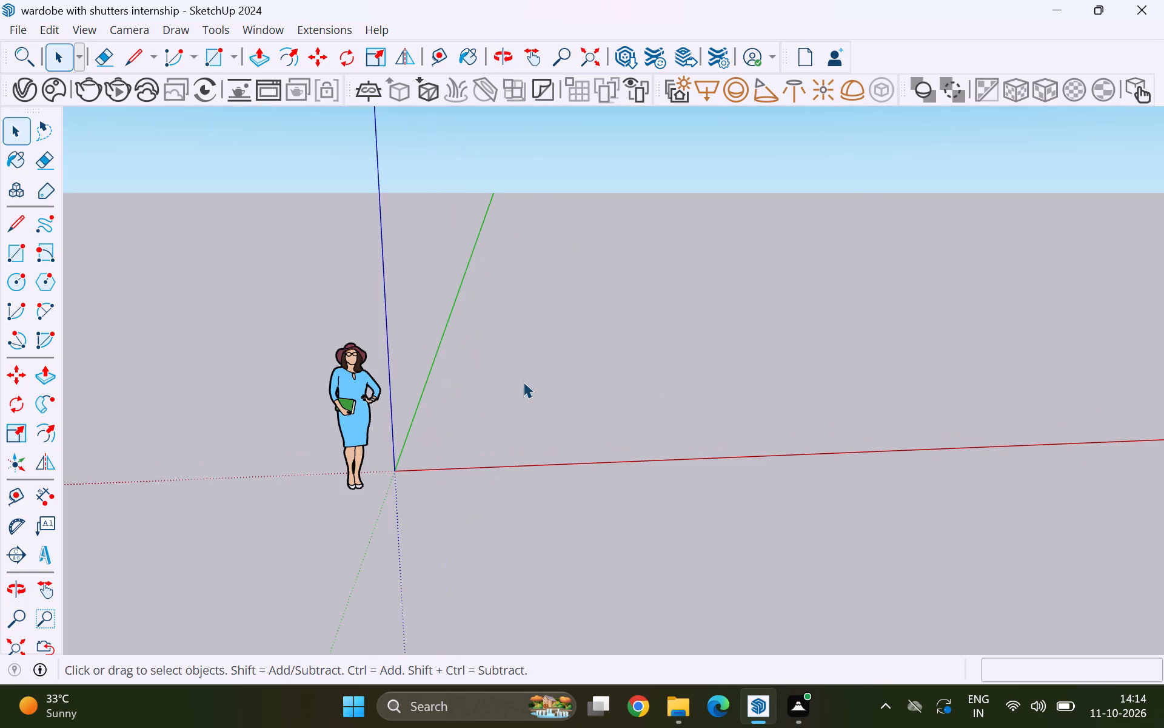
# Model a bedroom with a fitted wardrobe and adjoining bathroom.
# Switch to Google Chrome and search Google for "whatsapp login".
pyautogui.click(678, 704)
pyautogui.click(645, 704)
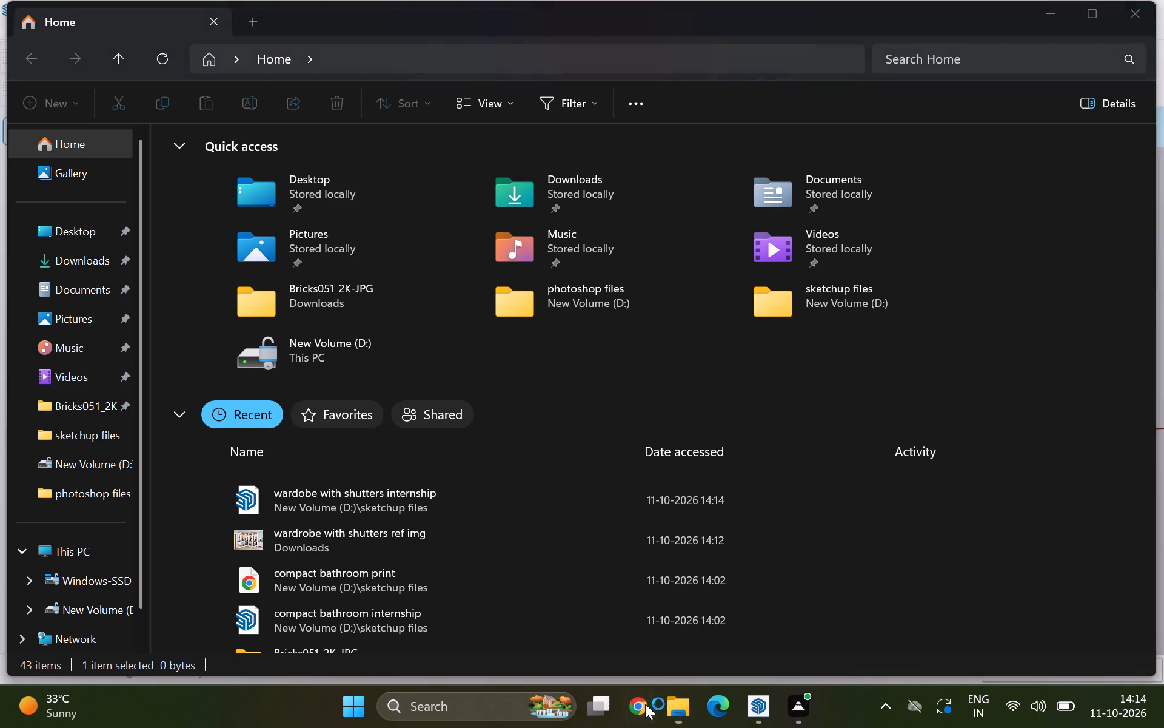
pyautogui.click(330, 363)
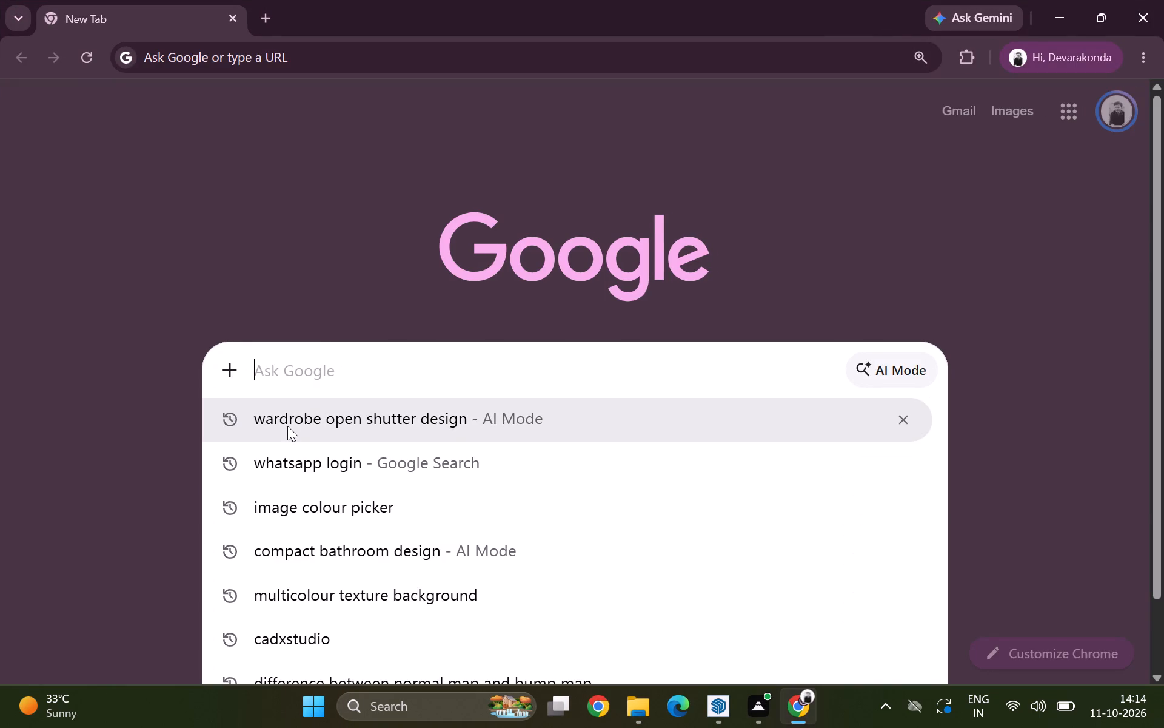
pyautogui.click(283, 462)
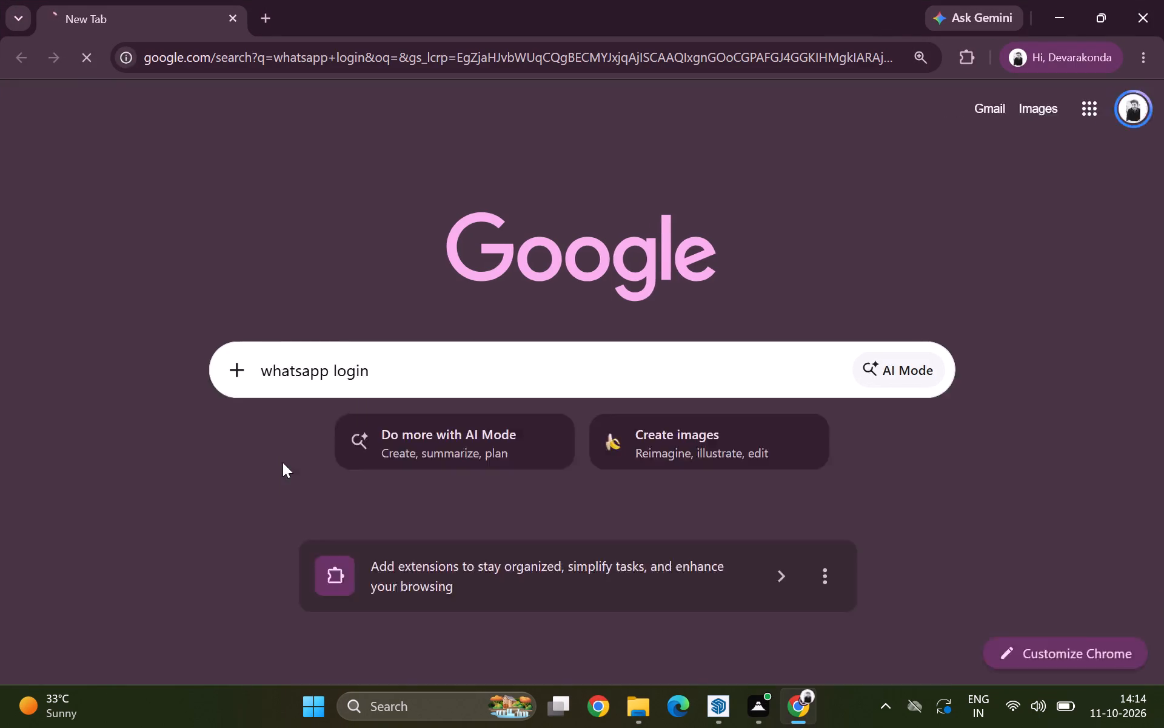
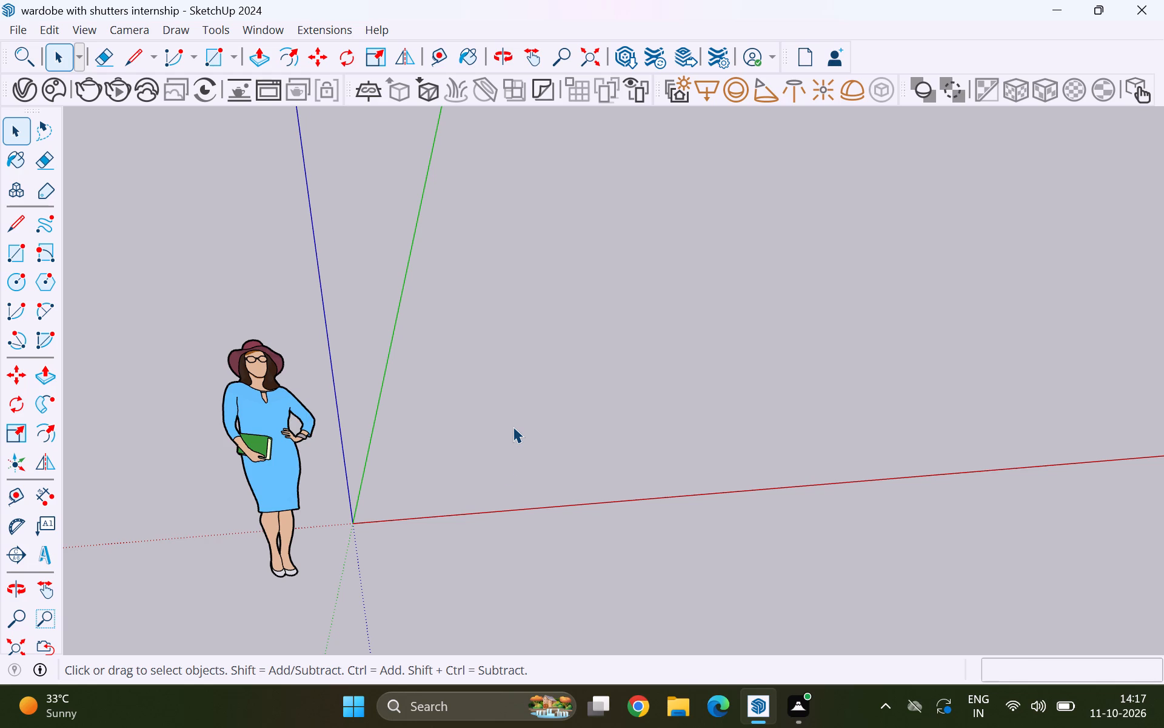
# Open Google Chrome and start a new Google search from the new tab page.
pyautogui.click(647, 707)
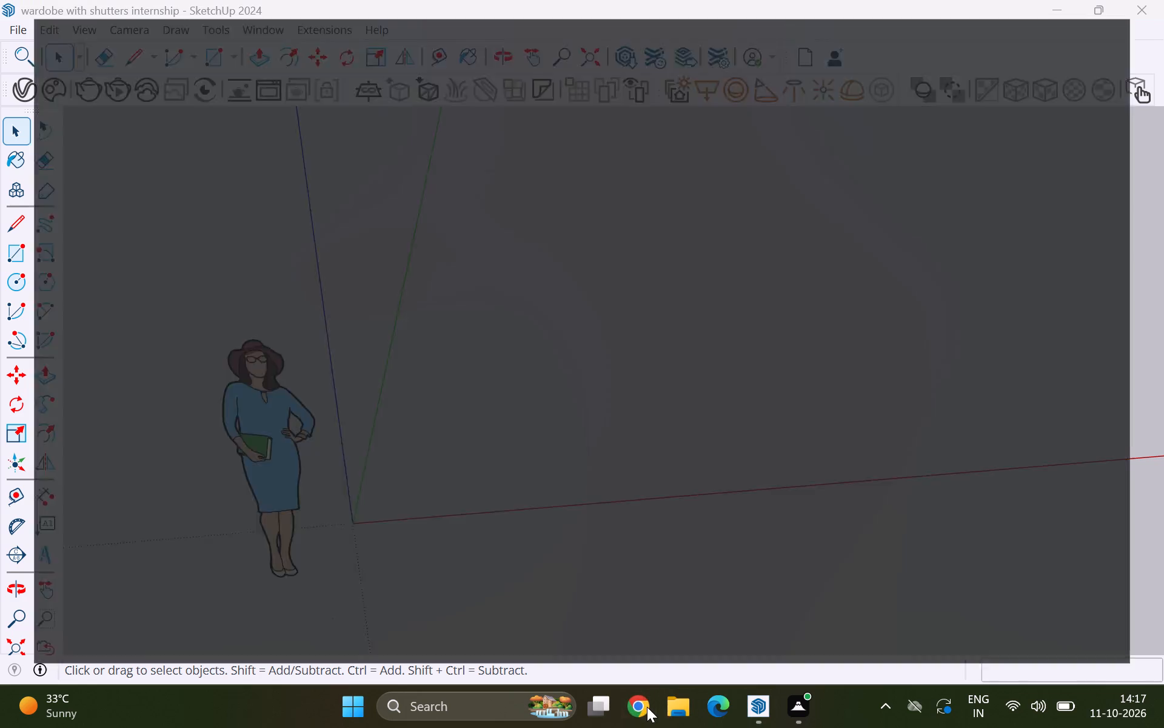
pyautogui.click(323, 383)
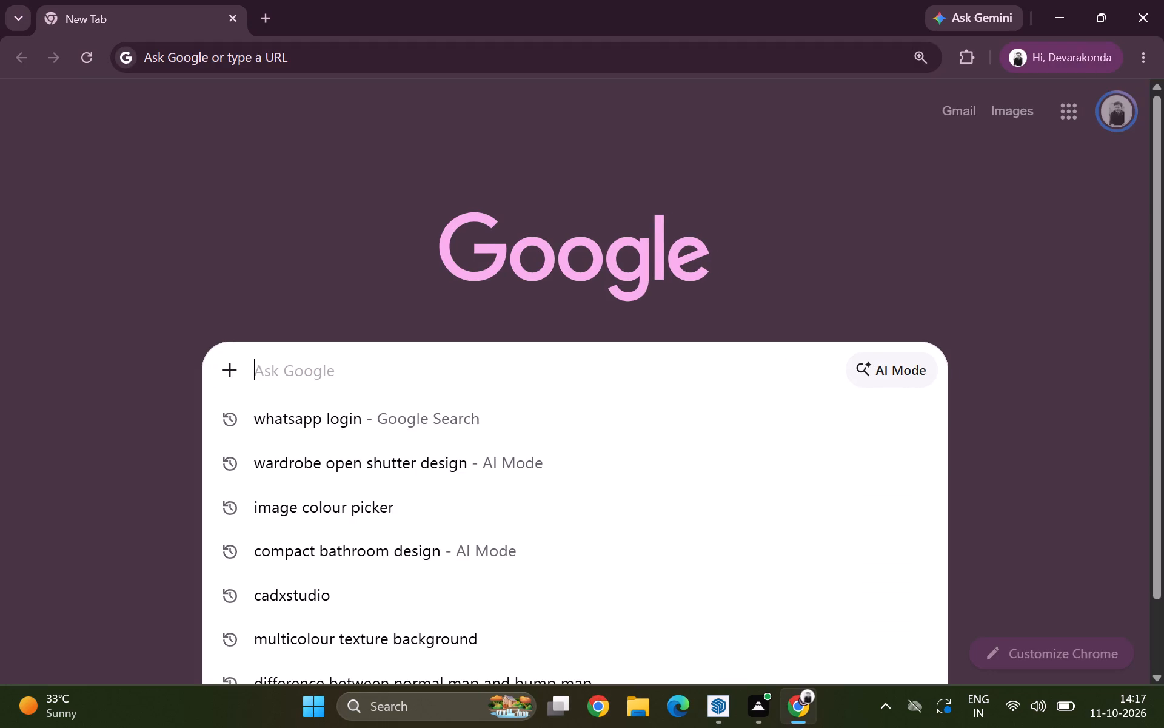
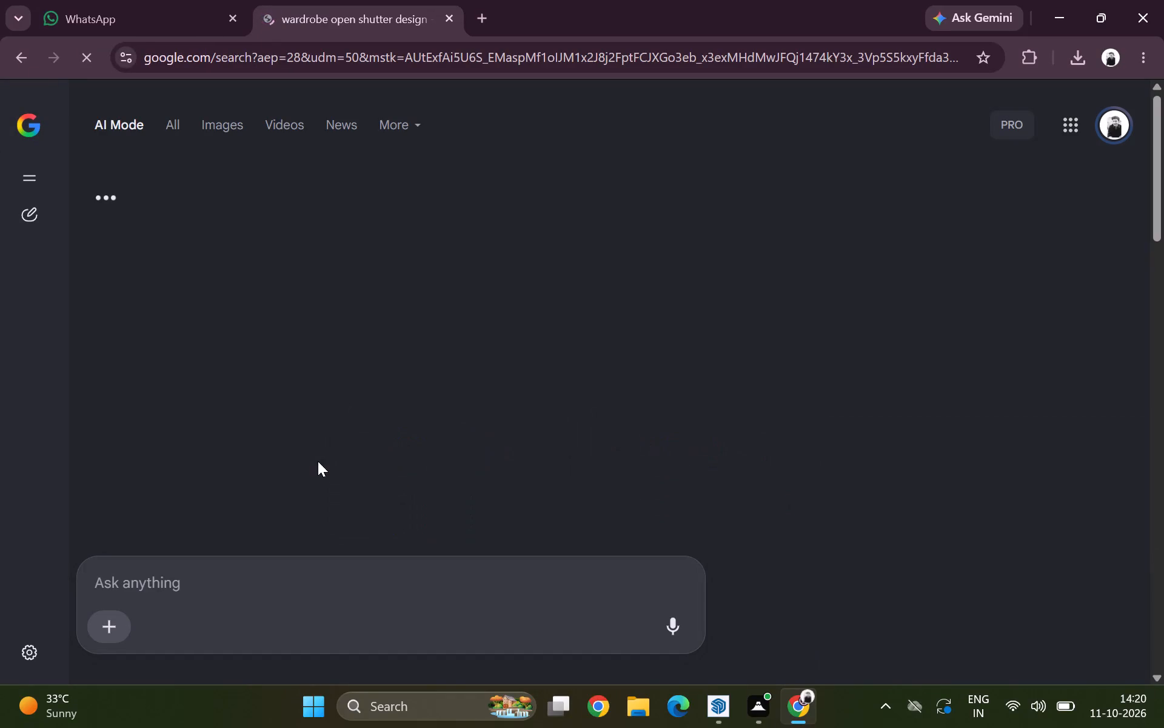
# Show the image results for "wardrobe open shutter design" and examine the openable-shutter wardrobe designs for reference.
pyautogui.click(226, 117)
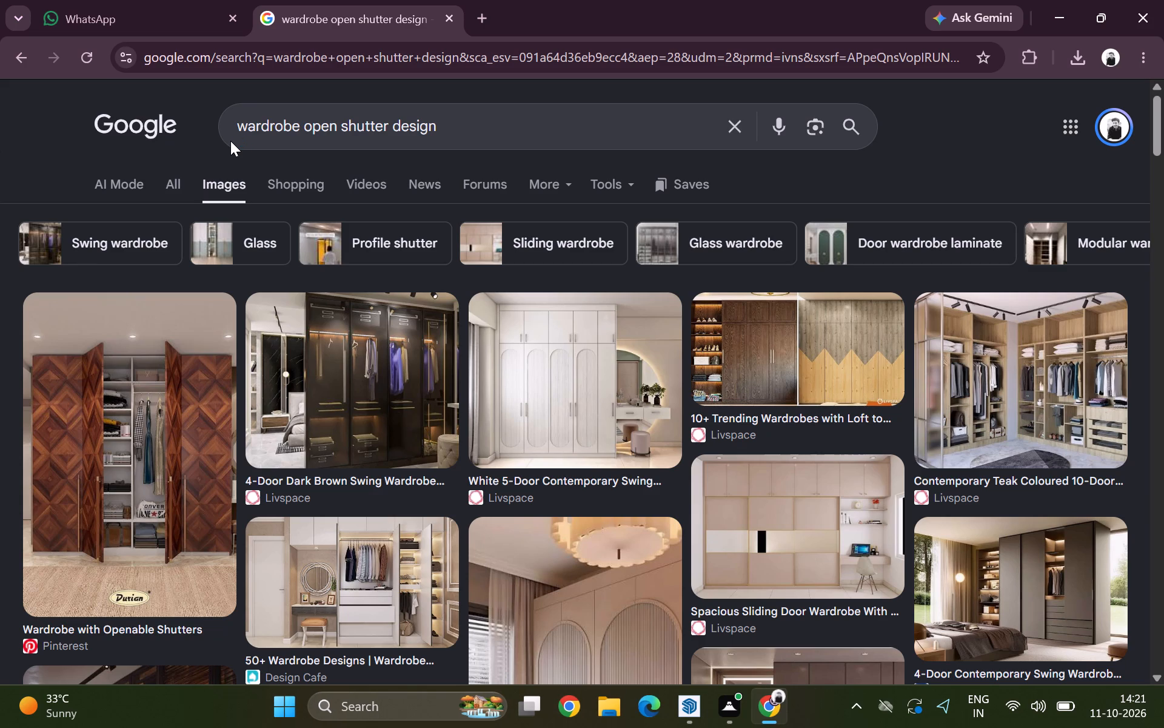
pyautogui.scroll(-2, 658, 456)
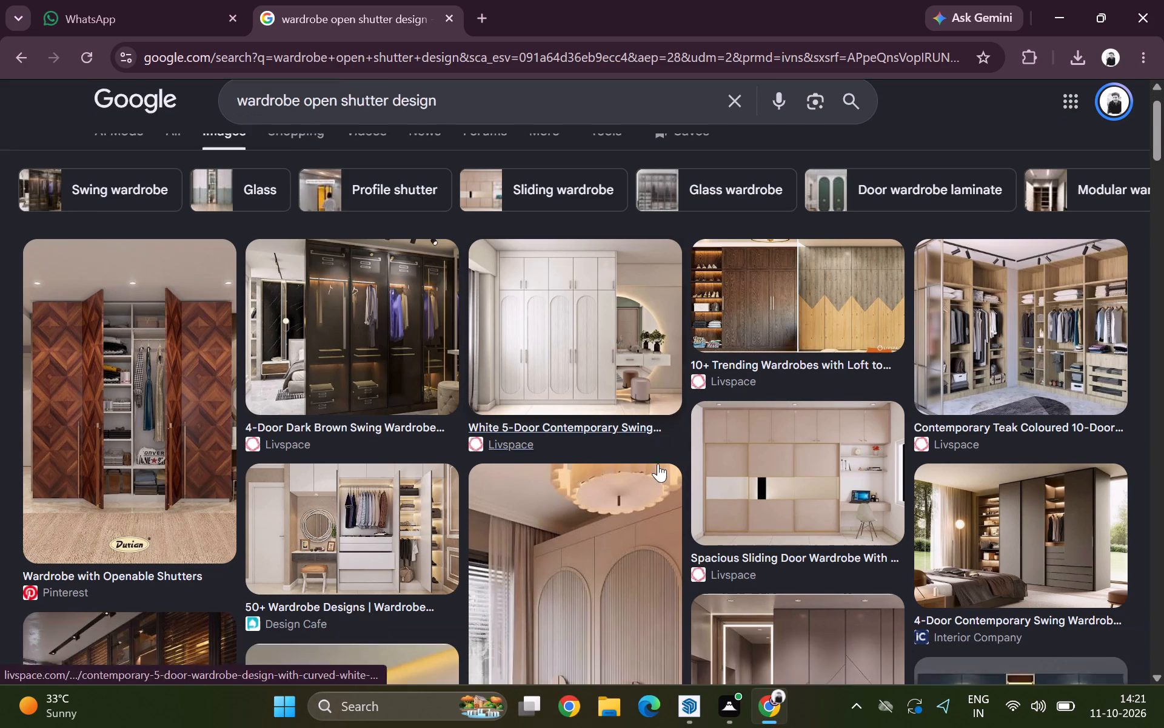
pyautogui.scroll(-5, 658, 471)
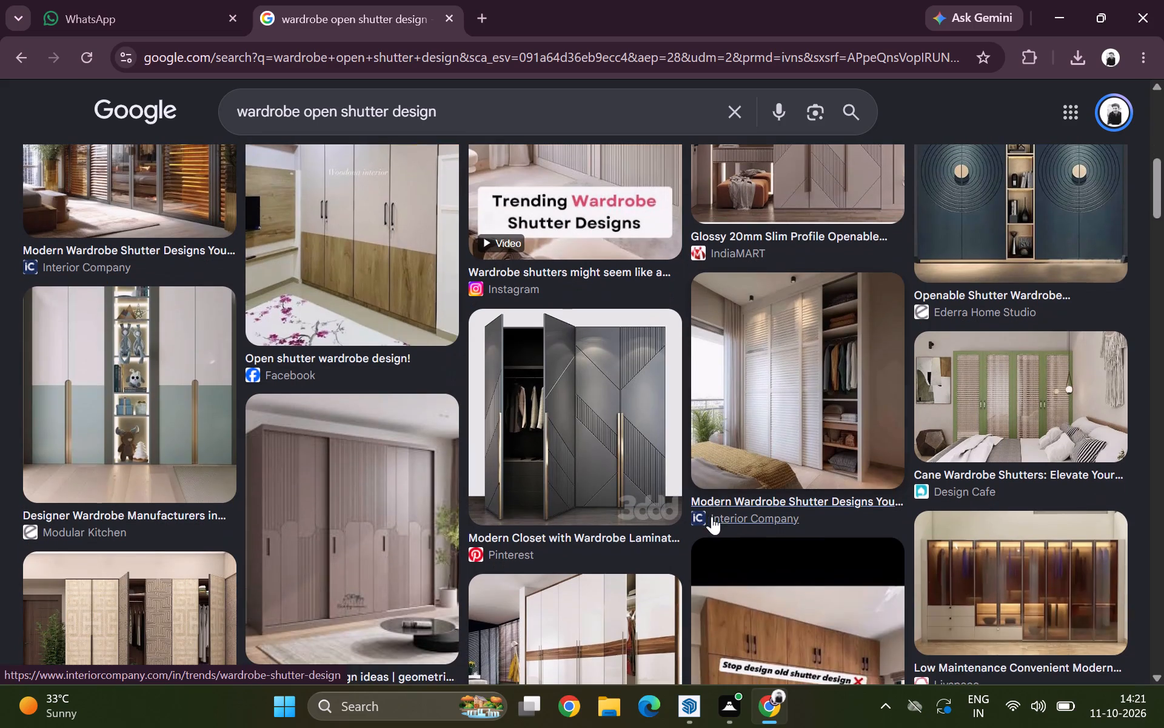
pyautogui.scroll(-4, 718, 503)
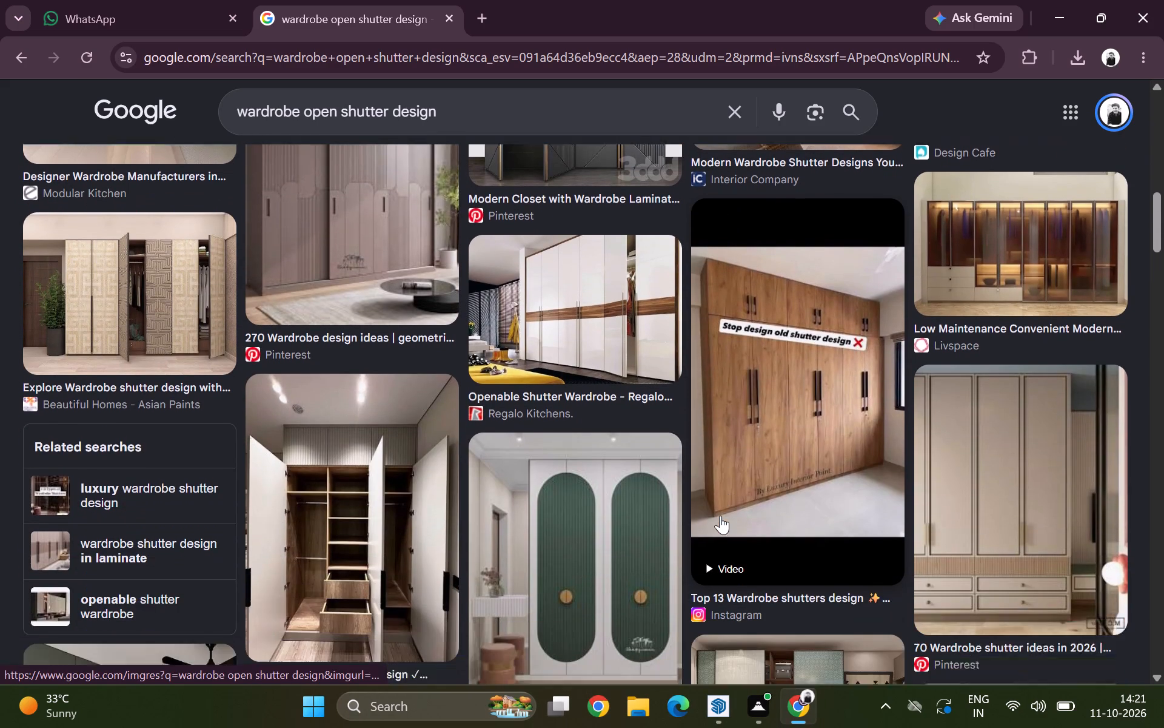
pyautogui.scroll(-2, 720, 516)
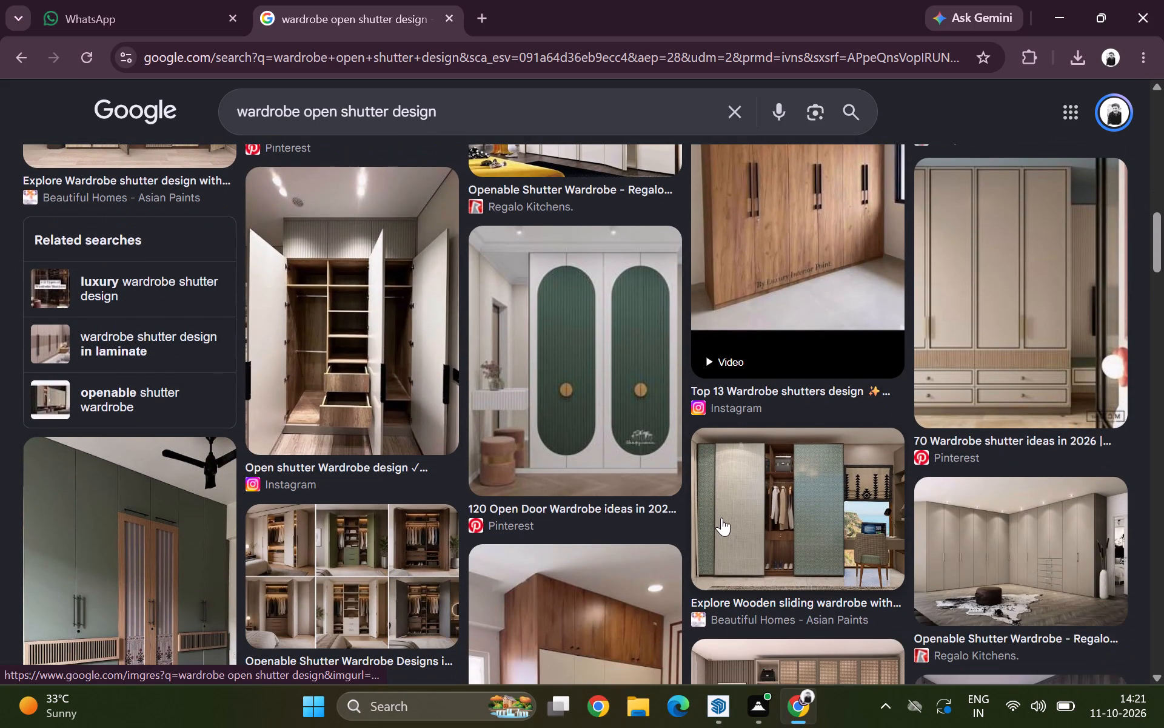
pyautogui.scroll(-3, 720, 514)
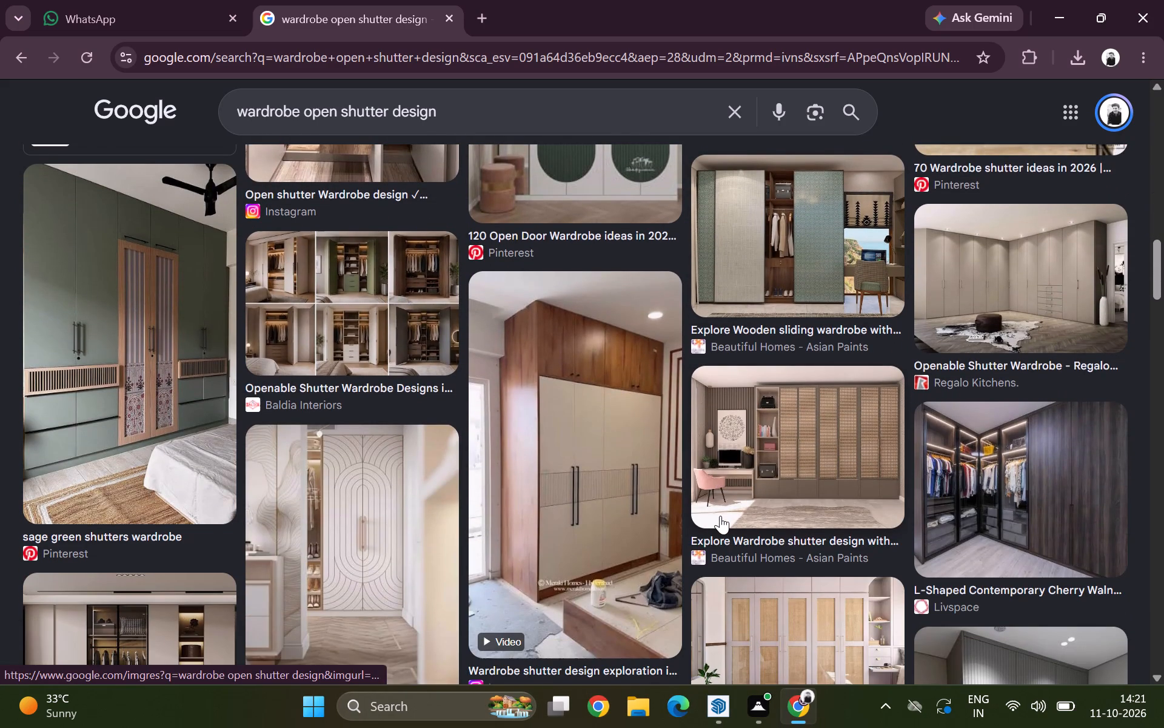
pyautogui.scroll(-1, 719, 514)
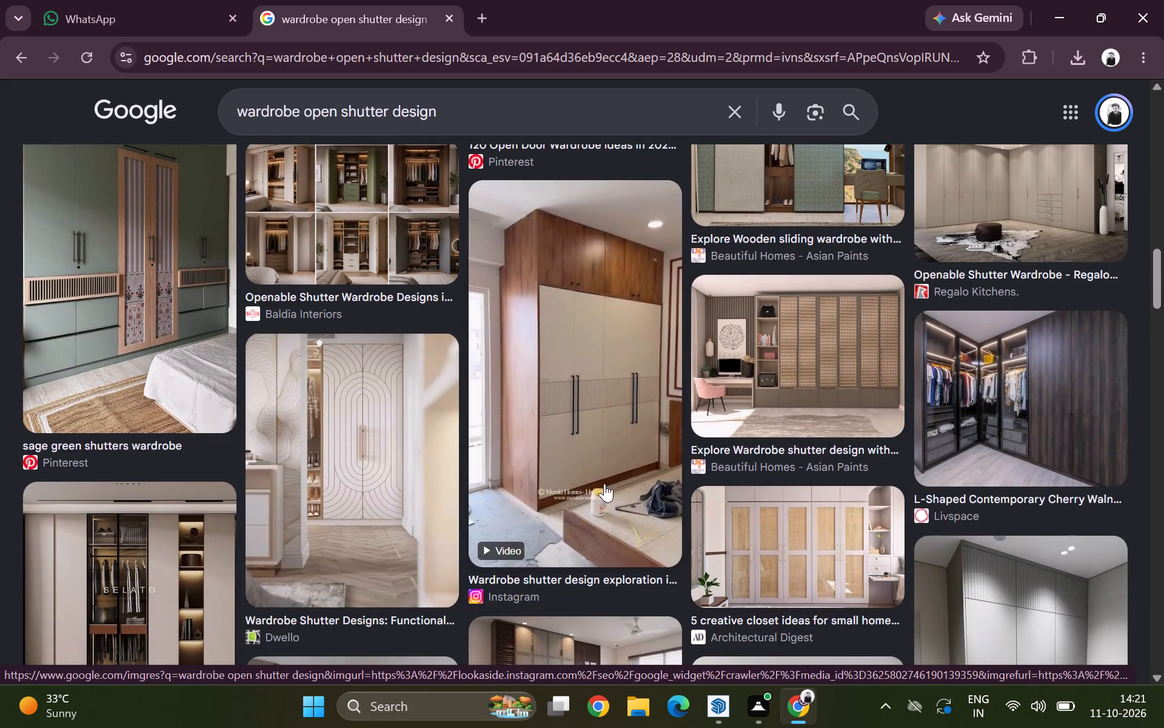
pyautogui.scroll(-2, 677, 494)
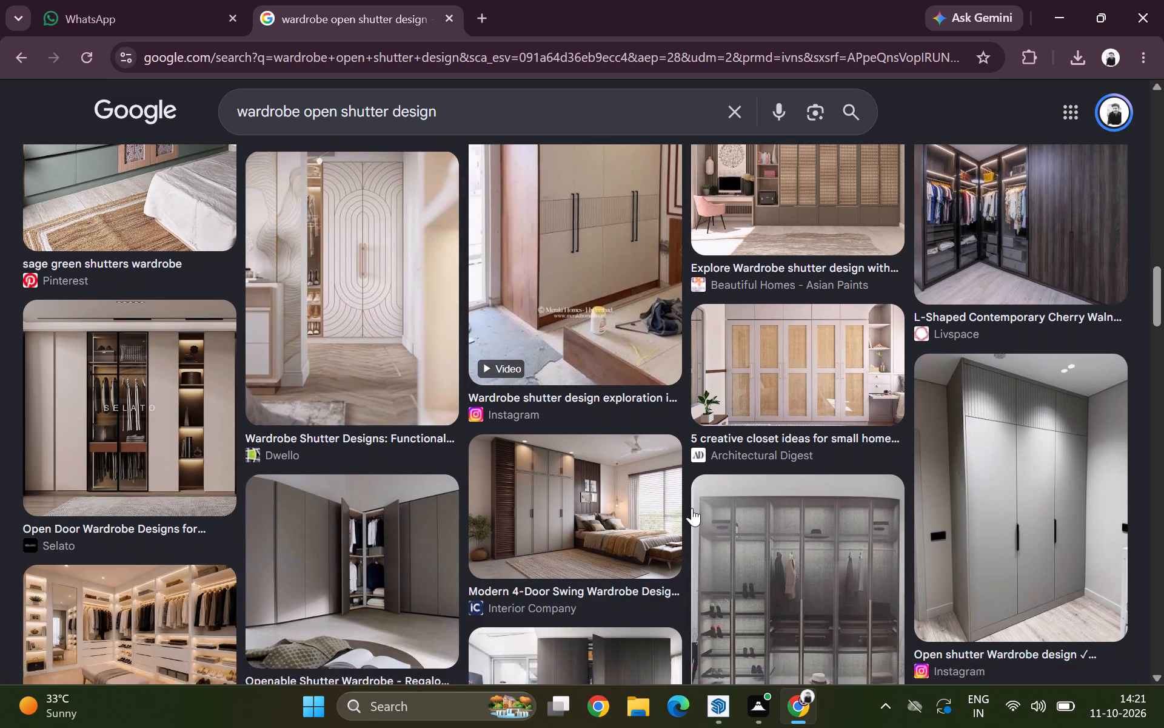
pyautogui.scroll(-2, 692, 508)
pyautogui.scroll(-1, 607, 488)
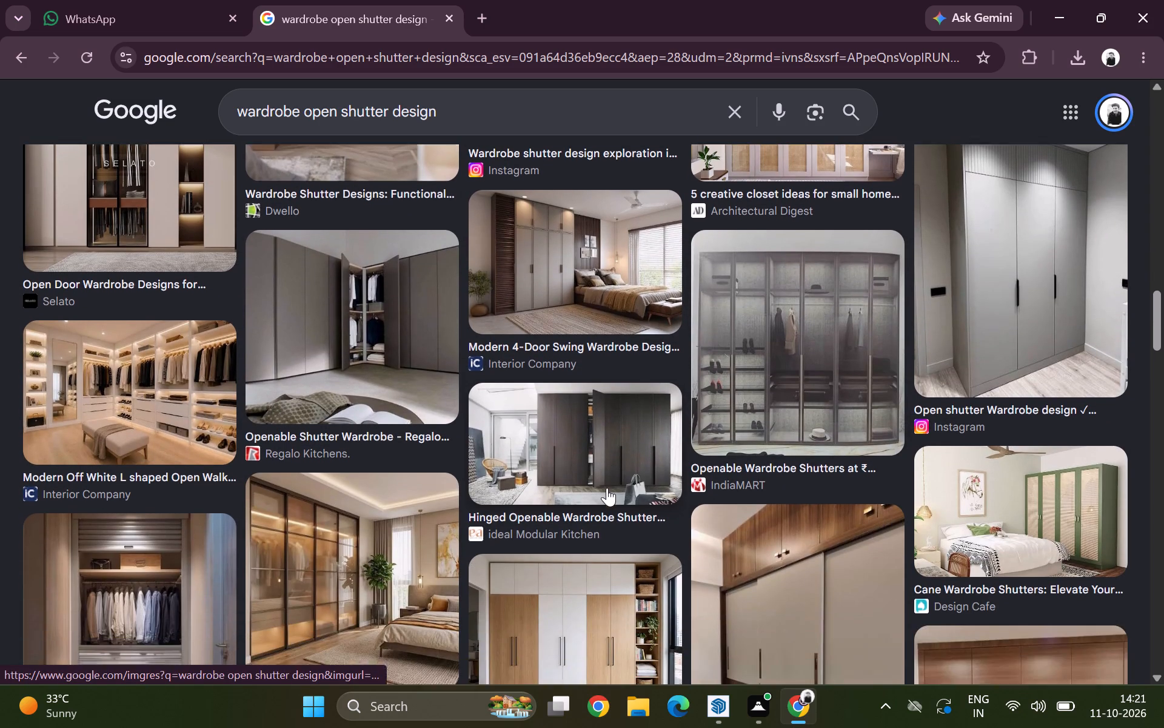
pyautogui.scroll(-3, 607, 488)
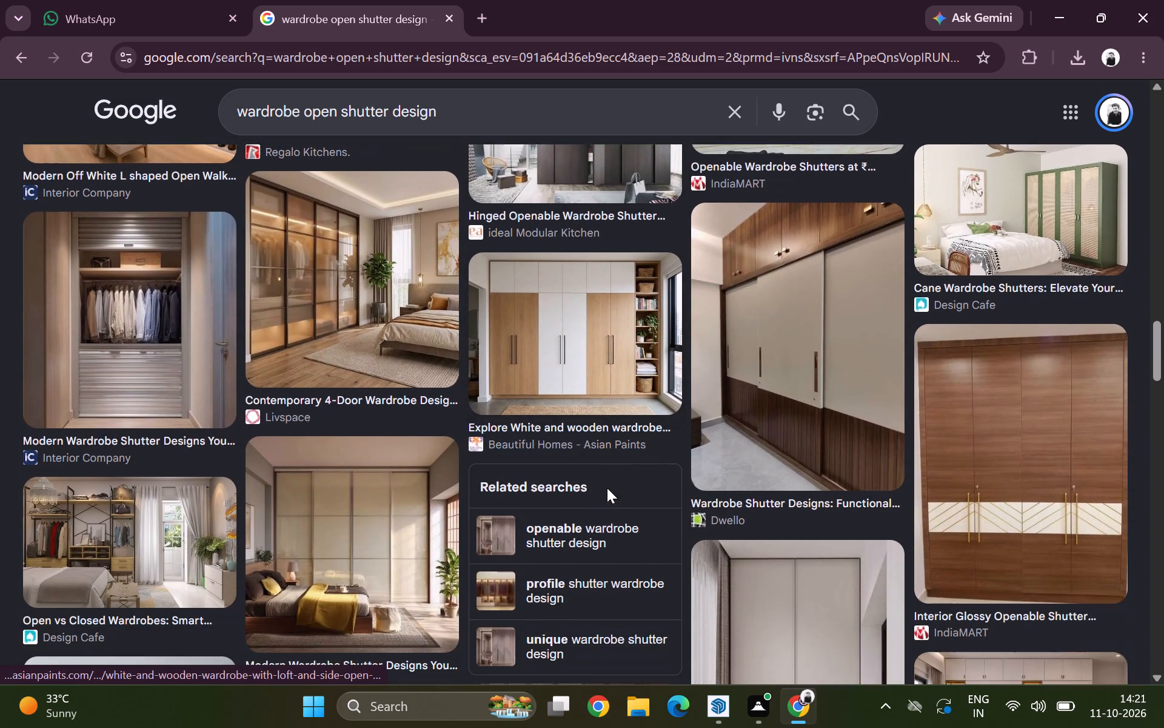
pyautogui.scroll(-3, 607, 488)
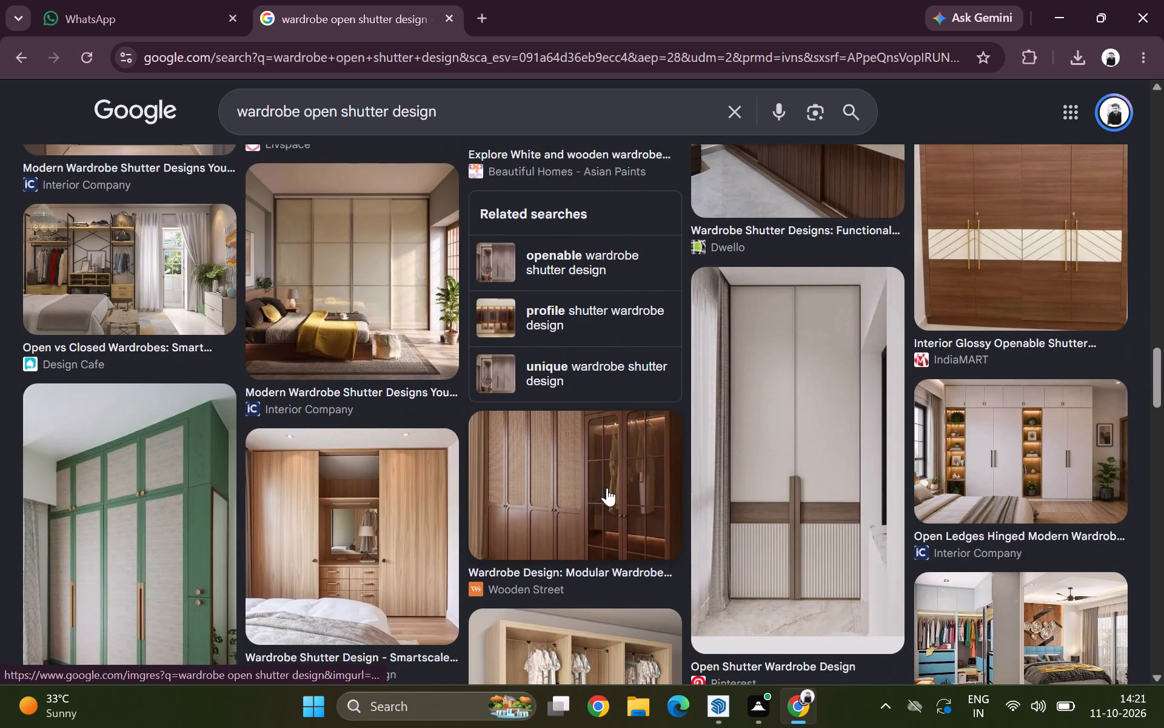
pyautogui.scroll(-5, 607, 490)
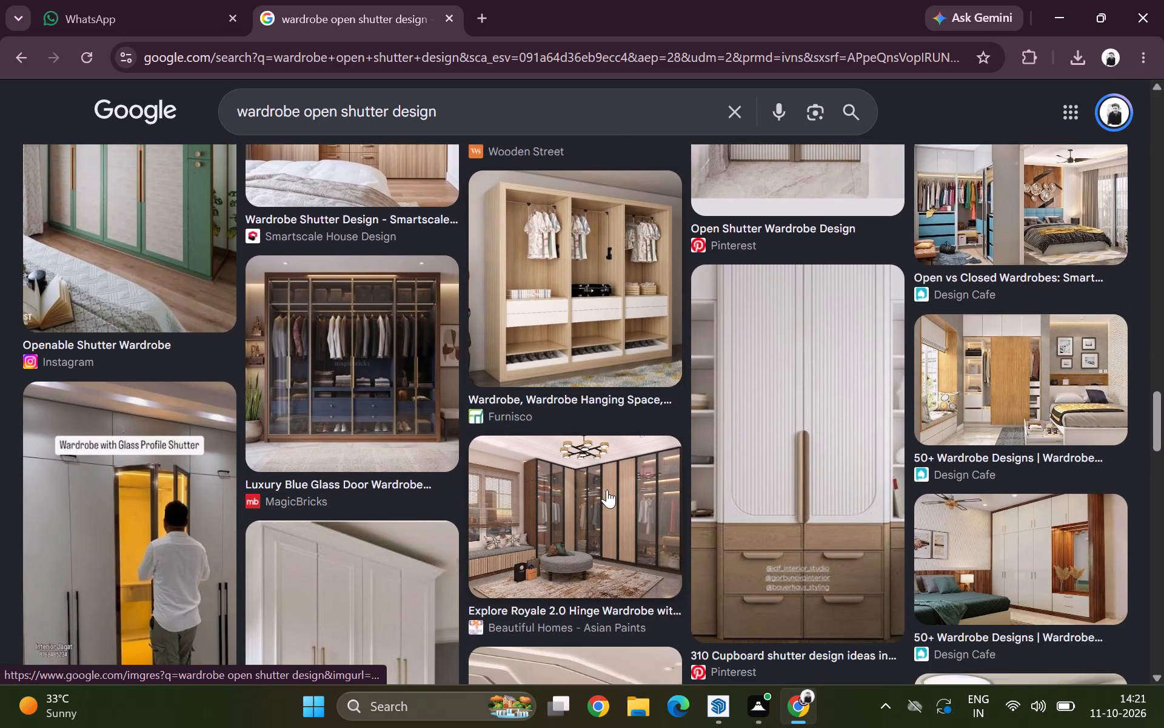
pyautogui.scroll(-5, 607, 490)
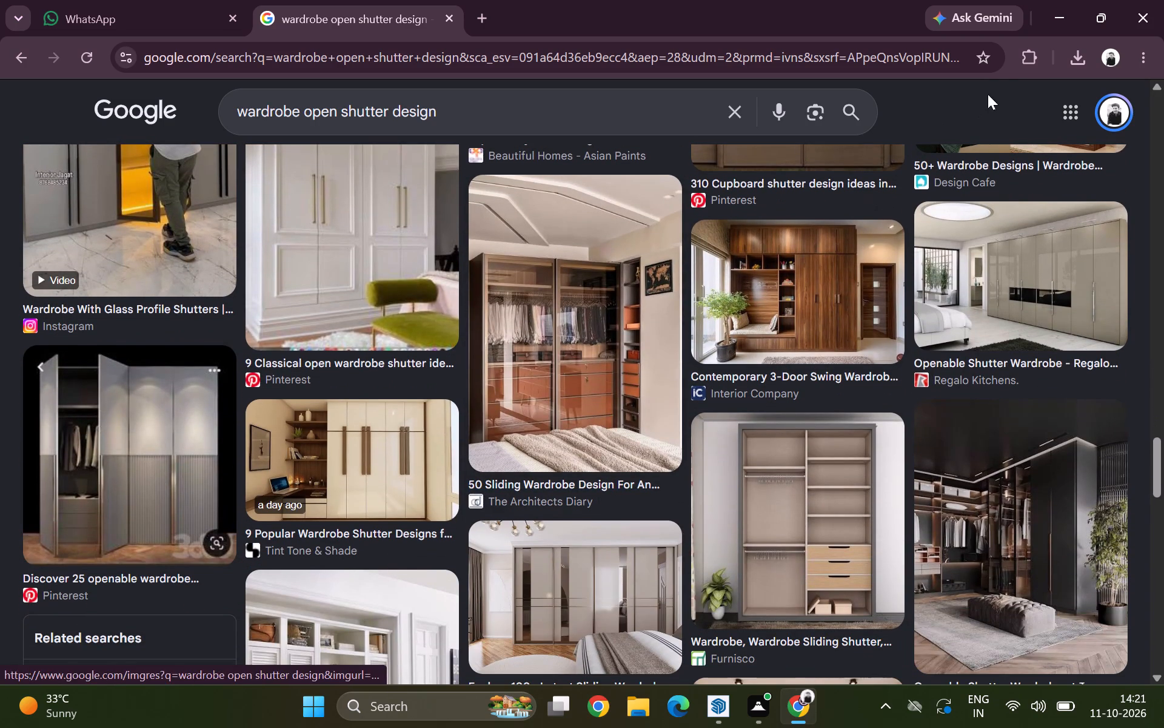
# Open the most recently downloaded wardrobe-with-shutters reference image from the download history, view it, and close it.
pyautogui.click(1076, 57)
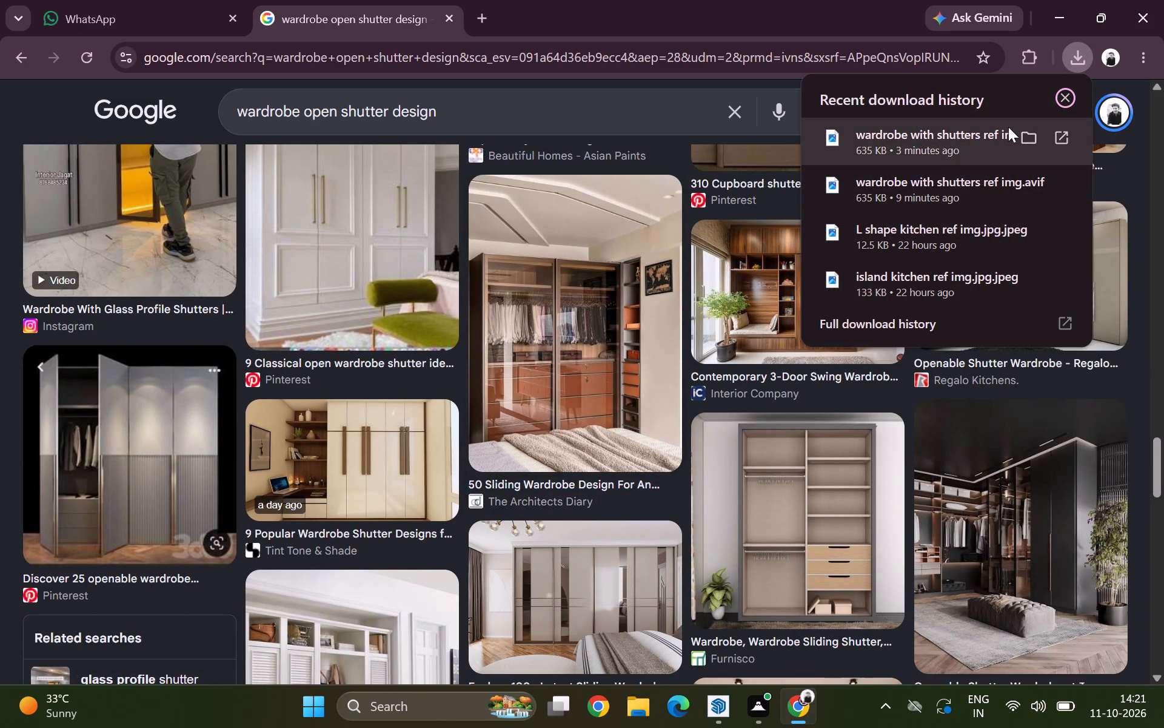
pyautogui.click(1065, 133)
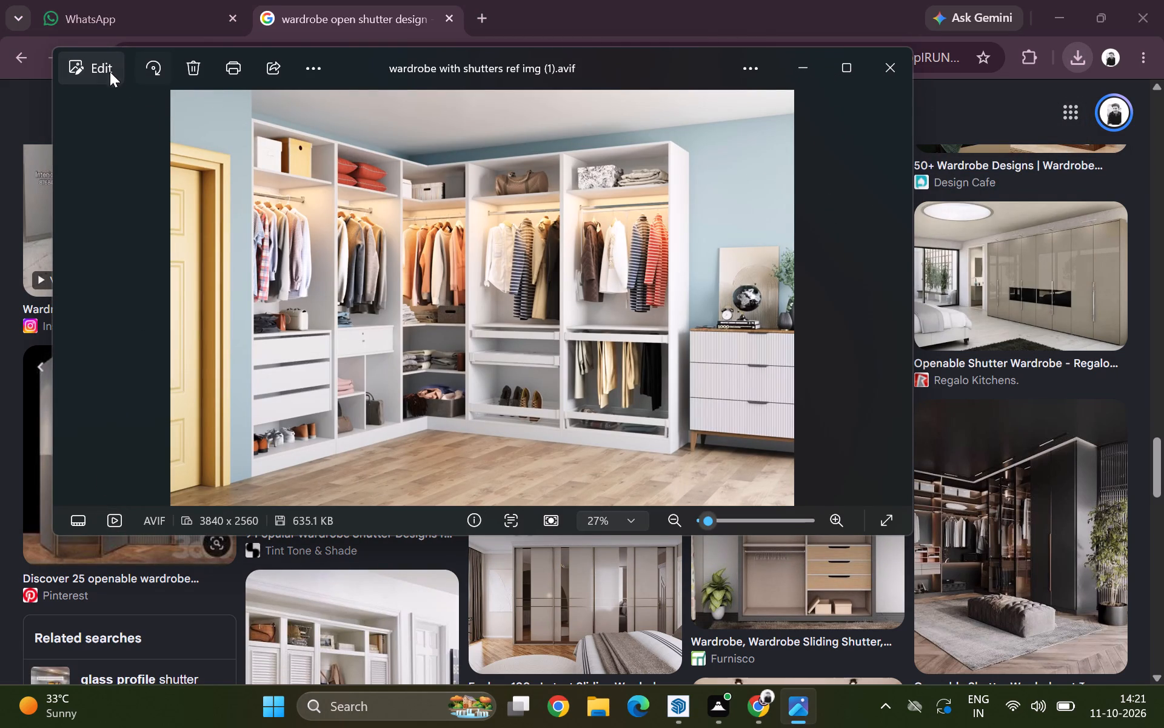
pyautogui.click(761, 71)
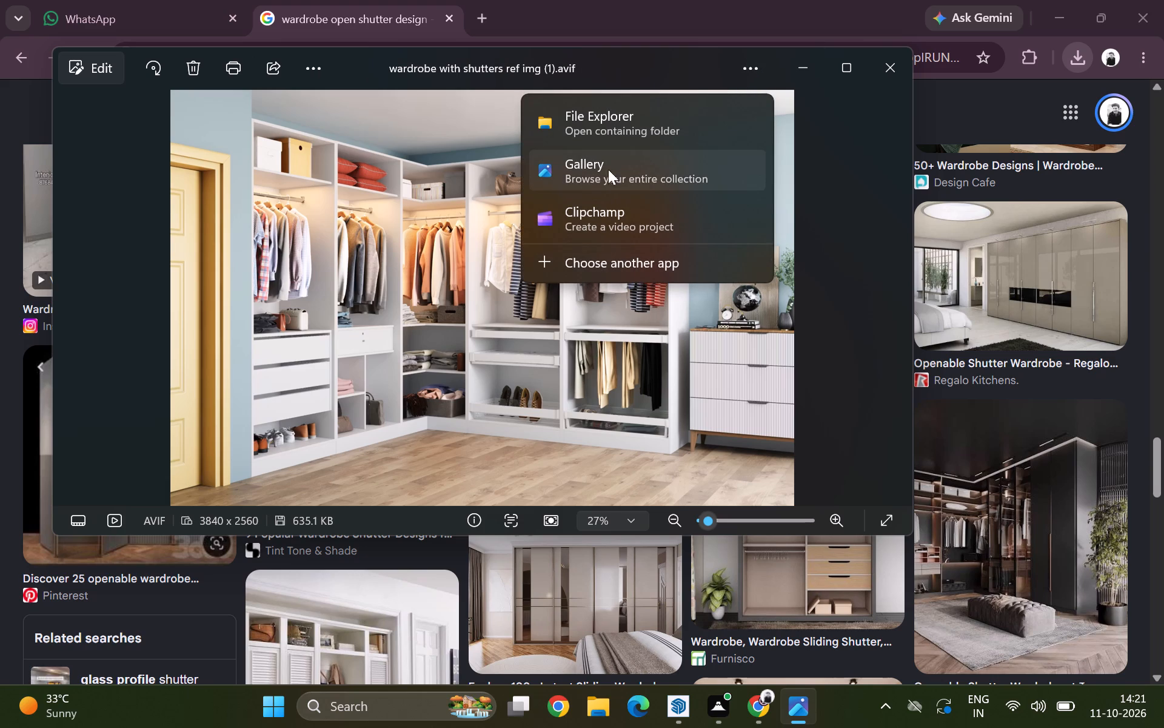
pyautogui.click(877, 59)
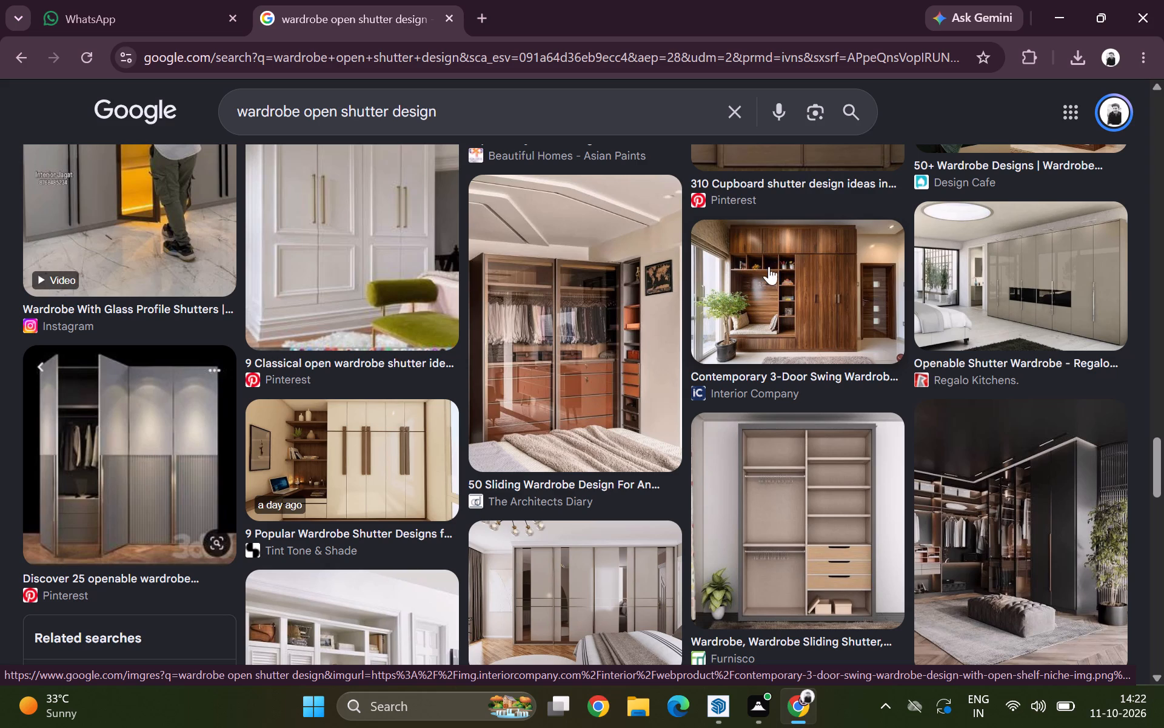
# Browse further through the wardrobe open shutter image results for a suitable reference design.
pyautogui.scroll(2, 954, 539)
pyautogui.scroll(4, 860, 484)
pyautogui.scroll(4, 818, 448)
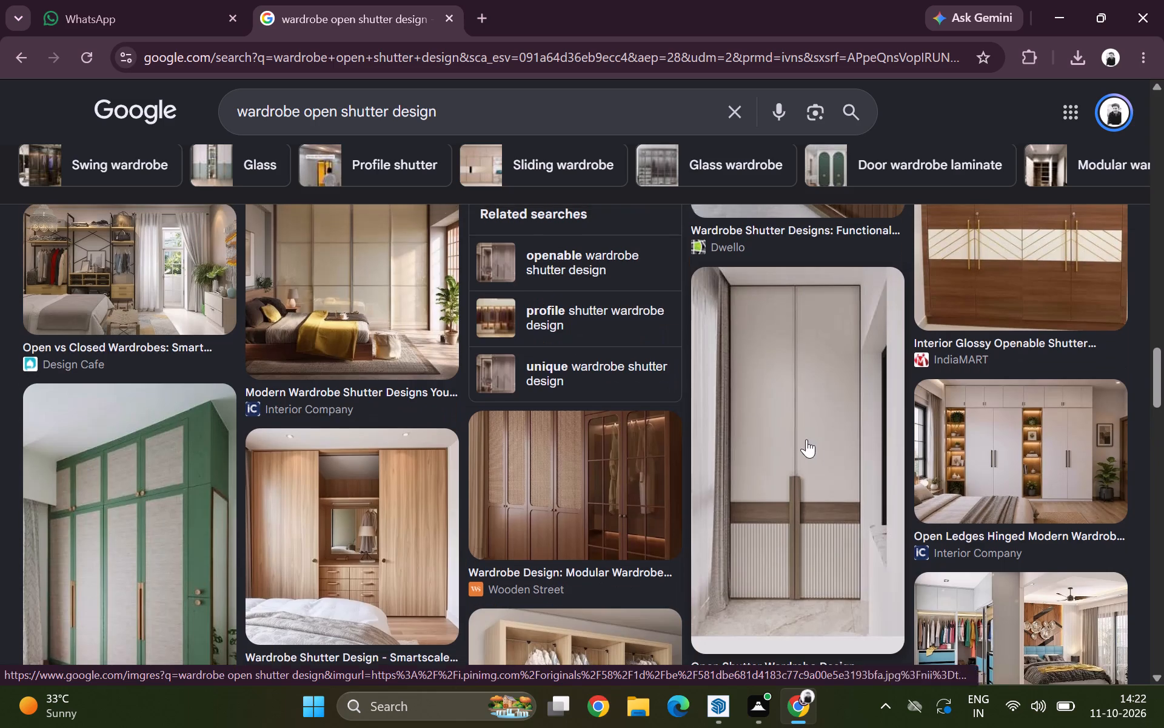
pyautogui.scroll(-8, 681, 413)
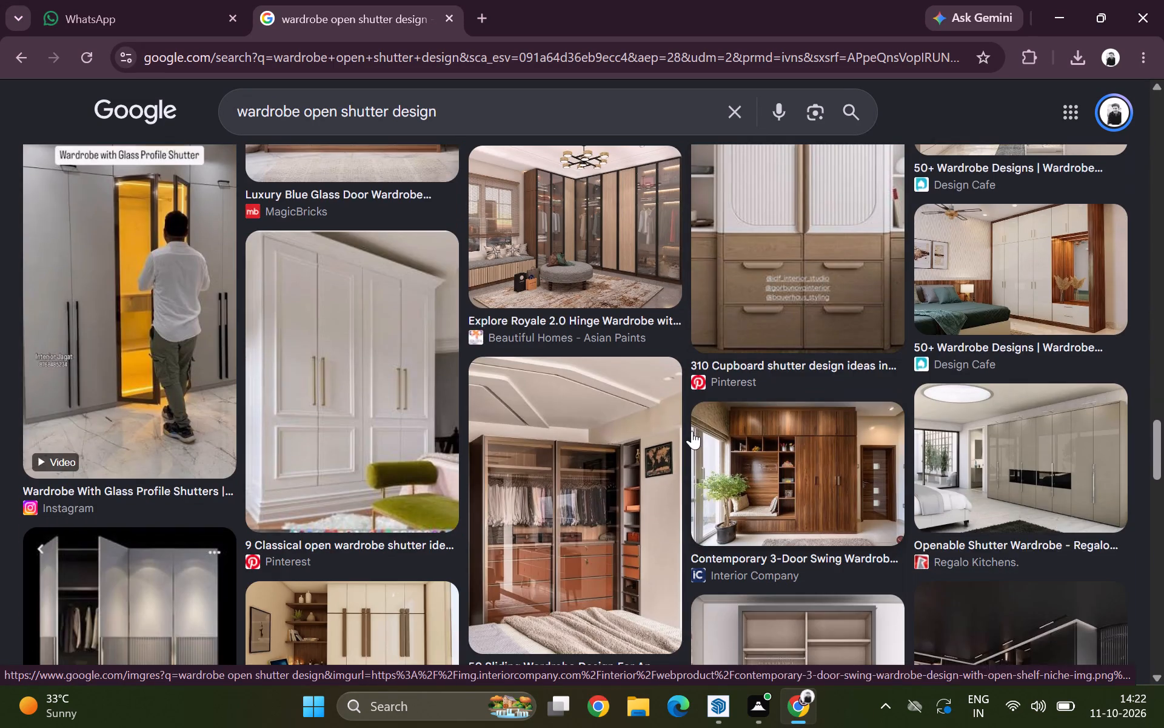
pyautogui.scroll(-4, 692, 430)
pyautogui.scroll(-2, 616, 395)
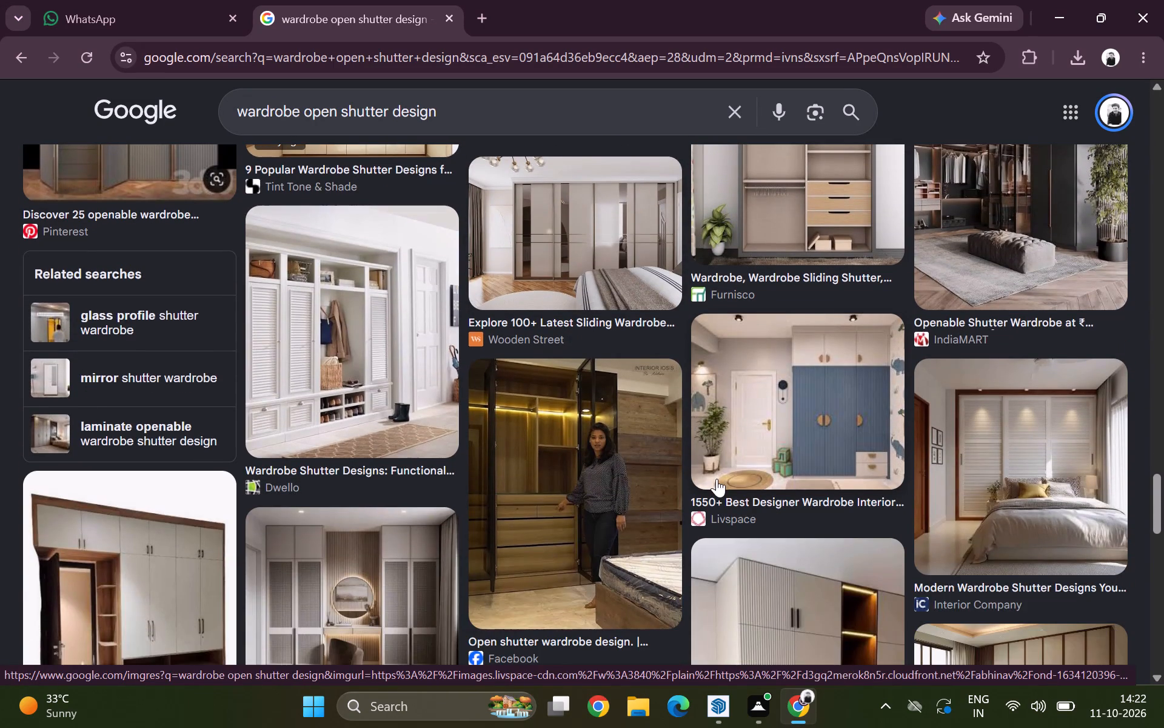
pyautogui.scroll(-4, 716, 480)
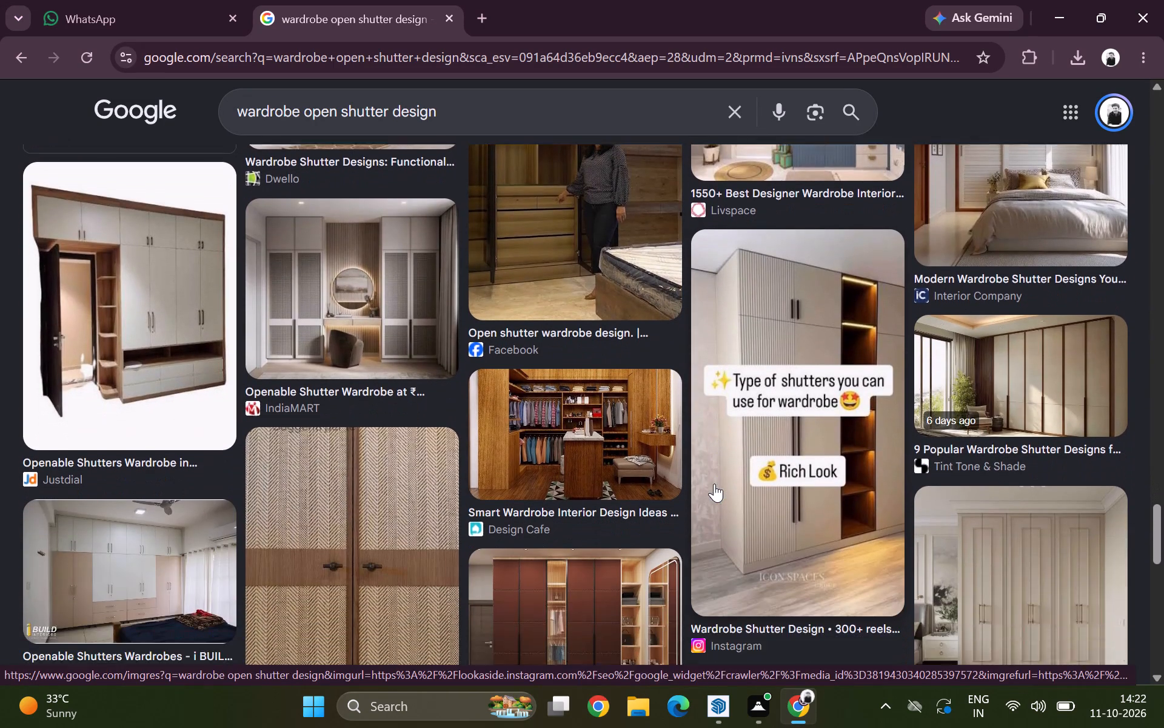
pyautogui.scroll(-6, 714, 484)
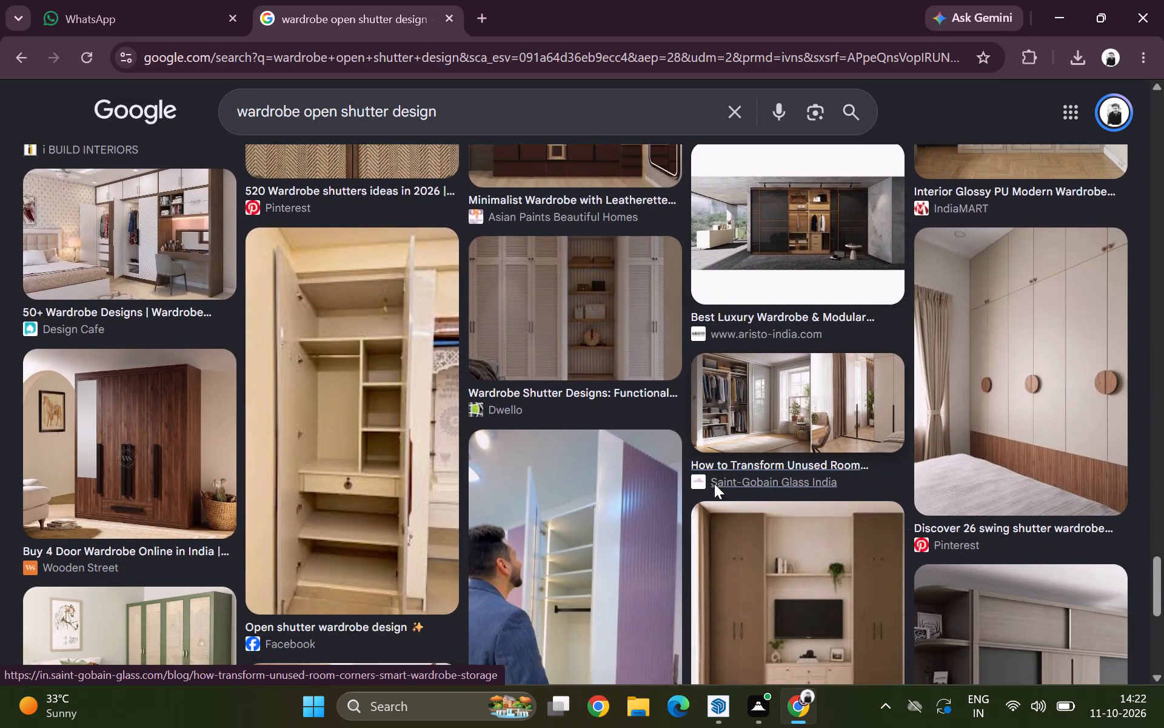
pyautogui.scroll(-4, 714, 484)
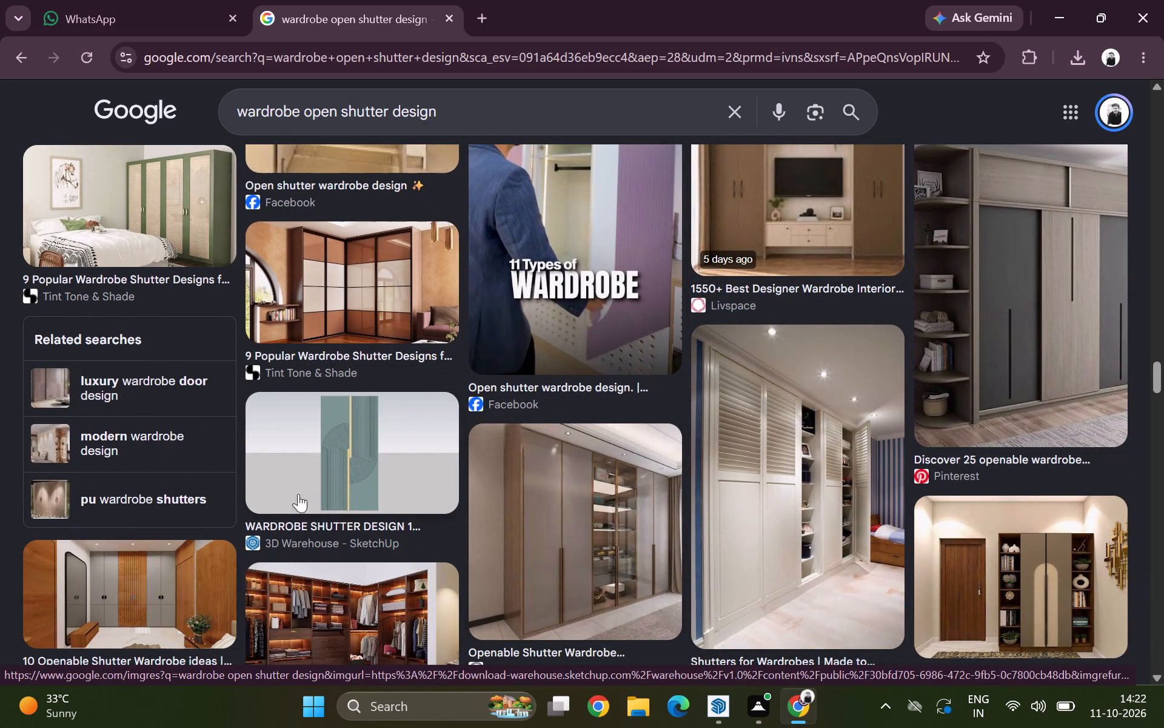
# Switch to the related image search "modern wardrobe design" and look through its results.
pyautogui.click(137, 440)
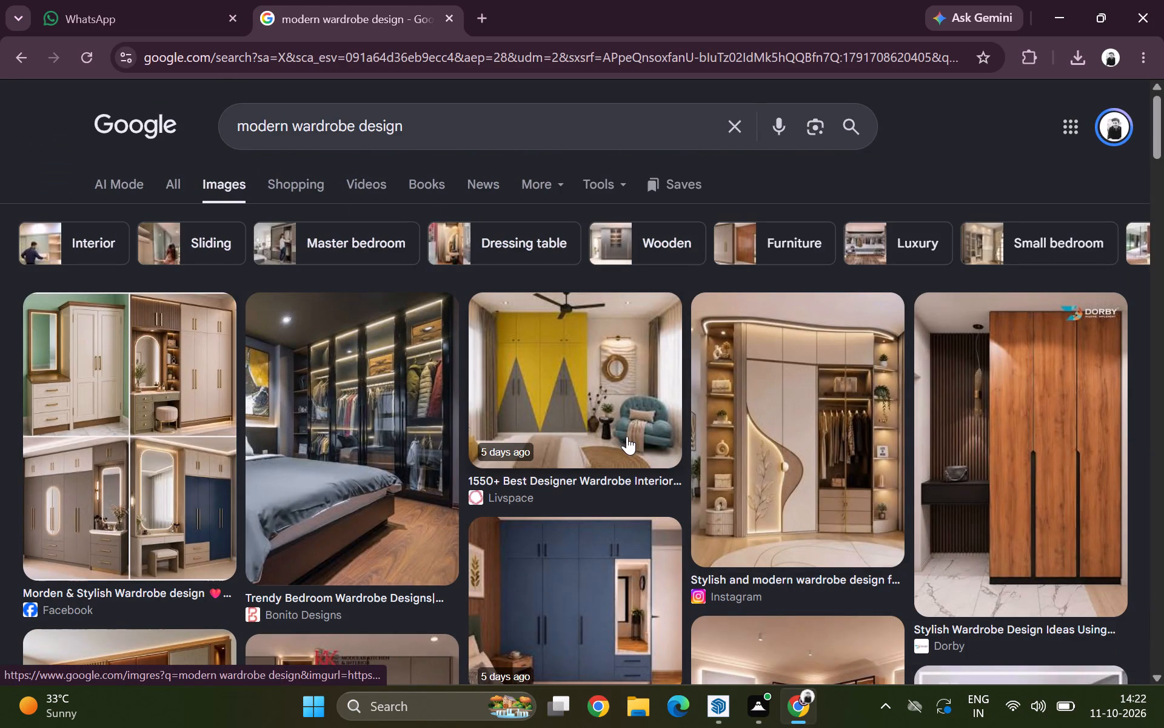
pyautogui.scroll(-4, 627, 438)
pyautogui.scroll(-5, 708, 491)
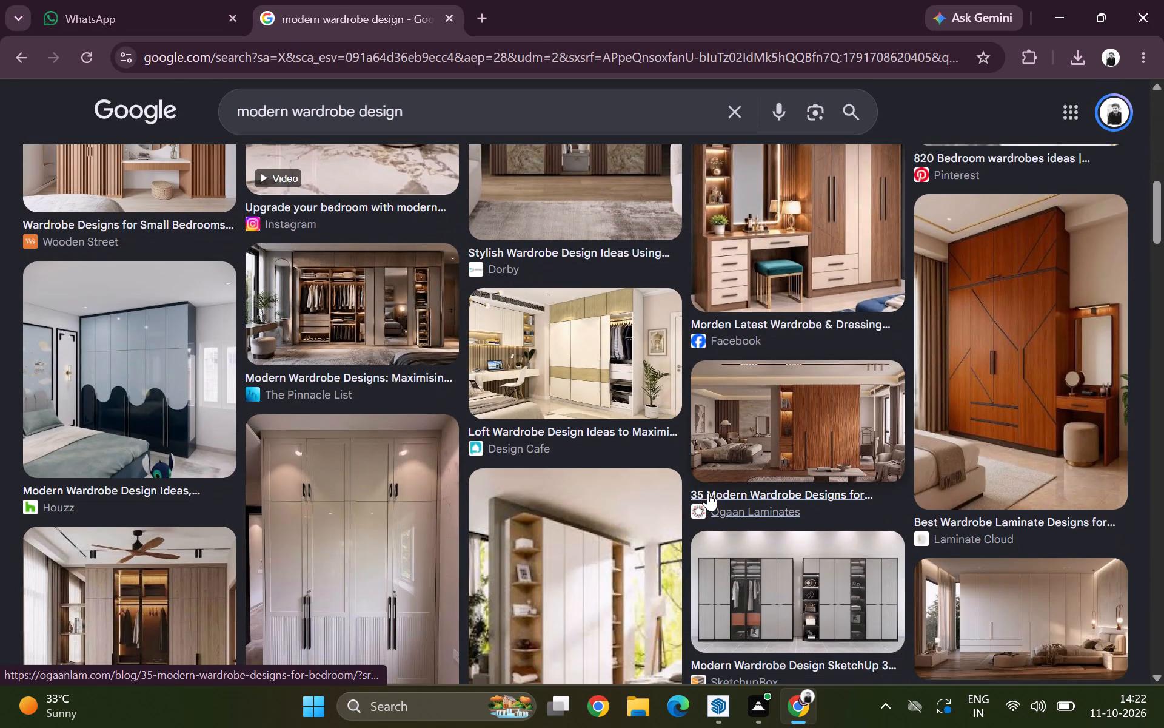
pyautogui.scroll(-3, 708, 493)
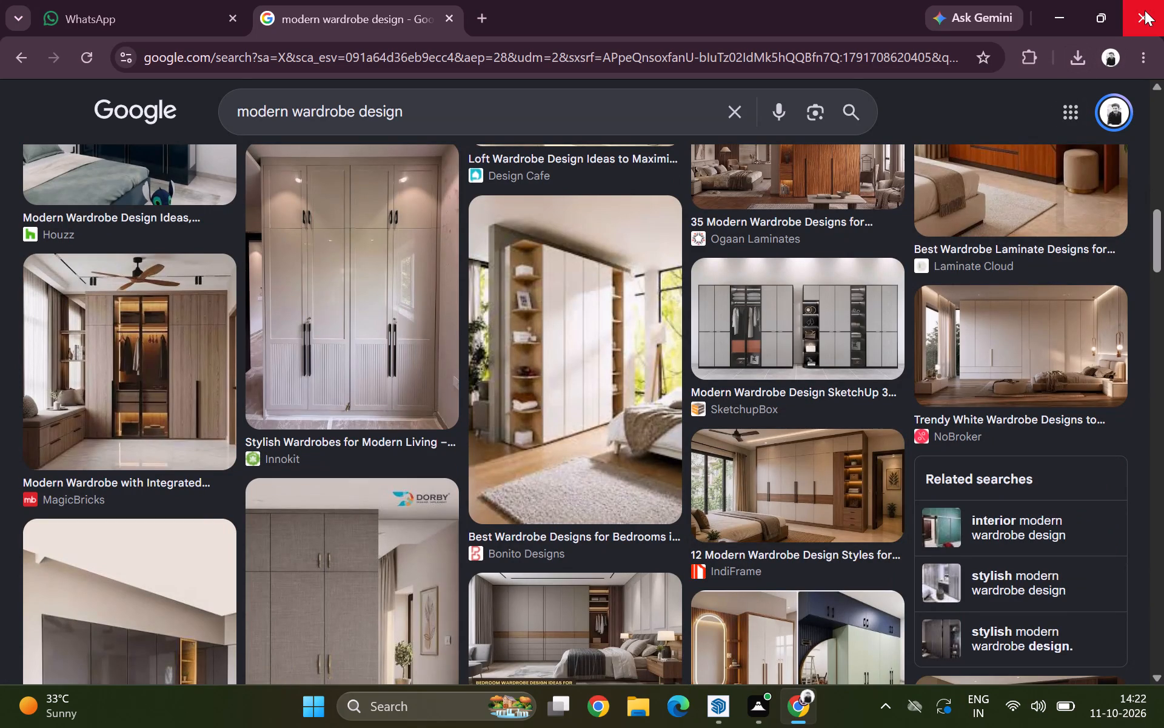
# Close the Chrome window to return to the wardrobe model in SketchUp.
pyautogui.click(1145, 10)
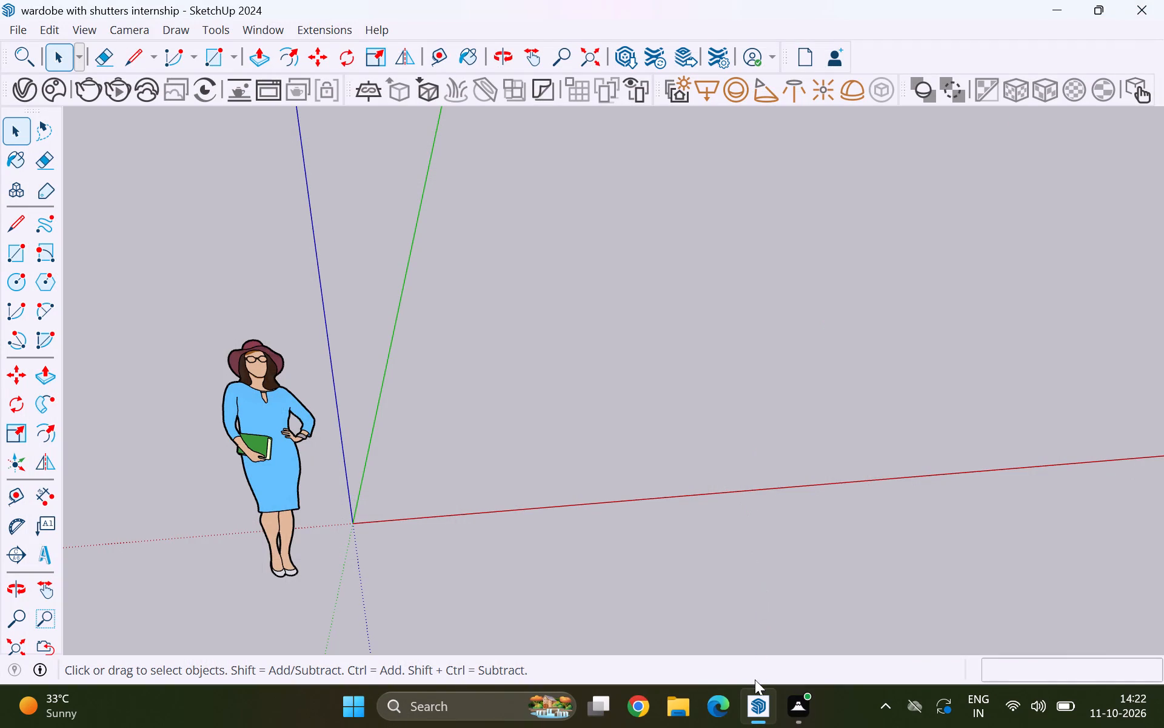
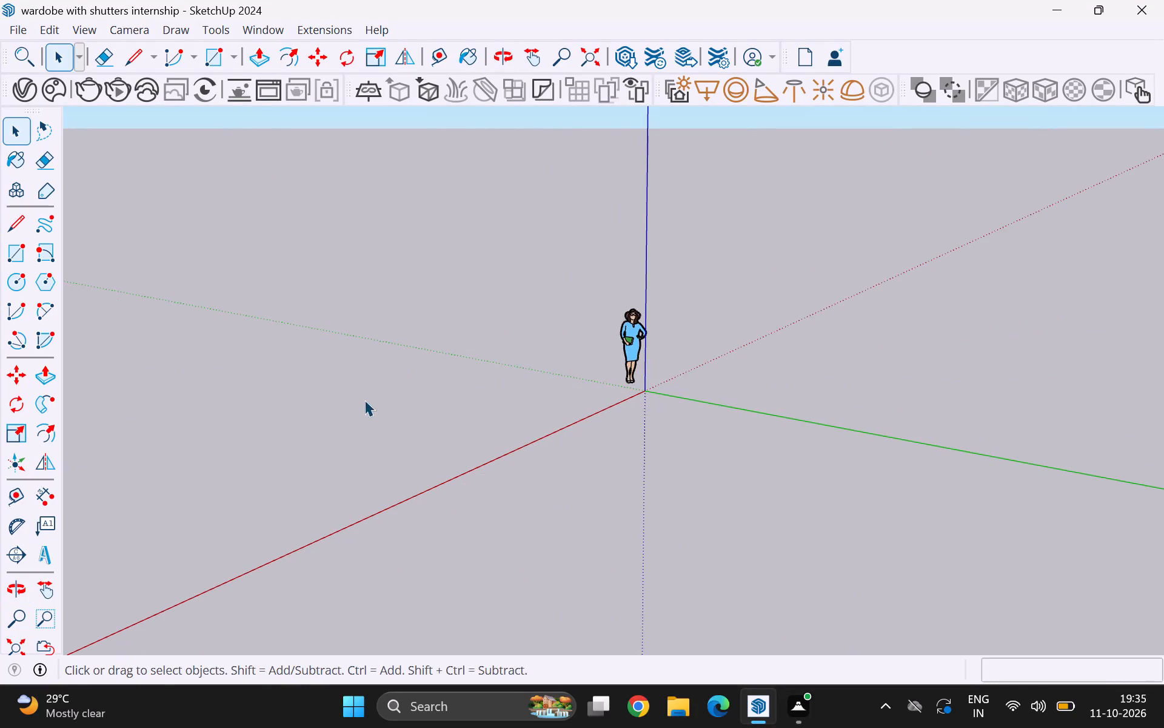
# Draw a 10' by 10' rectangle on the ground beside the origin, along the red axis.
pyautogui.moveTo(360, 400); pyautogui.dragTo(1013, 422, button='middle')
pyautogui.scroll(-4, 408, 382)
pyautogui.moveTo(386, 409); pyautogui.dragTo(492, 411, button='middle')
pyautogui.scroll(-7, 301, 296)
pyautogui.scroll(8, 550, 265)
pyautogui.scroll(1, 354, 434)
pyautogui.moveTo(356, 436); pyautogui.dragTo(436, 471, button='middle')
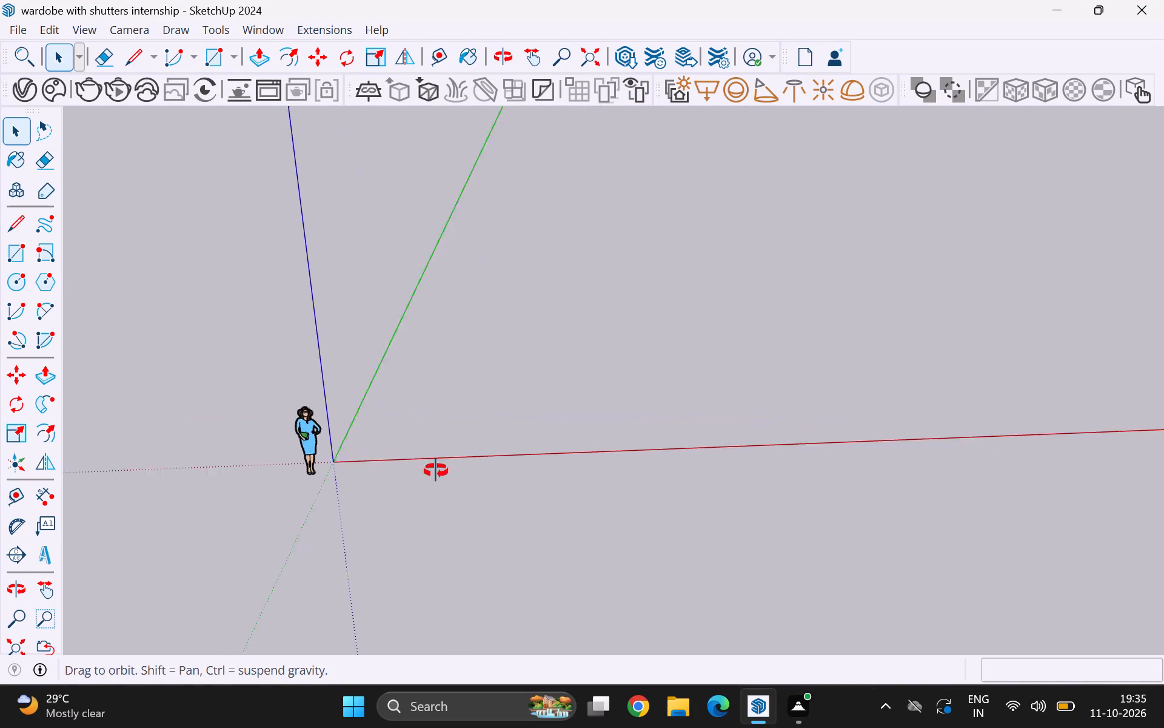
pyautogui.moveTo(436, 471); pyautogui.dragTo(481, 484, button='middle')
pyautogui.scroll(8, 405, 437)
pyautogui.moveTo(629, 586); pyautogui.dragTo(607, 581, button='middle')
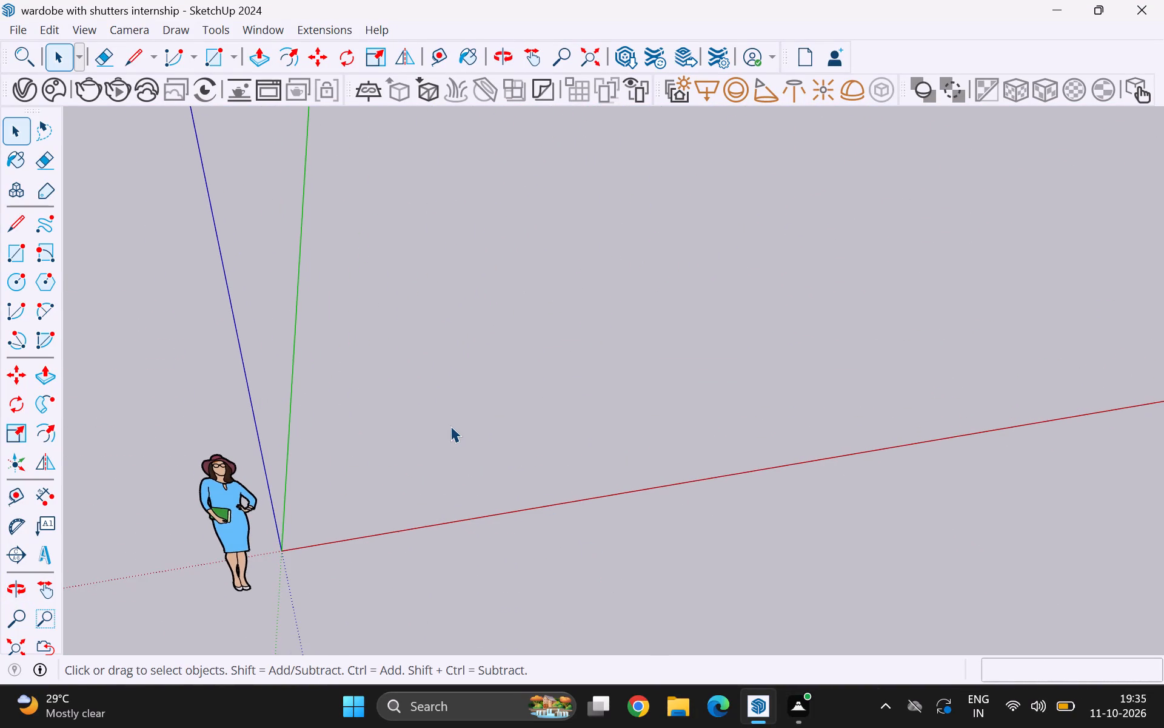
pyautogui.scroll(5, 450, 426)
pyautogui.scroll(-2, 454, 425)
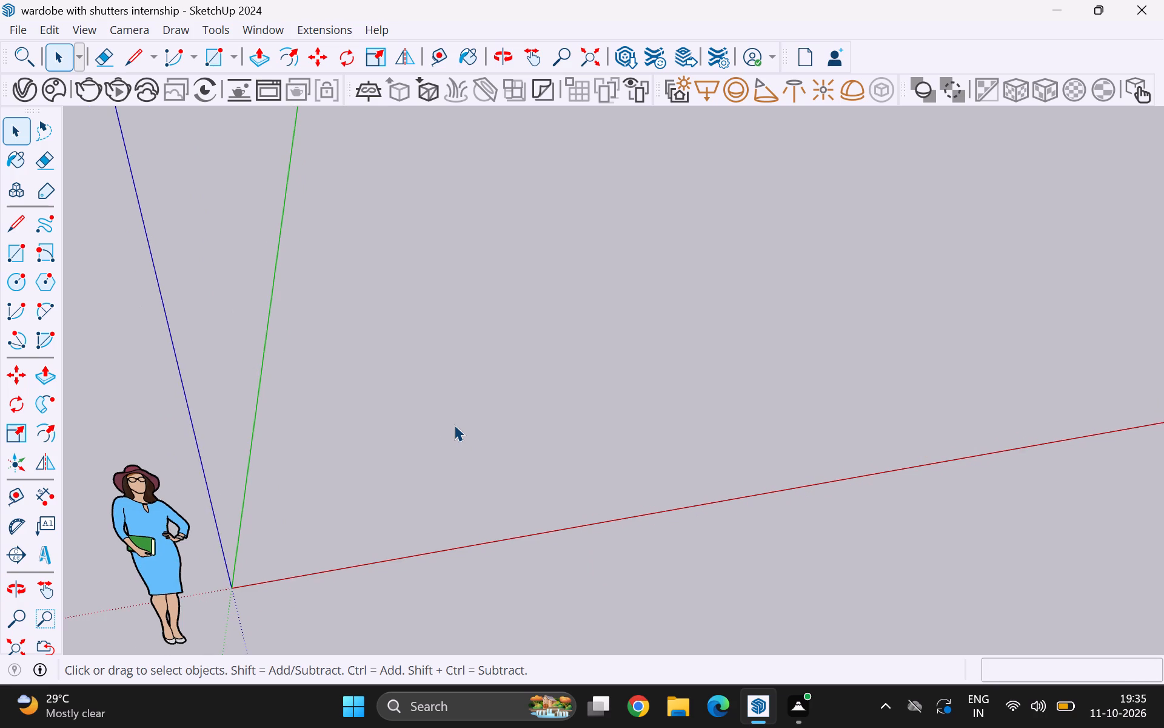
pyautogui.scroll(-6, 501, 397)
pyautogui.moveTo(312, 543); pyautogui.dragTo(283, 465, button='middle')
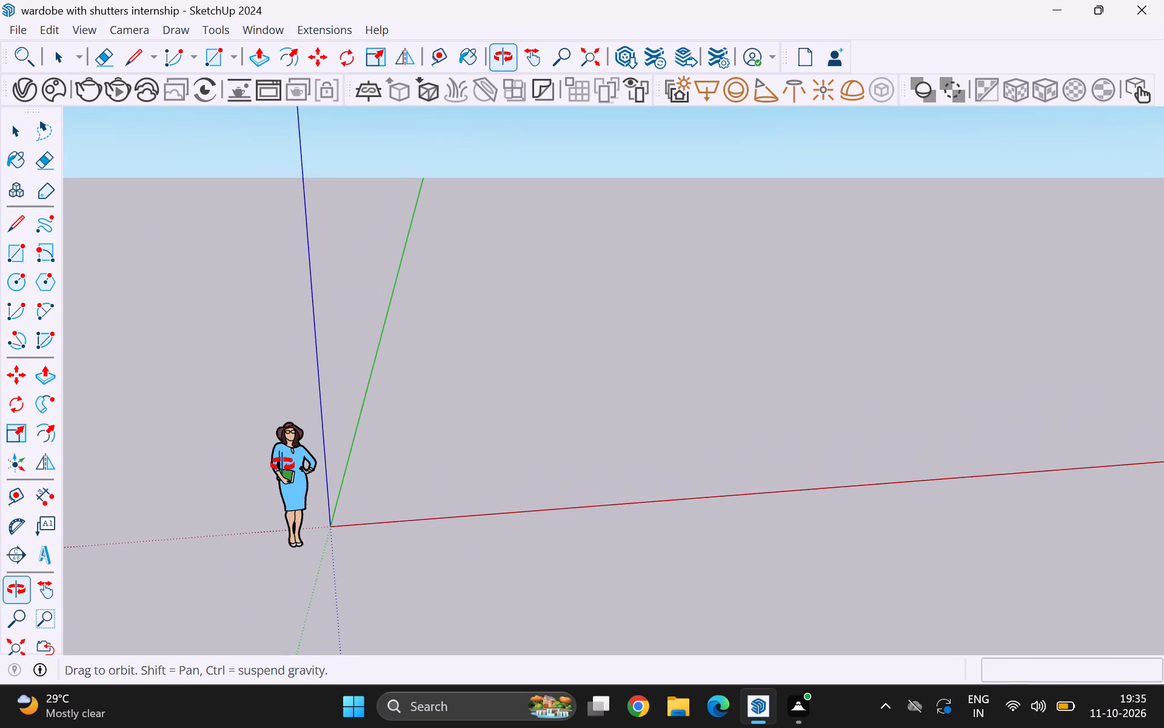
pyautogui.moveTo(283, 465); pyautogui.dragTo(283, 464, button='middle')
pyautogui.scroll(9, 425, 448)
pyautogui.press('r')
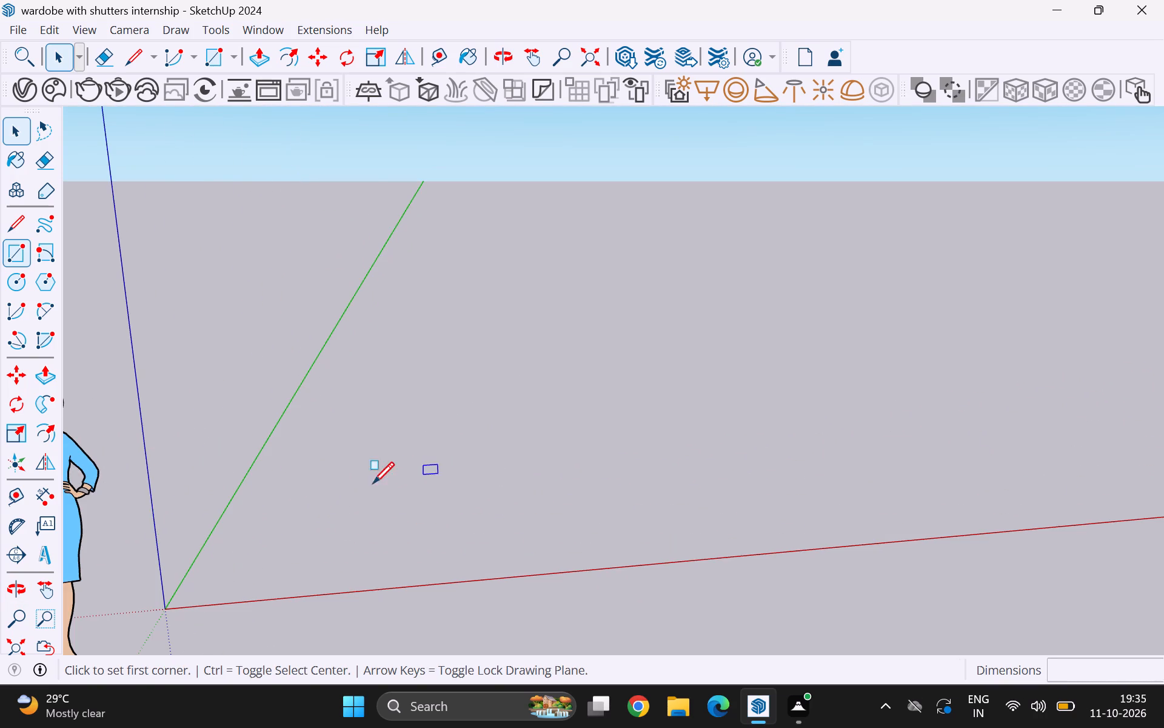
pyautogui.scroll(-2, 397, 463)
pyautogui.moveTo(401, 504); pyautogui.dragTo(407, 552, button='middle')
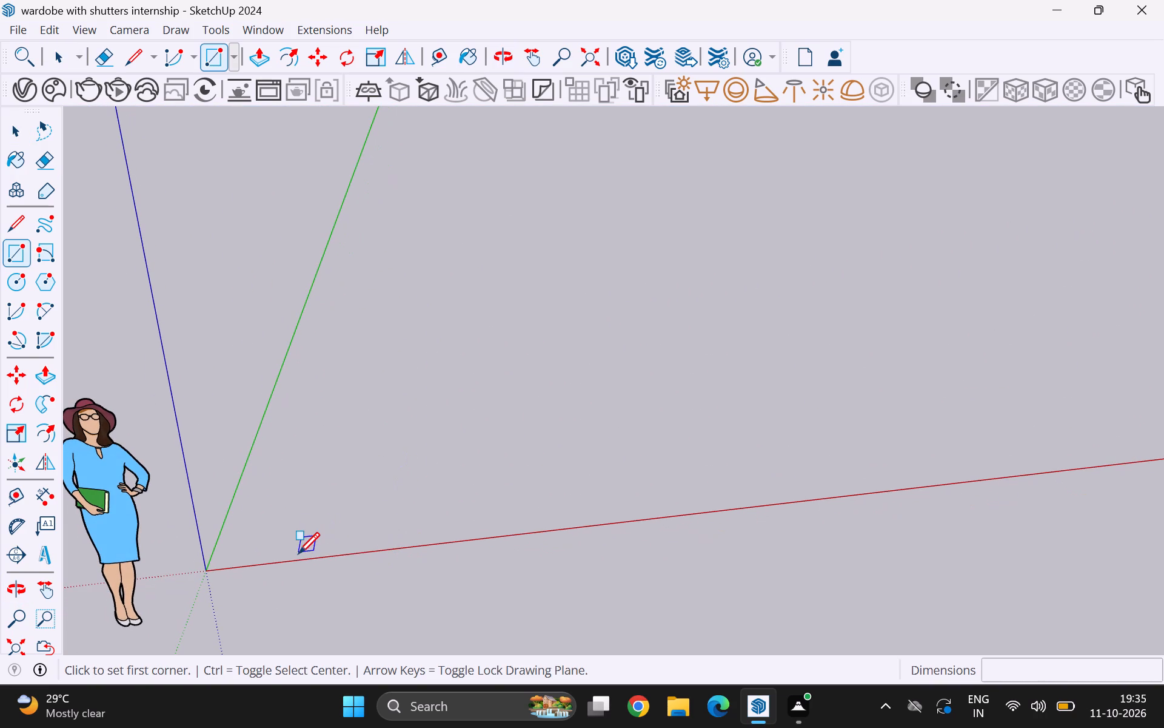
pyautogui.click(295, 555)
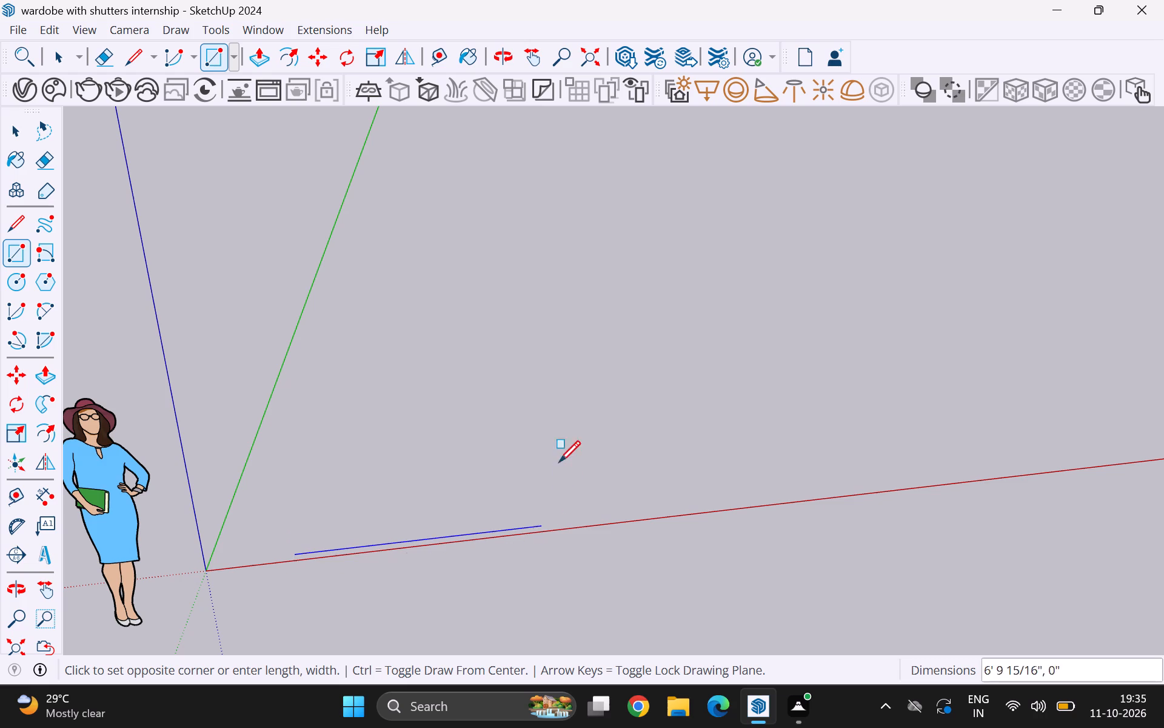
pyautogui.press('1')
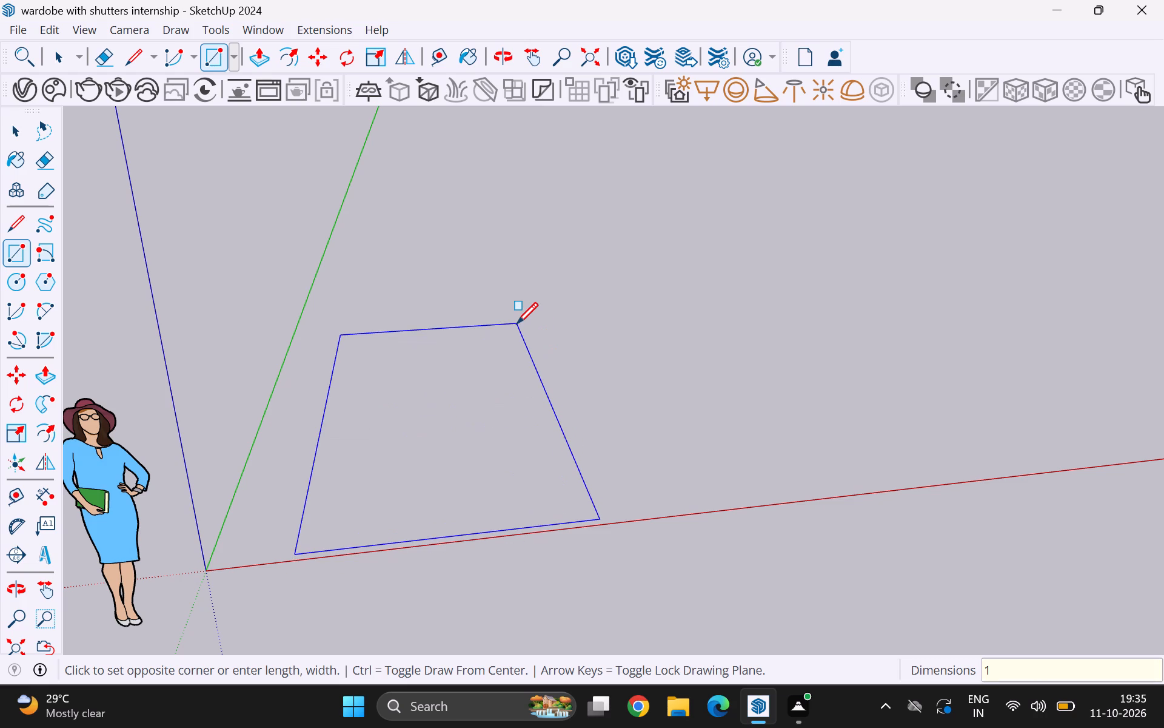
pyautogui.write("0'")
pyautogui.write(",10'")
pyautogui.press('Return')
pyautogui.press('space')
# Push/Pull the square face up 6 inches to form a floor slab.
pyautogui.scroll(-3, 495, 295)
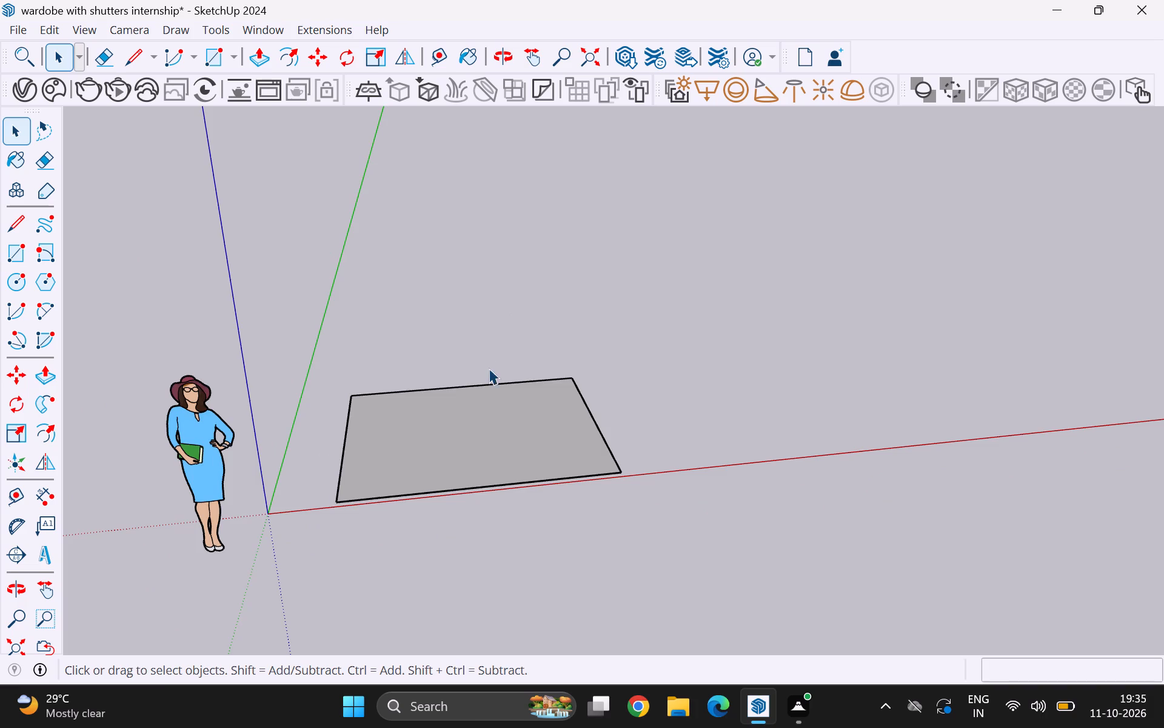
pyautogui.moveTo(489, 370); pyautogui.dragTo(489, 470, button='middle')
pyautogui.scroll(3, 491, 462)
pyautogui.click(509, 435)
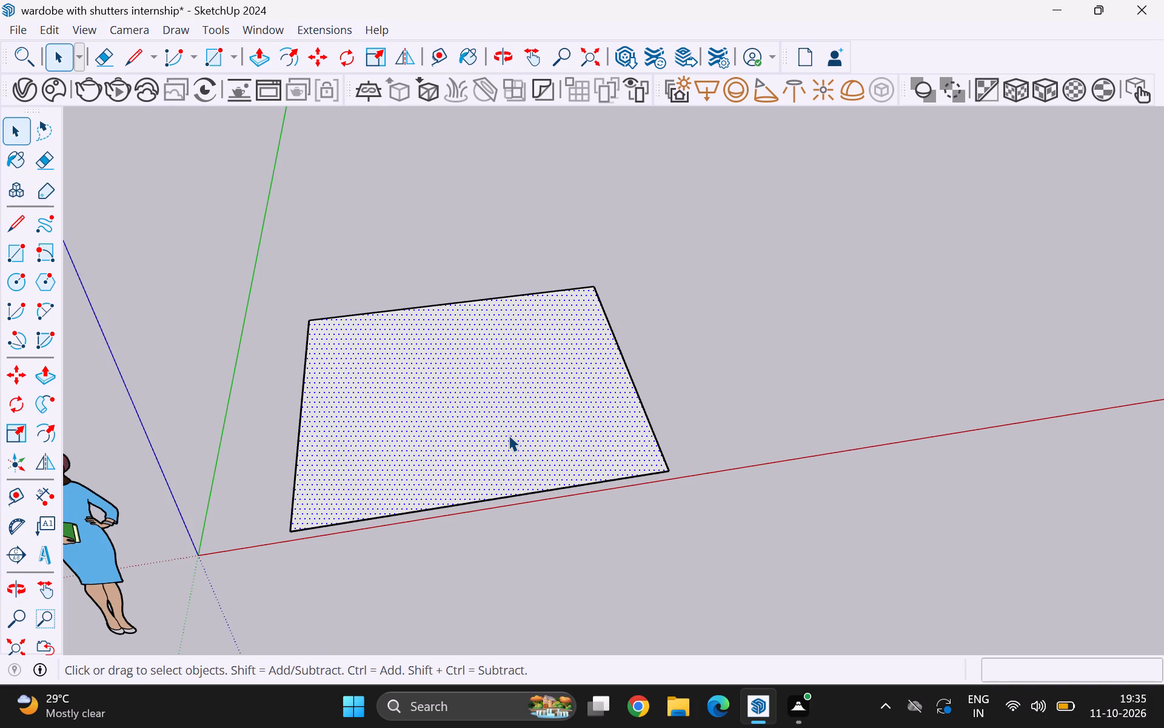
pyautogui.press('p')
pyautogui.click(509, 435)
pyautogui.press('6')
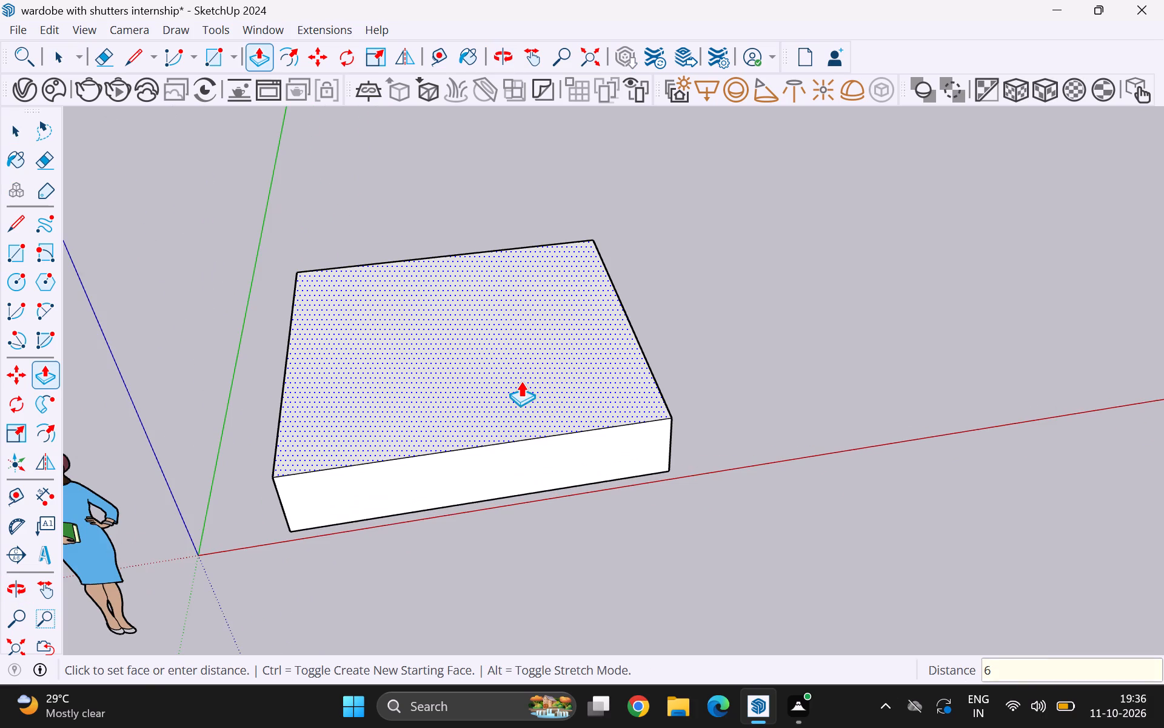
pyautogui.press('Return')
pyautogui.press('space')
# Select the whole floor slab and make it a group.
pyautogui.scroll(-3, 386, 367)
pyautogui.moveTo(497, 484); pyautogui.dragTo(483, 458, button='middle')
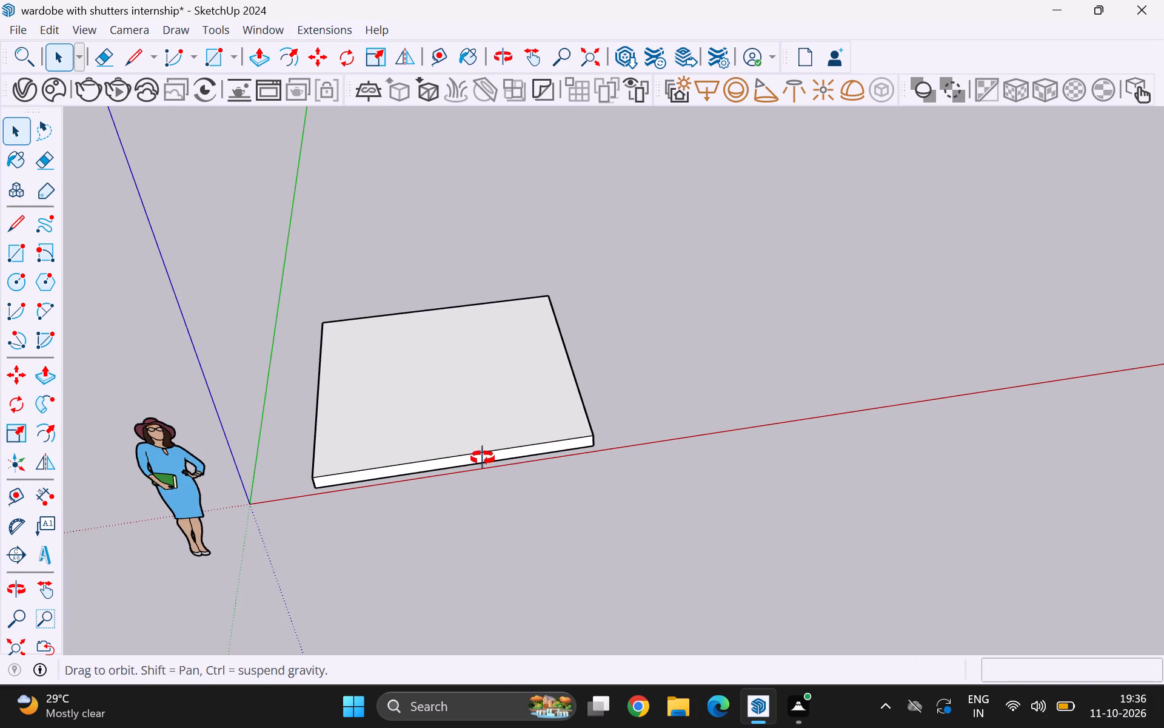
pyautogui.moveTo(483, 458); pyautogui.dragTo(474, 449, button='middle')
pyautogui.moveTo(472, 434); pyautogui.dragTo(473, 413, button='middle')
pyautogui.scroll(5, 485, 410)
pyautogui.tripleClick(490, 409)
pyautogui.tripleClick(490, 409)
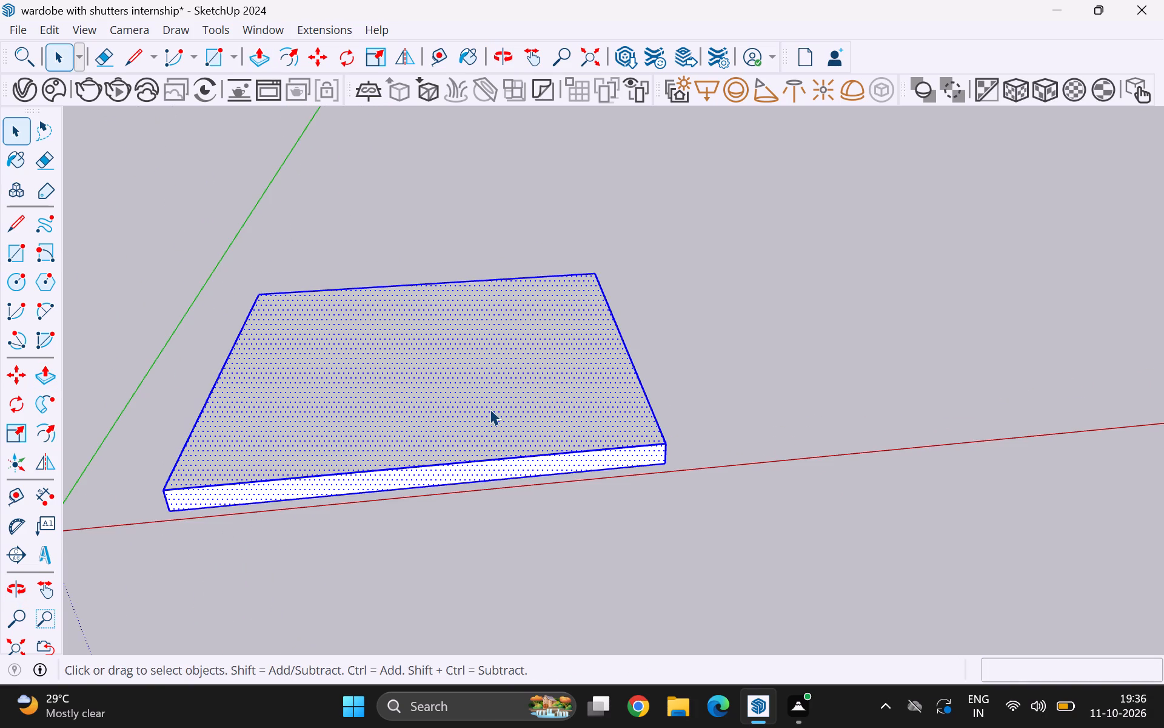
pyautogui.click(490, 409)
pyautogui.rightClick(490, 409)
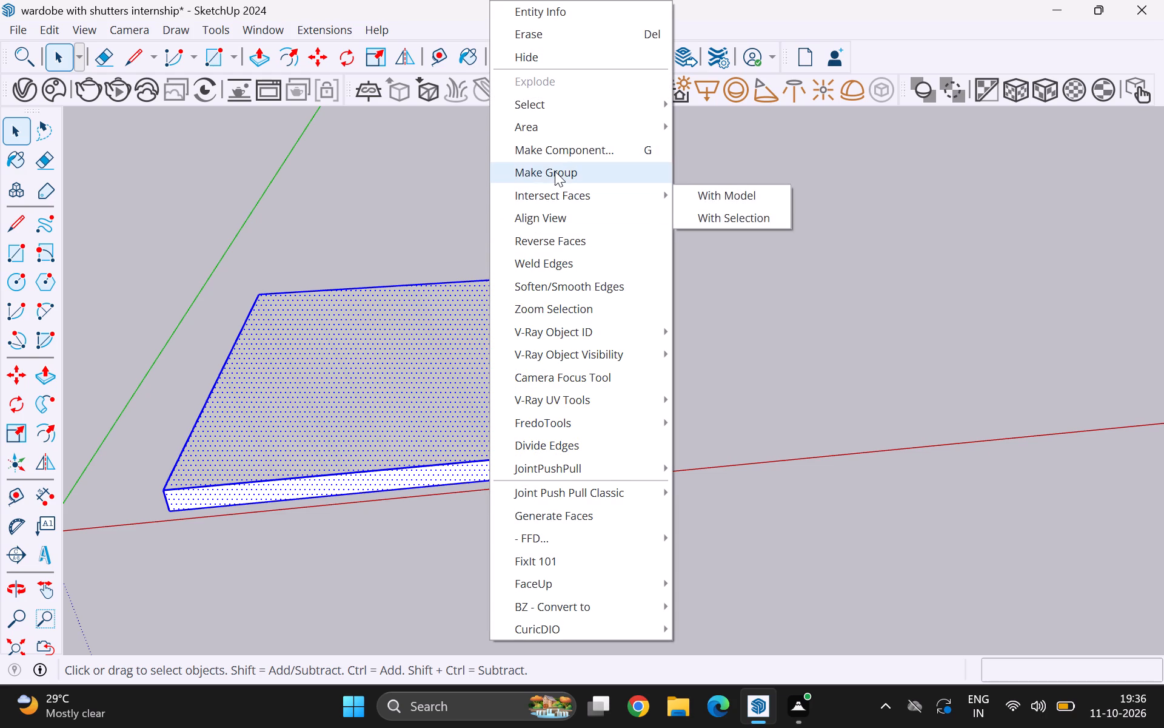
pyautogui.click(555, 171)
pyautogui.click(504, 185)
# Place a guide line 9 inches inside the slab's back edge.
pyautogui.scroll(-4, 535, 306)
pyautogui.moveTo(541, 308); pyautogui.dragTo(522, 441, button='middle')
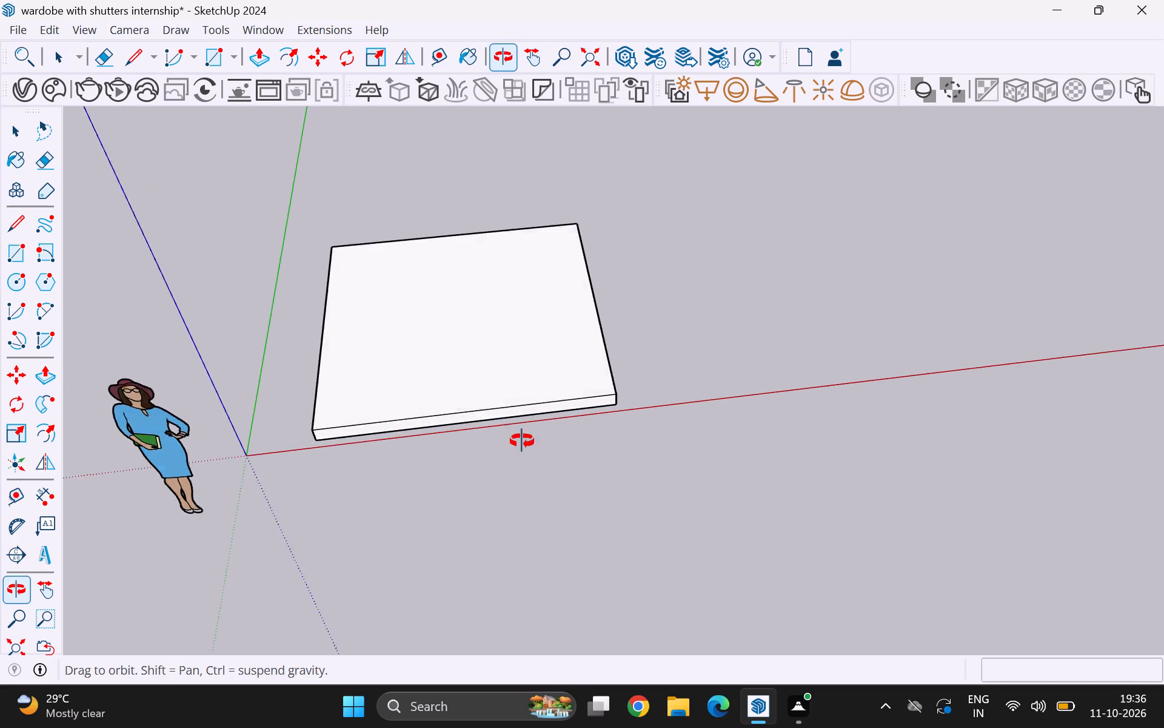
pyautogui.moveTo(522, 441); pyautogui.dragTo(497, 465, button='middle')
pyautogui.scroll(3, 405, 242)
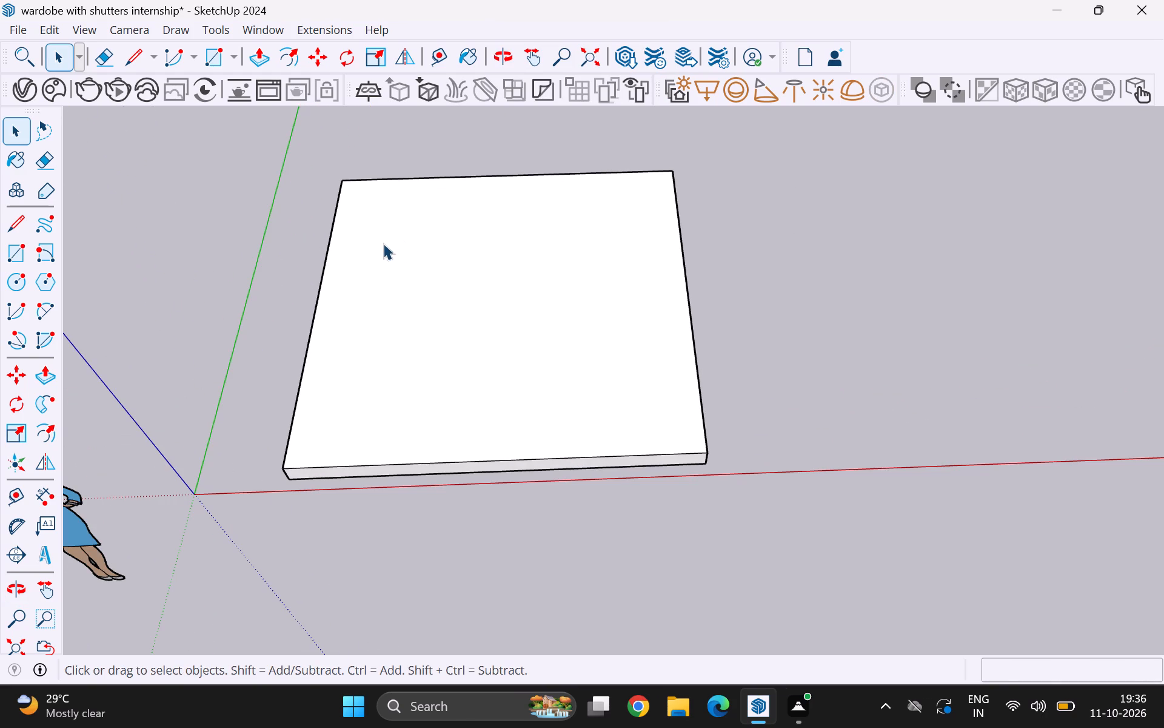
pyautogui.press('t')
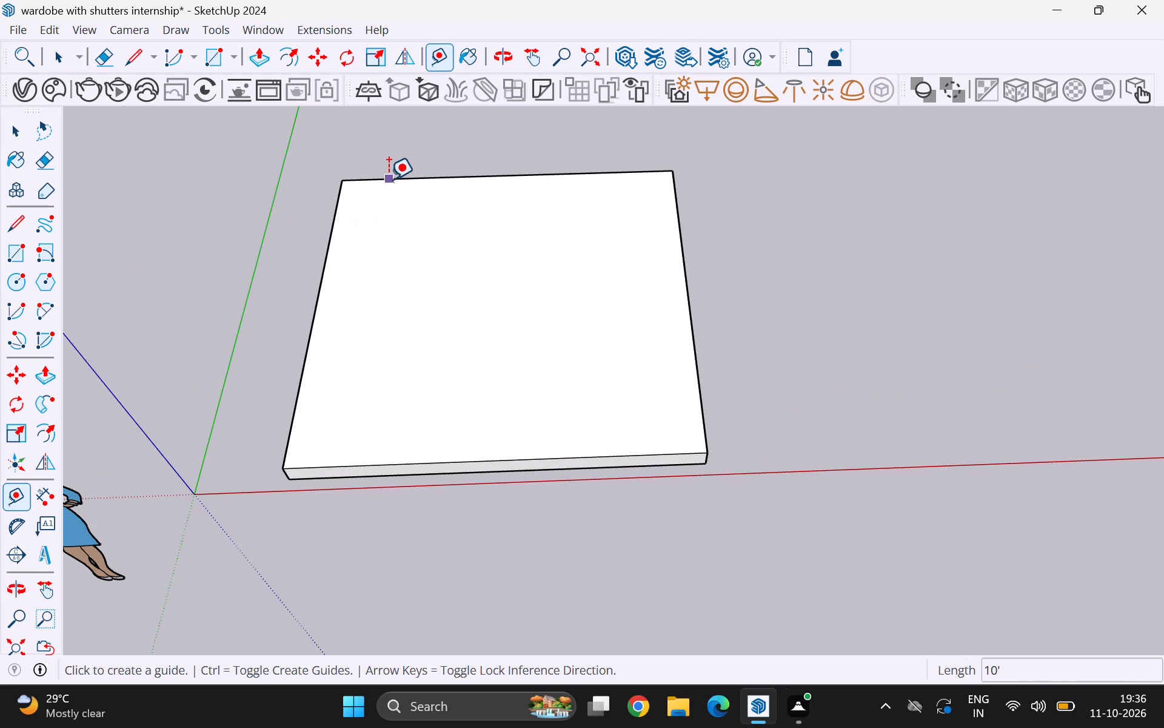
pyautogui.click(389, 179)
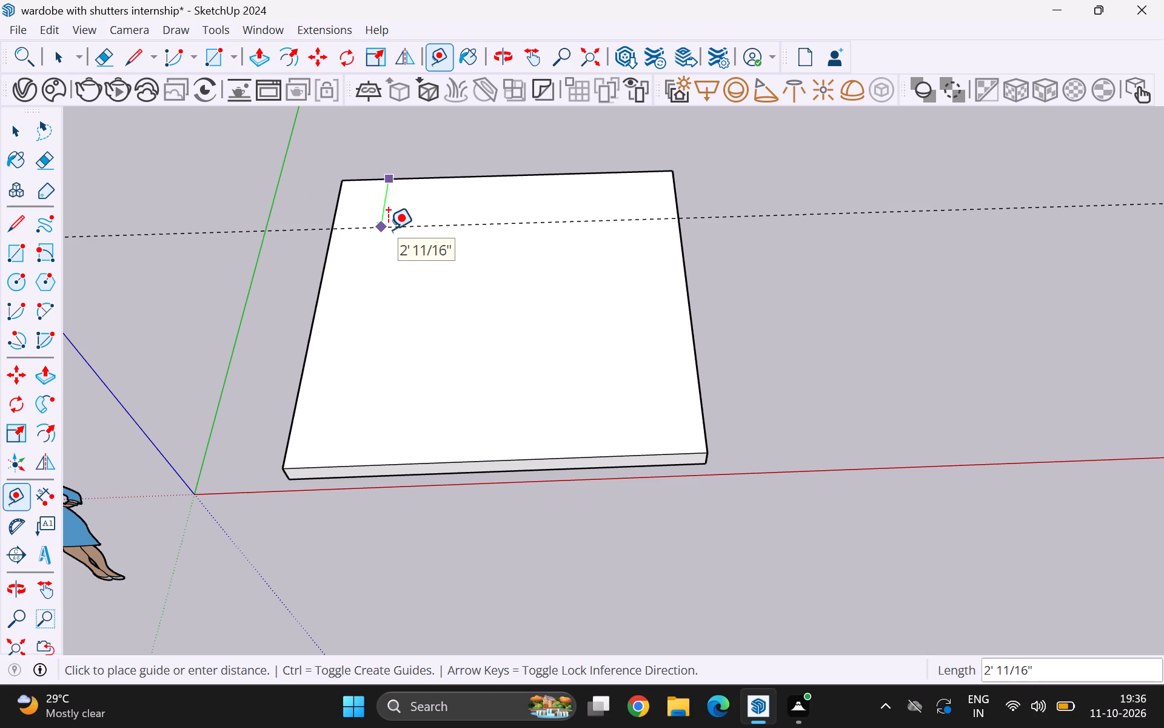
pyautogui.press('Escape')
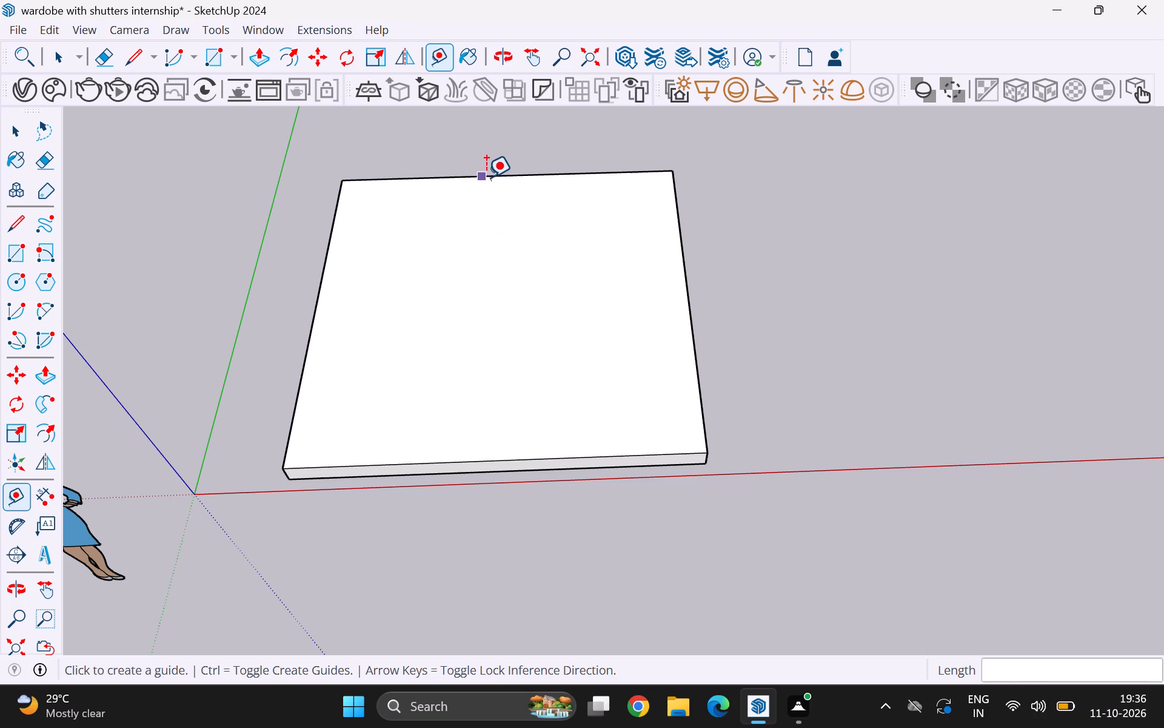
pyautogui.click(487, 177)
pyautogui.press('9')
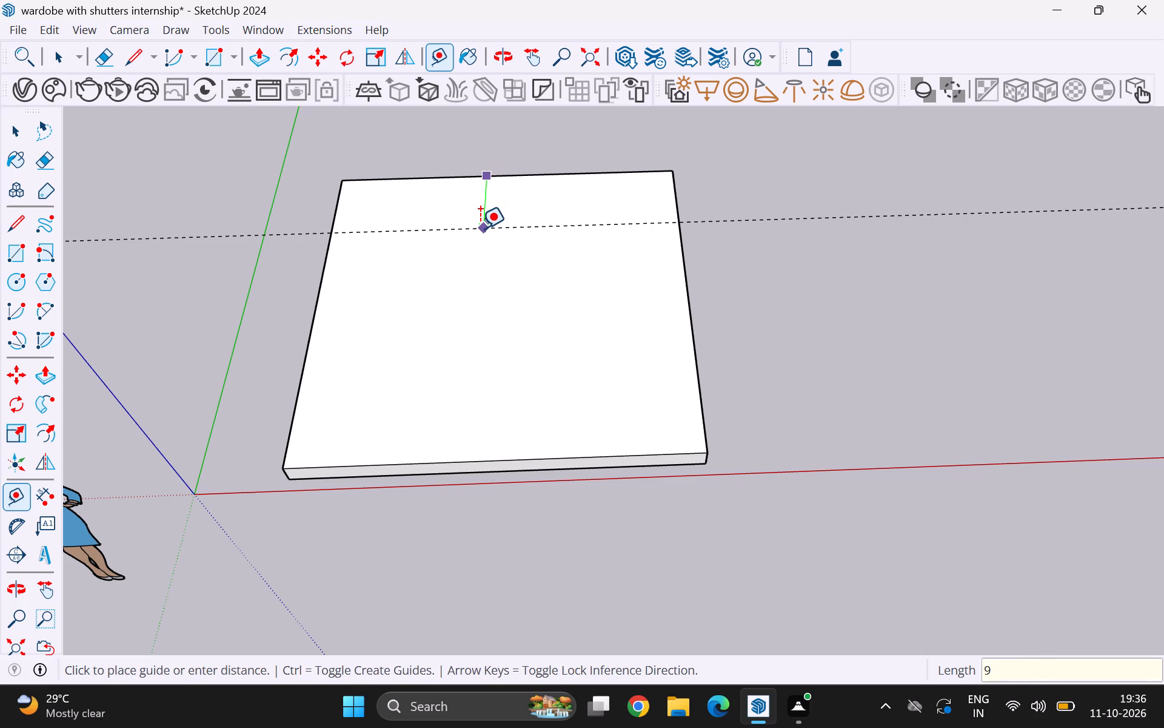
pyautogui.press('Return')
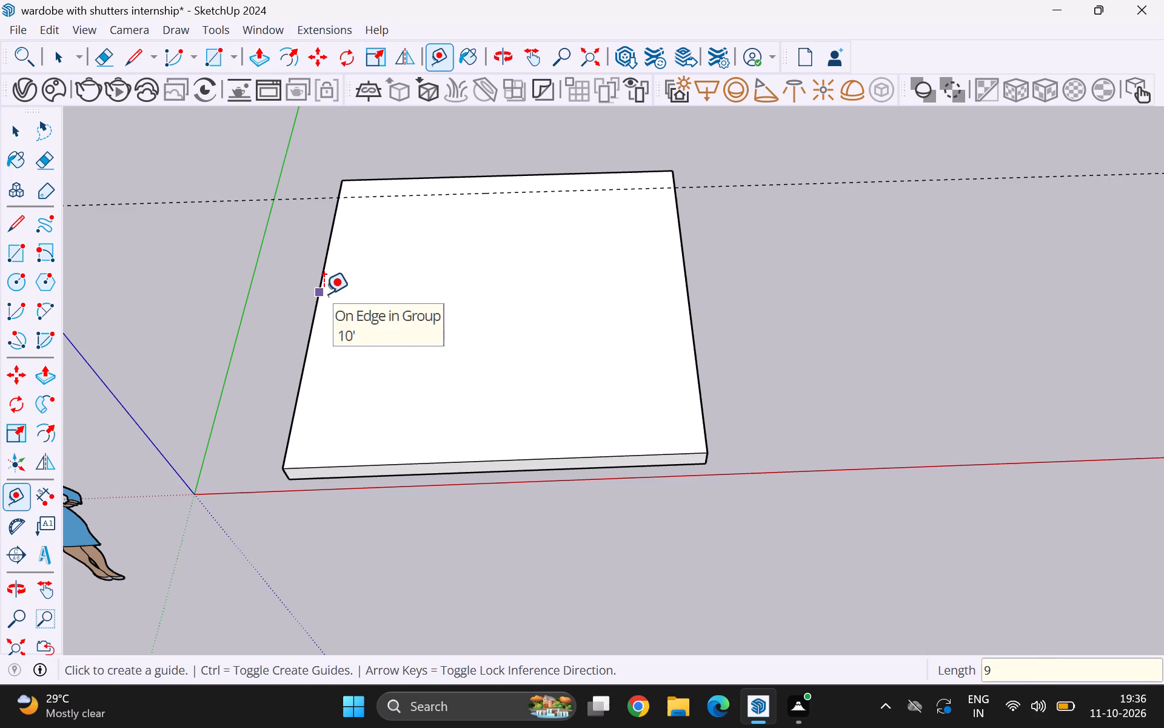
# Place guide lines 9 inches inside the slab's two side edges and its front edge.
pyautogui.click(324, 294)
pyautogui.press('9')
pyautogui.press('Return')
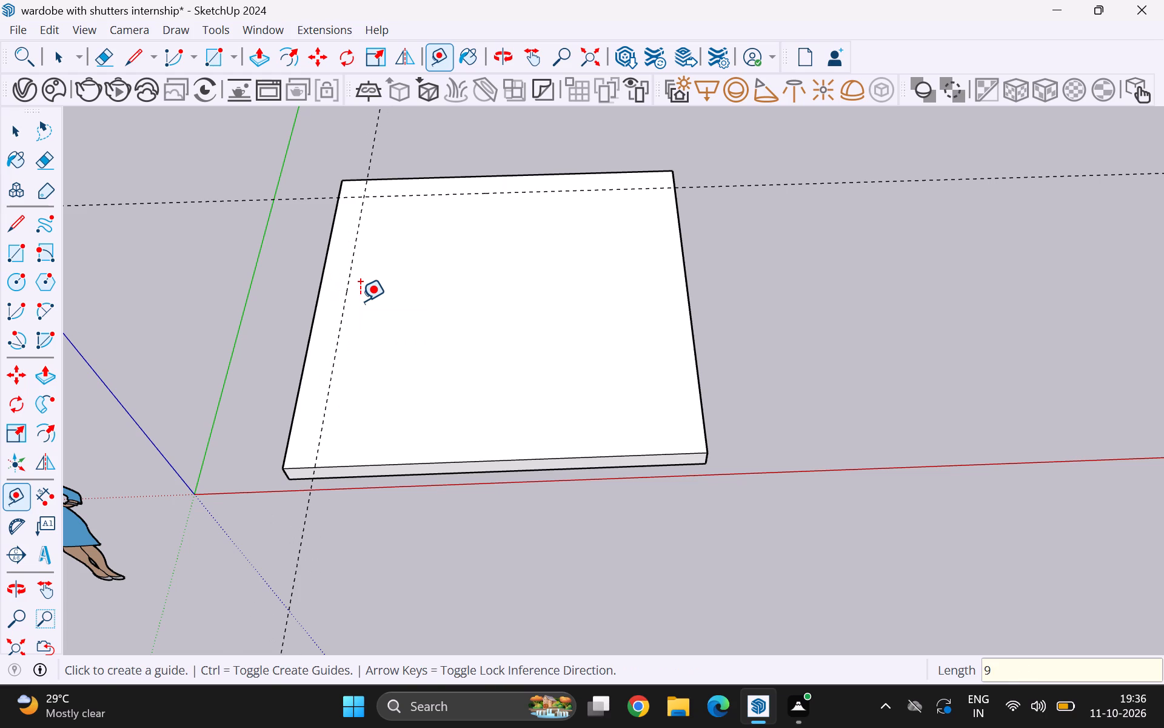
pyautogui.click(685, 288)
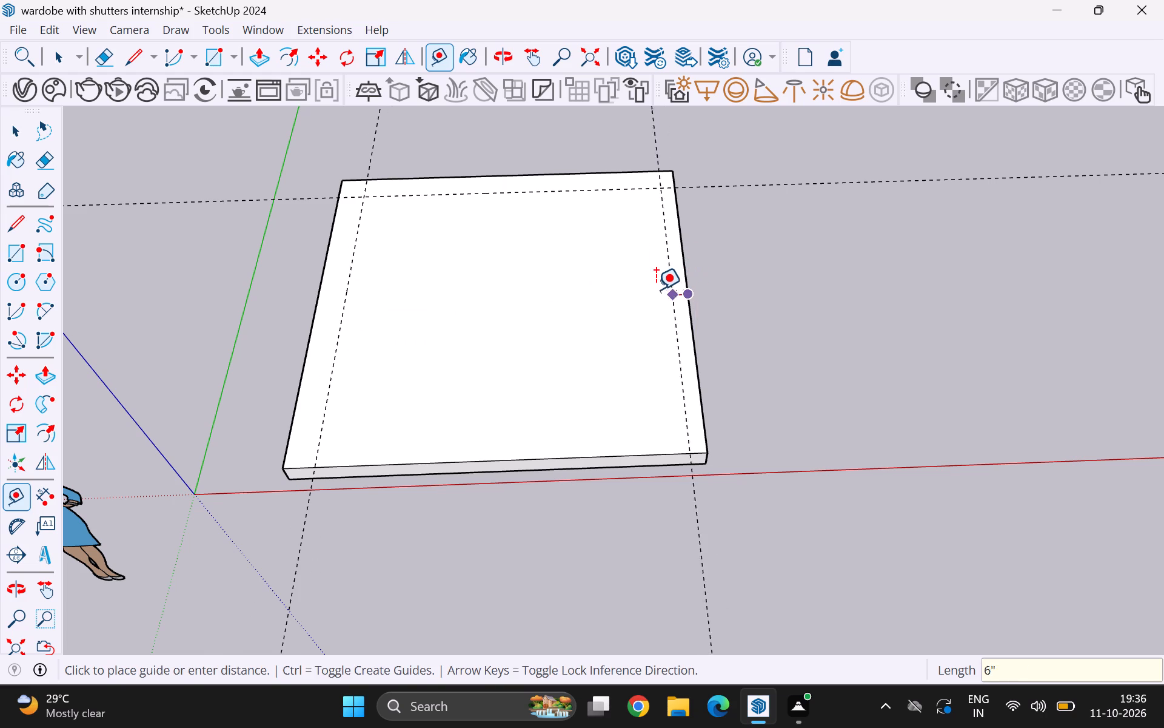
pyautogui.press('9')
pyautogui.press('Return')
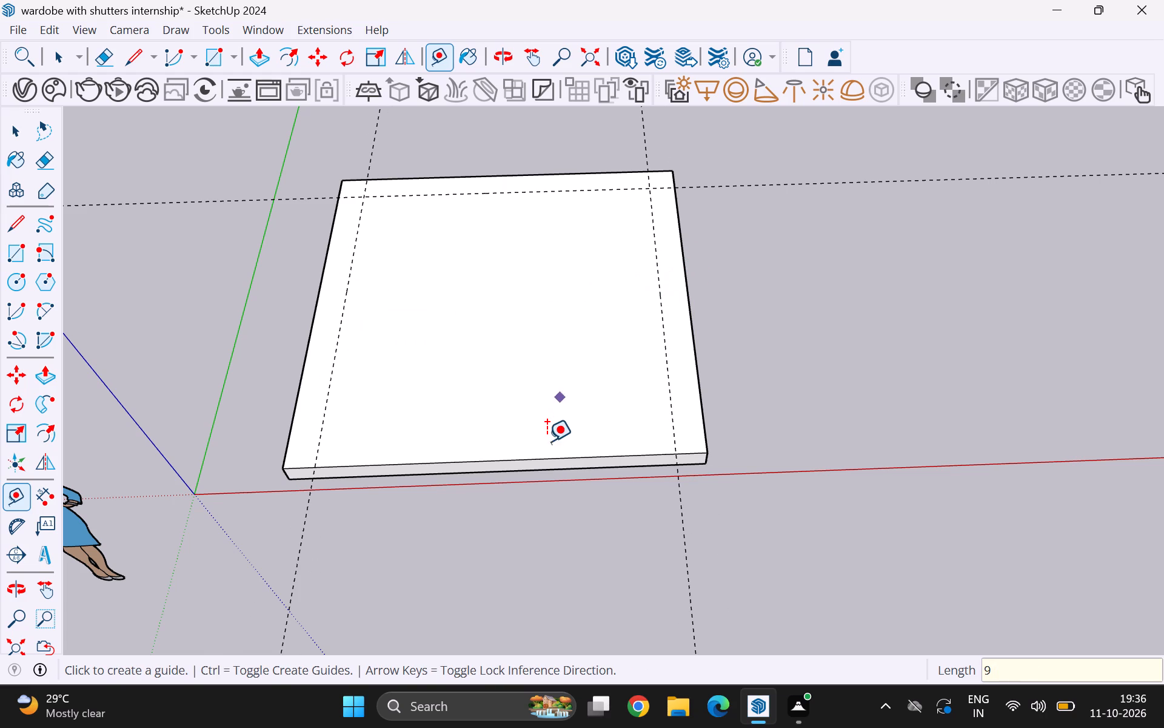
pyautogui.click(512, 459)
pyautogui.press('9')
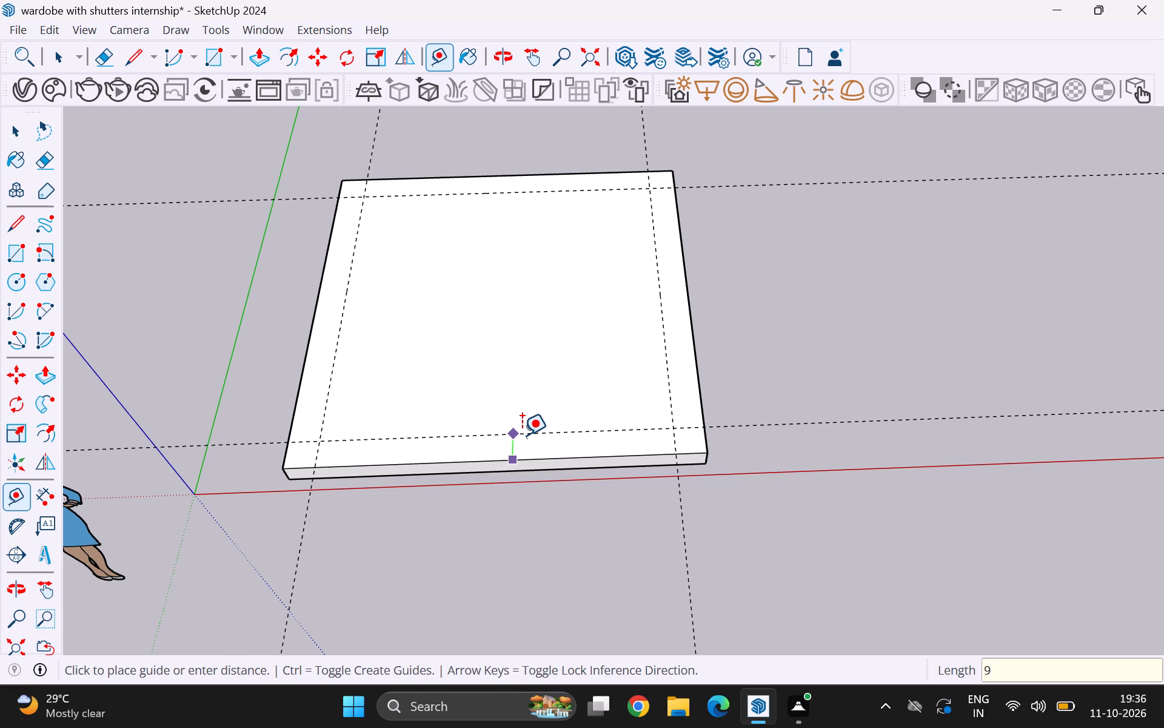
pyautogui.press('Return')
pyautogui.press('space')
# Draw a 9" by 10' rectangle on the slab along the side edge nearest the origin, up to the guide.
pyautogui.scroll(-2, 514, 345)
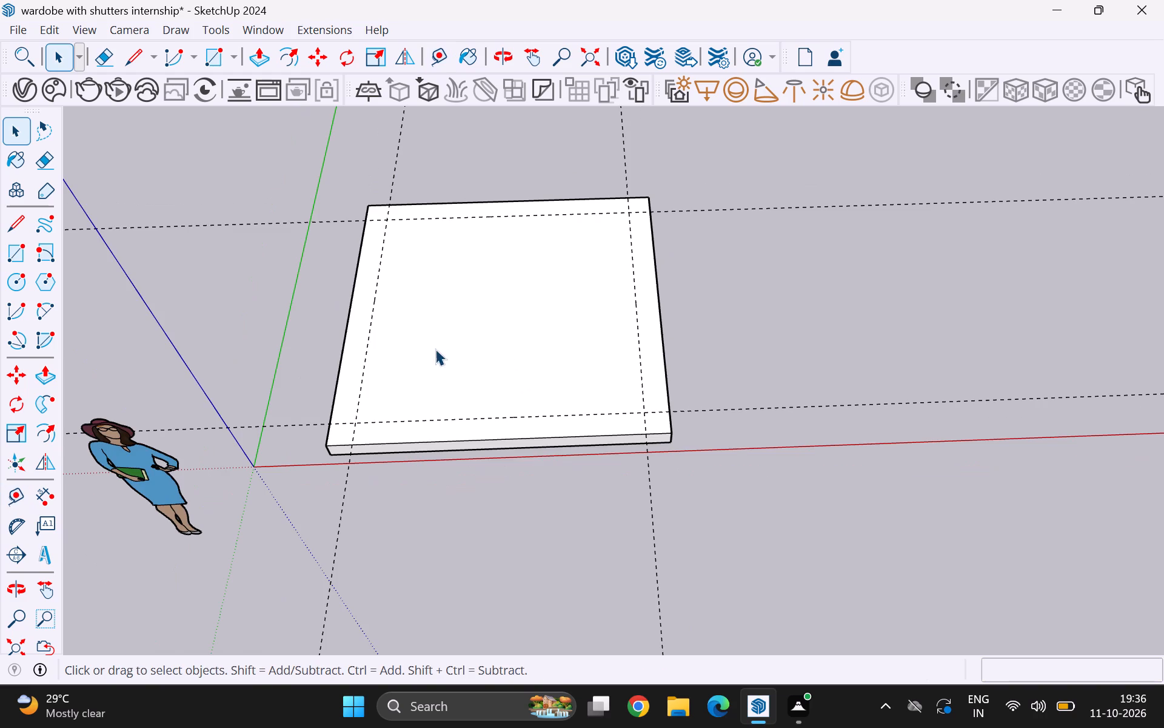
pyautogui.scroll(2, 361, 235)
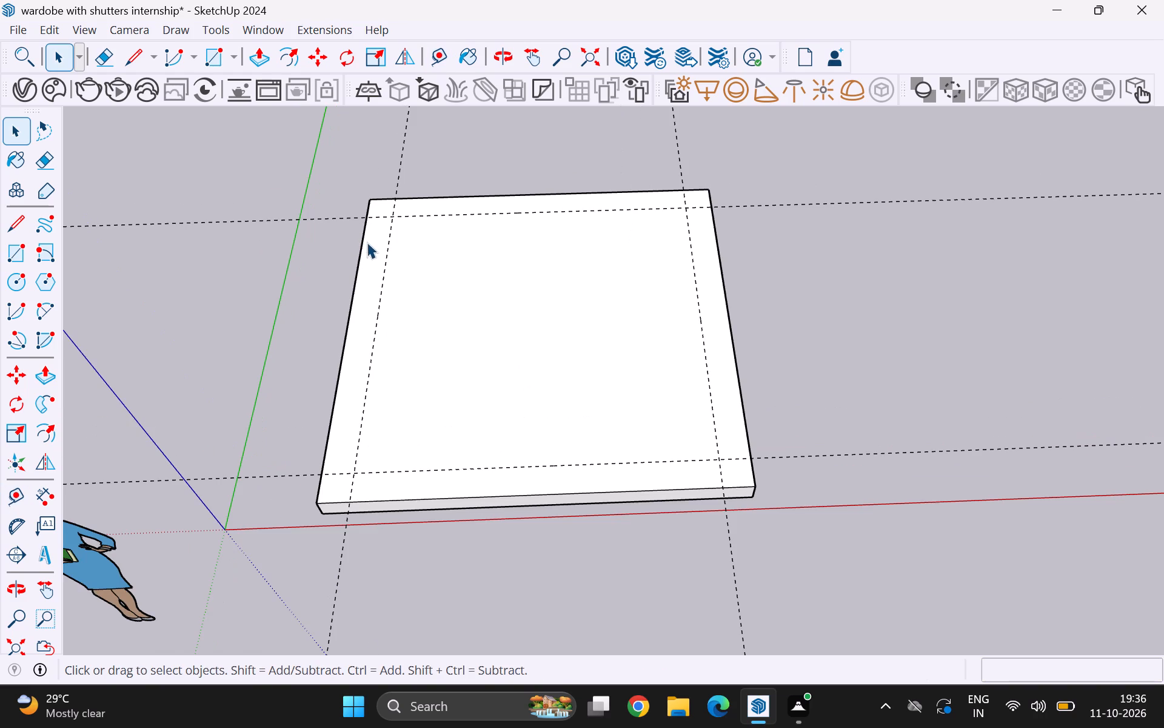
pyautogui.press('r')
pyautogui.click(375, 197)
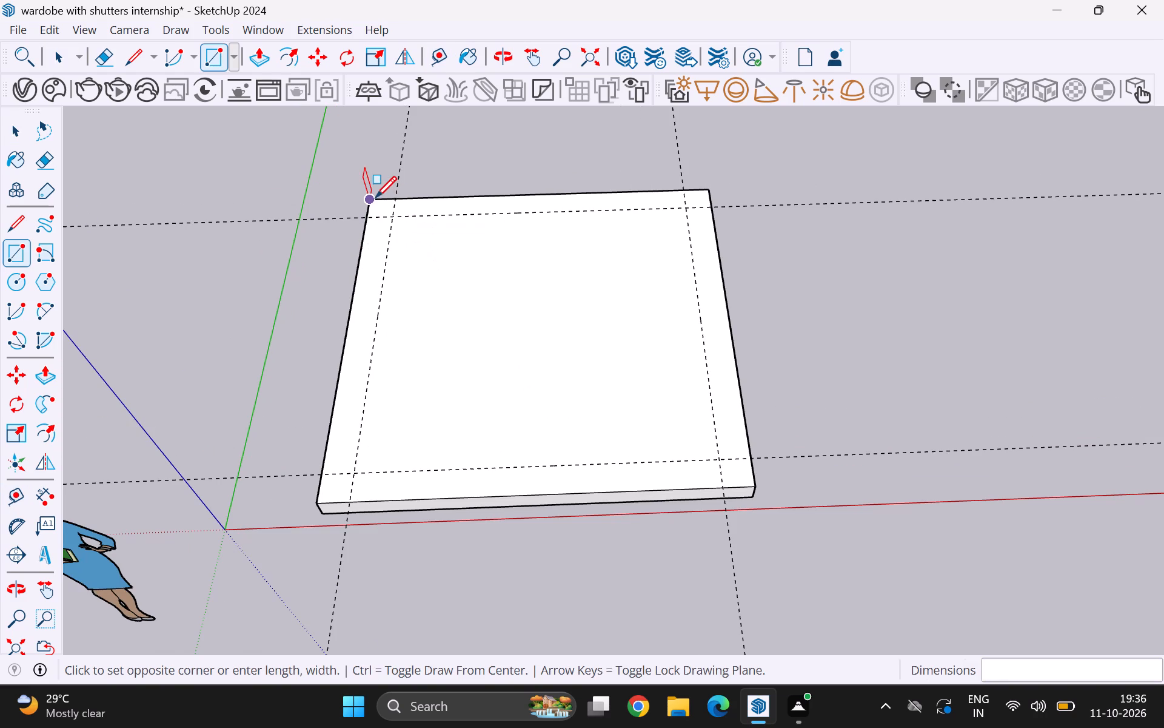
pyautogui.click(349, 501)
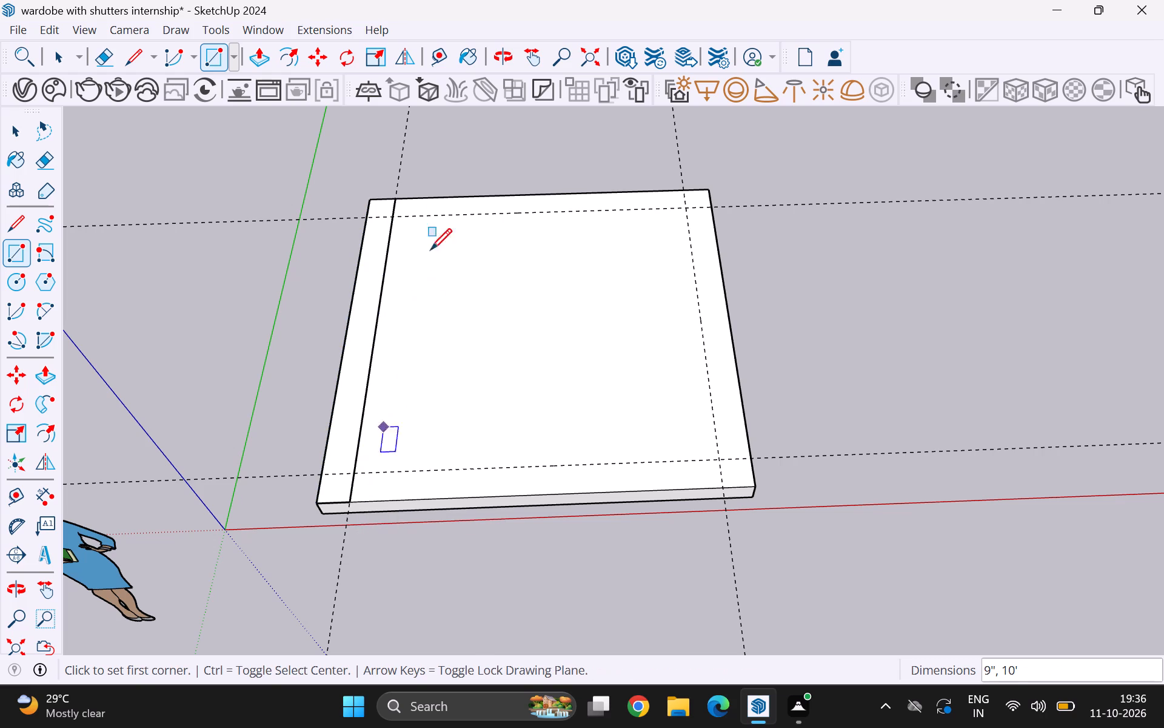
# Draw a 9" by 9'3" rectangle along the slab's back edge, from the side strip to the opposite side edge.
pyautogui.scroll(10, 386, 199)
pyautogui.click(406, 197)
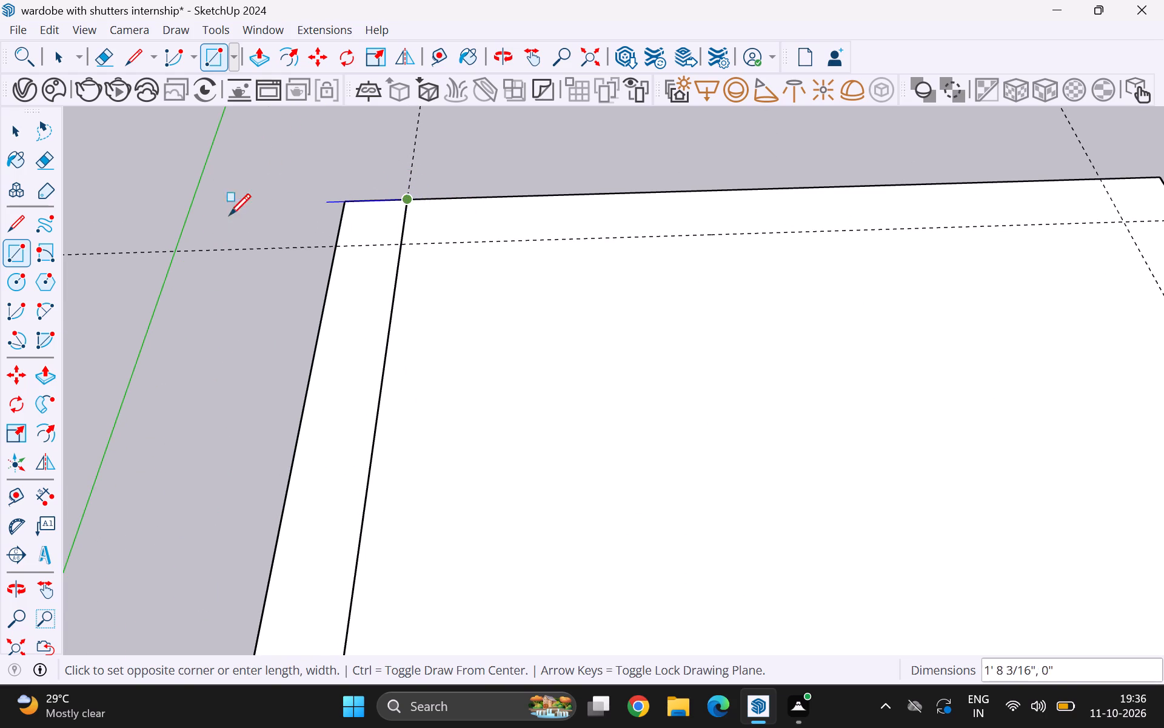
pyautogui.scroll(-8, 219, 239)
pyautogui.scroll(3, 750, 203)
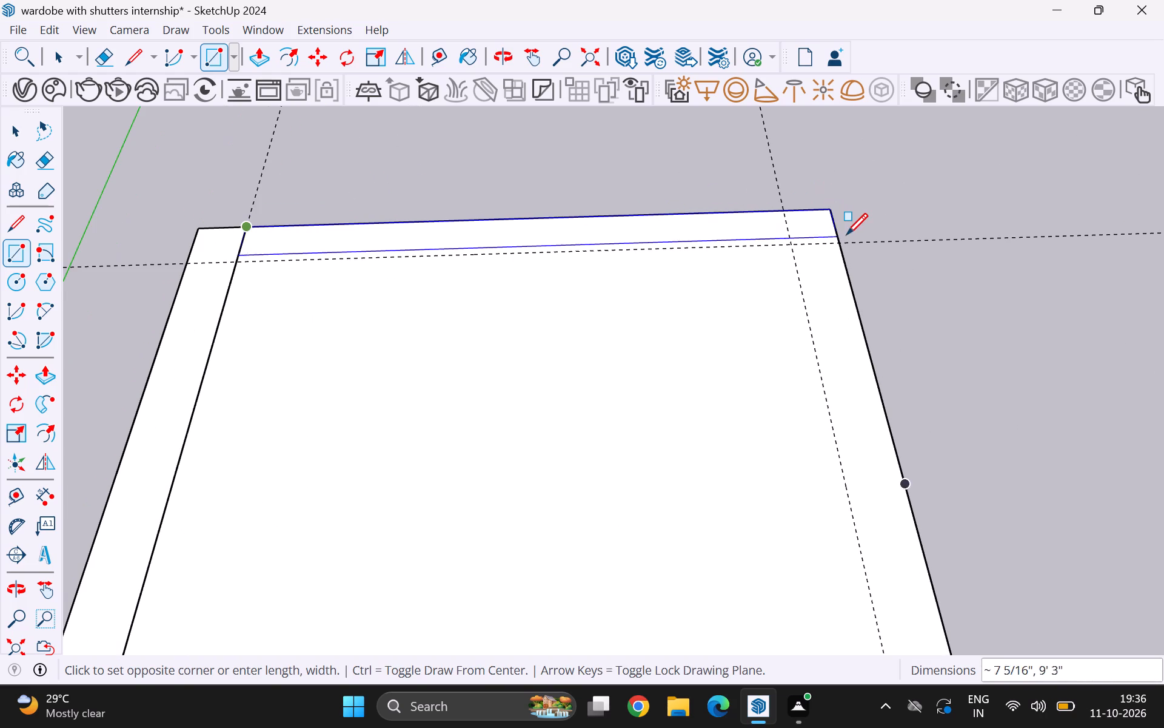
pyautogui.click(840, 247)
pyautogui.press('space')
# Erase the dividing line between the side and back strips at the corner to merge them into one L-shaped face.
pyautogui.scroll(-4, 822, 260)
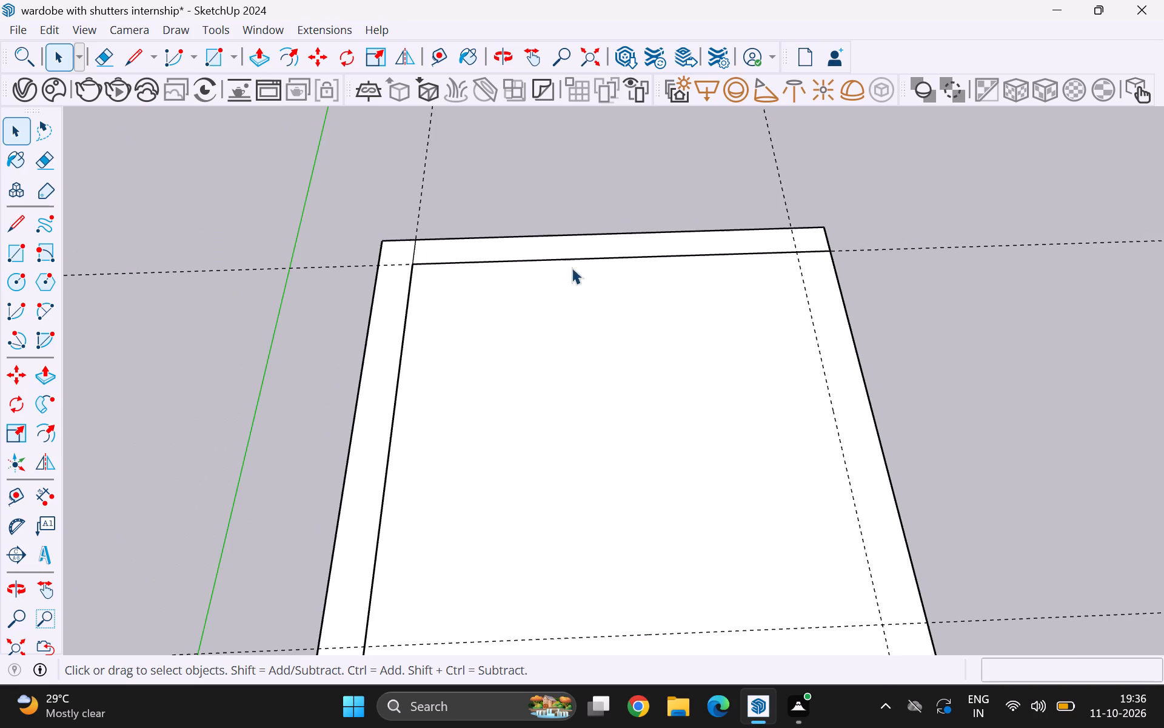
pyautogui.scroll(9, 369, 254)
pyautogui.press('e')
pyautogui.moveTo(407, 252); pyautogui.dragTo(409, 253)
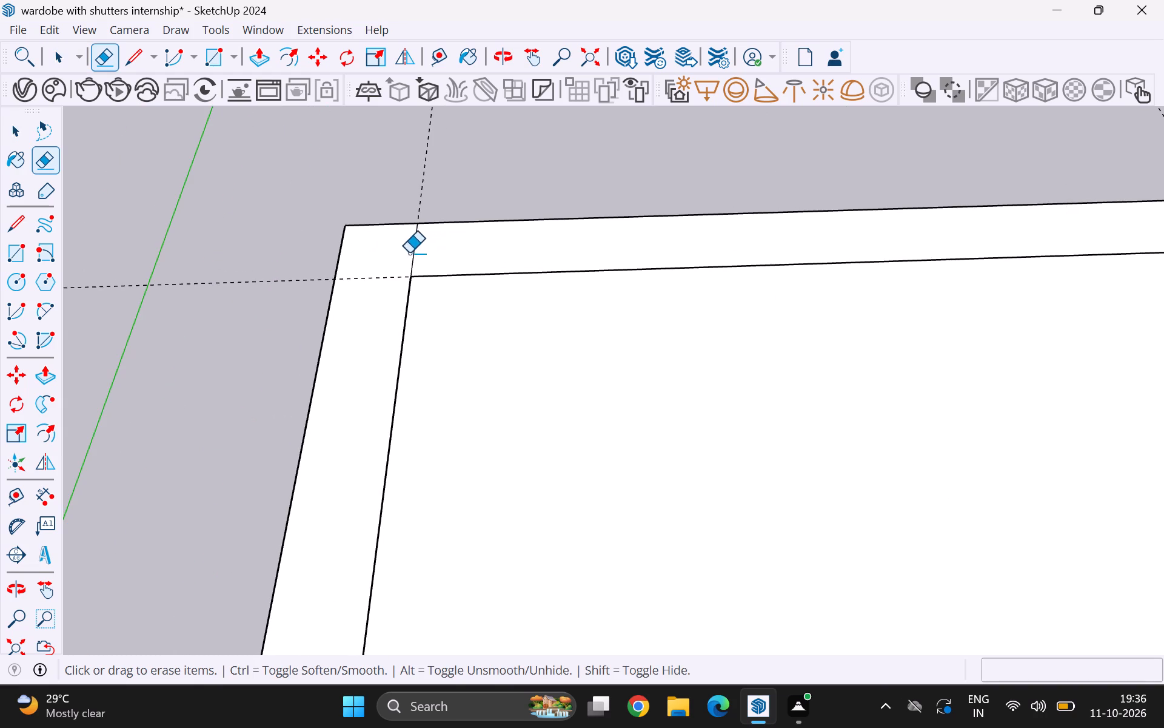
pyautogui.moveTo(409, 253); pyautogui.dragTo(423, 252)
# Push/Pull the L-shaped strip along the slab's side and back edges up 10' to raise the walls.
pyautogui.press('p')
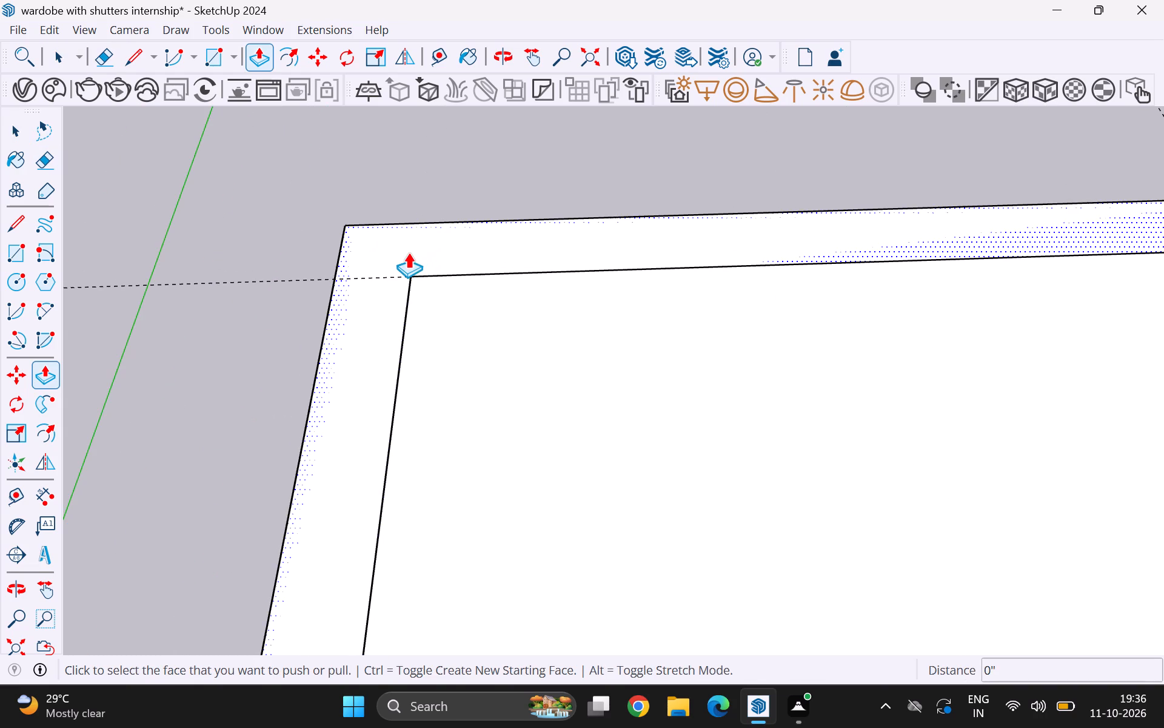
pyautogui.moveTo(408, 252); pyautogui.dragTo(409, 243)
pyautogui.write("10'")
pyautogui.press('Return')
pyautogui.press('space')
# Make the whole L-shaped side and back wall a group.
pyautogui.scroll(-7, 380, 212)
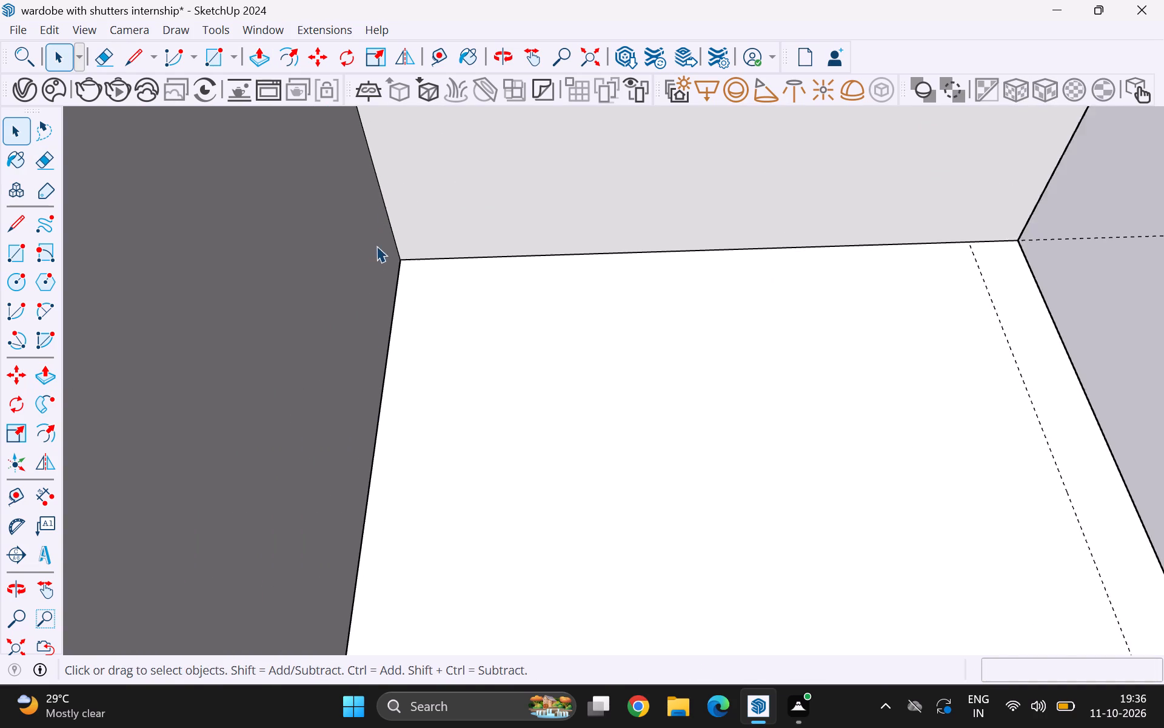
pyautogui.scroll(-13, 376, 246)
pyautogui.moveTo(506, 440); pyautogui.dragTo(484, 279, button='middle')
pyautogui.tripleClick(382, 220)
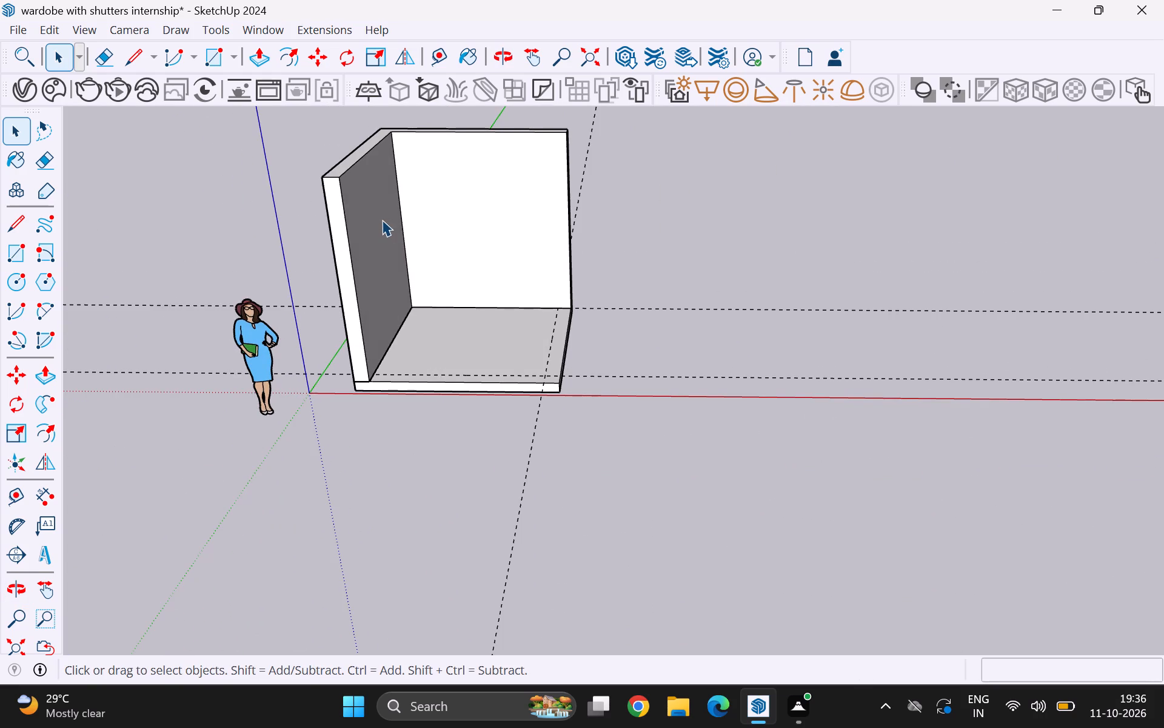
pyautogui.tripleClick(382, 220)
pyautogui.doubleClick(382, 220)
pyautogui.rightClick(382, 220)
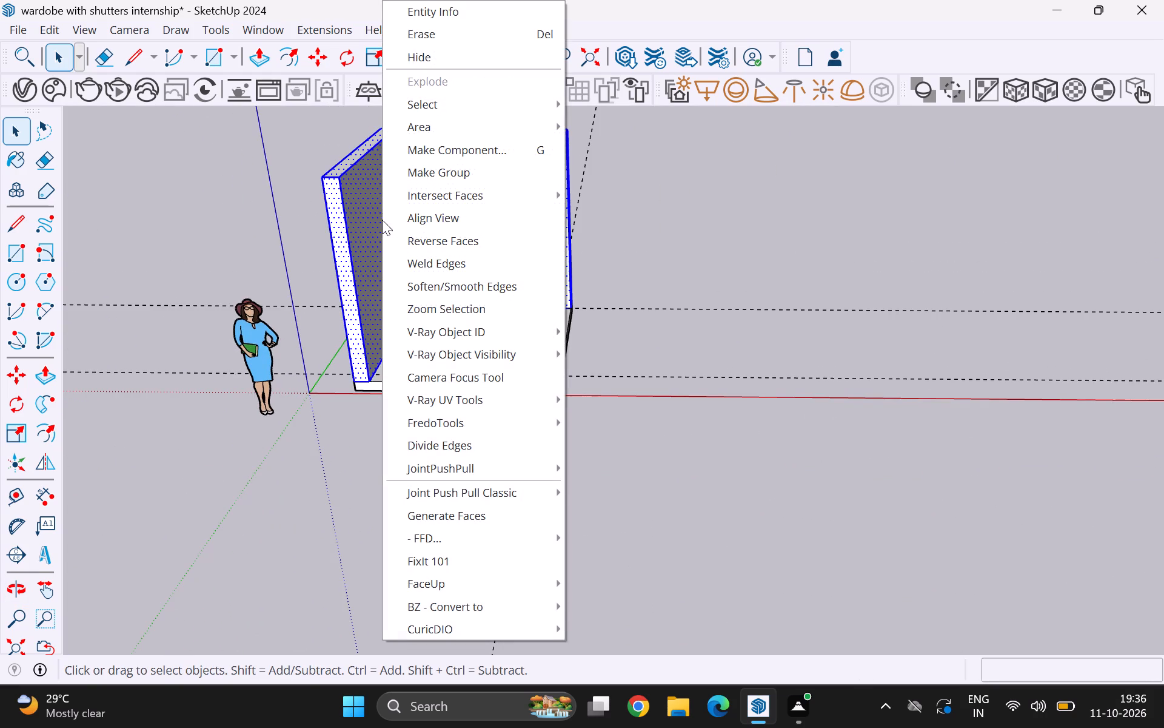
pyautogui.click(415, 172)
pyautogui.click(636, 221)
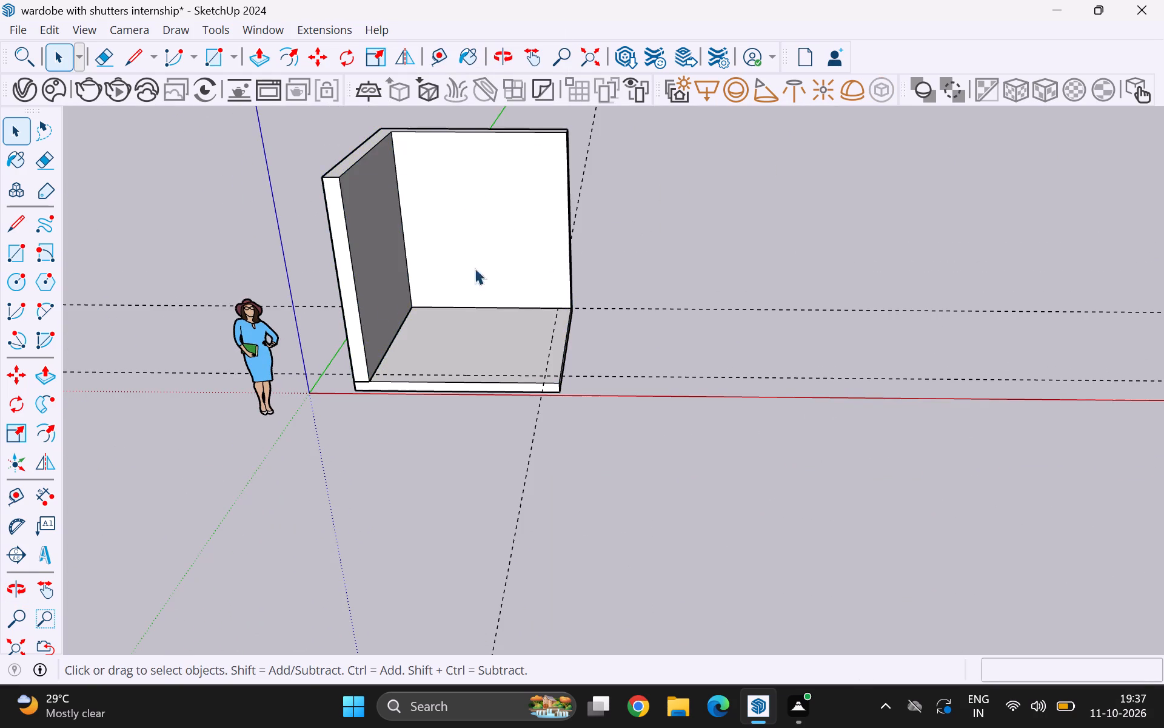
# Draw a 9'3" by 9" rectangle on the slab along the open side edge, from the back wall to the front edge.
pyautogui.scroll(-3, 383, 298)
pyautogui.moveTo(401, 376); pyautogui.dragTo(451, 298, button='middle')
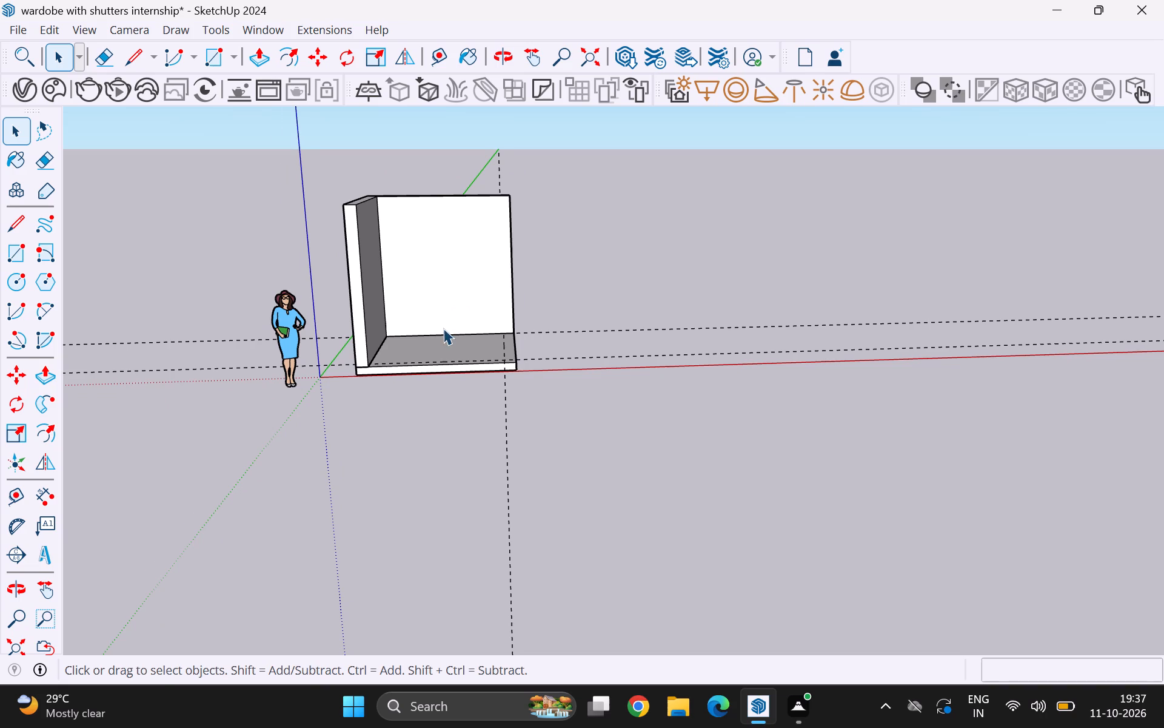
pyautogui.scroll(1, 443, 328)
pyautogui.moveTo(443, 328); pyautogui.dragTo(440, 583, button='middle')
pyautogui.scroll(12, 501, 269)
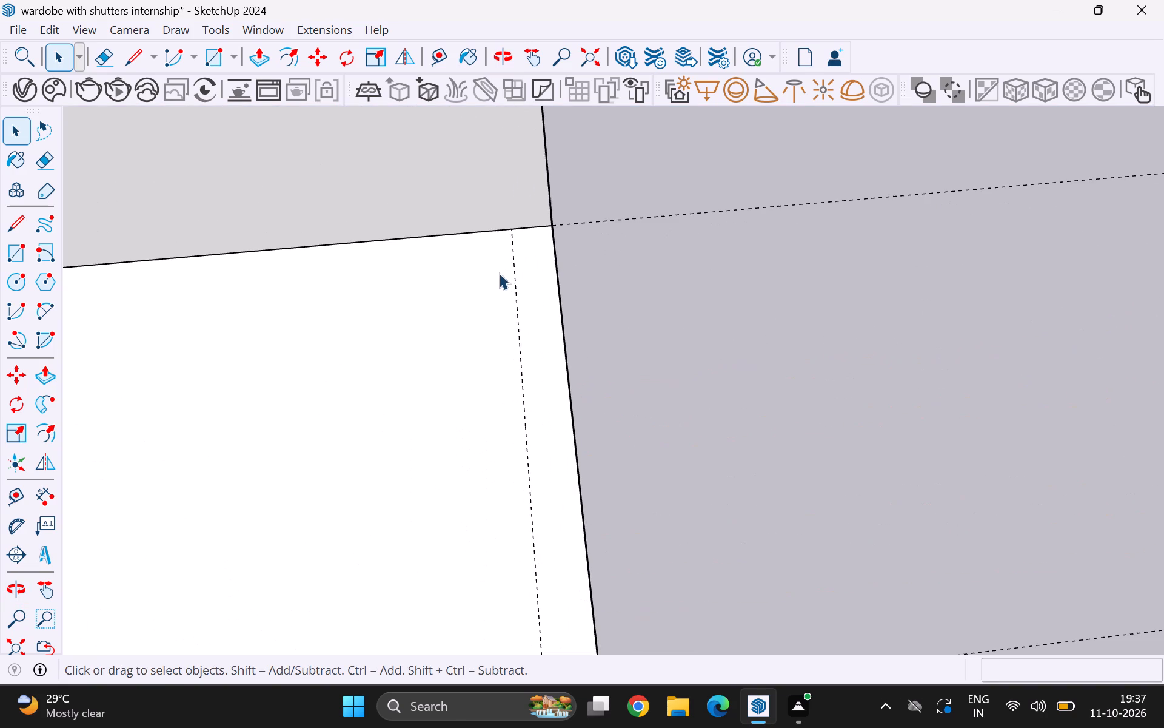
pyautogui.press('r')
pyautogui.click(513, 230)
pyautogui.scroll(-5, 556, 212)
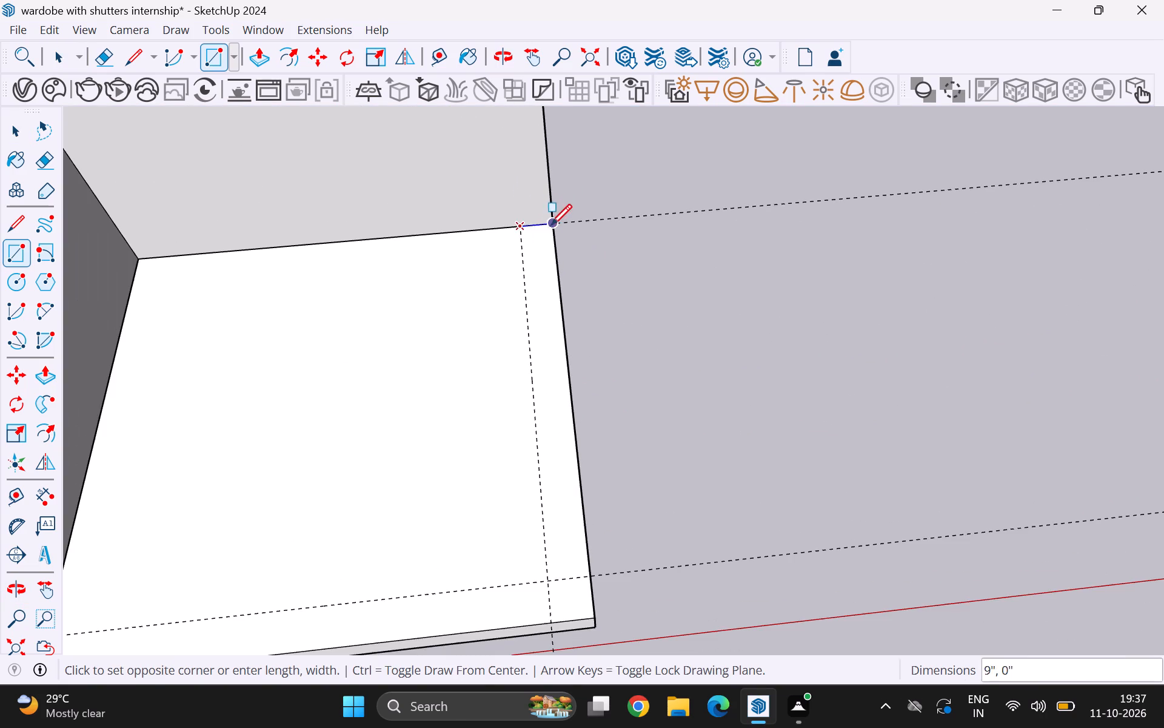
pyautogui.scroll(-4, 544, 270)
pyautogui.scroll(5, 566, 482)
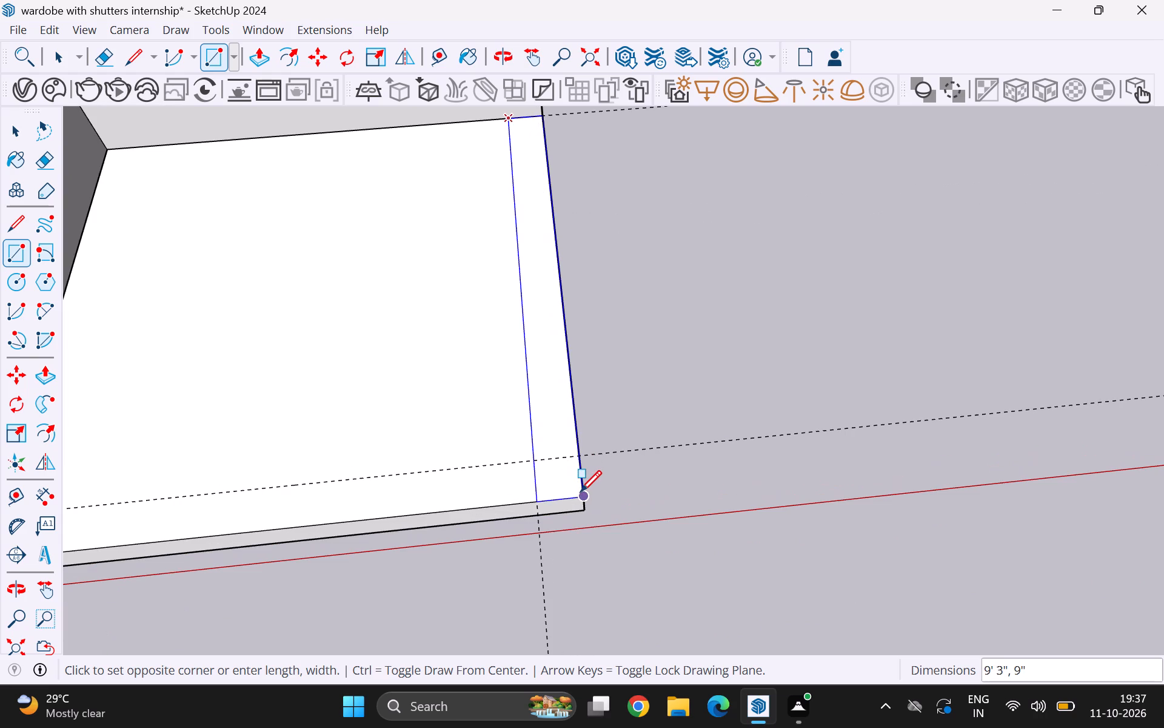
pyautogui.click(580, 493)
pyautogui.press('space')
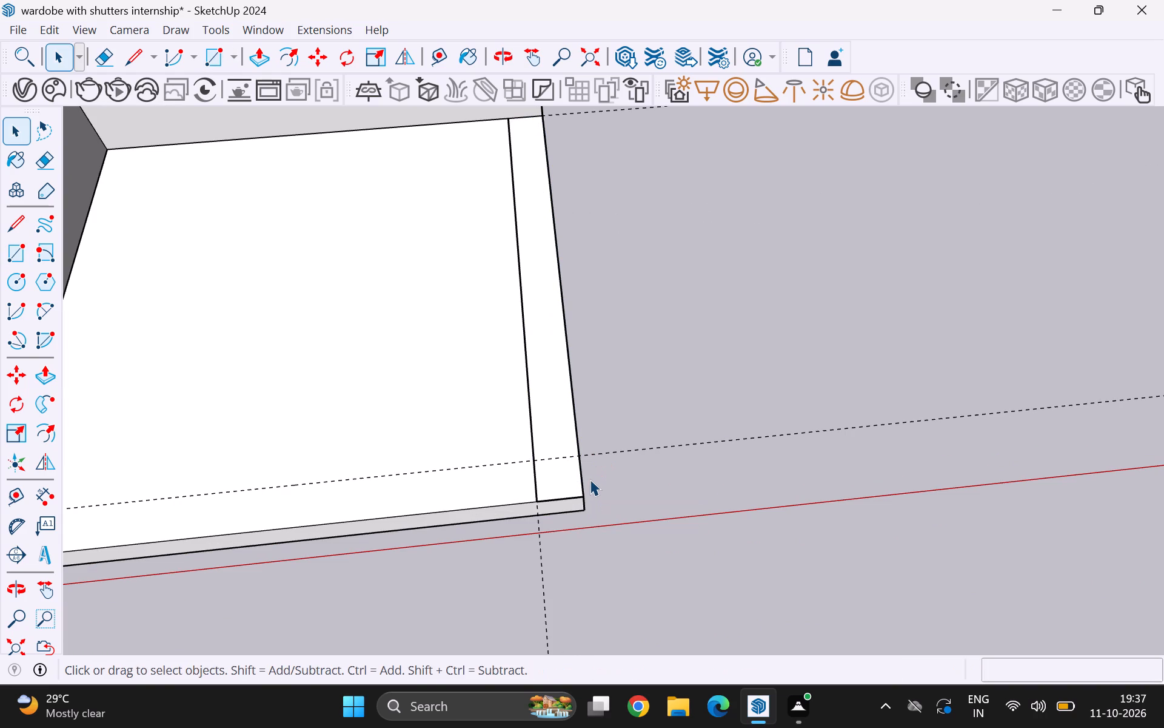
# Push/Pull the new side strip up by the same 10' as the L-shaped wall.
pyautogui.press('p')
pyautogui.doubleClick(551, 429)
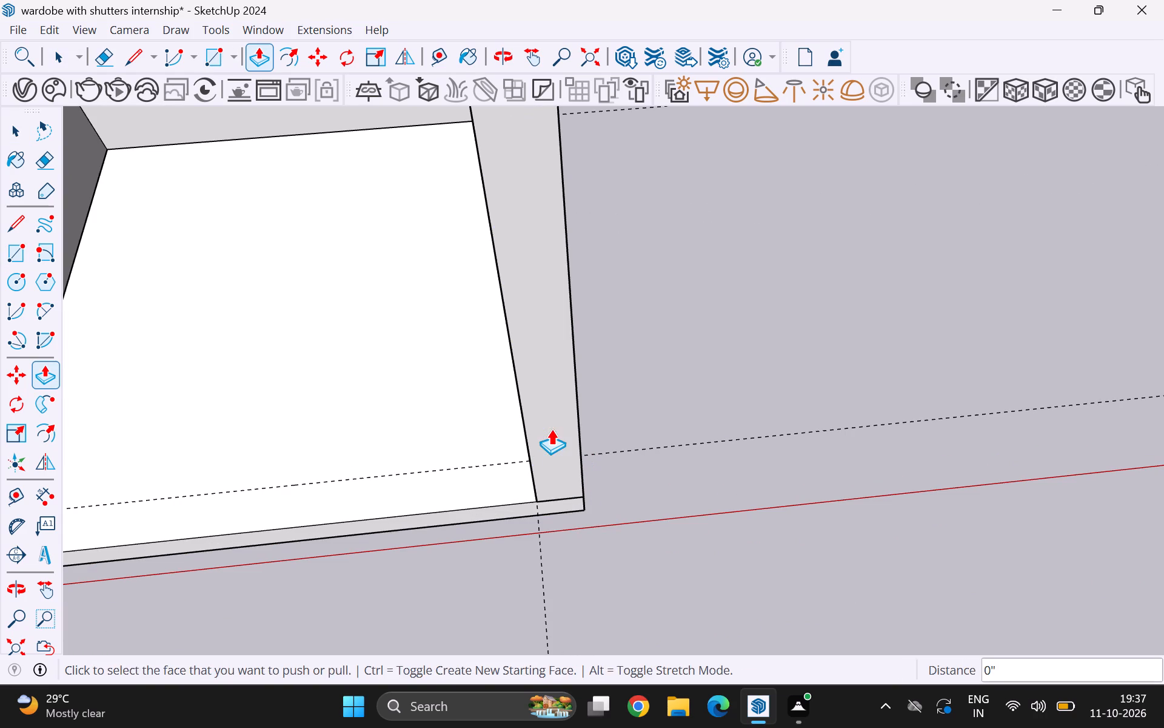
pyautogui.press('space')
# Make the second side wall a separate group.
pyautogui.scroll(-6, 564, 419)
pyautogui.moveTo(529, 494); pyautogui.dragTo(549, 340, button='middle')
pyautogui.tripleClick(552, 337)
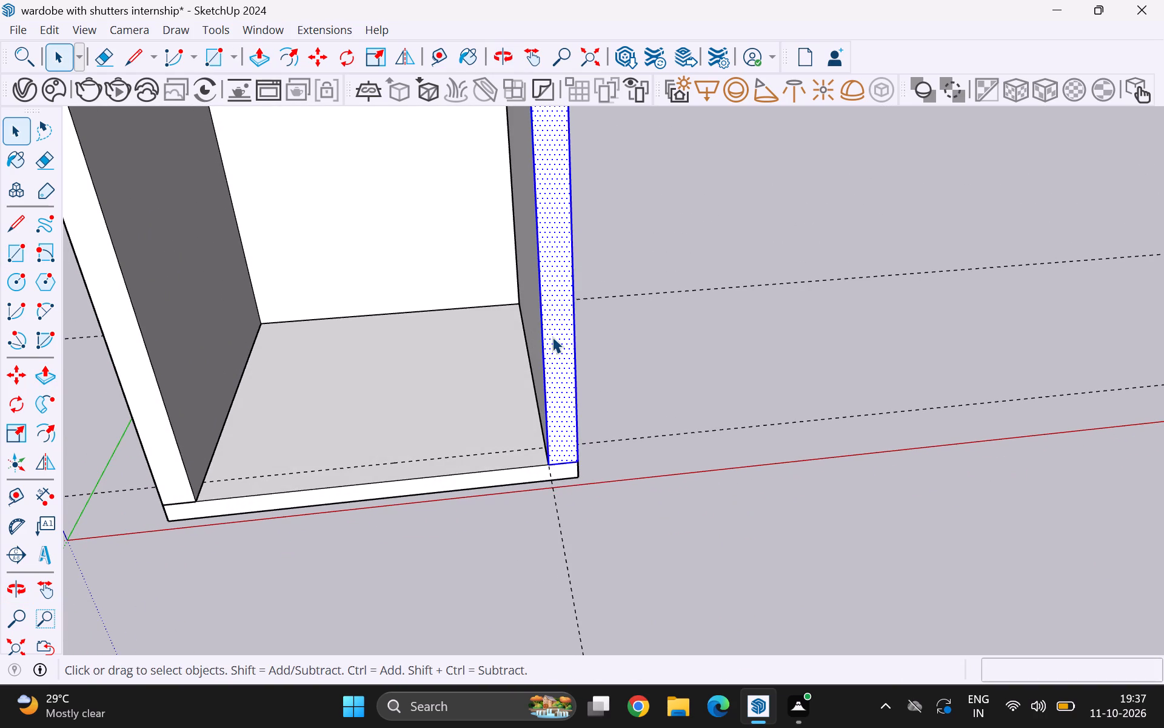
pyautogui.tripleClick(552, 337)
pyautogui.click(552, 337)
pyautogui.rightClick(554, 335)
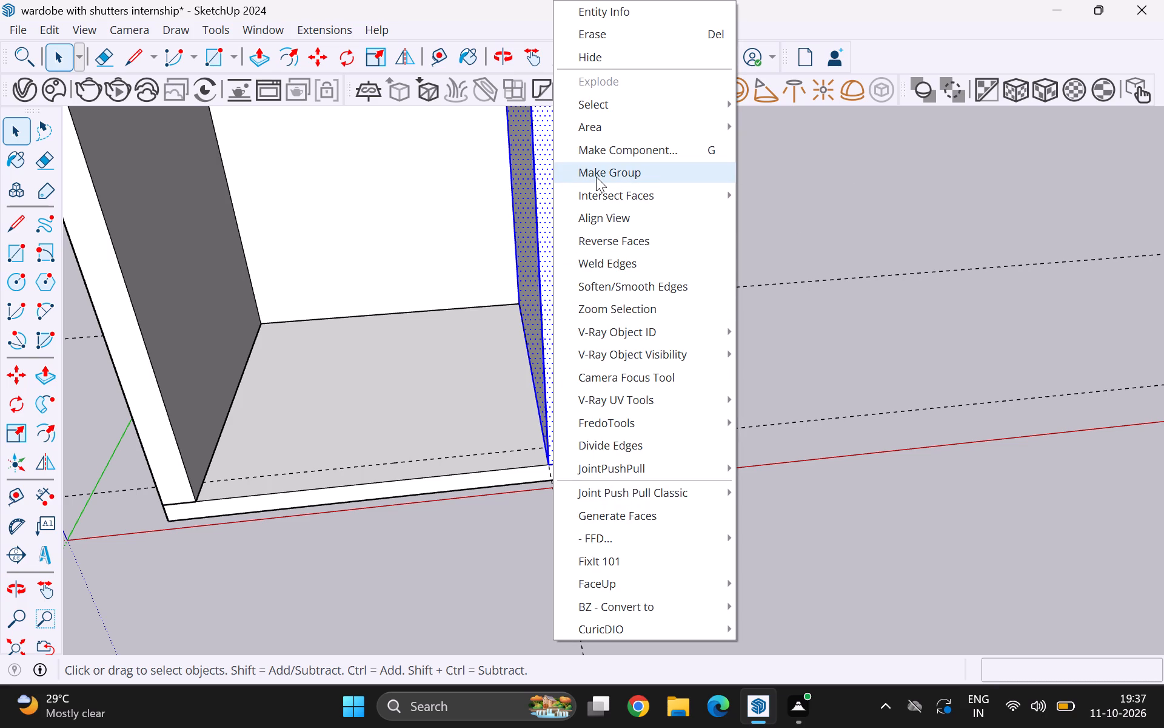
pyautogui.click(596, 177)
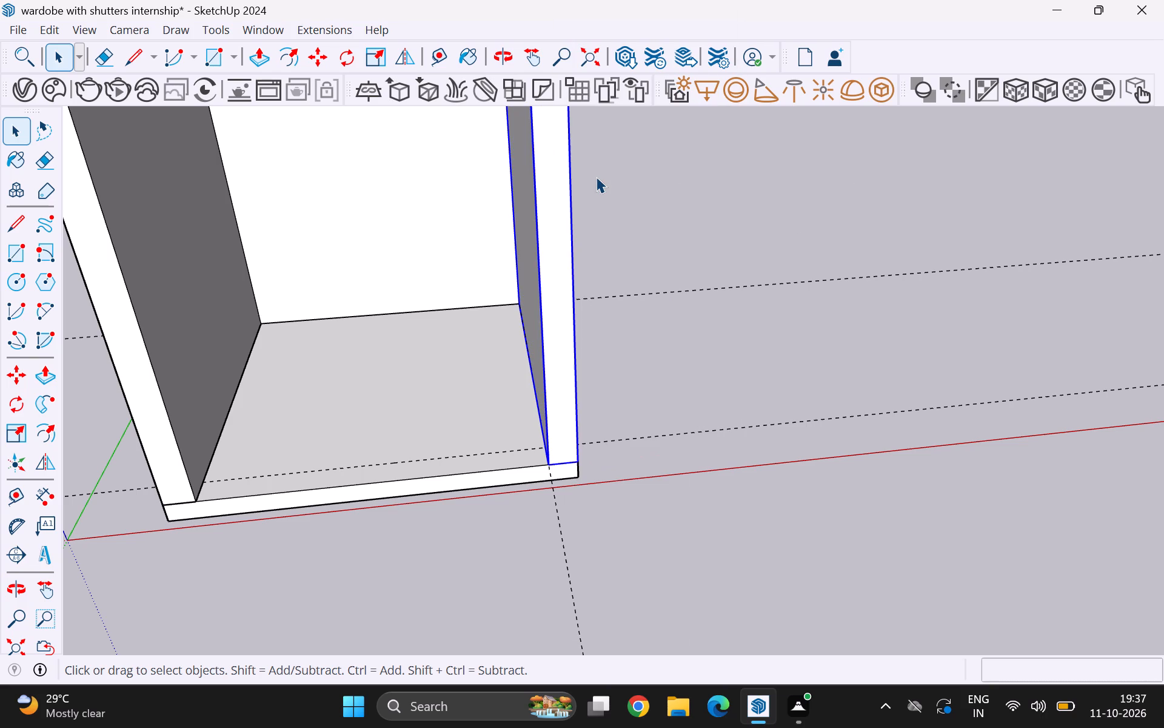
pyautogui.click(623, 235)
# Draw an 8'6" by 9" rectangle along the slab's front edge, between the two side walls and up to the guide.
pyautogui.scroll(-5, 613, 255)
pyautogui.scroll(-3, 580, 346)
pyautogui.moveTo(480, 398); pyautogui.dragTo(457, 458, button='middle')
pyautogui.scroll(1, 480, 398)
pyautogui.scroll(10, 419, 391)
pyautogui.moveTo(435, 385); pyautogui.dragTo(432, 397, button='middle')
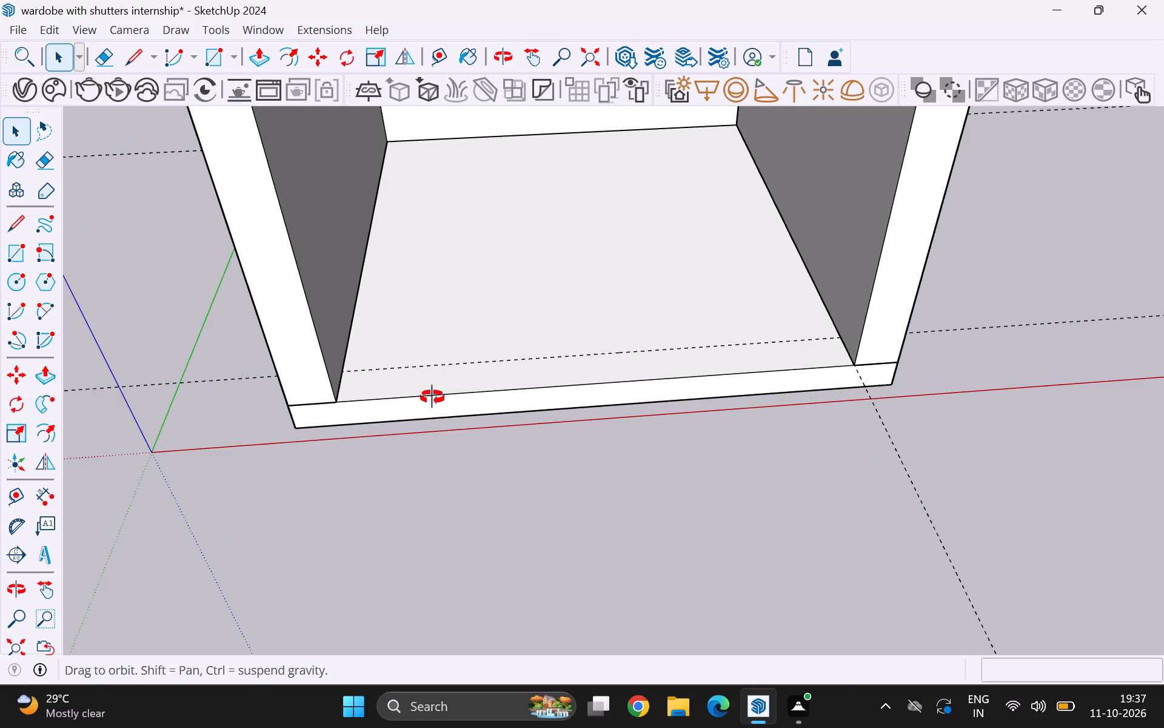
pyautogui.moveTo(432, 397); pyautogui.dragTo(407, 459, button='middle')
pyautogui.scroll(5, 345, 392)
pyautogui.press('r')
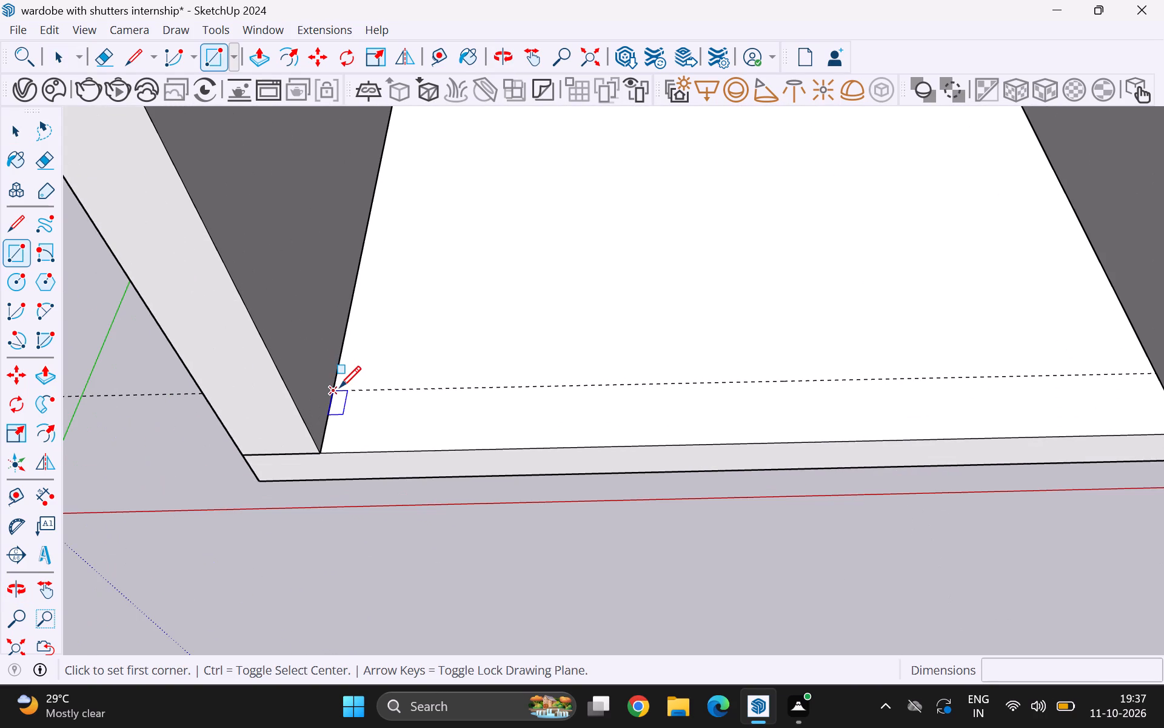
pyautogui.click(339, 387)
pyautogui.scroll(-10, 228, 358)
pyautogui.scroll(10, 574, 397)
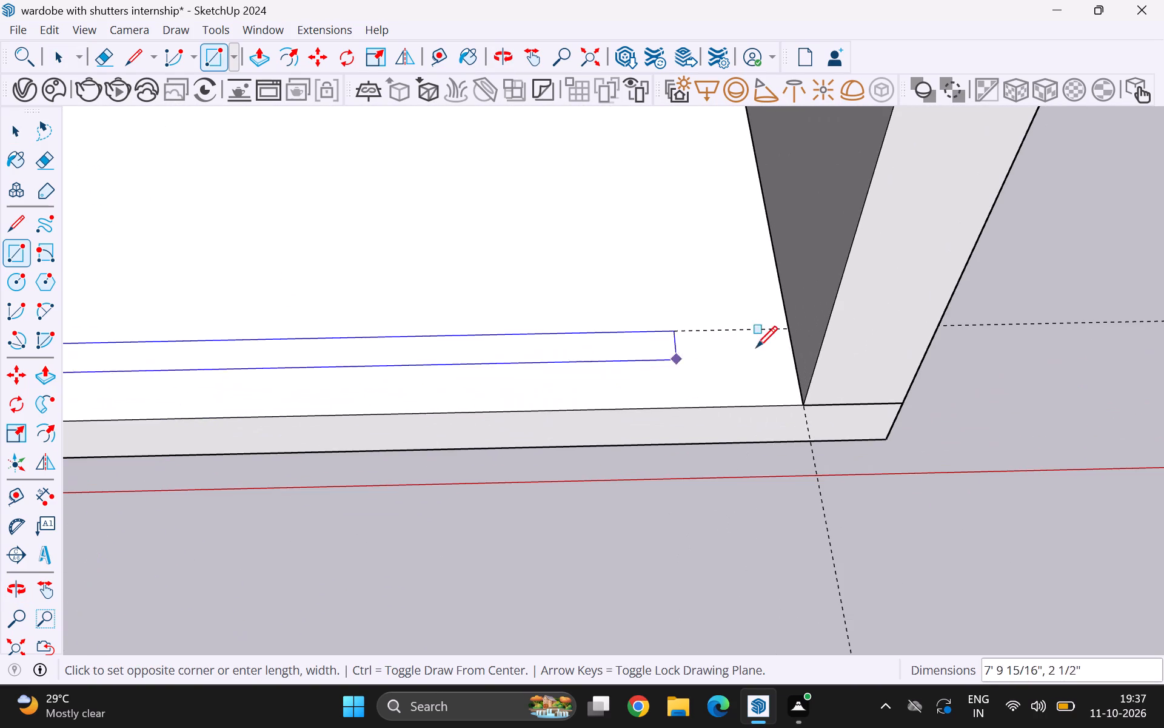
pyautogui.click(804, 405)
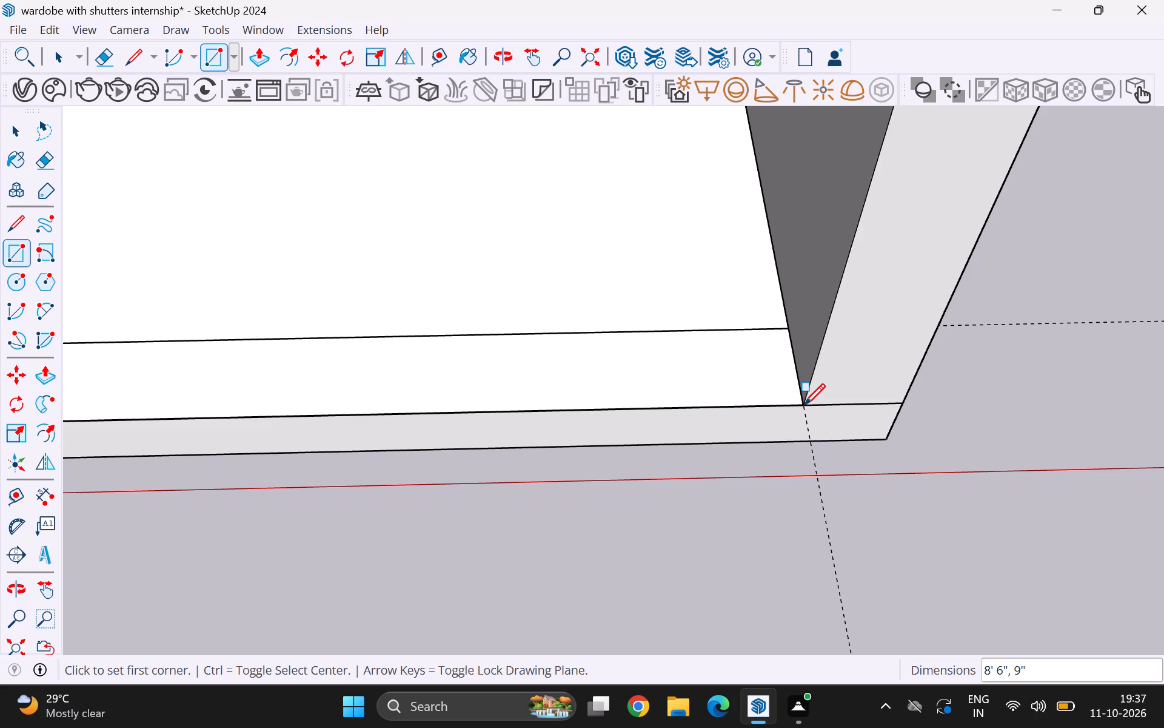
# Push/Pull the front strip up by the same 10' as the other walls.
pyautogui.press('p')
pyautogui.doubleClick(734, 376)
pyautogui.press('space')
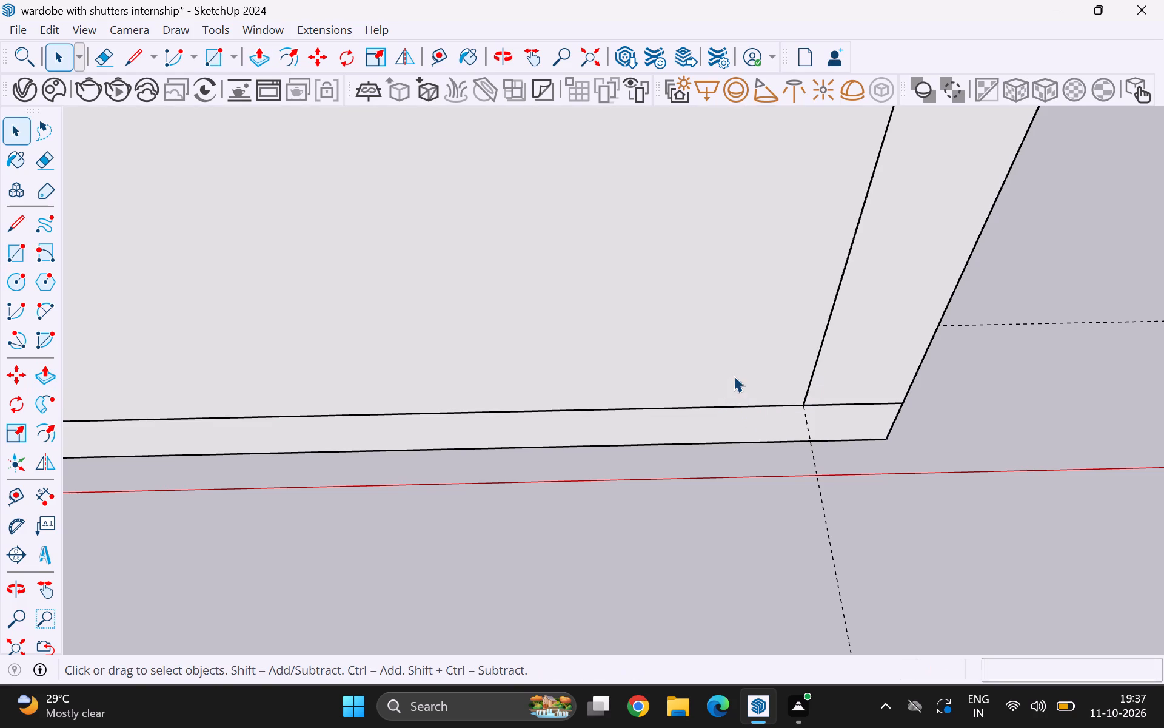
# Make the front wall a separate group.
pyautogui.tripleClick(653, 351)
pyautogui.tripleClick(653, 351)
pyautogui.click(653, 351)
pyautogui.rightClick(652, 351)
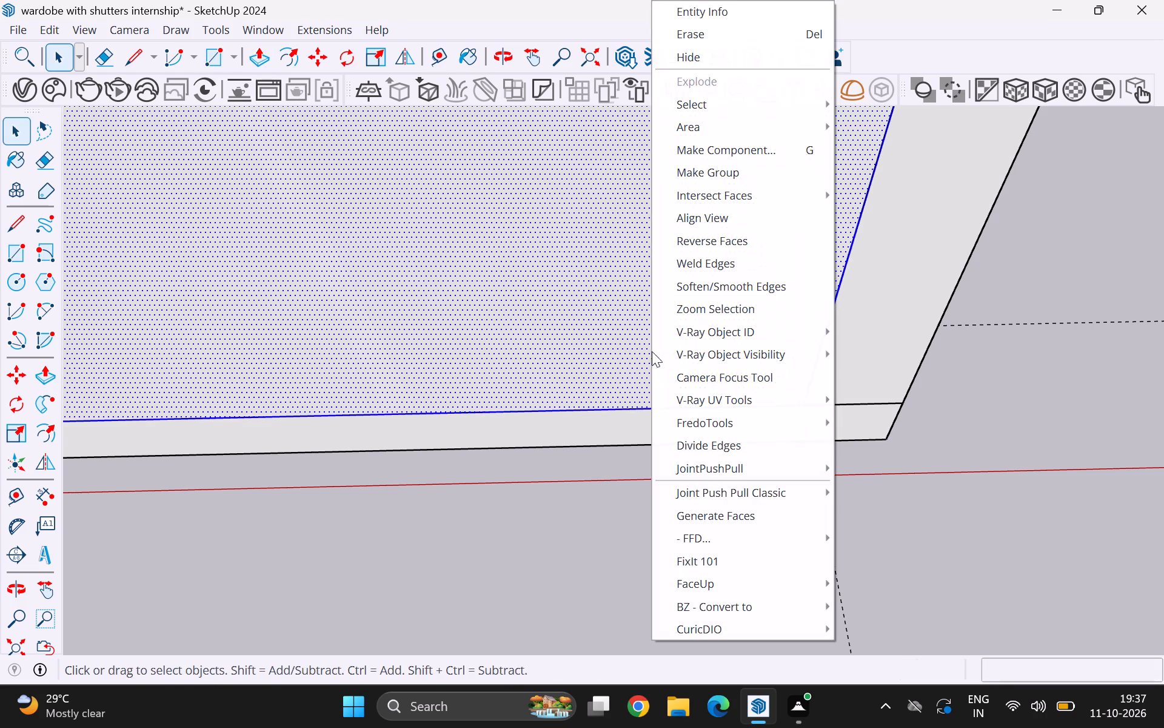
pyautogui.click(700, 175)
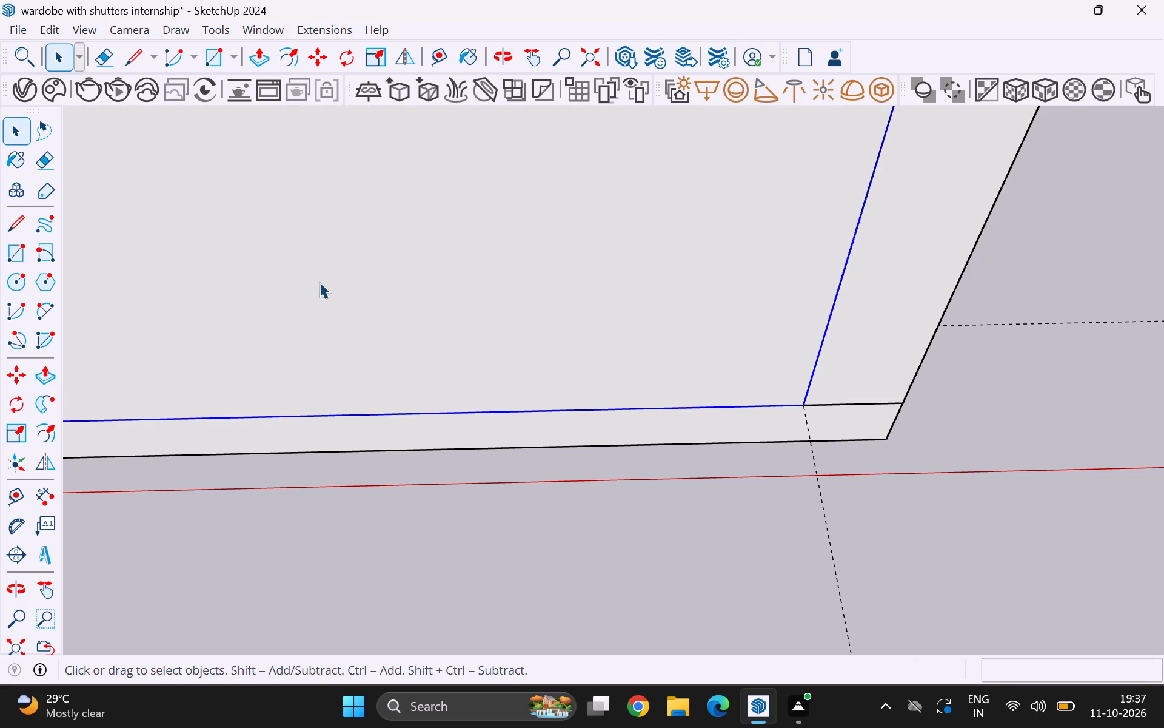
pyautogui.press('space')
pyautogui.scroll(-12, 310, 295)
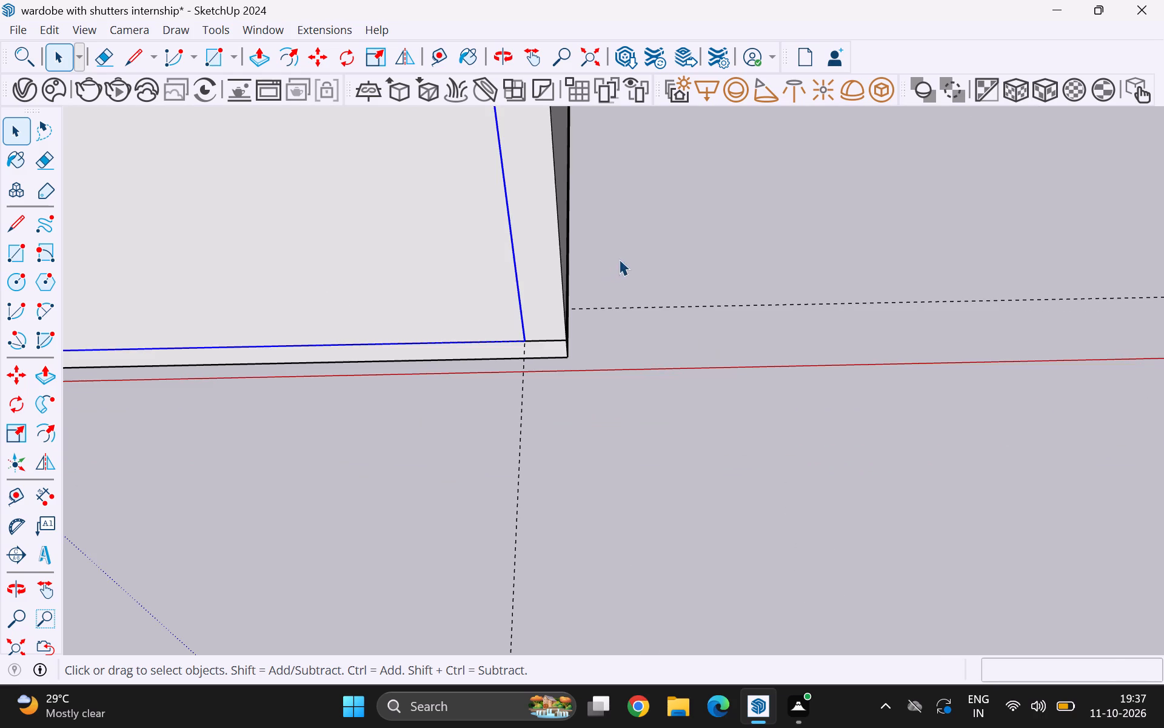
pyautogui.click(619, 259)
# Copy the floor slab 10'6" straight up onto the top of the walls to form the ceiling.
pyautogui.scroll(-5, 544, 243)
pyautogui.scroll(-9, 482, 278)
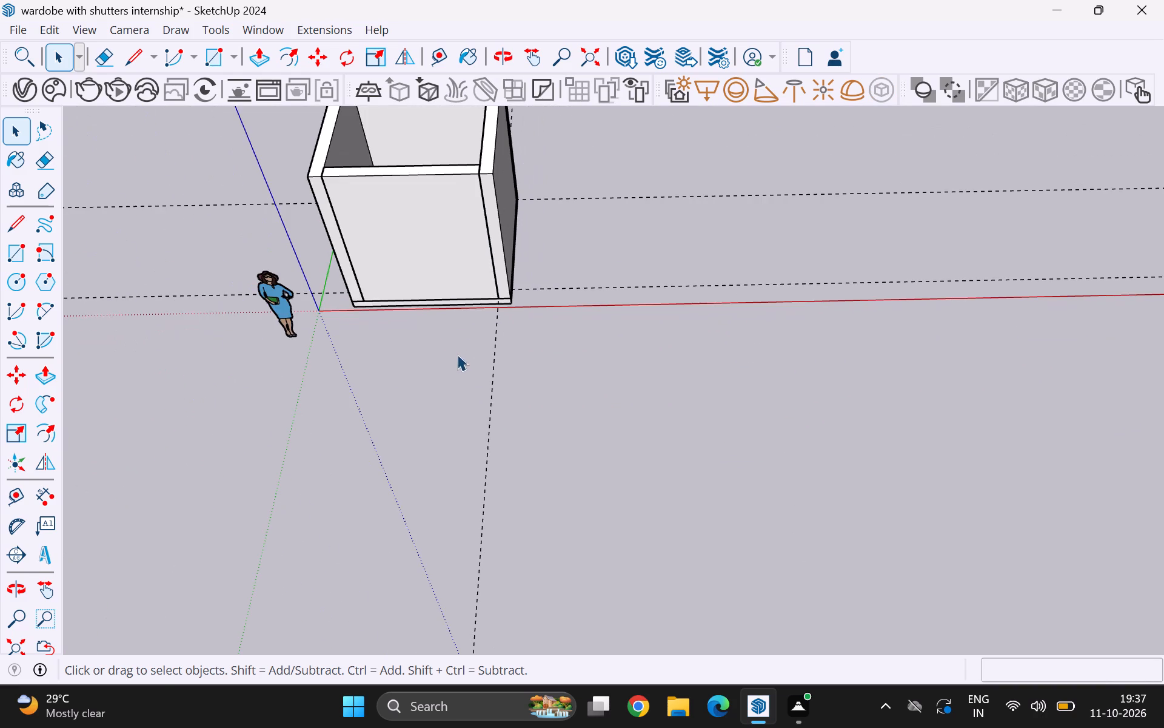
pyautogui.moveTo(457, 343); pyautogui.dragTo(477, 186, button='middle')
pyautogui.scroll(9, 515, 315)
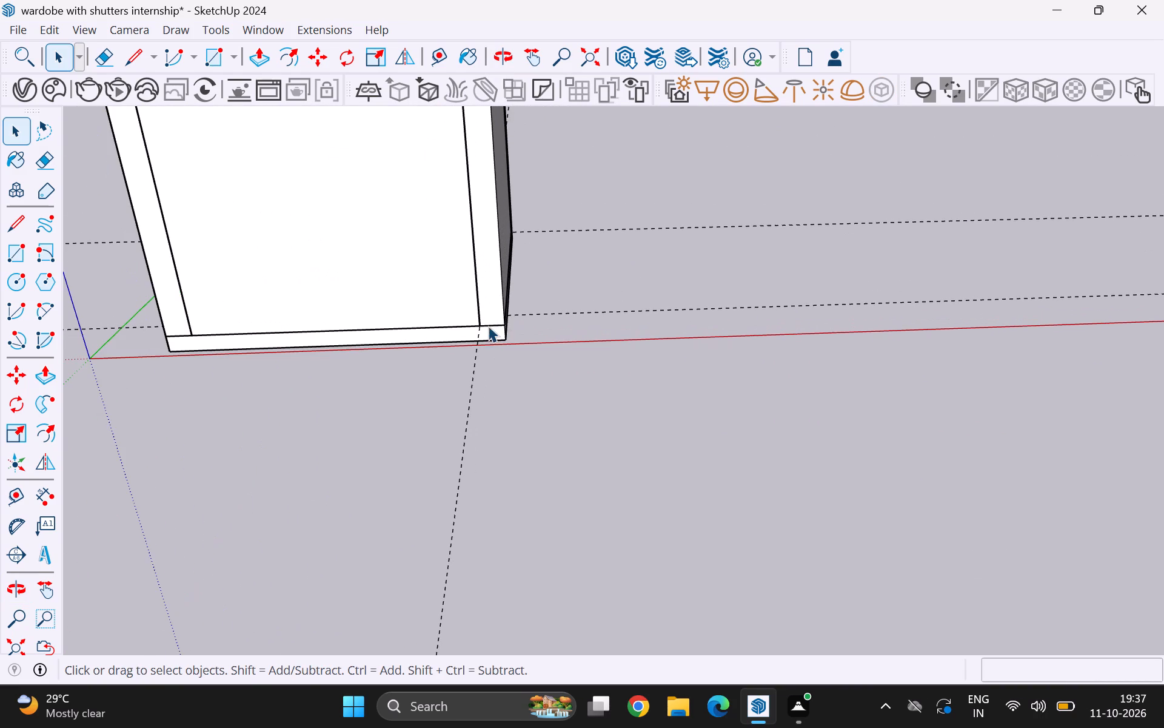
pyautogui.click(489, 327)
pyautogui.scroll(5, 514, 327)
pyautogui.click(467, 339)
pyautogui.scroll(6, 489, 335)
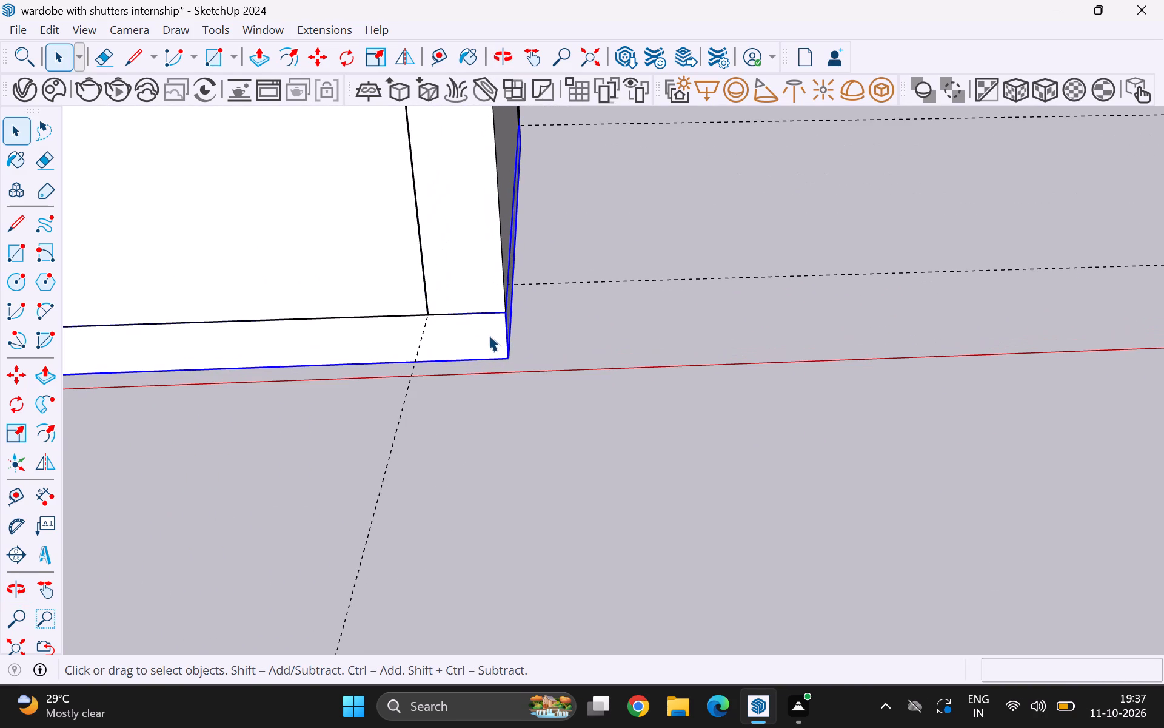
pyautogui.press('m')
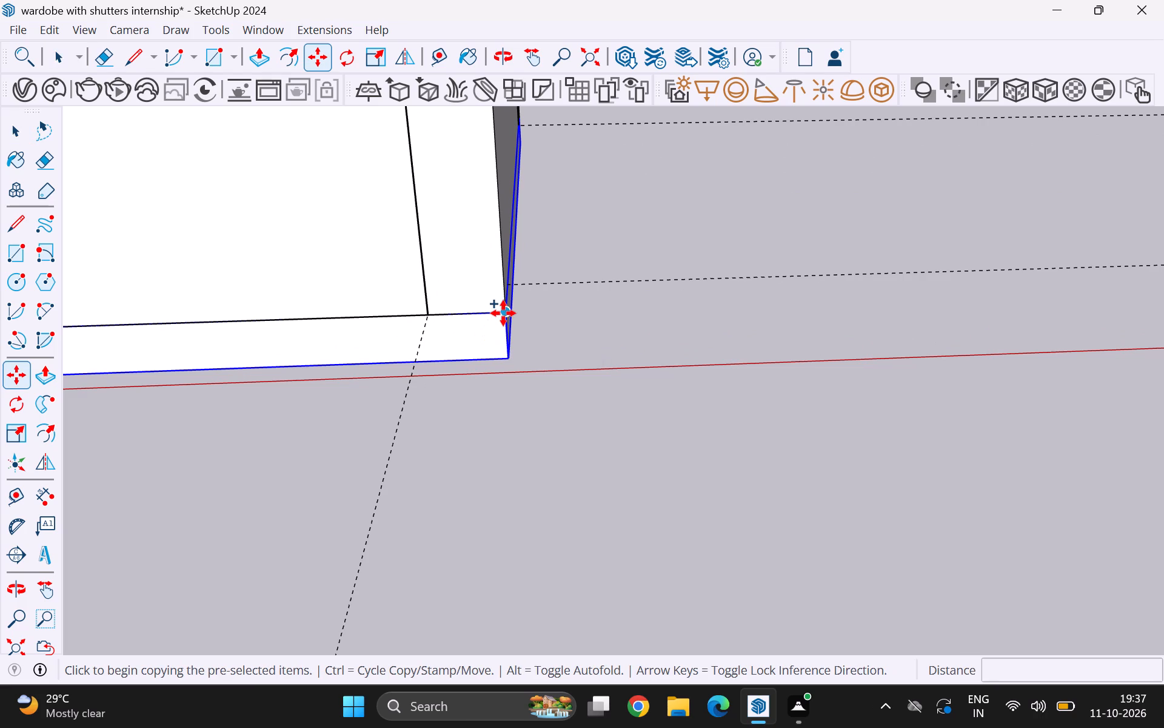
pyautogui.click(510, 362)
pyautogui.scroll(-4, 605, 394)
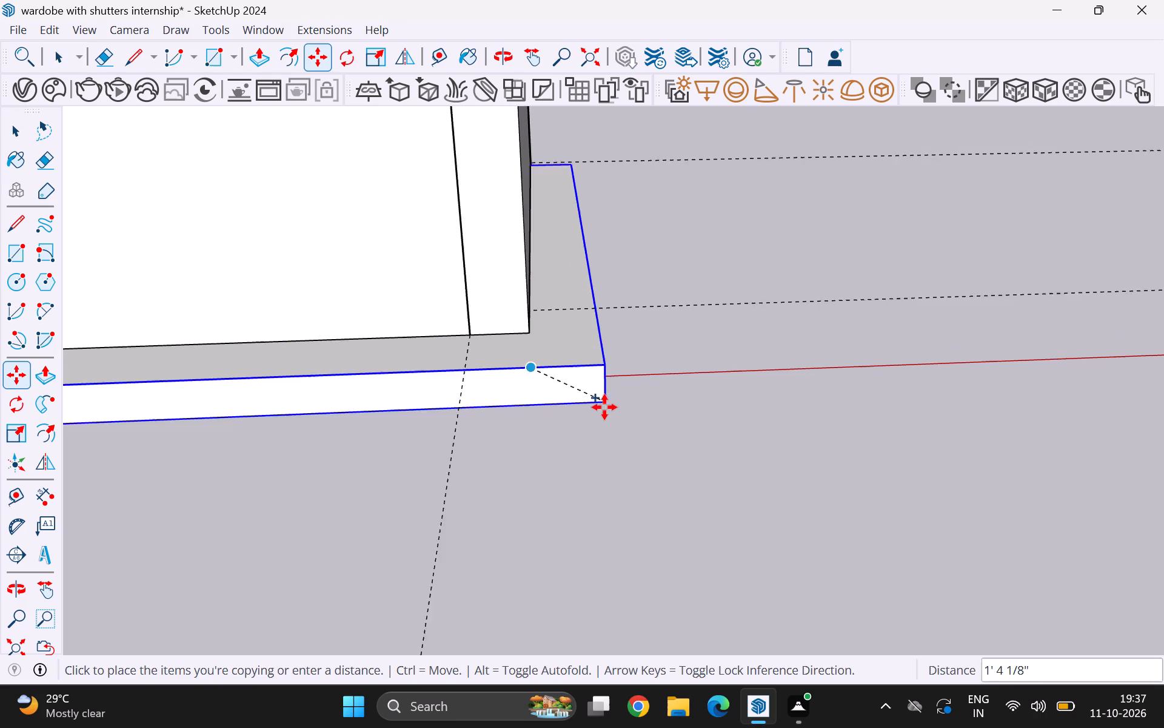
pyautogui.scroll(-16, 604, 407)
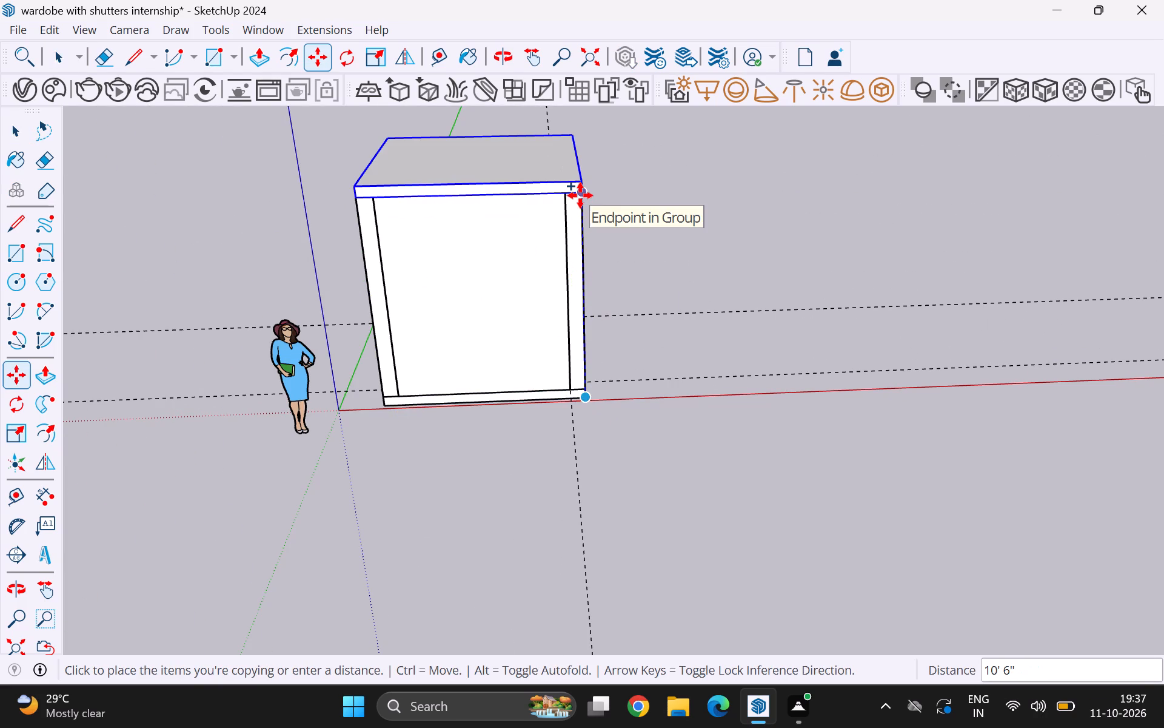
pyautogui.click(580, 195)
pyautogui.press('space')
pyautogui.click(629, 215)
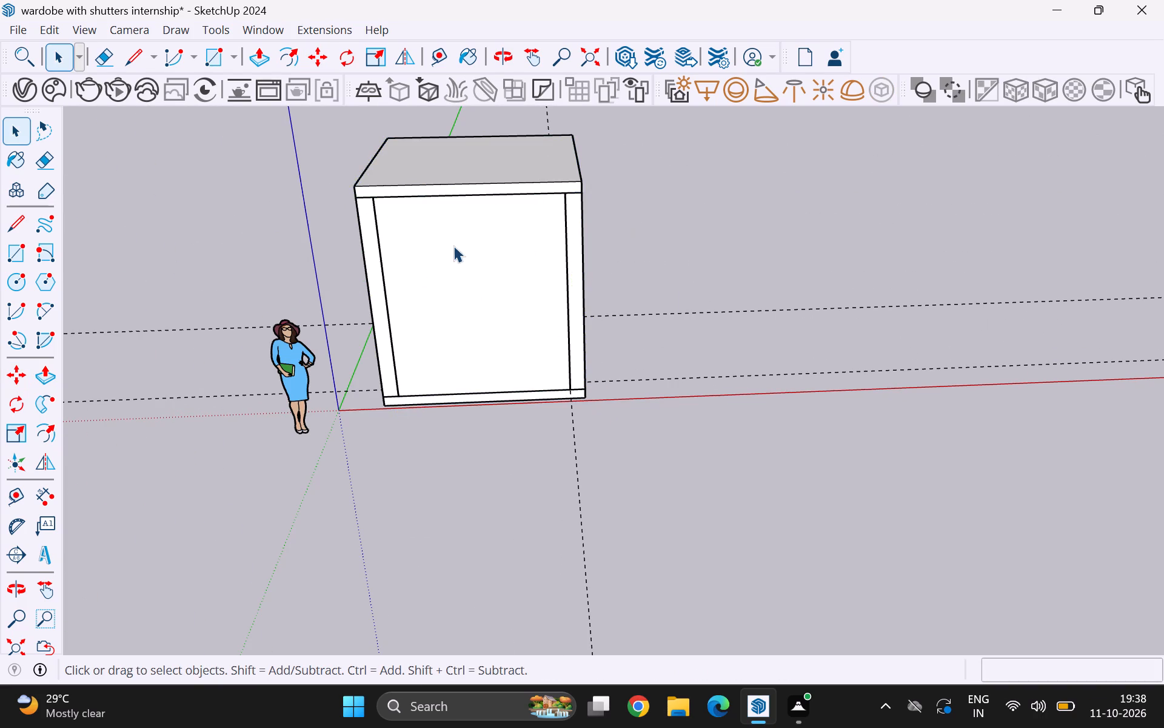
# Start the Tag tool for applying tags to entities in the model.
pyautogui.scroll(-3, 449, 253)
pyautogui.moveTo(489, 362); pyautogui.dragTo(496, 262, button='middle')
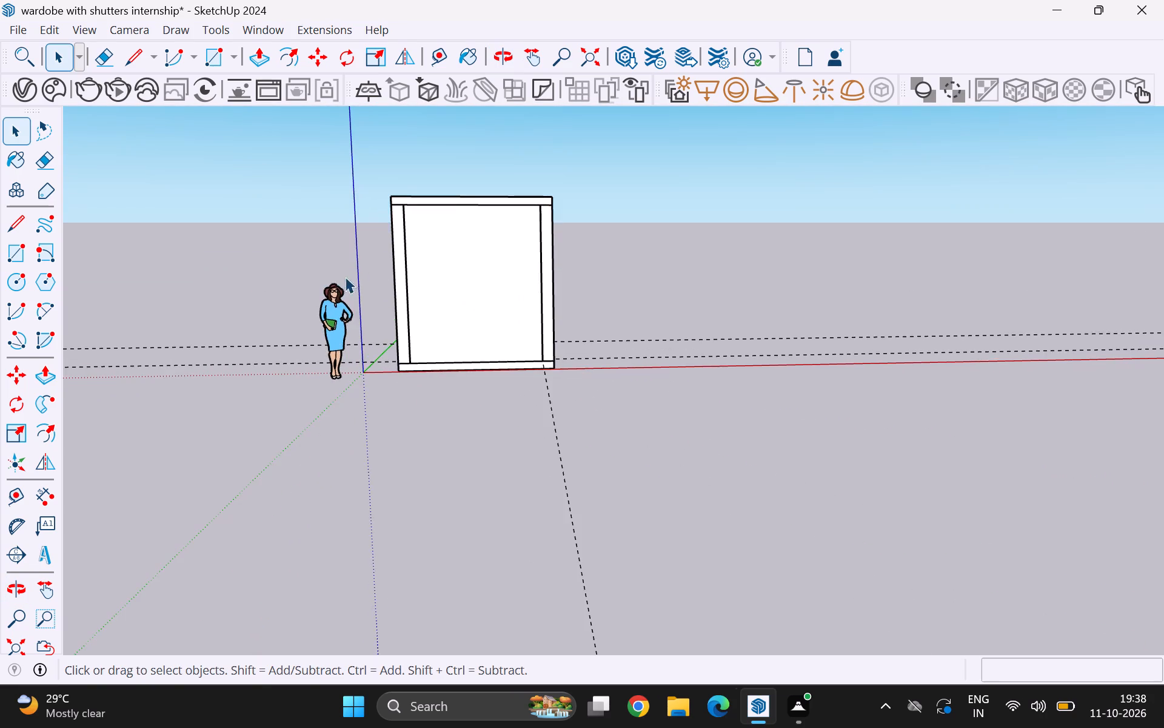
pyautogui.scroll(-9, 343, 281)
pyautogui.scroll(1, 357, 297)
pyautogui.moveTo(360, 312); pyautogui.dragTo(385, 364, button='middle')
pyautogui.scroll(4, 462, 249)
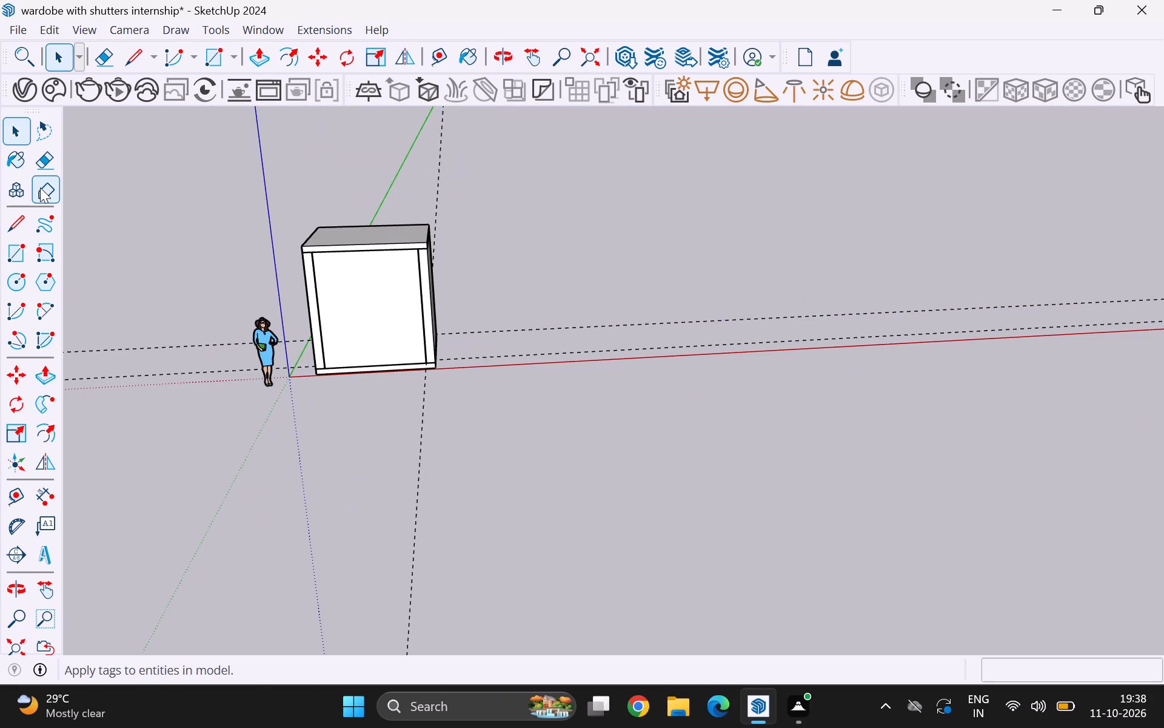
pyautogui.click(40, 187)
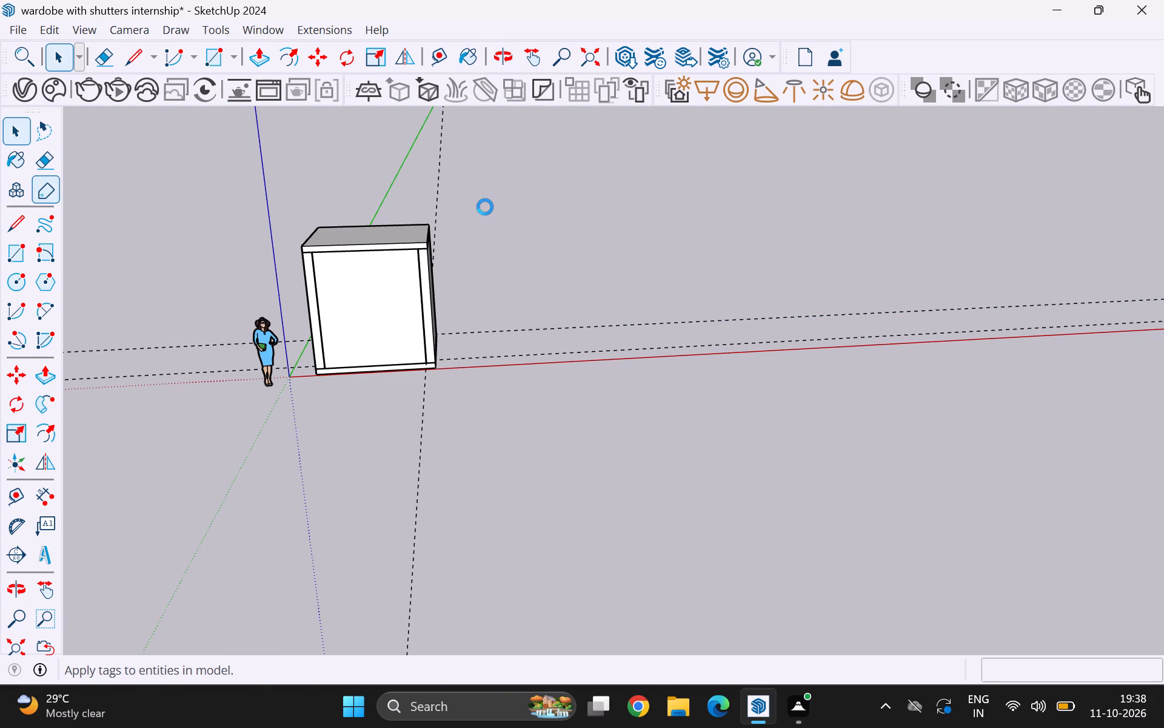
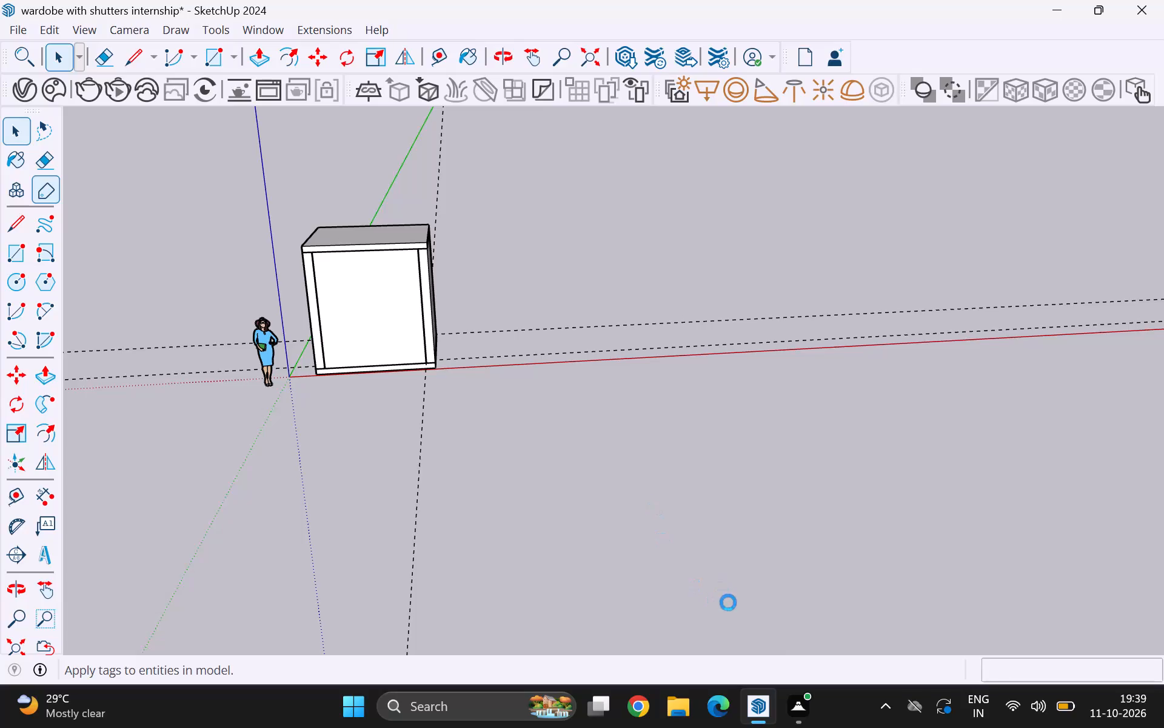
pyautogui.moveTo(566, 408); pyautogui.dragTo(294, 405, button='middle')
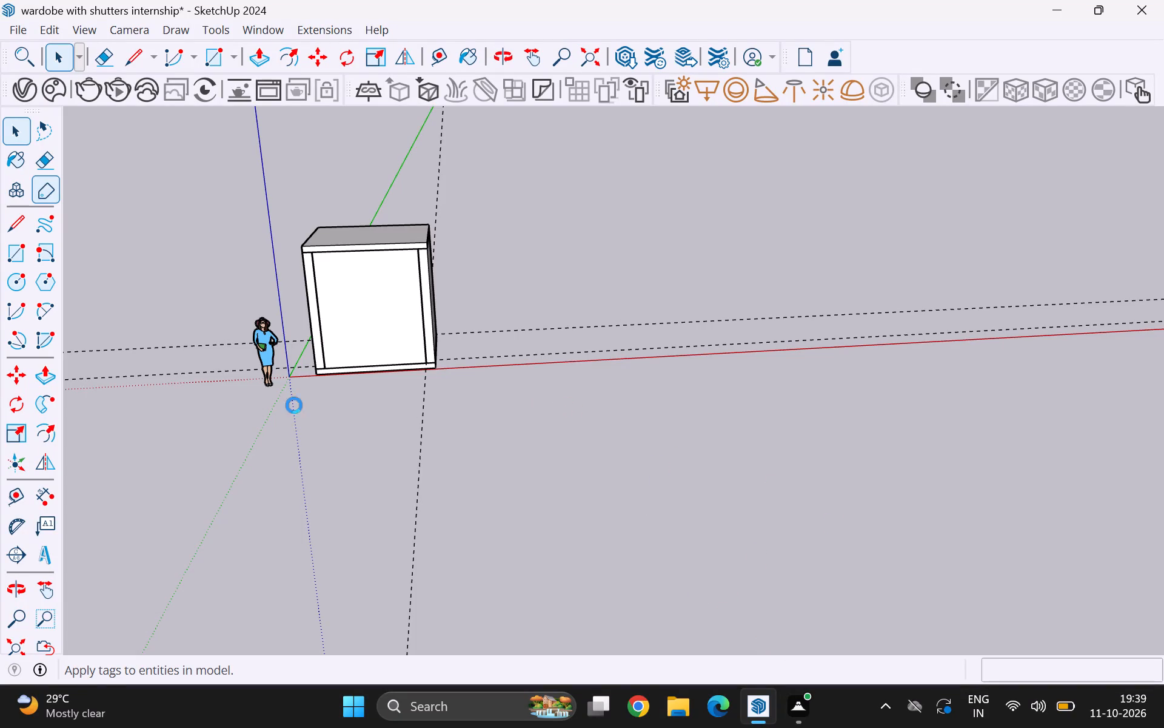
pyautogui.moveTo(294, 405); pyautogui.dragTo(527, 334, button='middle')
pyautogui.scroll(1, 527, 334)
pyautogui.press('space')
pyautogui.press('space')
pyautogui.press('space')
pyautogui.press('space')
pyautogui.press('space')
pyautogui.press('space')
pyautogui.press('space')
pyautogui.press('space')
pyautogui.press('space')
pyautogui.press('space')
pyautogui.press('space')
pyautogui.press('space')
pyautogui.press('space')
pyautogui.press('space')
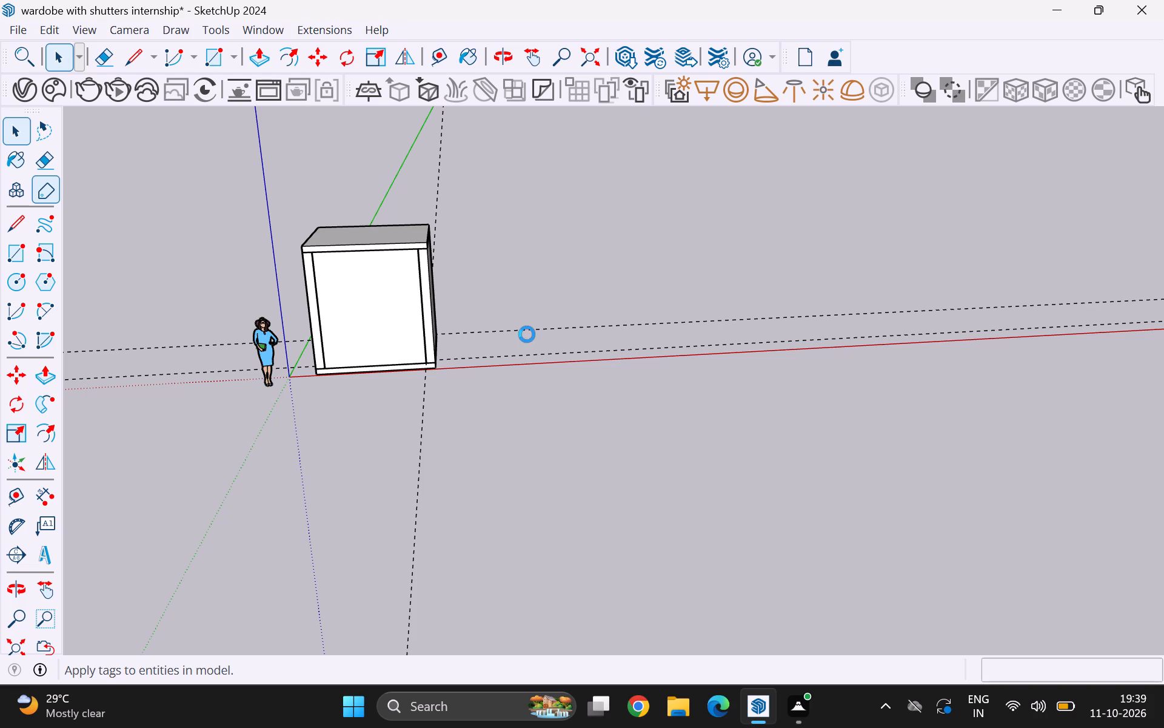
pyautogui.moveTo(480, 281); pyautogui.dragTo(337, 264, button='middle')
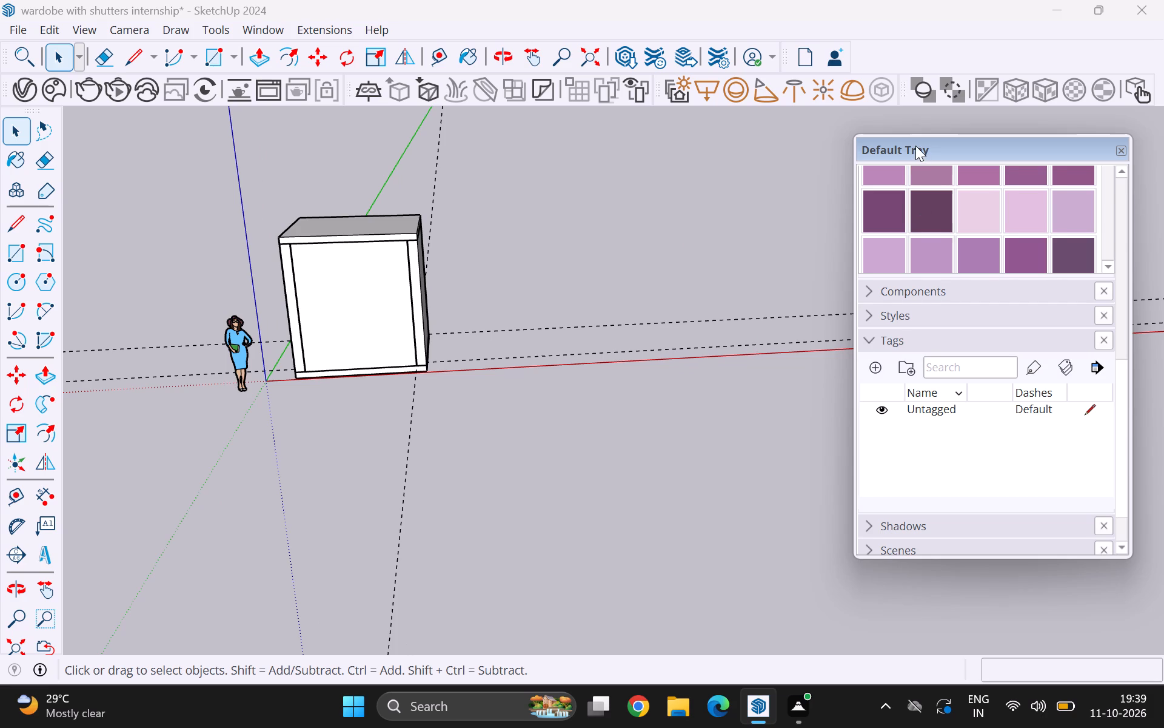
# Create two new tags named floor and roof.
pyautogui.moveTo(915, 146); pyautogui.dragTo(794, 143)
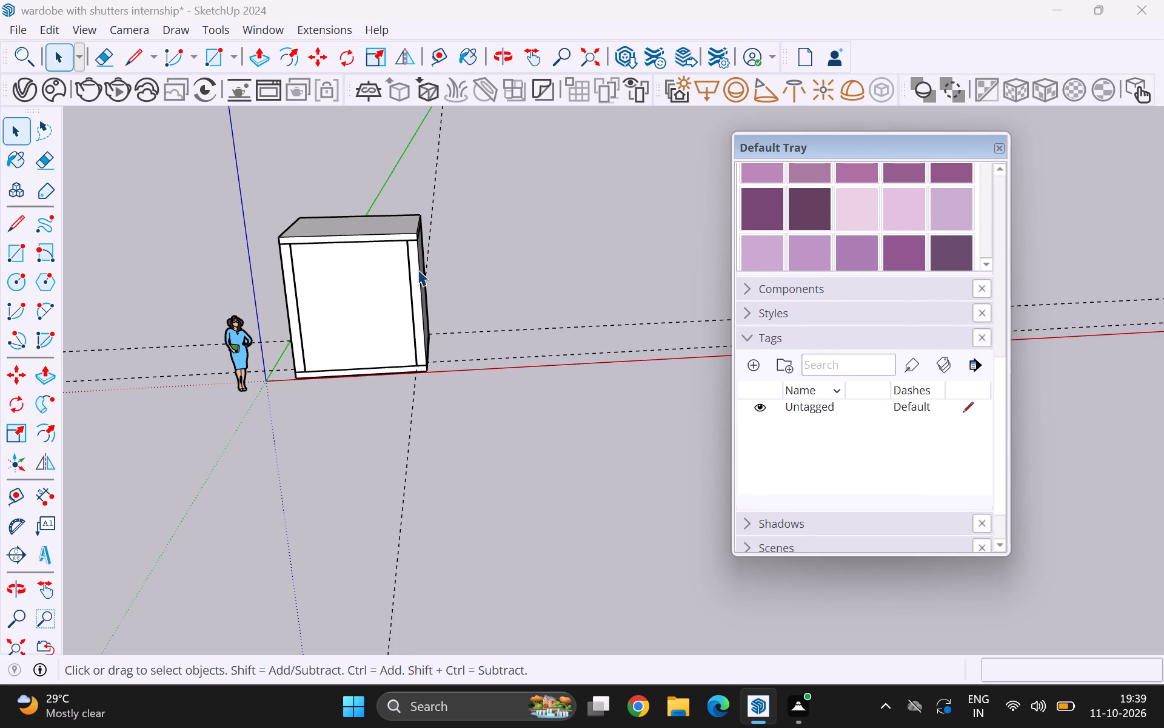
pyautogui.scroll(2, 418, 269)
pyautogui.click(754, 365)
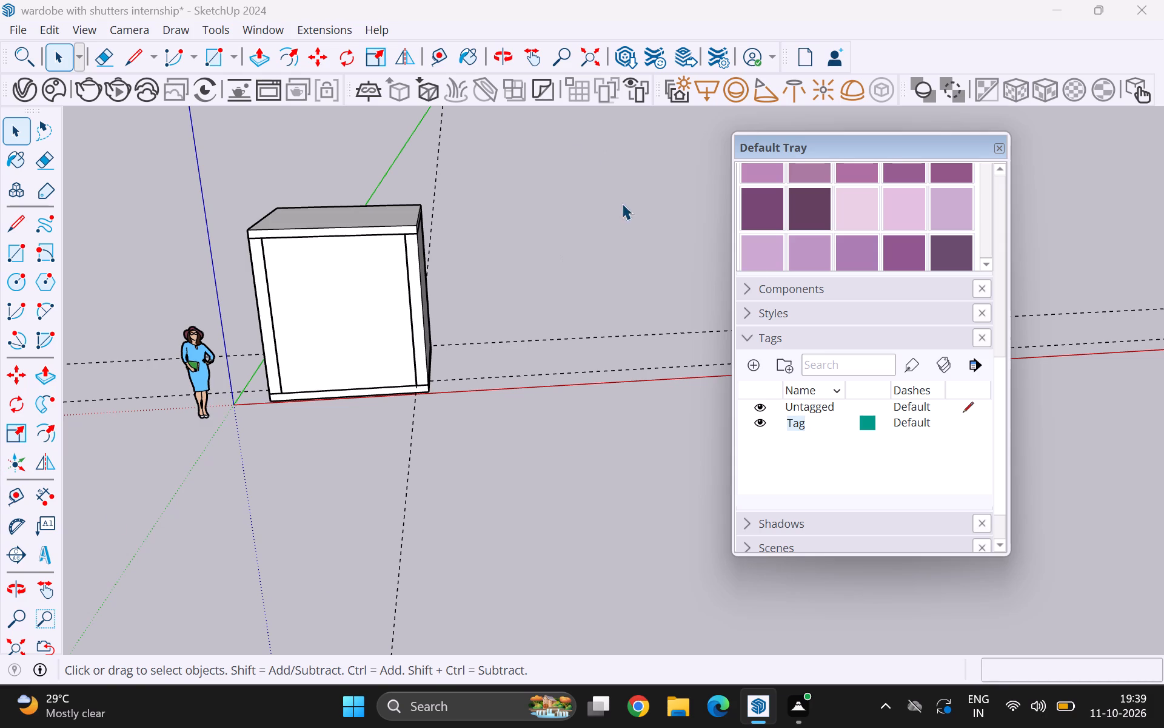
pyautogui.press('BackSpace')
pyautogui.write('floor')
pyautogui.press('Return')
pyautogui.click(752, 365)
pyautogui.press('BackSpace')
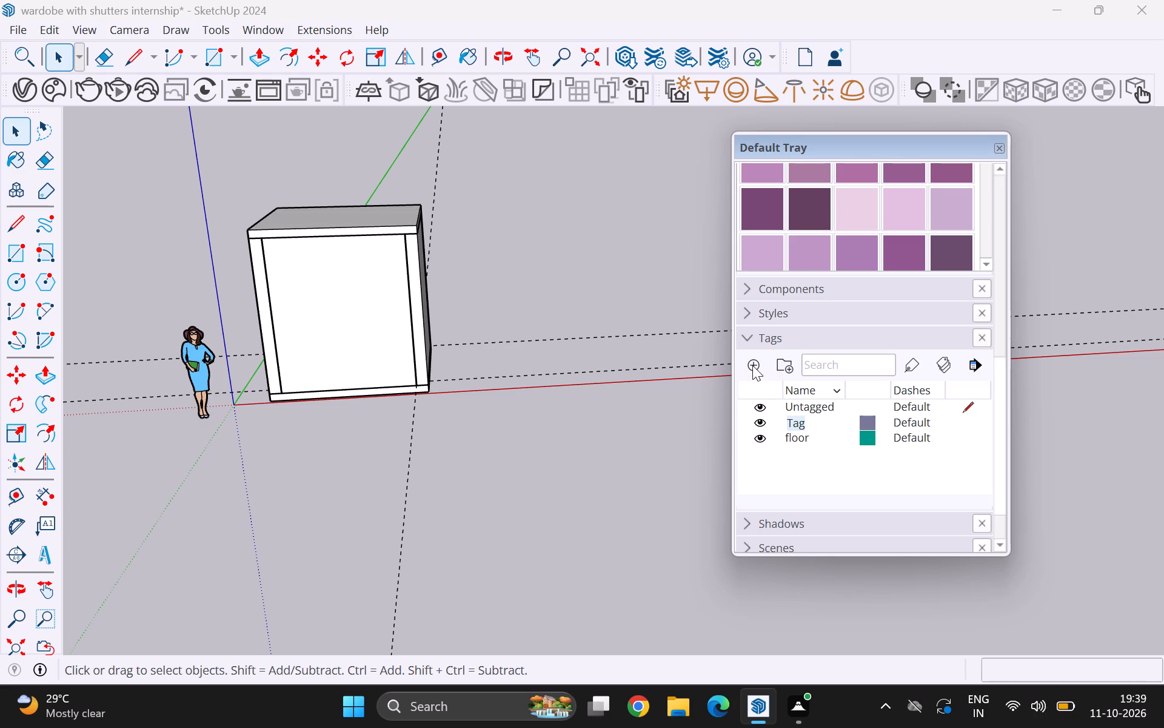
pyautogui.write('roof')
pyautogui.press('Return')
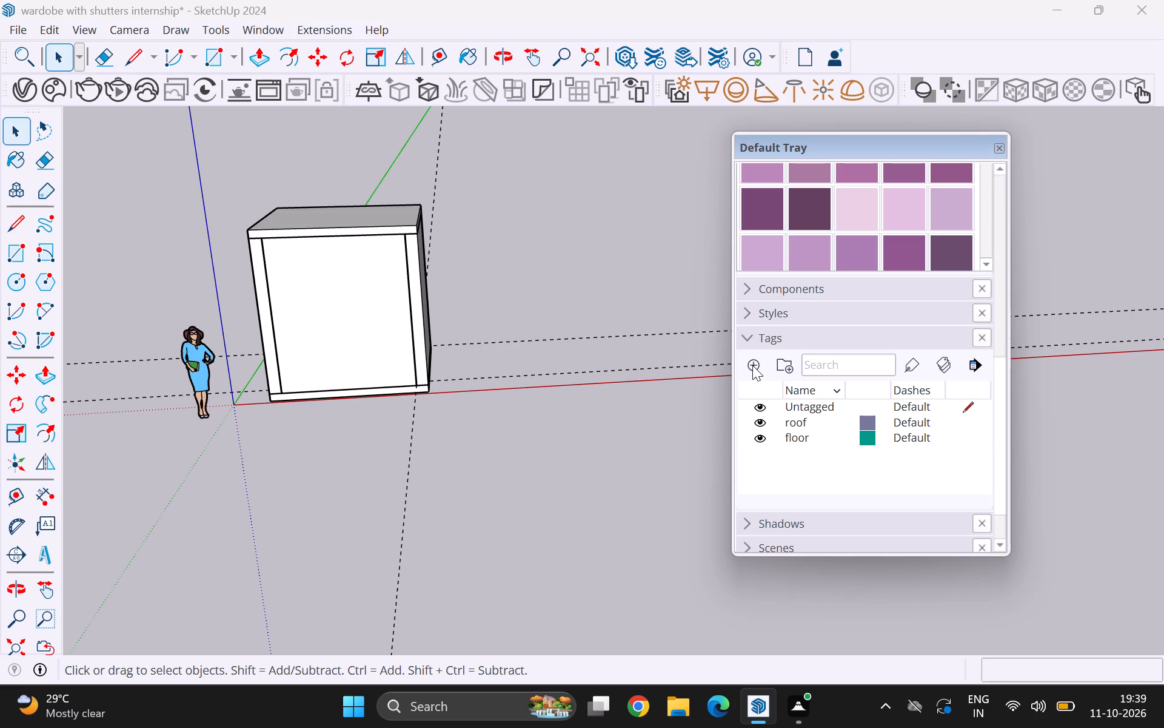
# Create three wall tags named wall 1 2, wall 3 and wall 4.
pyautogui.click(752, 365)
pyautogui.press('BackSpace')
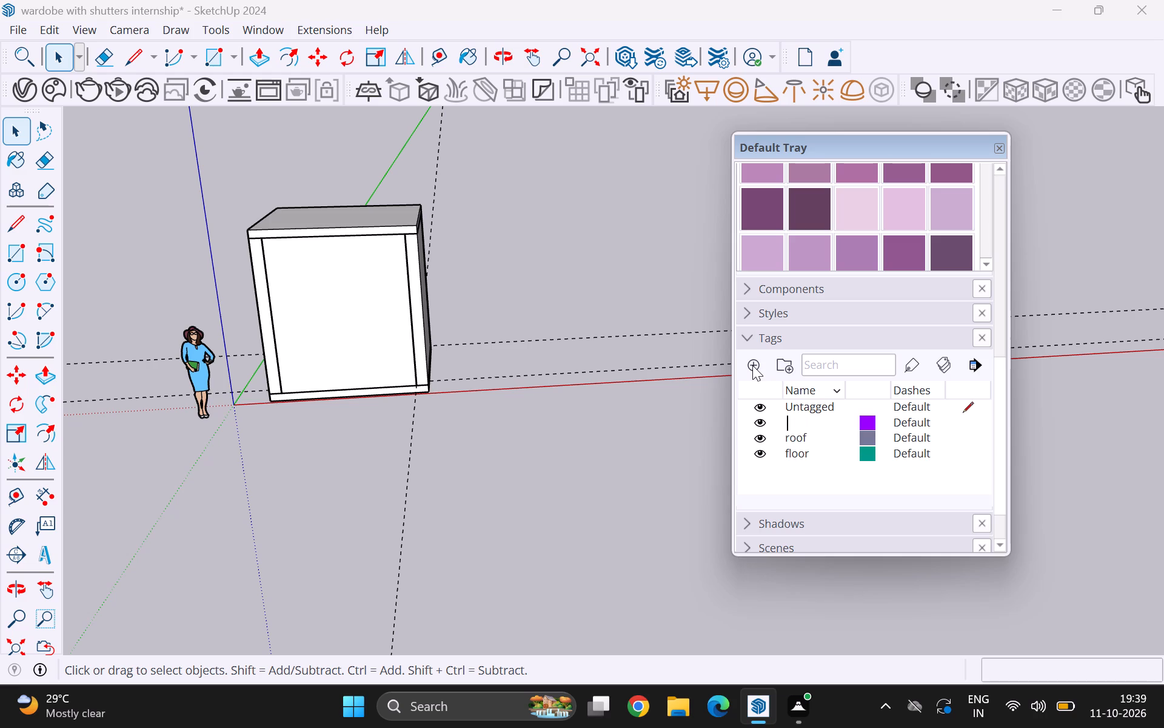
pyautogui.write('wall 1 2')
pyautogui.press('Return')
pyautogui.click(752, 365)
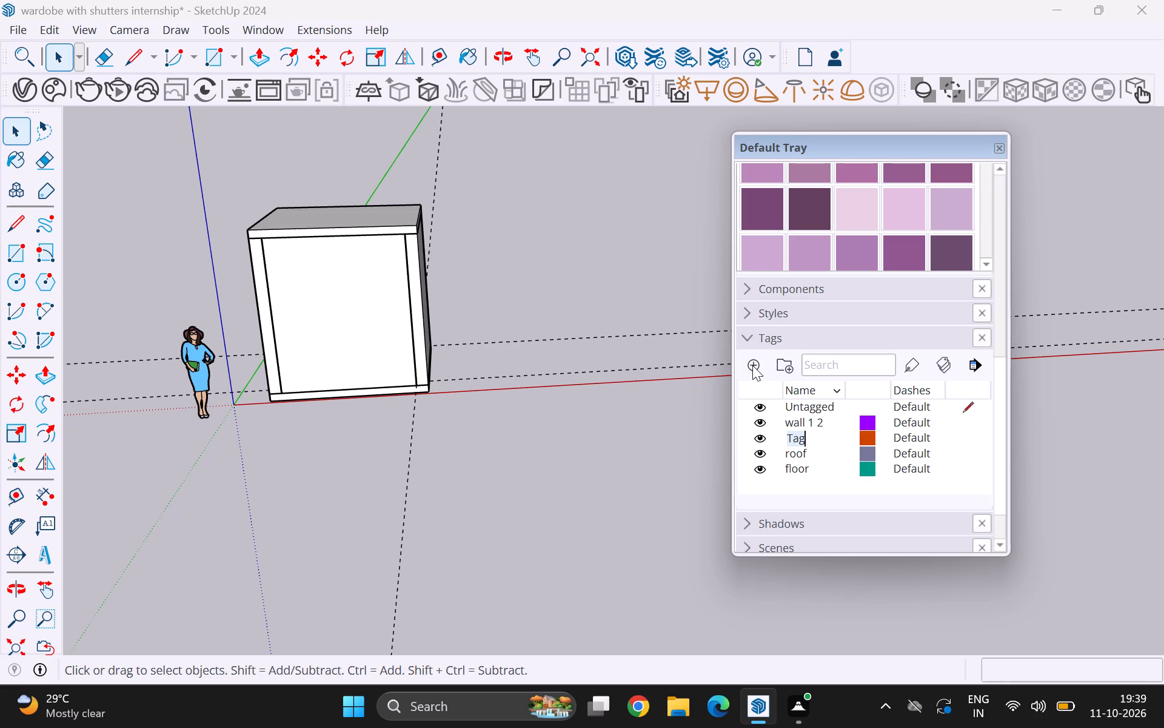
pyautogui.press('BackSpace')
pyautogui.write('wall 3')
pyautogui.press('Return')
pyautogui.click(752, 365)
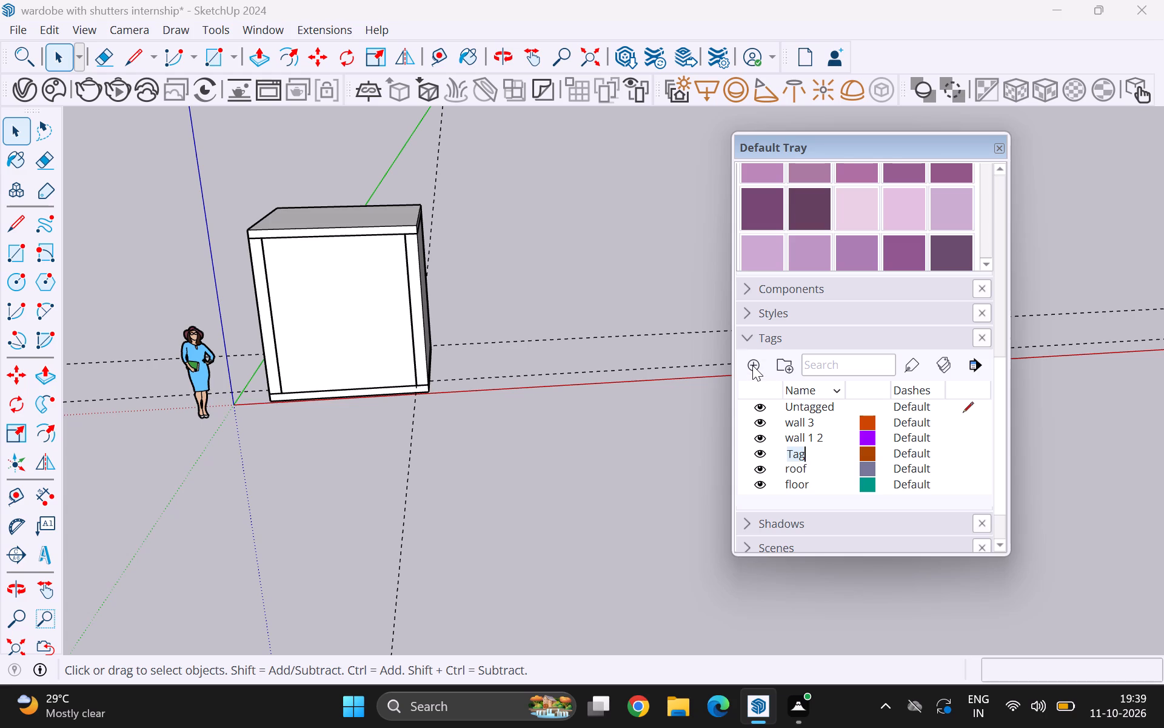
pyautogui.write('wall 4')
pyautogui.press('Return')
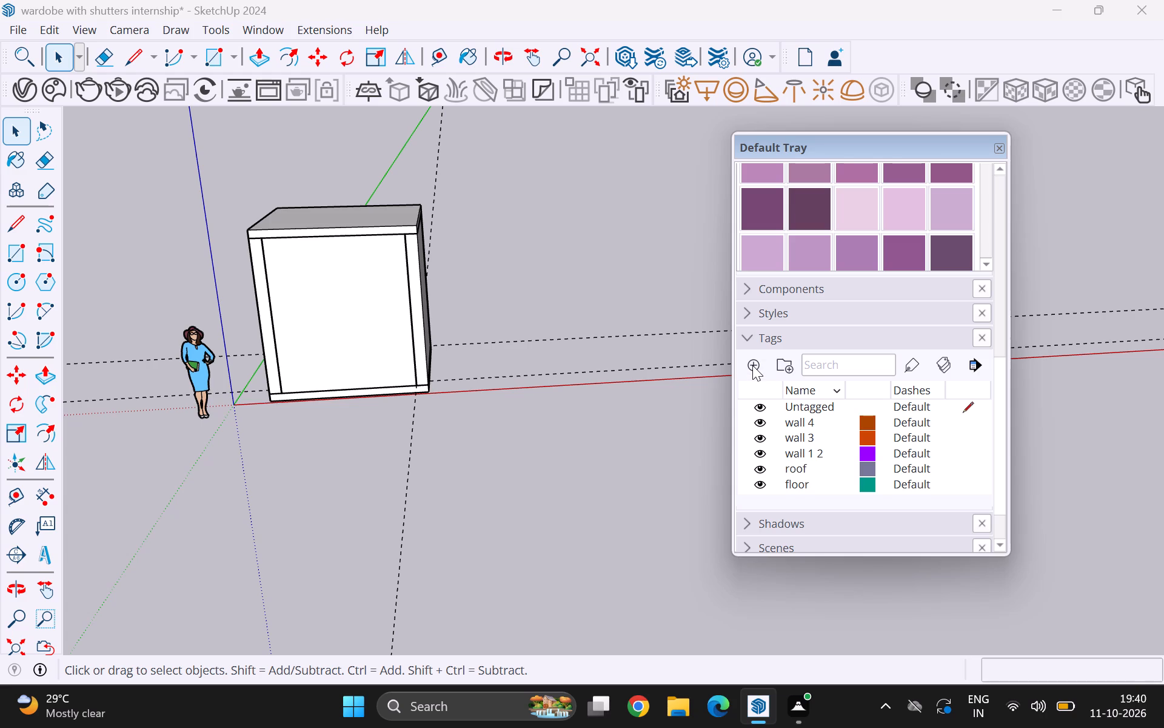
# Apply the floor tag to the bottom slab and the roof tag to the ceiling slab.
pyautogui.click(792, 485)
pyautogui.click(913, 360)
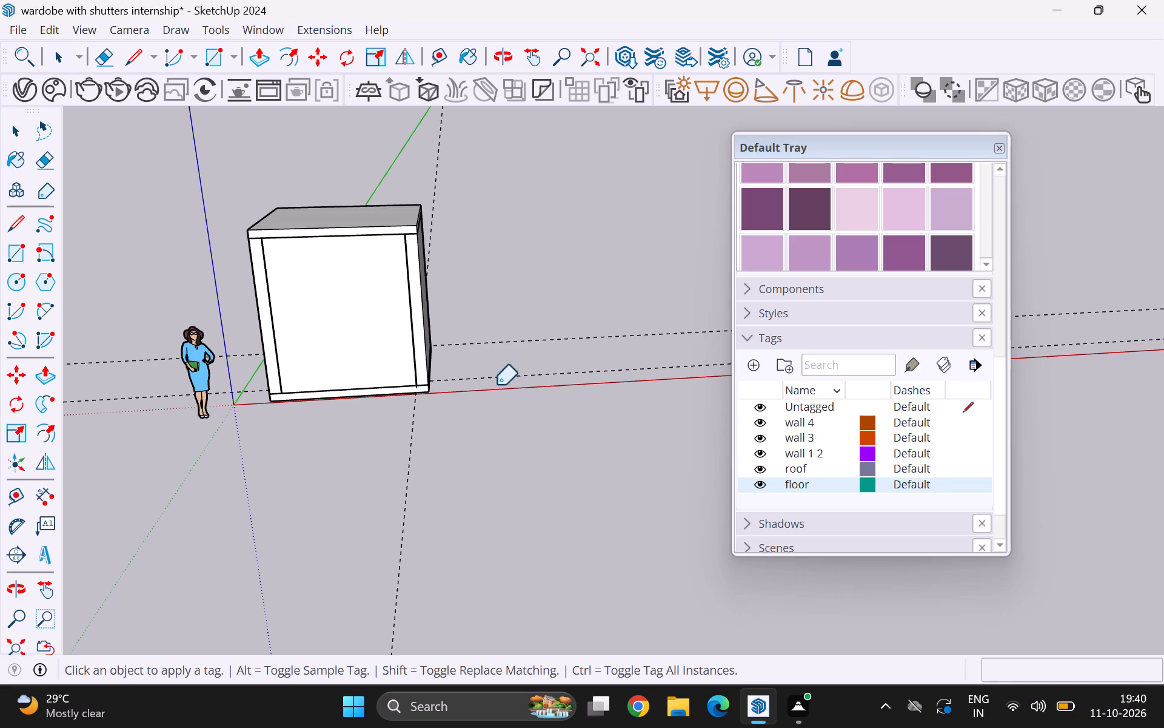
pyautogui.scroll(9, 420, 385)
pyautogui.click(380, 393)
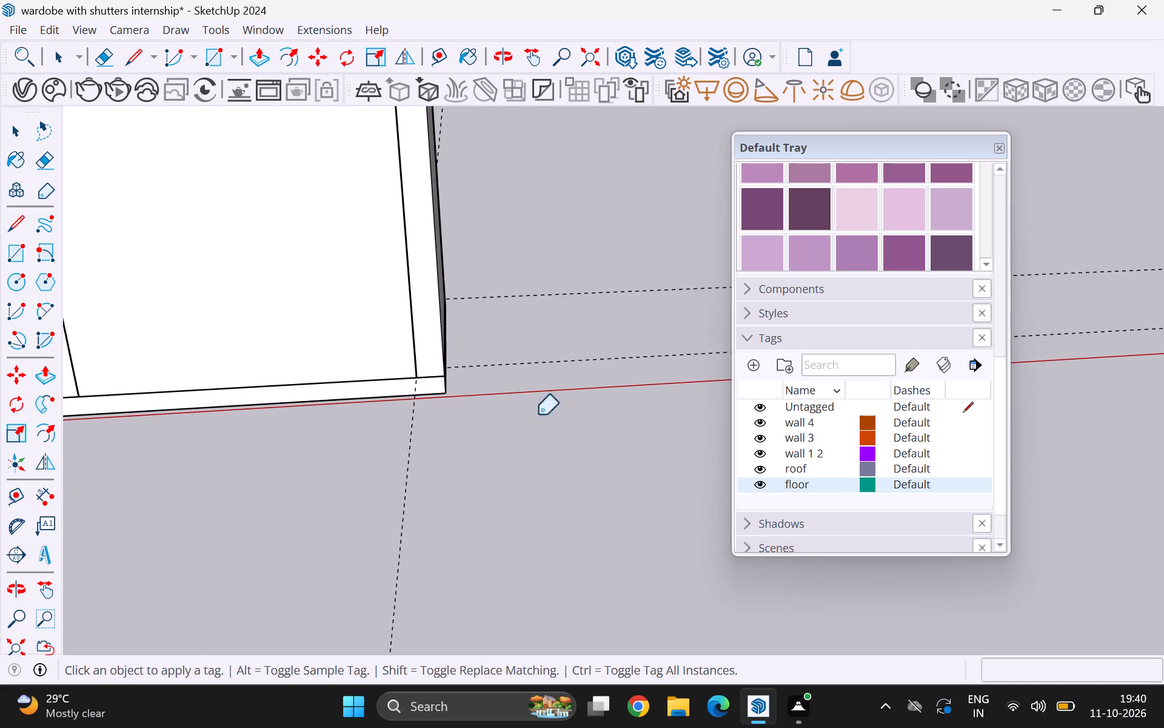
pyautogui.click(792, 467)
pyautogui.scroll(-9, 567, 501)
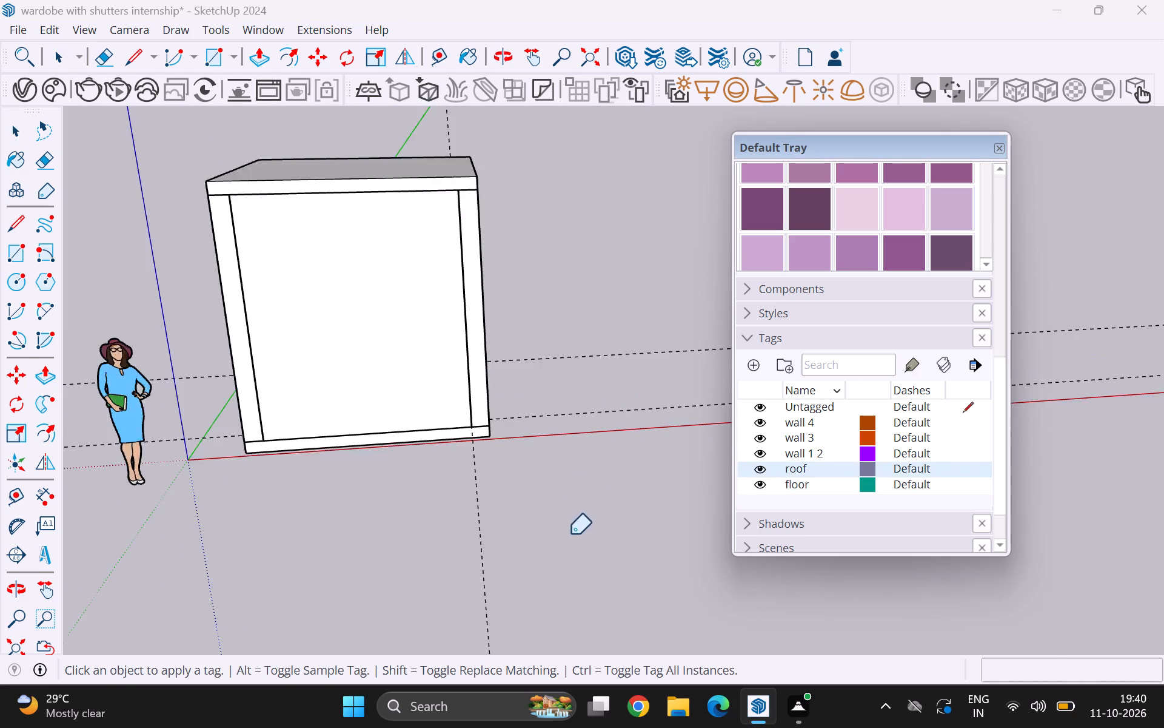
pyautogui.scroll(-3, 570, 534)
pyautogui.click(466, 303)
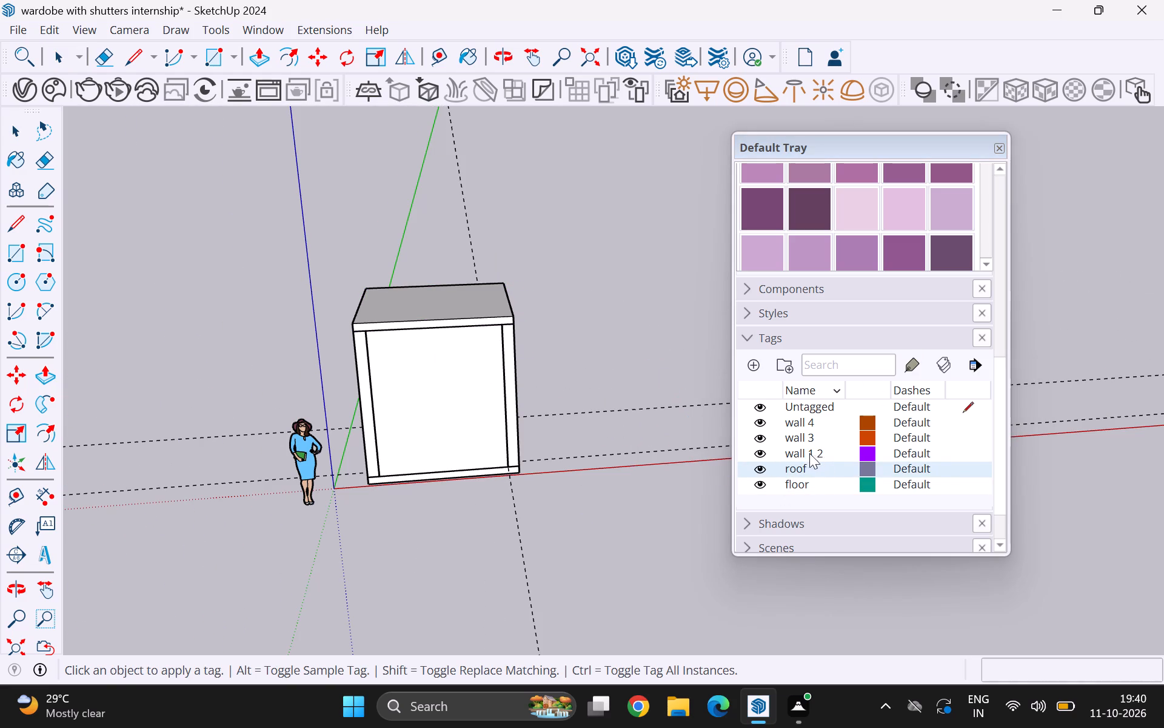
# Apply the wall 4 tag to the front wall and the wall 3 tag to the side wall farther from the origin.
pyautogui.click(807, 423)
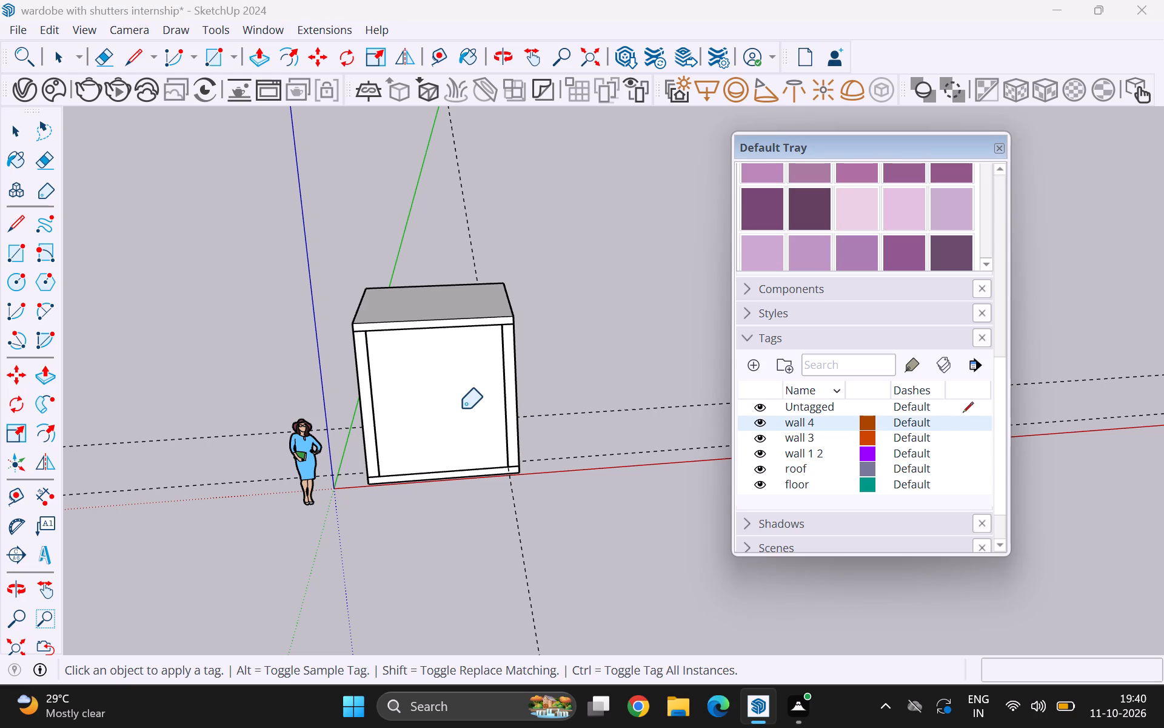
pyautogui.click(461, 409)
pyautogui.click(804, 436)
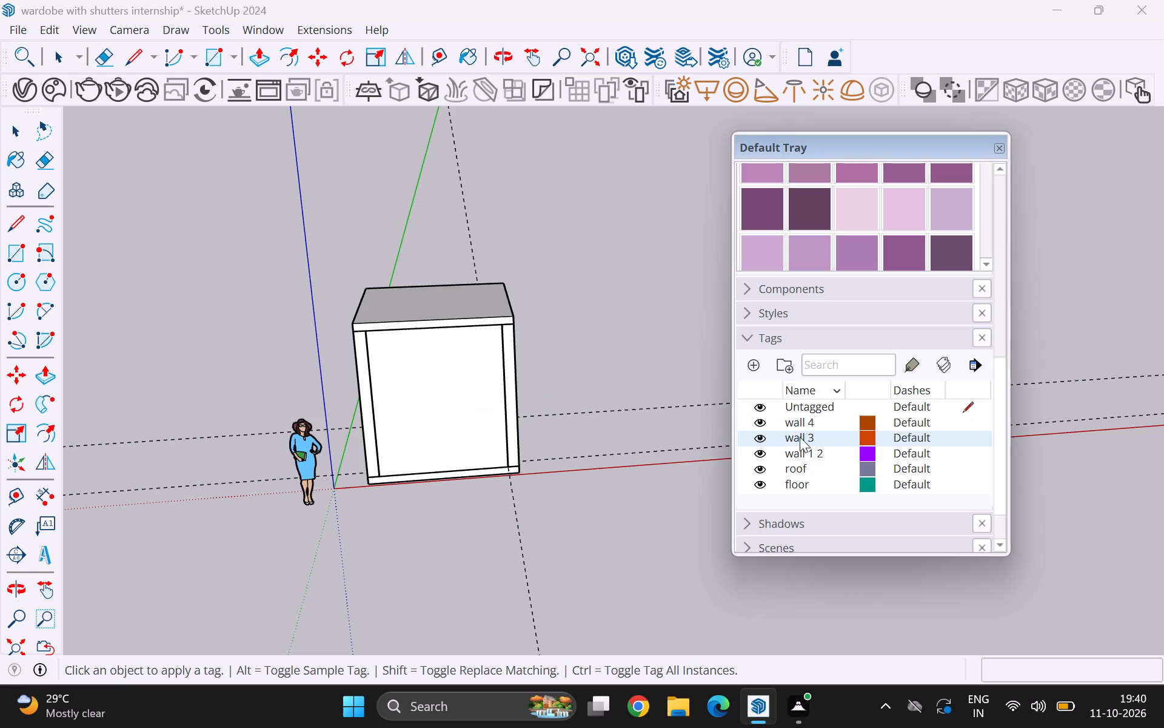
pyautogui.moveTo(621, 414); pyautogui.dragTo(454, 435, button='middle')
pyautogui.click(536, 364)
pyautogui.scroll(-4, 527, 487)
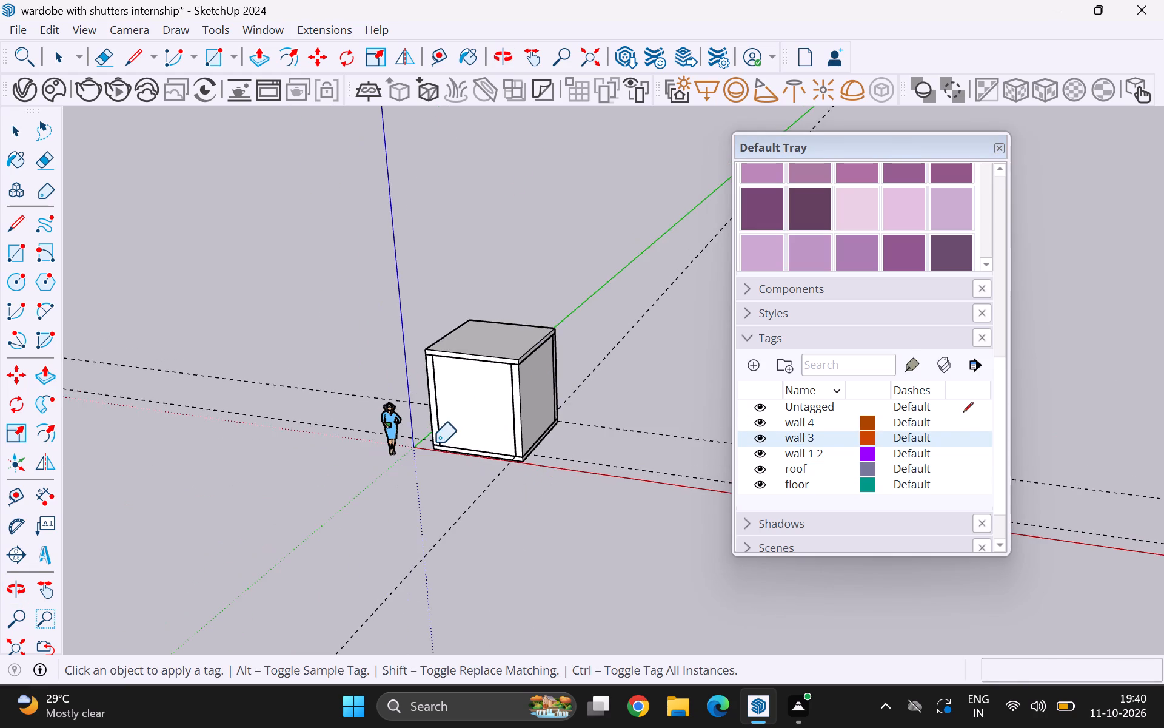
# Apply the wall 1 2 tag to the side wall nearer the origin and to the back wall.
pyautogui.moveTo(435, 442); pyautogui.dragTo(752, 417, button='middle')
pyautogui.click(811, 454)
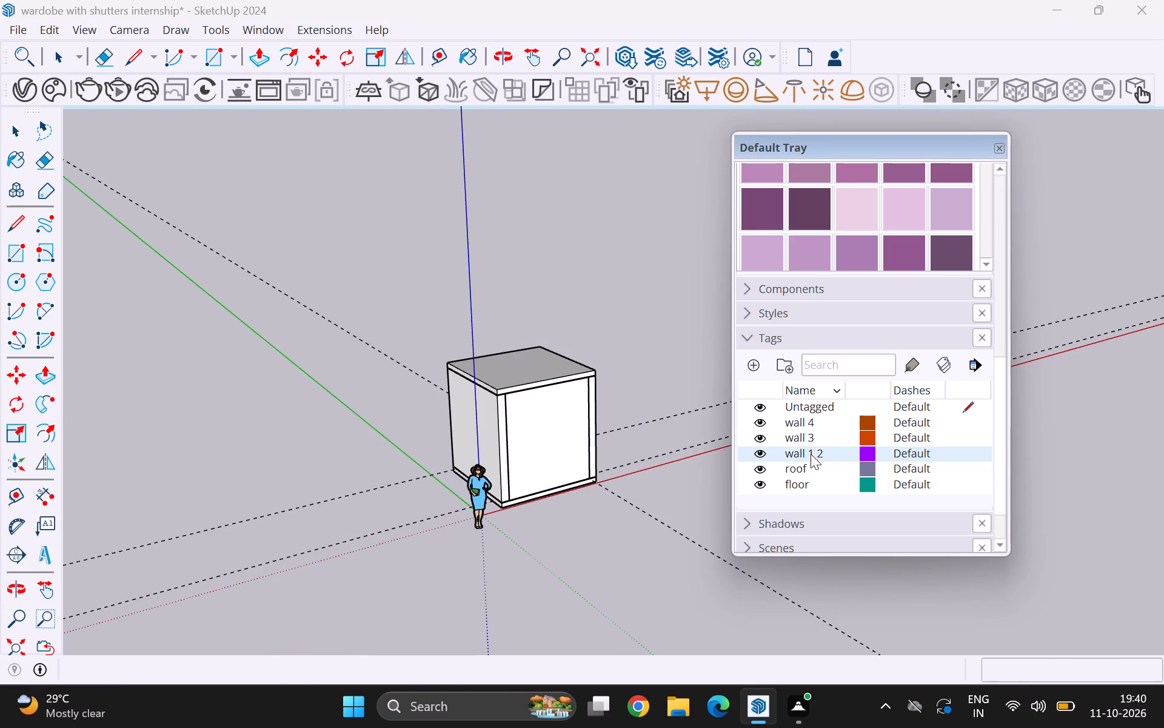
pyautogui.scroll(8, 486, 440)
pyautogui.click(471, 428)
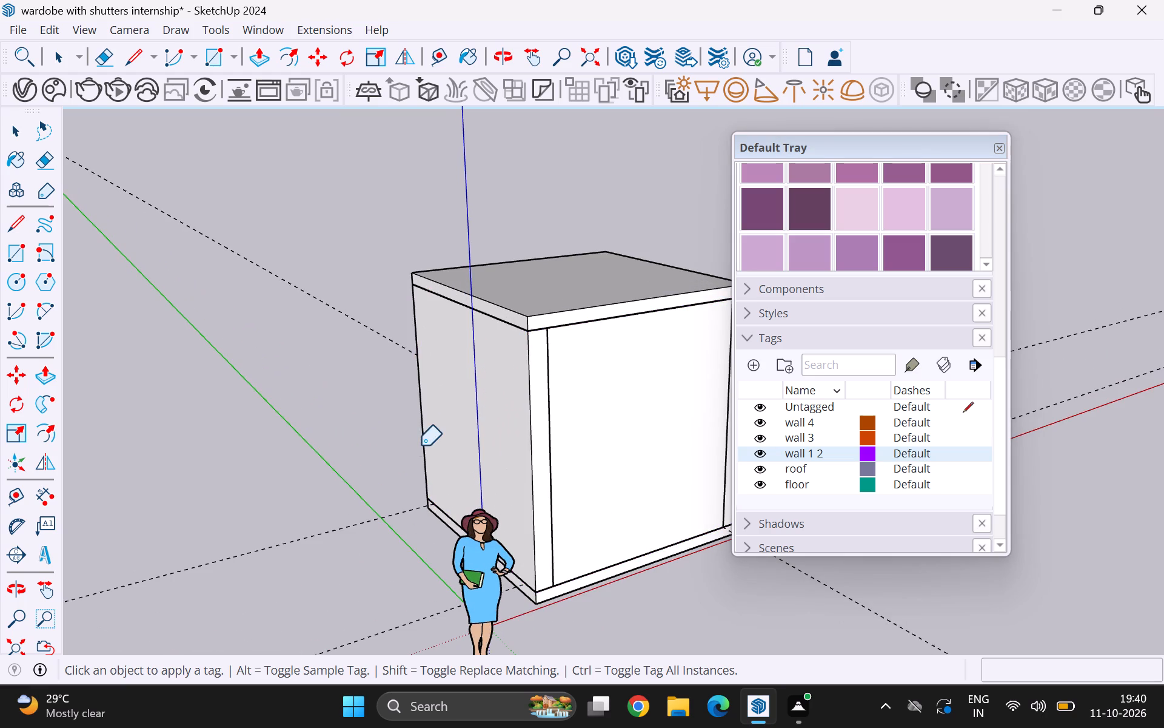
pyautogui.moveTo(421, 446); pyautogui.dragTo(752, 467, button='middle')
pyautogui.scroll(1, 421, 446)
pyautogui.moveTo(464, 463); pyautogui.dragTo(710, 454, button='middle')
pyautogui.click(507, 459)
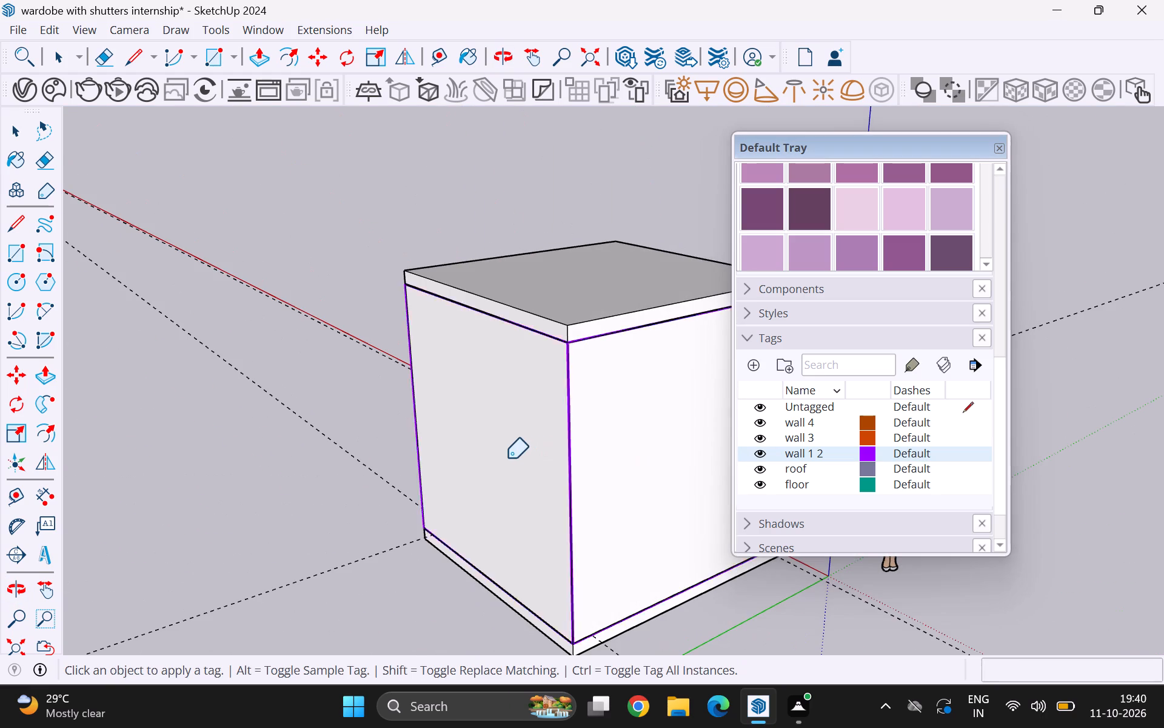
pyautogui.press('space')
# Hide the wall 4, wall 3, wall 1 2 and roof tags one by one, then toggle the floor tag off and on.
pyautogui.scroll(-5, 363, 376)
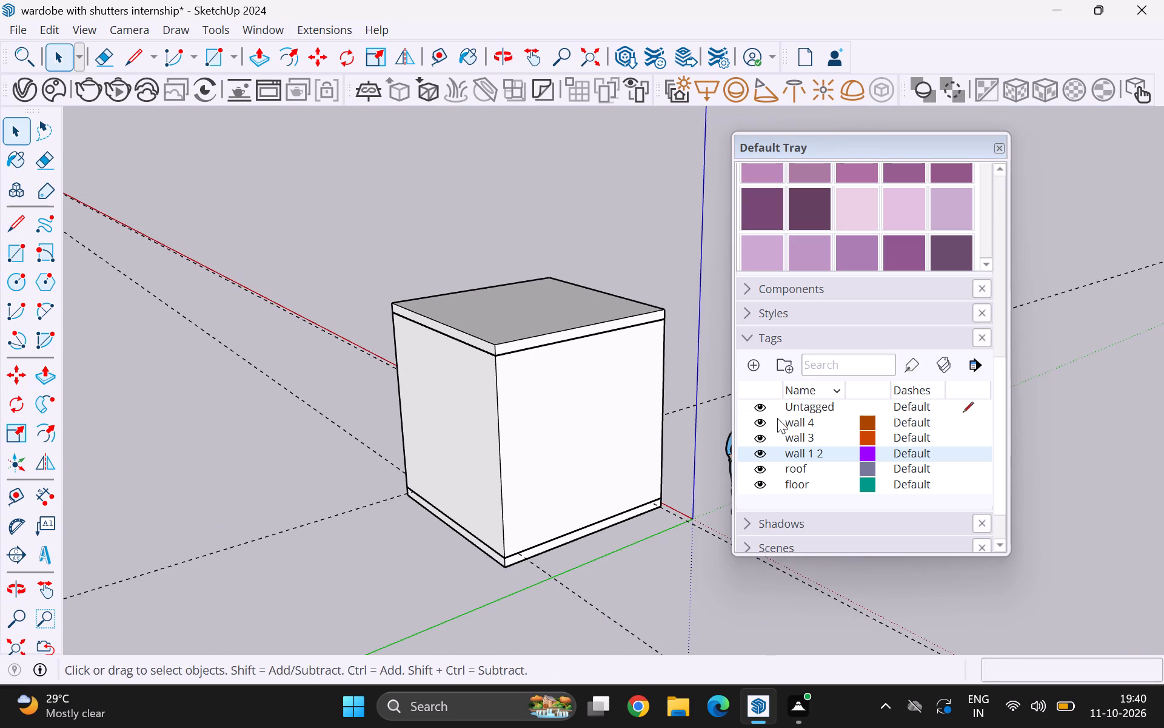
pyautogui.click(761, 426)
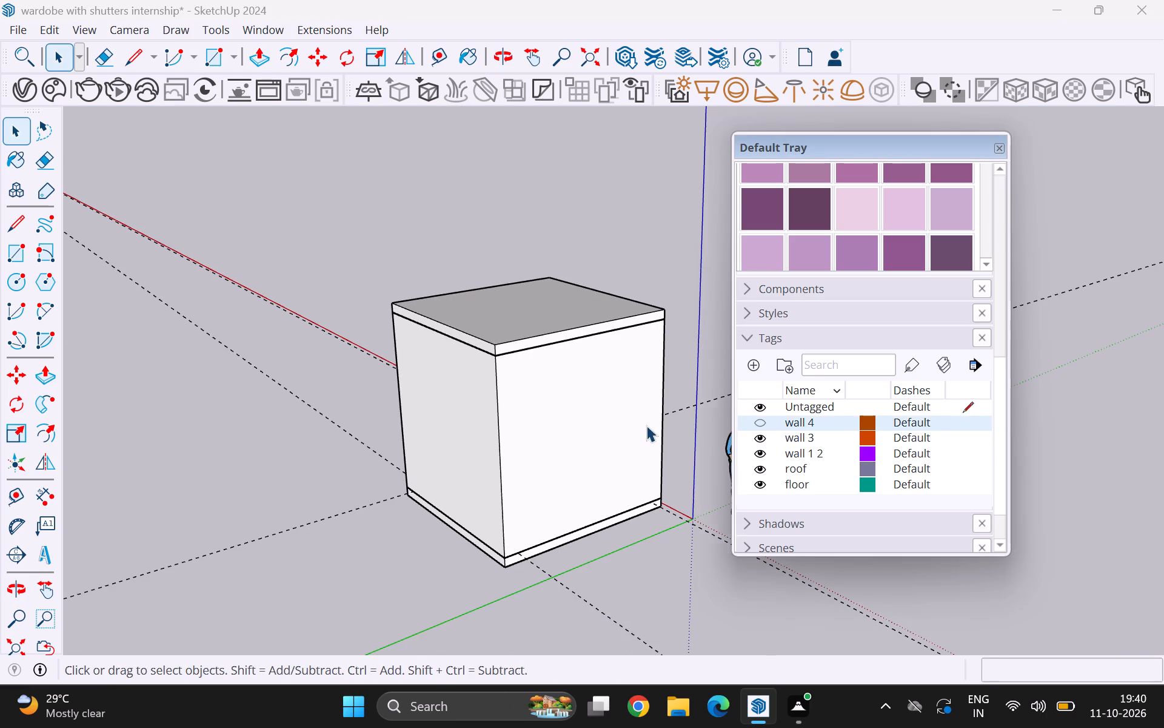
pyautogui.moveTo(646, 425); pyautogui.dragTo(102, 425, button='middle')
pyautogui.moveTo(574, 446); pyautogui.dragTo(353, 450, button='middle')
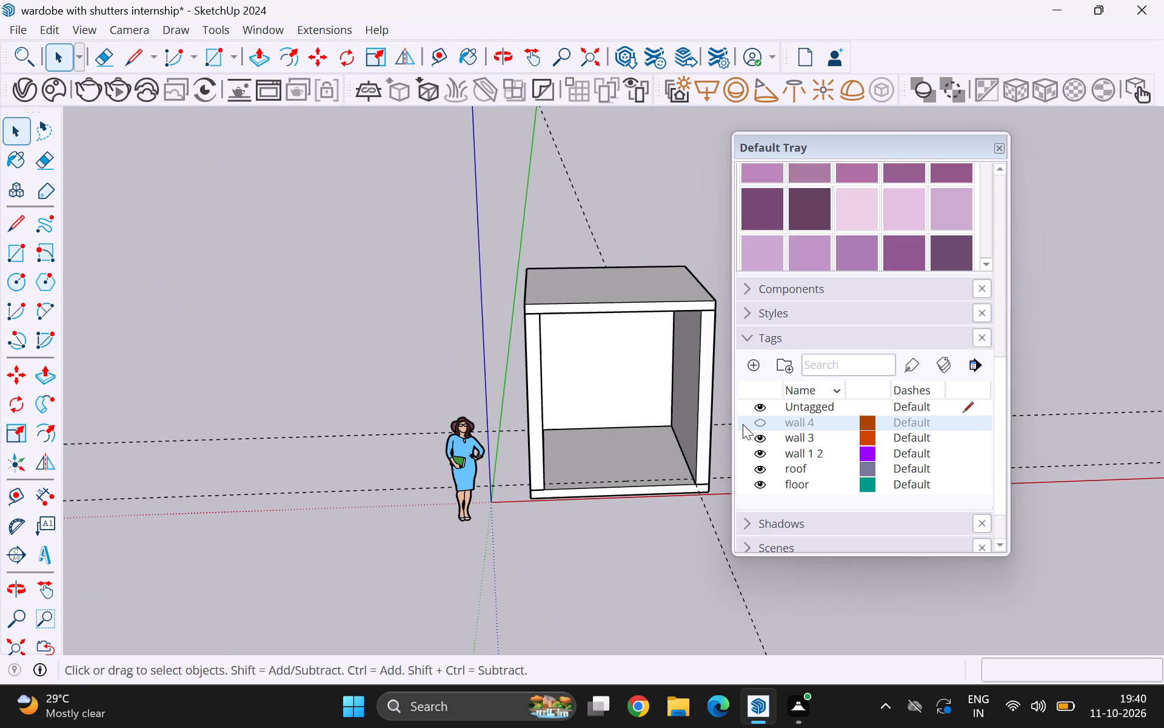
pyautogui.click(763, 442)
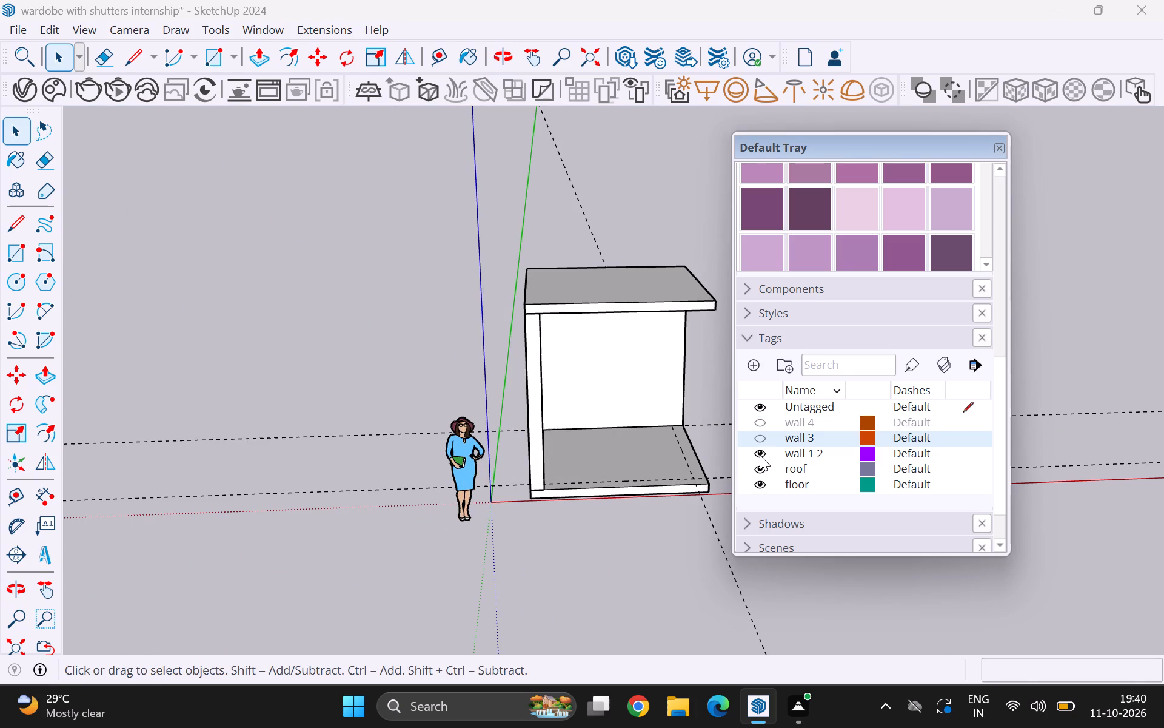
pyautogui.click(758, 457)
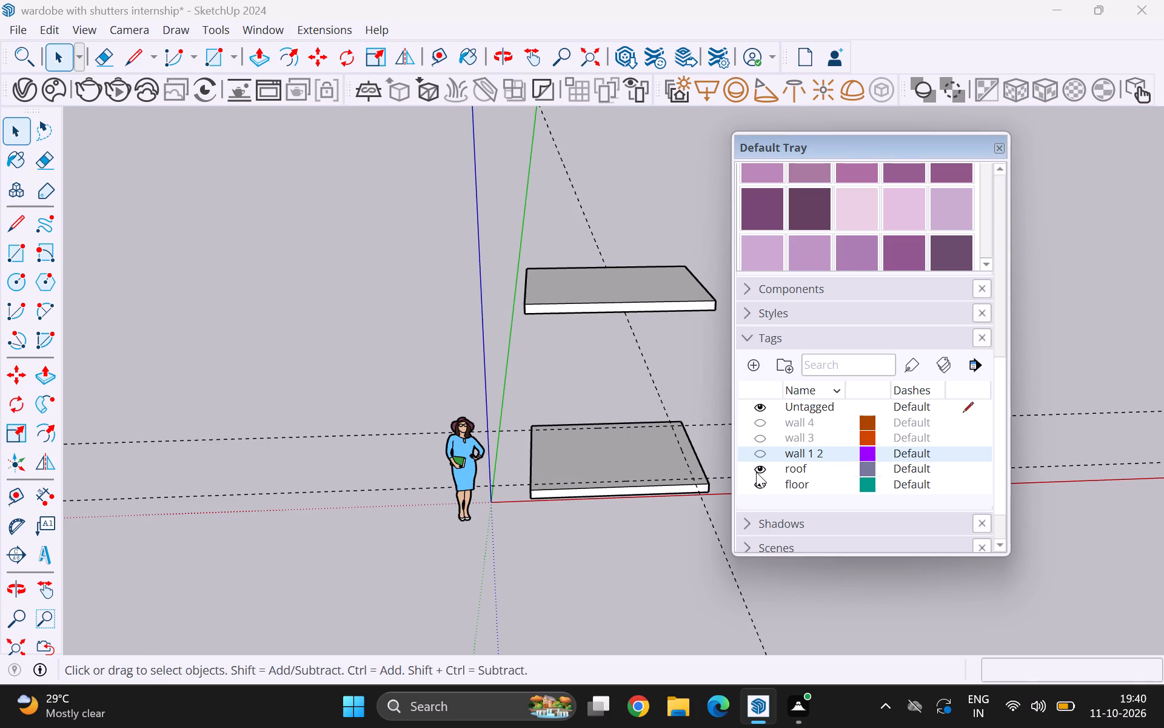
pyautogui.click(756, 472)
pyautogui.click(761, 480)
pyautogui.click(761, 480)
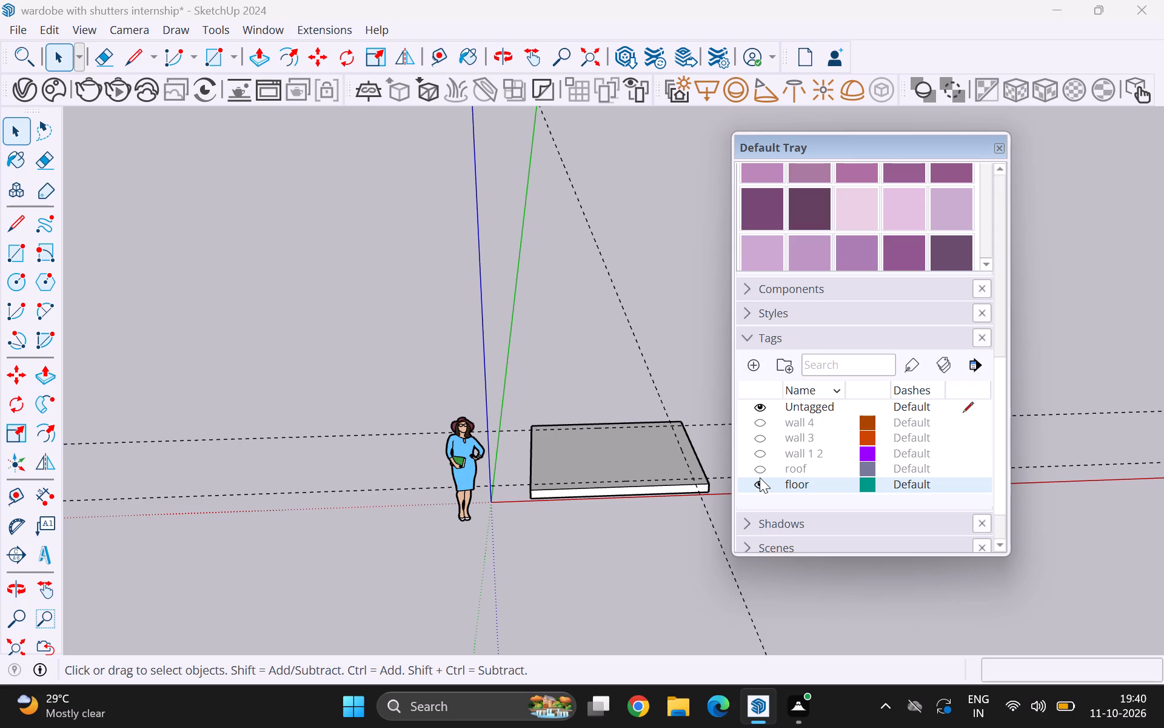
# Make the wall 1 2 and wall 3 tags visible again and close the Default Tray.
pyautogui.click(760, 456)
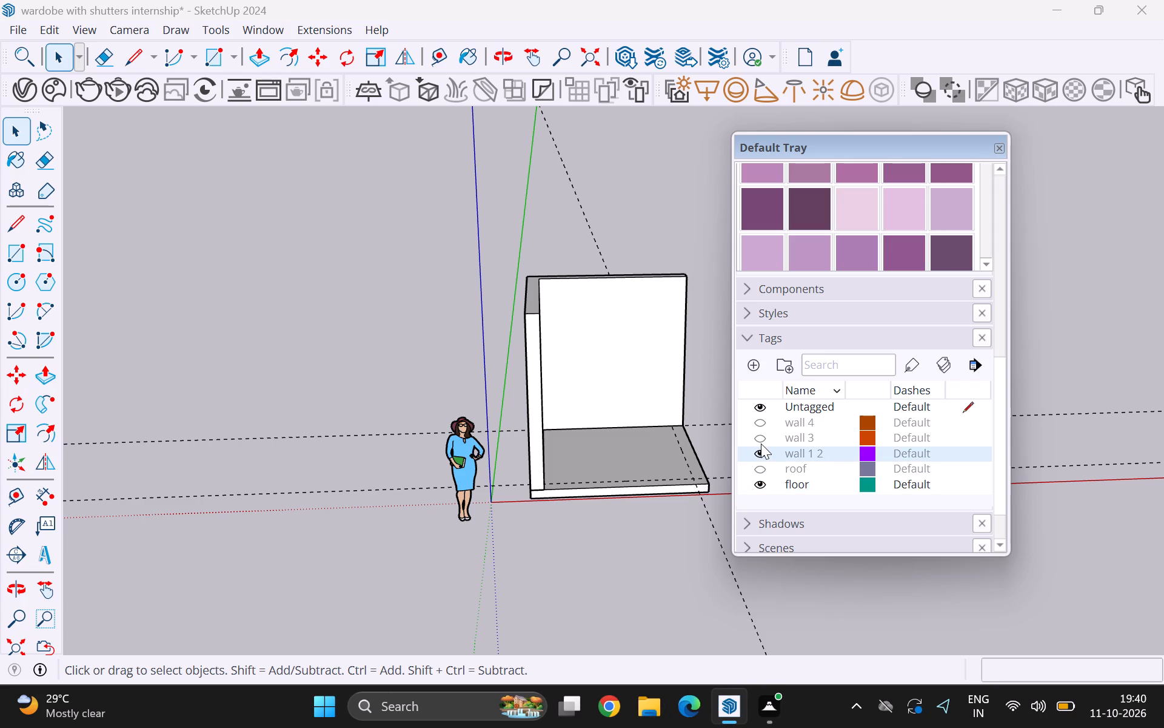
pyautogui.click(761, 443)
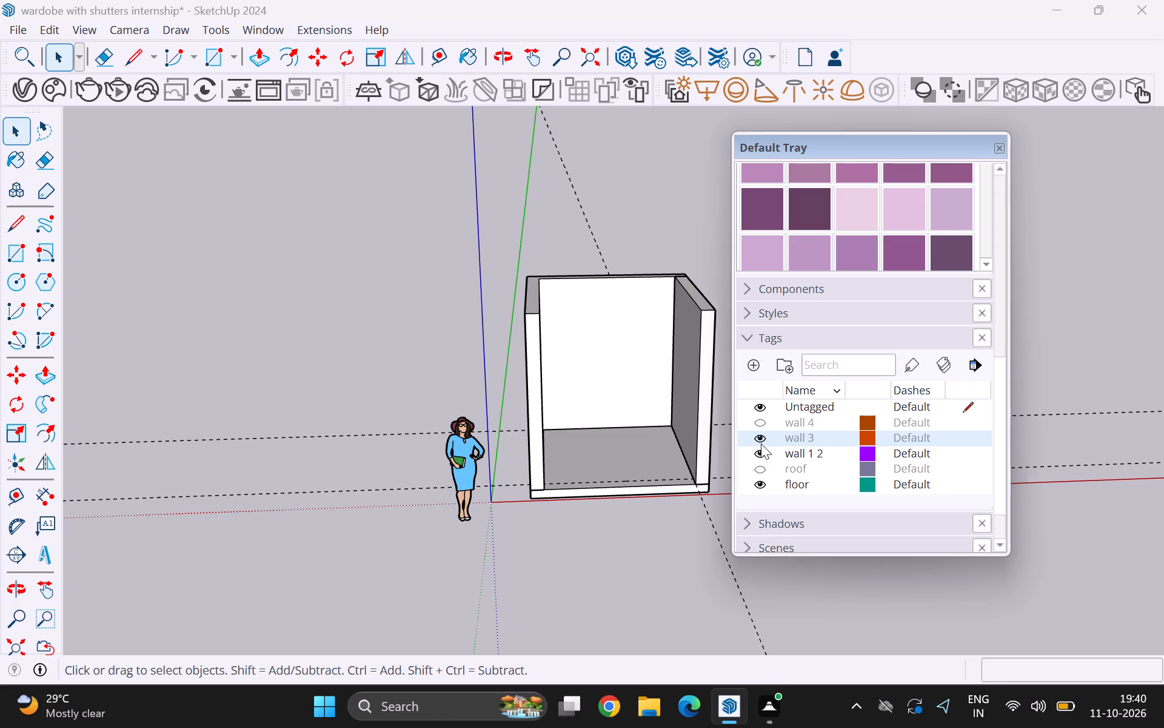
pyautogui.press('space')
pyautogui.scroll(-2, 313, 326)
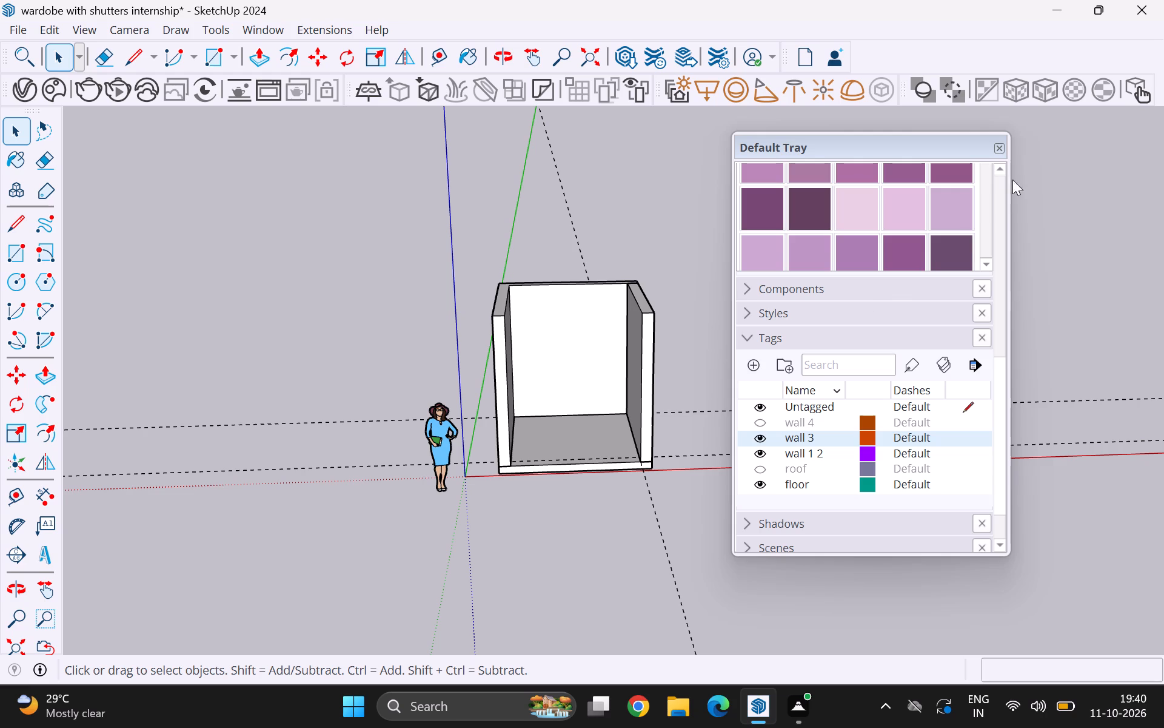
pyautogui.click(998, 143)
# Examine the interior and floor of the room through its open front.
pyautogui.scroll(3, 632, 408)
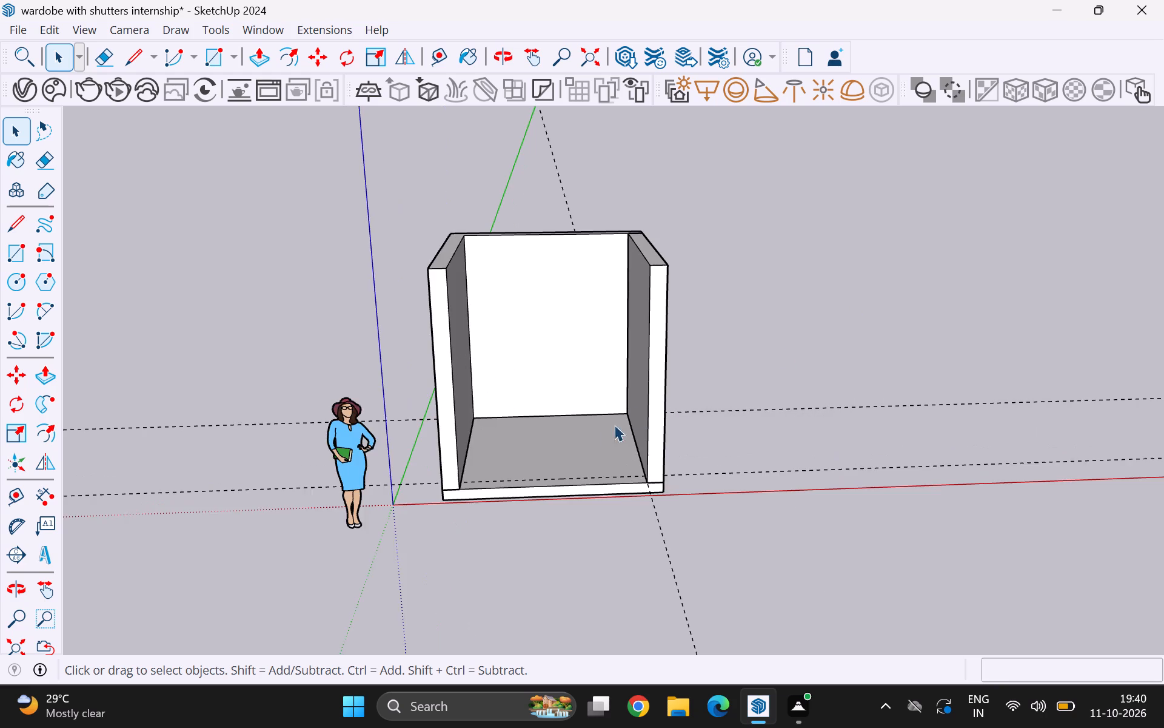
pyautogui.scroll(3, 595, 434)
pyautogui.moveTo(594, 531); pyautogui.dragTo(602, 229, button='middle')
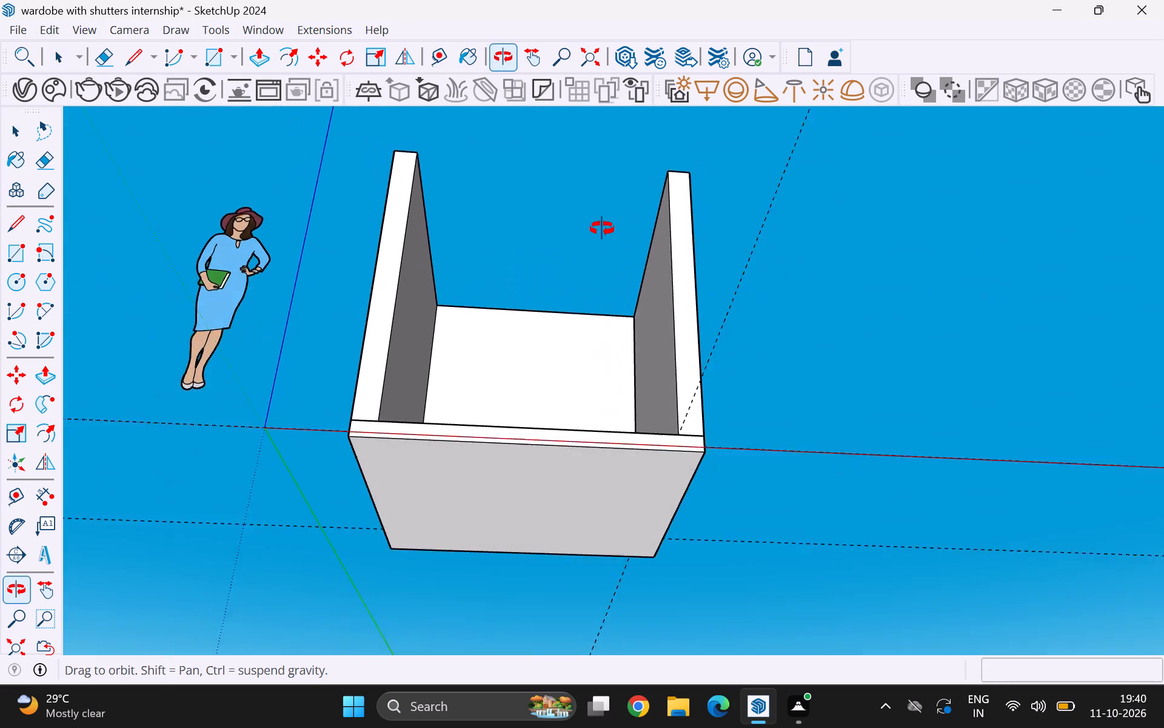
pyautogui.moveTo(602, 229); pyautogui.dragTo(585, 580, button='middle')
pyautogui.scroll(4, 501, 430)
pyautogui.scroll(2, 550, 447)
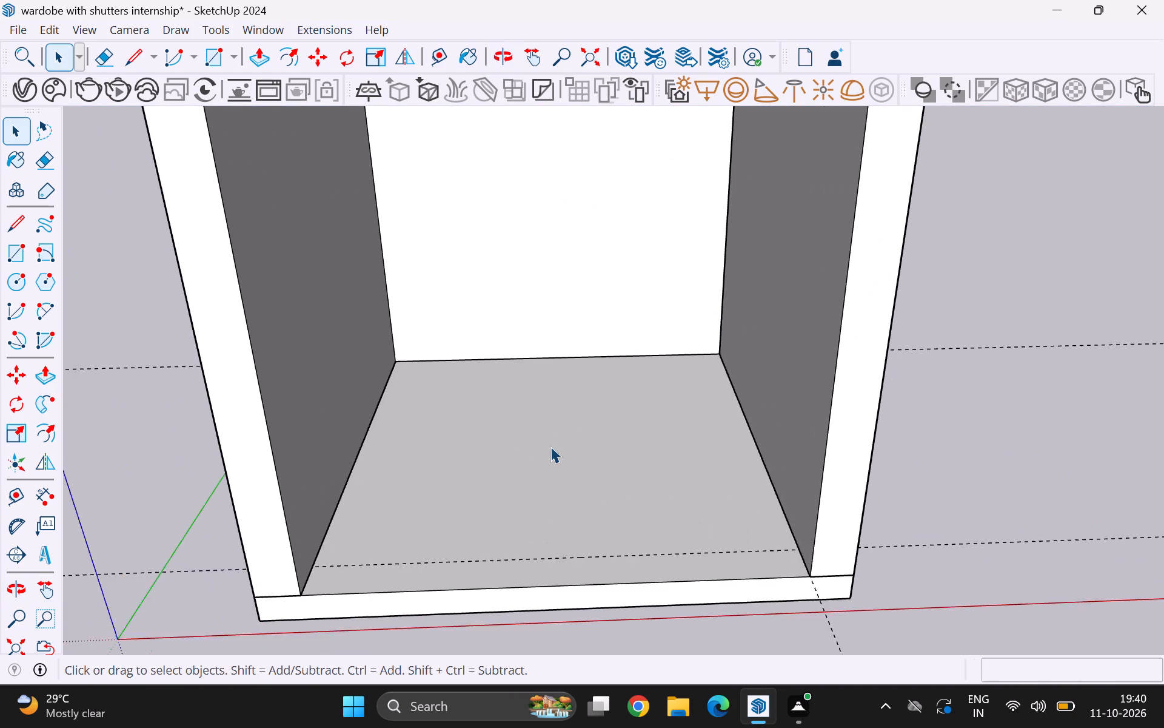
pyautogui.scroll(-2, 560, 440)
pyautogui.moveTo(550, 382); pyautogui.dragTo(545, 446, button='middle')
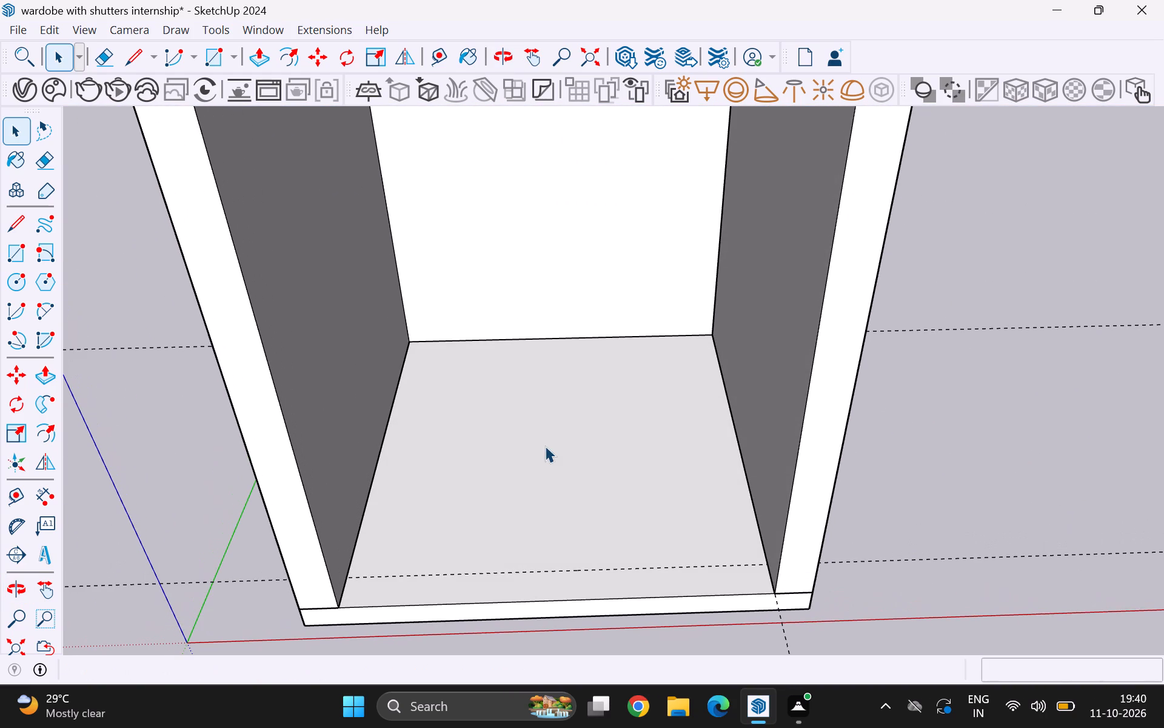
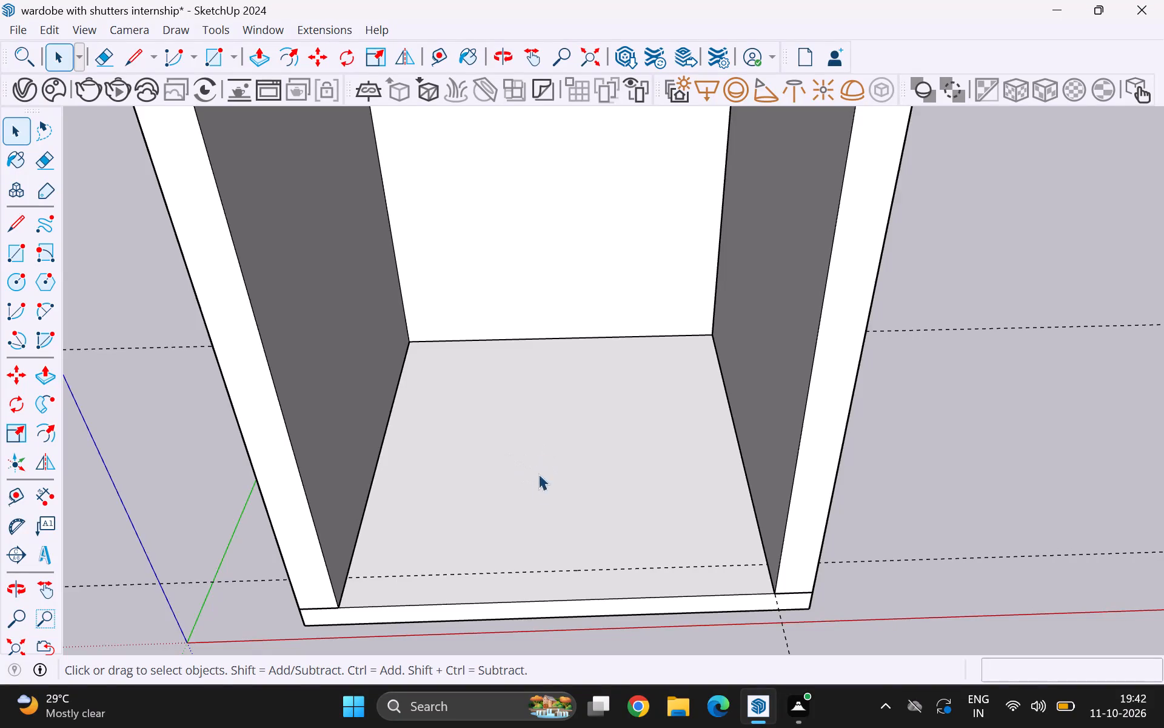
# Examine the room's interior, floor and side walls from the open front and from above.
pyautogui.scroll(-4, 530, 533)
pyautogui.moveTo(549, 520); pyautogui.dragTo(523, 419, button='middle')
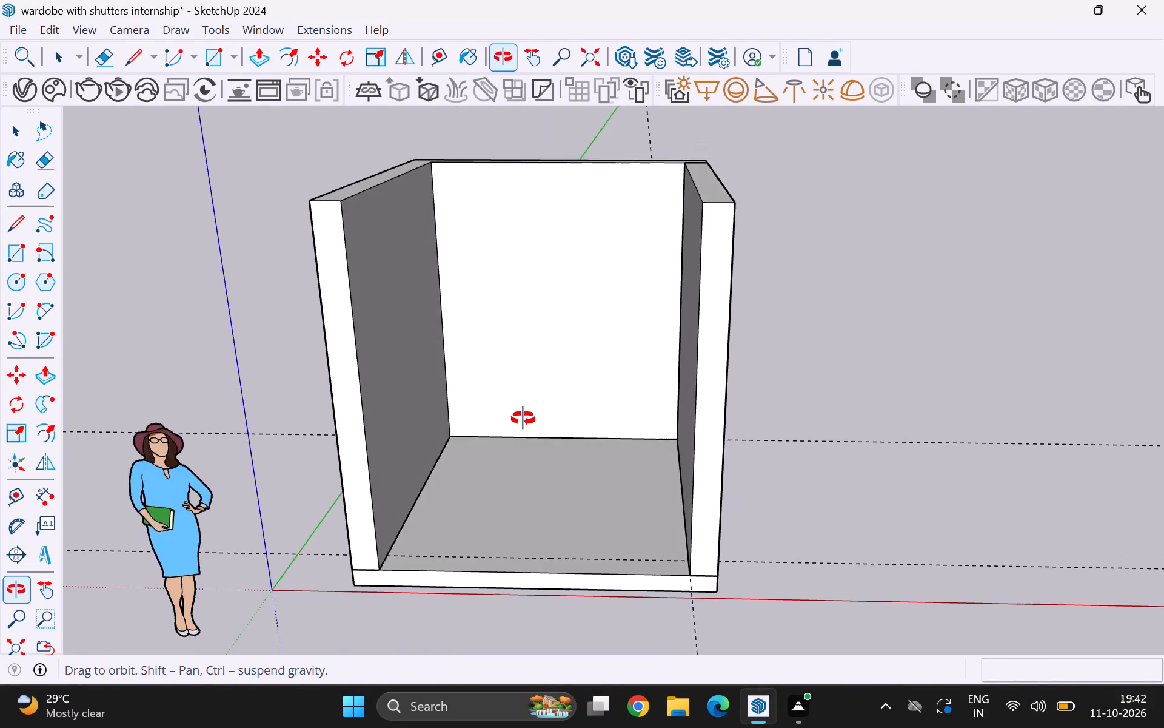
pyautogui.moveTo(523, 419); pyautogui.dragTo(535, 592, button='middle')
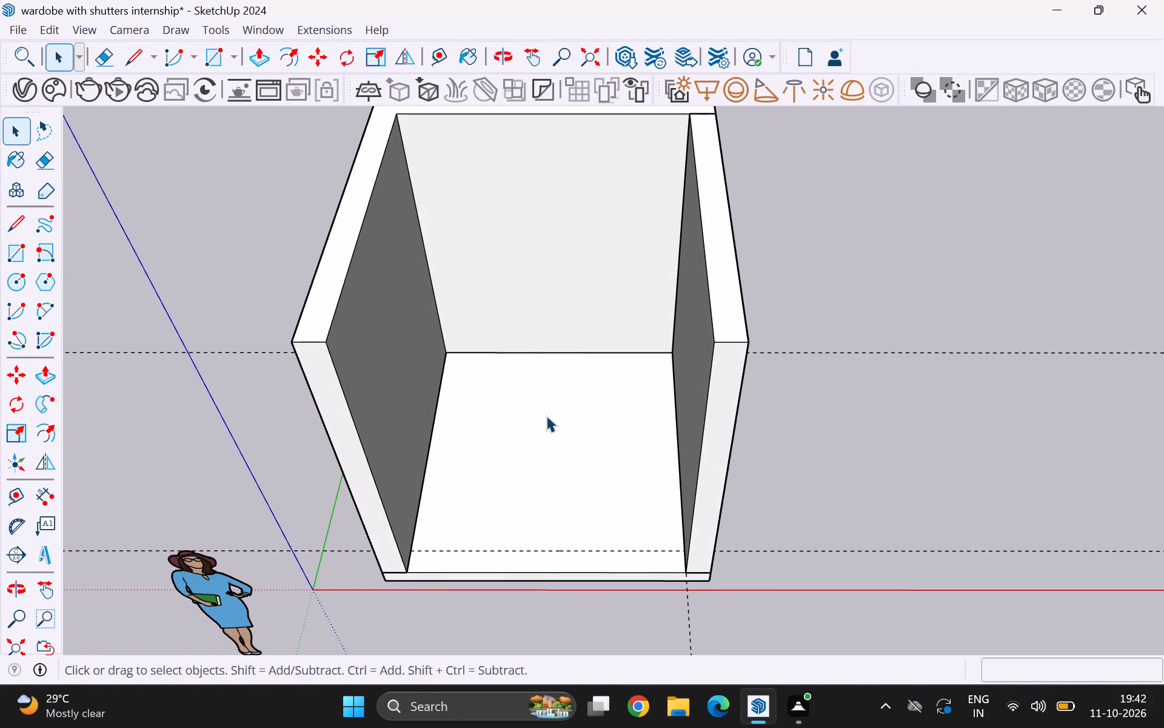
pyautogui.moveTo(547, 420); pyautogui.dragTo(551, 478, button='middle')
pyautogui.scroll(1, 557, 478)
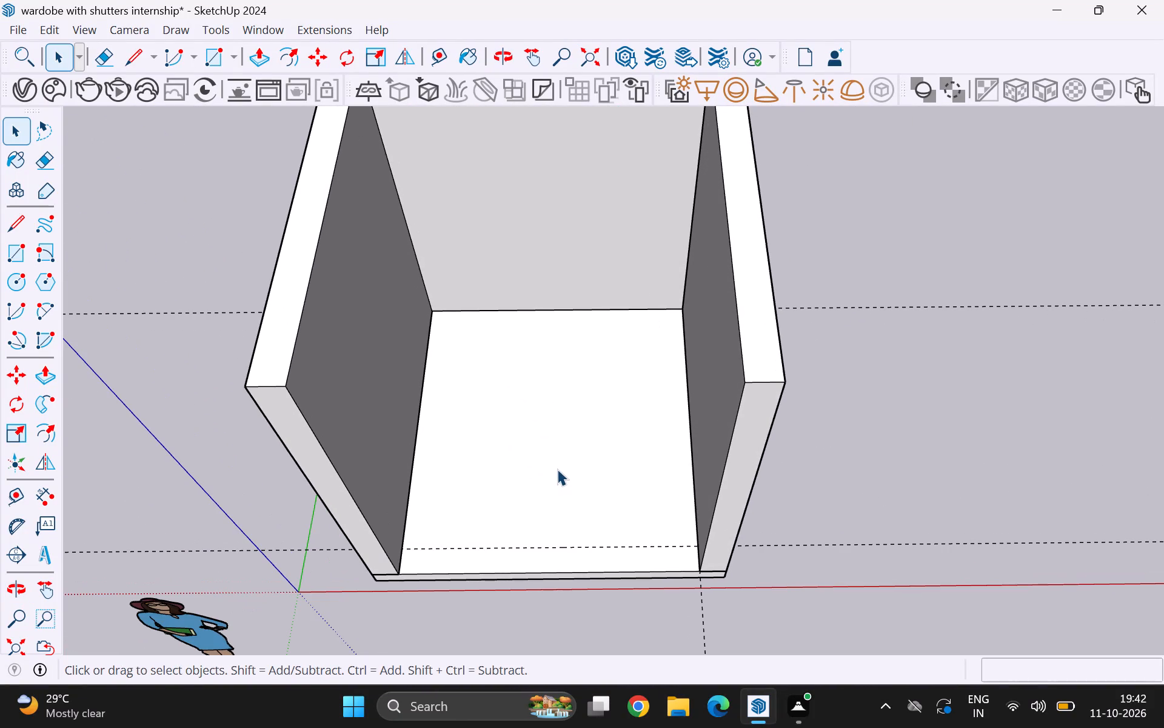
pyautogui.scroll(-4, 500, 400)
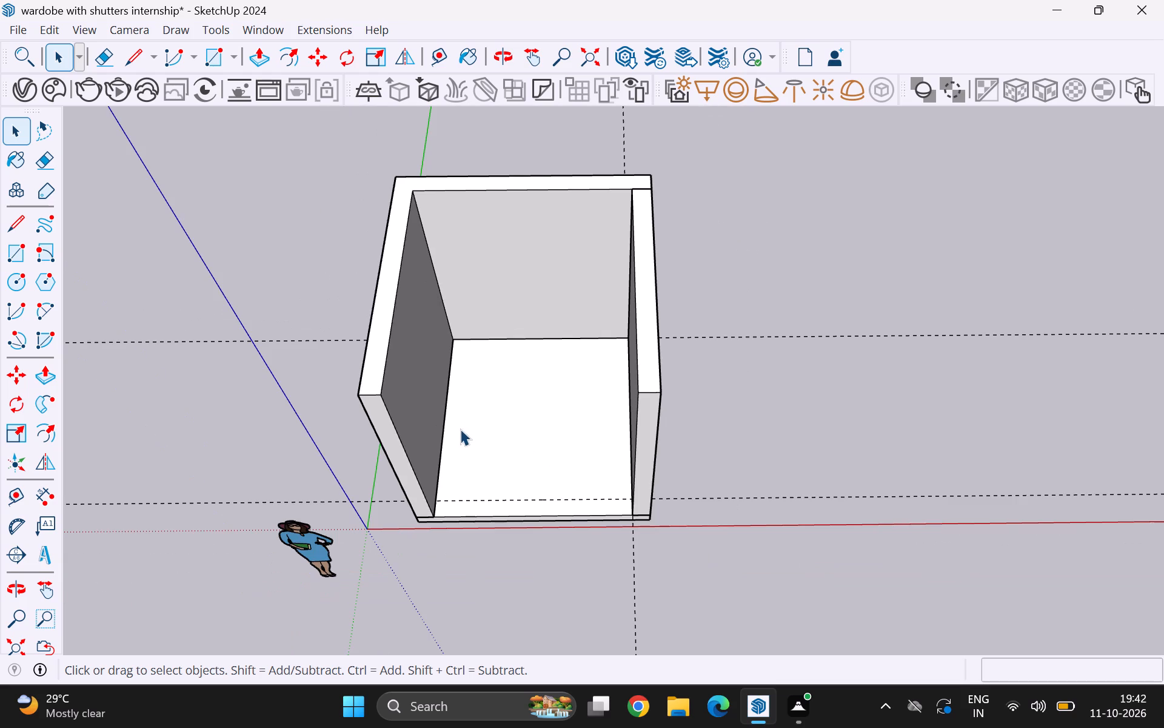
pyautogui.moveTo(620, 426); pyautogui.dragTo(692, 417, button='middle')
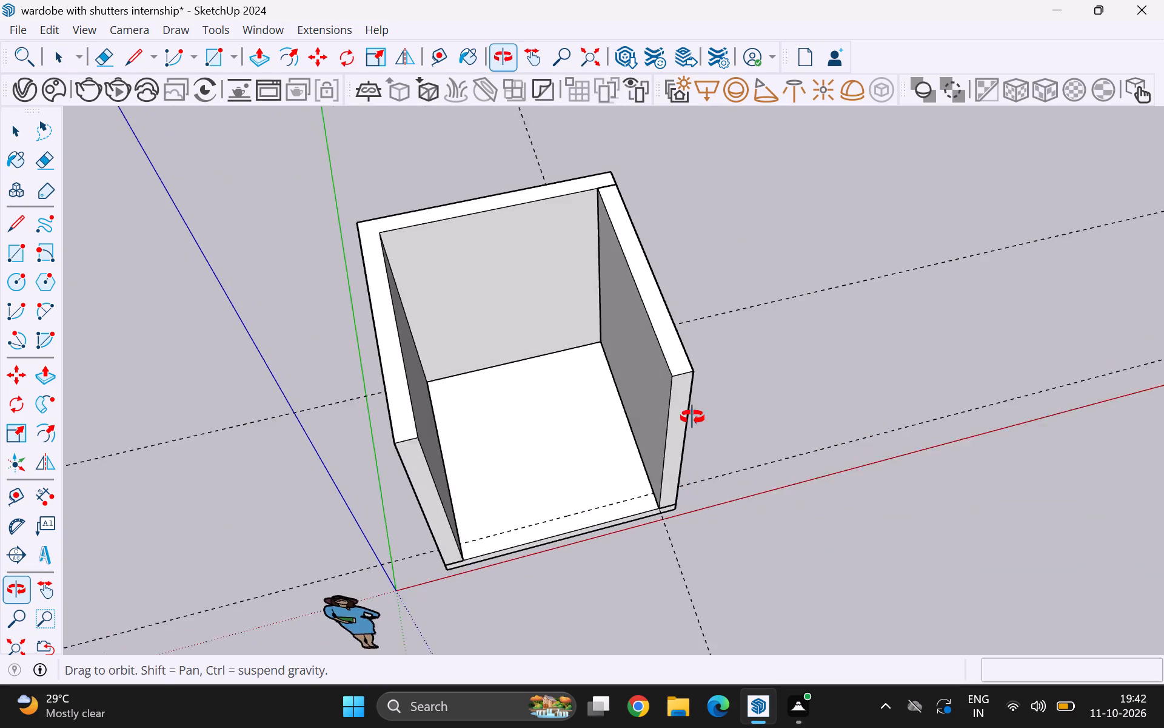
pyautogui.moveTo(692, 417); pyautogui.dragTo(672, 420, button='middle')
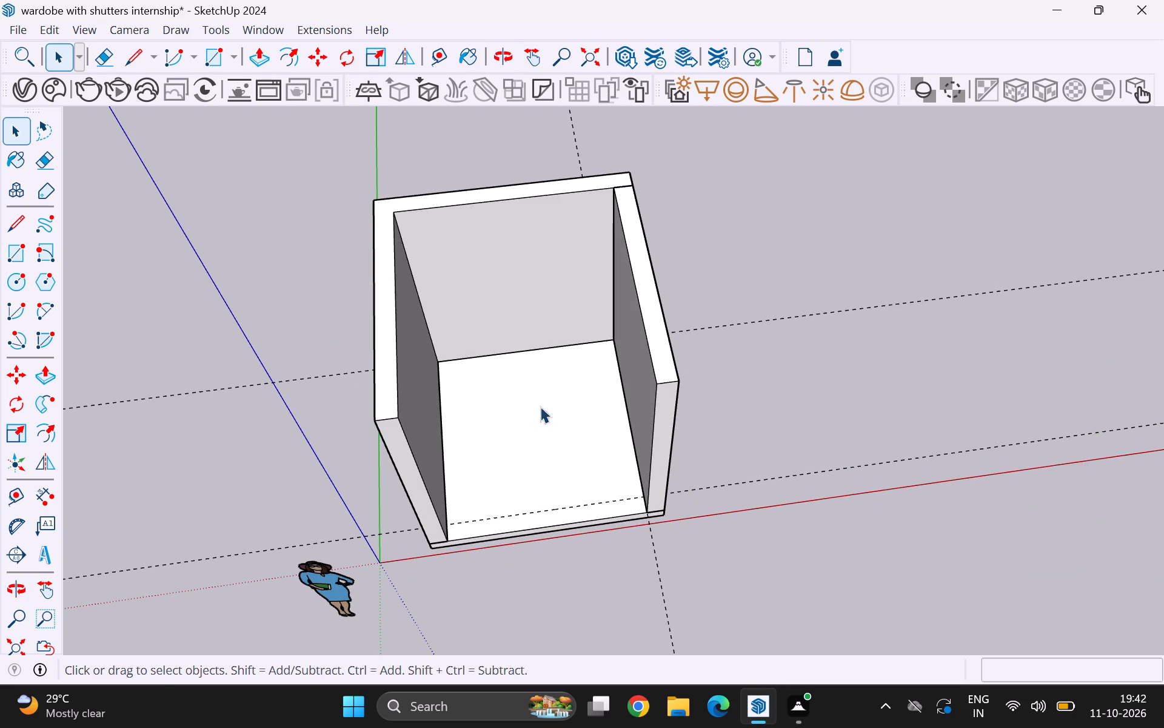
pyautogui.scroll(-2, 540, 406)
pyautogui.moveTo(558, 532); pyautogui.dragTo(540, 391, button='middle')
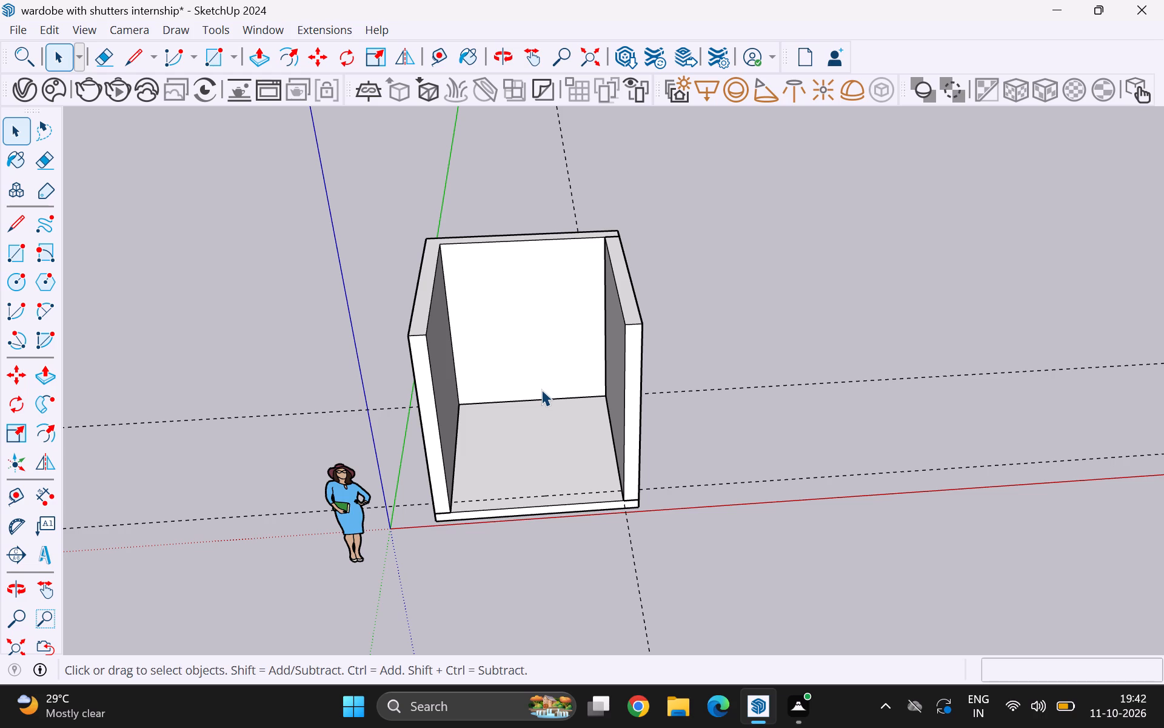
pyautogui.scroll(-3, 467, 405)
pyautogui.moveTo(437, 468); pyautogui.dragTo(437, 469, button='middle')
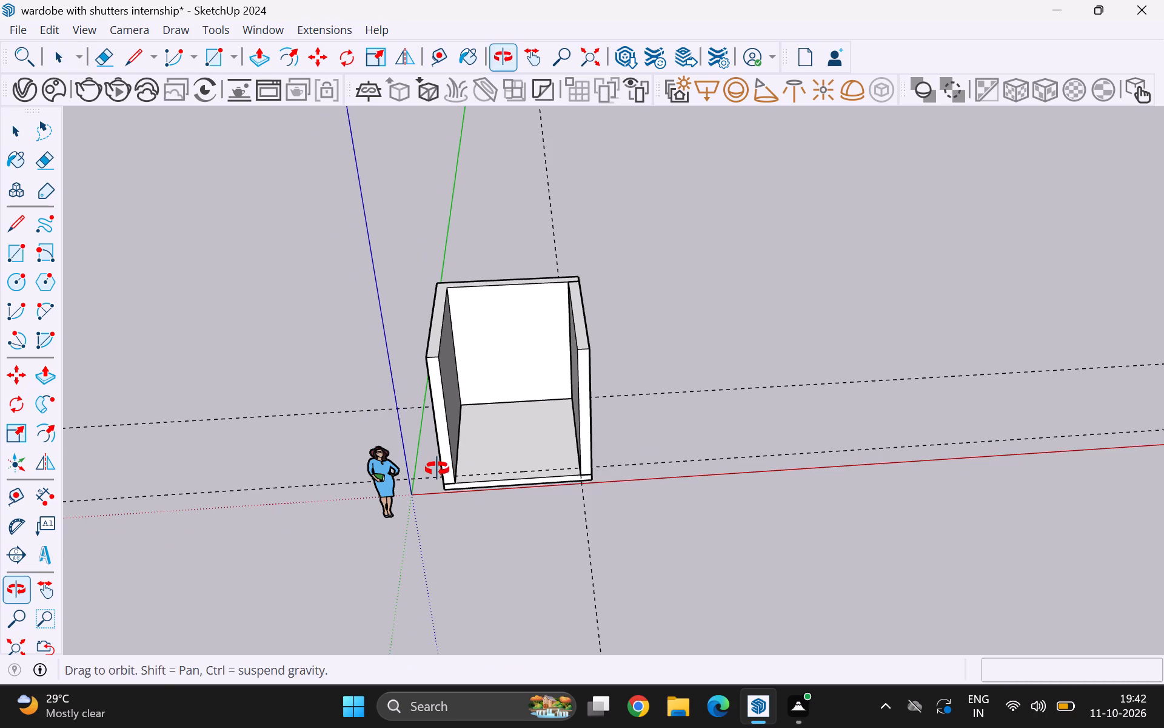
pyautogui.moveTo(437, 469); pyautogui.dragTo(446, 468, button='middle')
pyautogui.scroll(6, 439, 478)
pyautogui.scroll(5, 498, 441)
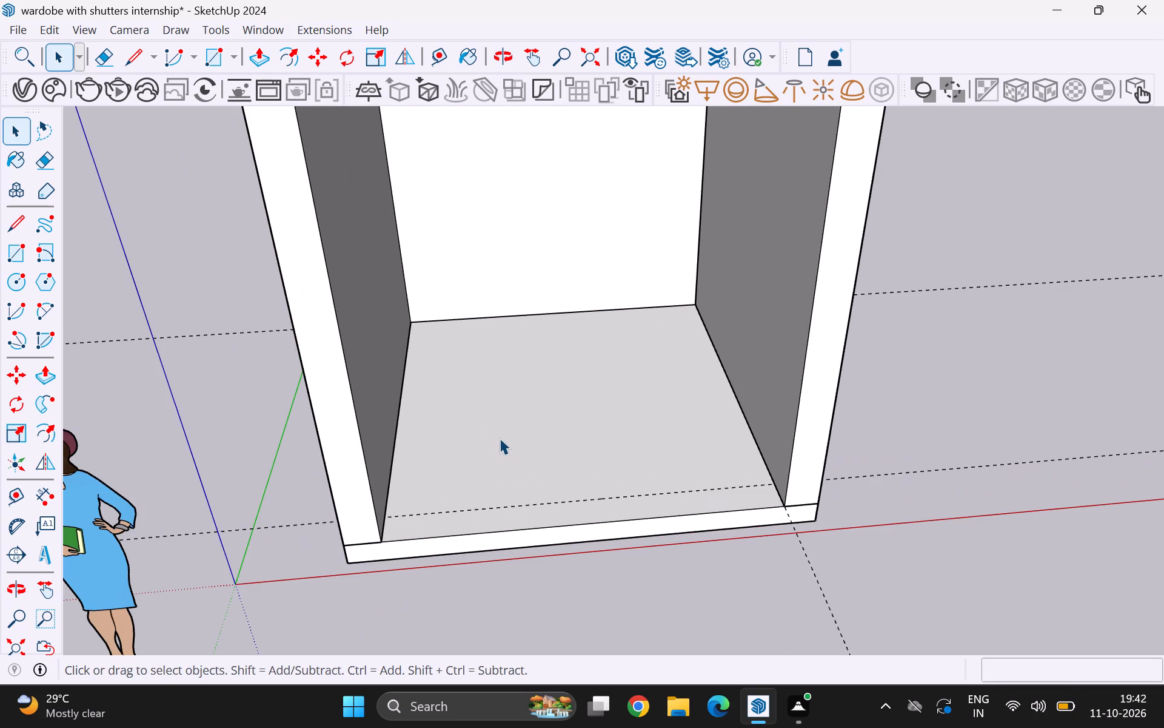
pyautogui.scroll(-2, 507, 435)
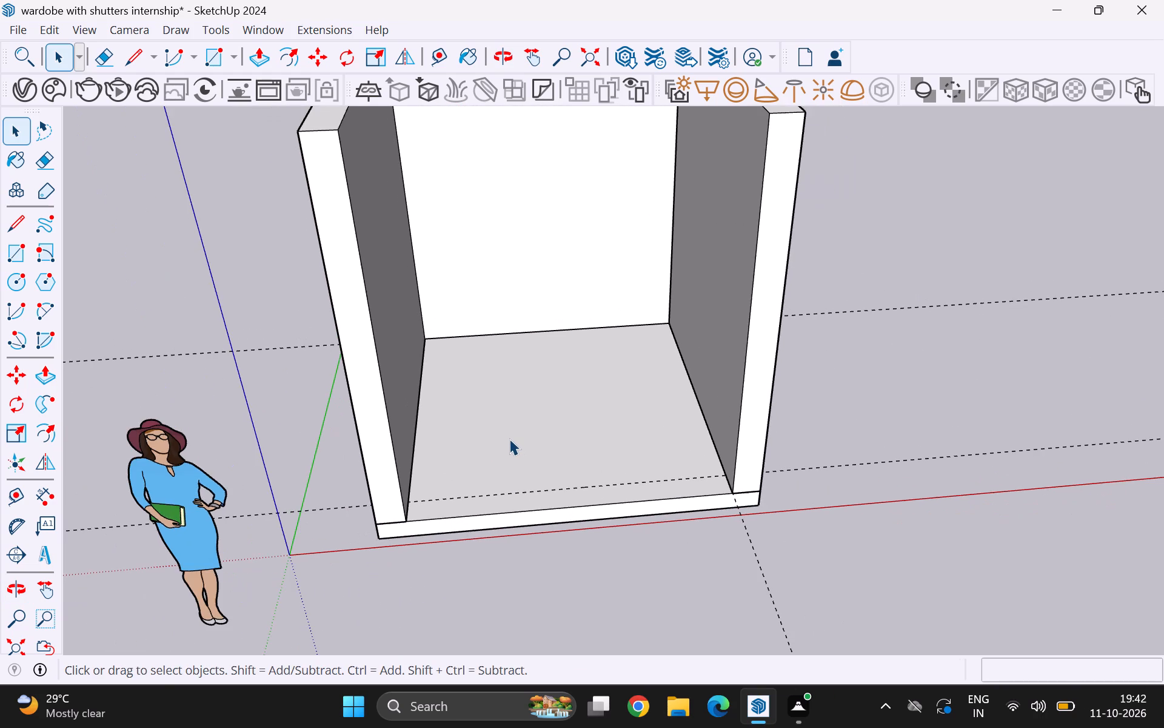
pyautogui.scroll(-1, 509, 439)
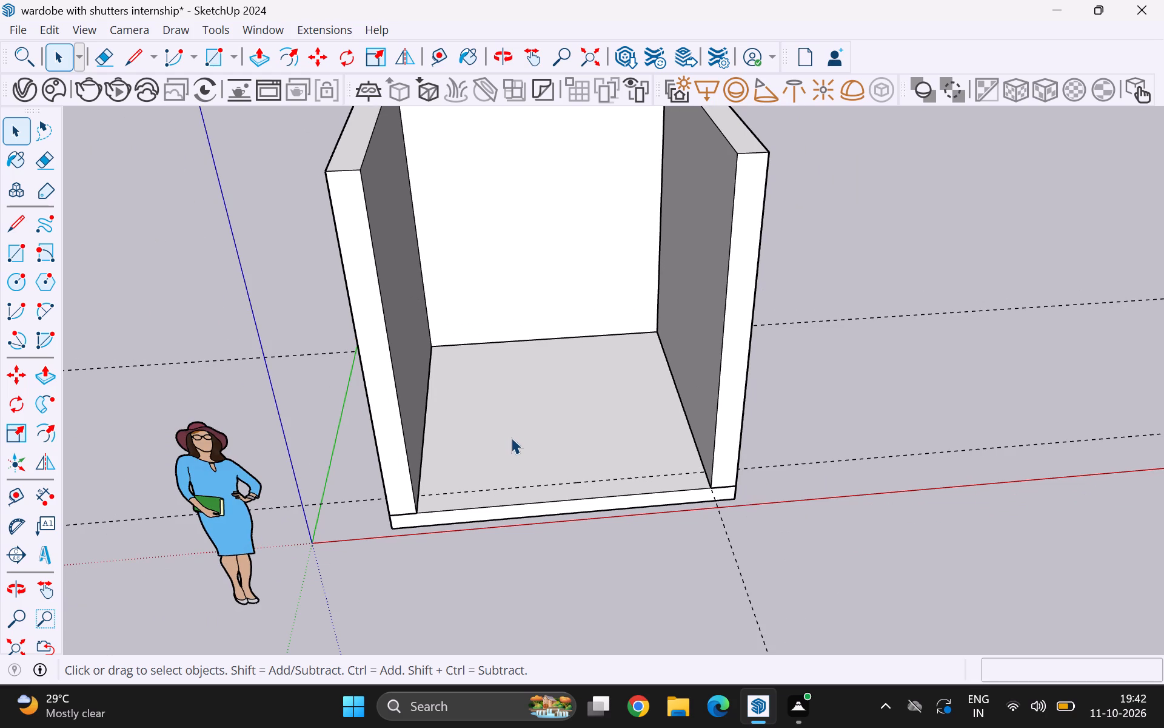
pyautogui.scroll(-5, 511, 437)
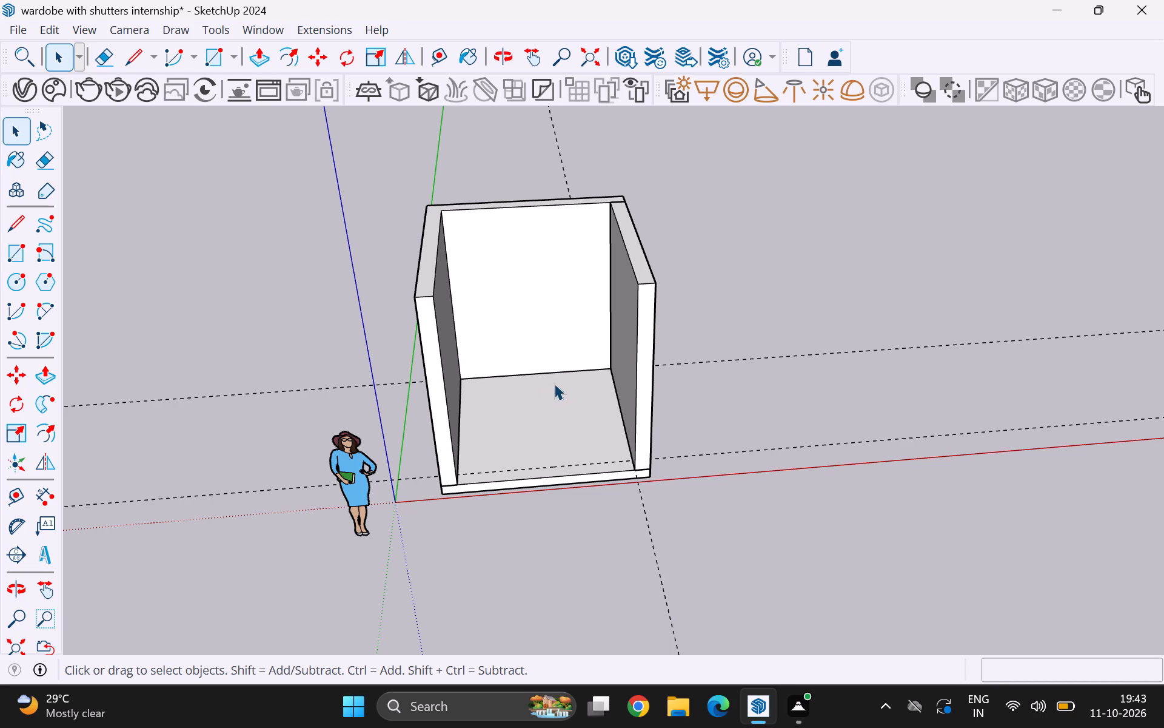
# Open the floor group and Push/Pull its rear edge face outward by 3', beyond the back wall.
pyautogui.moveTo(576, 353); pyautogui.dragTo(572, 431, button='middle')
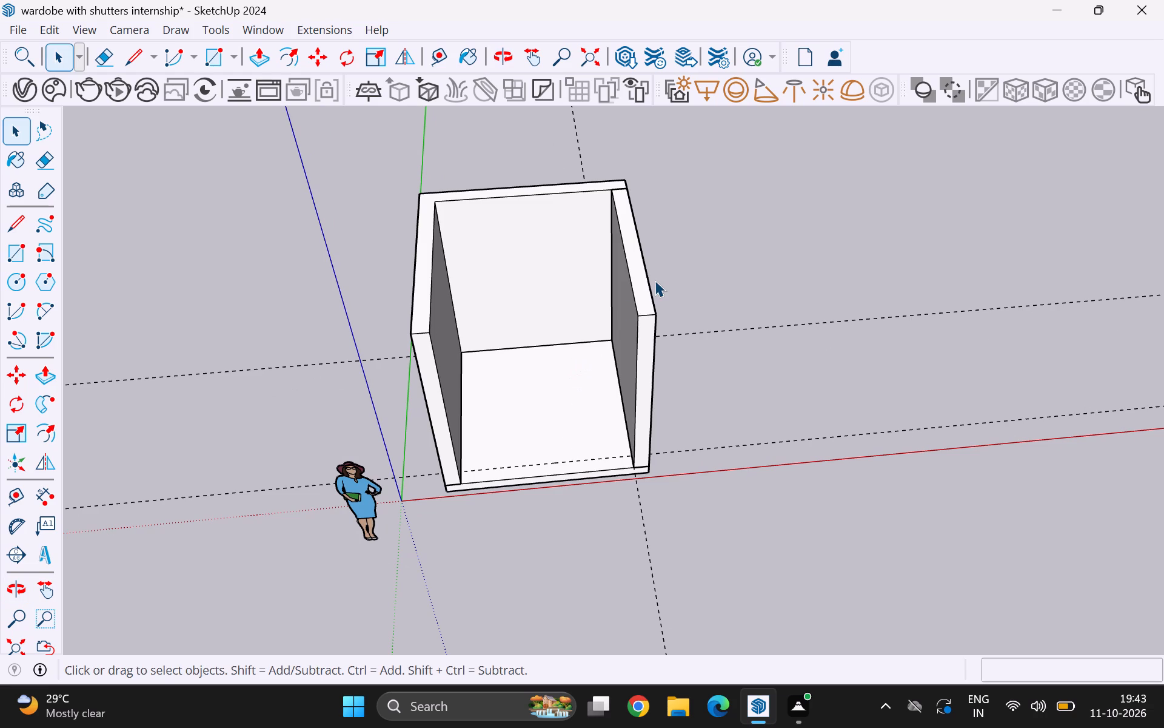
pyautogui.moveTo(655, 280); pyautogui.dragTo(218, 295, button='middle')
pyautogui.moveTo(423, 351); pyautogui.dragTo(653, 332, button='middle')
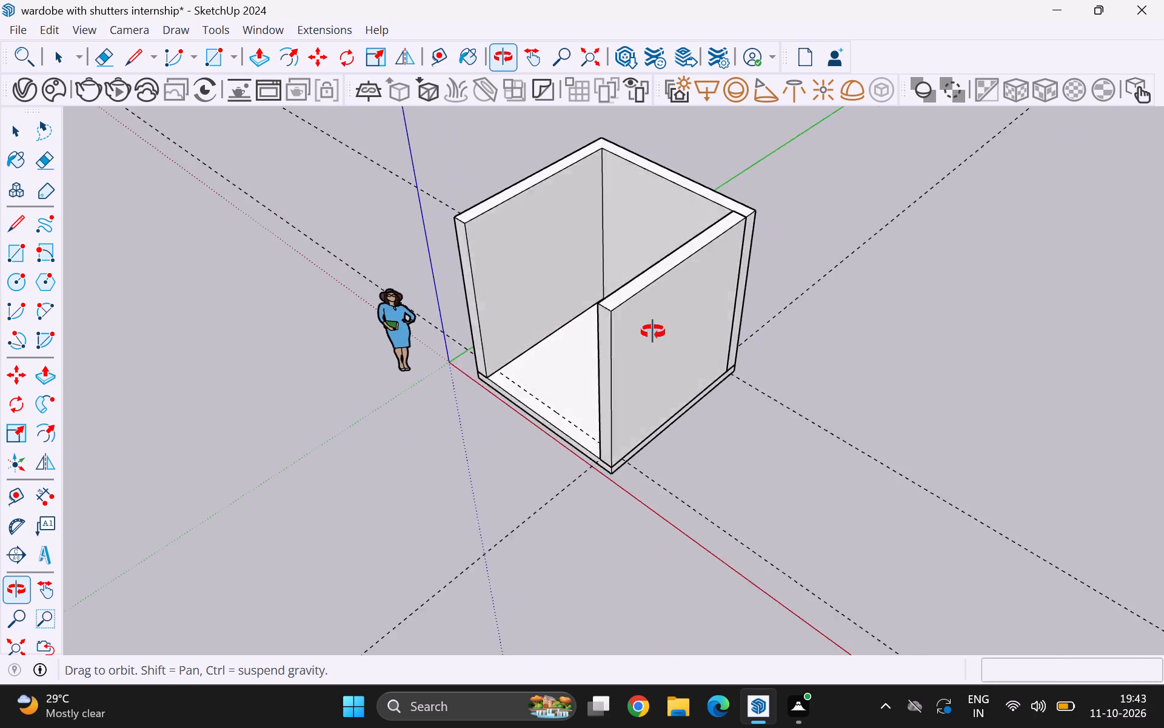
pyautogui.moveTo(653, 332); pyautogui.dragTo(792, 323, button='middle')
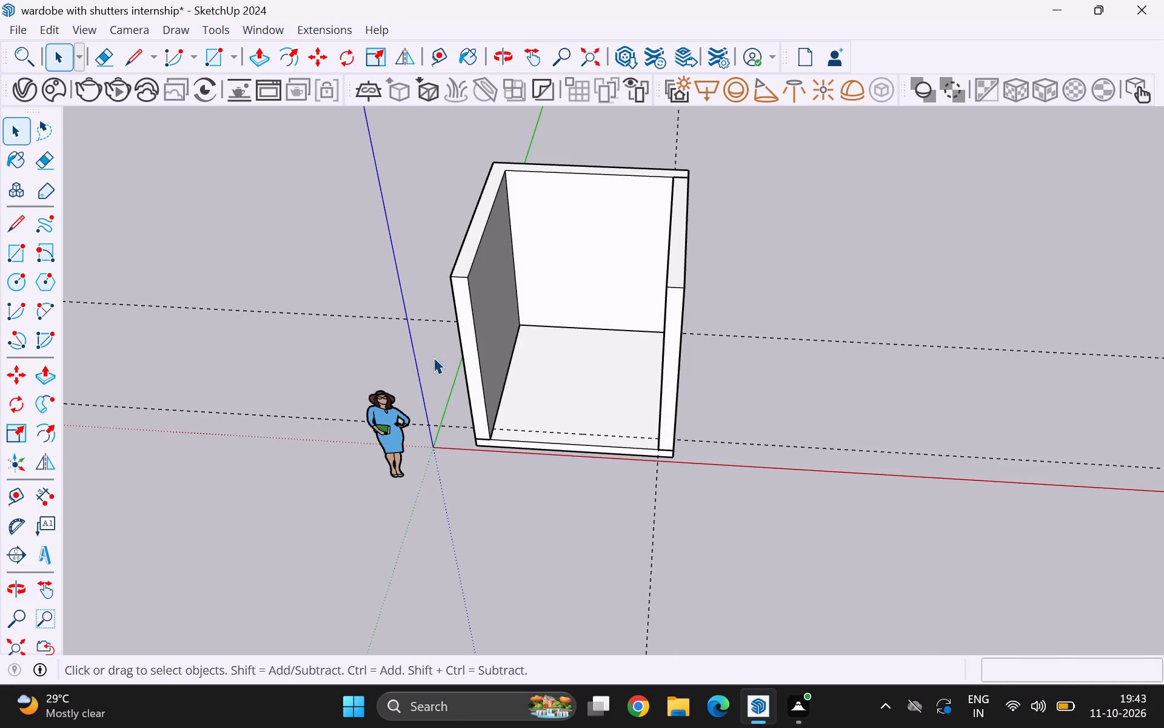
pyautogui.moveTo(446, 361); pyautogui.dragTo(1071, 319, button='middle')
pyautogui.scroll(-2, 671, 323)
pyautogui.moveTo(440, 465); pyautogui.dragTo(751, 437, button='middle')
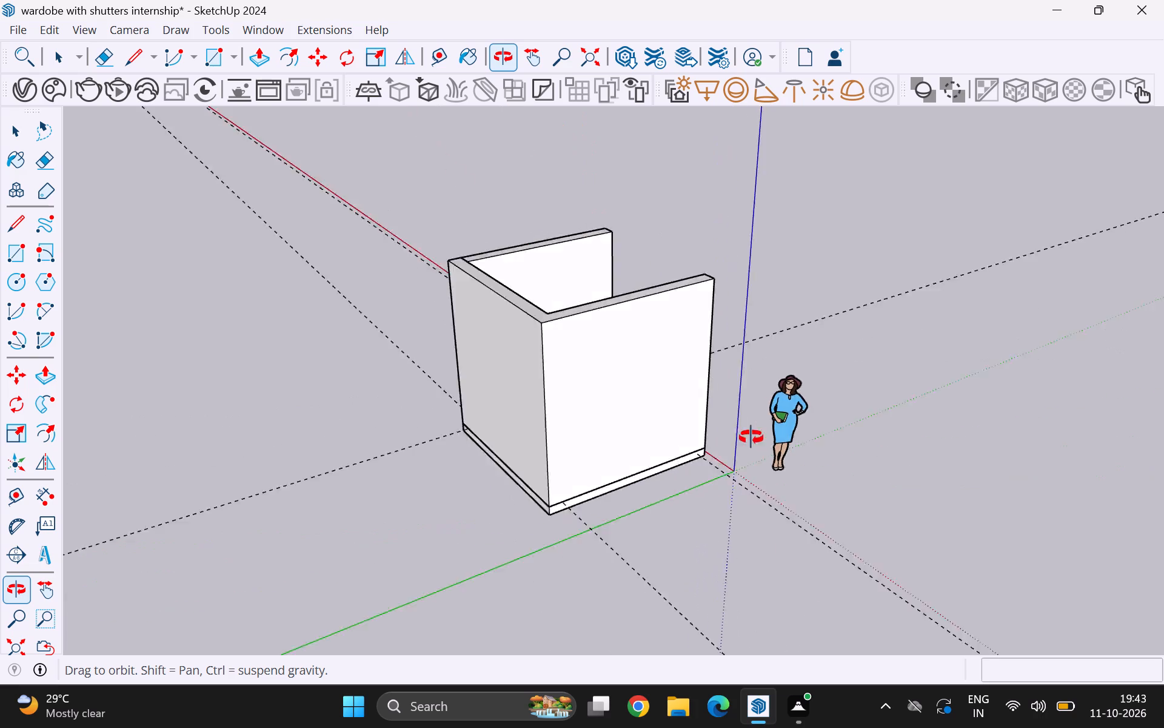
pyautogui.moveTo(751, 437); pyautogui.dragTo(1003, 417, button='middle')
pyautogui.scroll(5, 684, 530)
pyautogui.scroll(3, 637, 491)
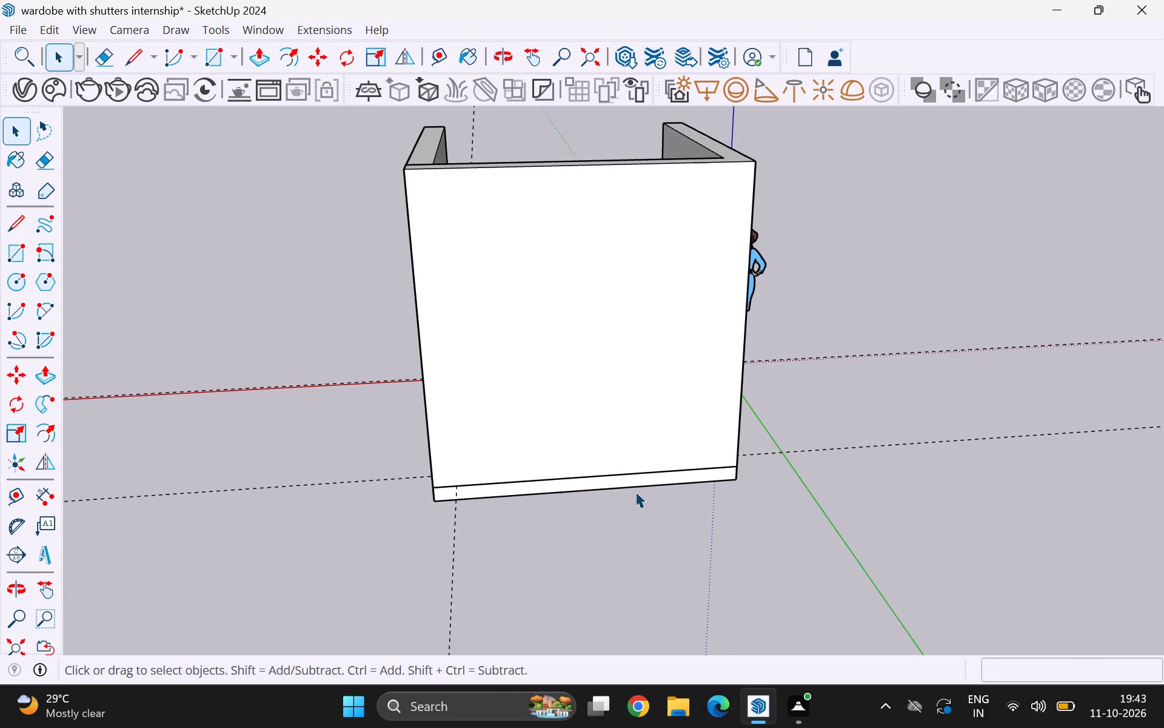
pyautogui.scroll(8, 635, 491)
pyautogui.moveTo(630, 539); pyautogui.dragTo(629, 498, button='middle')
pyautogui.scroll(9, 614, 448)
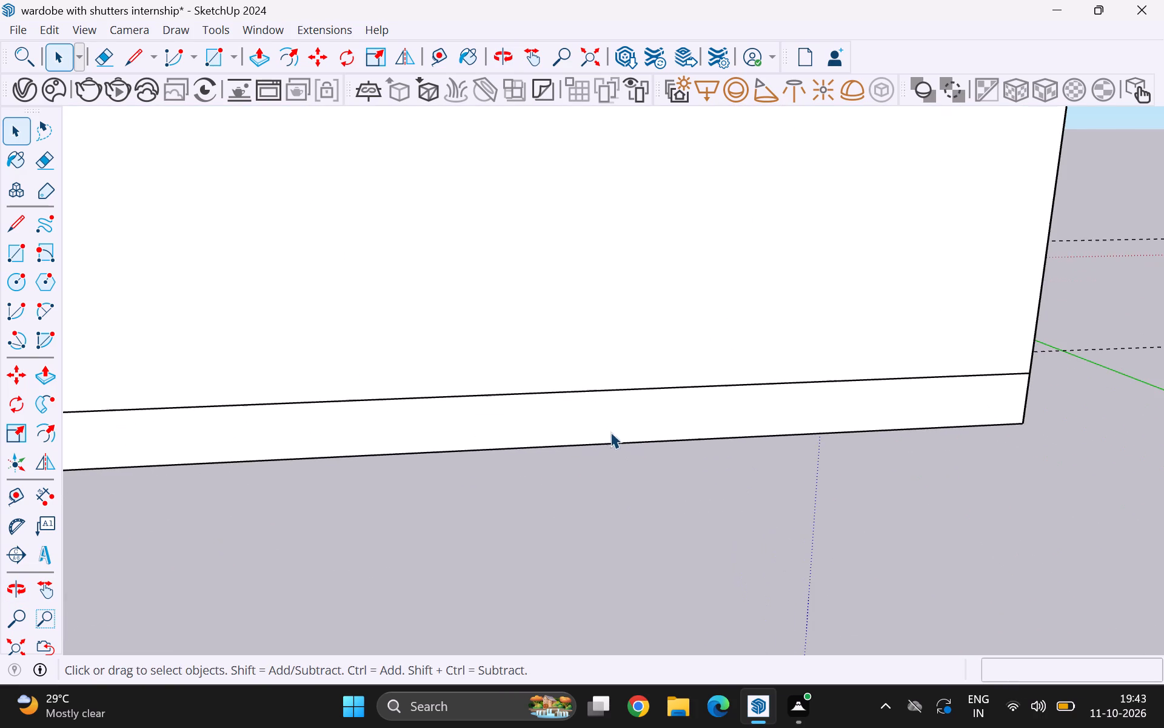
pyautogui.doubleClick(617, 414)
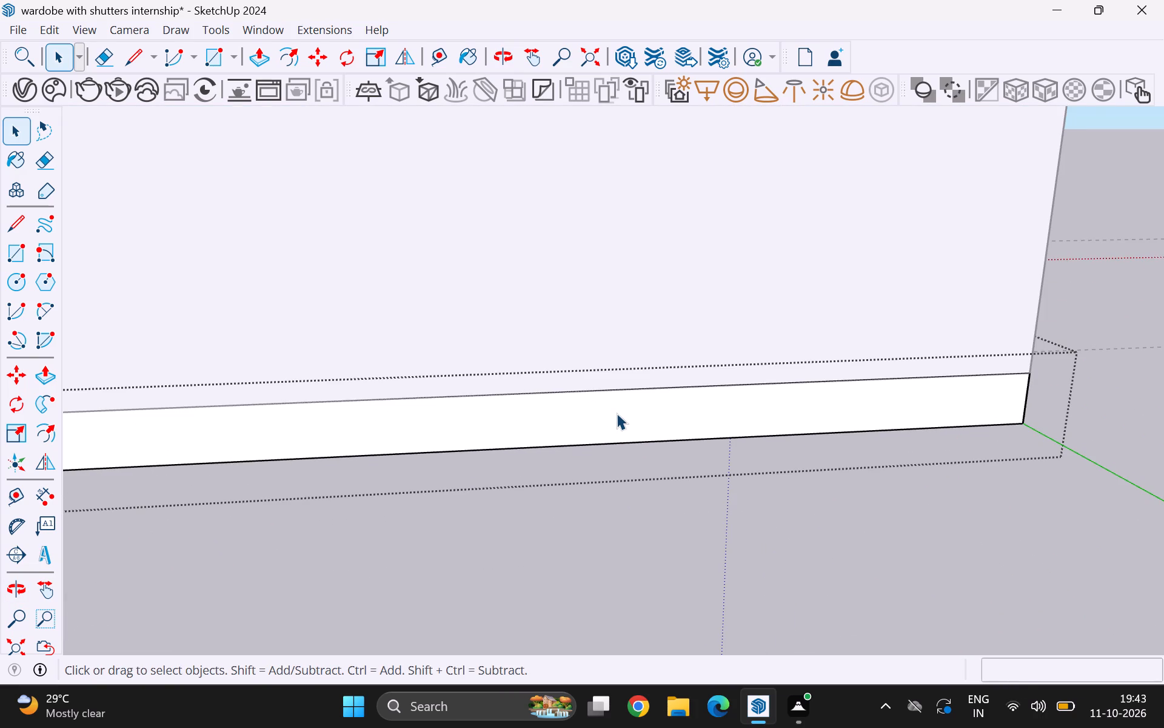
pyautogui.press('p')
pyautogui.click(617, 413)
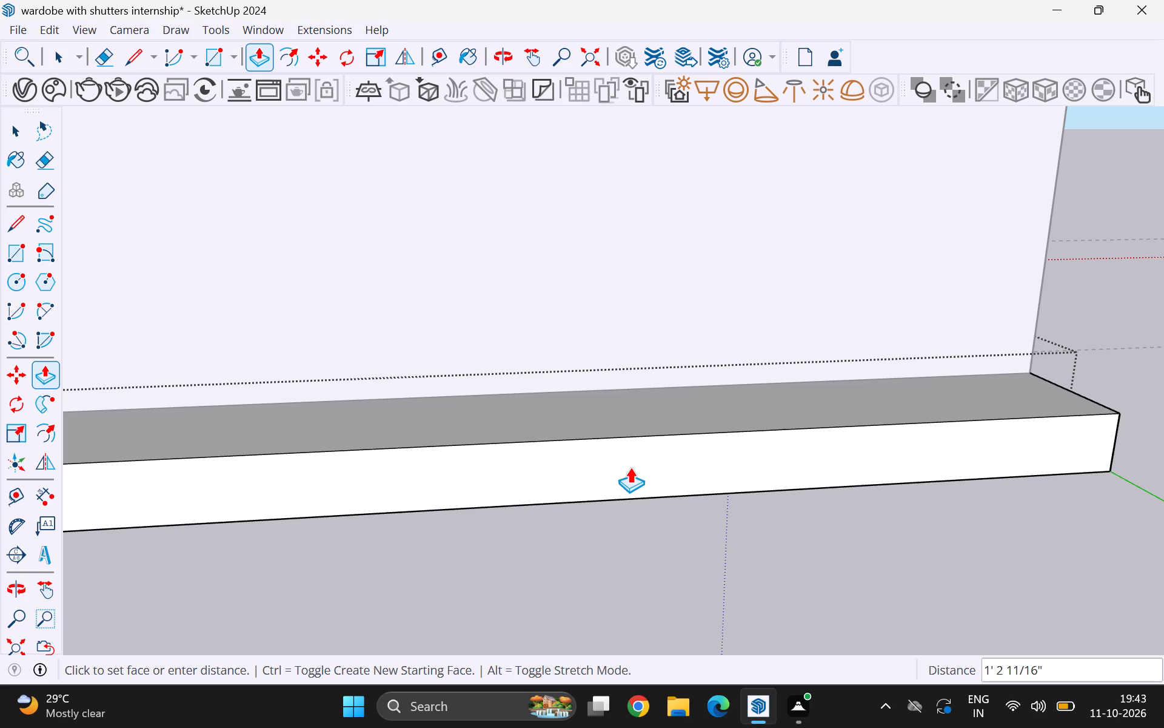
pyautogui.write('13')
pyautogui.press('BackSpace')
pyautogui.press('BackSpace')
pyautogui.press('3')
pyautogui.press("'")
pyautogui.press('Return')
pyautogui.press('space')
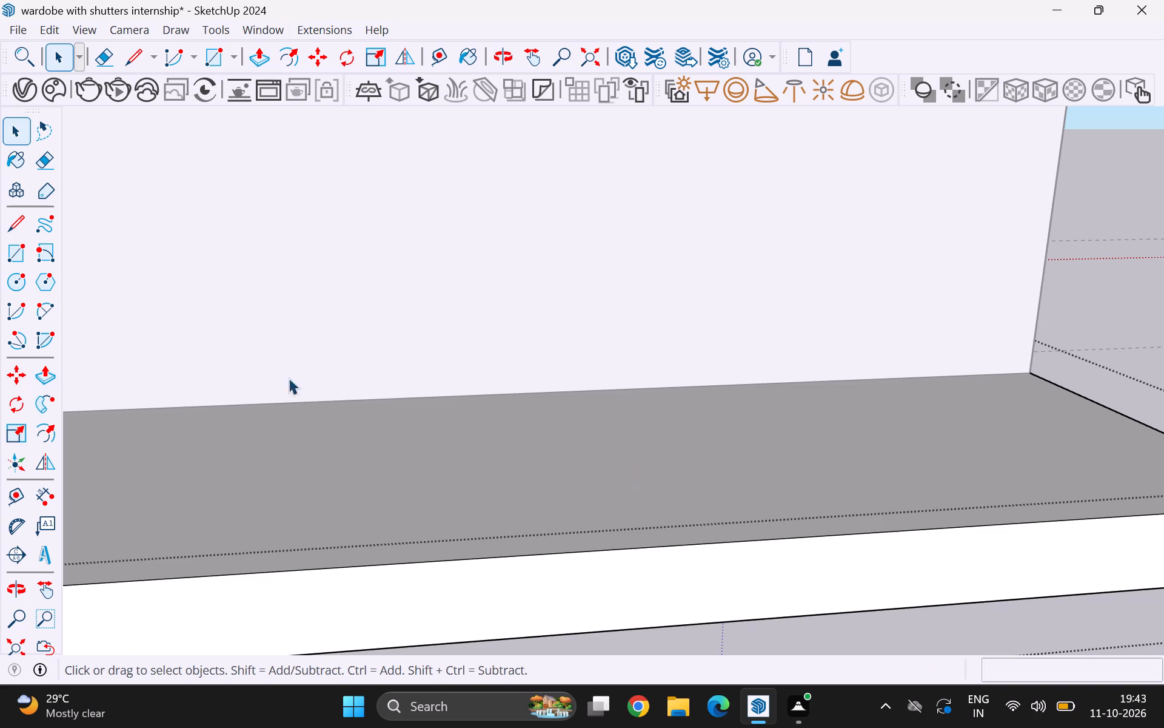
pyautogui.scroll(-18, 335, 329)
pyautogui.click(646, 354)
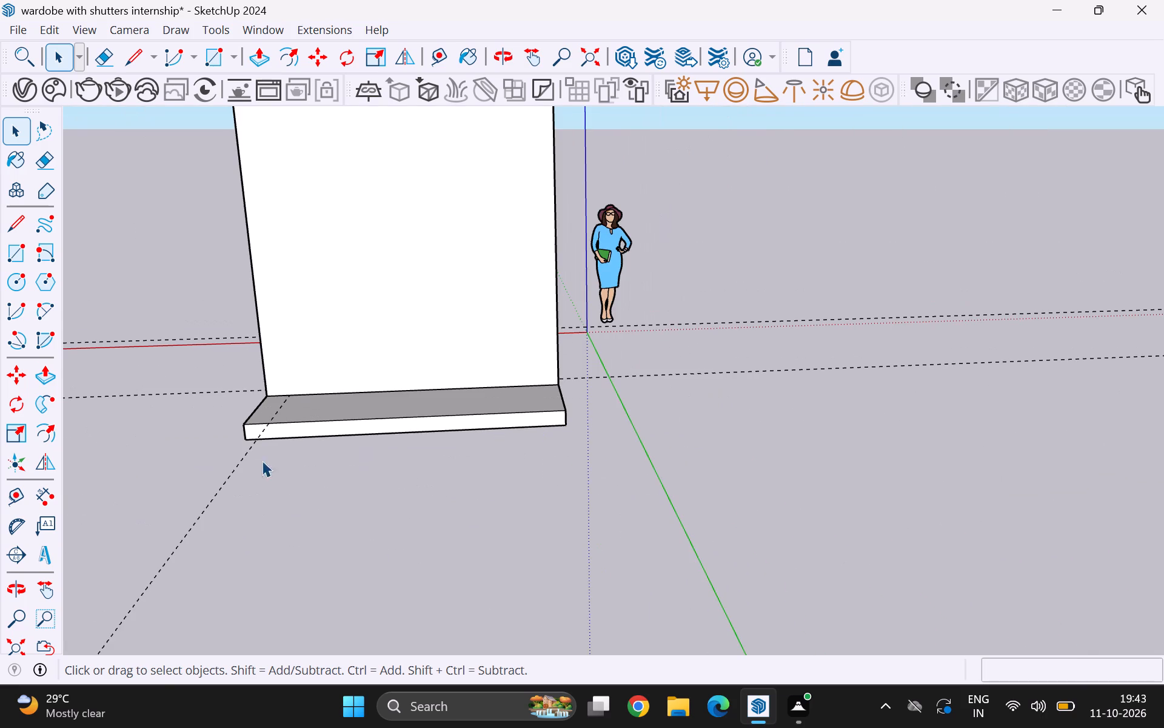
# Move the L-shaped group of back wall and origin-side wall 3' back, snapping its corner to the extended floor's rear corner.
pyautogui.moveTo(181, 462); pyautogui.dragTo(606, 461, button='middle')
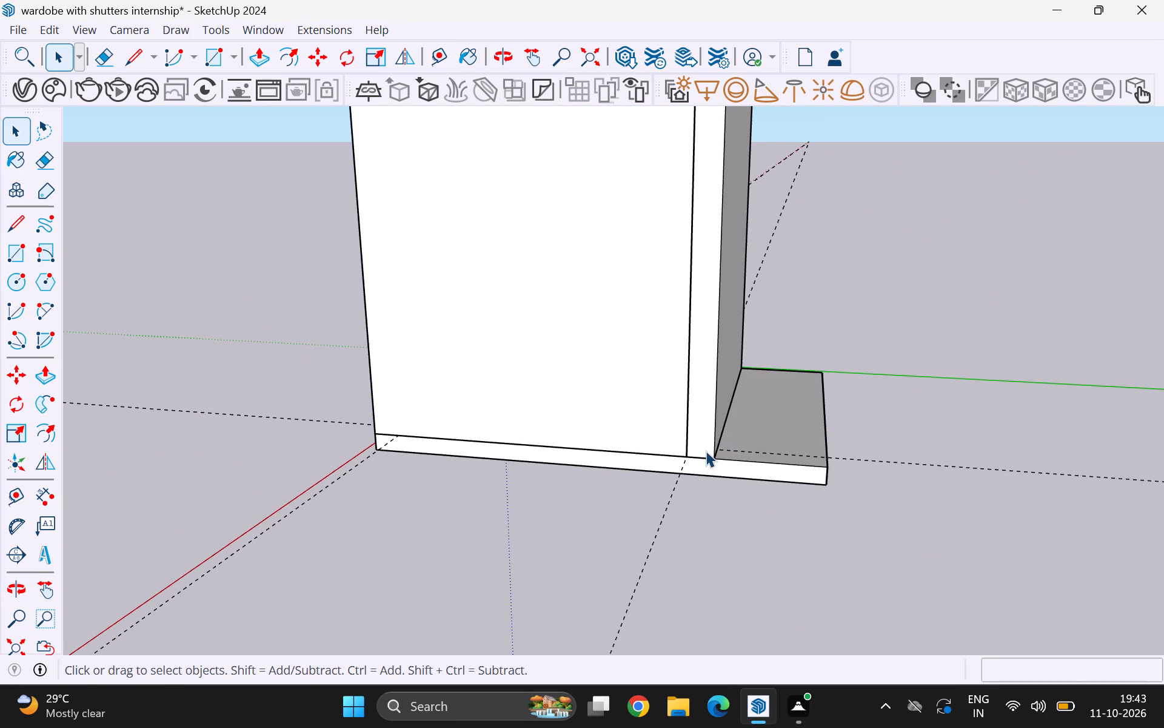
pyautogui.click(706, 450)
pyautogui.scroll(7, 707, 450)
pyautogui.press('m')
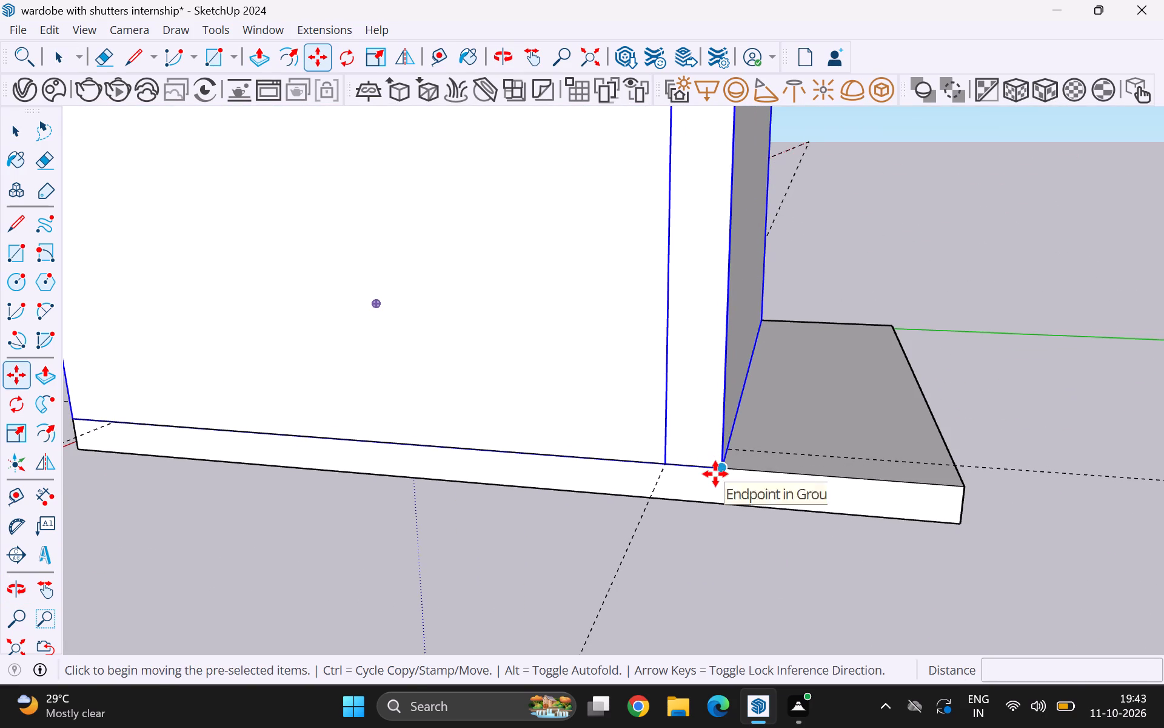
pyautogui.click(717, 473)
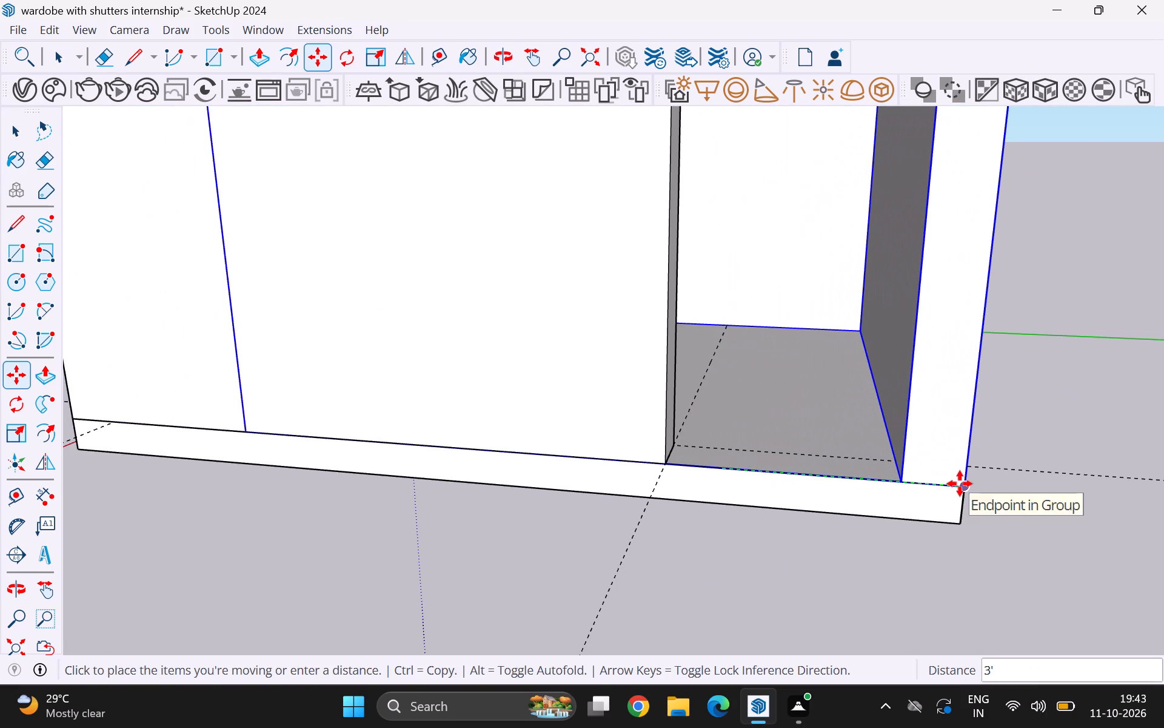
pyautogui.click(960, 484)
pyautogui.press('space')
pyautogui.scroll(-4, 748, 452)
pyautogui.moveTo(952, 440); pyautogui.dragTo(810, 467, button='middle')
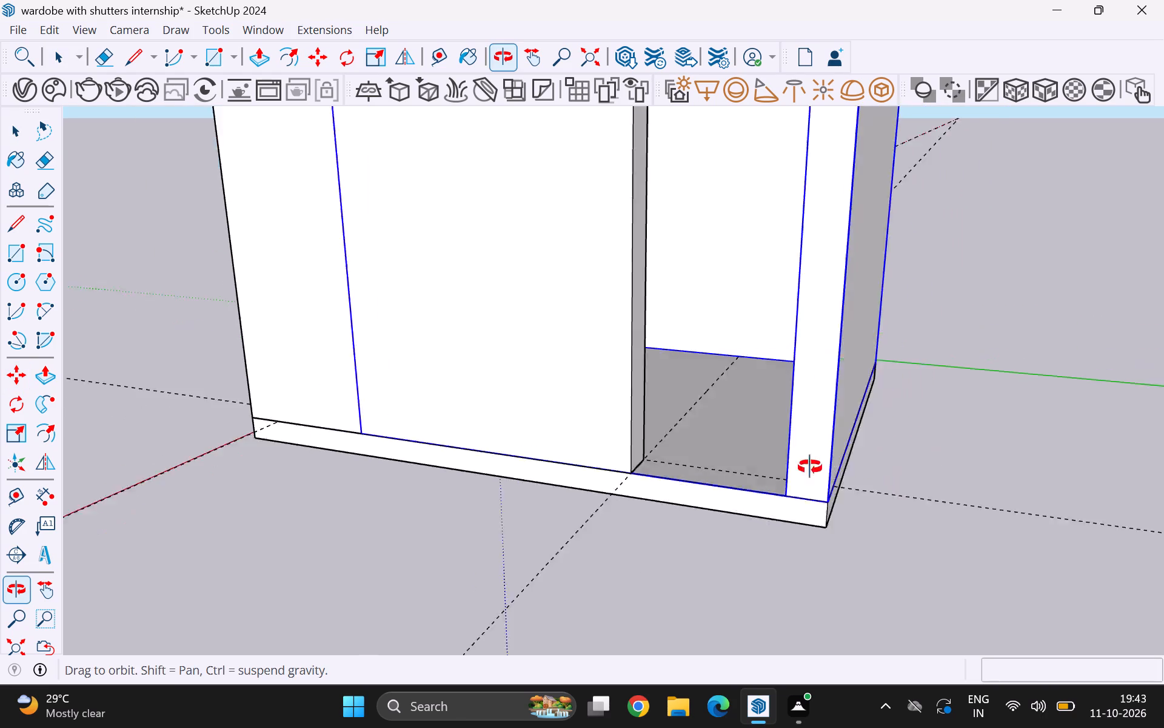
pyautogui.moveTo(810, 467); pyautogui.dragTo(724, 484, button='middle')
pyautogui.click(923, 416)
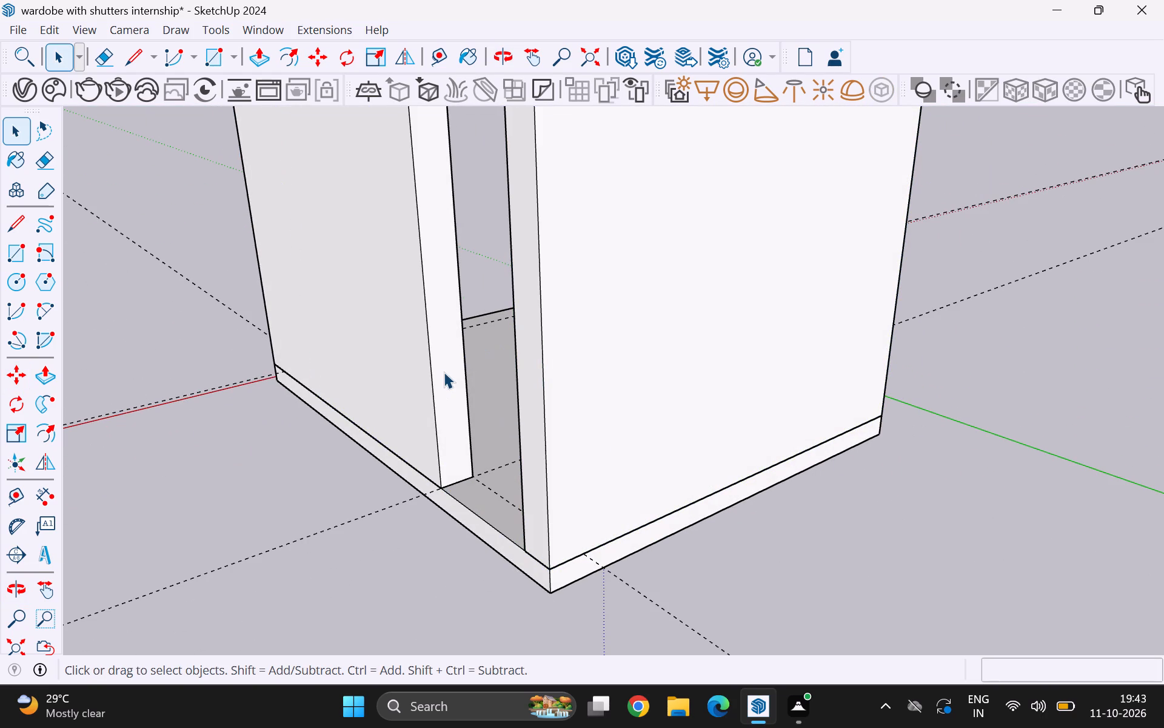
# Extend the rear end face of the side wall farther from the origin by 3' to meet the back wall.
pyautogui.doubleClick(444, 372)
pyautogui.click(445, 374)
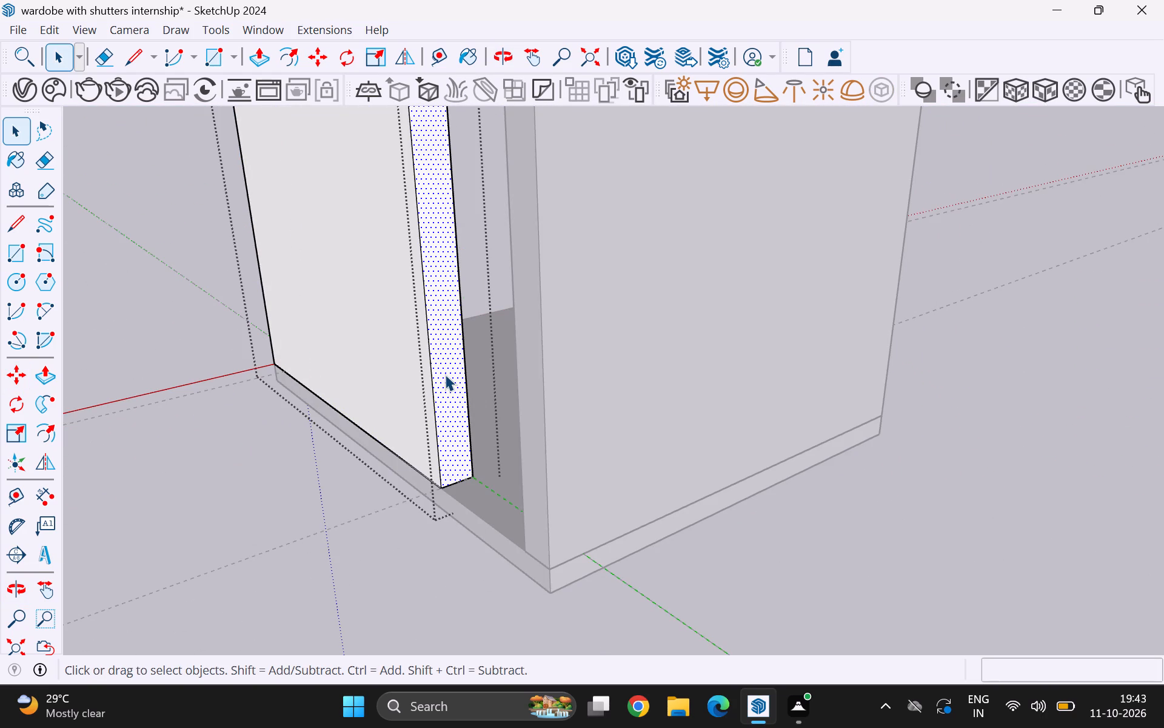
pyautogui.press('p')
pyautogui.doubleClick(445, 374)
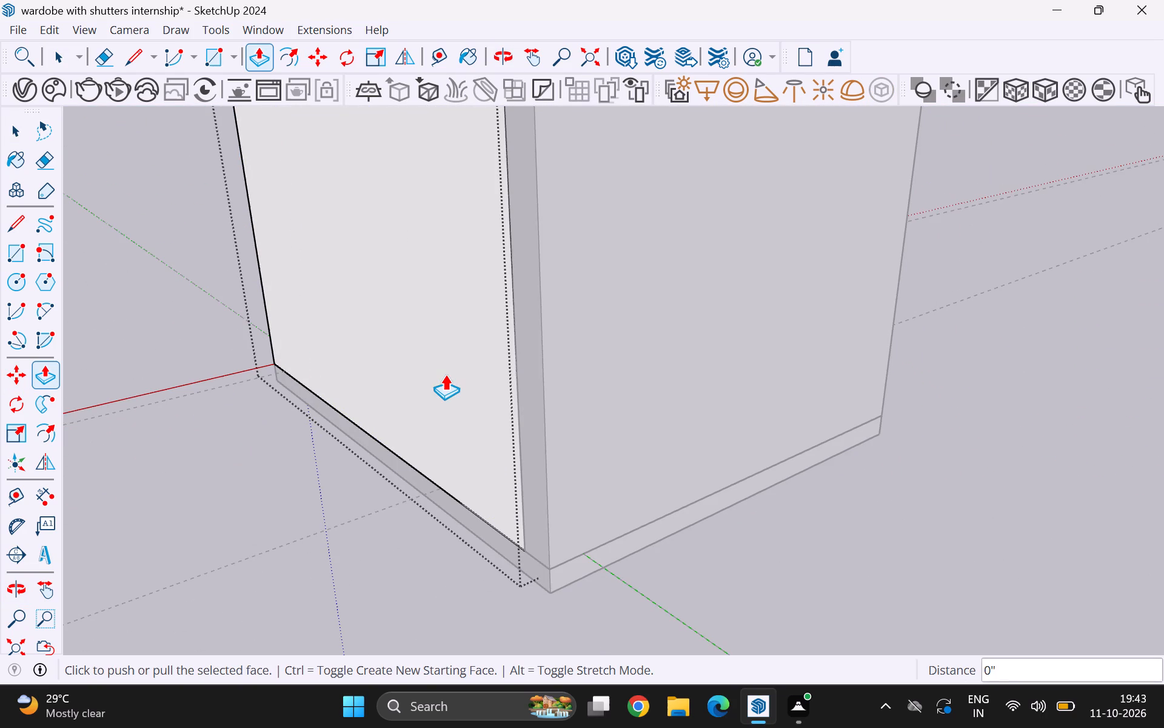
pyautogui.press('space')
pyautogui.click(933, 531)
# Open the group of back wall and origin-side wall and Push/Pull the side wall's front end face forward 3' to the floor's front edge.
pyautogui.scroll(-4, 645, 447)
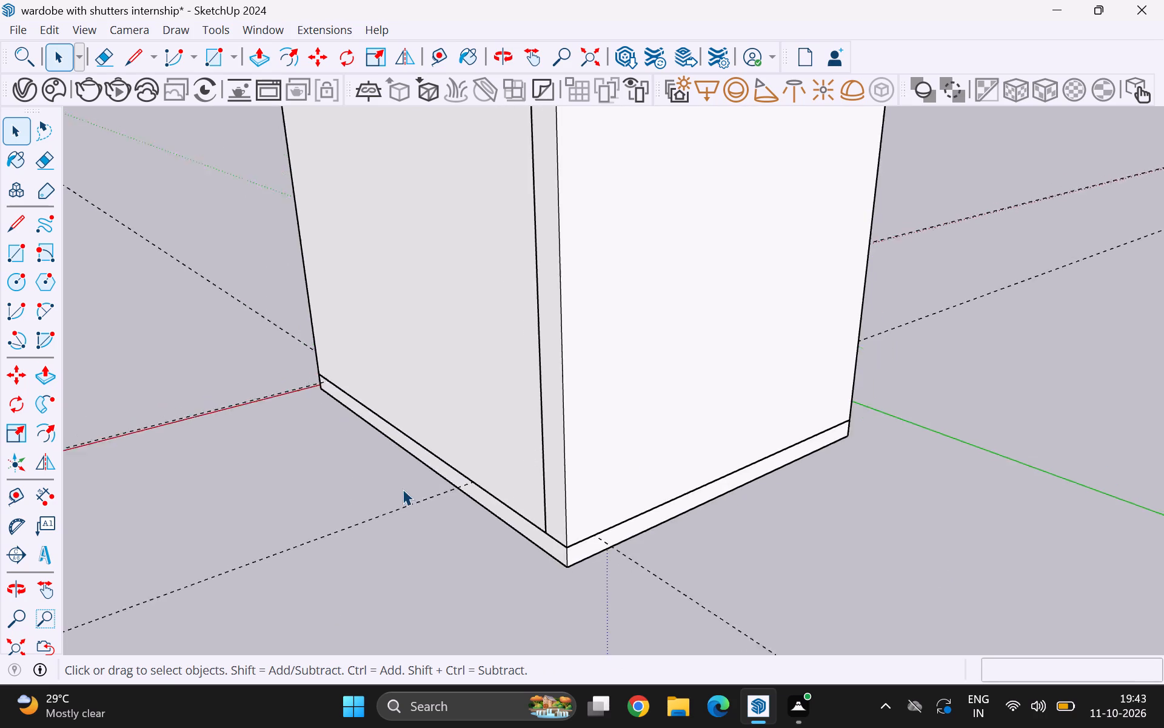
pyautogui.moveTo(403, 489); pyautogui.dragTo(1011, 480, button='middle')
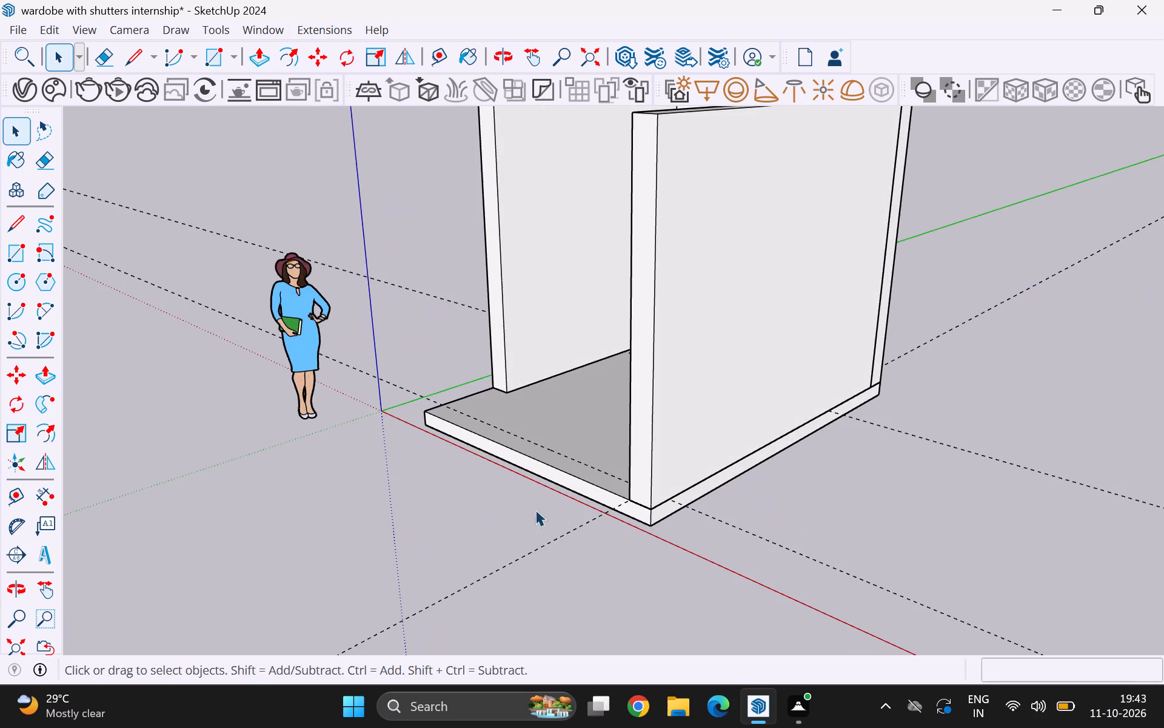
pyautogui.moveTo(444, 508); pyautogui.dragTo(786, 505, button='middle')
pyautogui.scroll(4, 437, 394)
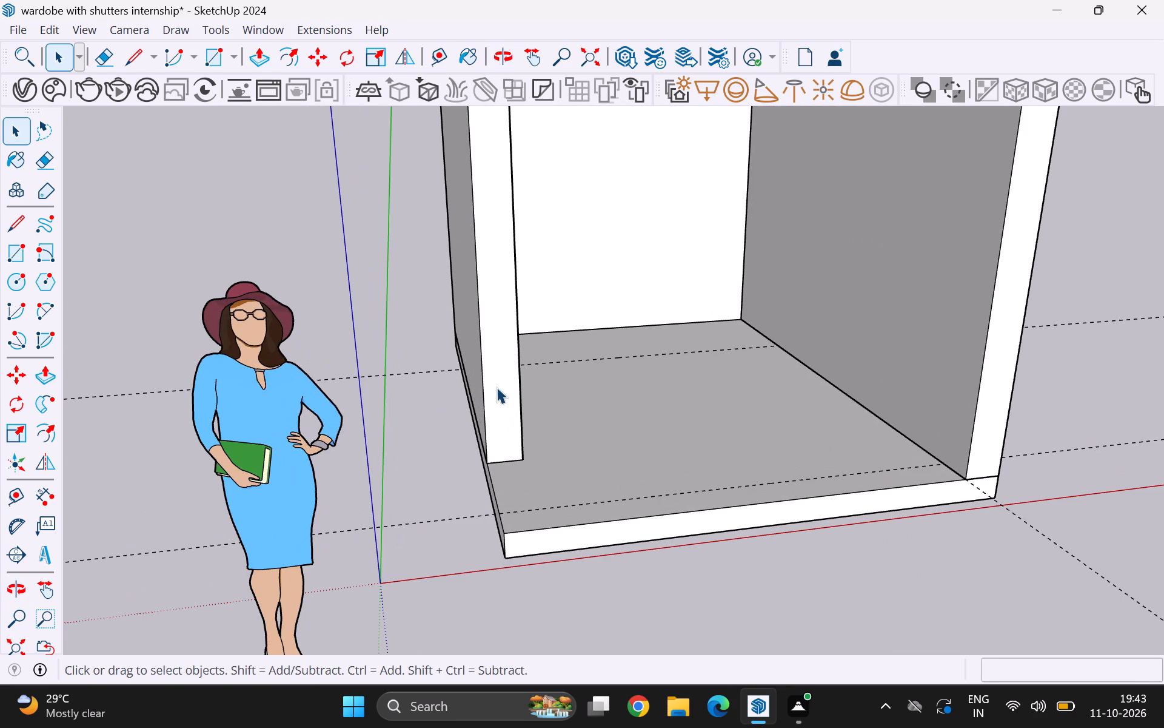
pyautogui.doubleClick(498, 388)
pyautogui.click(498, 388)
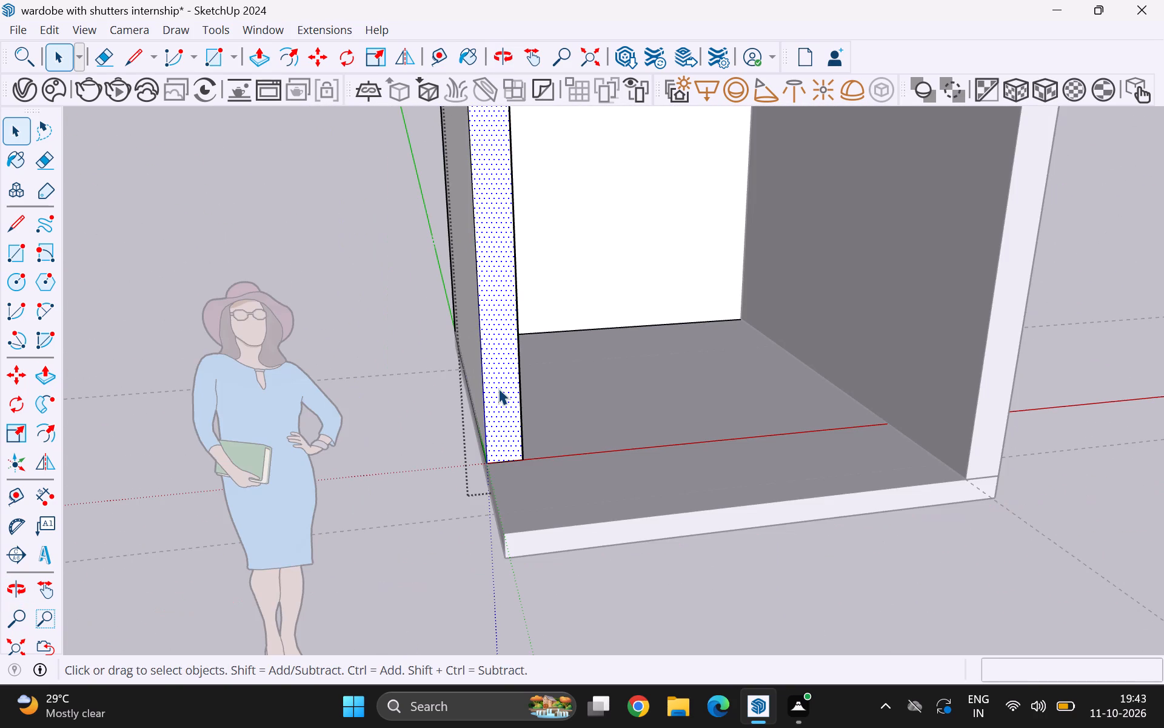
pyautogui.press('p')
pyautogui.doubleClick(498, 388)
pyautogui.press('space')
pyautogui.click(393, 369)
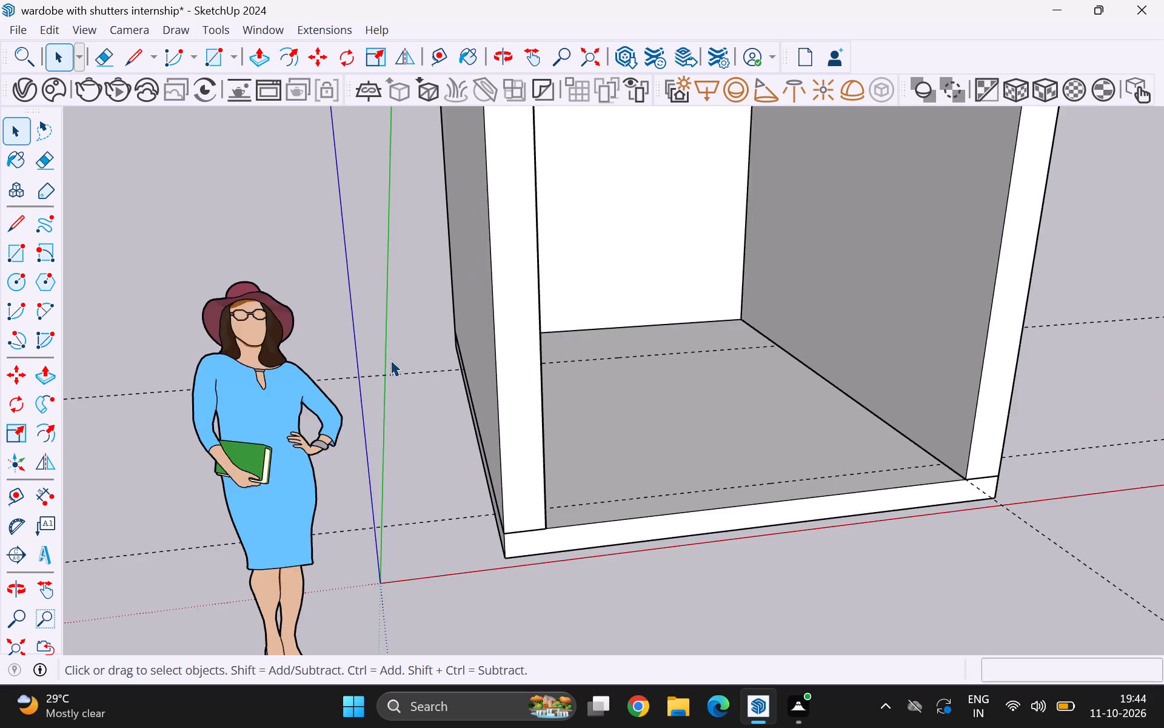
# Delete all the guide lines in the model.
pyautogui.scroll(-10, 390, 360)
pyautogui.moveTo(626, 445); pyautogui.dragTo(591, 554, button='middle')
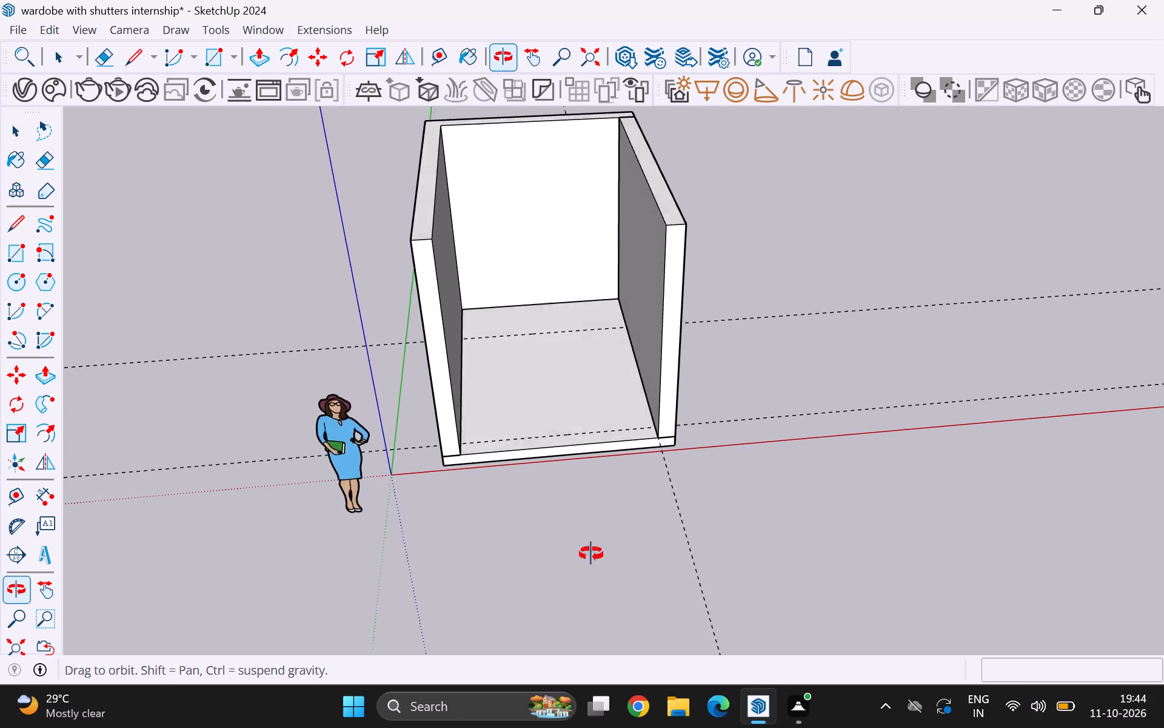
pyautogui.moveTo(591, 554); pyautogui.dragTo(580, 635, button='middle')
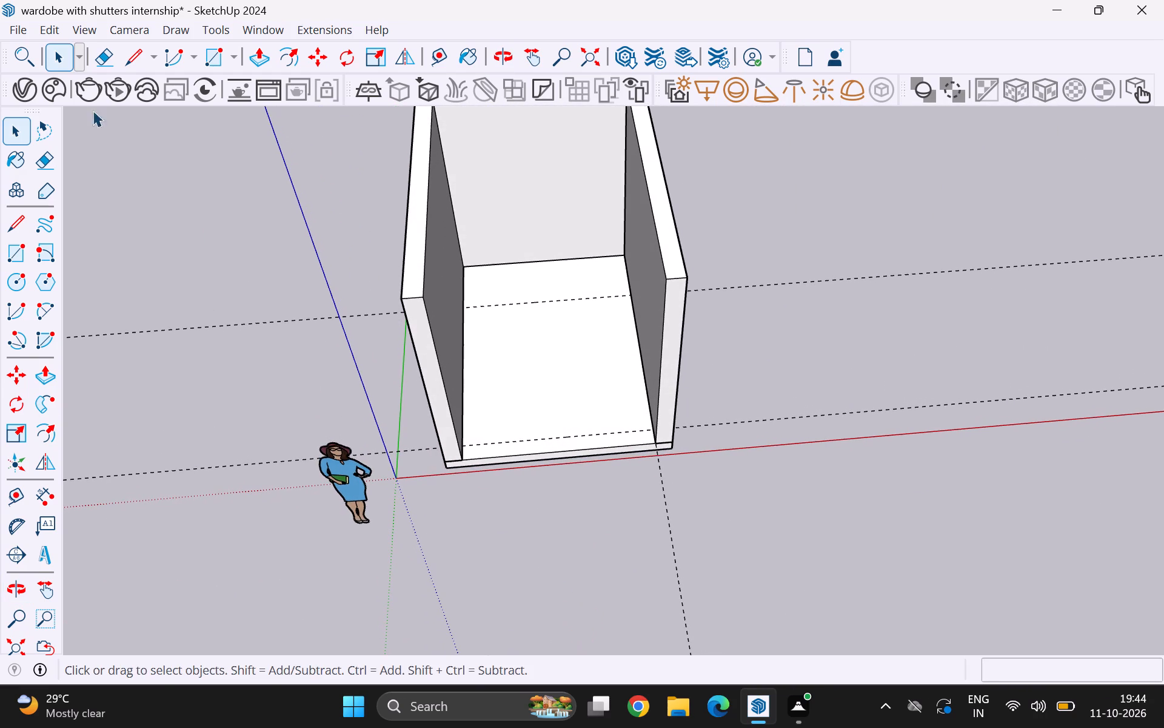
pyautogui.click(50, 32)
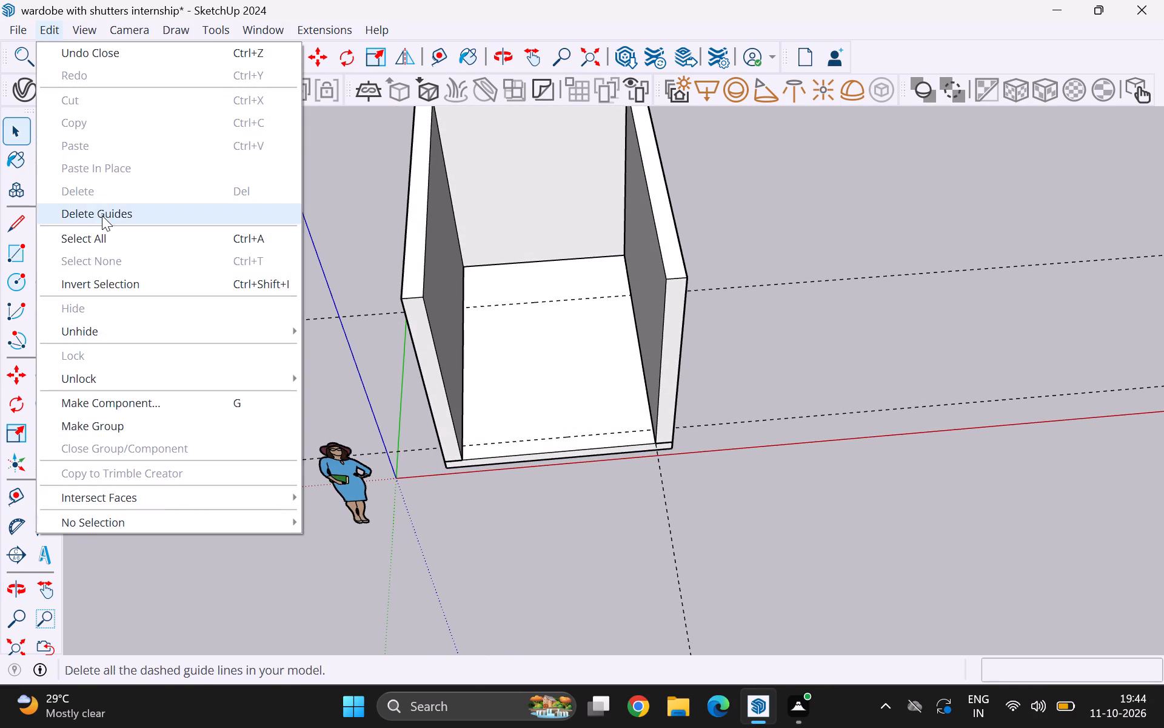
pyautogui.click(102, 215)
# Place a guide on the floor 6' in from the side wall farther from the origin.
pyautogui.scroll(11, 566, 246)
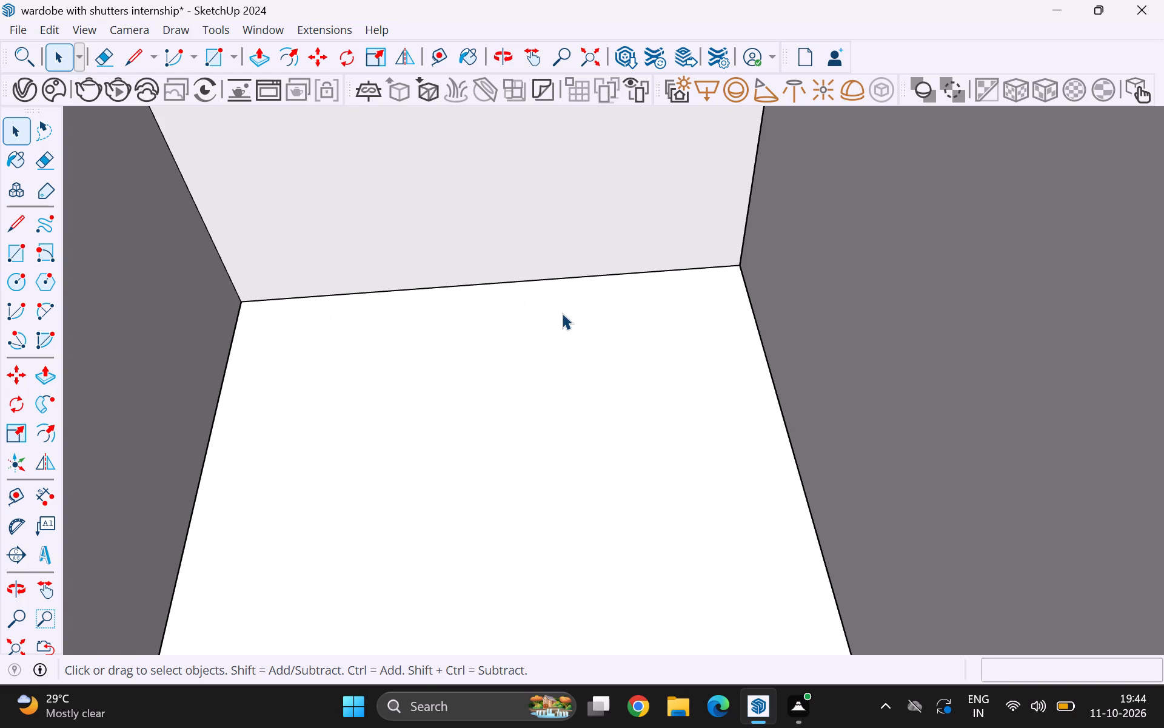
pyautogui.press('t')
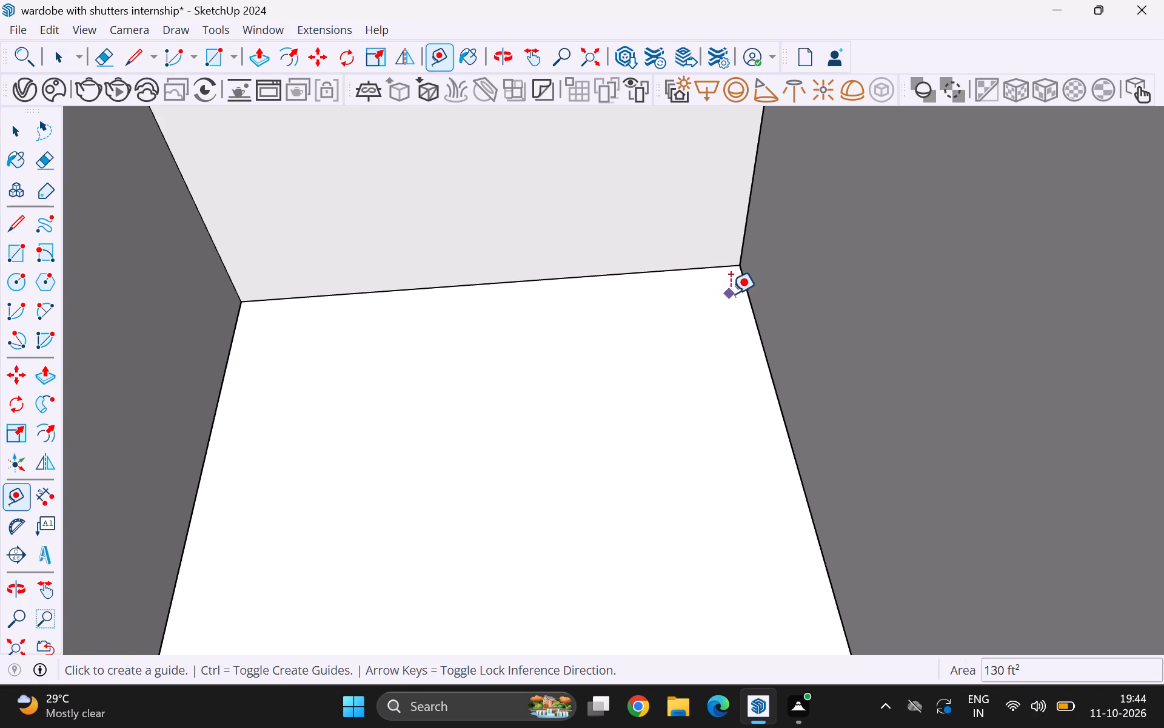
pyautogui.click(756, 315)
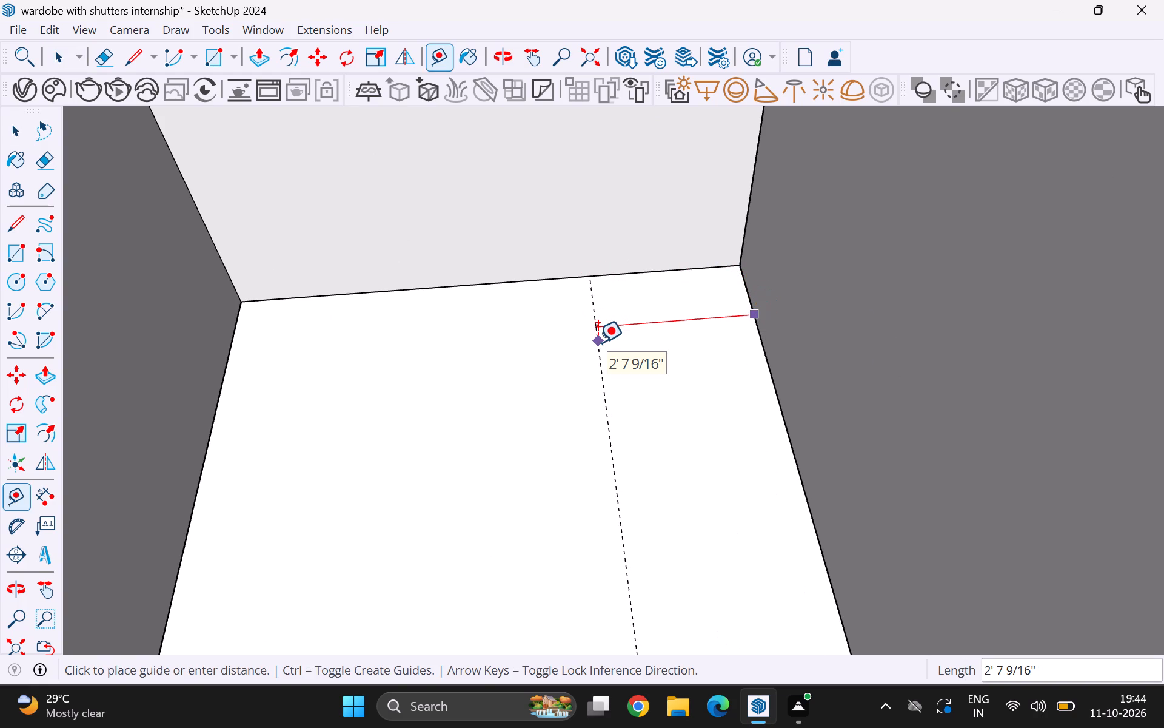
pyautogui.press('6')
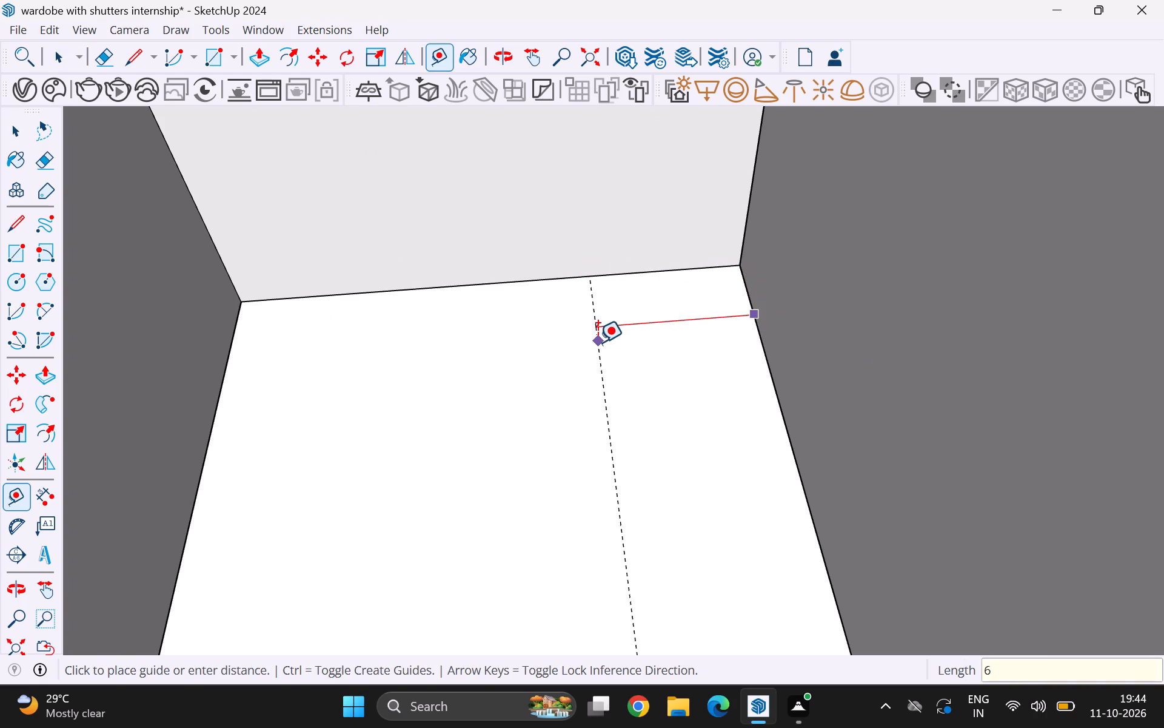
pyautogui.press("'")
pyautogui.press('Return')
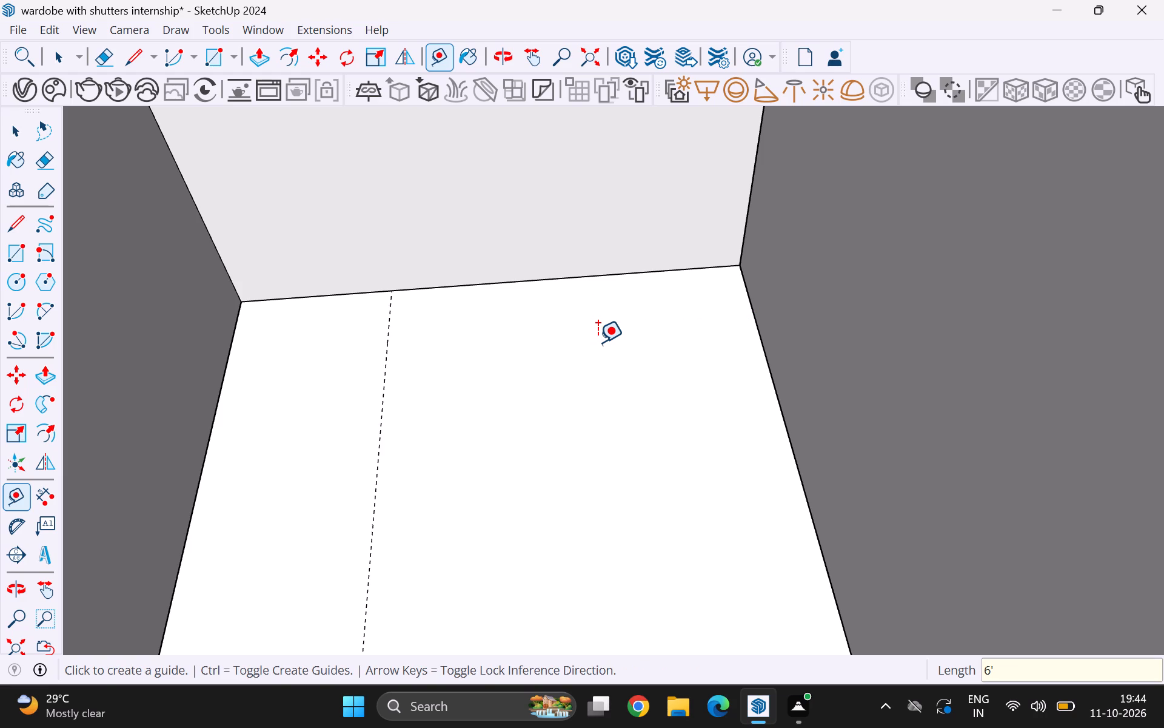
# Place a guide on the floor 4' in front of the back wall, locked to the green axis.
pyautogui.click(428, 288)
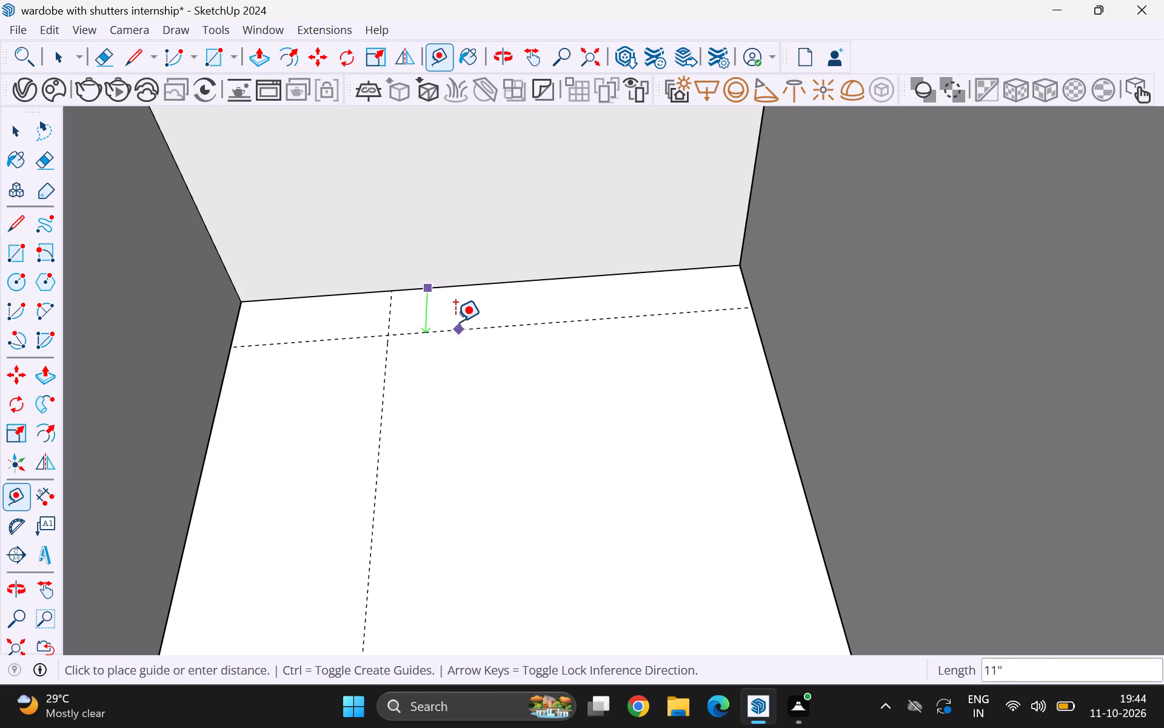
pyautogui.press('Left')
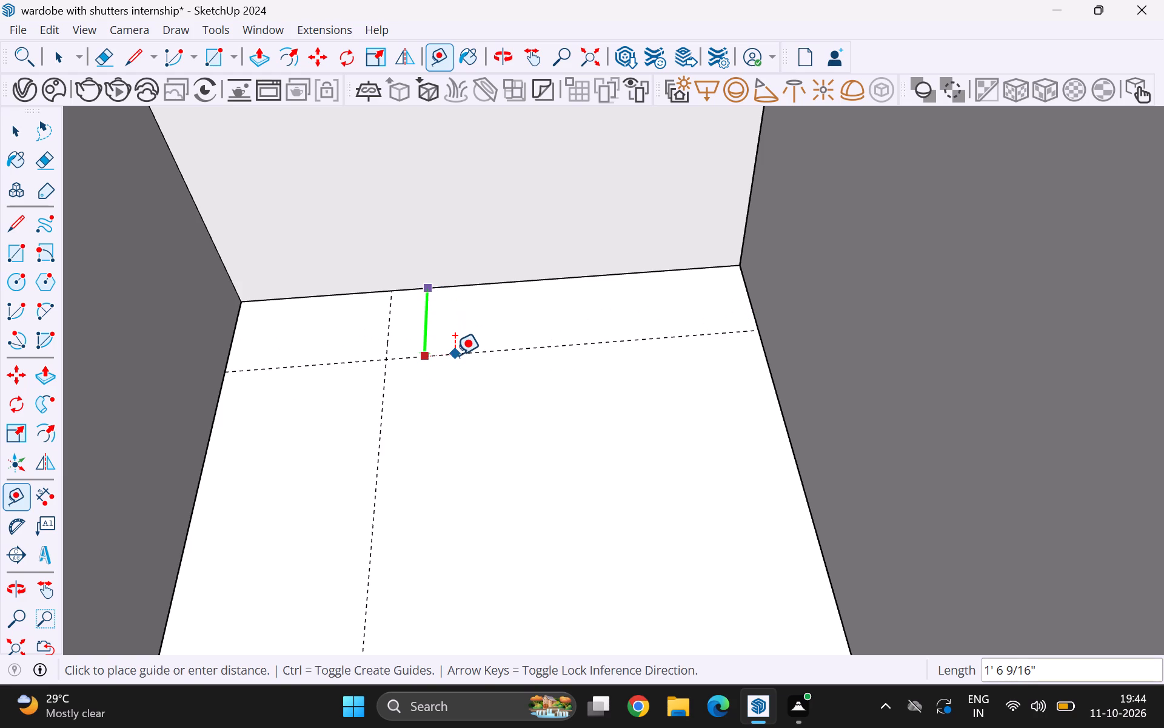
pyautogui.press('4')
pyautogui.press("'")
pyautogui.press('Return')
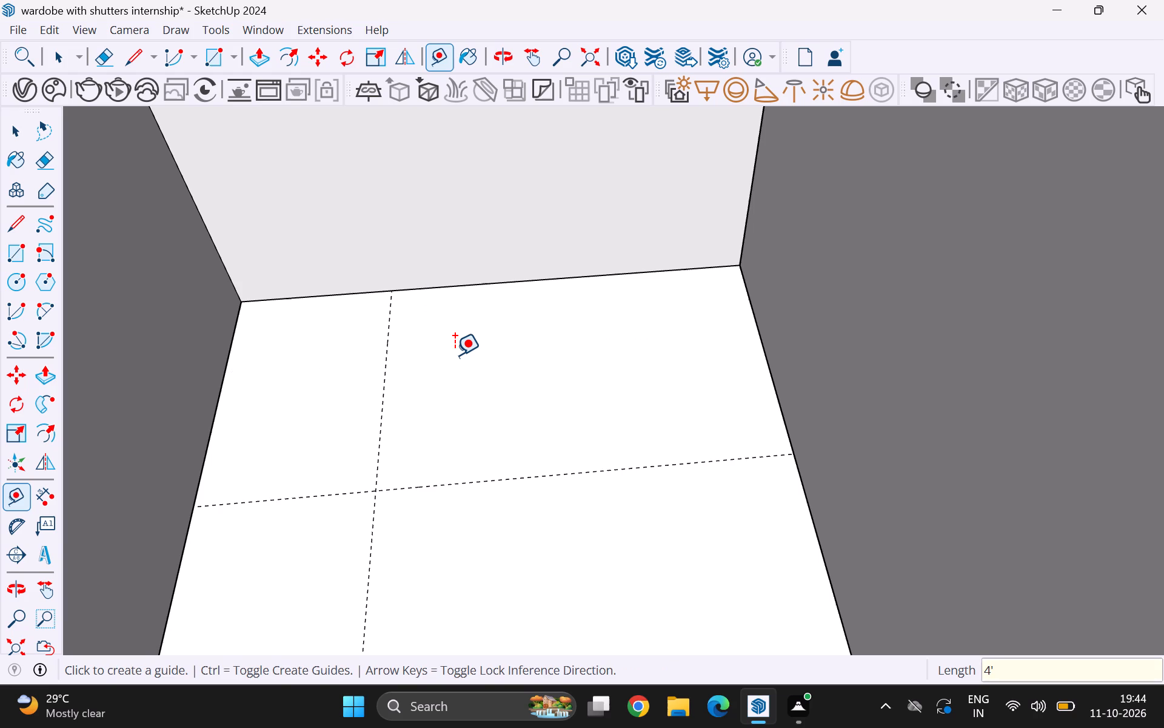
pyautogui.press('space')
# Add parallel guides 5" in front of the 4' guide and 5" from the 6' guide towards the origin-side wall.
pyautogui.scroll(-6, 495, 224)
pyautogui.scroll(-3, 500, 292)
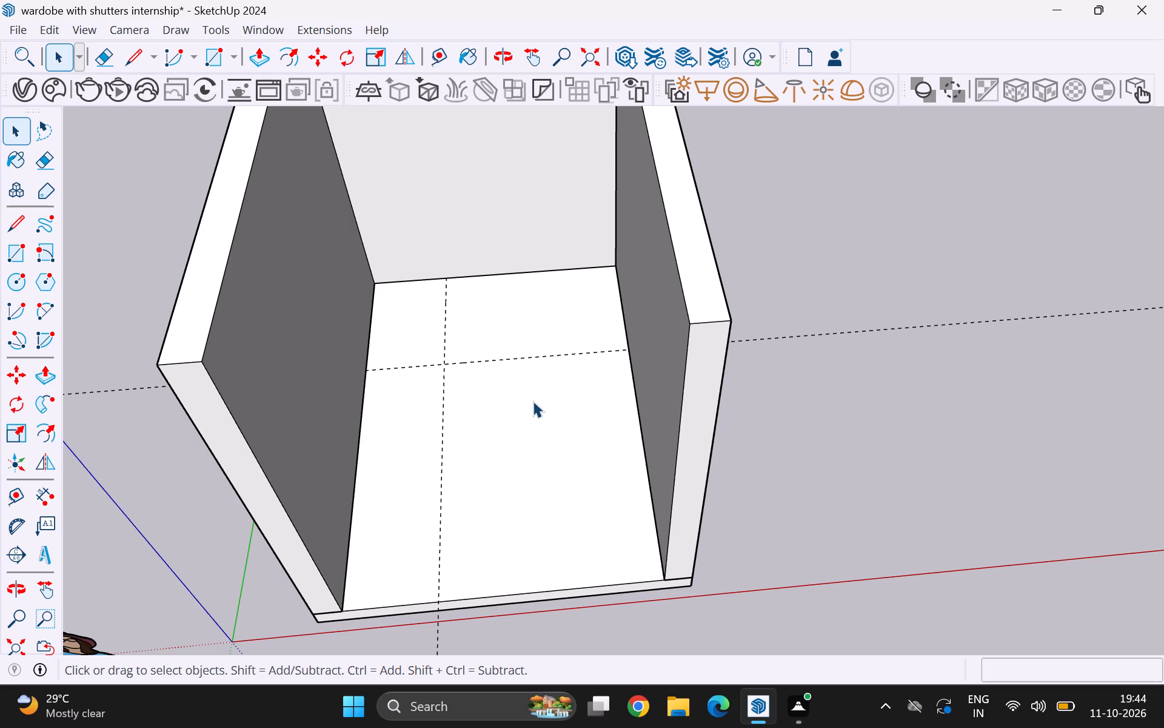
pyautogui.scroll(4, 476, 362)
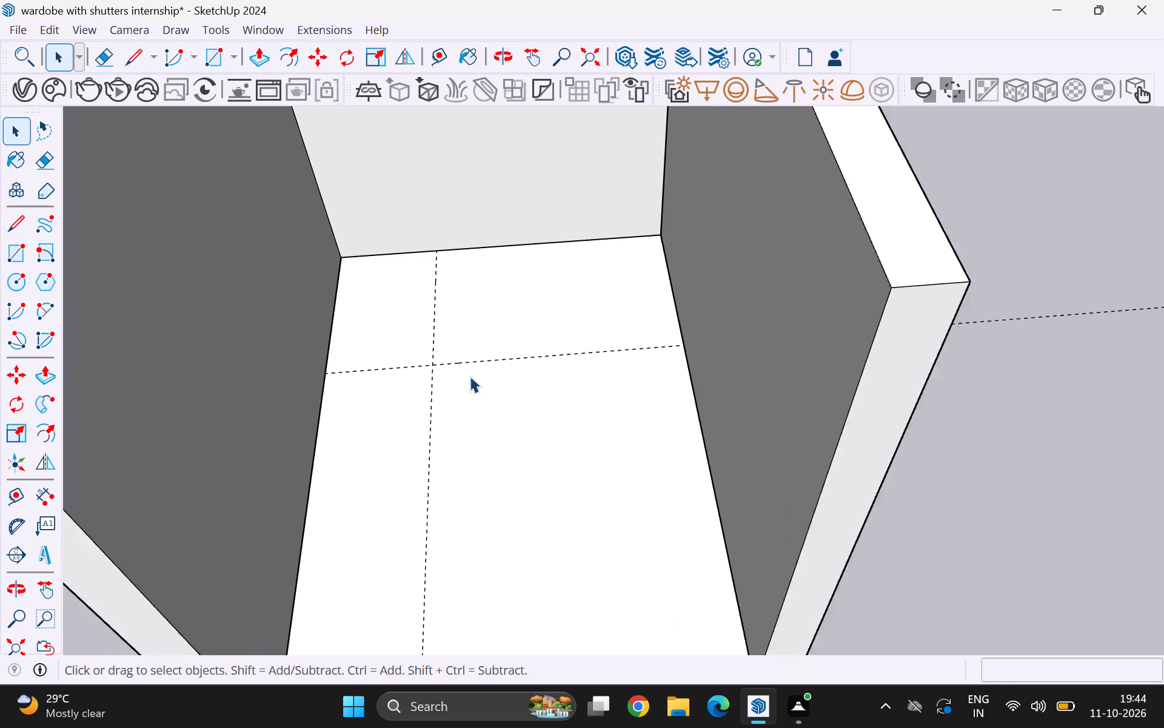
pyautogui.press('t')
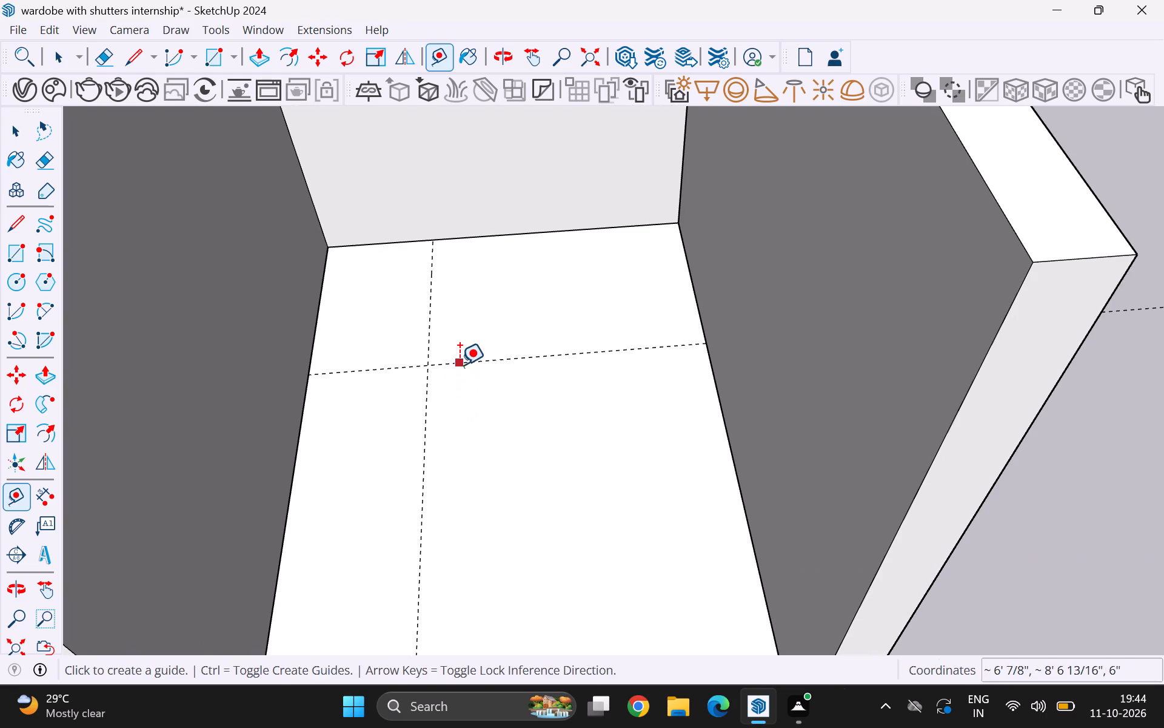
pyautogui.click(460, 363)
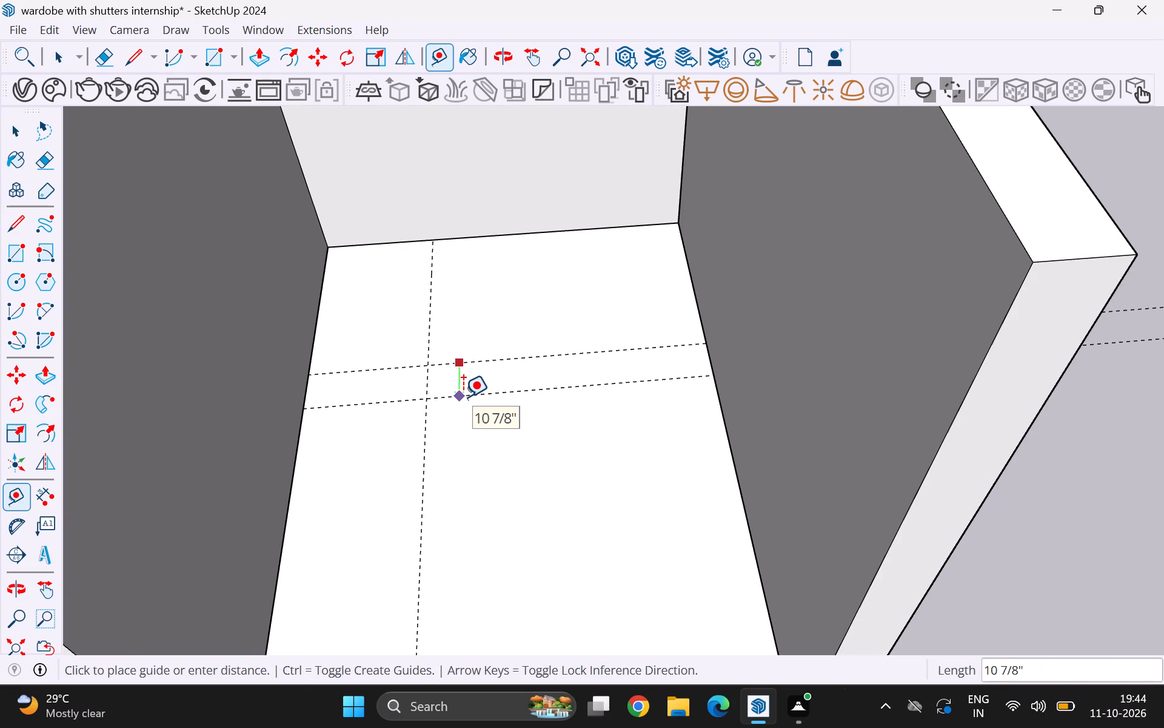
pyautogui.press('5')
pyautogui.press('Return')
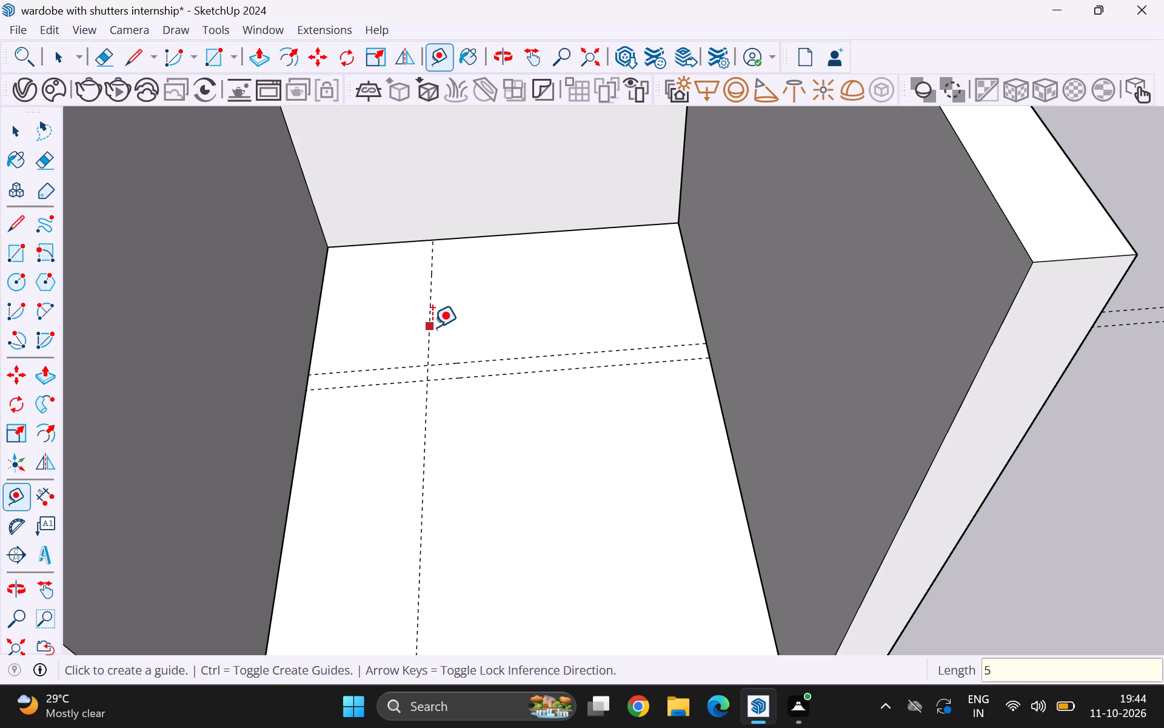
pyautogui.click(432, 327)
pyautogui.press('5')
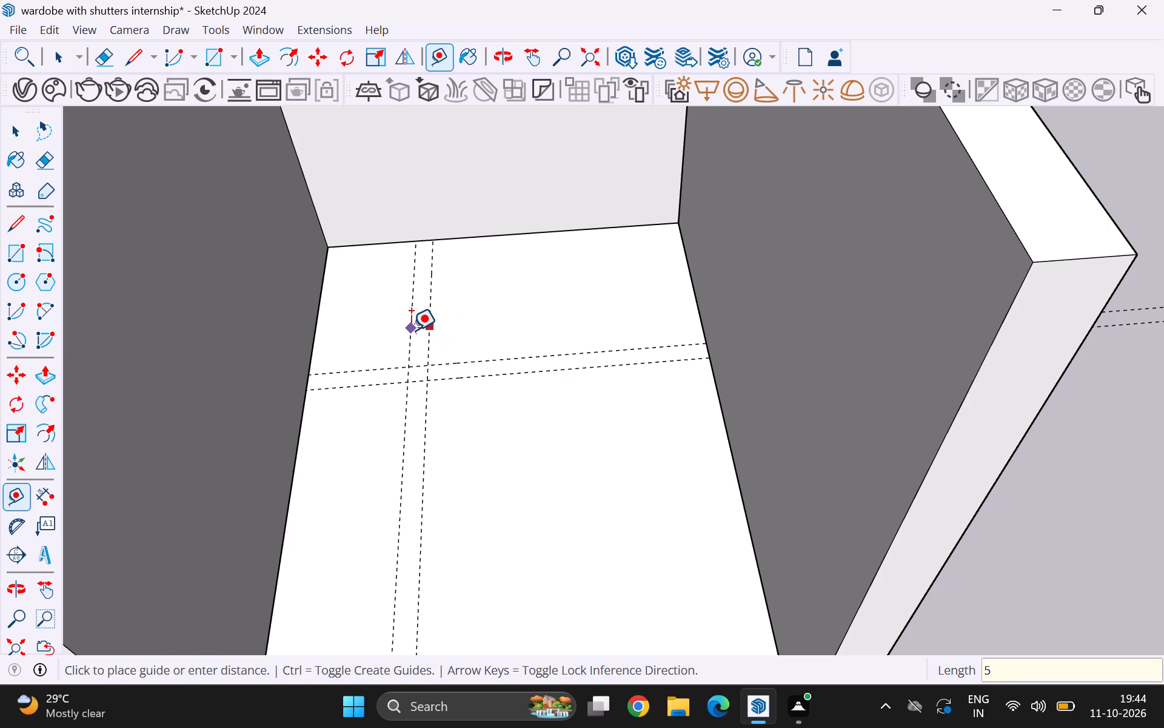
pyautogui.press('Return')
# Measure from the guide nearest the origin-side wall to that wall, and from the 4' guide to the back wall.
pyautogui.scroll(4, 403, 341)
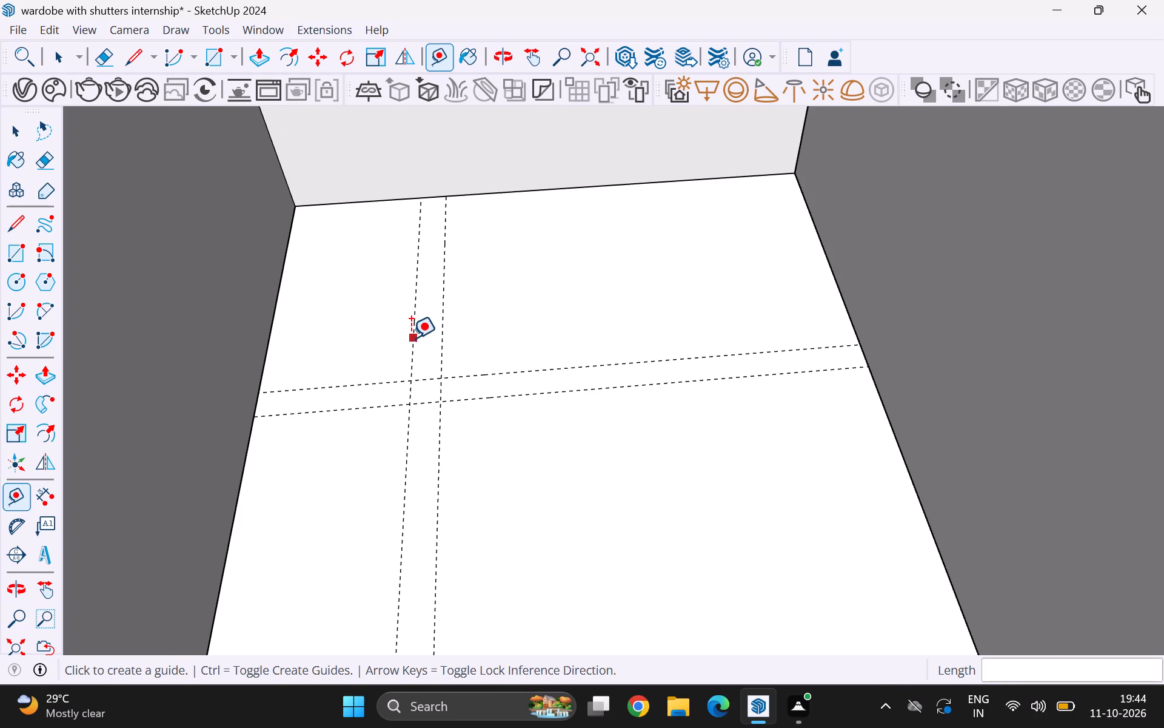
pyautogui.click(411, 338)
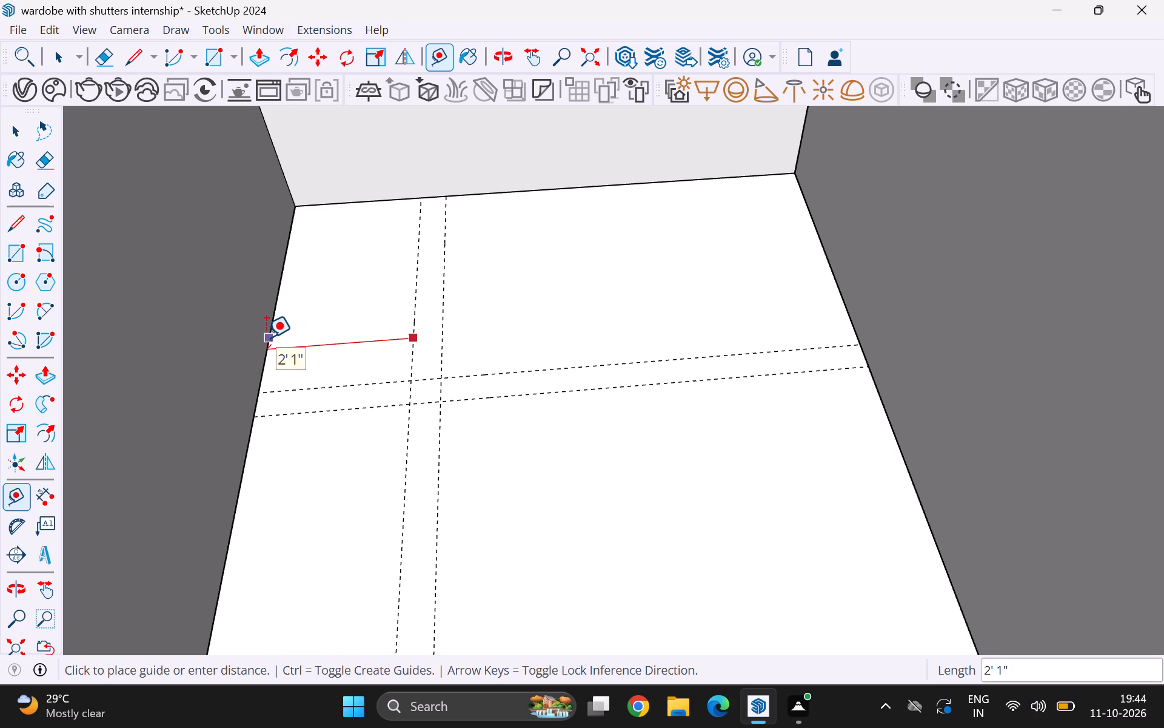
pyautogui.press('space')
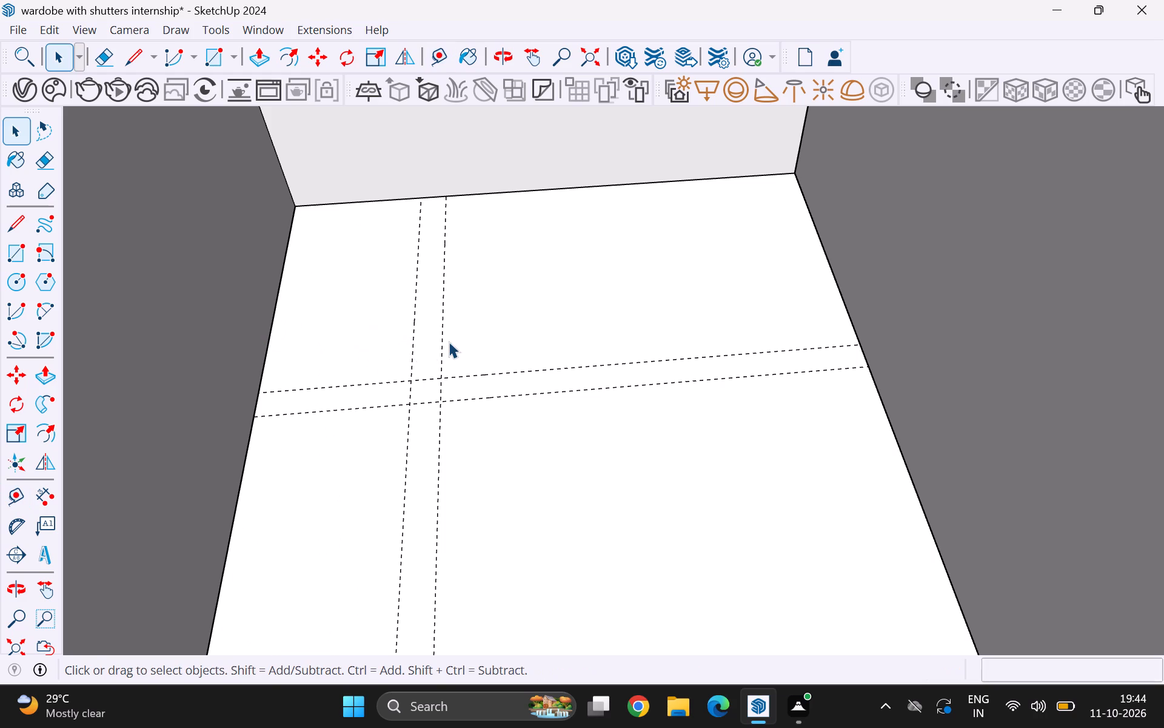
pyautogui.scroll(-2, 456, 349)
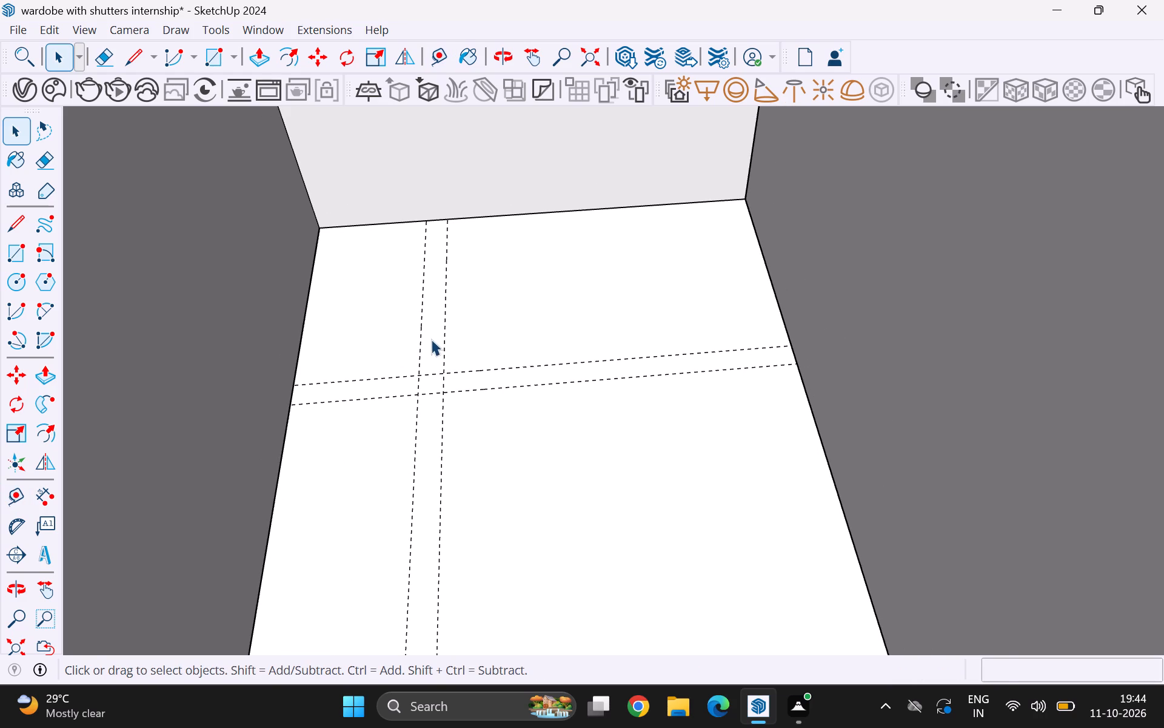
pyautogui.press('t')
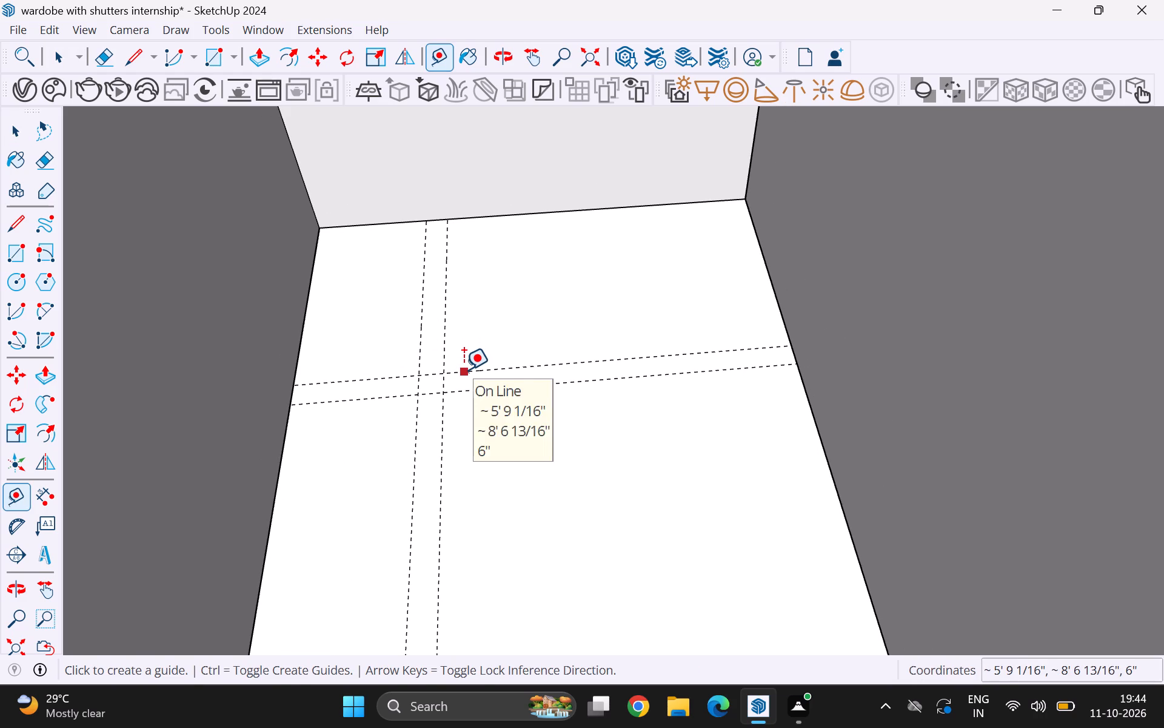
pyautogui.click(464, 369)
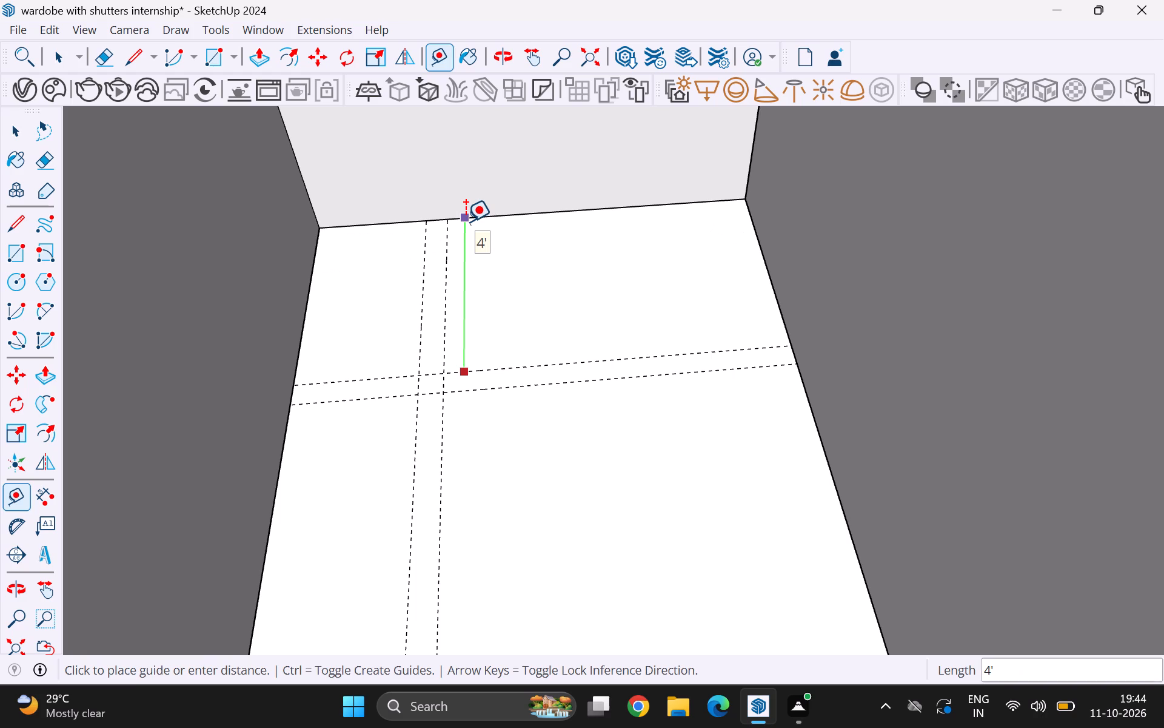
pyautogui.press('space')
# Draw a 5" by 4' 5" rectangle on the floor between the two lengthwise guides, from the back wall to the front cross guide.
pyautogui.scroll(-6, 448, 218)
pyautogui.scroll(-2, 466, 281)
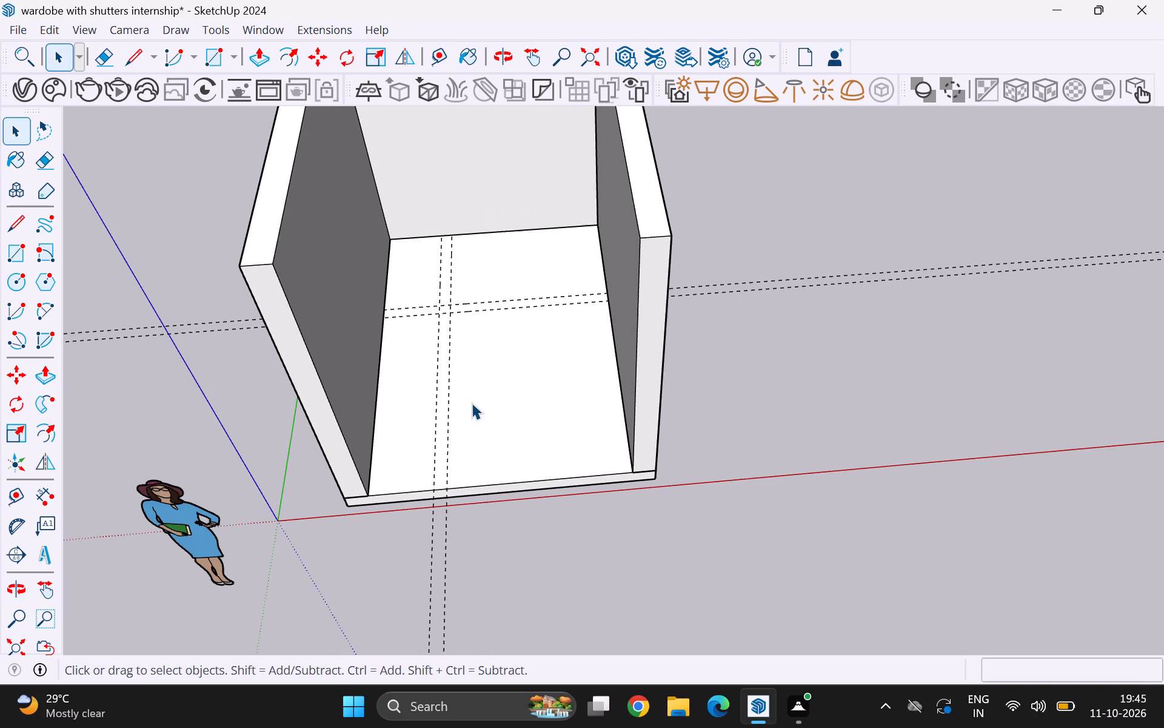
pyautogui.moveTo(469, 419); pyautogui.dragTo(460, 413, button='middle')
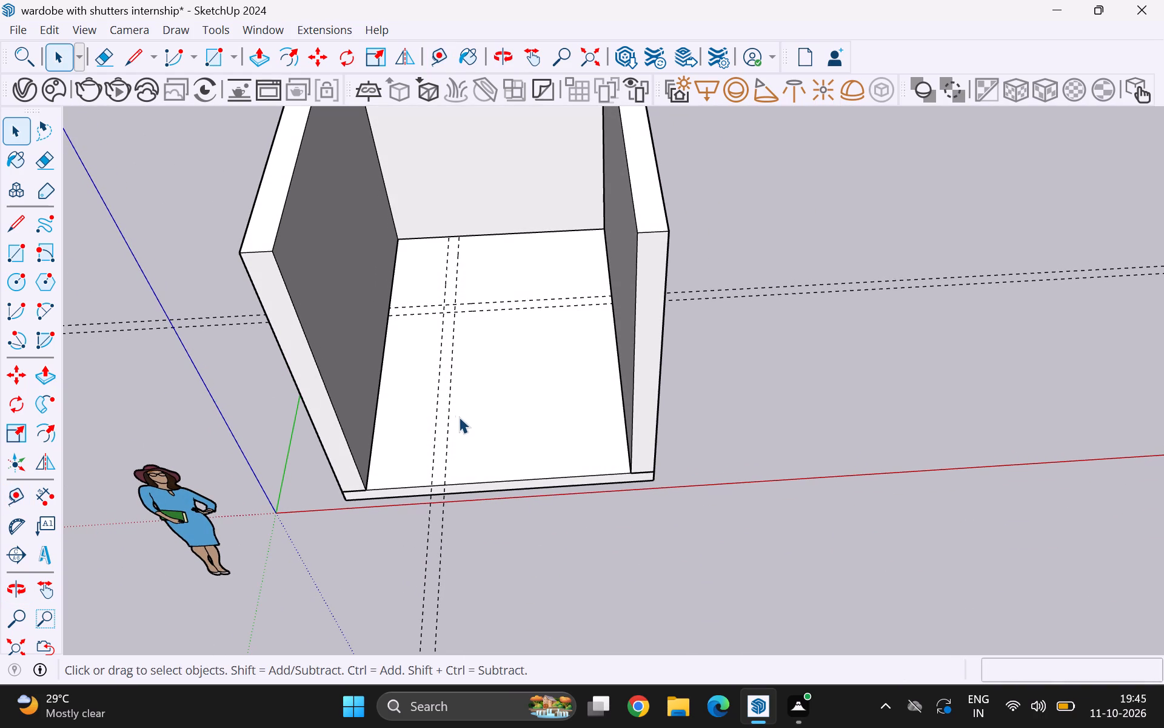
pyautogui.press('r')
pyautogui.scroll(8, 452, 207)
pyautogui.scroll(3, 466, 274)
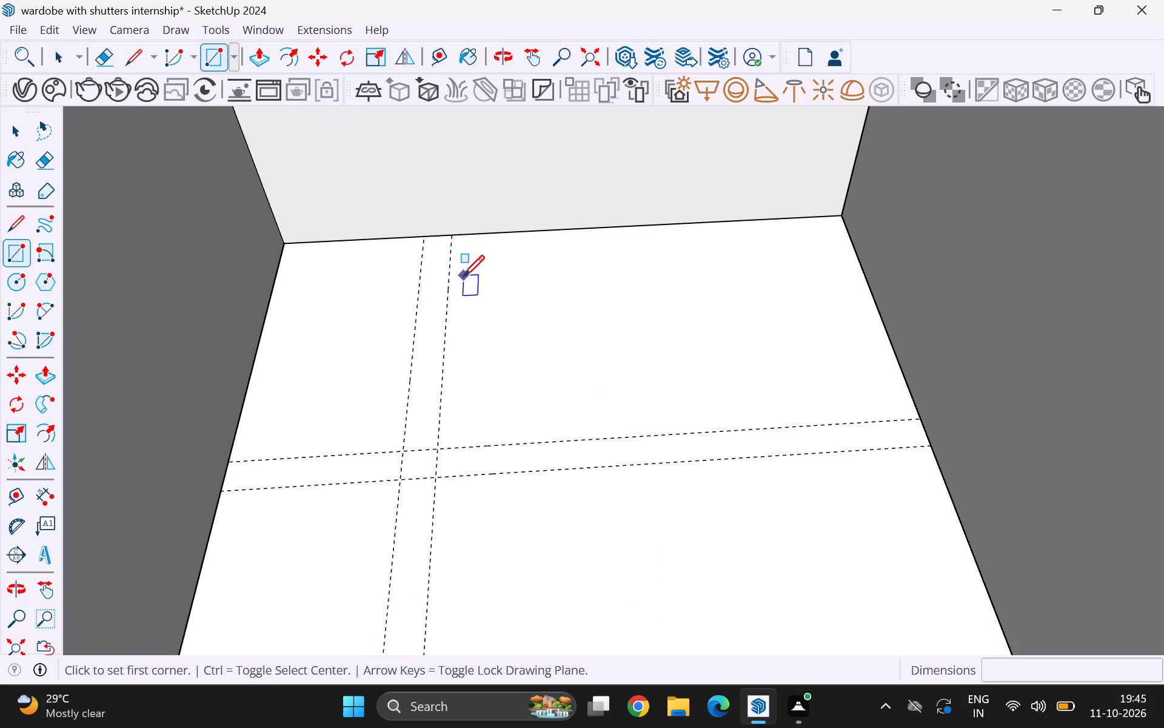
pyautogui.click(453, 236)
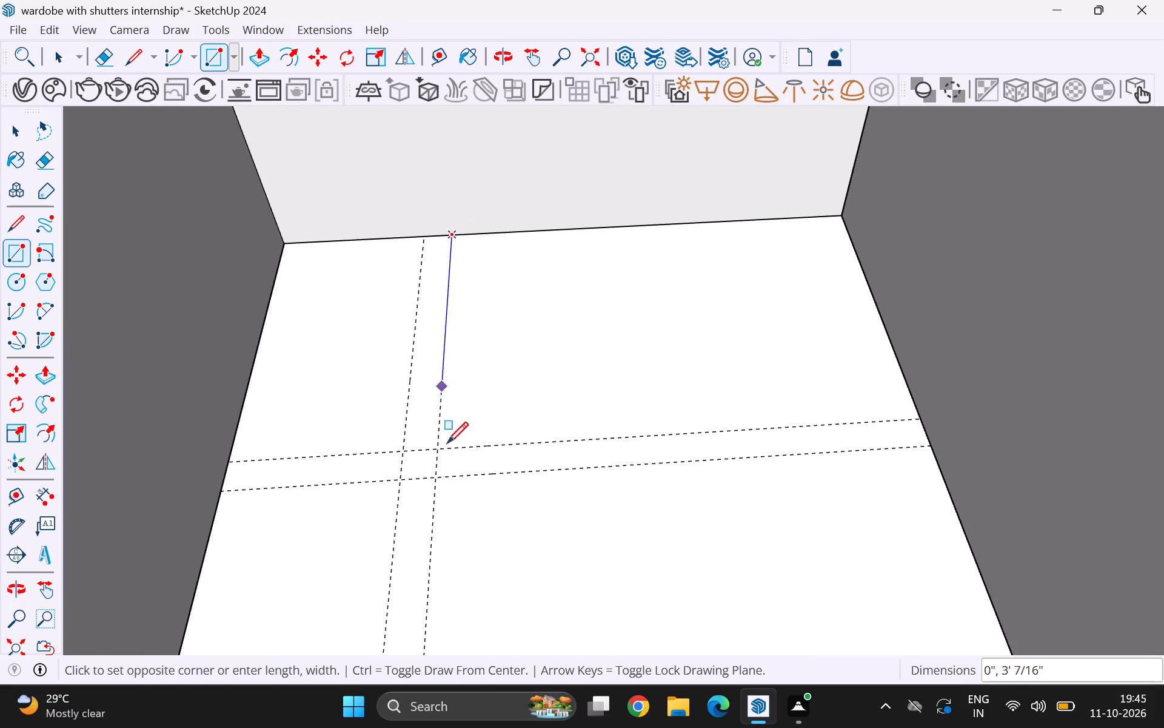
pyautogui.click(400, 478)
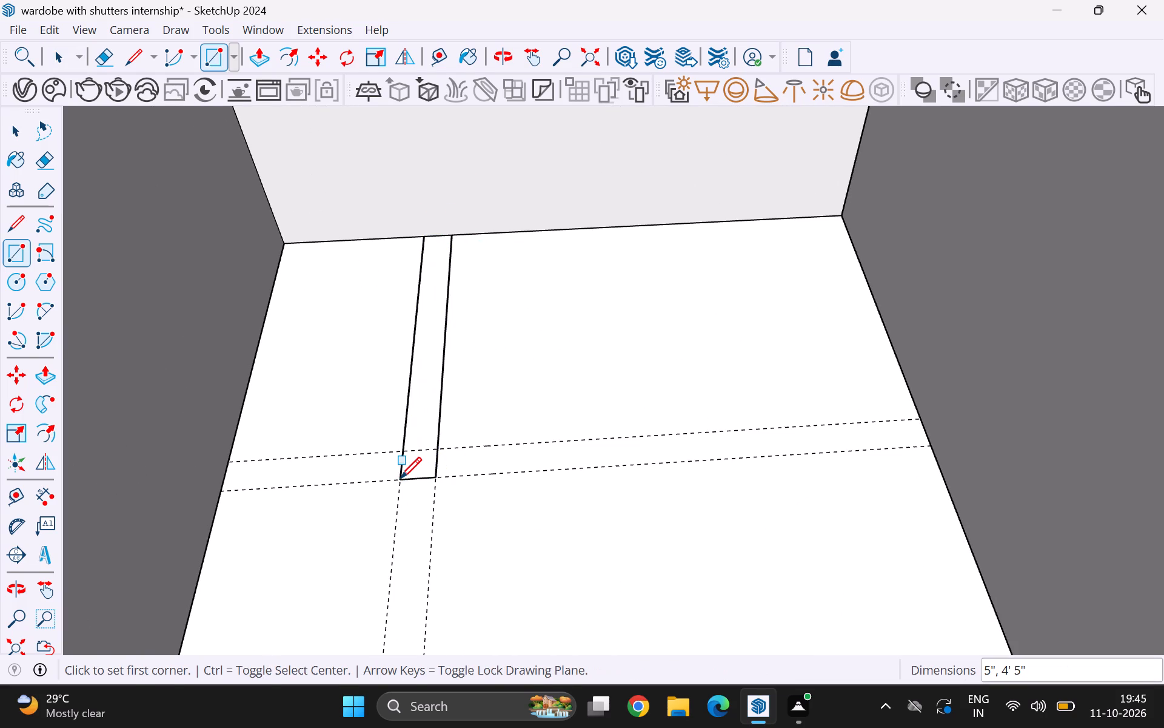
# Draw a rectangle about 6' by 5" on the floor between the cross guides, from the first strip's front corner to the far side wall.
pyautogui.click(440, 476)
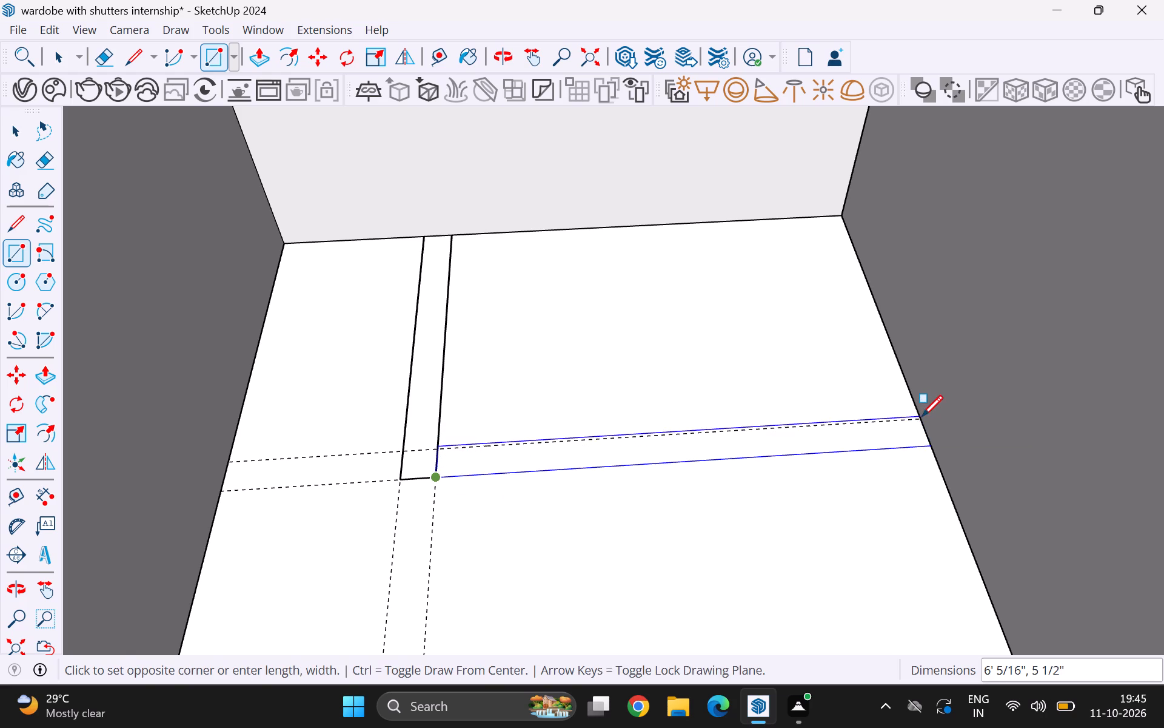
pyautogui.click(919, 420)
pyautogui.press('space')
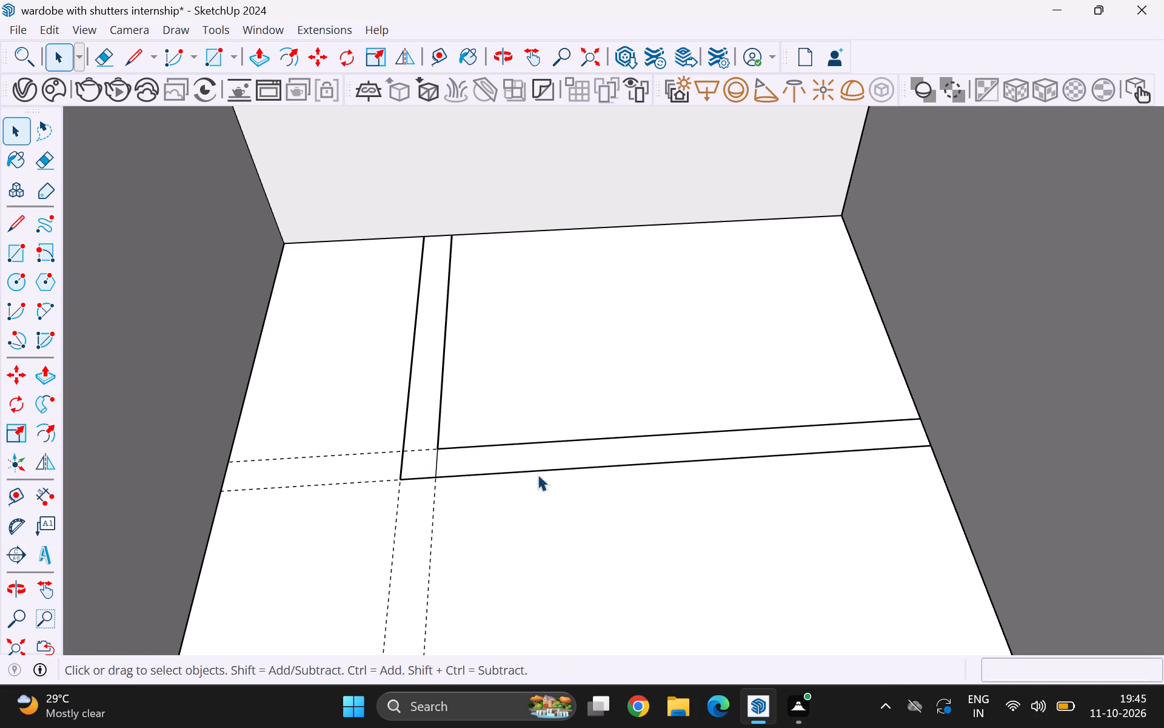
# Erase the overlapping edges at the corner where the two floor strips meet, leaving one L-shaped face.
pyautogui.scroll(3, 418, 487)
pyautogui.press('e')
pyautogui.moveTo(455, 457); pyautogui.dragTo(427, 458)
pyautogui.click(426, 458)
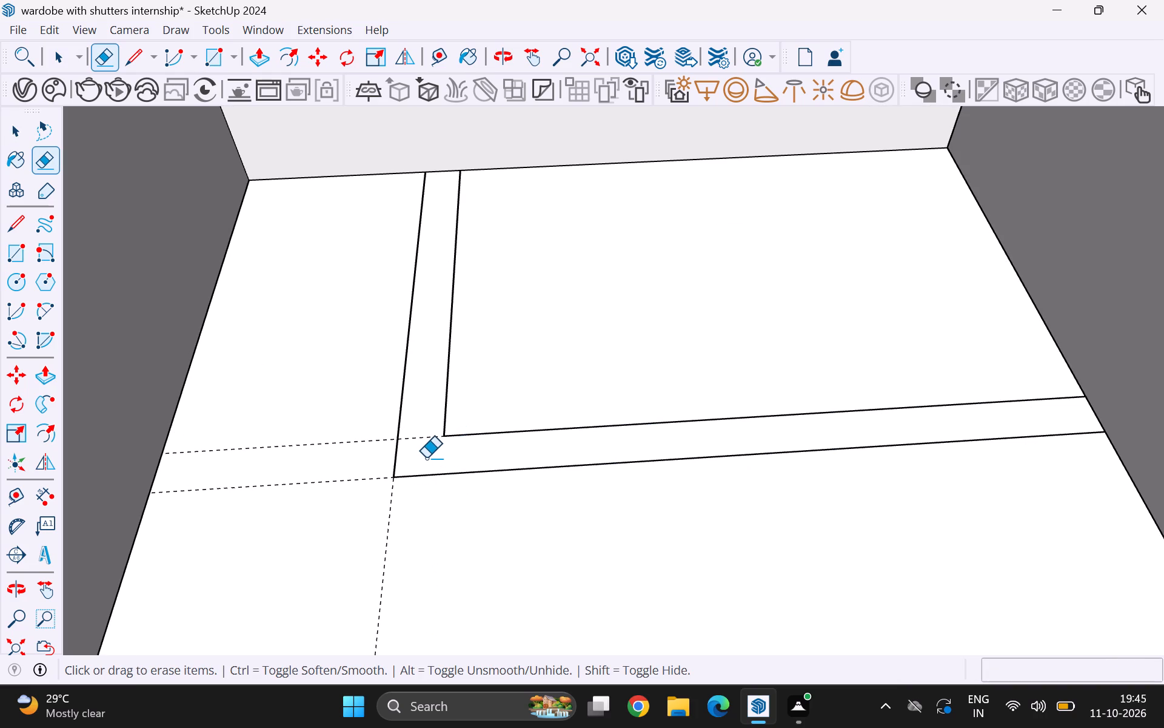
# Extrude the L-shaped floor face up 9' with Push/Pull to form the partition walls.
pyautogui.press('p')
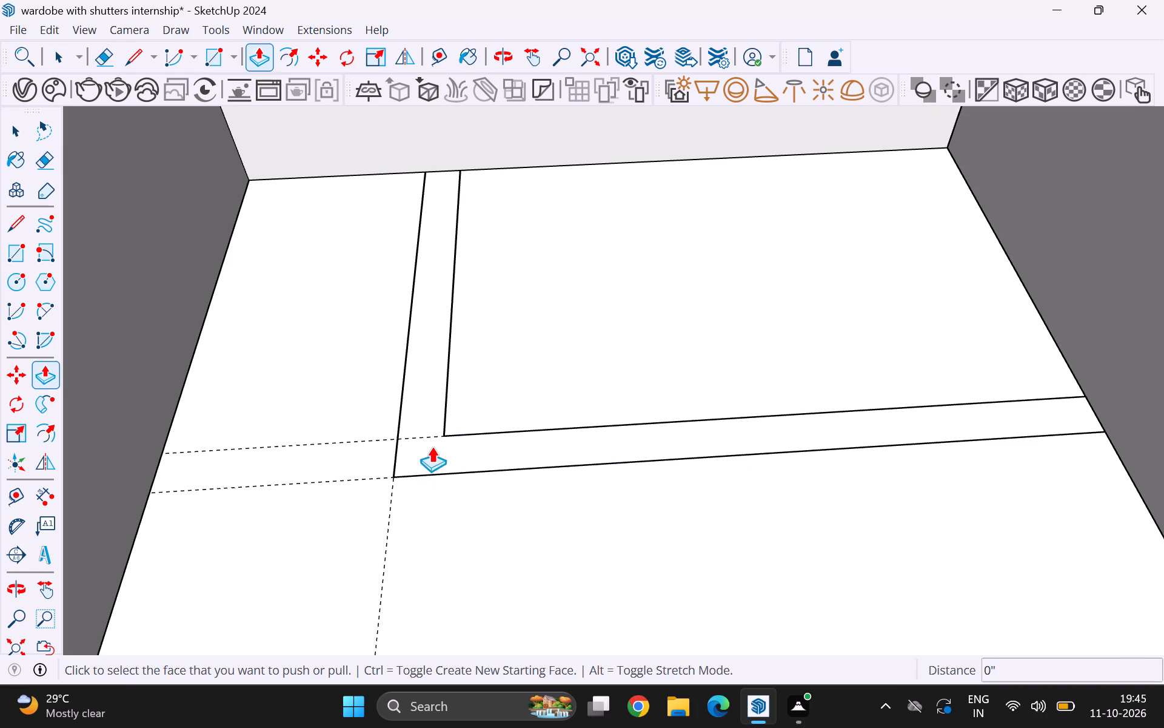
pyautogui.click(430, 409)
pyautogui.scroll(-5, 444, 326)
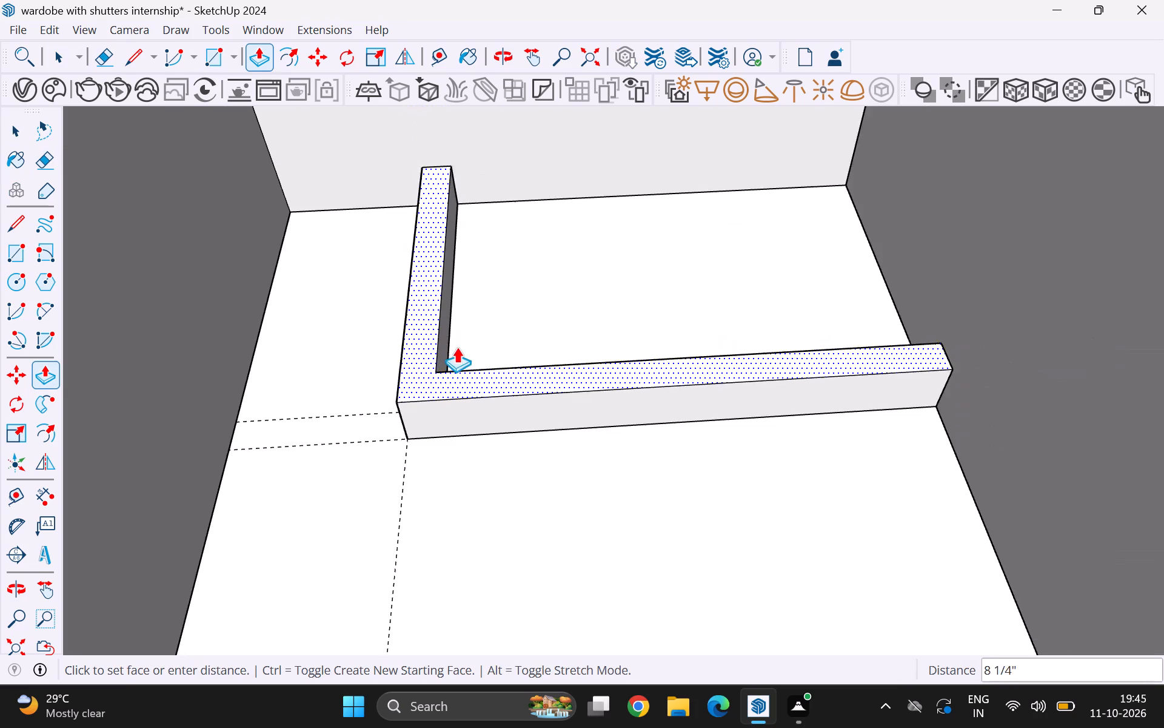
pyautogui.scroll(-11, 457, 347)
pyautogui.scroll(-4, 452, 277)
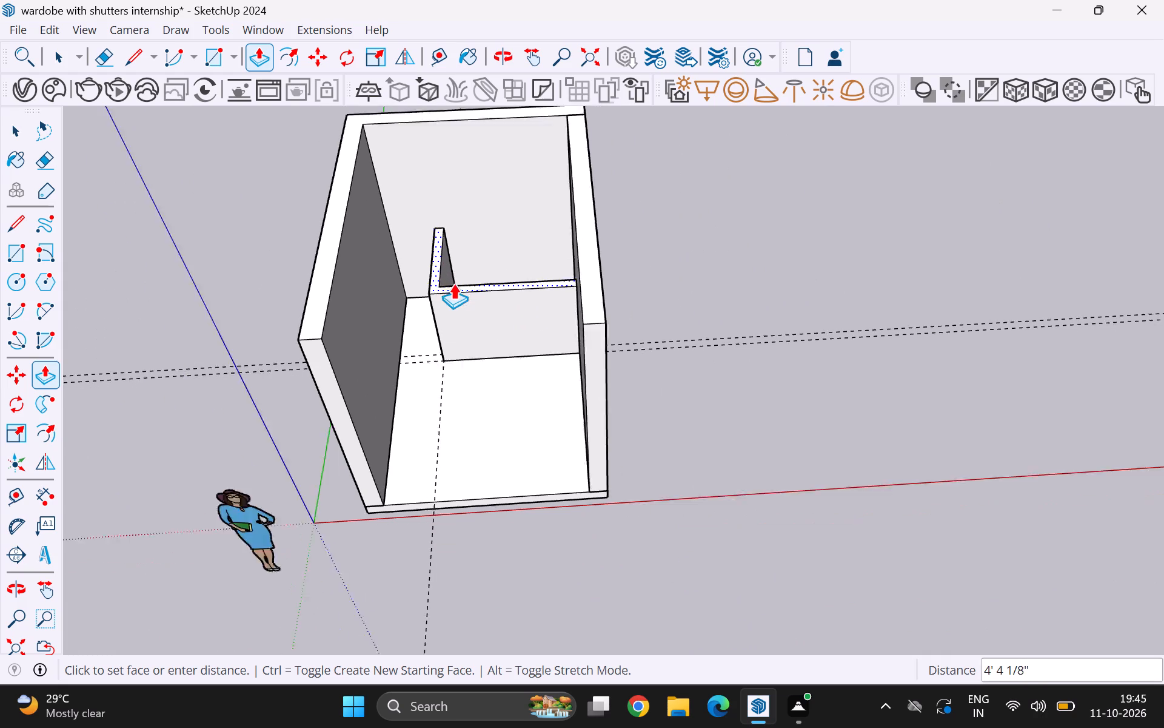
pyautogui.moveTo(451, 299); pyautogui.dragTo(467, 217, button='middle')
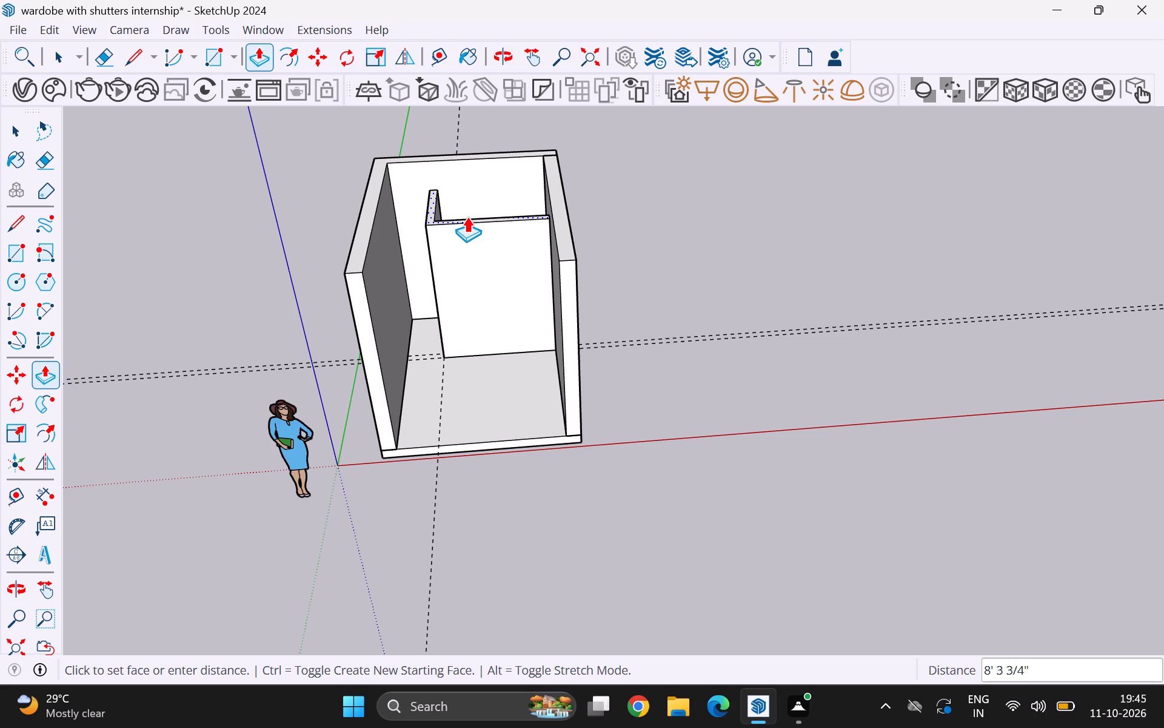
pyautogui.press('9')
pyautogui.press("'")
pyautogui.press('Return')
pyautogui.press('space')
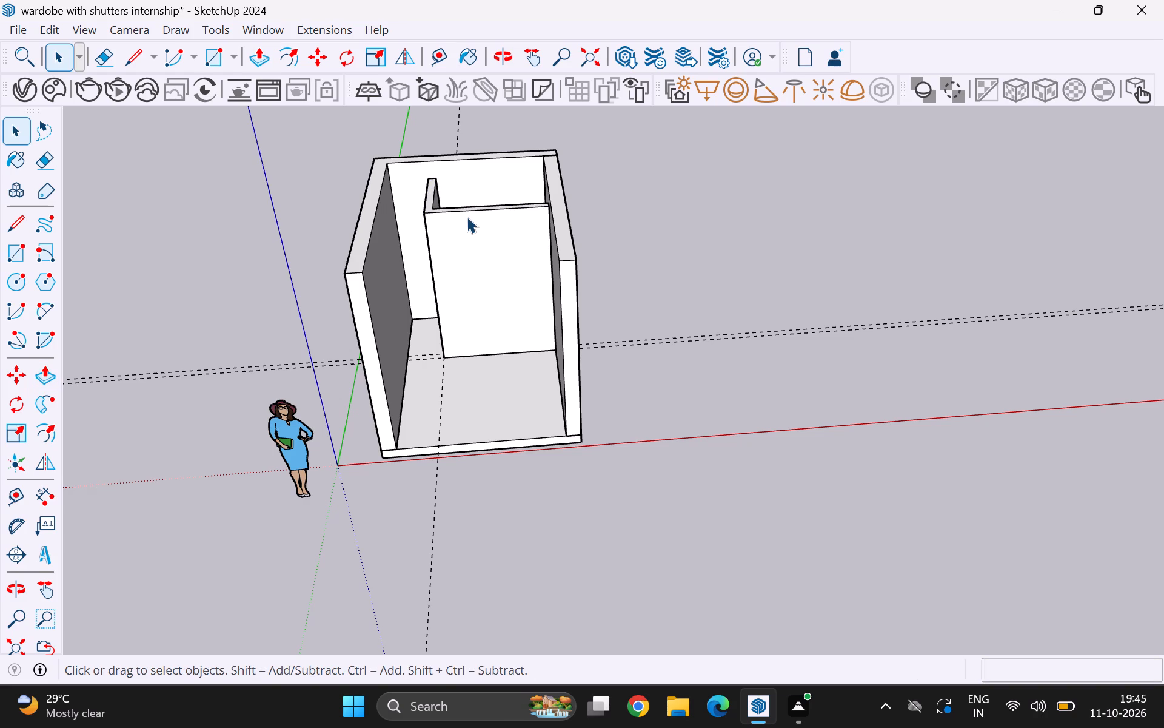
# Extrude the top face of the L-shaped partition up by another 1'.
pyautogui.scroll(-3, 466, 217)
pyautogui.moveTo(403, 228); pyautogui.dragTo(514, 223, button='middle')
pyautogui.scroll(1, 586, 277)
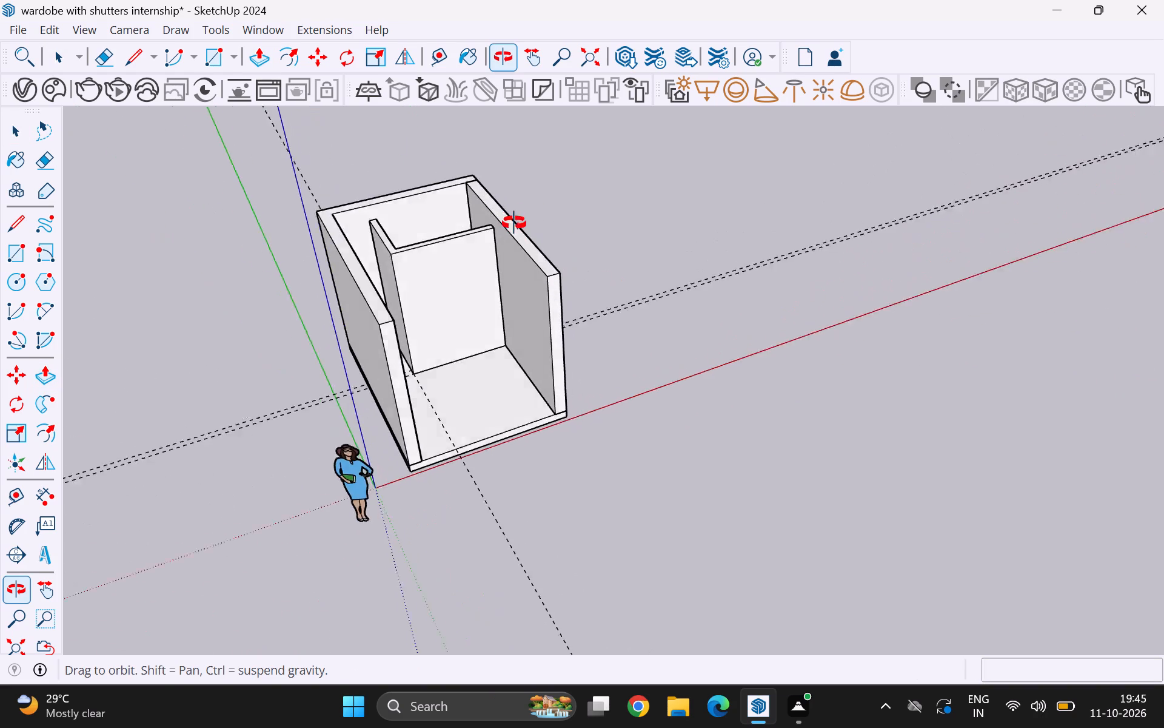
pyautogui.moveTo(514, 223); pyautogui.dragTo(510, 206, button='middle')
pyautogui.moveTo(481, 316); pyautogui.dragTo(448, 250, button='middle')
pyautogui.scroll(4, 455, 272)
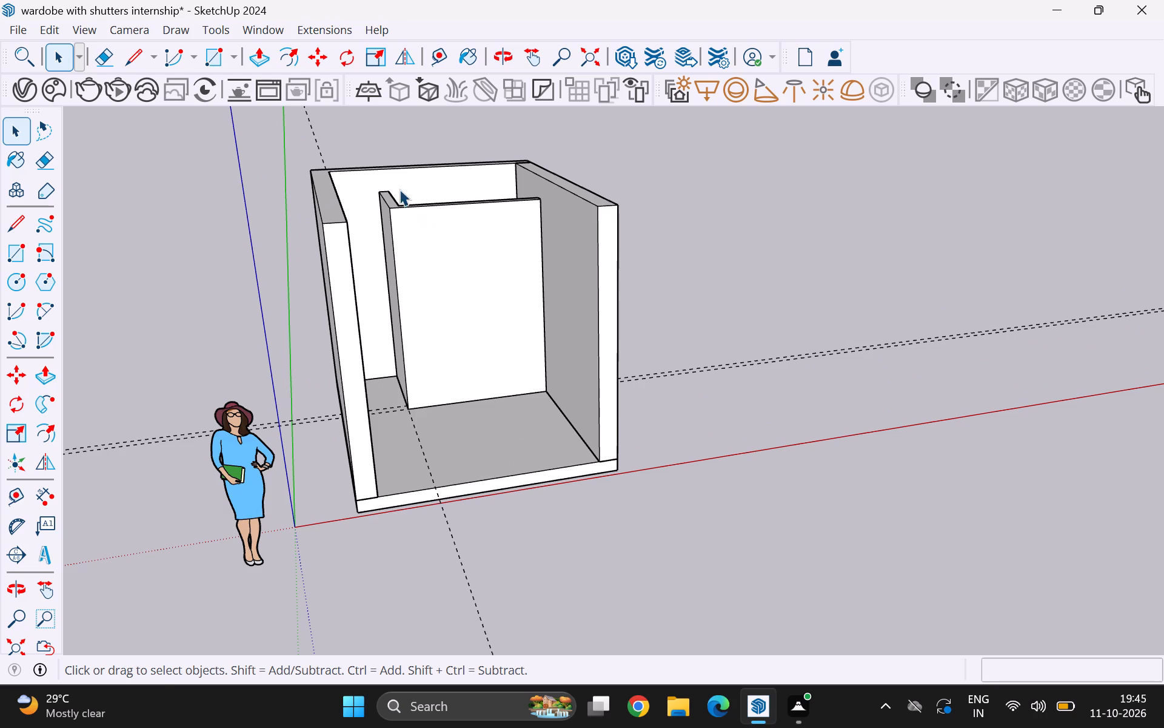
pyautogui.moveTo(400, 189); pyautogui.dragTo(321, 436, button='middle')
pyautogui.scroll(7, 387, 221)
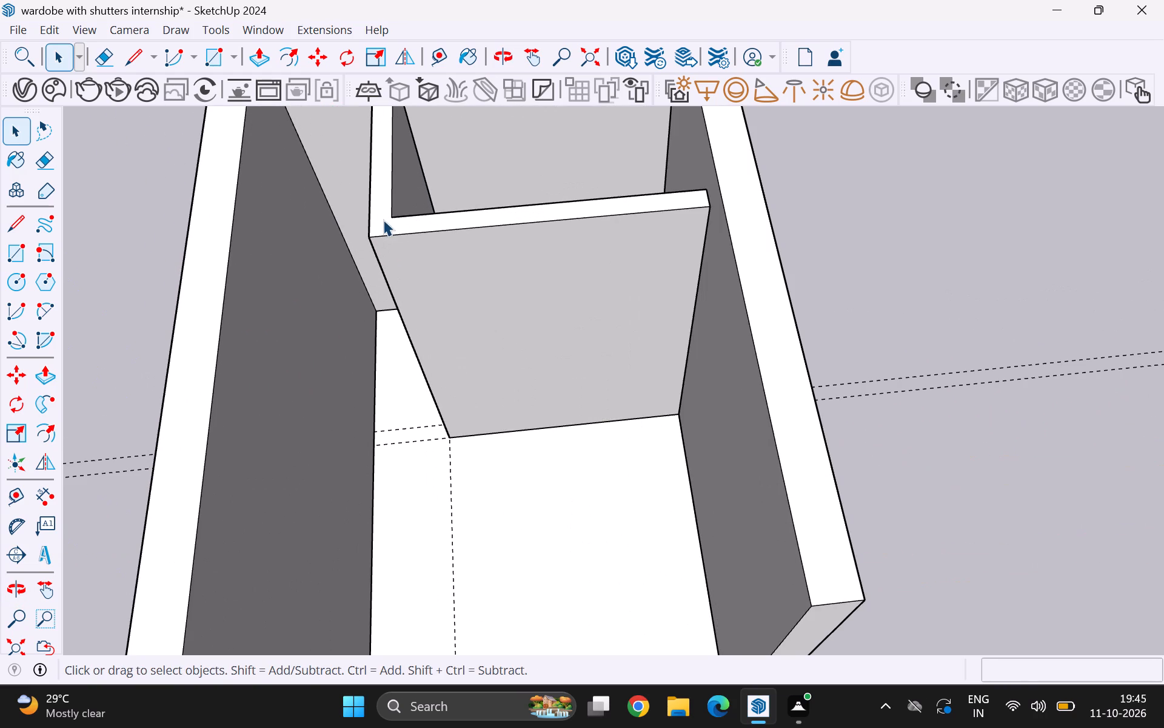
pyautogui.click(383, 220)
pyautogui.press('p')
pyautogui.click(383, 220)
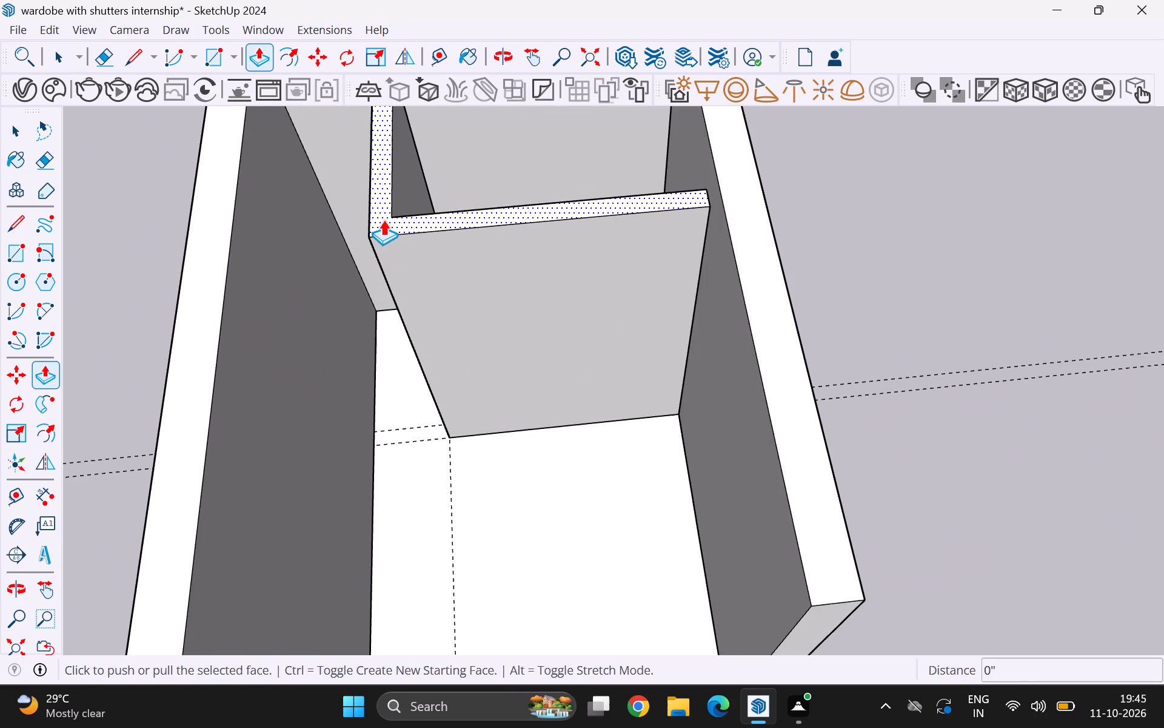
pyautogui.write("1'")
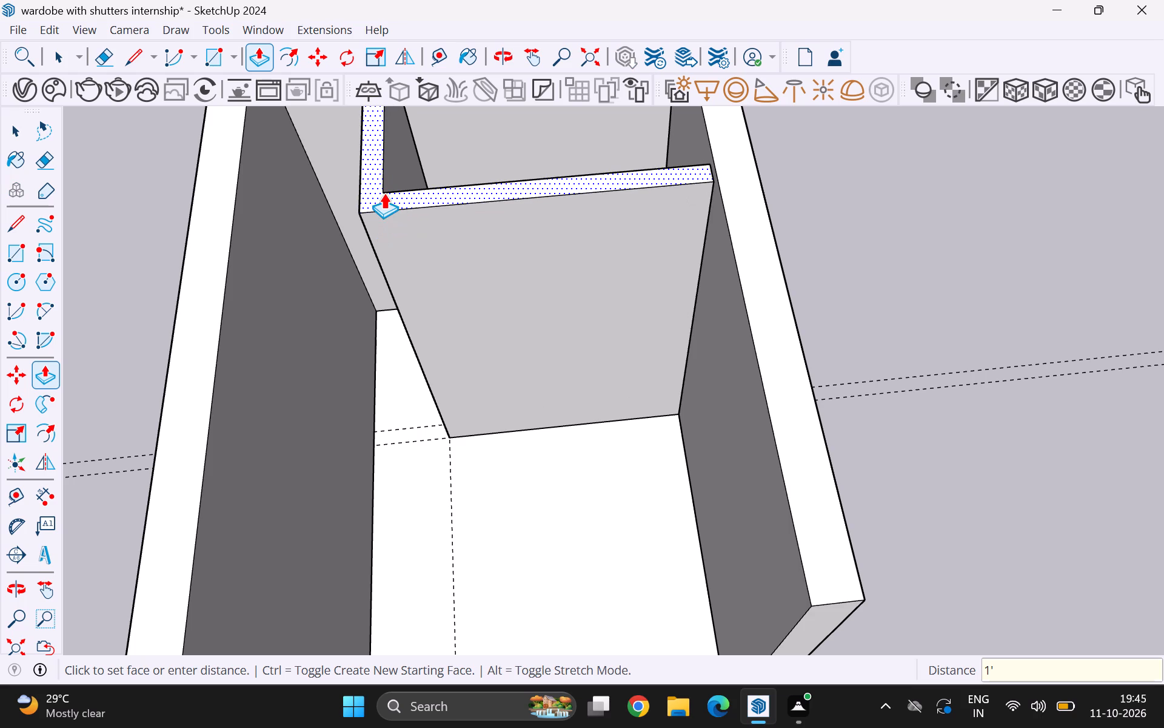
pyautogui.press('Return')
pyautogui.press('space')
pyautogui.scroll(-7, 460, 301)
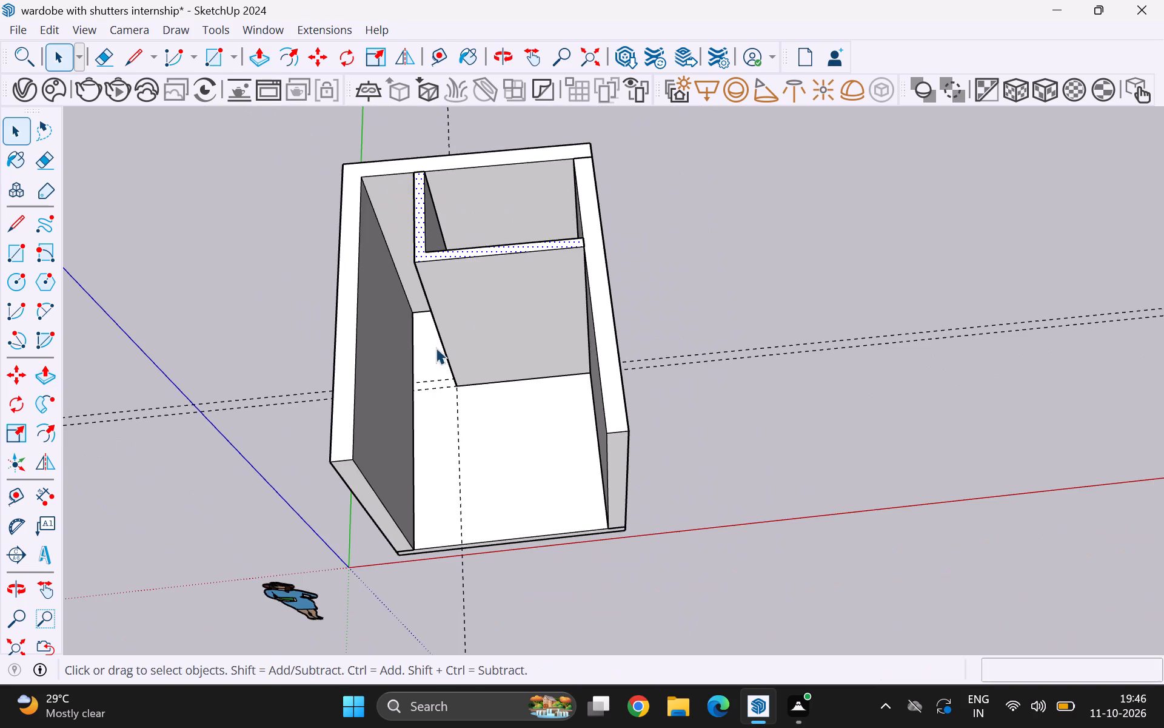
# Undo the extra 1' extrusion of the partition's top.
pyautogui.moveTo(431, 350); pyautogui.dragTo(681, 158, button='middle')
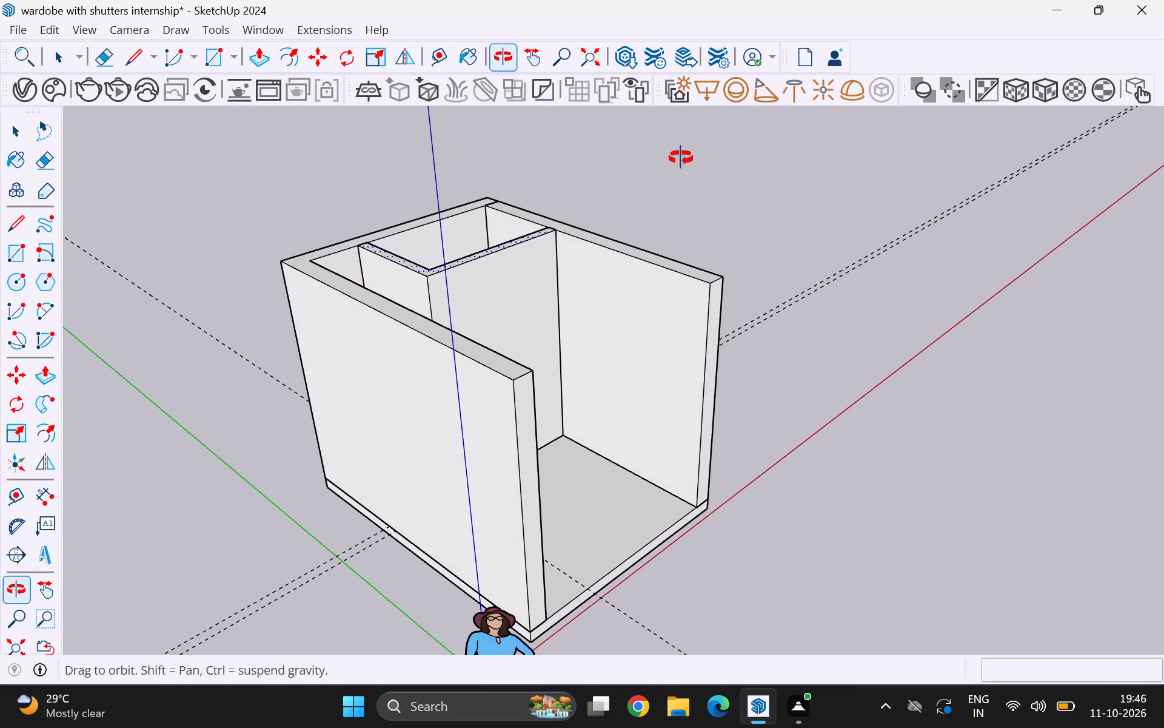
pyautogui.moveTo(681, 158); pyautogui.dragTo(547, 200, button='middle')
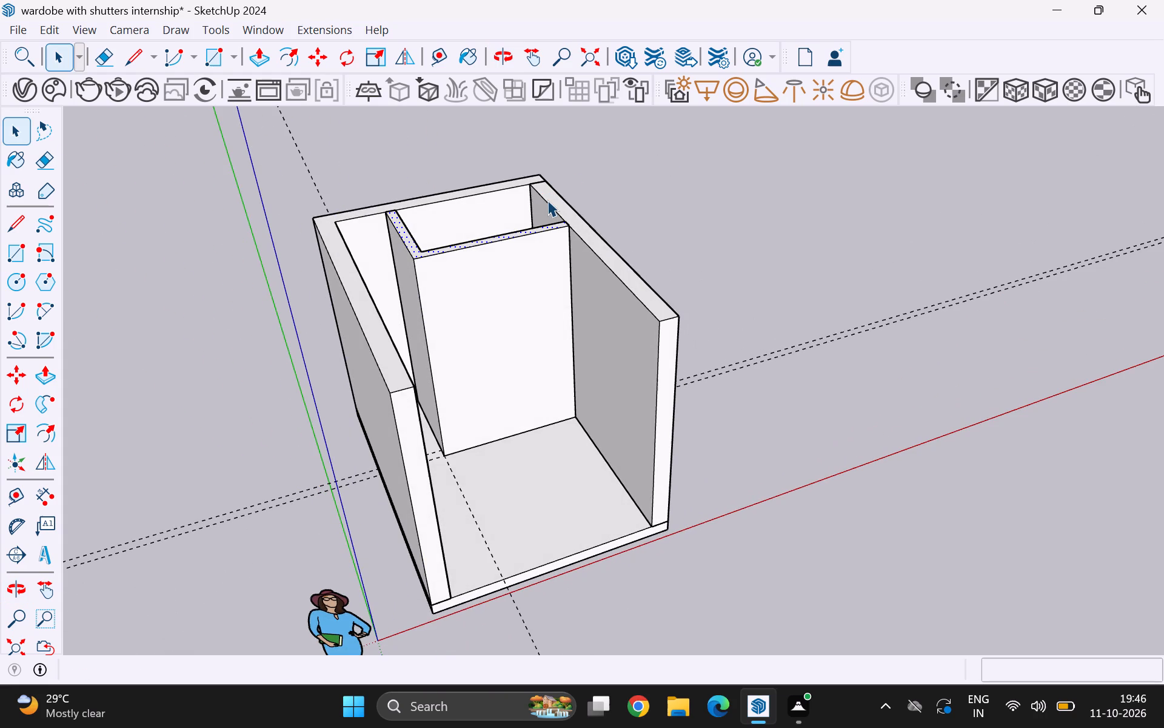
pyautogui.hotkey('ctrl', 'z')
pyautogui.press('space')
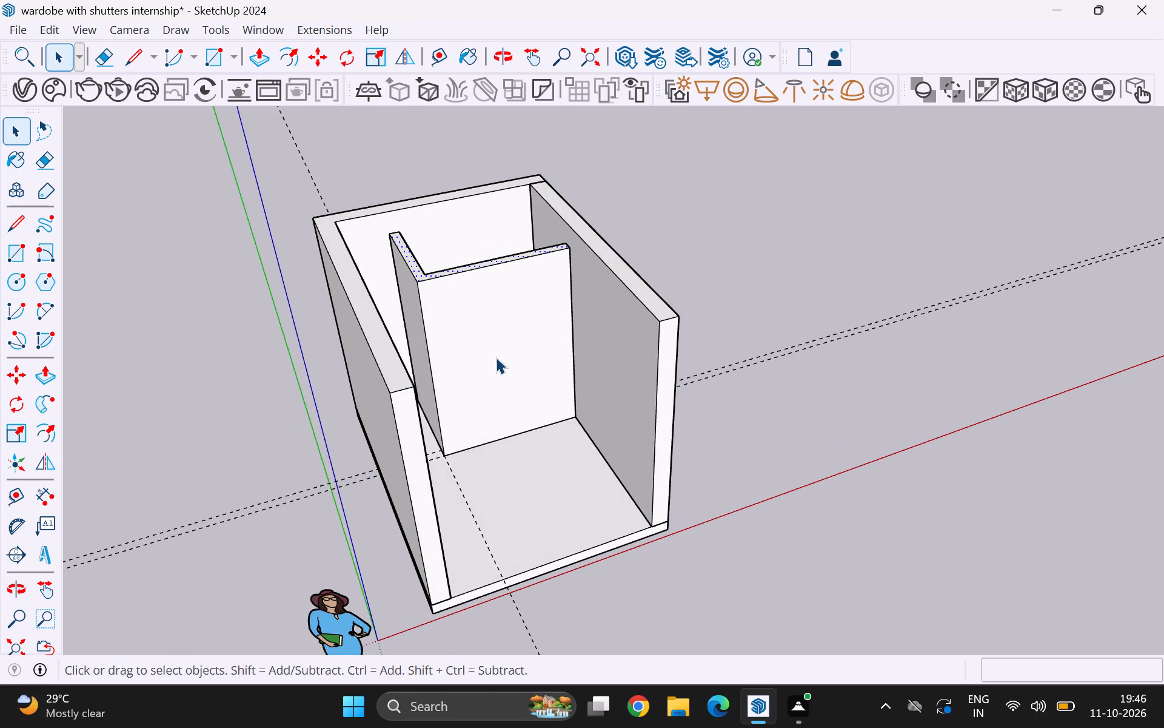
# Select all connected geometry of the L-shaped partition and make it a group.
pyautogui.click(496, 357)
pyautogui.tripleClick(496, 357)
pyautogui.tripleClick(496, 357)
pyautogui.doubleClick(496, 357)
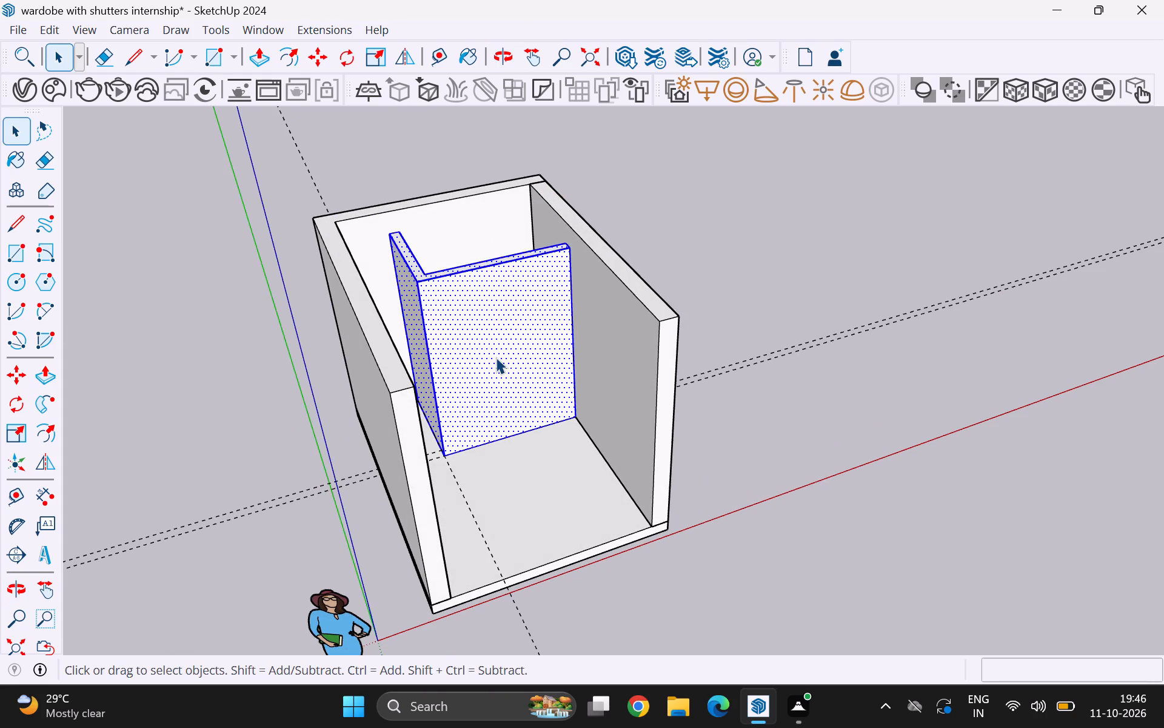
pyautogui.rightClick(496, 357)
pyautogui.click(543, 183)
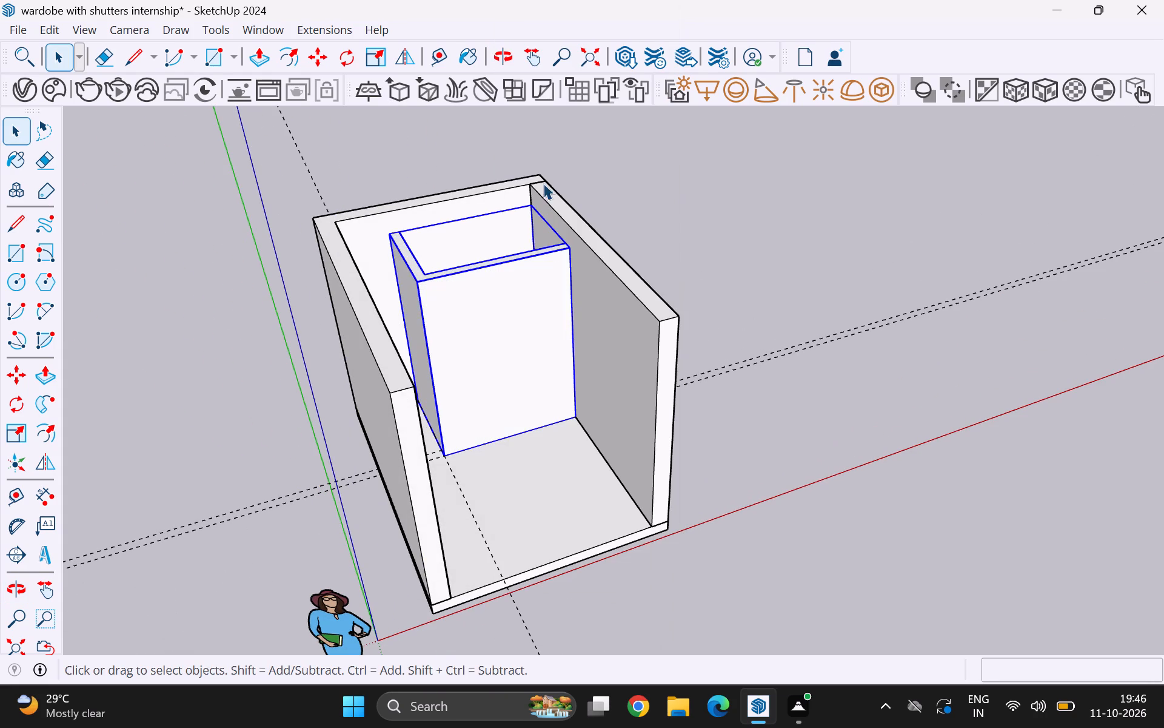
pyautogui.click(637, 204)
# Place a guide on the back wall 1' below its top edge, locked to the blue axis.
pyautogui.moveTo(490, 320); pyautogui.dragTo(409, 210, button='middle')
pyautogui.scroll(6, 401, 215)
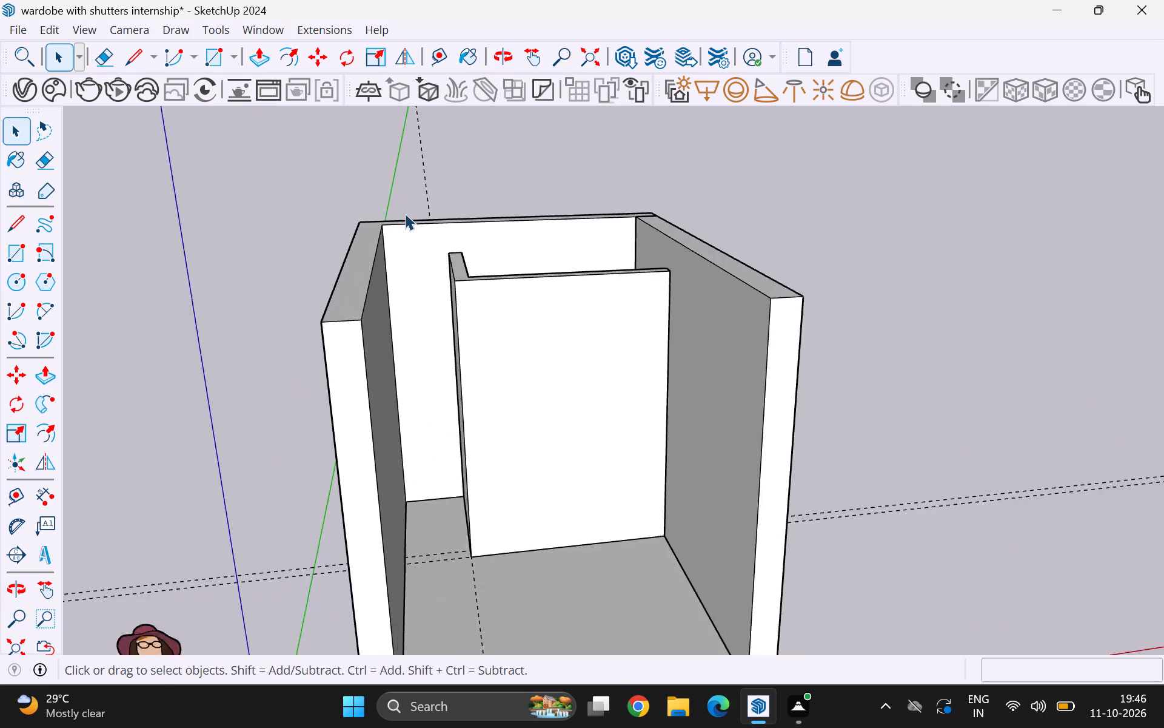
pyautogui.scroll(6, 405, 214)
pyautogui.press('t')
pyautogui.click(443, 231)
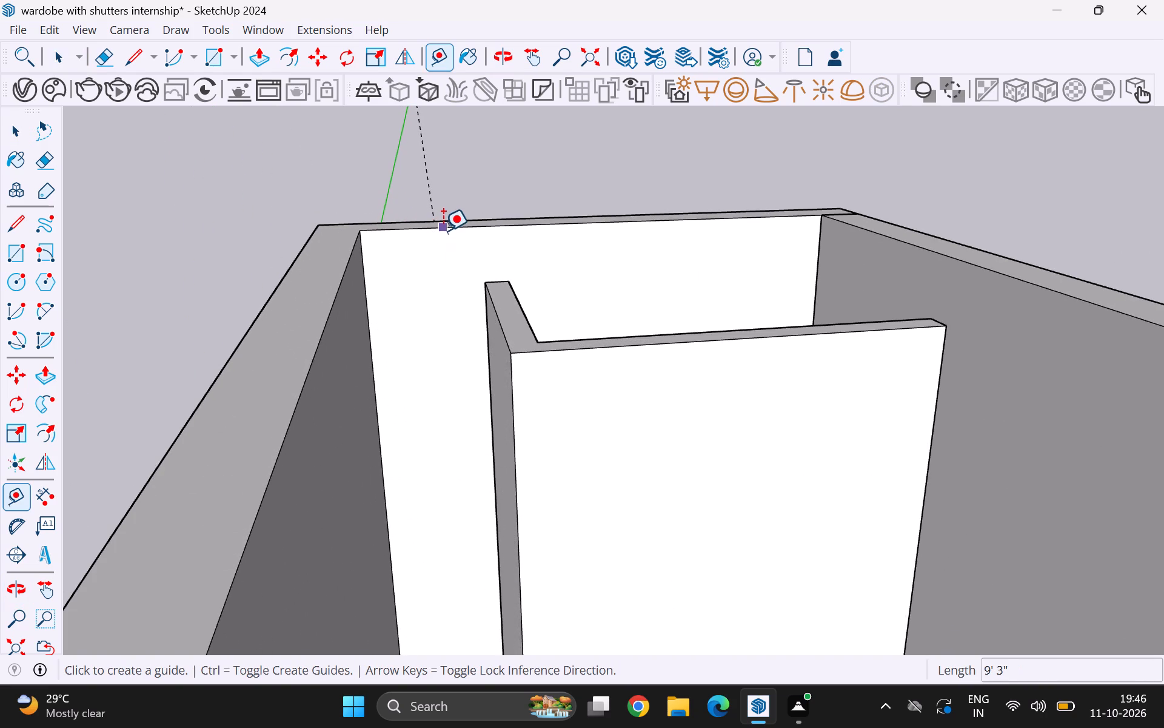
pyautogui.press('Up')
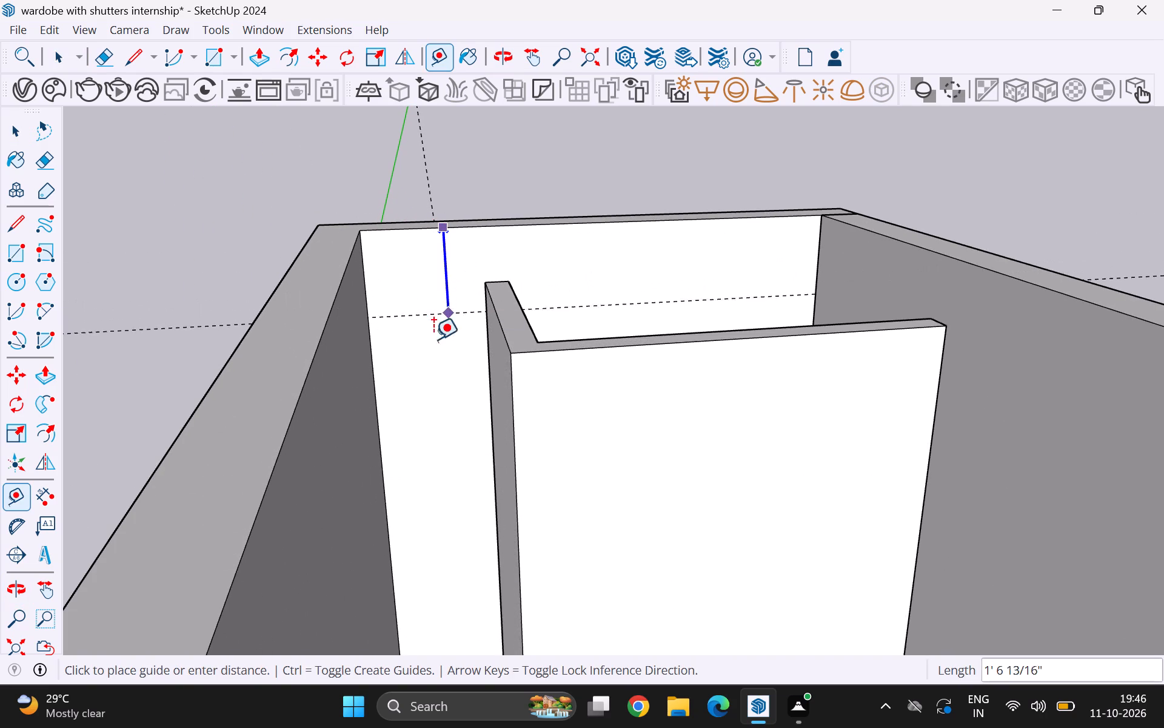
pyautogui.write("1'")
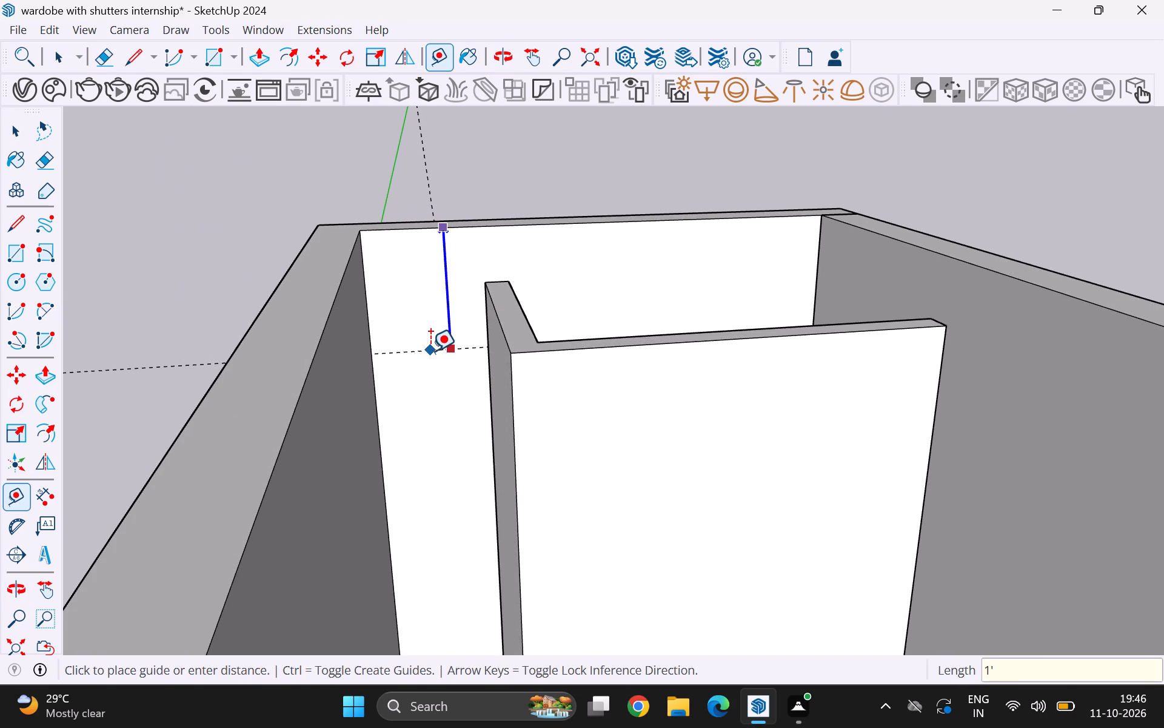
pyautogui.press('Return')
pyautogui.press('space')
# Examine the partition's base corner, the narrow space beside it and the floor guides around it.
pyautogui.scroll(-8, 466, 238)
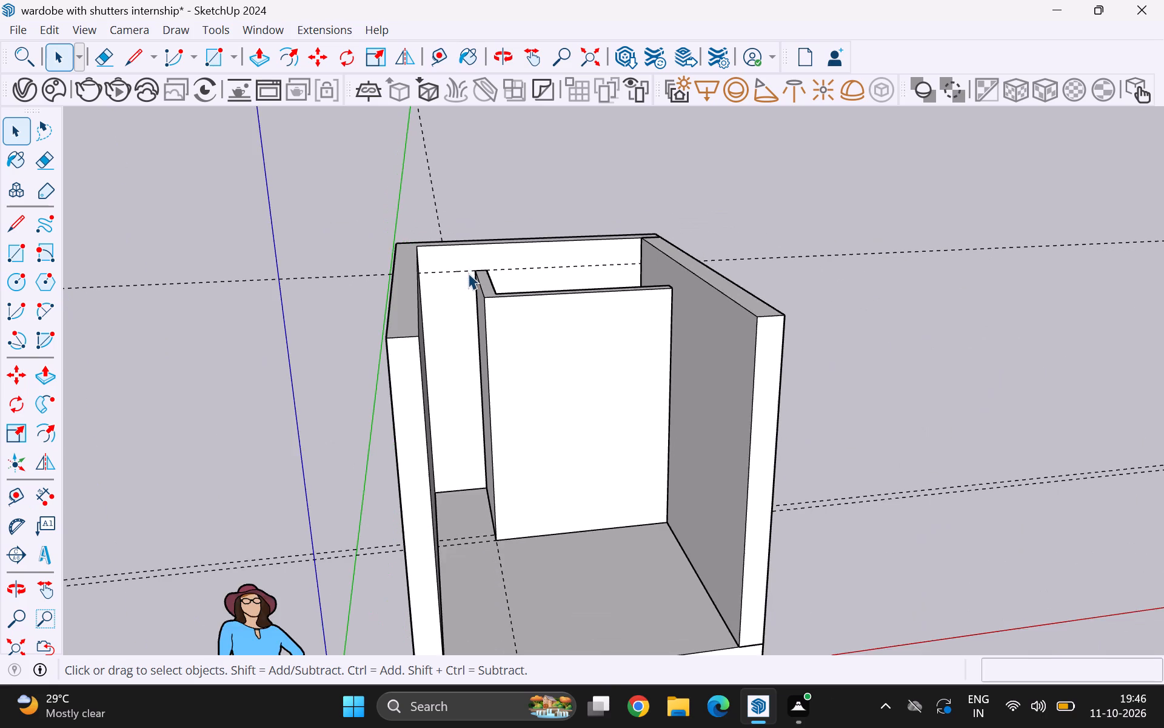
pyautogui.scroll(-2, 469, 274)
pyautogui.scroll(4, 460, 493)
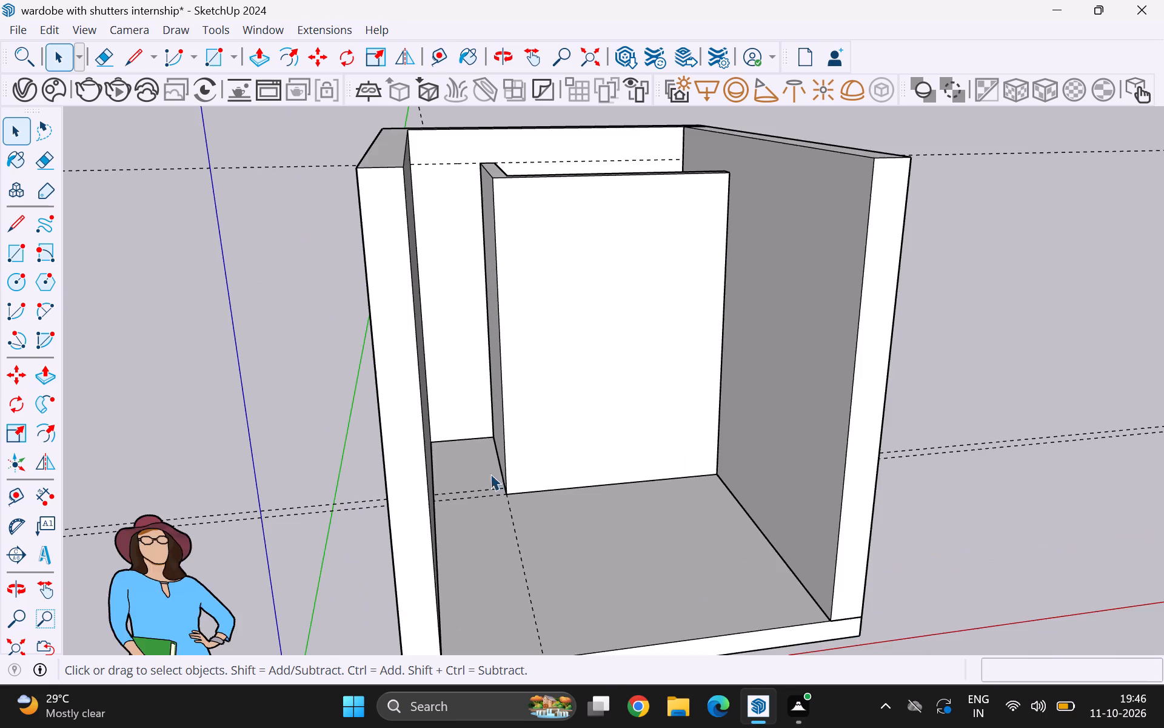
pyautogui.scroll(7, 495, 446)
pyautogui.scroll(-5, 342, 340)
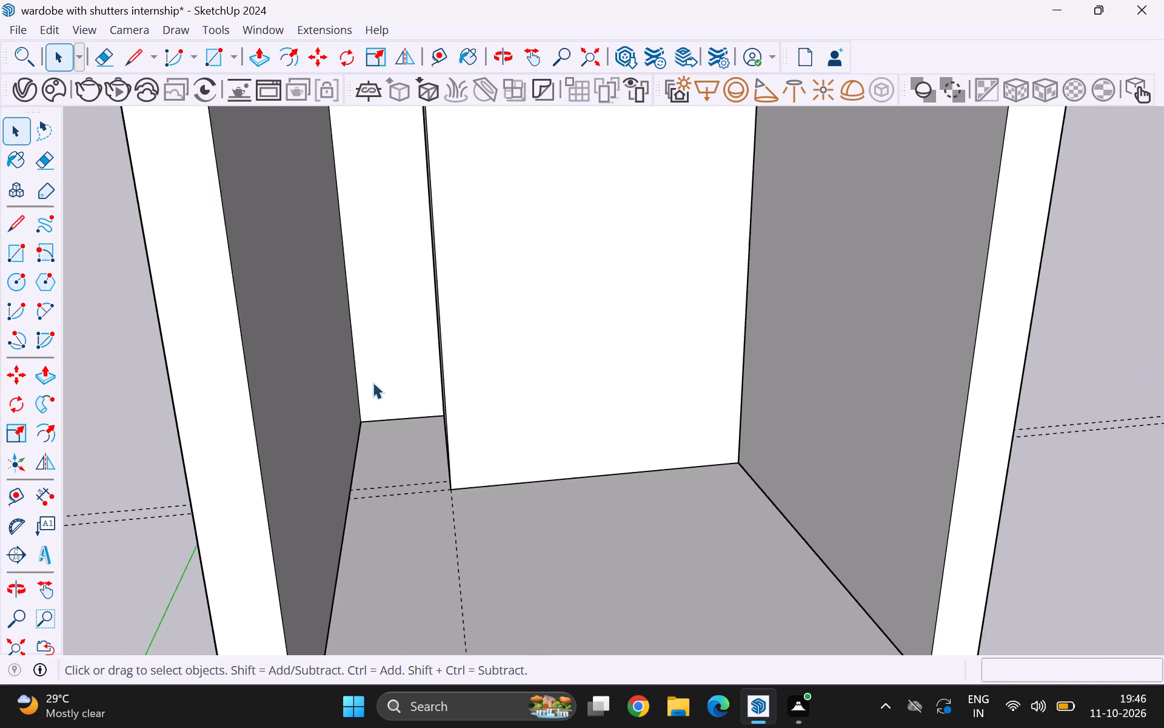
pyautogui.scroll(-3, 374, 385)
pyautogui.moveTo(441, 385); pyautogui.dragTo(449, 425, button='middle')
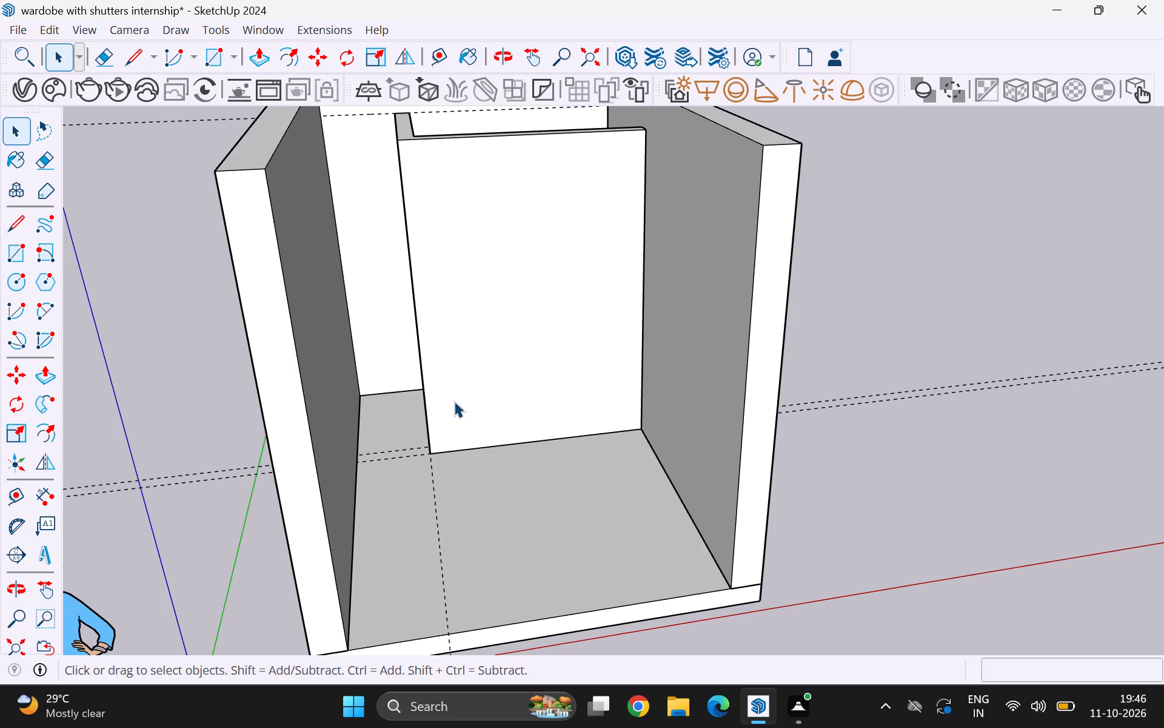
pyautogui.scroll(-5, 463, 401)
pyautogui.moveTo(393, 383); pyautogui.dragTo(457, 423, button='middle')
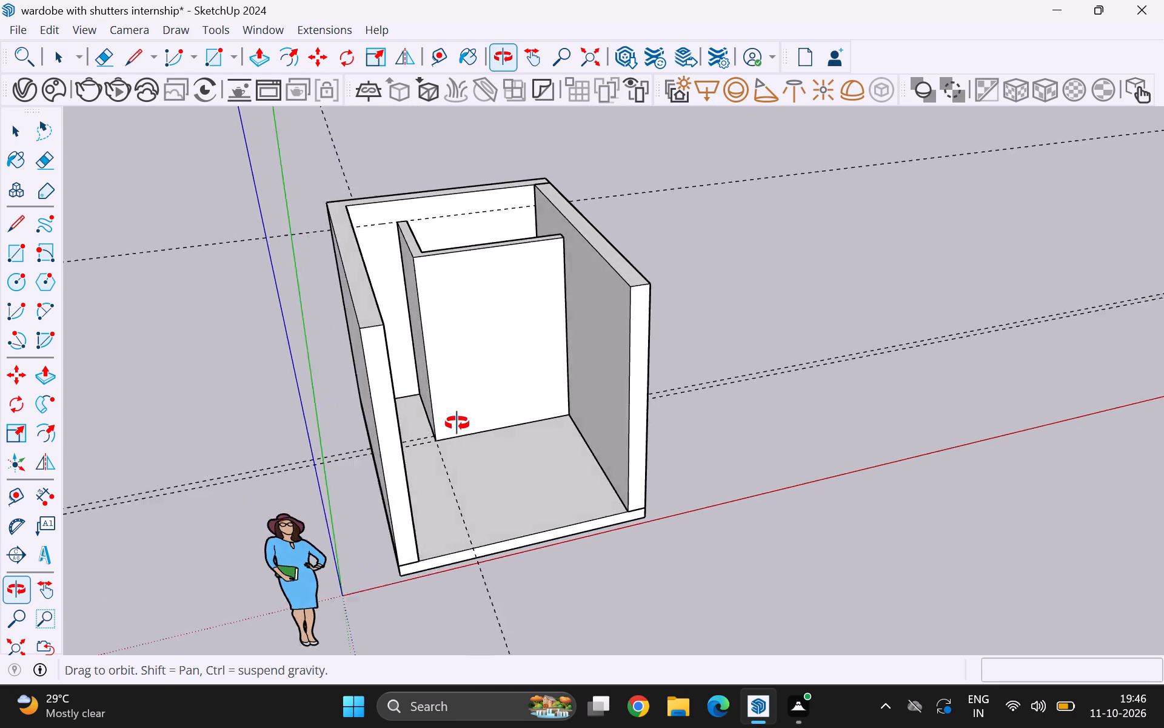
pyautogui.moveTo(457, 423); pyautogui.dragTo(506, 499, button='middle')
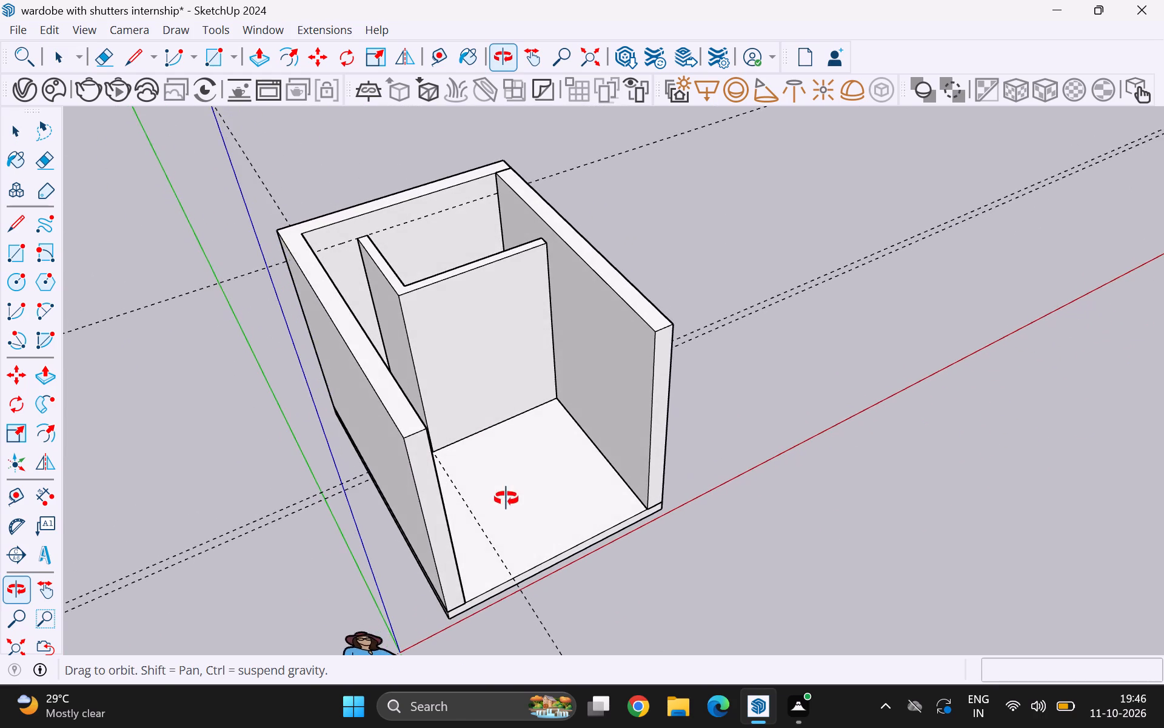
pyautogui.moveTo(506, 499); pyautogui.dragTo(507, 575, button='middle')
pyautogui.scroll(5, 440, 418)
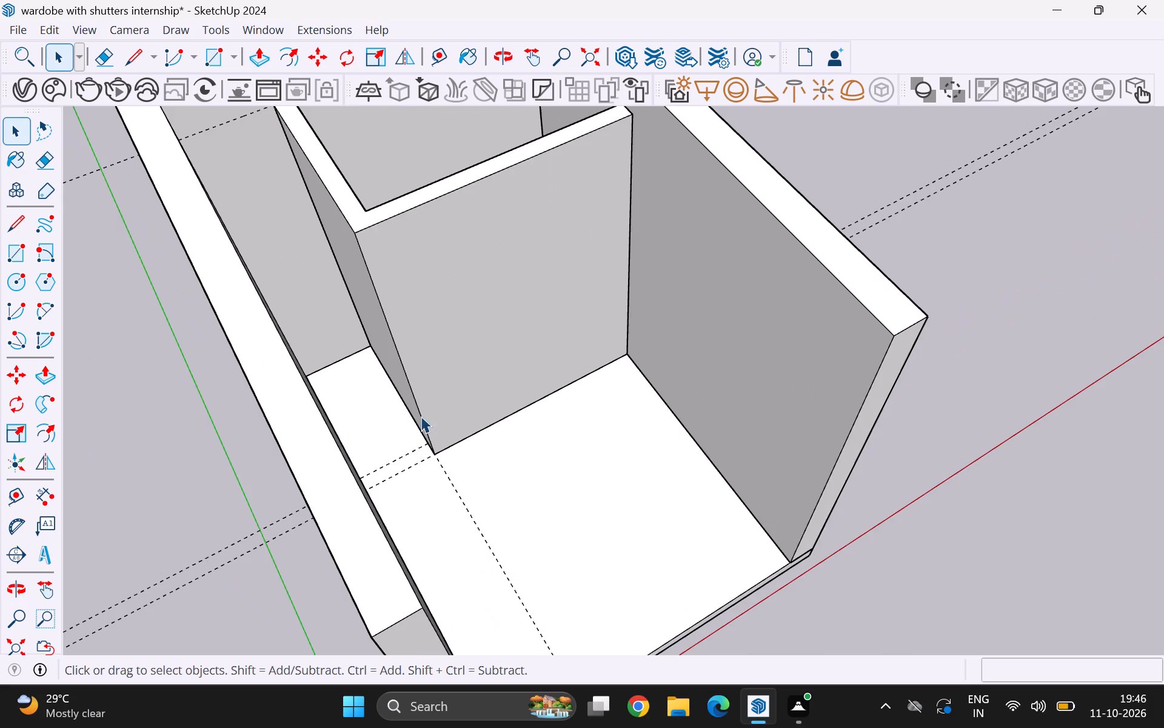
pyautogui.scroll(3, 421, 416)
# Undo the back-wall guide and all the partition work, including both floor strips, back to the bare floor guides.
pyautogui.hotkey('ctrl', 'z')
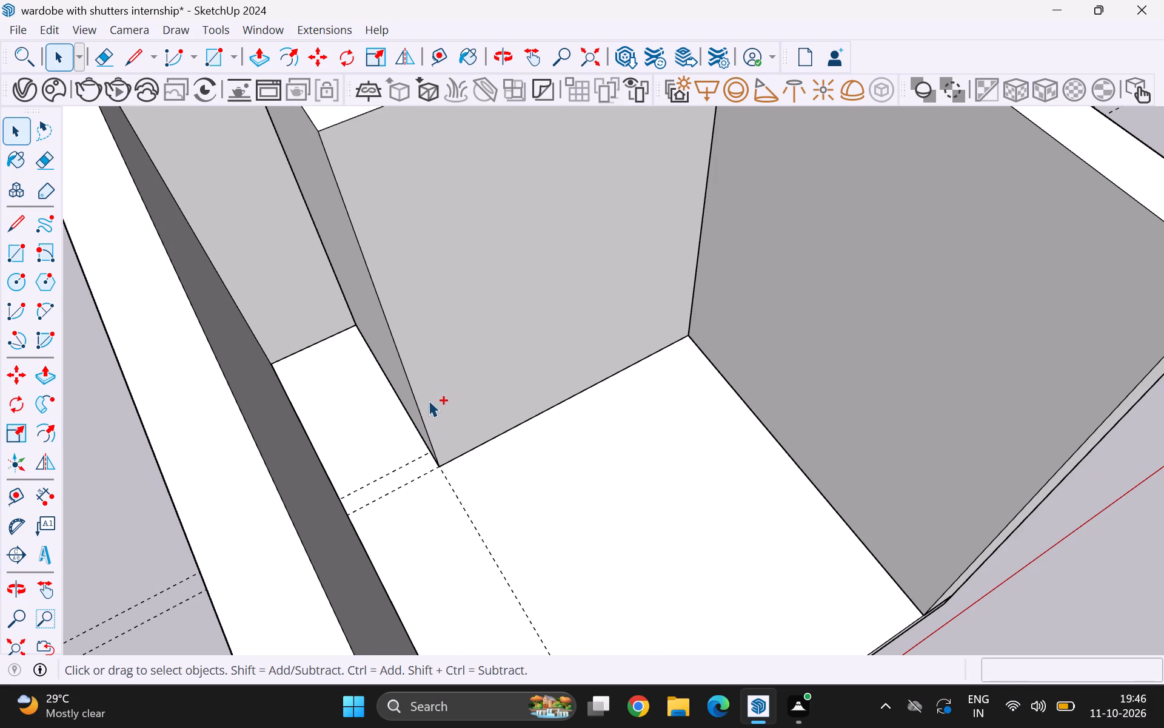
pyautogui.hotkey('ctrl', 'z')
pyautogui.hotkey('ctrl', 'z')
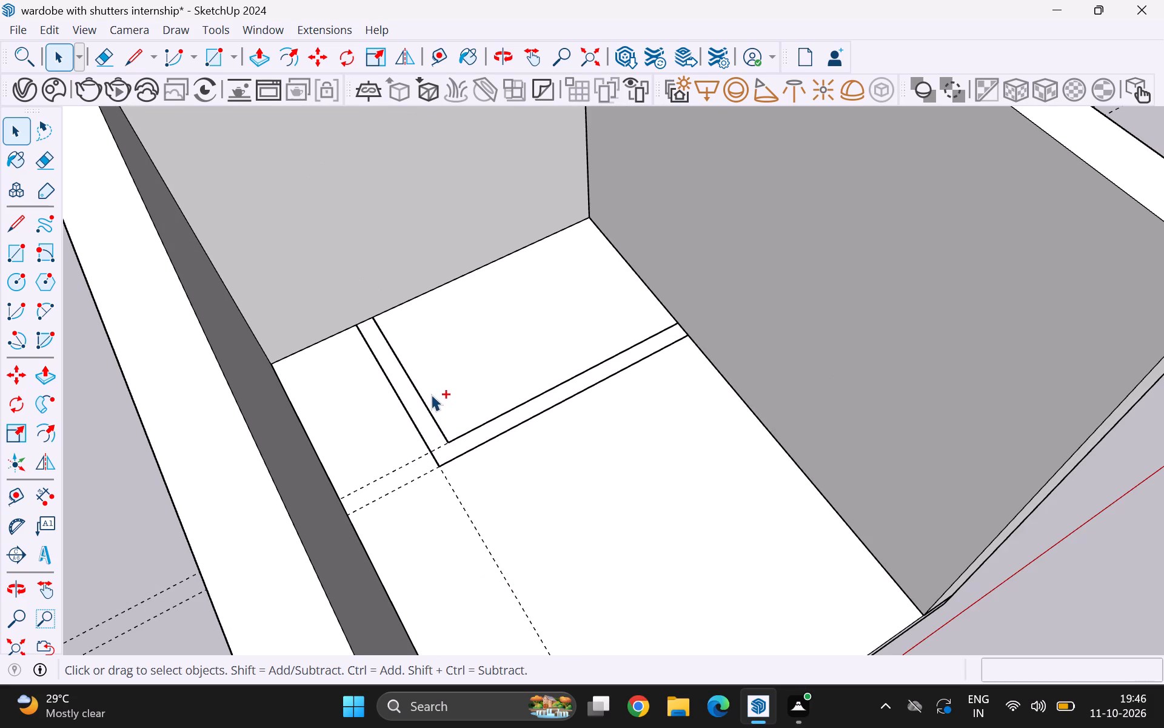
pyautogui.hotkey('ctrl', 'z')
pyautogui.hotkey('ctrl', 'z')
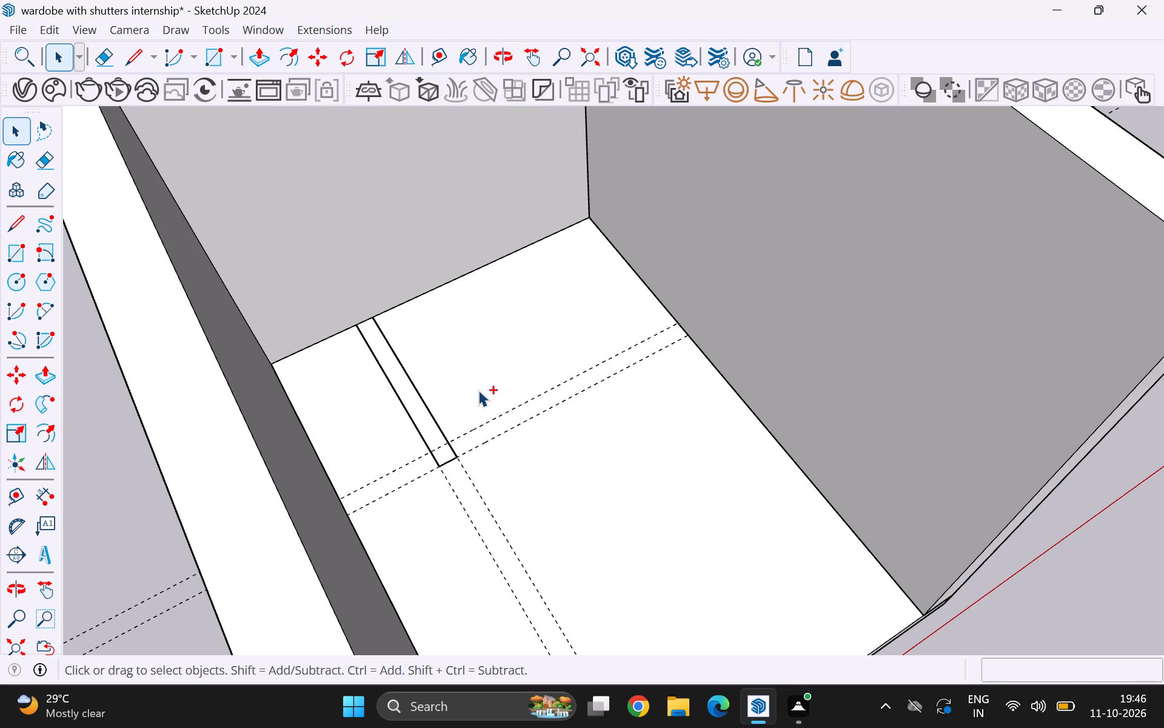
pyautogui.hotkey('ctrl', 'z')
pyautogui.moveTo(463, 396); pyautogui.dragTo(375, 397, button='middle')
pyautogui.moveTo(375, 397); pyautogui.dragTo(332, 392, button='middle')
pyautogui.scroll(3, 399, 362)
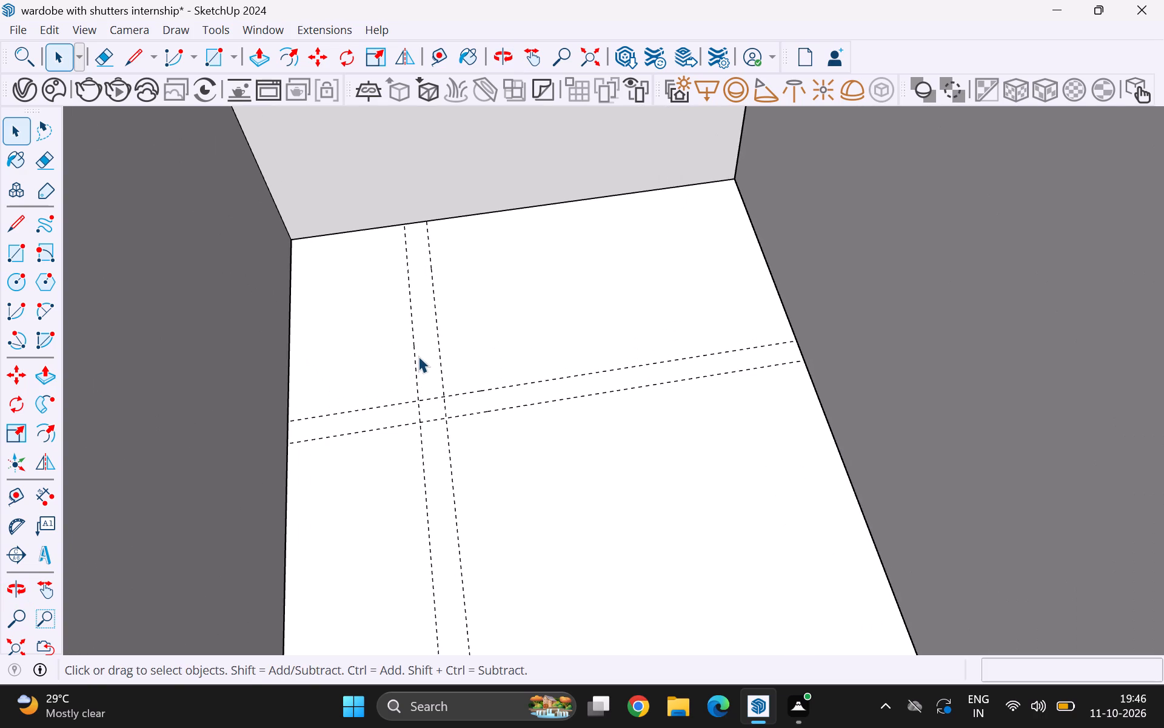
# Erase the two parallel floor guides that run from the back wall toward the room's open front.
pyautogui.press('e')
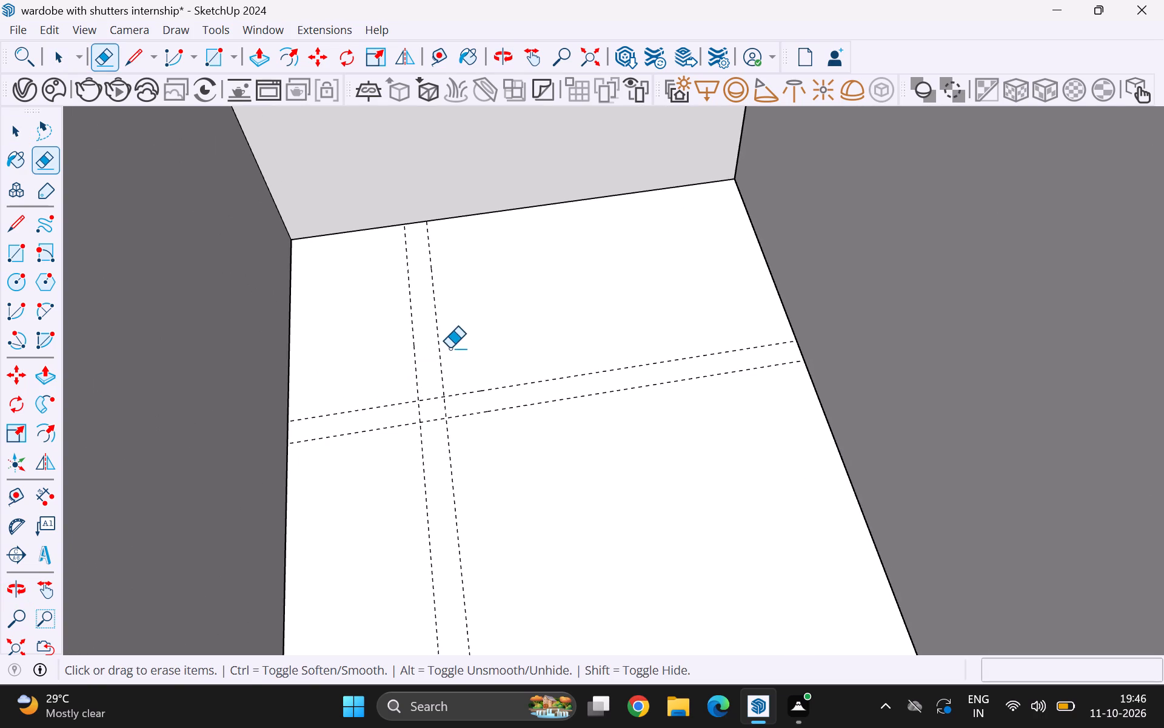
pyautogui.moveTo(450, 348); pyautogui.dragTo(407, 351)
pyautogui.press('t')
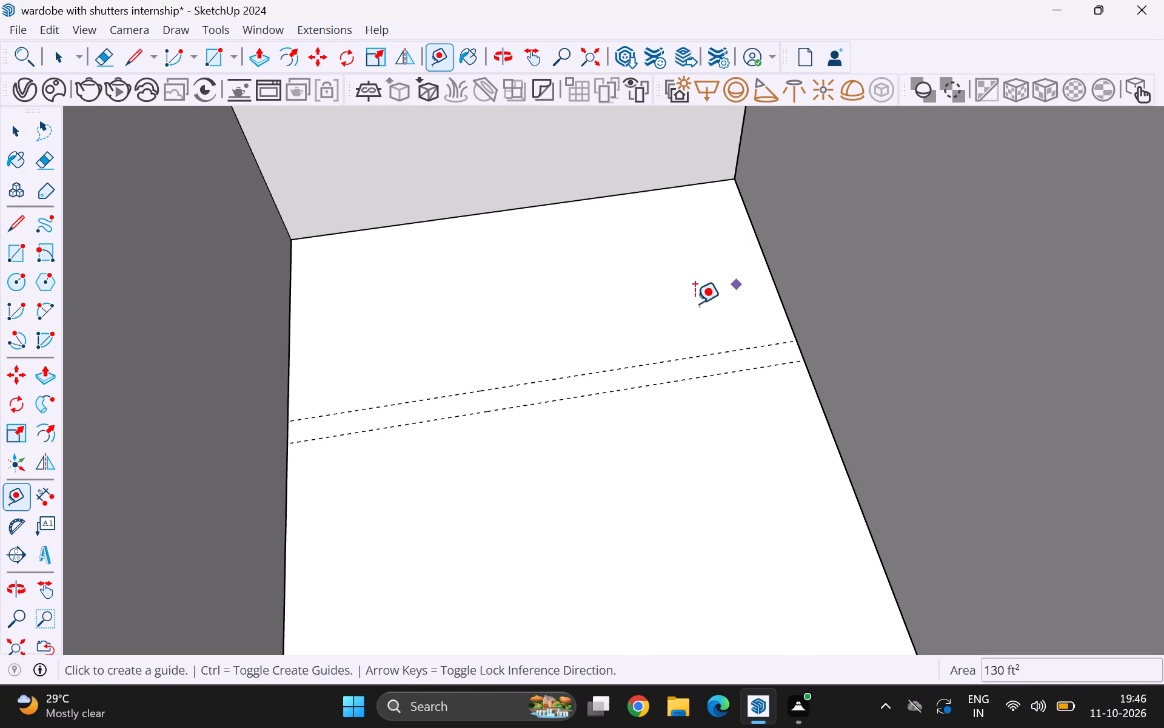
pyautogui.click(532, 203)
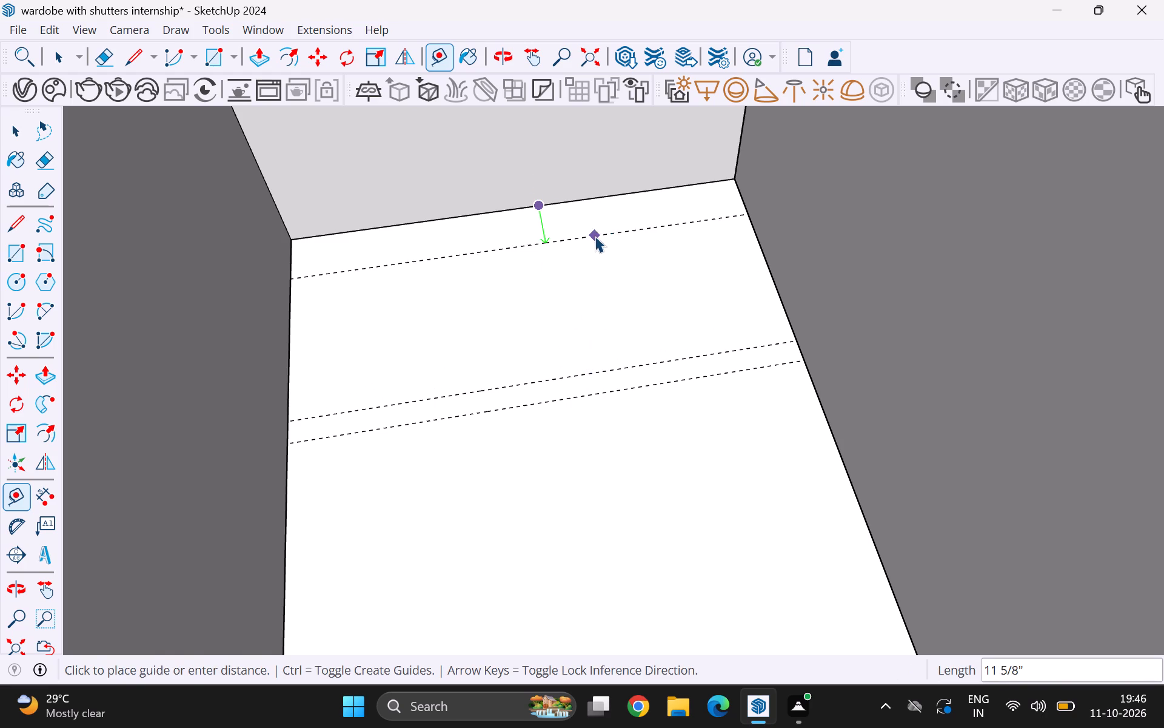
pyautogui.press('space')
# Place a floor guide parallel to the right side wall and 5' away from it.
pyautogui.press('t')
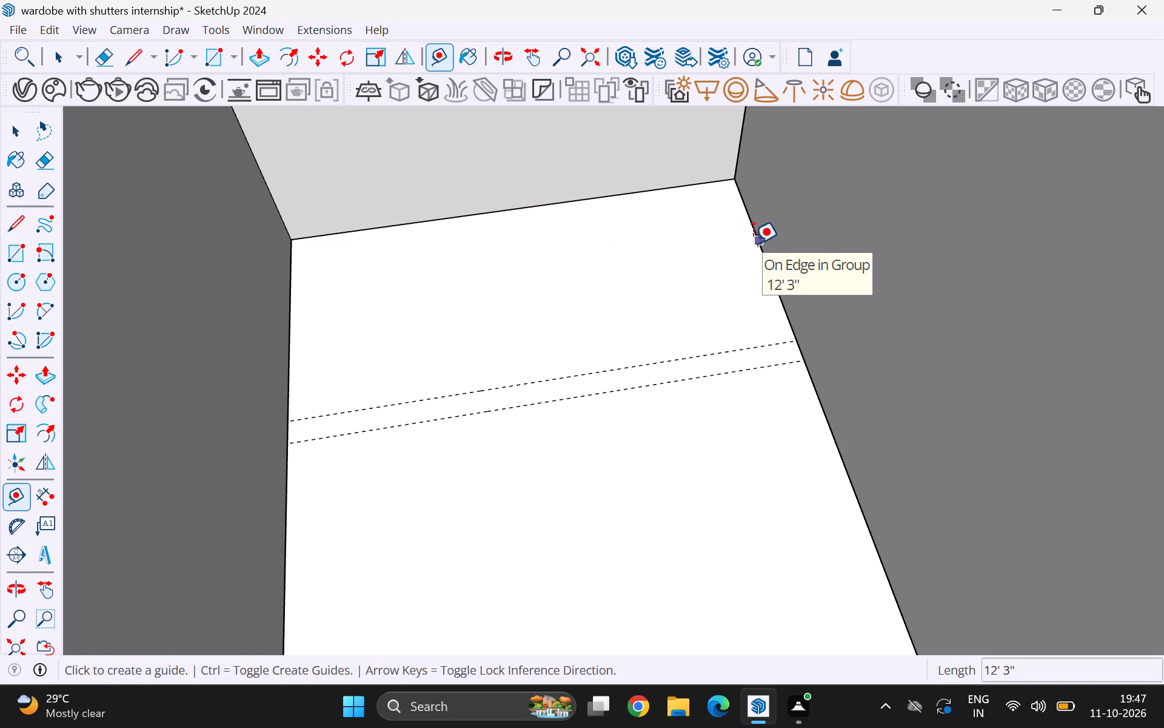
pyautogui.click(753, 243)
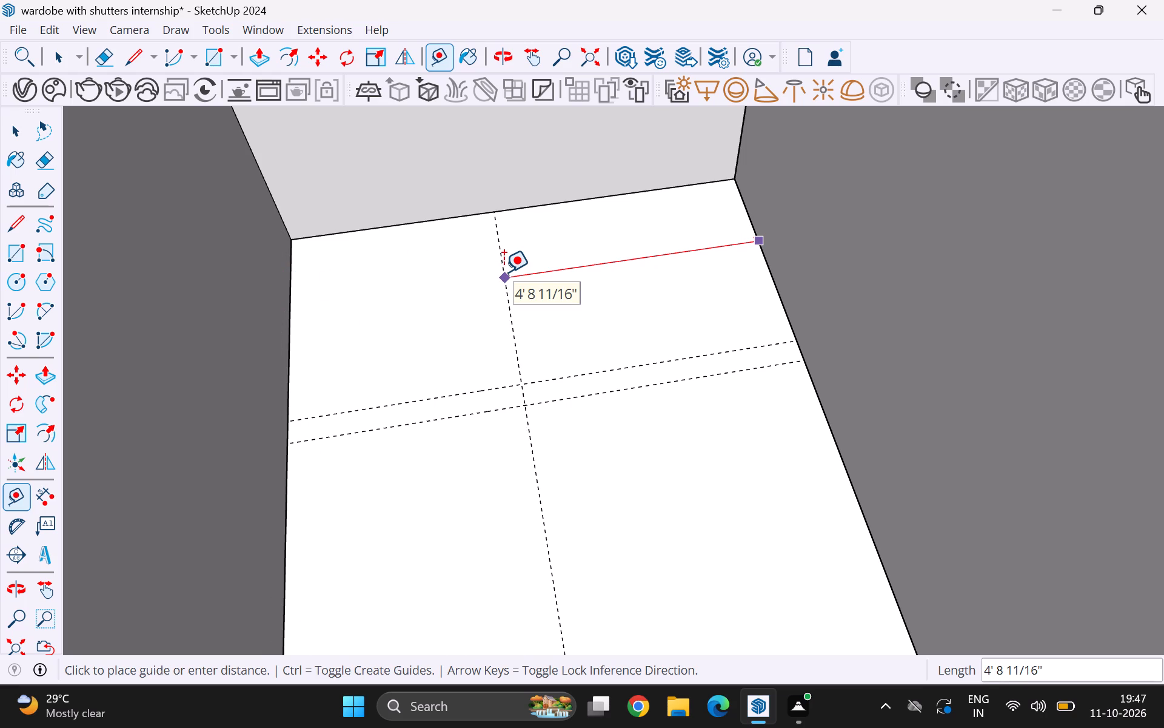
pyautogui.press('5')
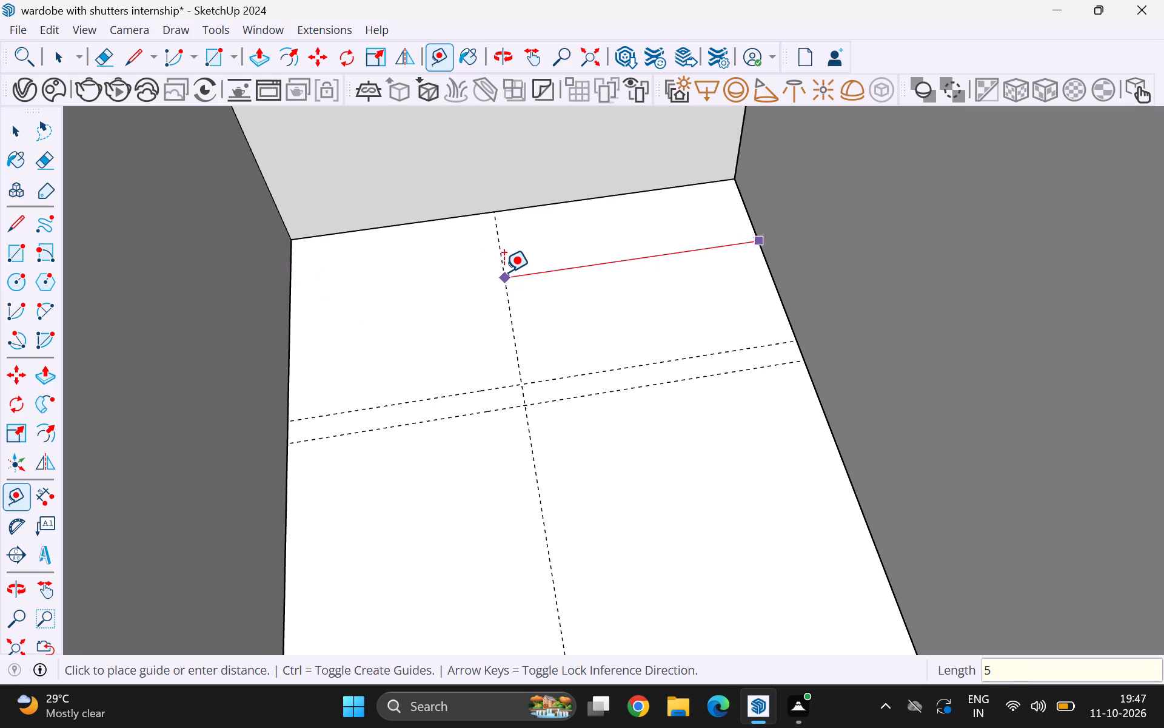
pyautogui.press('.')
pyautogui.press('5')
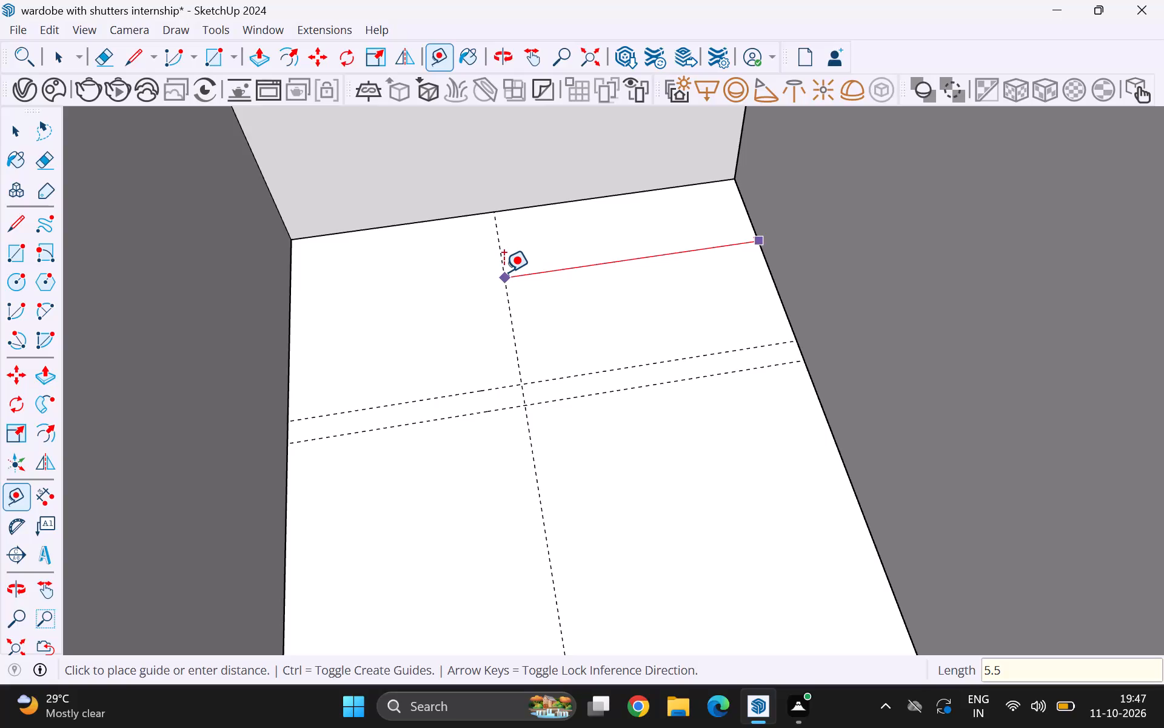
pyautogui.press('BackSpace')
pyautogui.press('BackSpace')
pyautogui.press('Return')
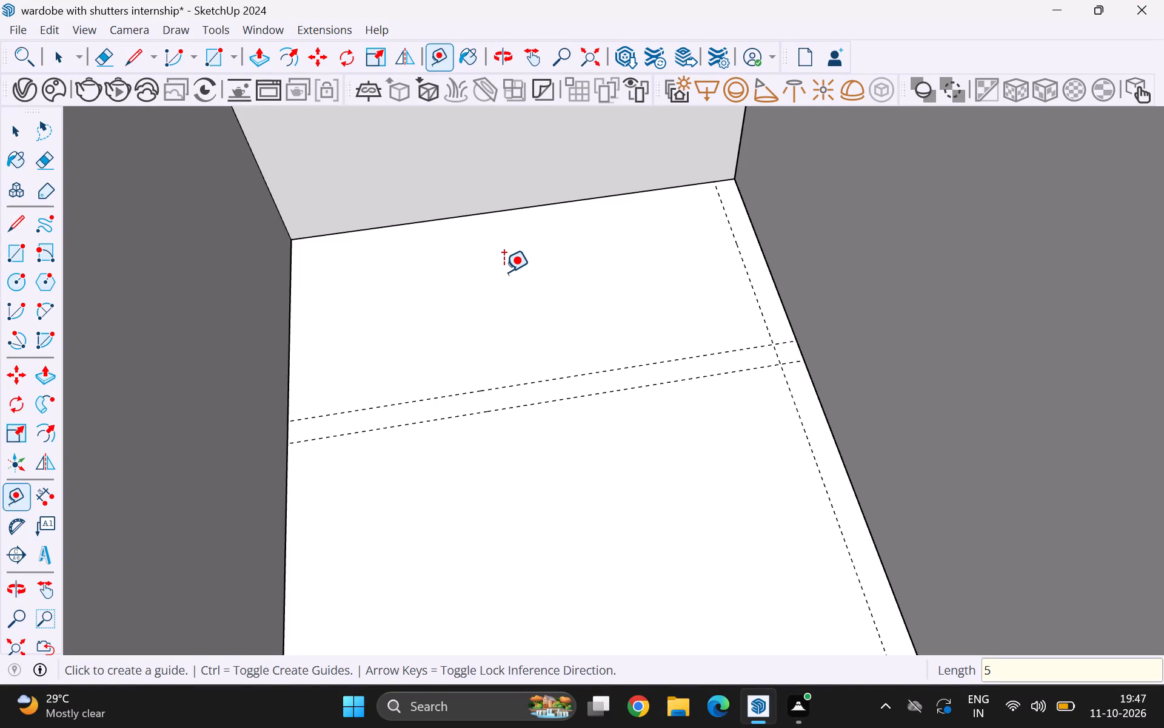
pyautogui.press("'")
pyautogui.press('BackSpace')
pyautogui.write("5'")
pyautogui.press('Return')
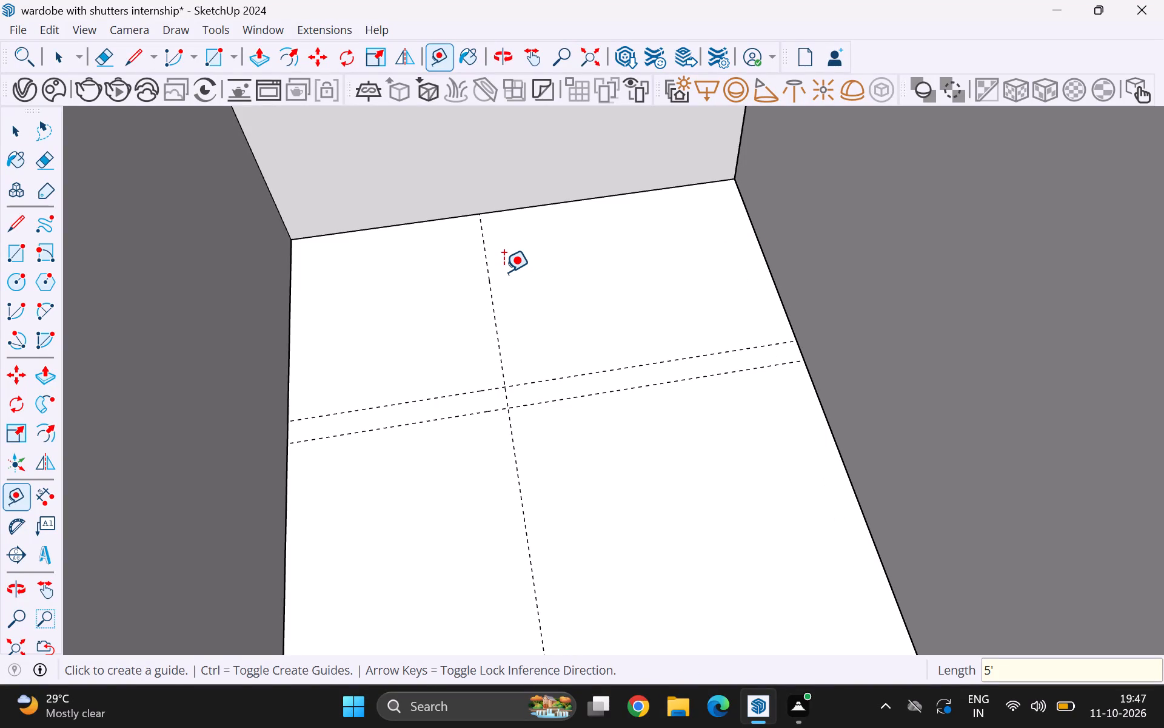
# Place a second parallel floor guide 6" from the 5' guide, on the side facing the left side wall.
pyautogui.click(495, 331)
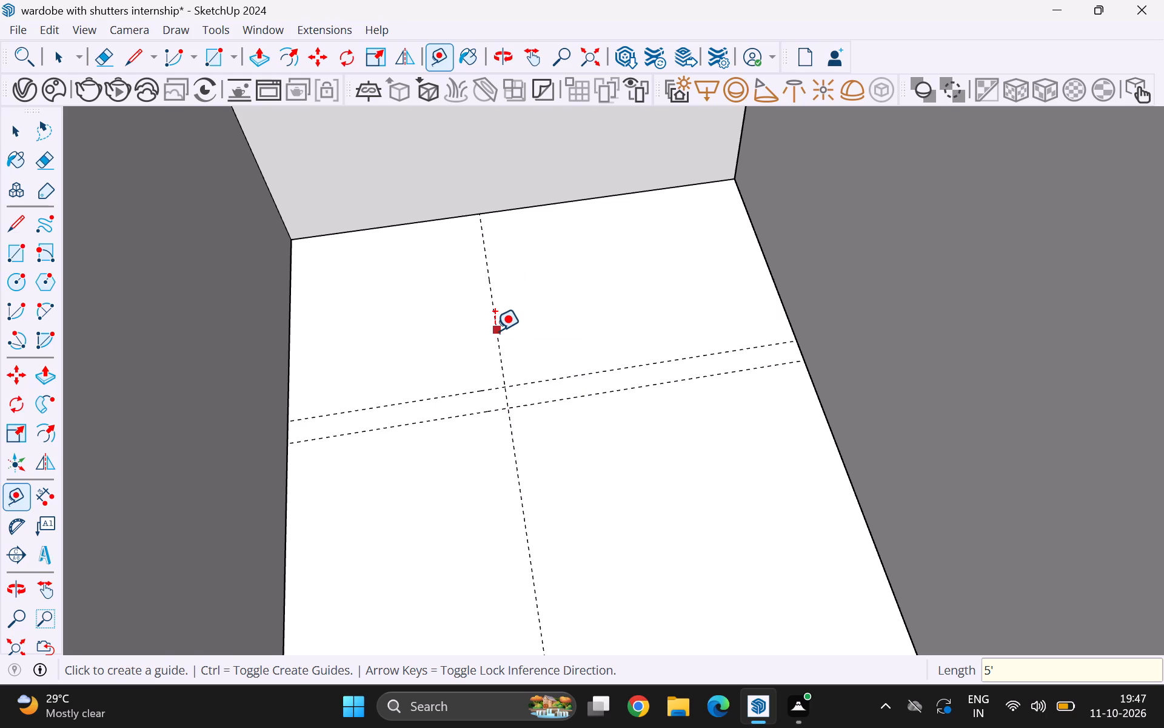
pyautogui.press('6')
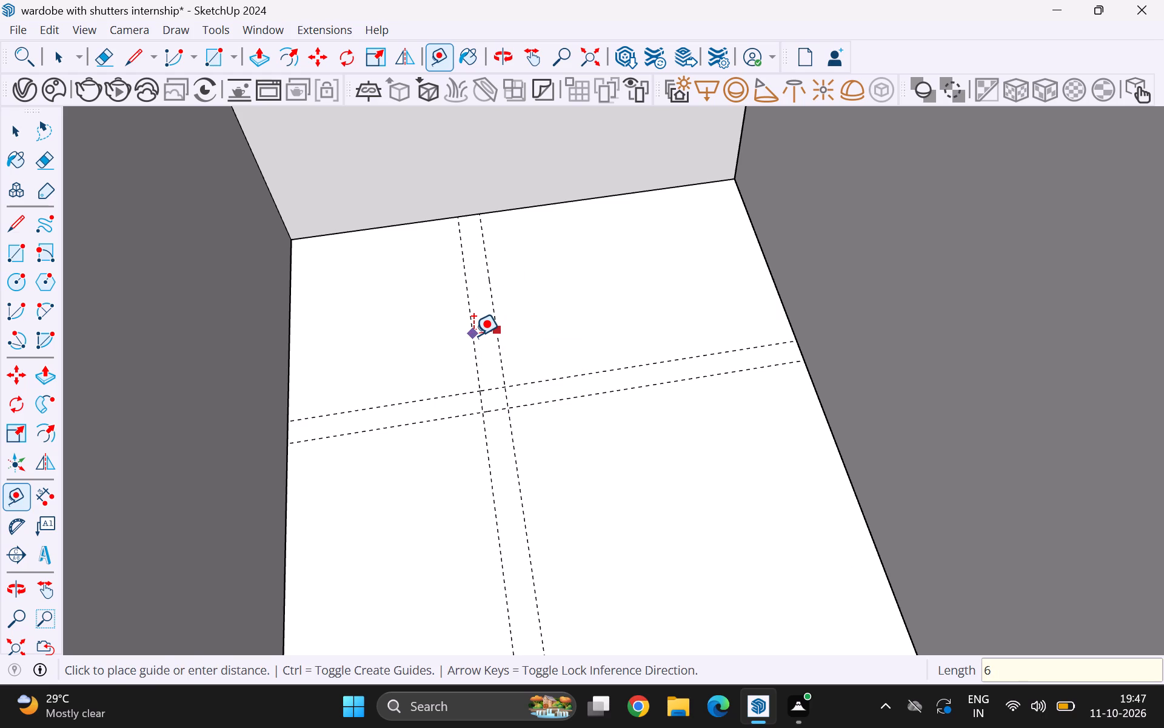
pyautogui.press('BackSpace')
pyautogui.press('6')
pyautogui.press('Return')
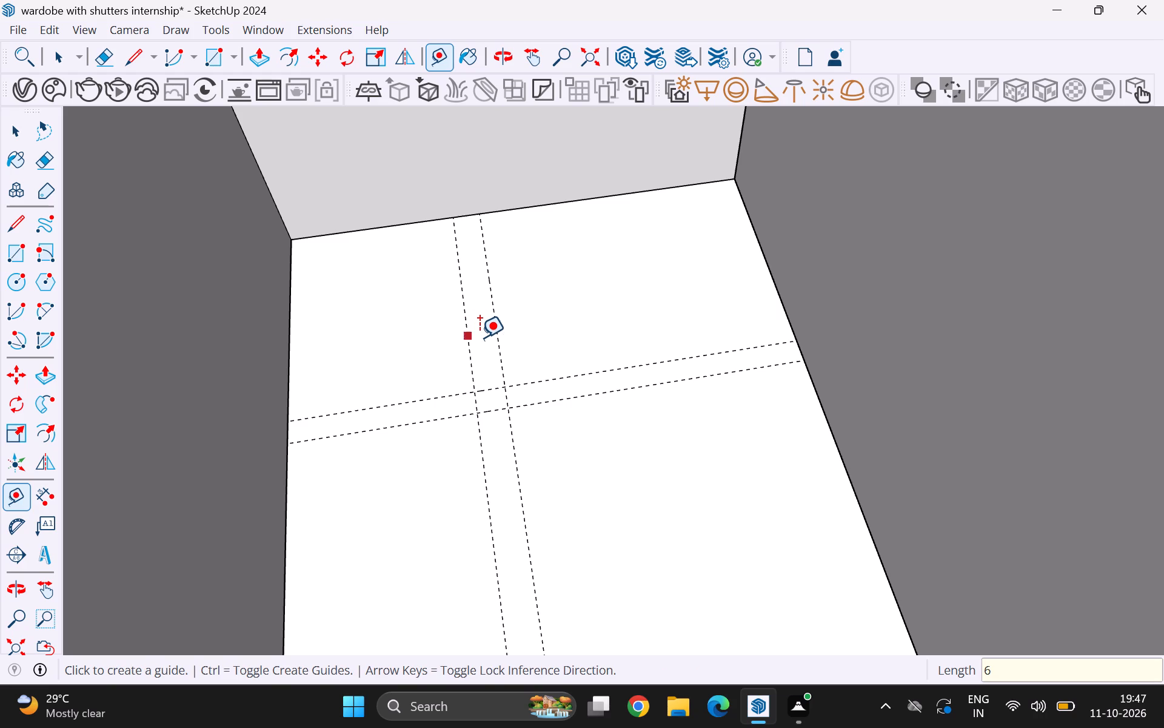
pyautogui.press('space')
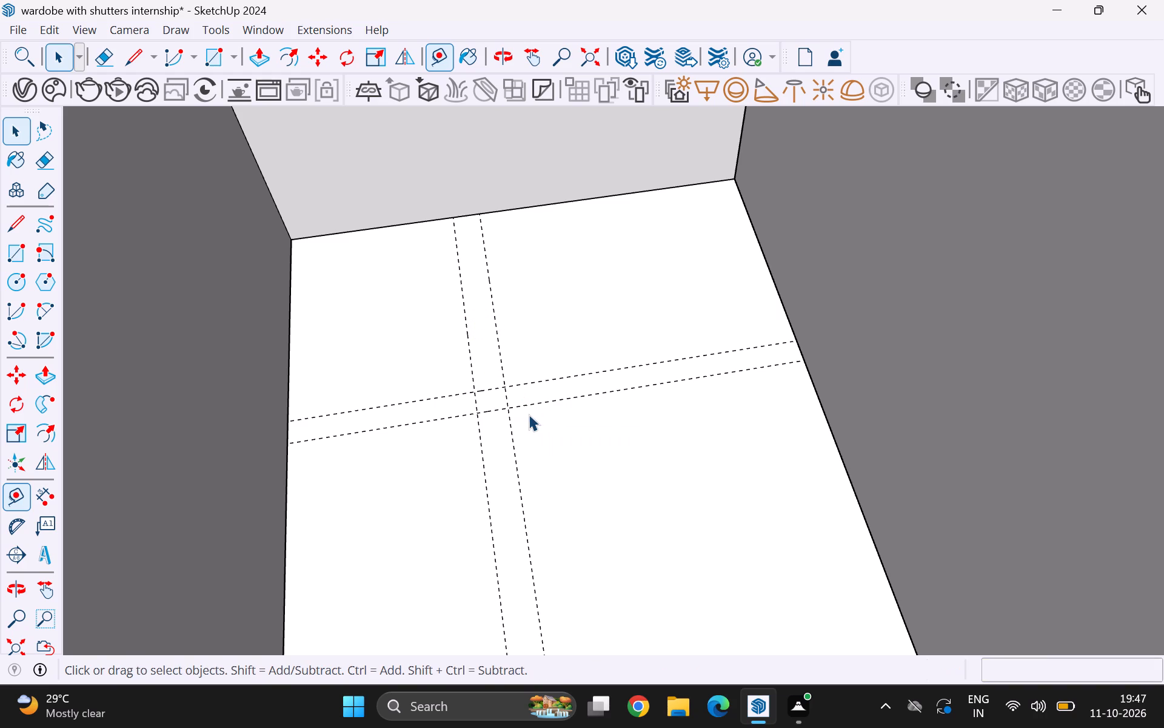
# Erase the crosswise floor guide farther from the back wall, keeping the one nearer to it.
pyautogui.scroll(3, 526, 404)
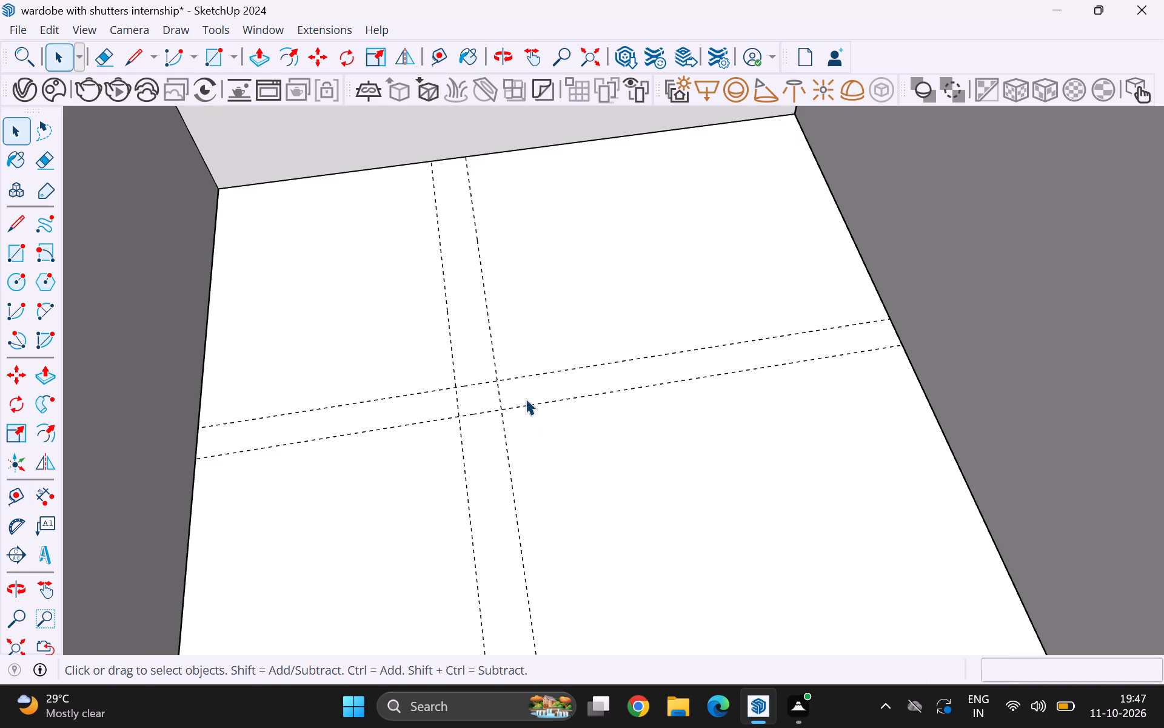
pyautogui.press('e')
pyautogui.moveTo(535, 399); pyautogui.dragTo(533, 421)
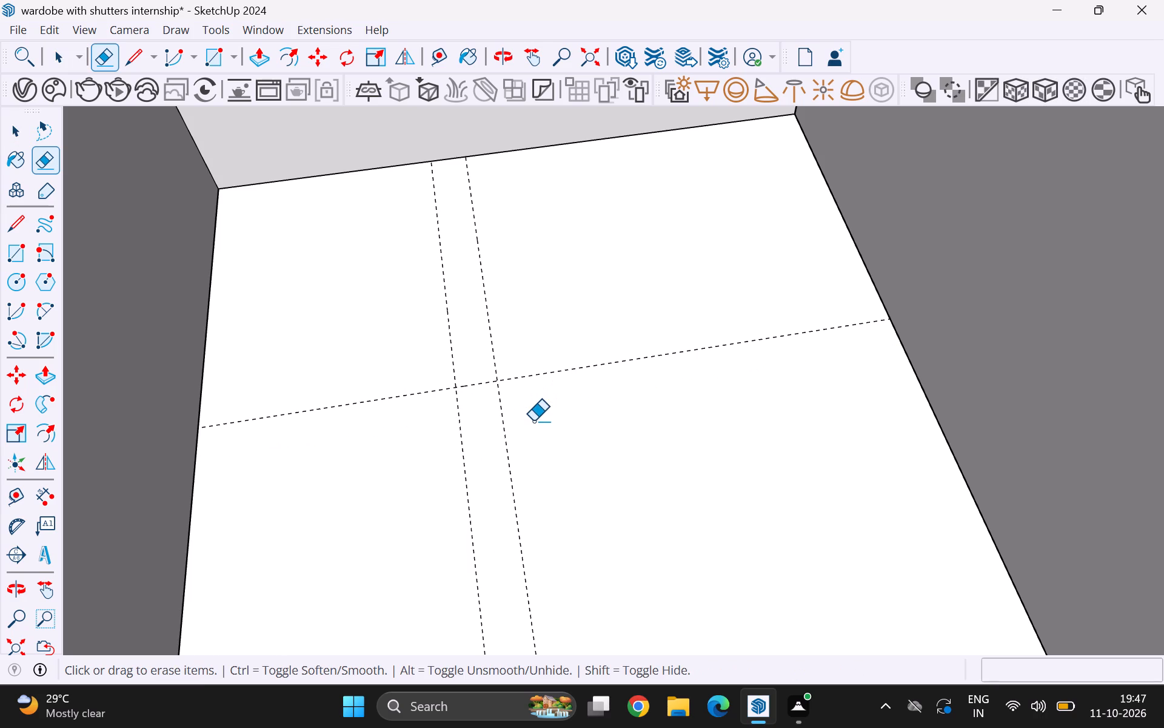
# Measure the distance from the crosswise guide to the back wall along the 5' guide.
pyautogui.press('t')
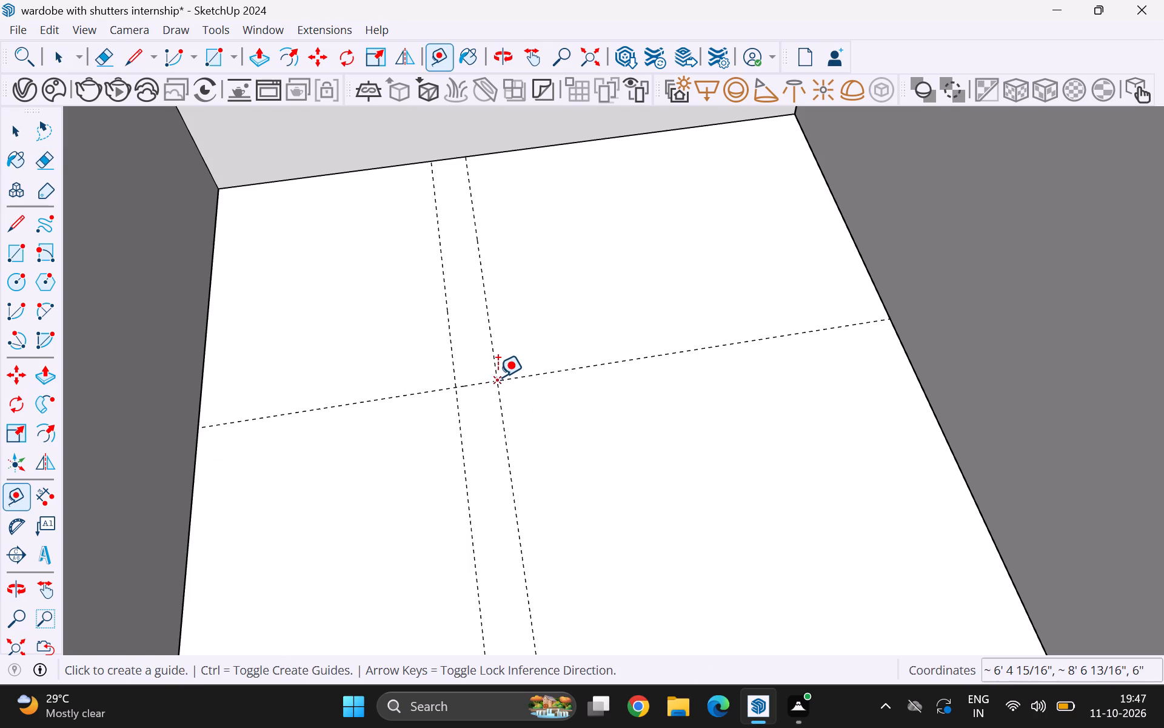
pyautogui.click(498, 377)
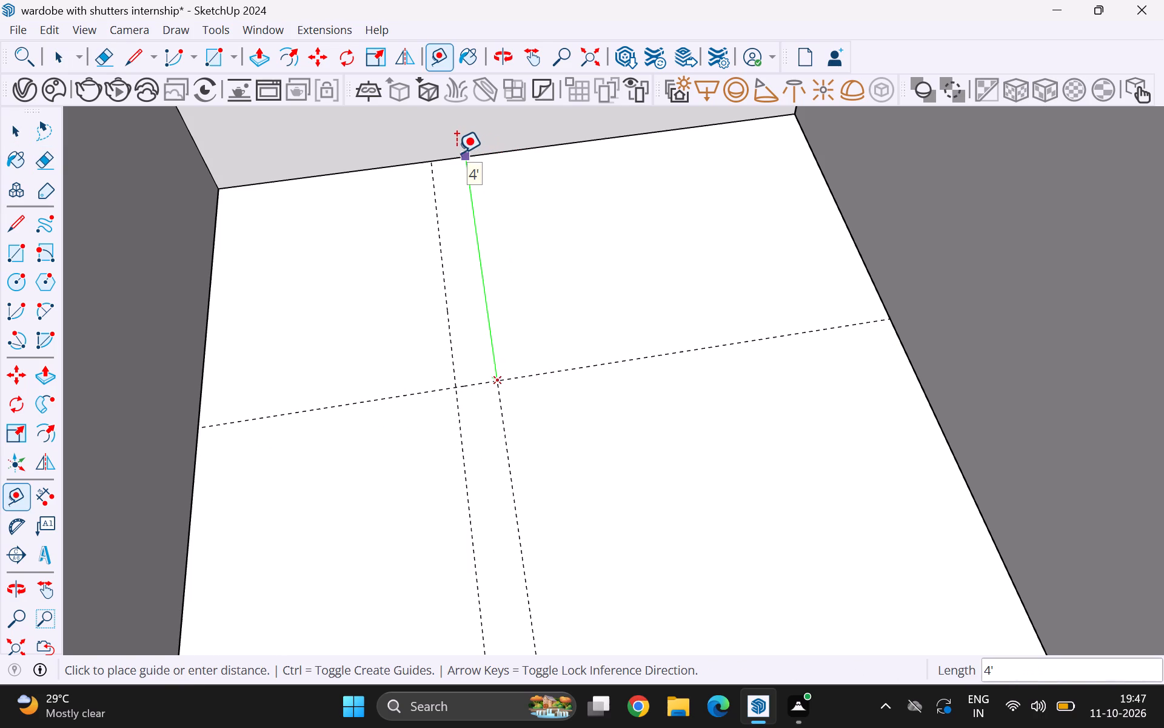
pyautogui.press('space')
# Place a parallel guide 6" from the remaining crosswise guide, on the side toward the room's open front.
pyautogui.press('t')
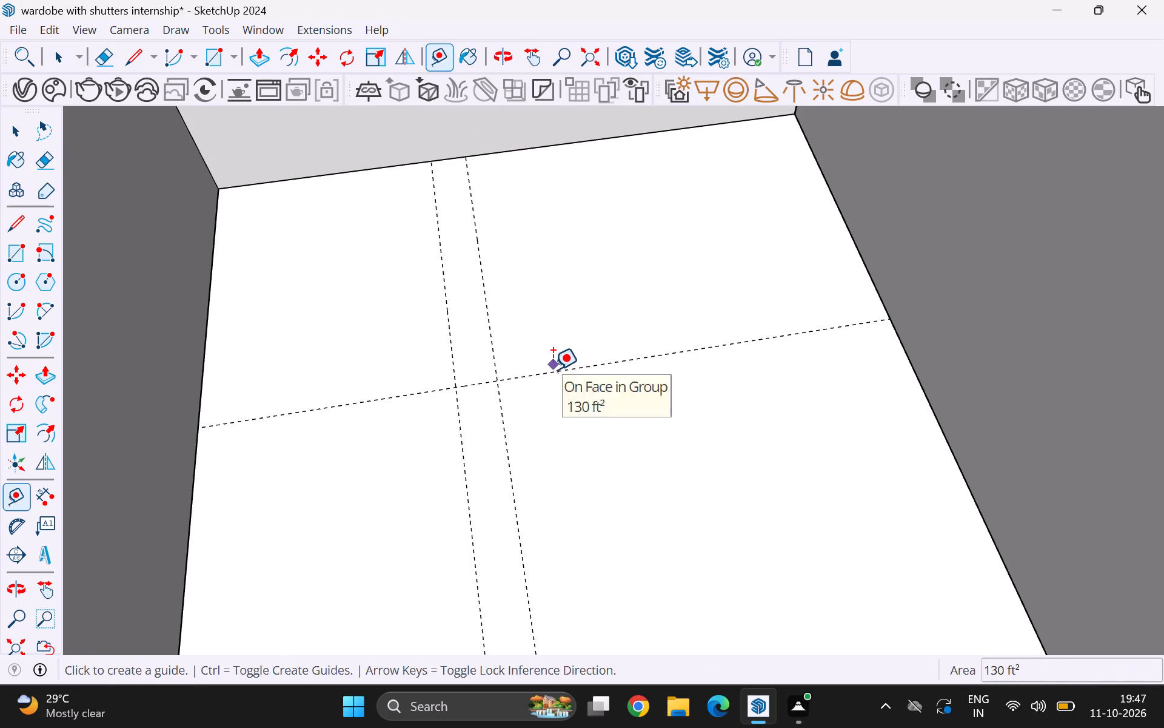
pyautogui.click(553, 369)
pyautogui.press('6')
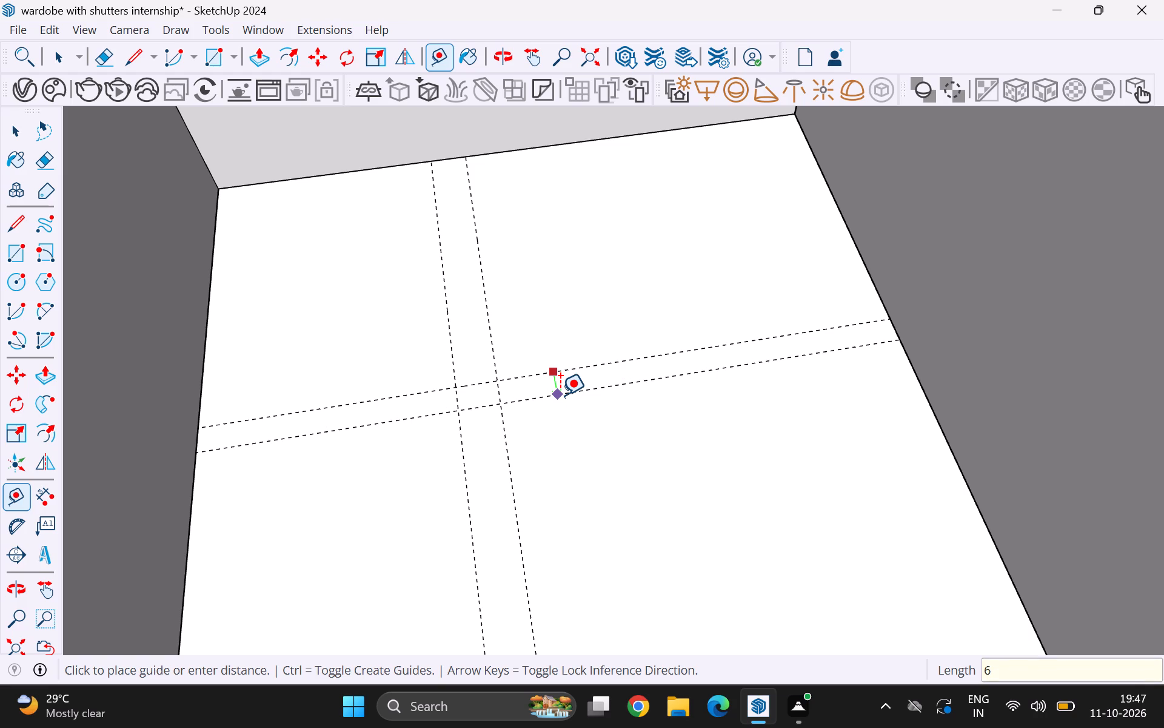
pyautogui.press('Return')
pyautogui.press('space')
# Measure the distance from the lengthwise guide nearer the left side wall to that wall.
pyautogui.scroll(-3, 562, 399)
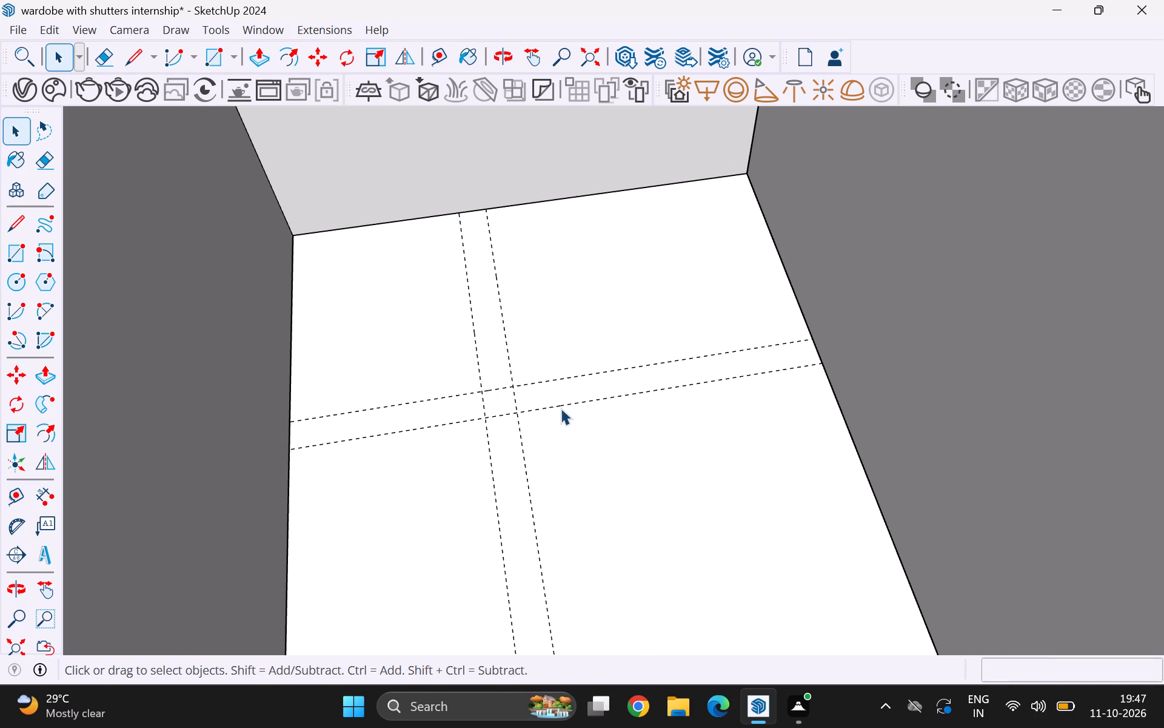
pyautogui.press('t')
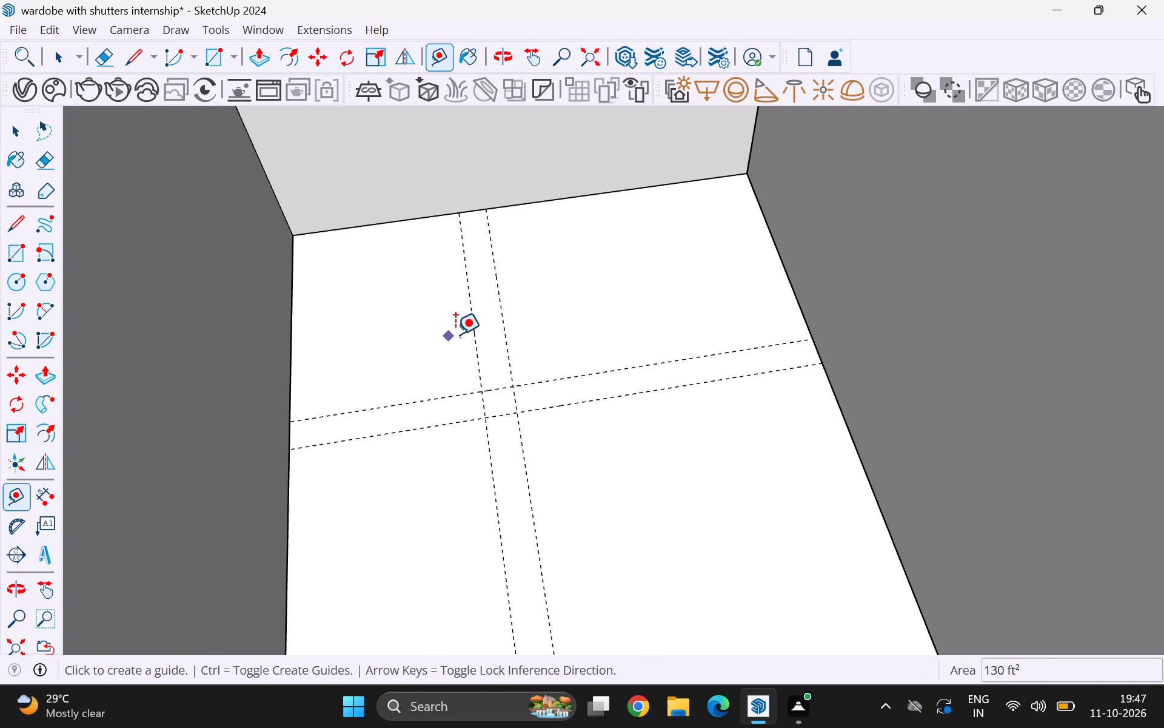
pyautogui.click(471, 328)
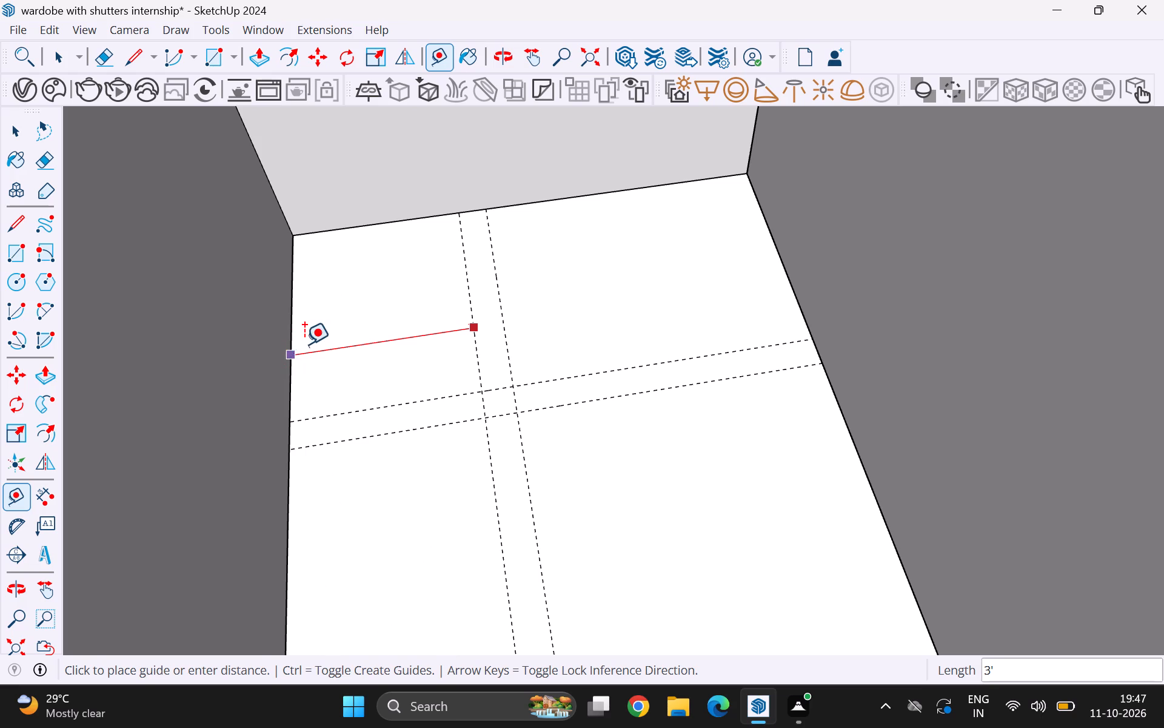
pyautogui.press('space')
# Draw 6" wide floor rectangles between the guides, 4' 6" long from the back wall and about 4' 10 1/2" long to the right side wall.
pyautogui.scroll(-3, 453, 326)
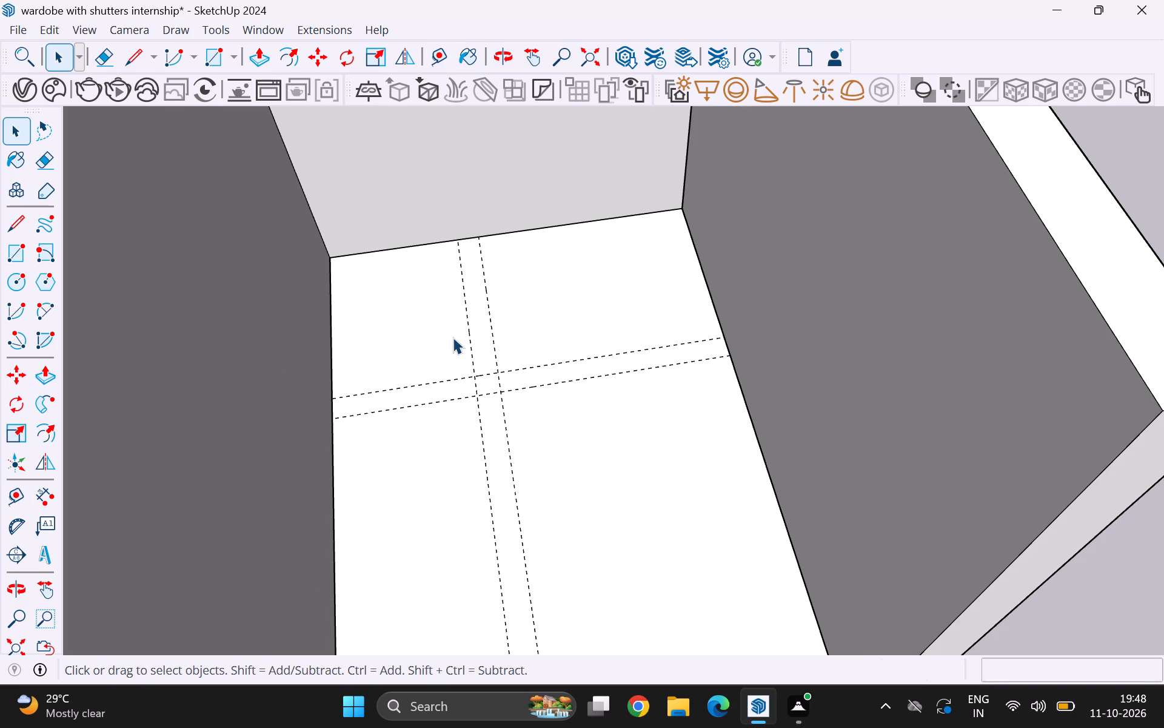
pyautogui.scroll(-7, 399, 322)
pyautogui.scroll(2, 488, 385)
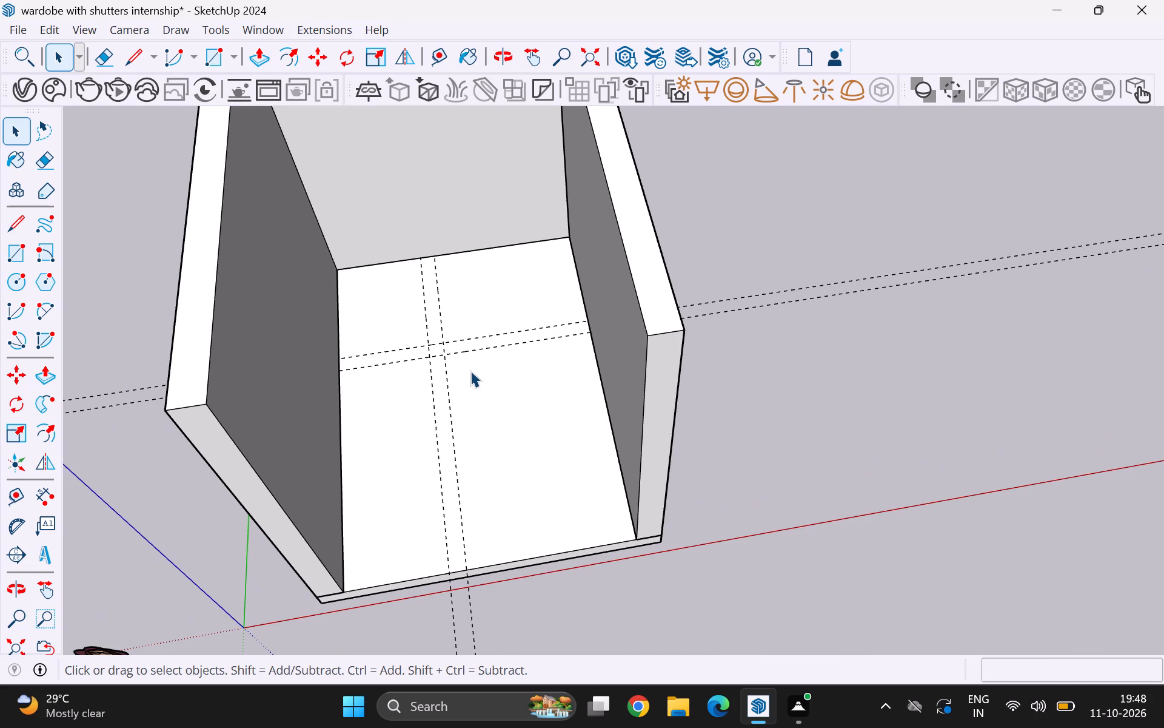
pyautogui.scroll(2, 470, 368)
pyautogui.scroll(3, 437, 319)
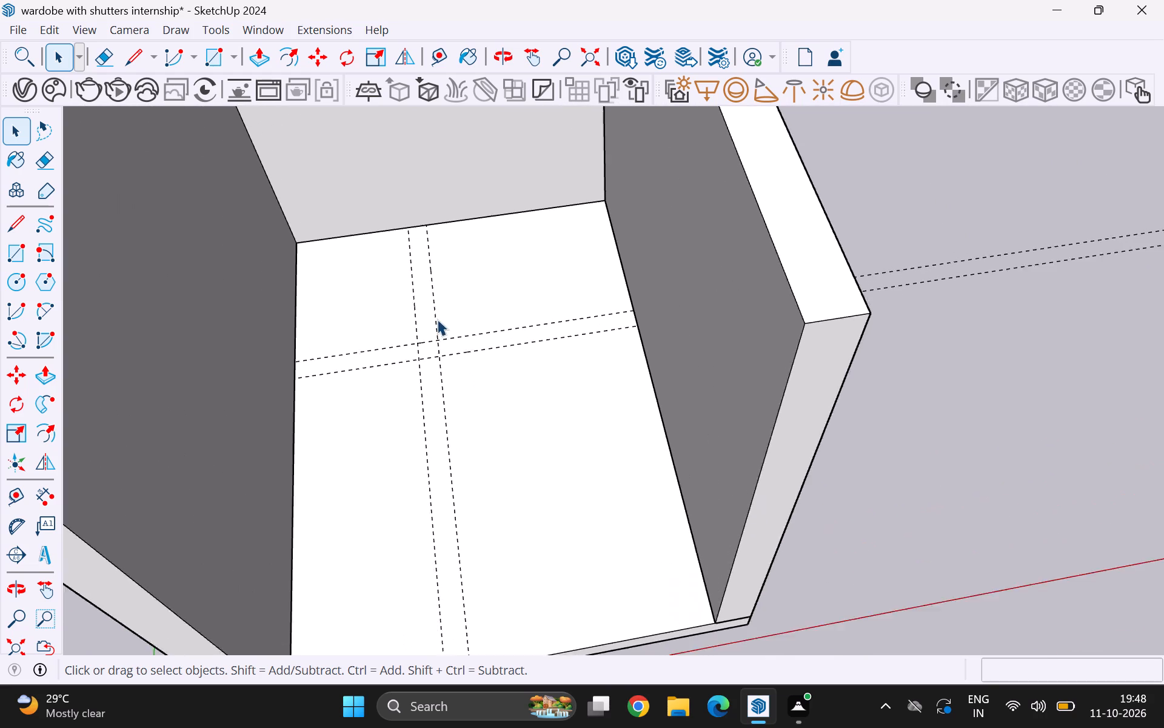
pyautogui.scroll(4, 423, 306)
pyautogui.scroll(-2, 413, 302)
pyautogui.press('r')
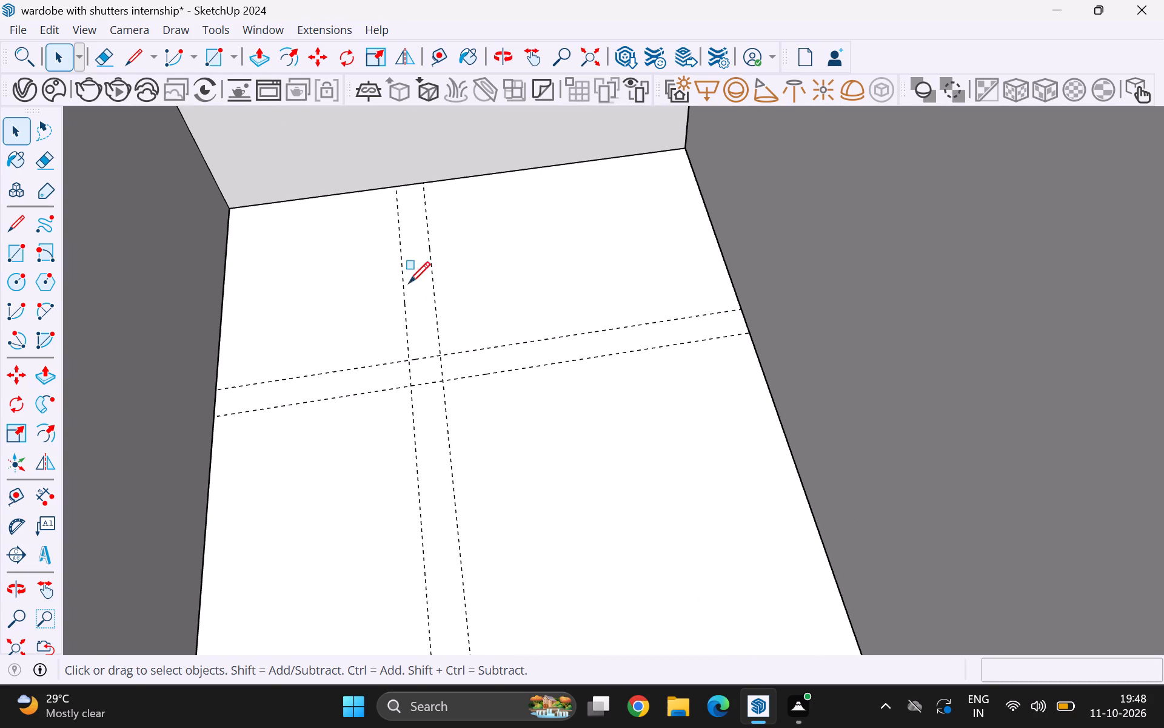
pyautogui.click(396, 189)
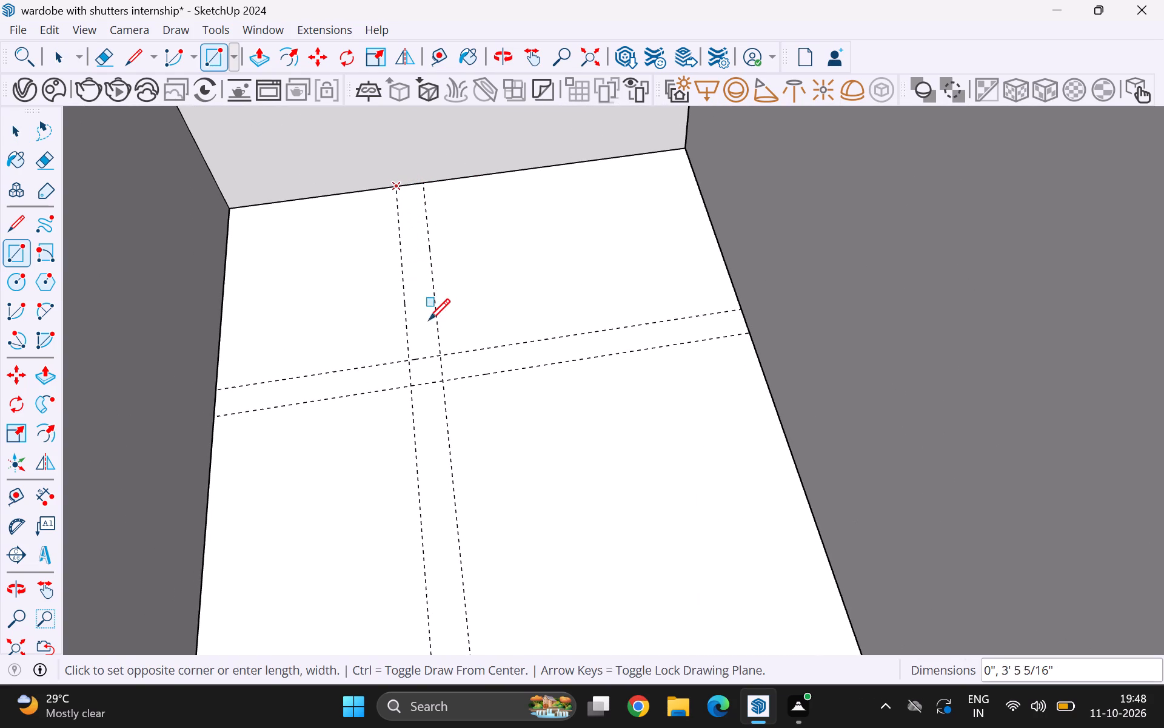
pyautogui.click(440, 382)
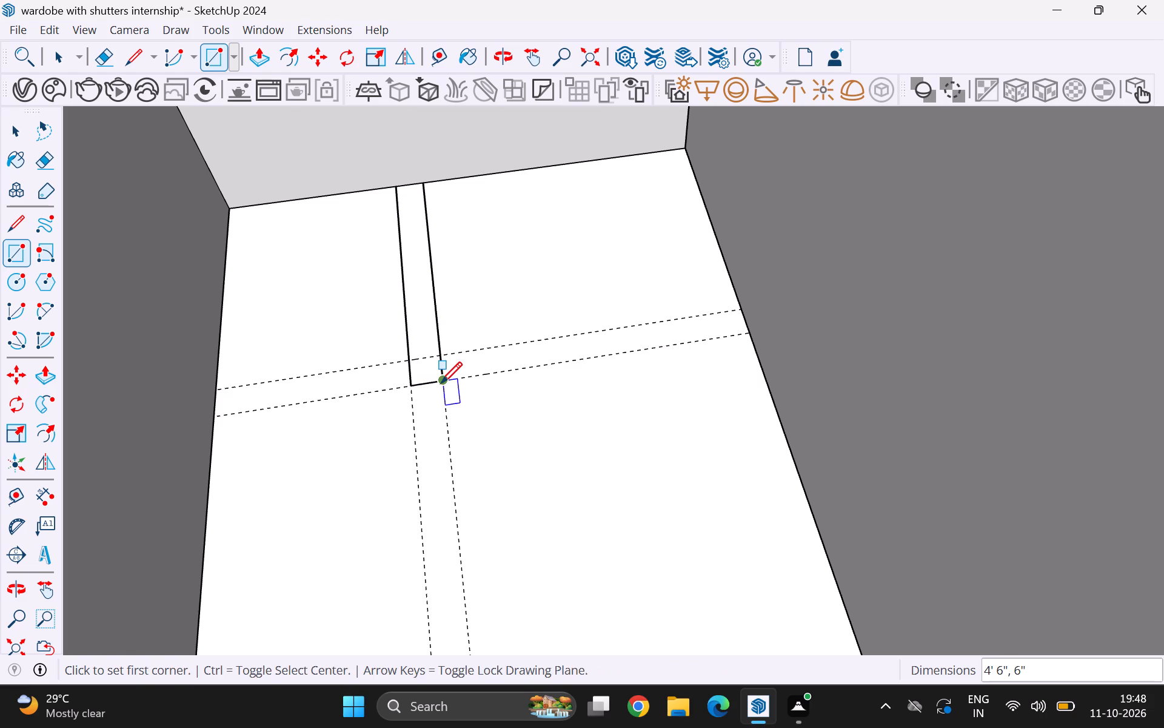
pyautogui.click(441, 383)
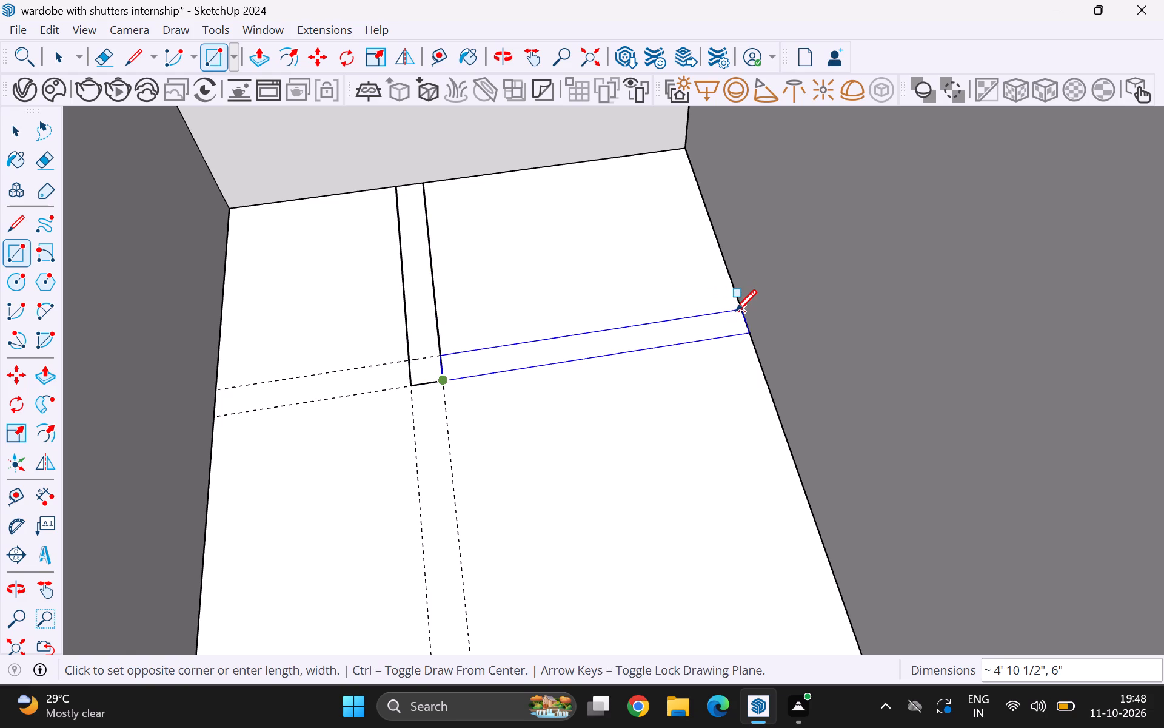
pyautogui.click(735, 311)
# Erase the short edge separating the two floor rectangles at their corner, together with the lengthwise guide running through it.
pyautogui.press('e')
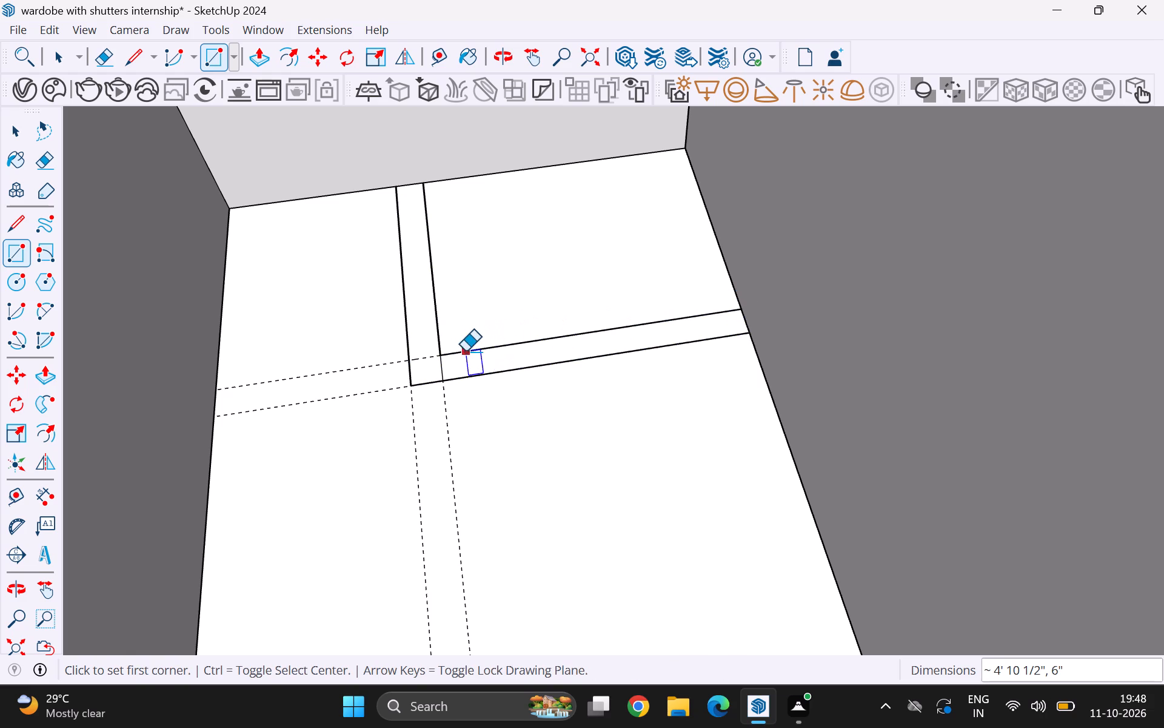
pyautogui.scroll(4, 440, 368)
pyautogui.moveTo(441, 371); pyautogui.dragTo(449, 369)
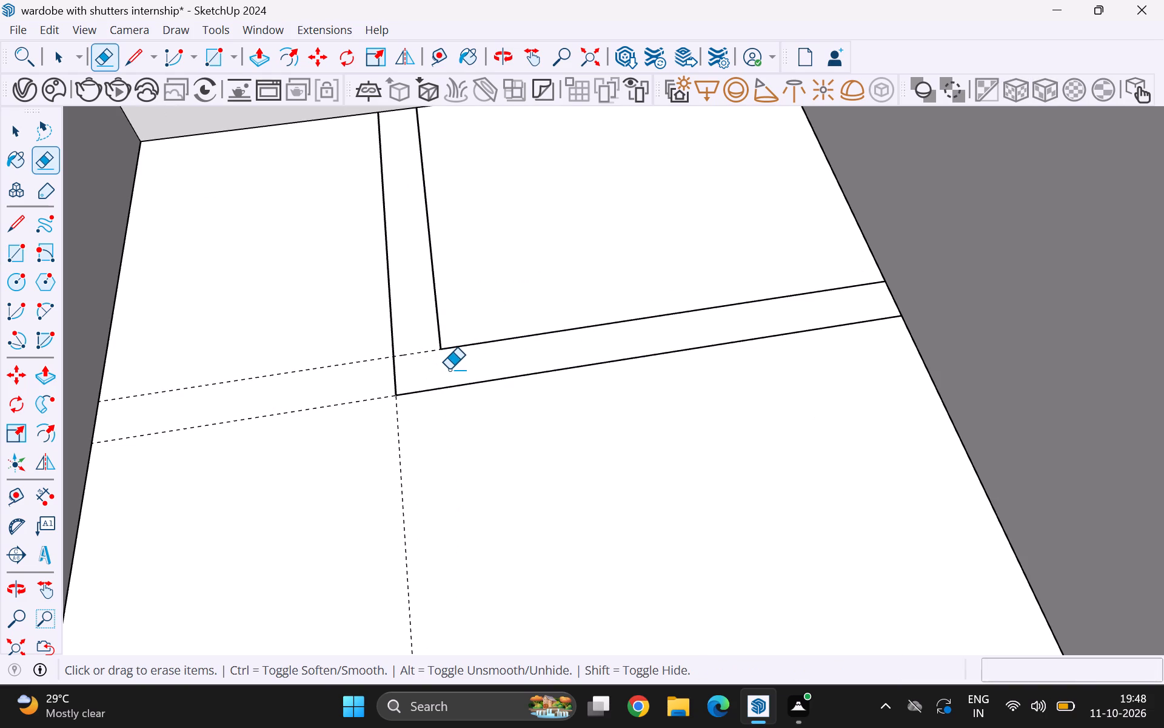
# Extrude the L-shaped floor face upward 9' with Push/Pull to form the partition walls.
pyautogui.press('p')
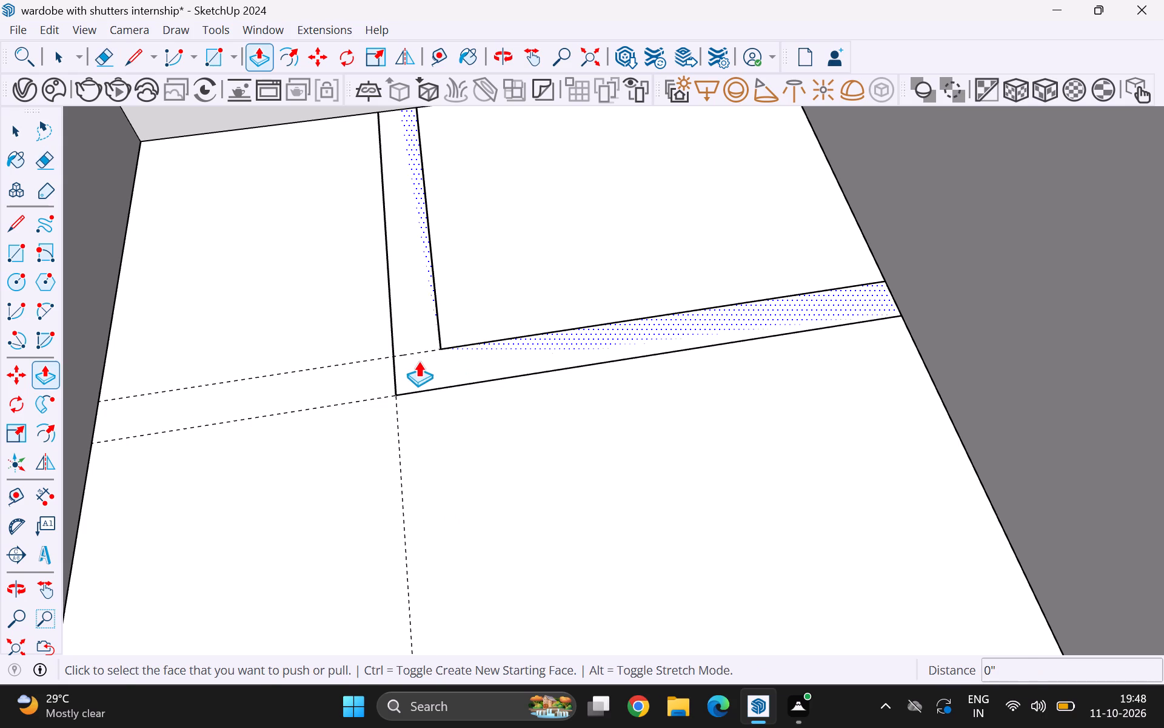
pyautogui.click(418, 361)
pyautogui.write("9'")
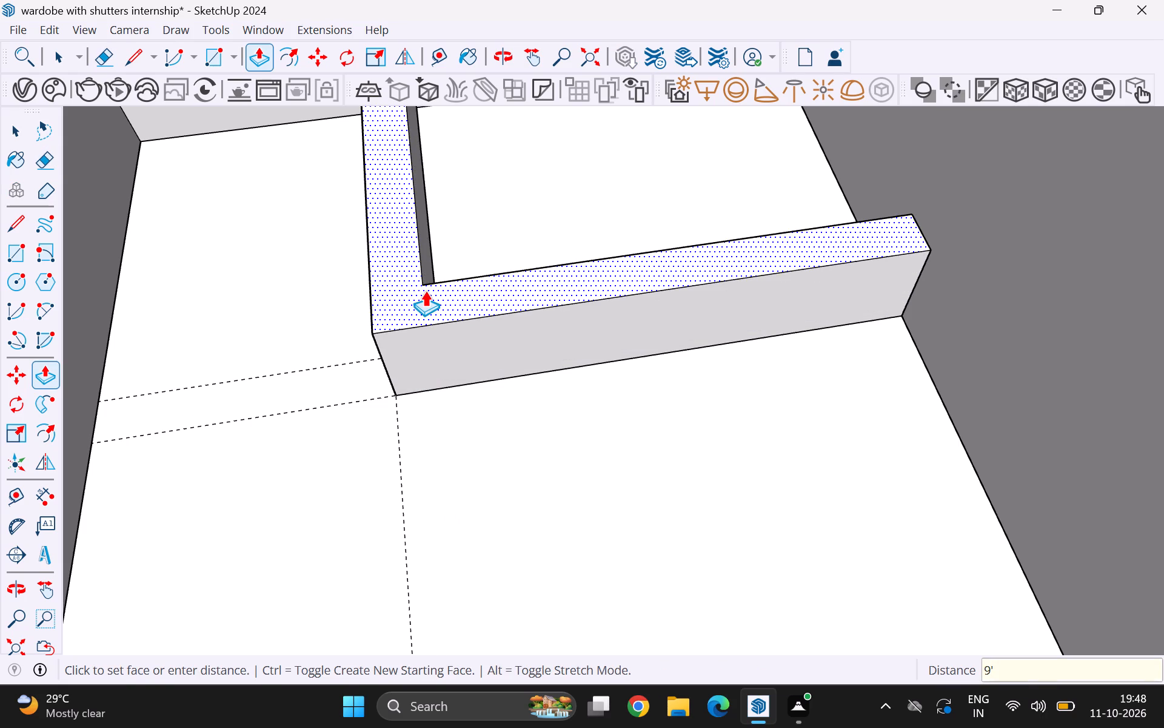
pyautogui.press('Return')
pyautogui.press('space')
# Select all connected geometry of the L-shaped partition and make it a group.
pyautogui.scroll(-5, 437, 312)
pyautogui.scroll(-3, 477, 365)
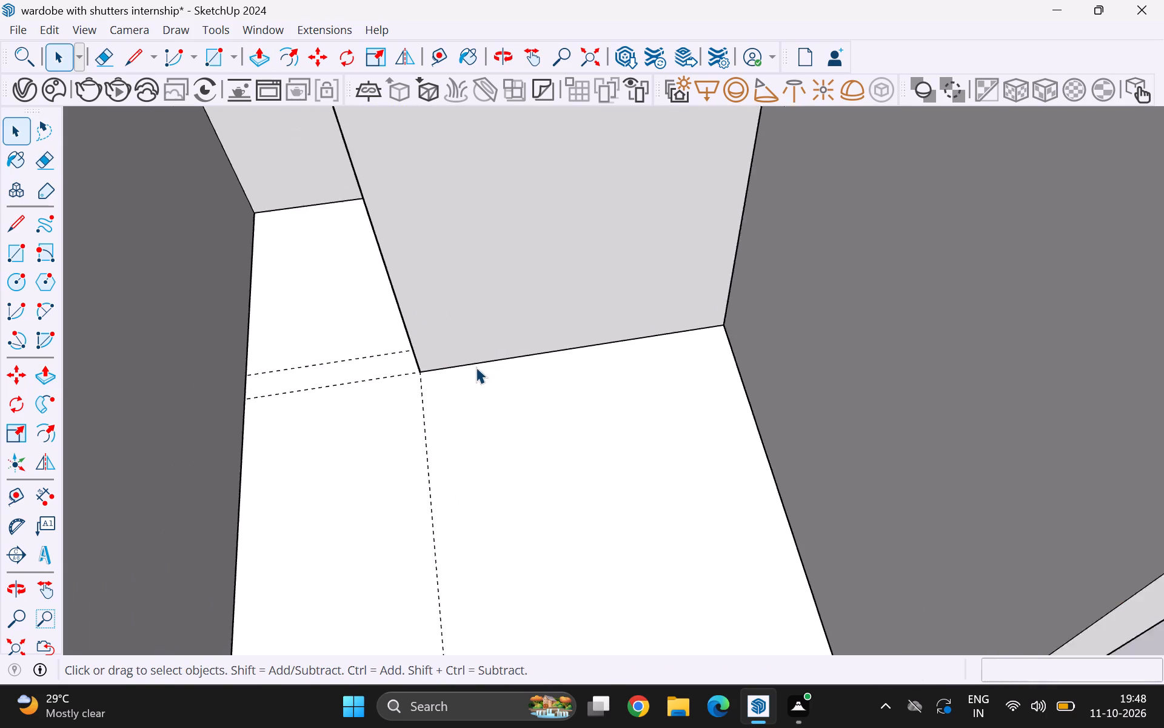
pyautogui.scroll(-12, 476, 367)
pyautogui.moveTo(463, 394); pyautogui.dragTo(555, 248, button='middle')
pyautogui.click(450, 295)
pyautogui.tripleClick(450, 295)
pyautogui.tripleClick(450, 295)
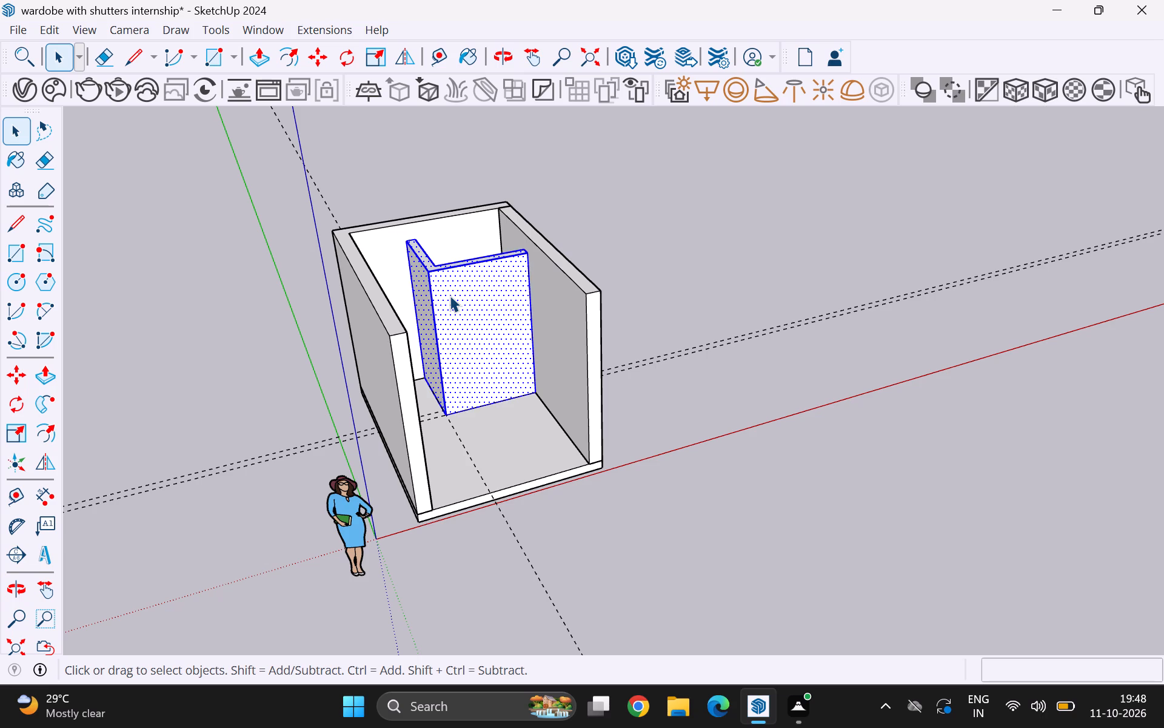
pyautogui.doubleClick(450, 295)
pyautogui.rightClick(450, 295)
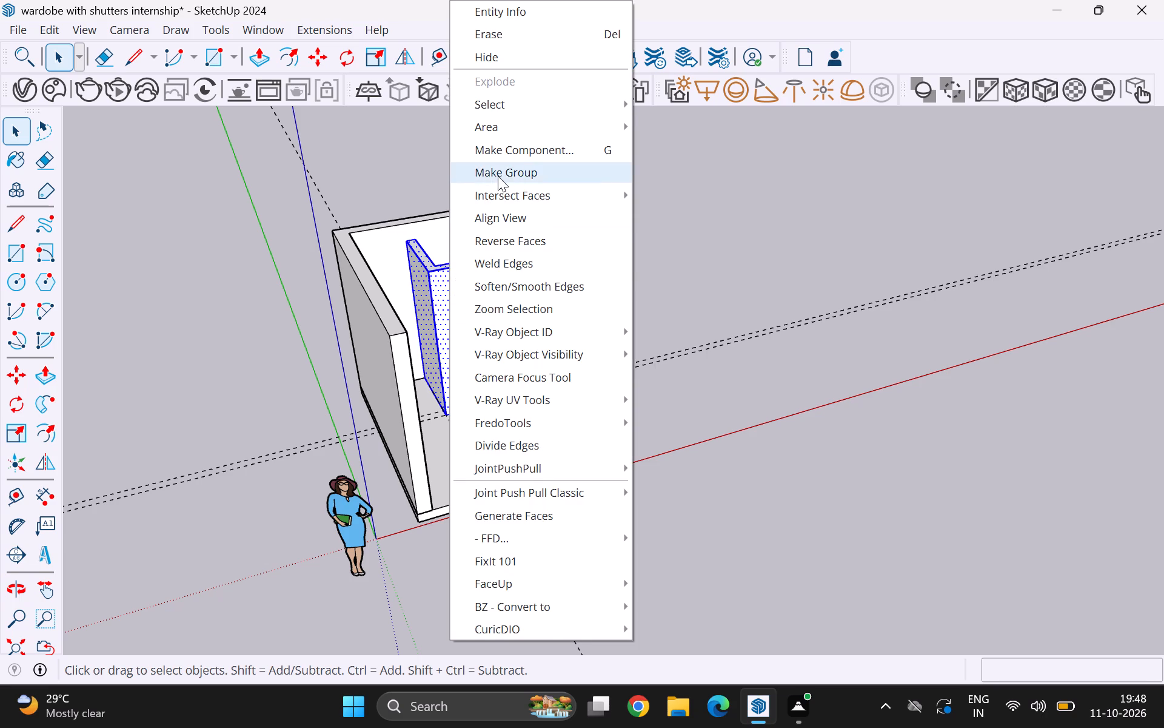
pyautogui.click(498, 176)
pyautogui.click(619, 214)
# Add a new tag named "bathroom walls".
pyautogui.scroll(-2, 436, 311)
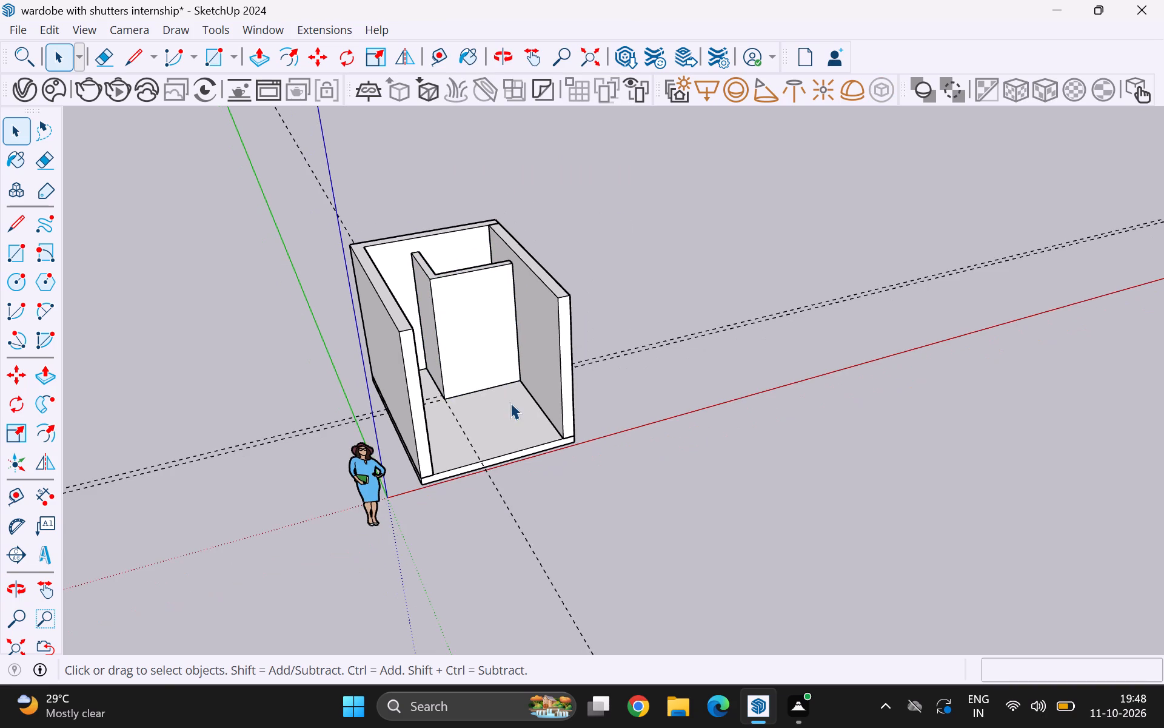
pyautogui.moveTo(509, 405); pyautogui.dragTo(449, 426, button='middle')
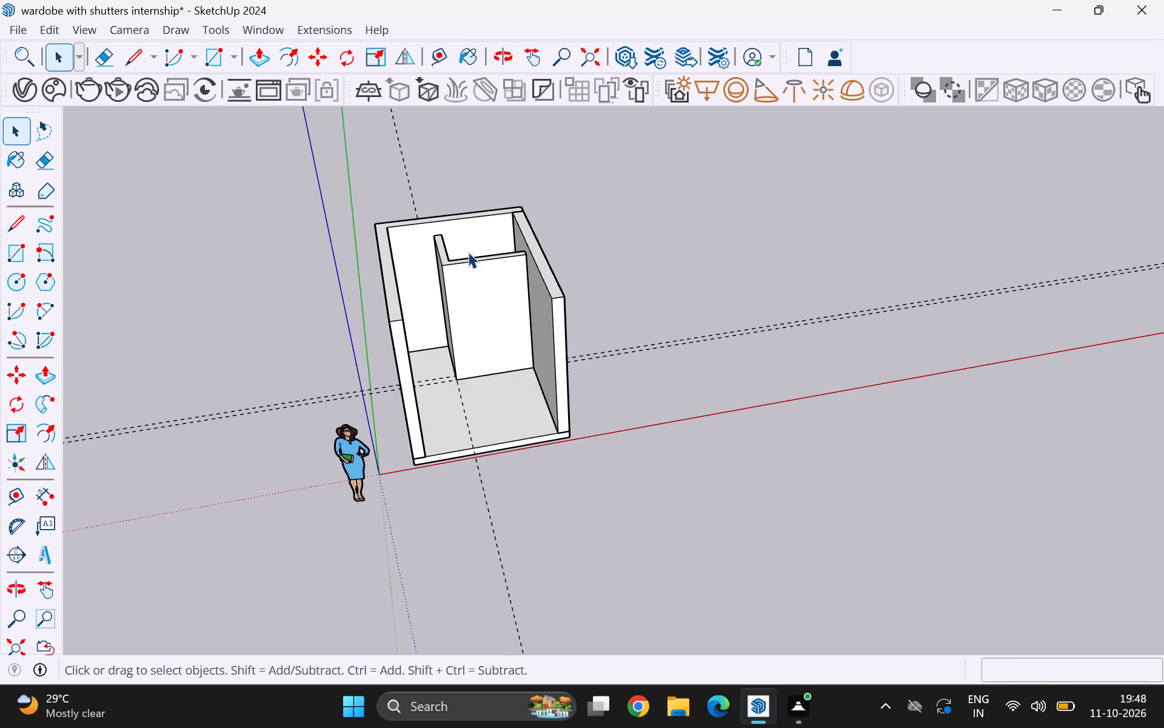
pyautogui.click(39, 193)
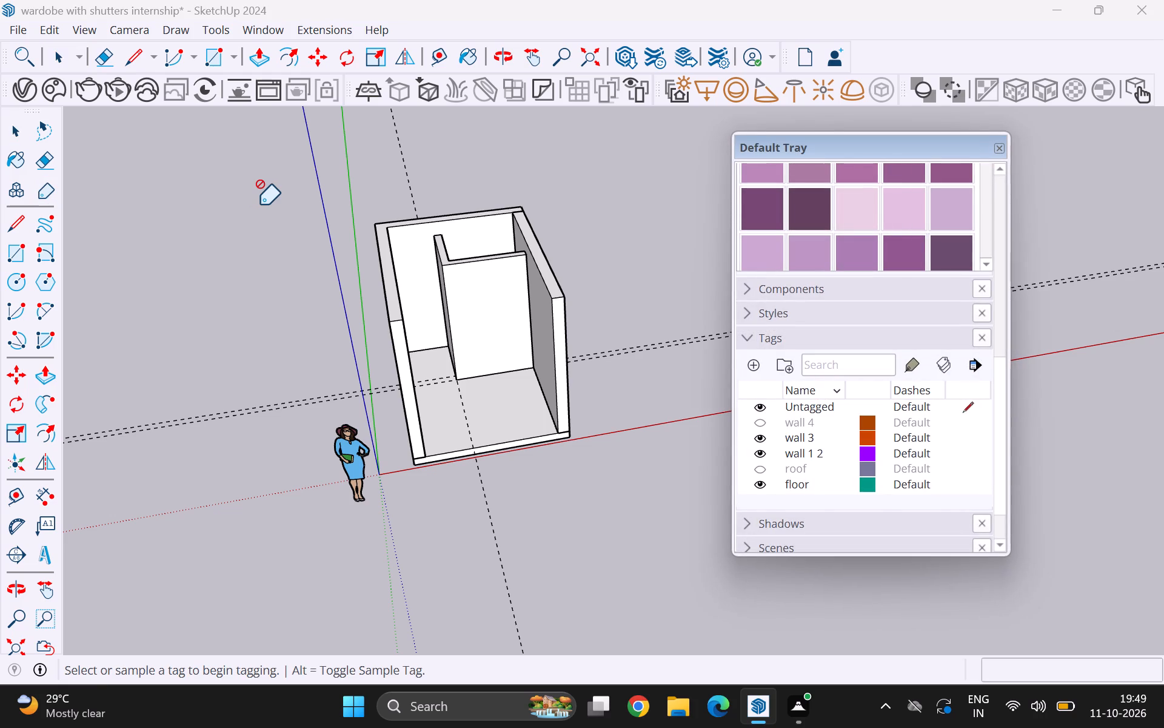
pyautogui.click(755, 366)
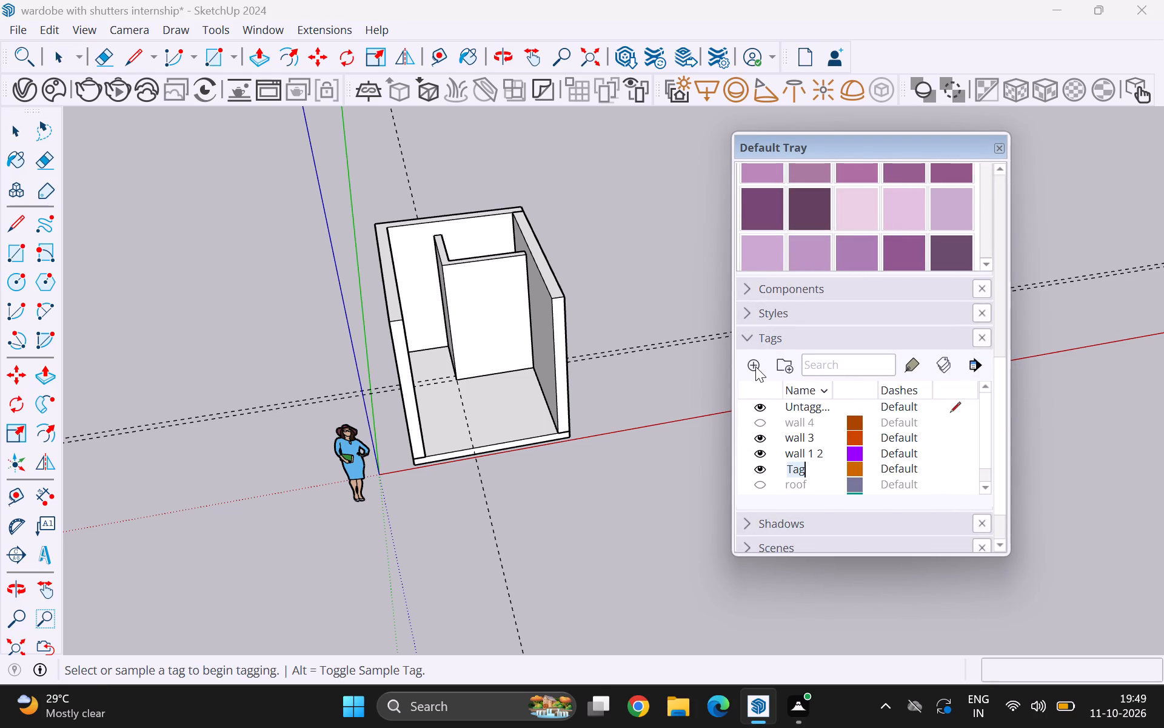
pyautogui.press('BackSpace')
pyautogui.write('bath')
pyautogui.write('room walls')
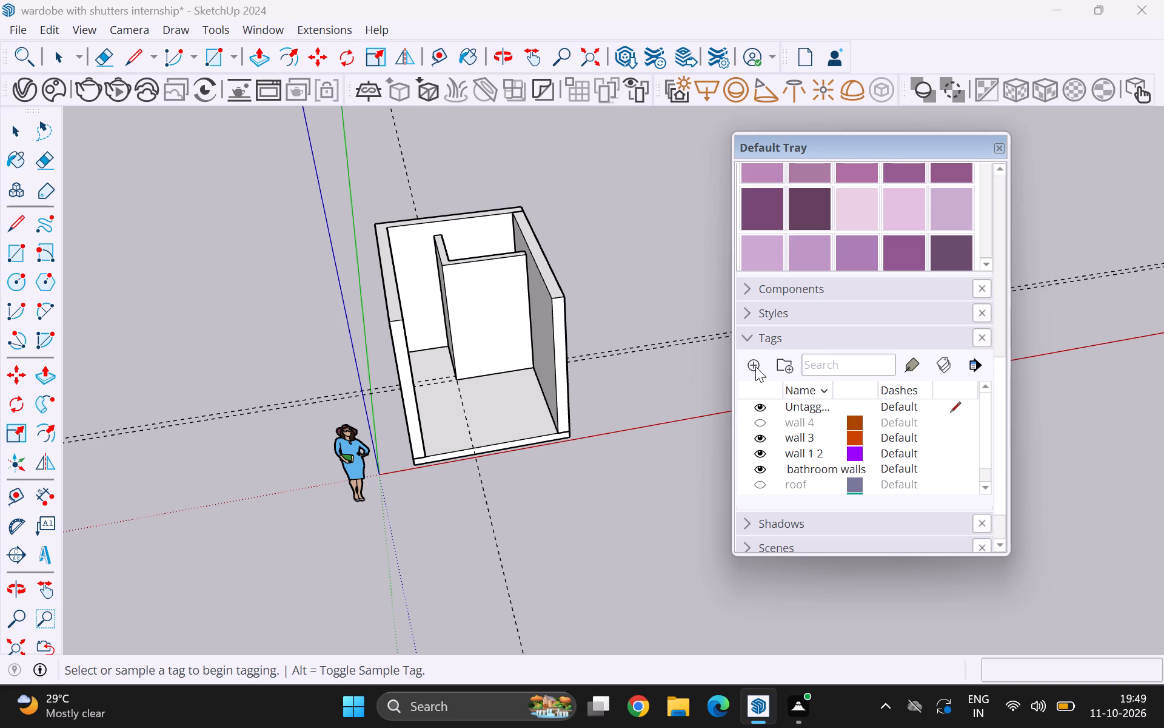
pyautogui.press('Return')
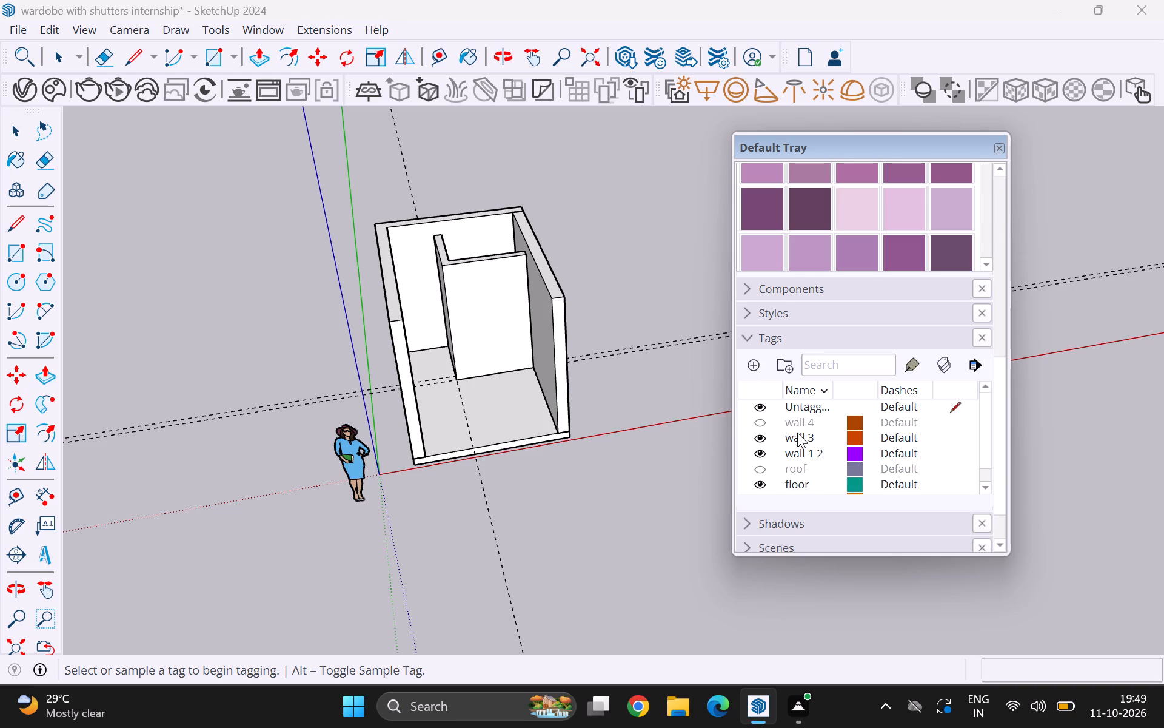
# Assign the bathroom walls tag to the L-shaped partition group.
pyautogui.scroll(-2, 802, 435)
pyautogui.click(808, 428)
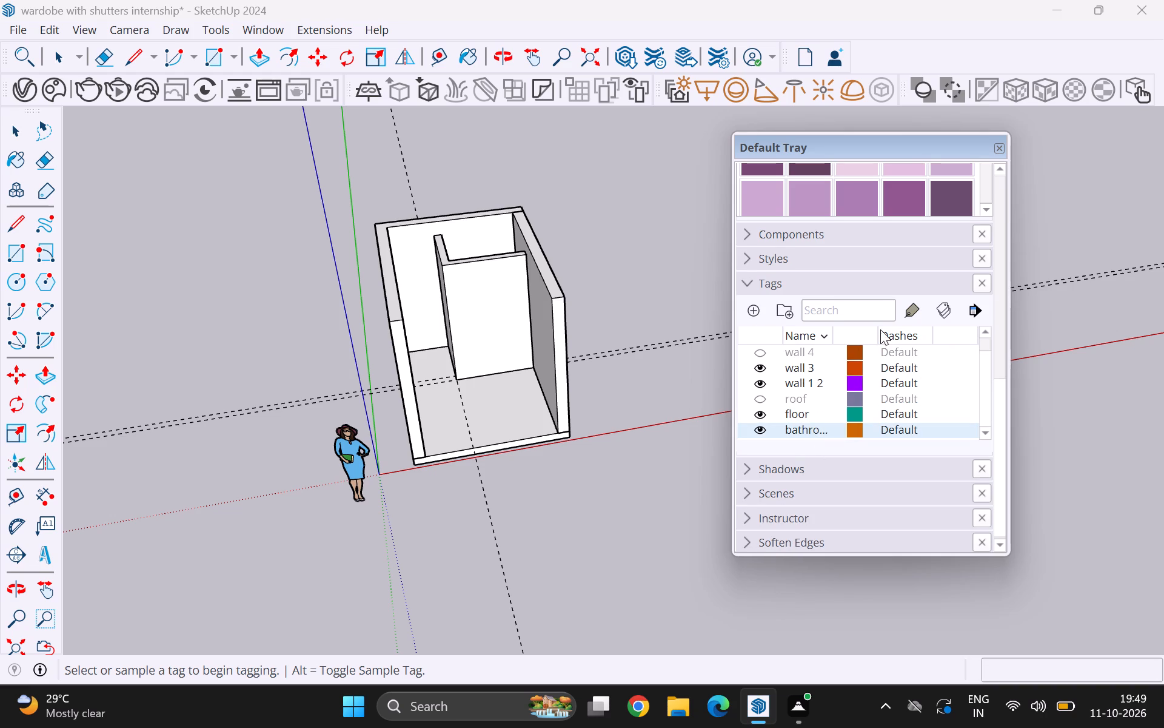
pyautogui.click(464, 306)
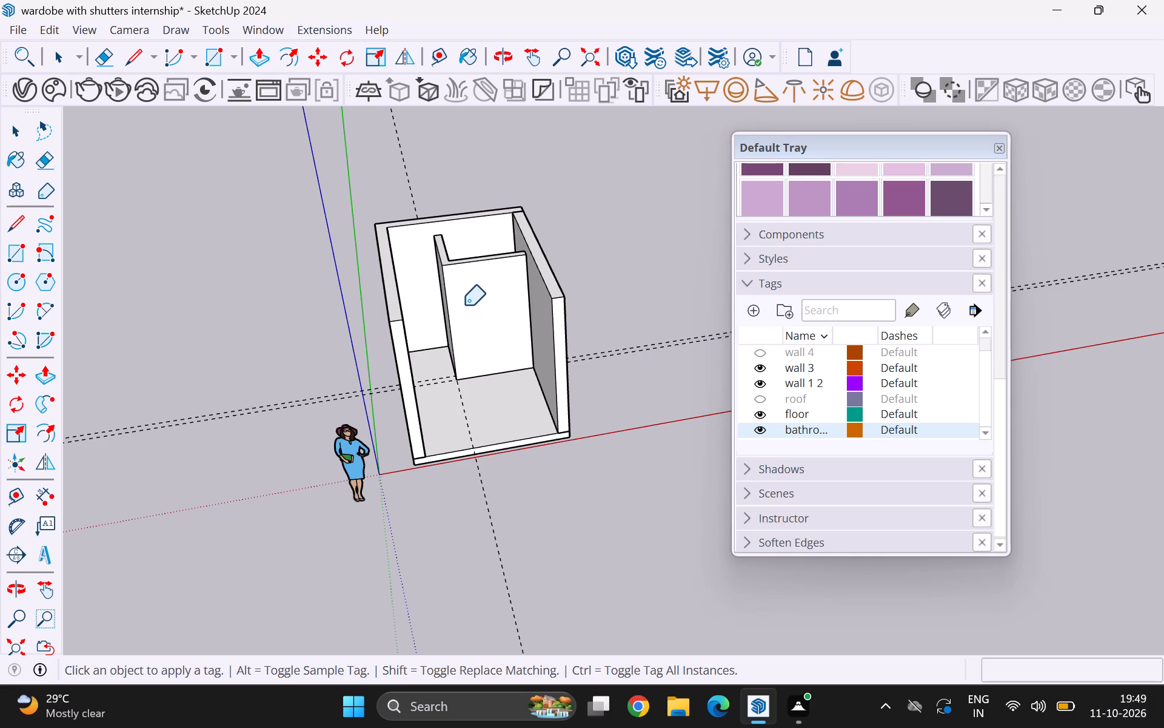
pyautogui.press('space')
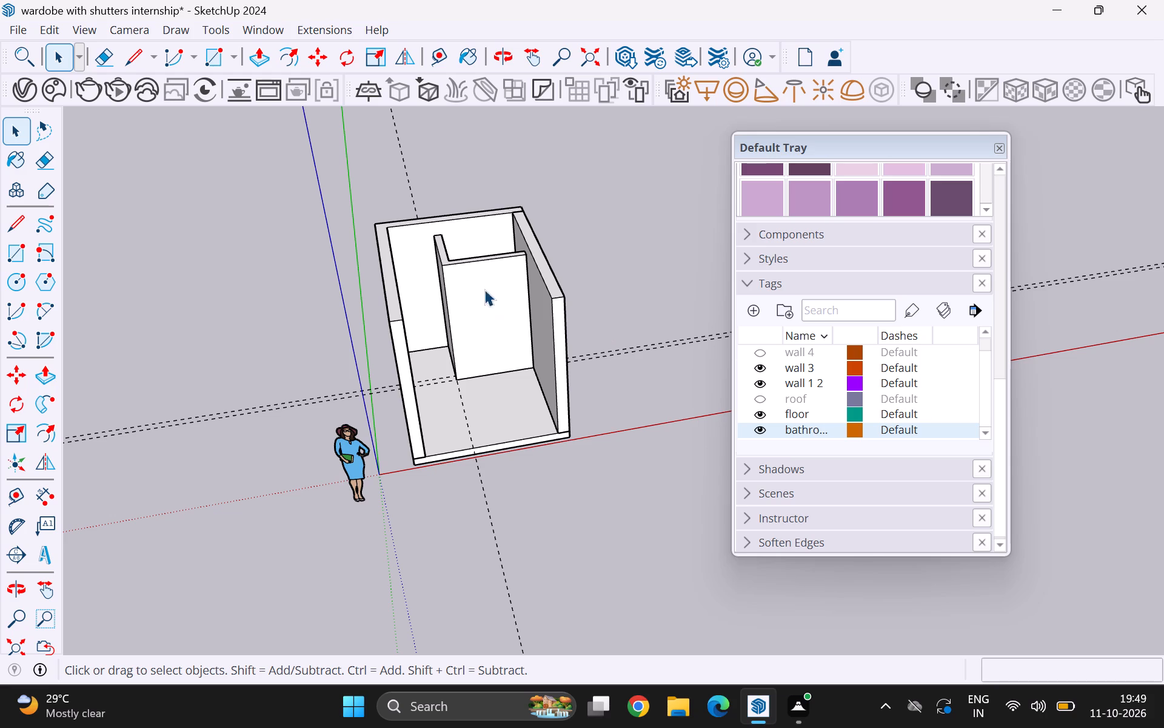
# Check the bathroom walls tag assignment by hiding the tag and showing it again.
pyautogui.scroll(-1, 414, 269)
pyautogui.moveTo(461, 395); pyautogui.dragTo(451, 334, button='middle')
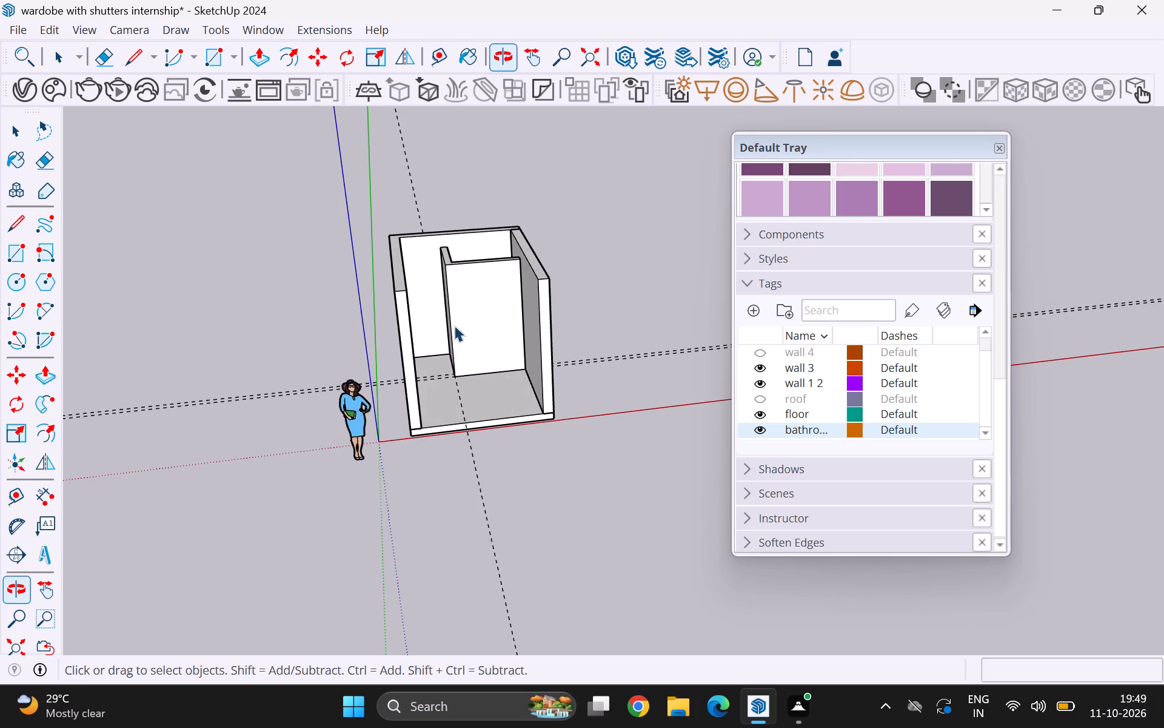
pyautogui.scroll(3, 491, 315)
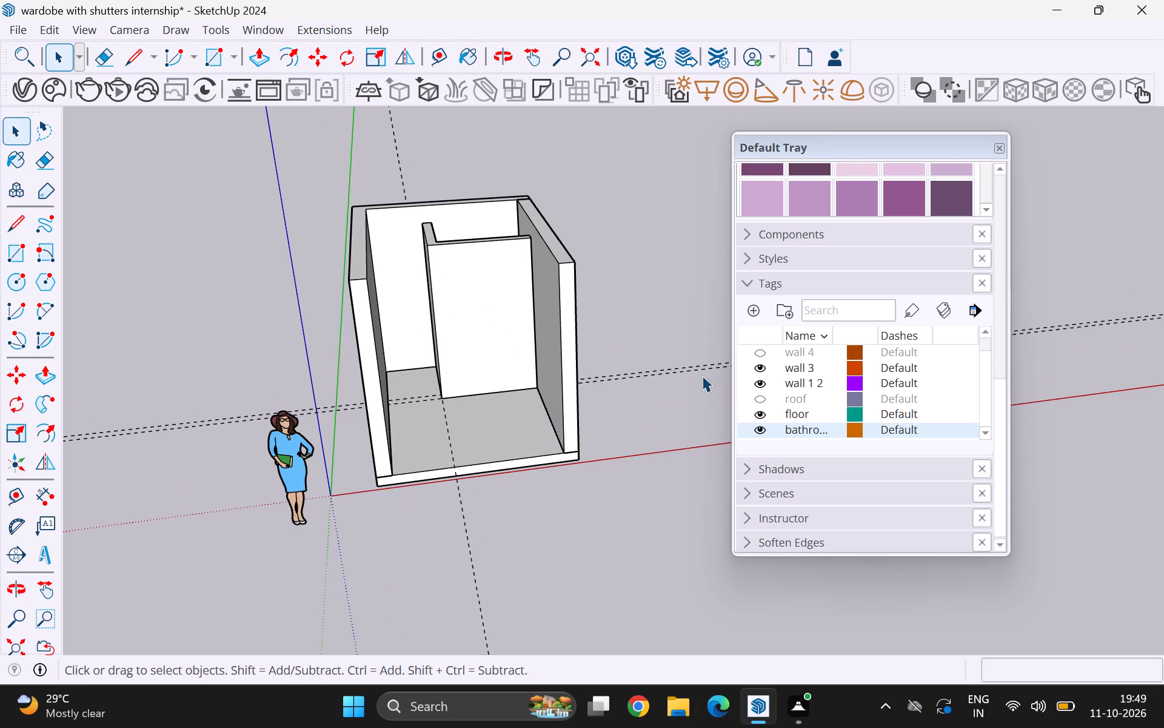
pyautogui.click(758, 430)
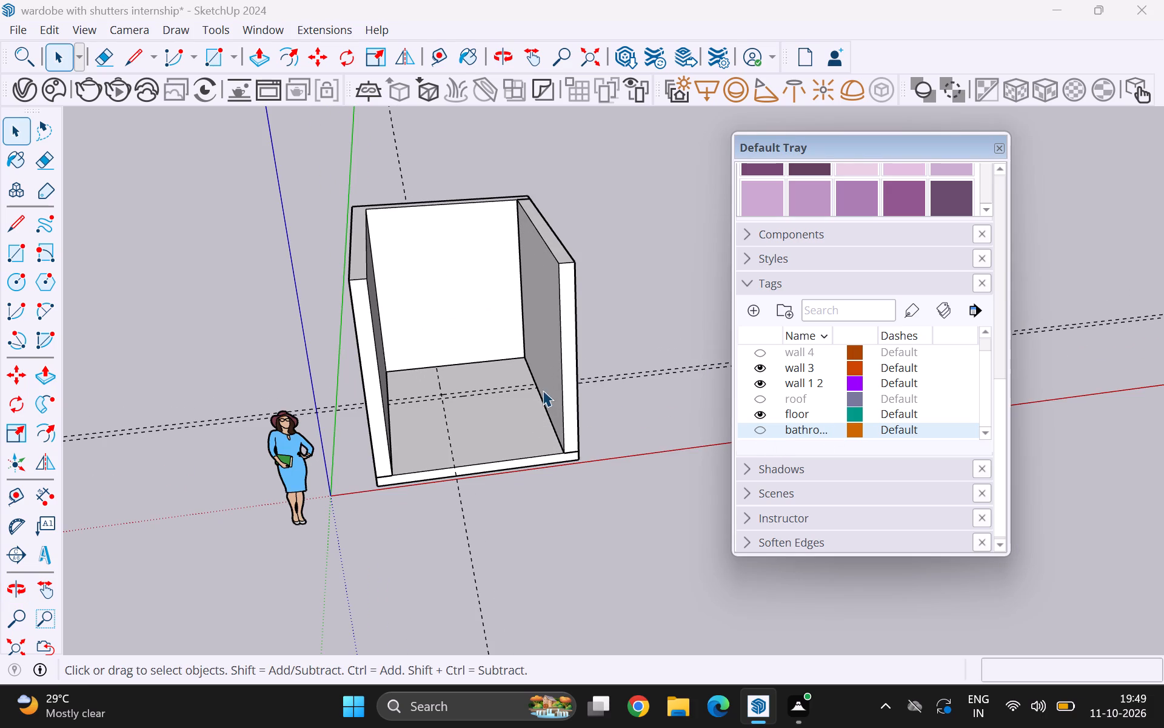
pyautogui.click(757, 431)
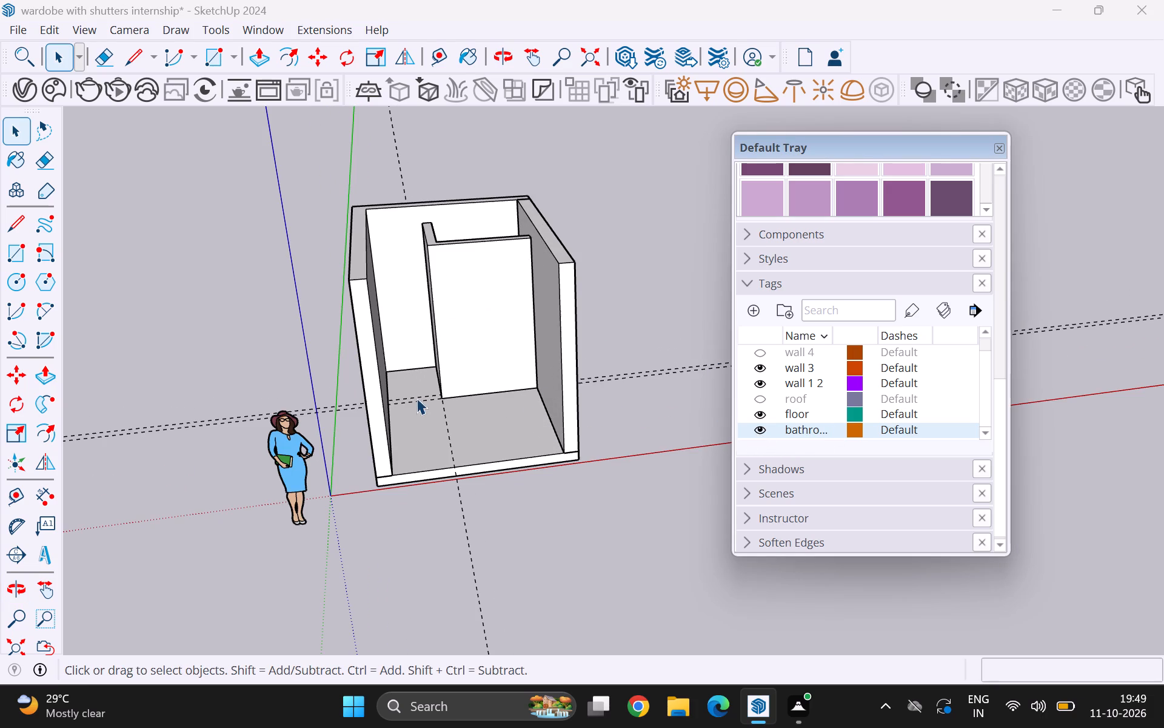
# Examine the L-shaped partition and the room interior from several angles.
pyautogui.scroll(-3, 428, 419)
pyautogui.moveTo(437, 434); pyautogui.dragTo(399, 553, button='middle')
pyautogui.scroll(1, 410, 530)
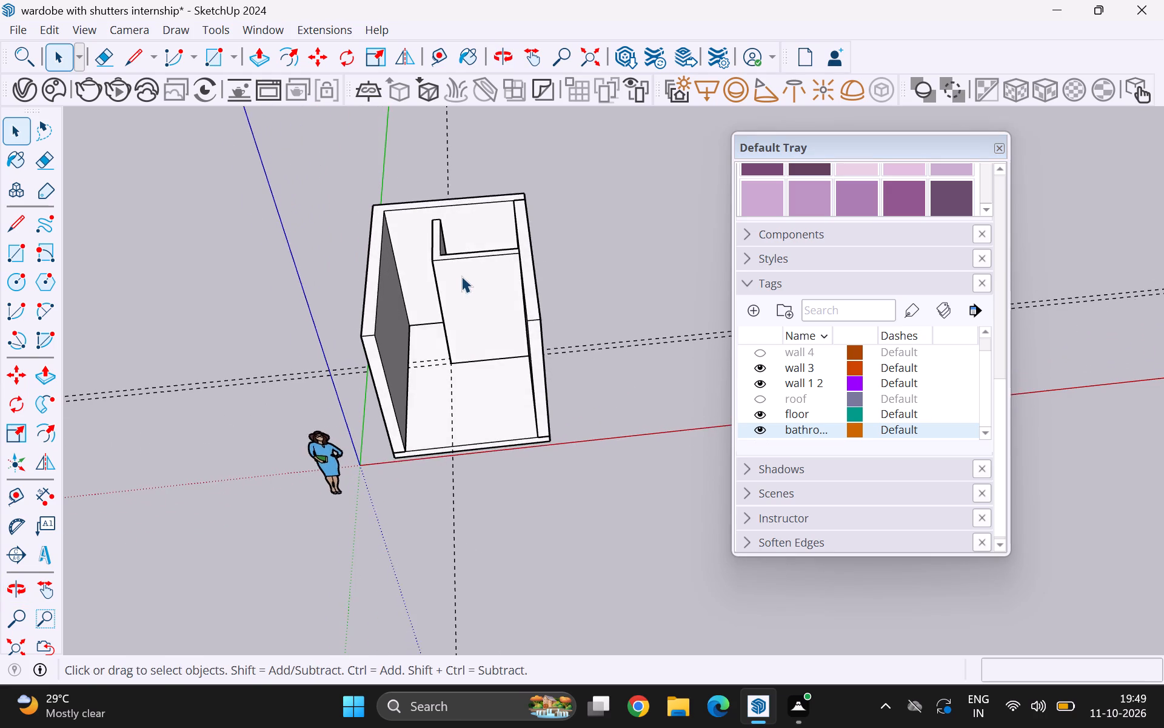
pyautogui.scroll(7, 461, 275)
pyautogui.scroll(-2, 469, 305)
pyautogui.scroll(1, 442, 349)
pyautogui.moveTo(442, 349); pyautogui.dragTo(503, 339, button='middle')
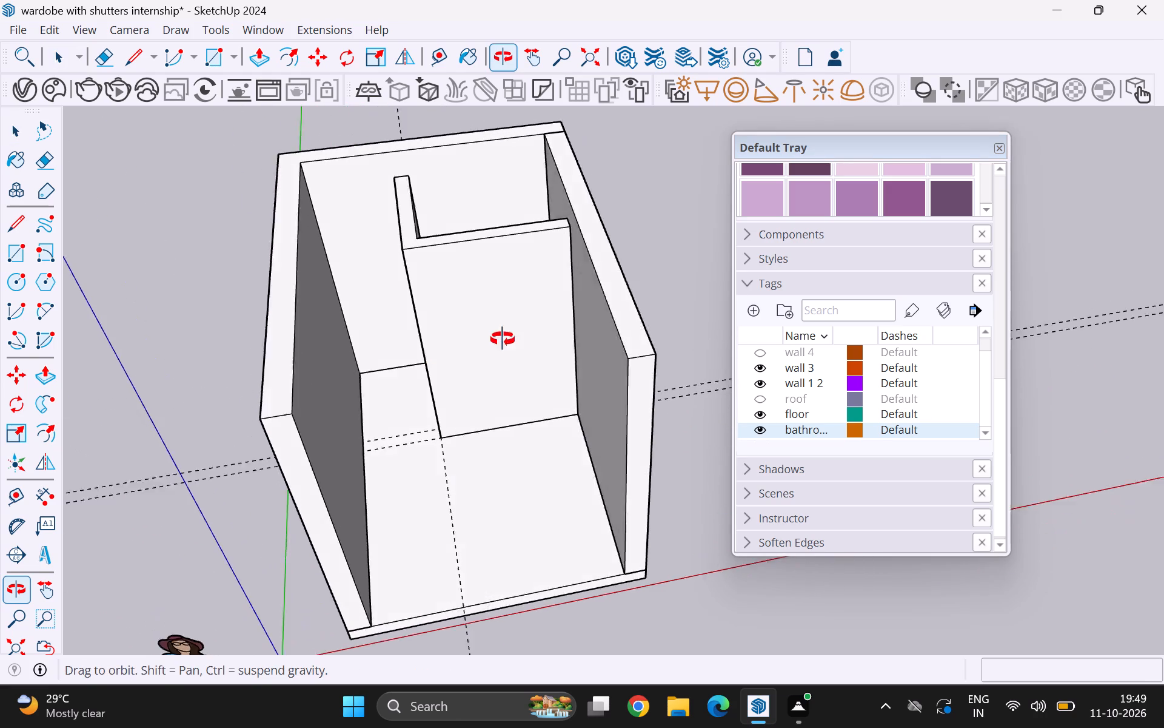
pyautogui.moveTo(503, 339); pyautogui.dragTo(597, 321, button='middle')
pyautogui.moveTo(590, 326); pyautogui.dragTo(530, 326, button='middle')
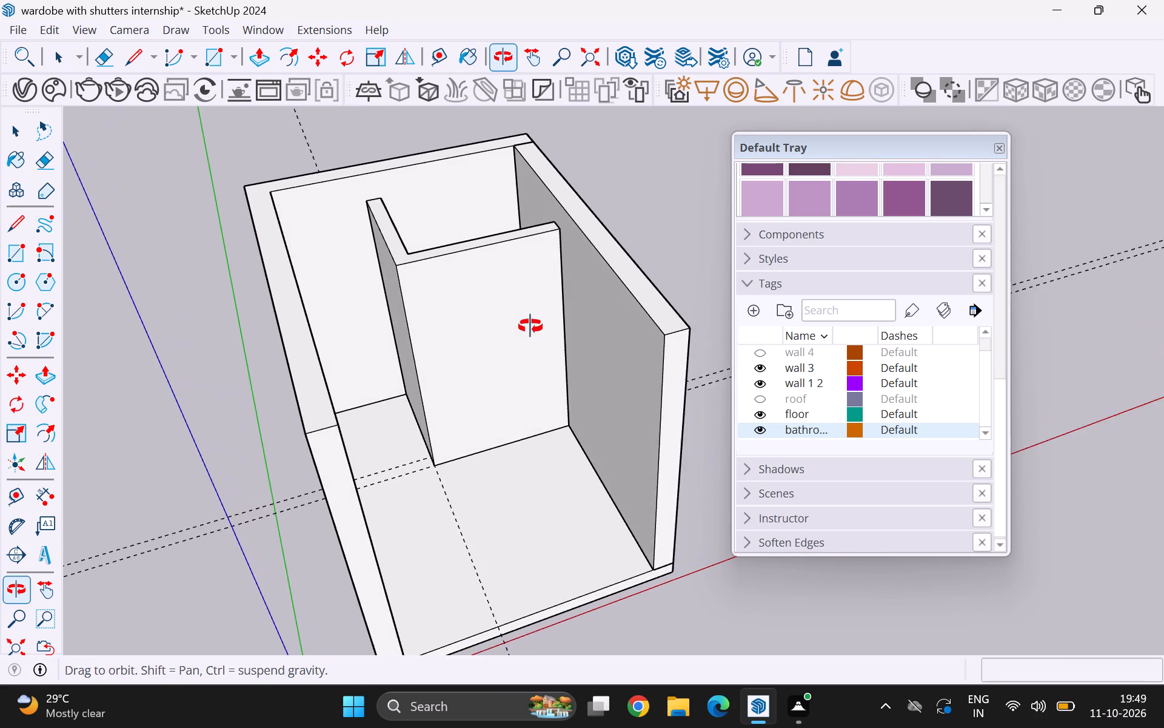
pyautogui.moveTo(530, 326); pyautogui.dragTo(529, 326, button='middle')
pyautogui.scroll(1, 513, 321)
pyautogui.scroll(-9, 481, 309)
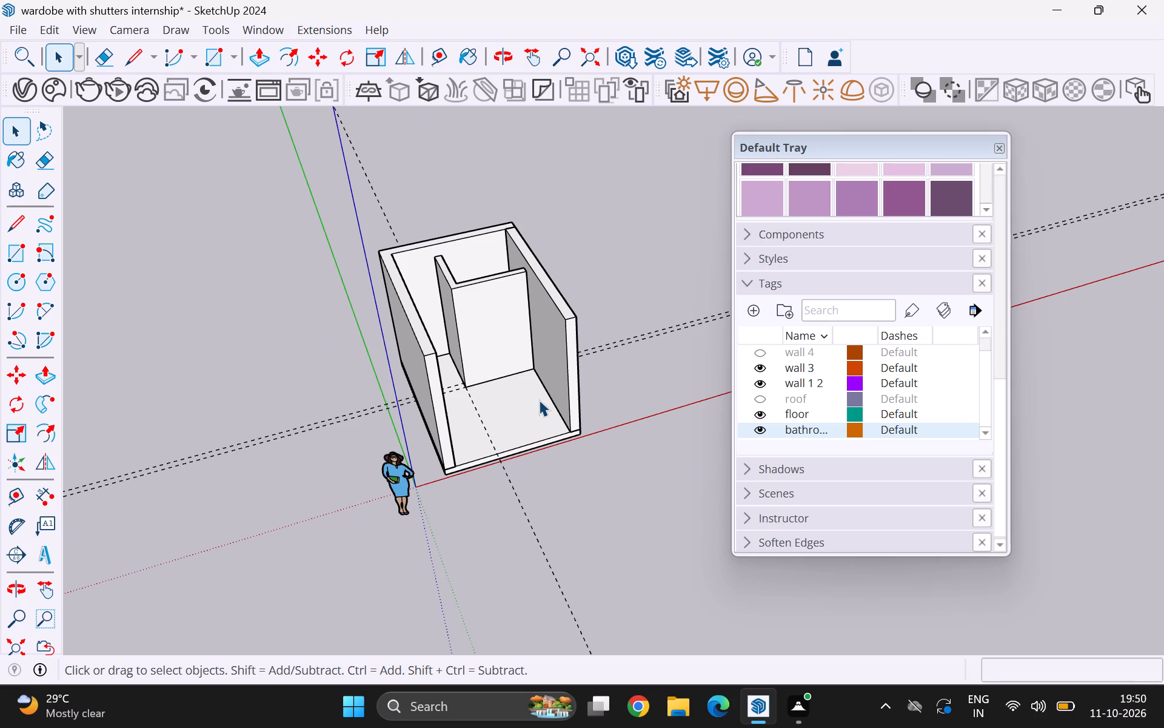
pyautogui.scroll(-3, 527, 317)
pyautogui.scroll(3, 548, 420)
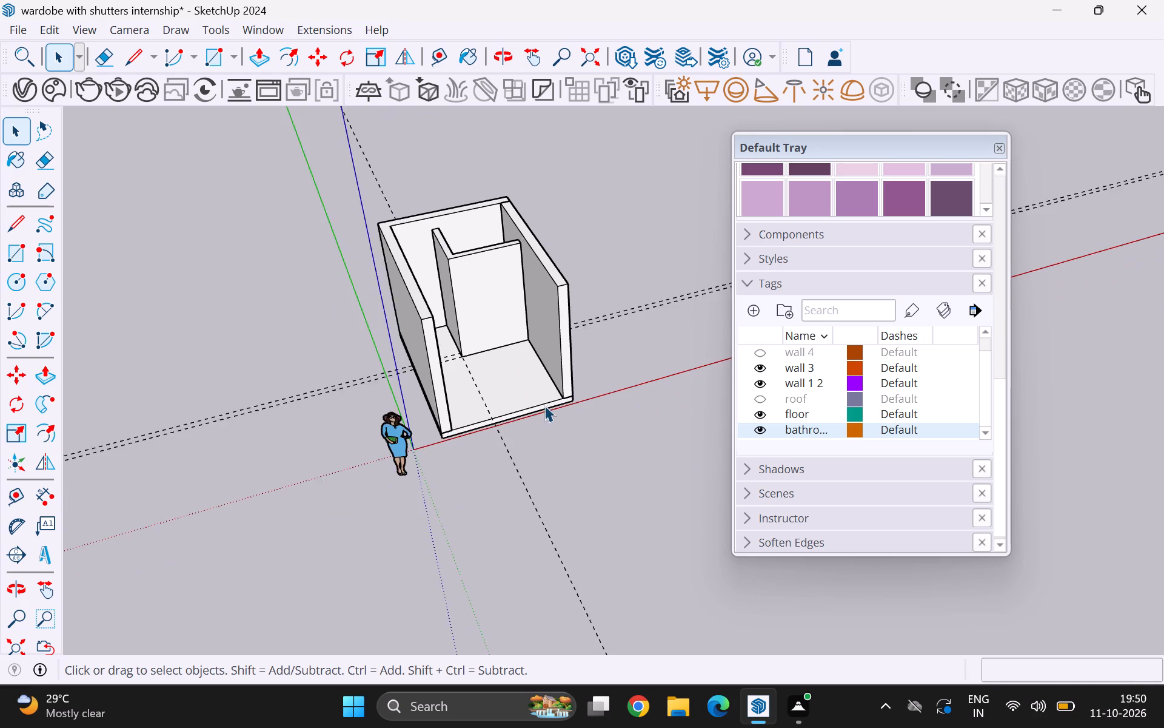
pyautogui.scroll(4, 533, 385)
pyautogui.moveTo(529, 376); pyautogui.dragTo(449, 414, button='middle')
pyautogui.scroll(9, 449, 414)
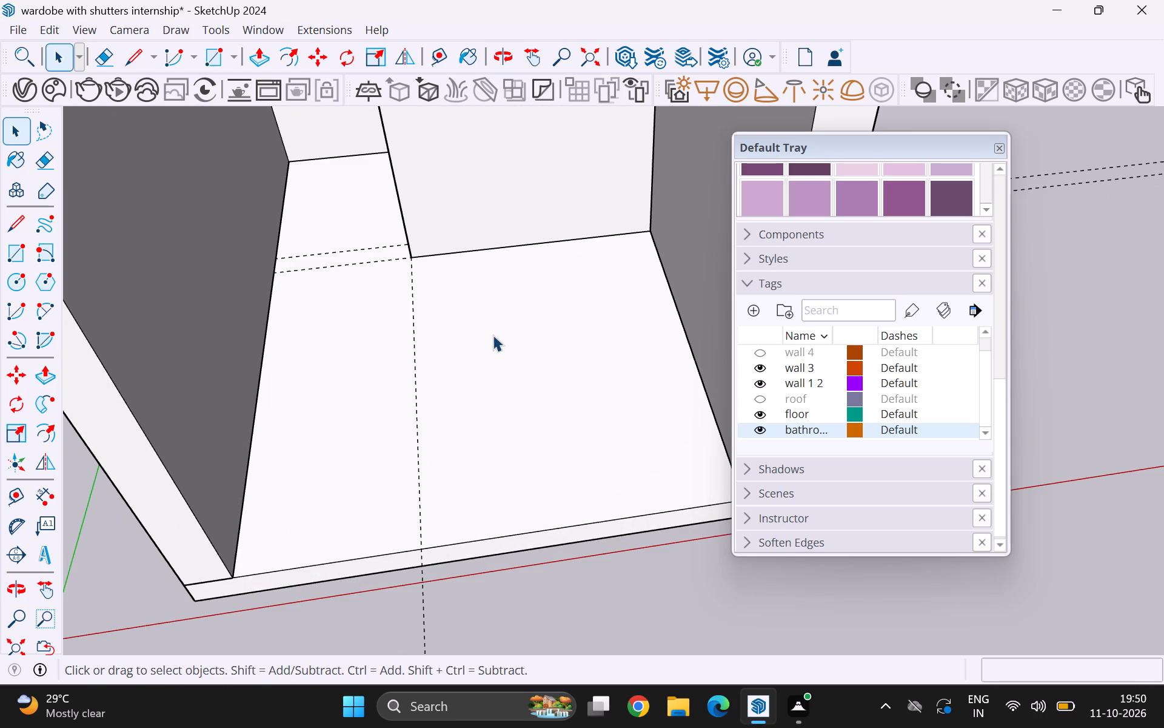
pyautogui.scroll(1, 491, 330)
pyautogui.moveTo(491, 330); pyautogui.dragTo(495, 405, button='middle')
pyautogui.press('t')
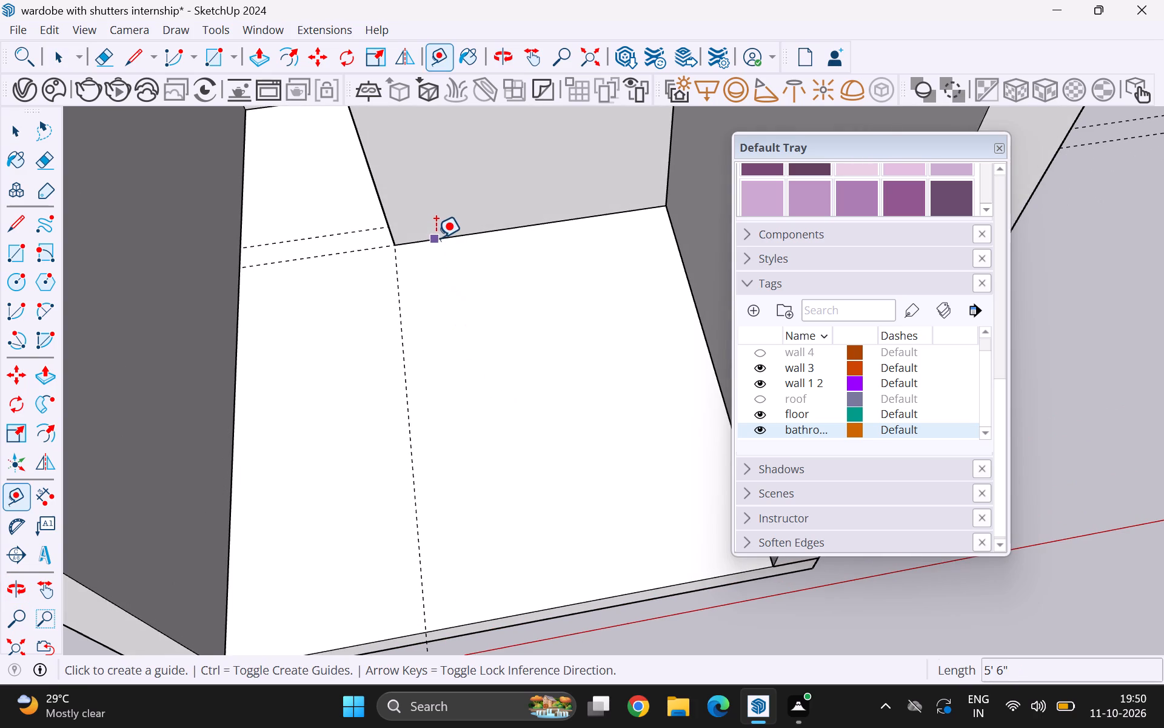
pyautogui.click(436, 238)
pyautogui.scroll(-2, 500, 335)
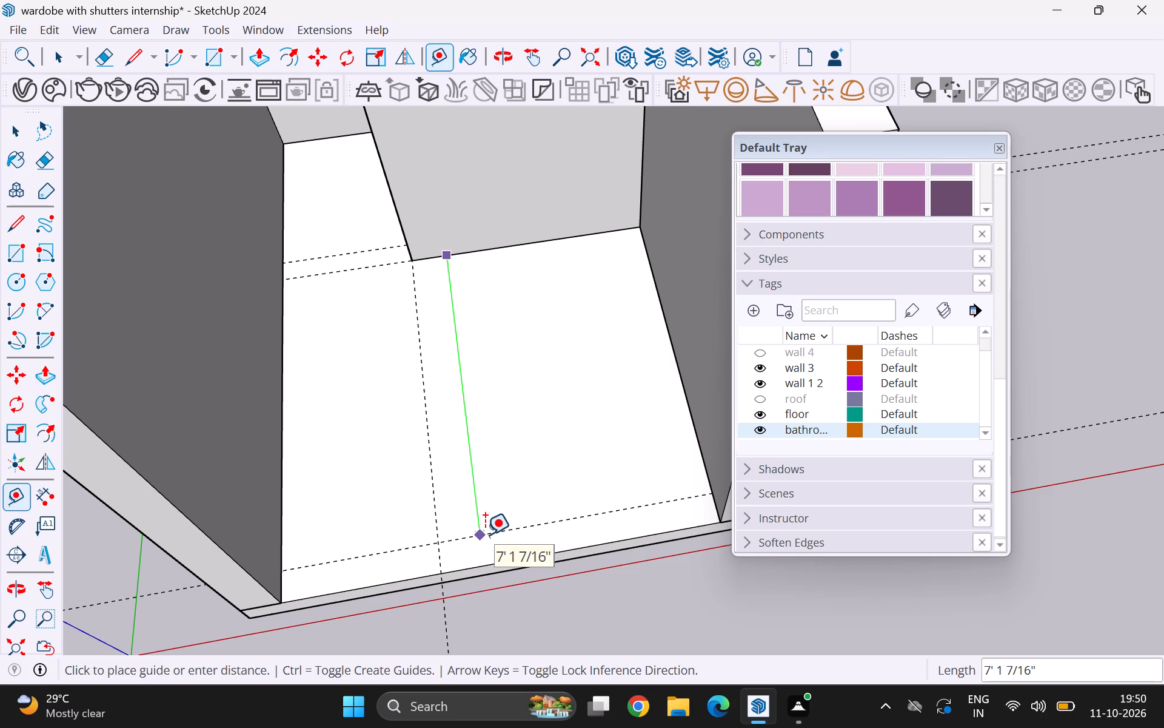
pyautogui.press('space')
# Place a parallel guide 6" inward from the floor's edge at the room's open front.
pyautogui.write('t')
pyautogui.click(488, 563)
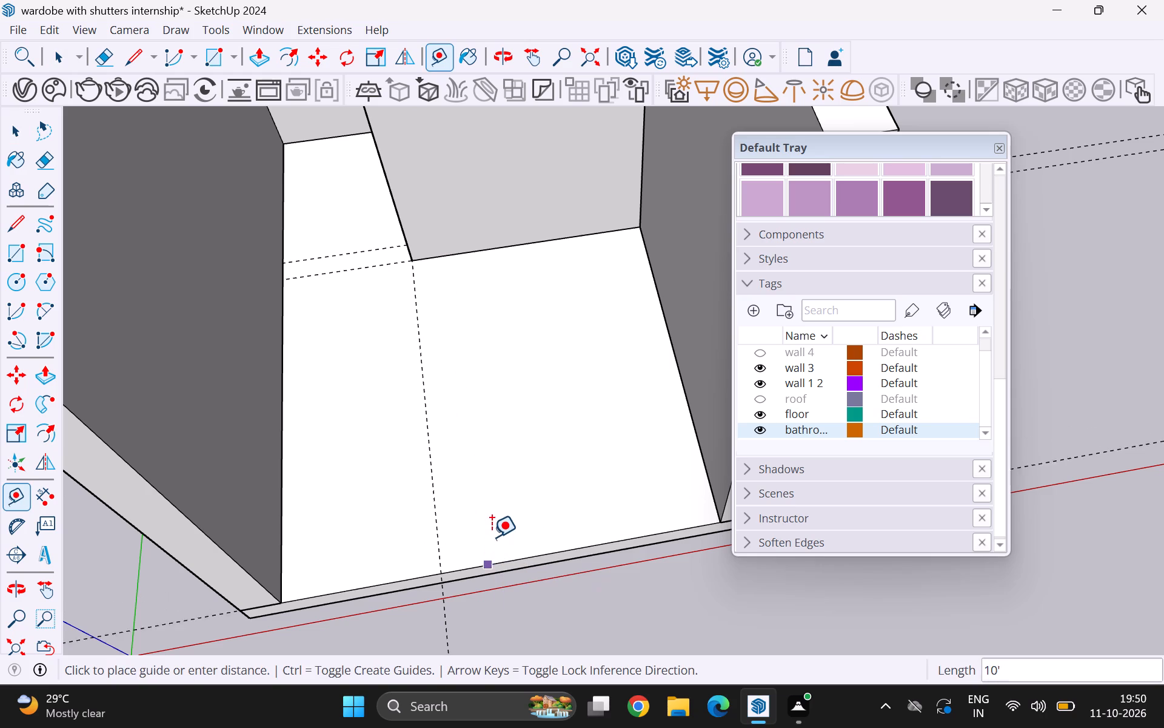
pyautogui.press('6')
pyautogui.press('Return')
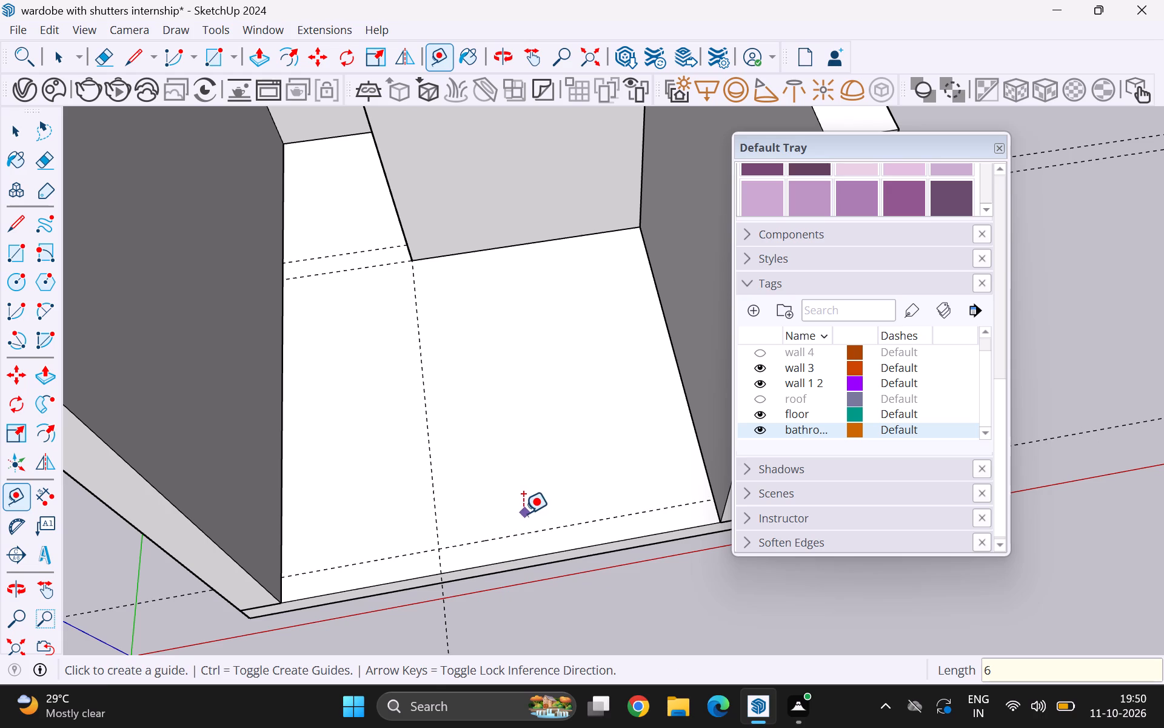
# Measure the distance from the new front guide to the base of the partition's crosswise wall.
pyautogui.click(494, 534)
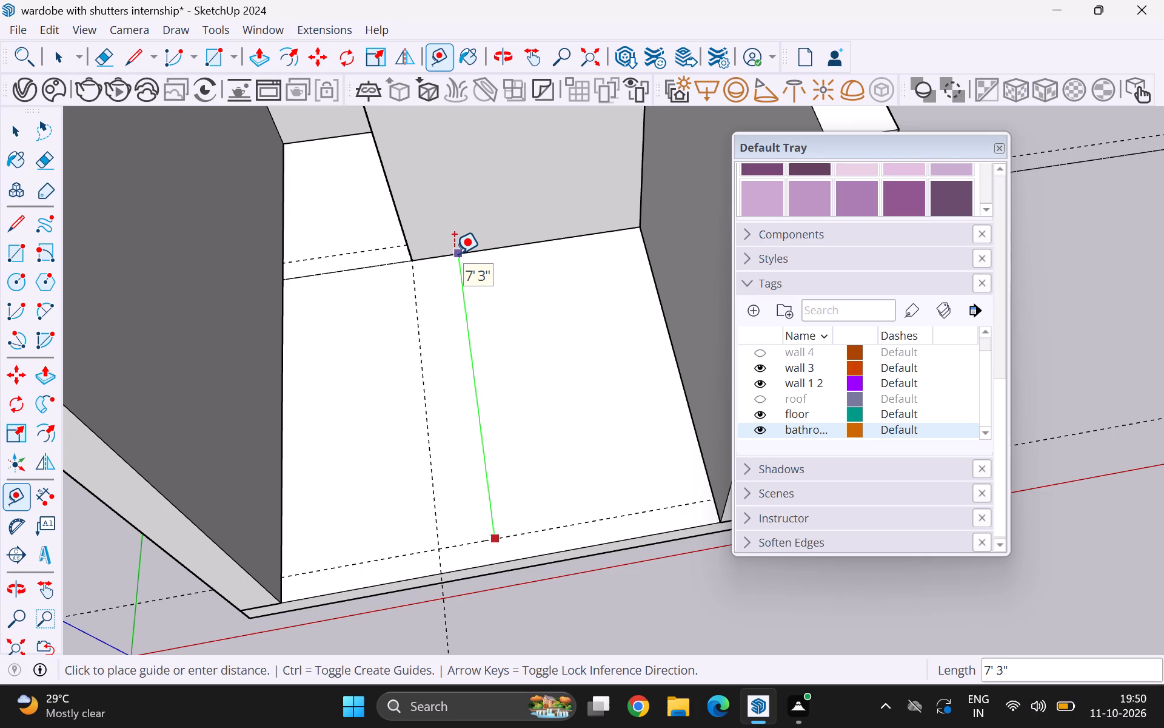
pyautogui.press('space')
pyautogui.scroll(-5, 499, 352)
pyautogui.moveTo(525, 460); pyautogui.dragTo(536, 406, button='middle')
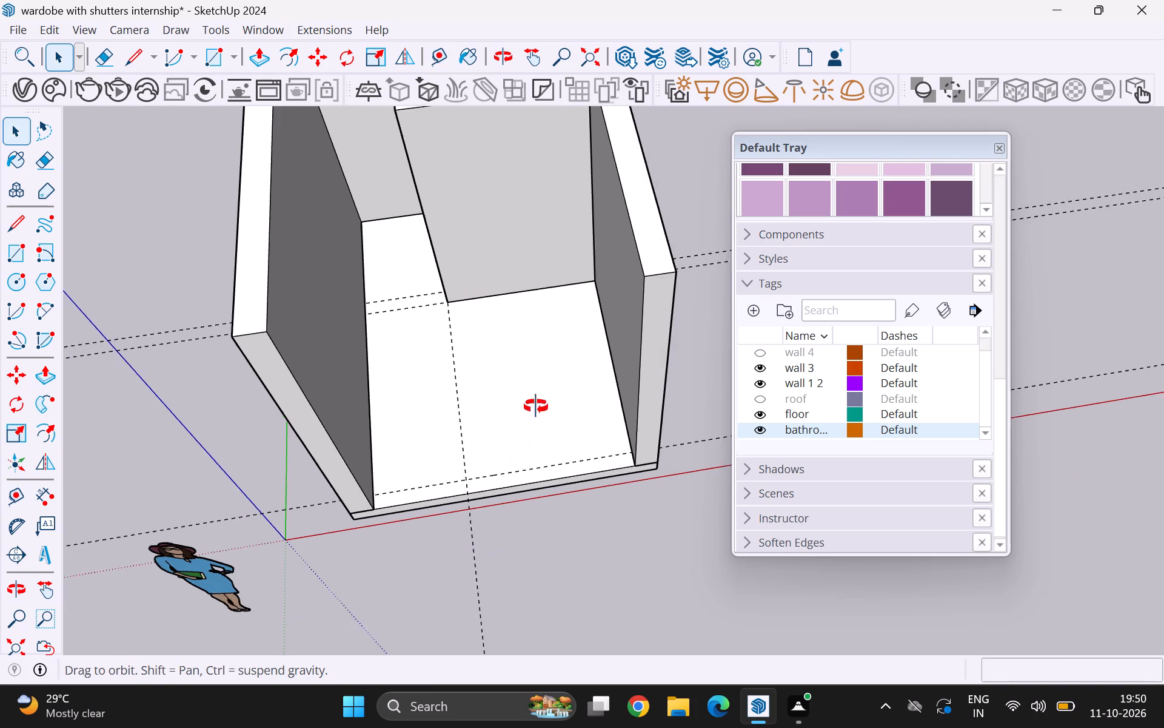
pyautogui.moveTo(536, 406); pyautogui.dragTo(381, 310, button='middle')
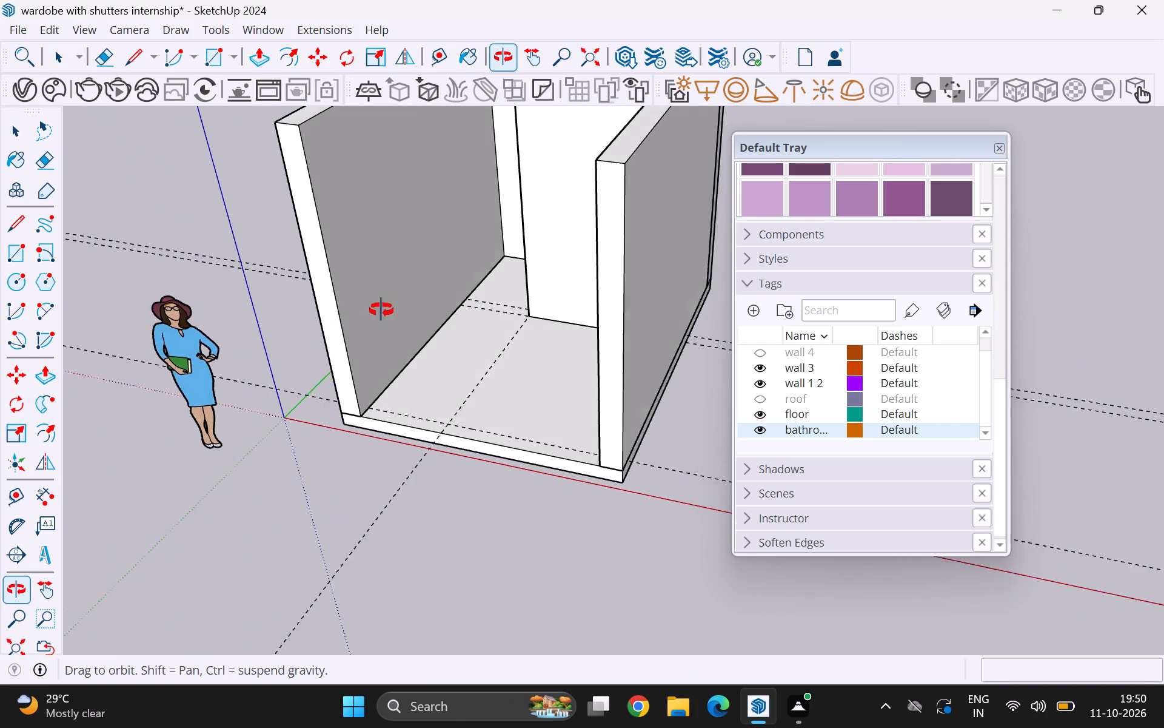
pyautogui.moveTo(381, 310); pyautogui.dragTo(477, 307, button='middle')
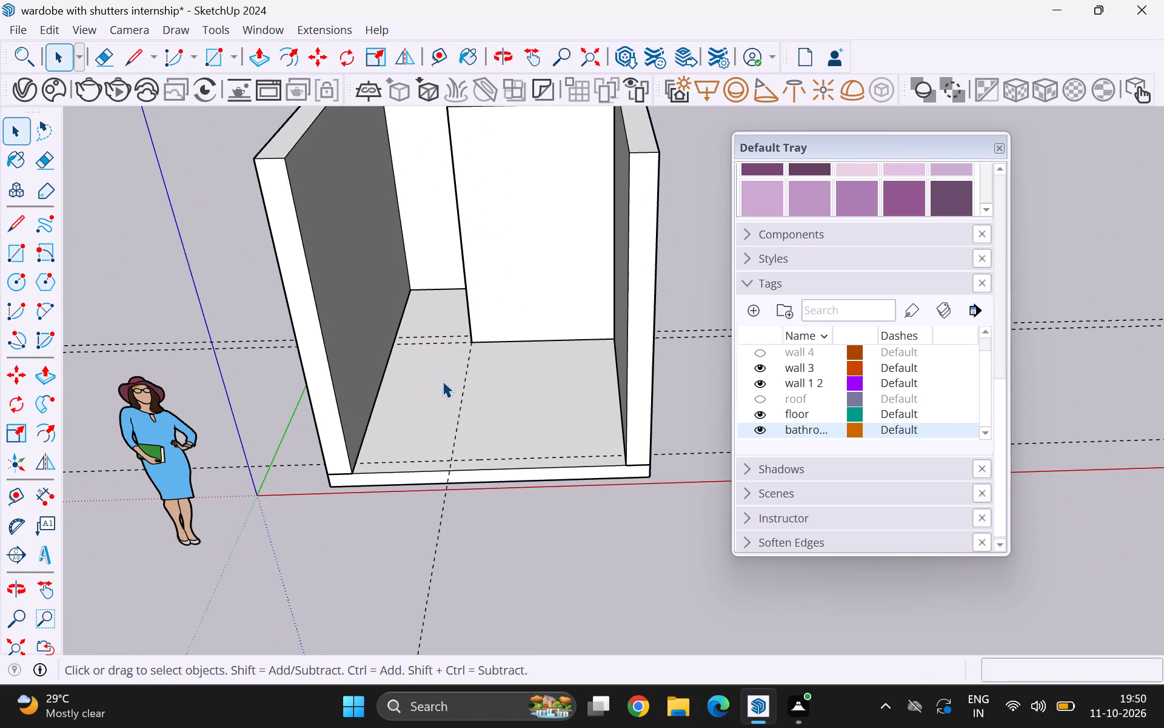
# Place a parallel guide 22" from the base of the partition's crosswise wall, toward the room's open front.
pyautogui.moveTo(443, 381); pyautogui.dragTo(516, 294, button='middle')
pyautogui.scroll(1, 516, 294)
pyautogui.scroll(-2, 490, 300)
pyautogui.moveTo(480, 309); pyautogui.dragTo(465, 429, button='middle')
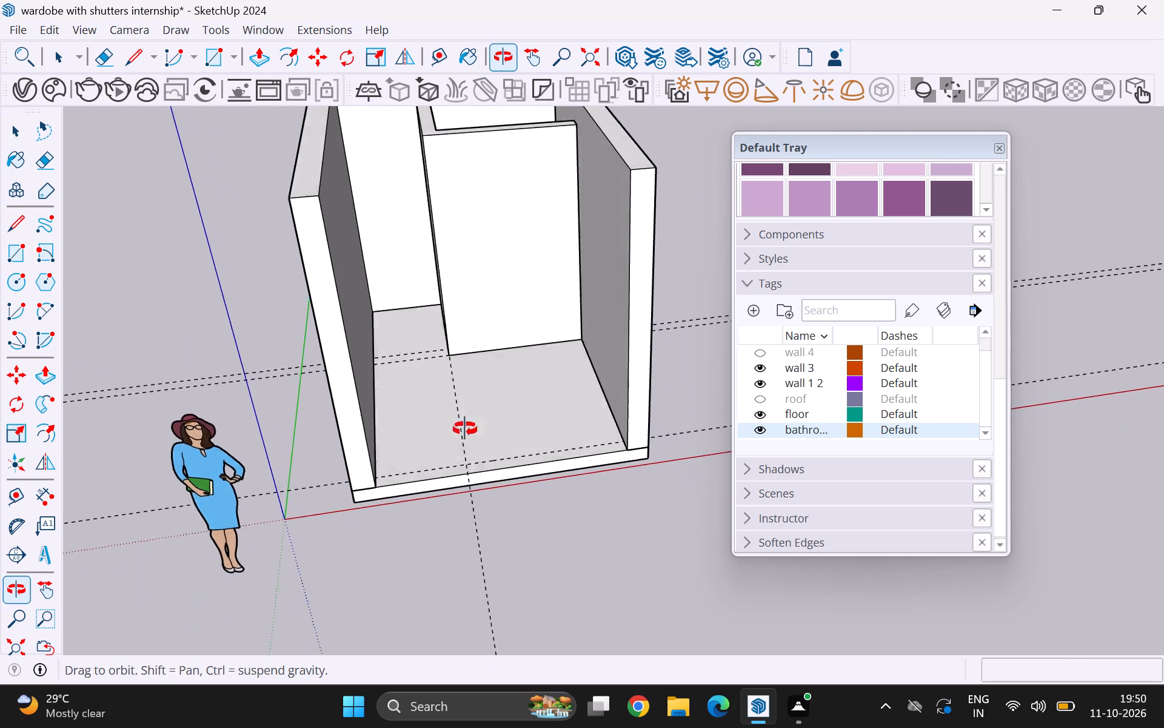
pyautogui.moveTo(465, 429); pyautogui.dragTo(432, 544, button='middle')
pyautogui.scroll(1, 440, 509)
pyautogui.scroll(3, 493, 277)
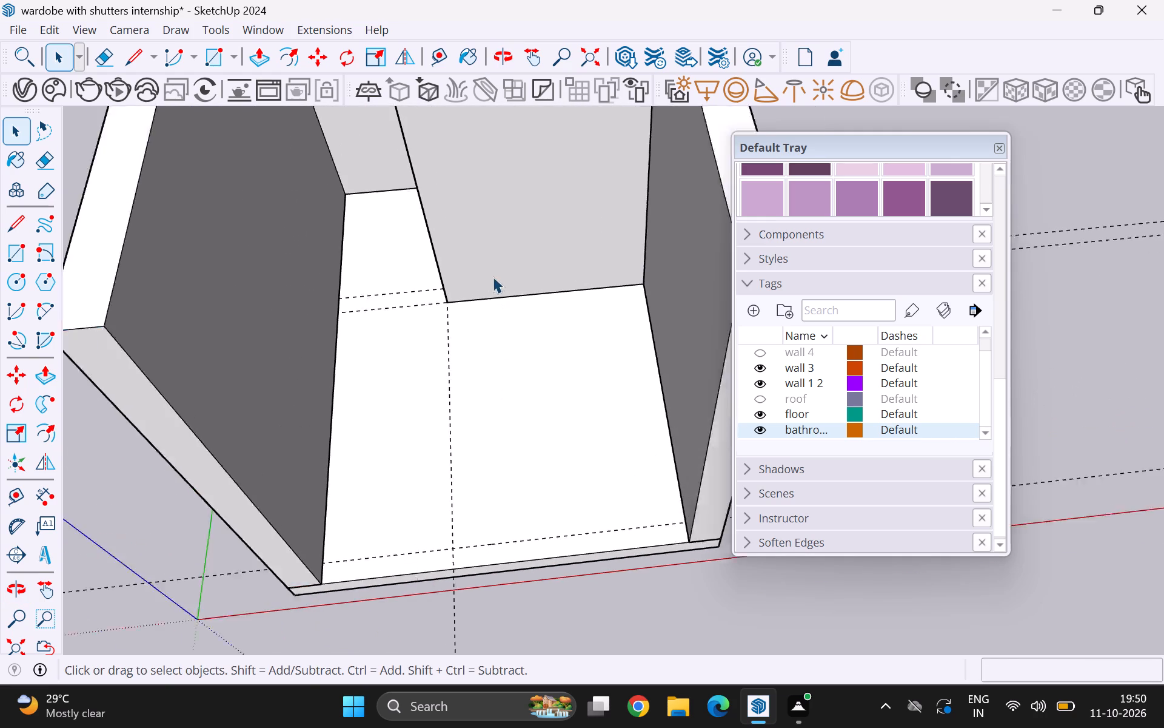
pyautogui.scroll(4, 493, 277)
pyautogui.scroll(-3, 363, 326)
pyautogui.moveTo(372, 374); pyautogui.dragTo(395, 385, button='middle')
pyautogui.scroll(1, 395, 385)
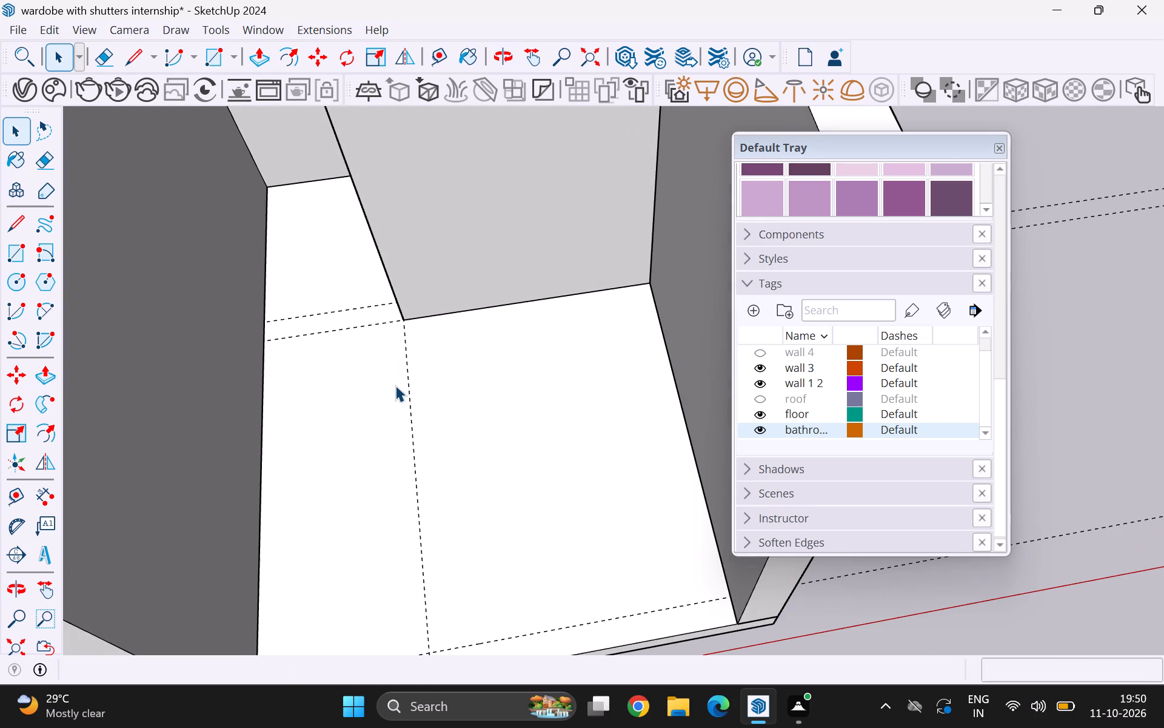
pyautogui.scroll(3, 484, 315)
pyautogui.press('t')
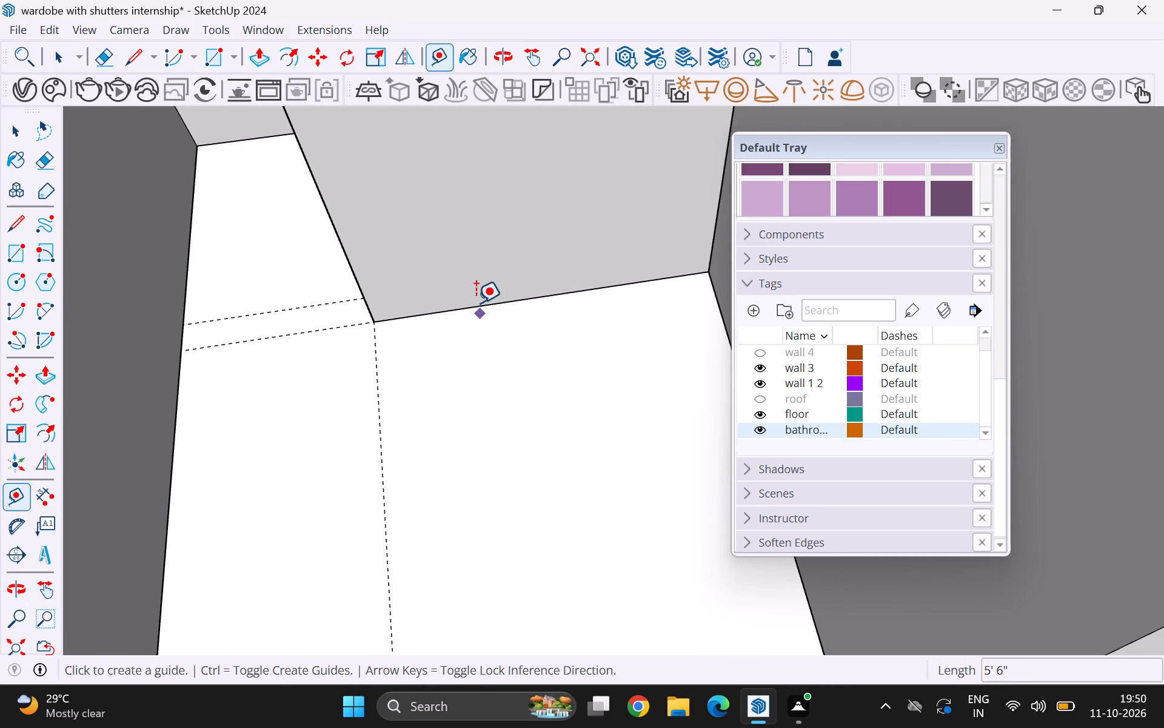
pyautogui.click(473, 303)
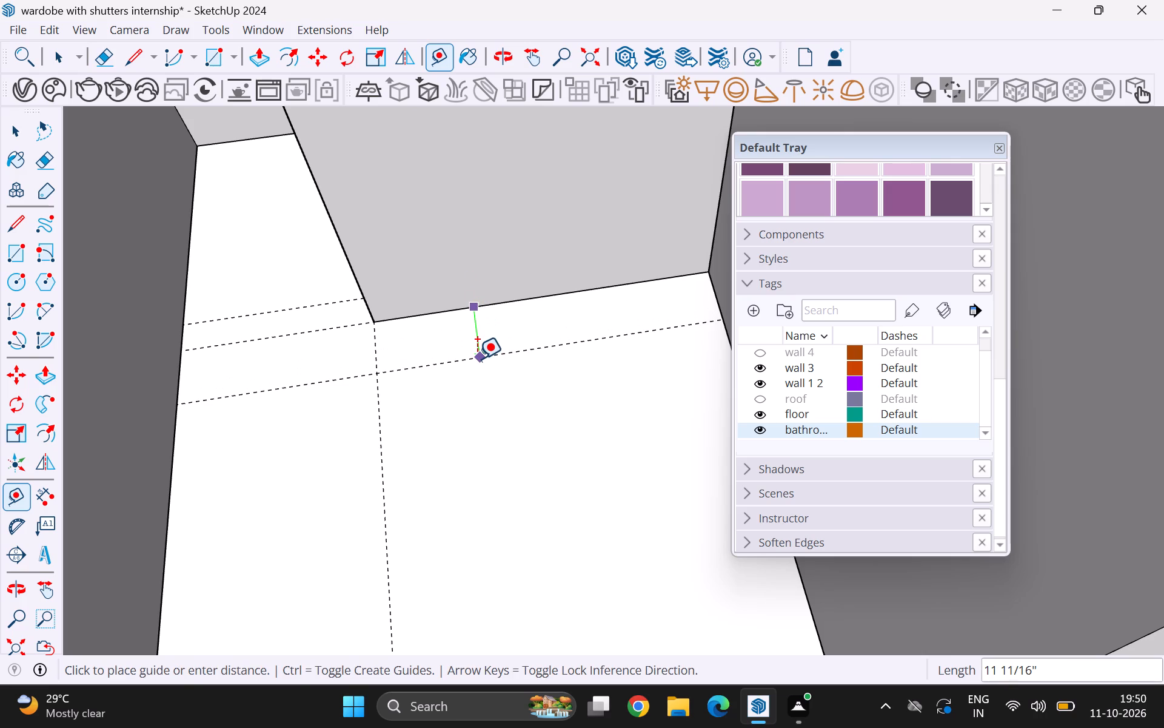
pyautogui.write('22')
pyautogui.press('Return')
# Place a parallel guide 22" inward from the base of the side wall that meets the partition's crosswise wall.
pyautogui.scroll(-4, 383, 378)
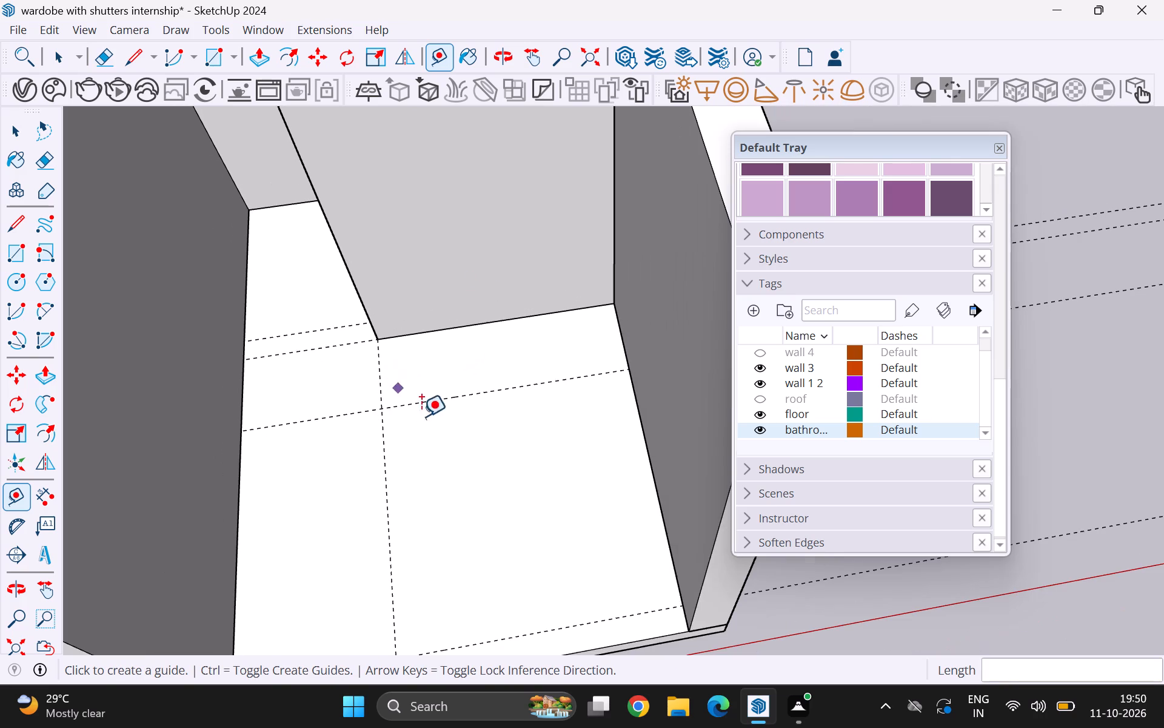
pyautogui.moveTo(401, 440); pyautogui.dragTo(373, 436, button='middle')
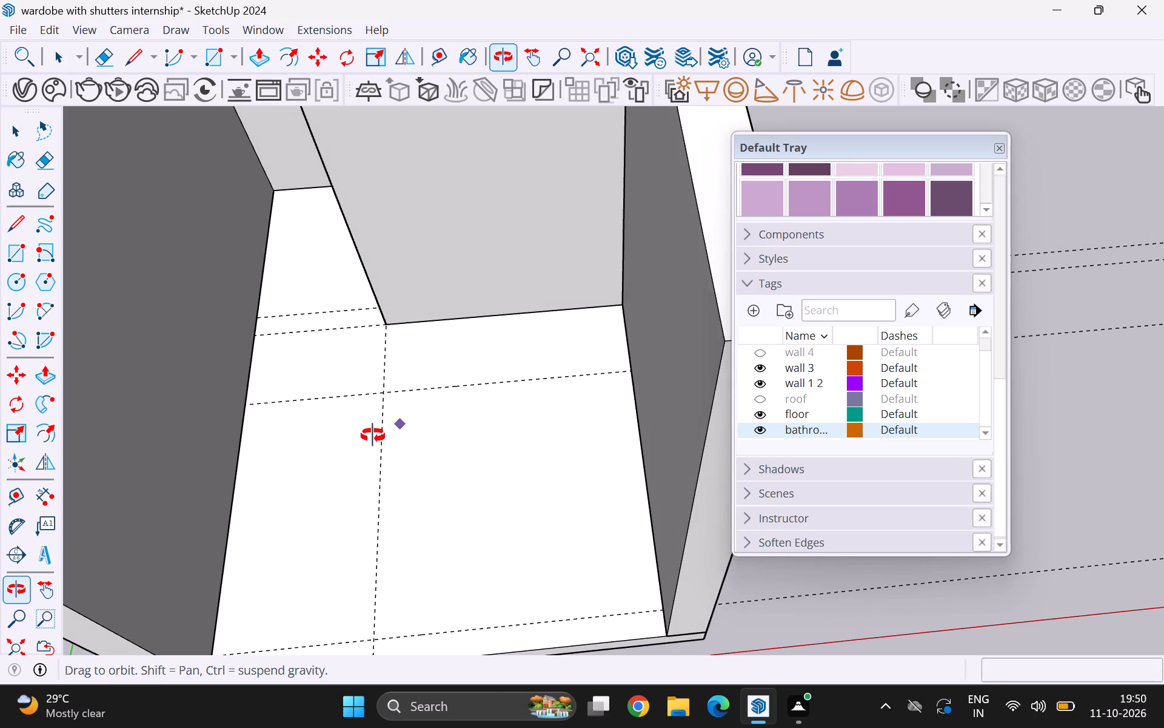
pyautogui.moveTo(373, 436); pyautogui.dragTo(393, 449, button='middle')
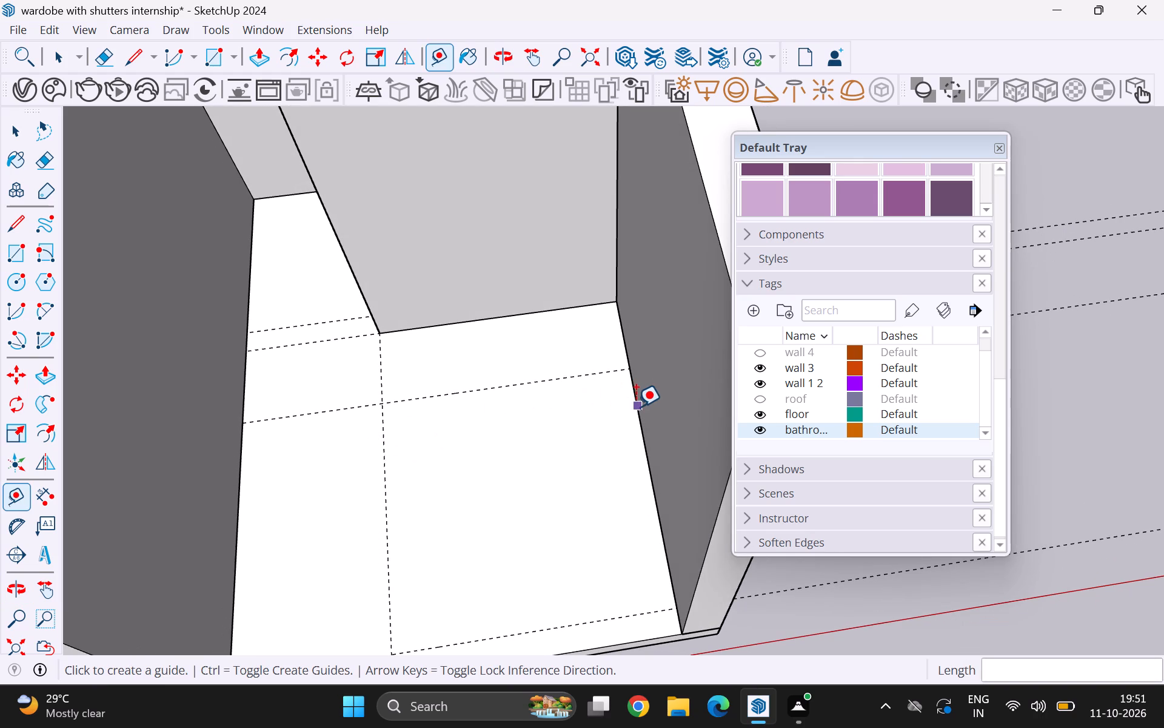
pyautogui.click(636, 411)
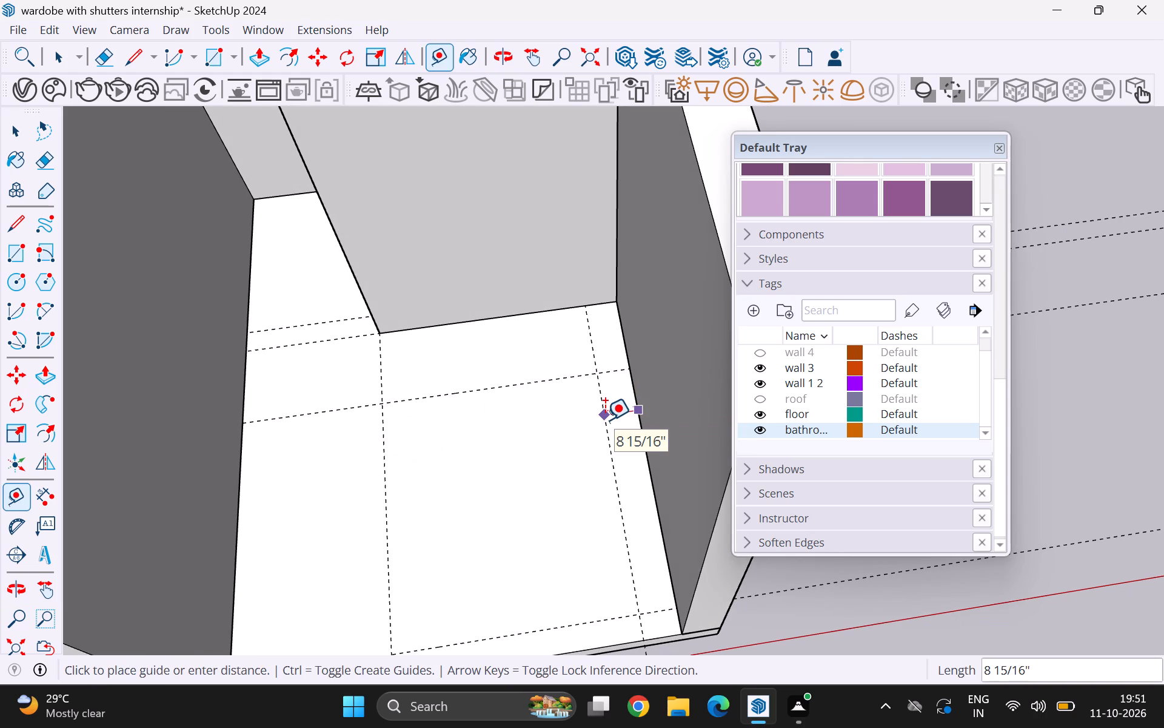
pyautogui.write('22')
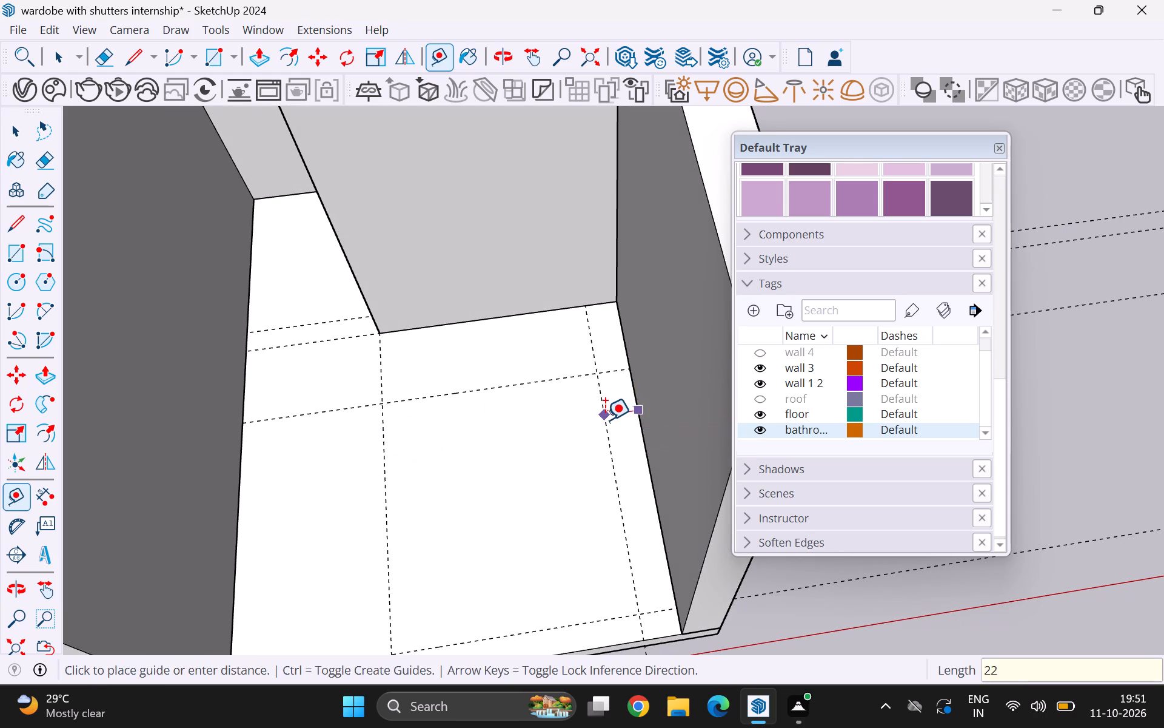
pyautogui.press('Return')
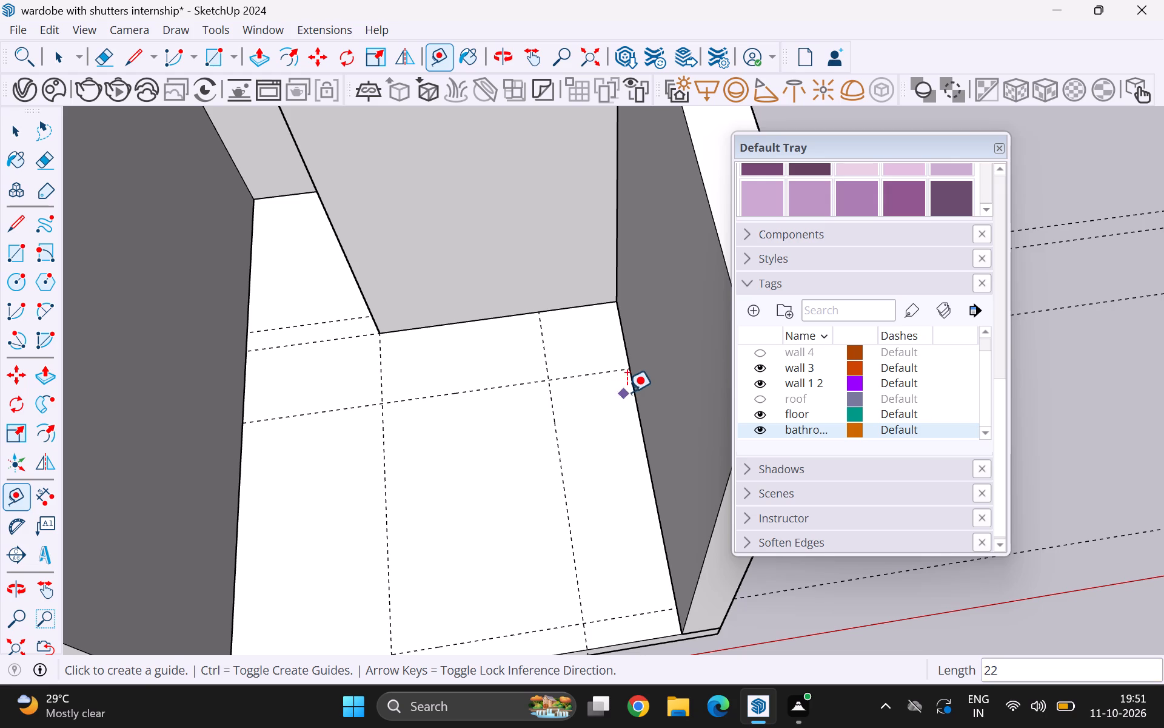
pyautogui.press('space')
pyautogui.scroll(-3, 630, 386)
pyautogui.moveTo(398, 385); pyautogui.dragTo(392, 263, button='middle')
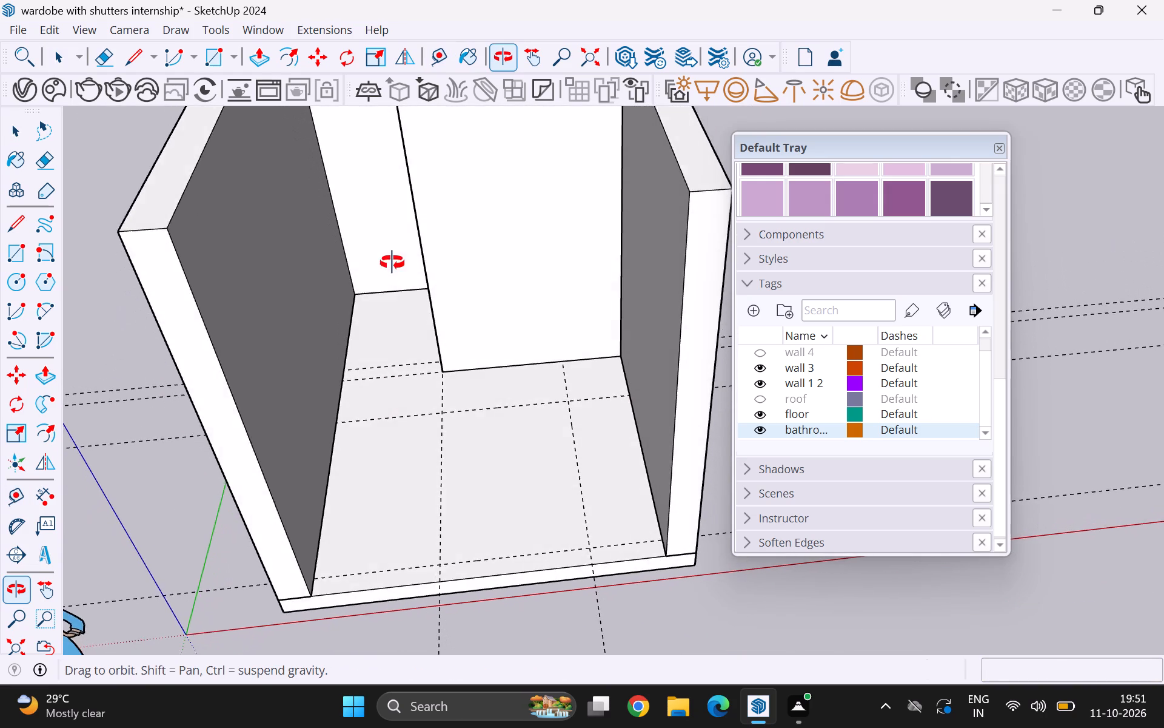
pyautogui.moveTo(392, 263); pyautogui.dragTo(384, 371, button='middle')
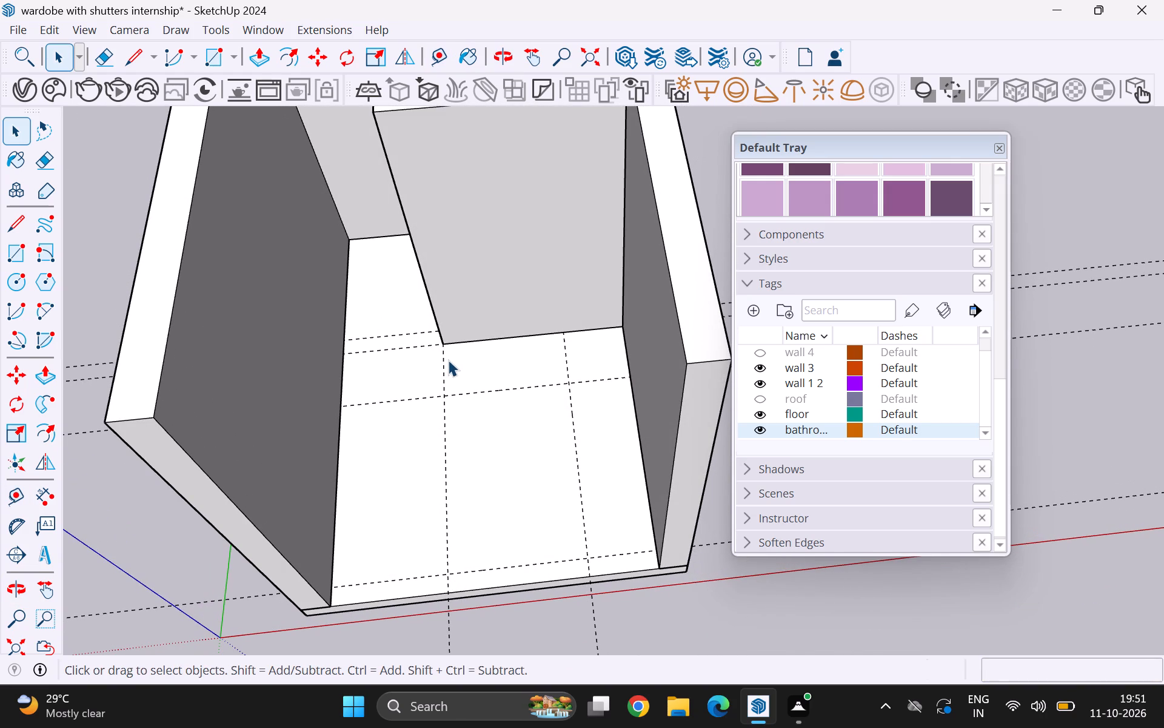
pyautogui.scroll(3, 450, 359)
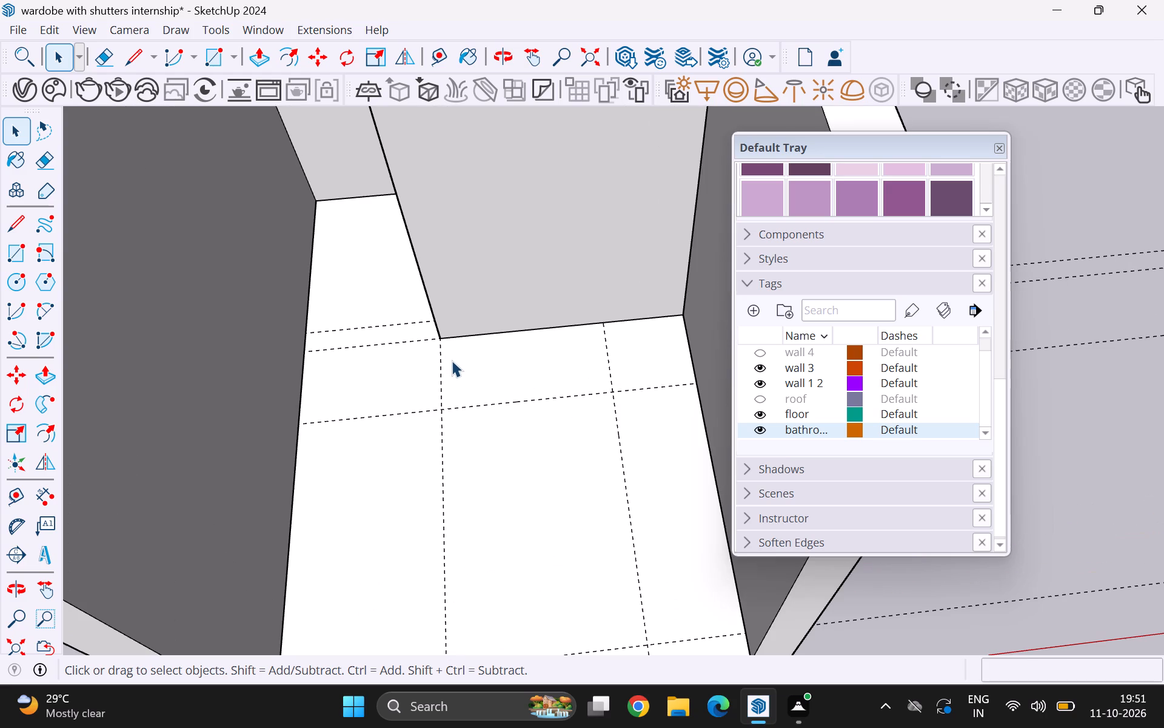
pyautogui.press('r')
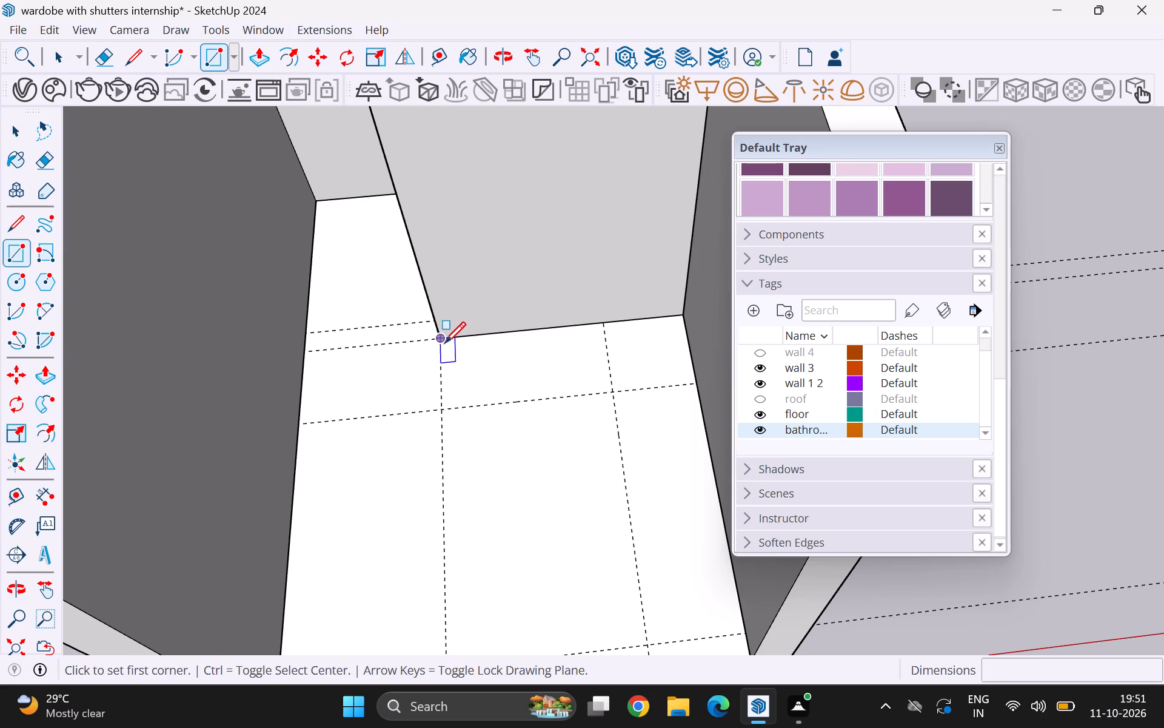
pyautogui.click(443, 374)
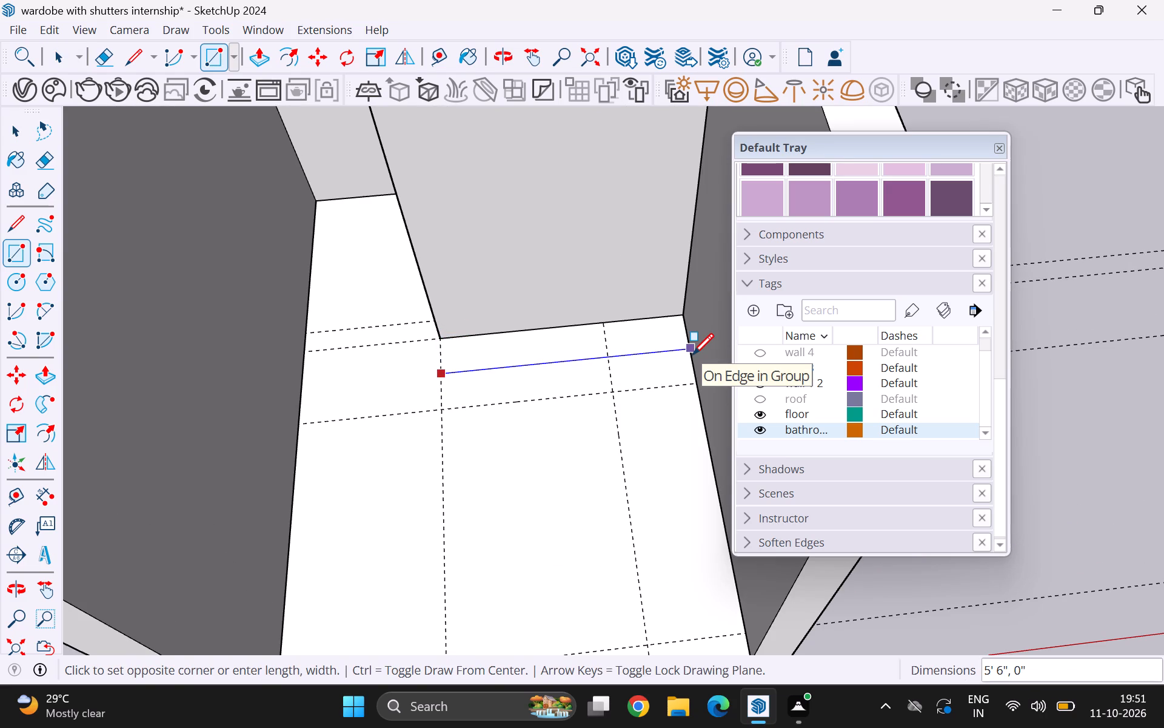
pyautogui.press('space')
# Draw a 5' 6" by 1' 10" floor rectangle from the partition's outer corner to where the 22" front guide meets the side wall.
pyautogui.scroll(-4, 532, 299)
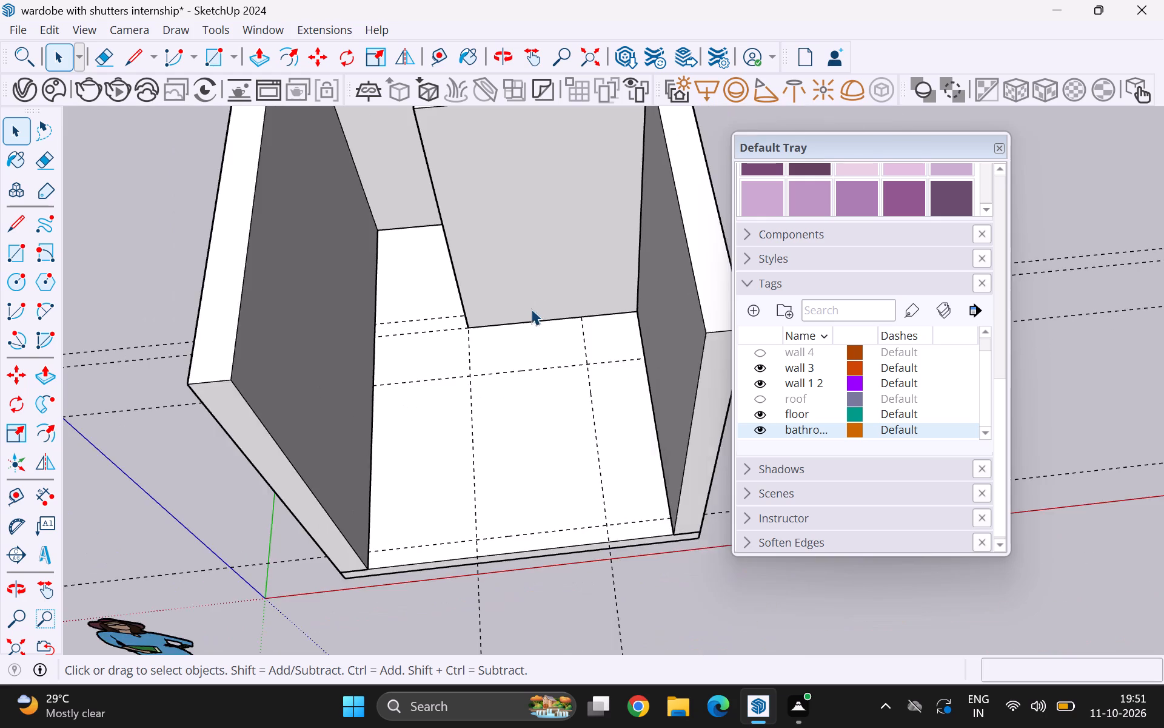
pyautogui.scroll(-3, 533, 308)
pyautogui.moveTo(594, 390); pyautogui.dragTo(706, 211, button='middle')
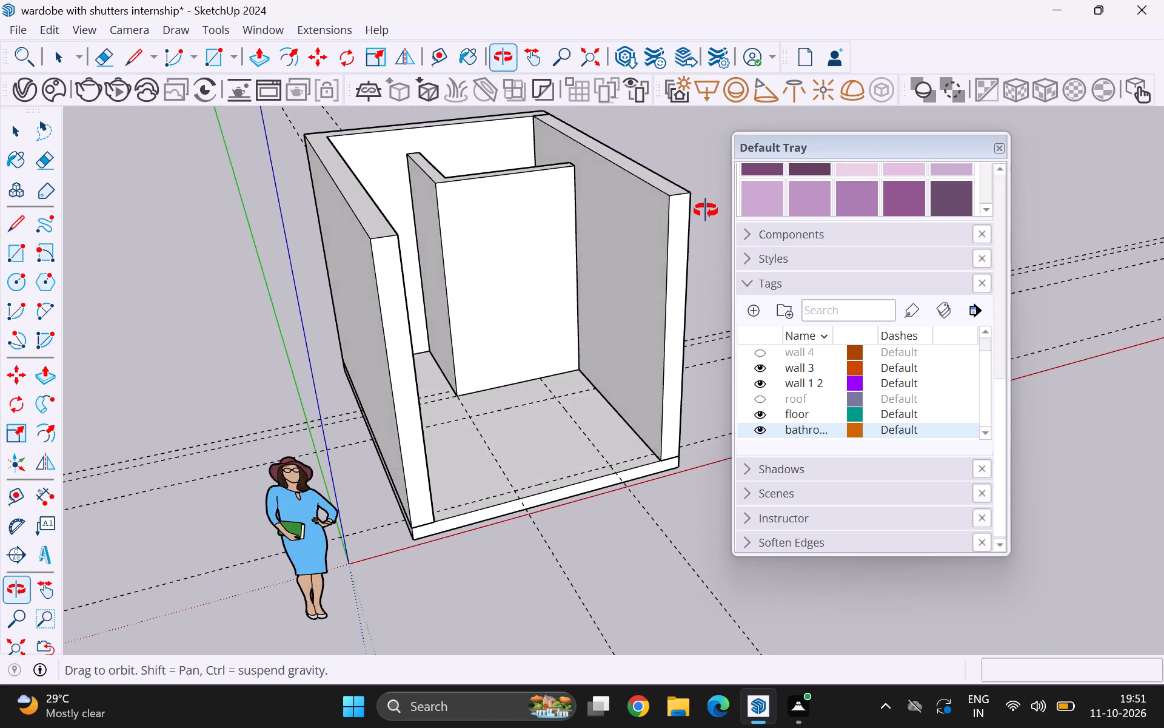
pyautogui.moveTo(706, 211); pyautogui.dragTo(595, 428, button='middle')
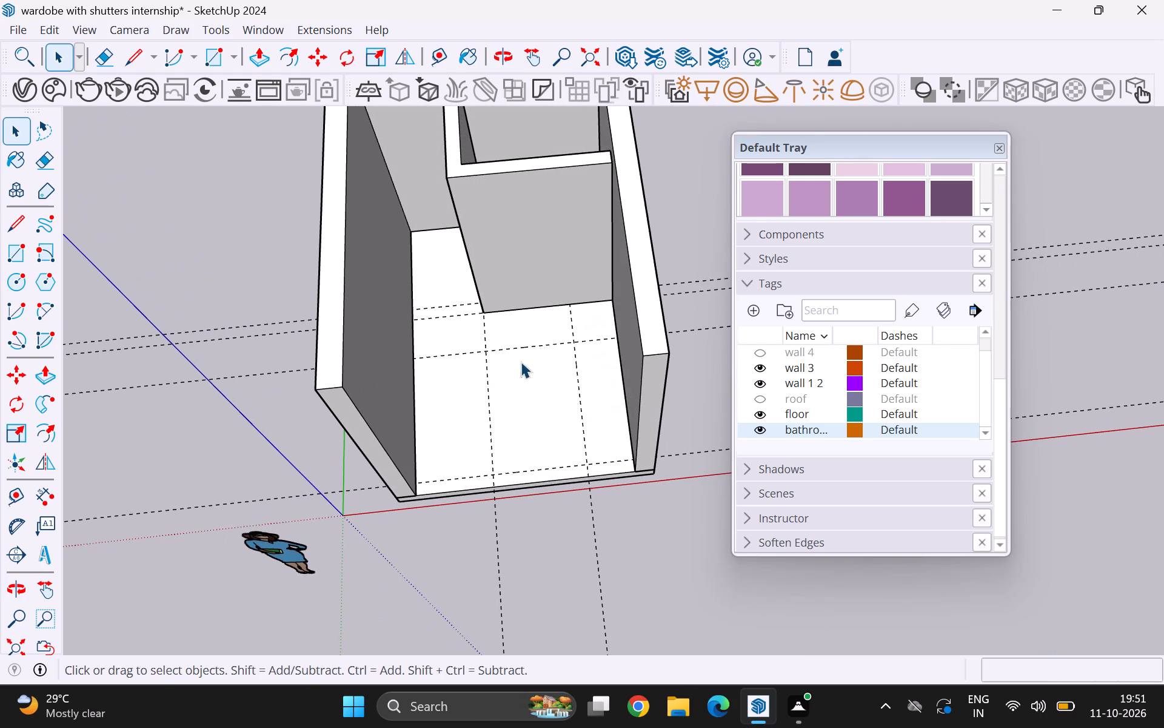
pyautogui.scroll(7, 493, 323)
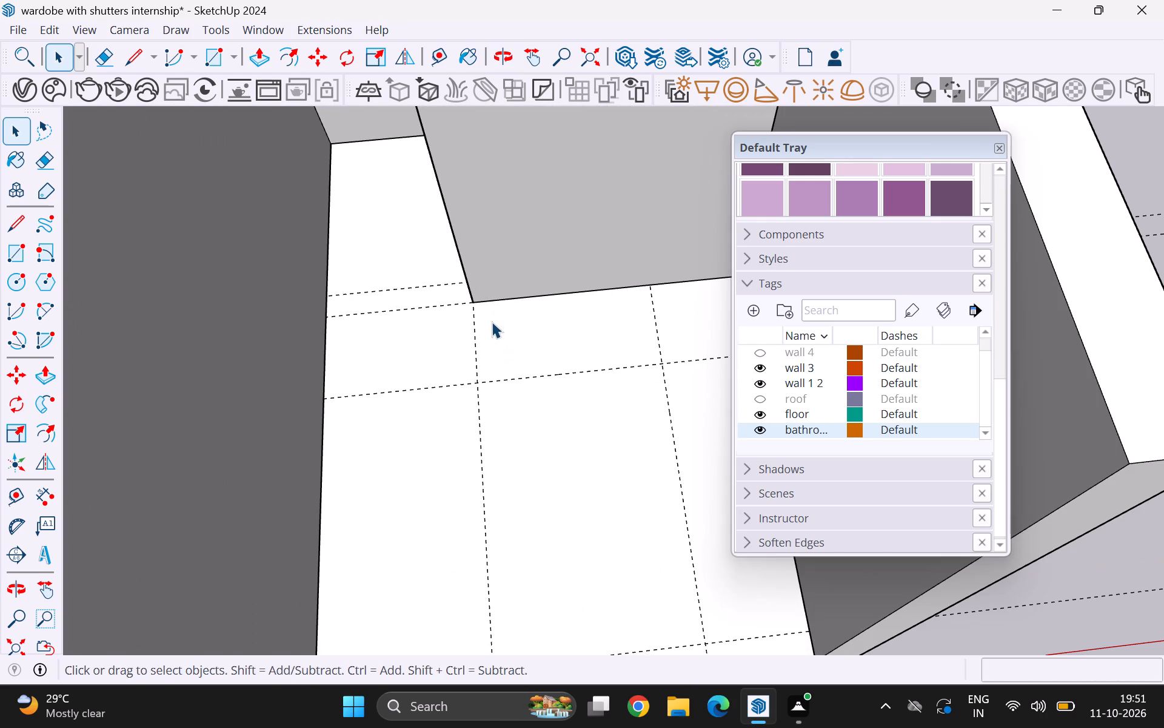
pyautogui.press('r')
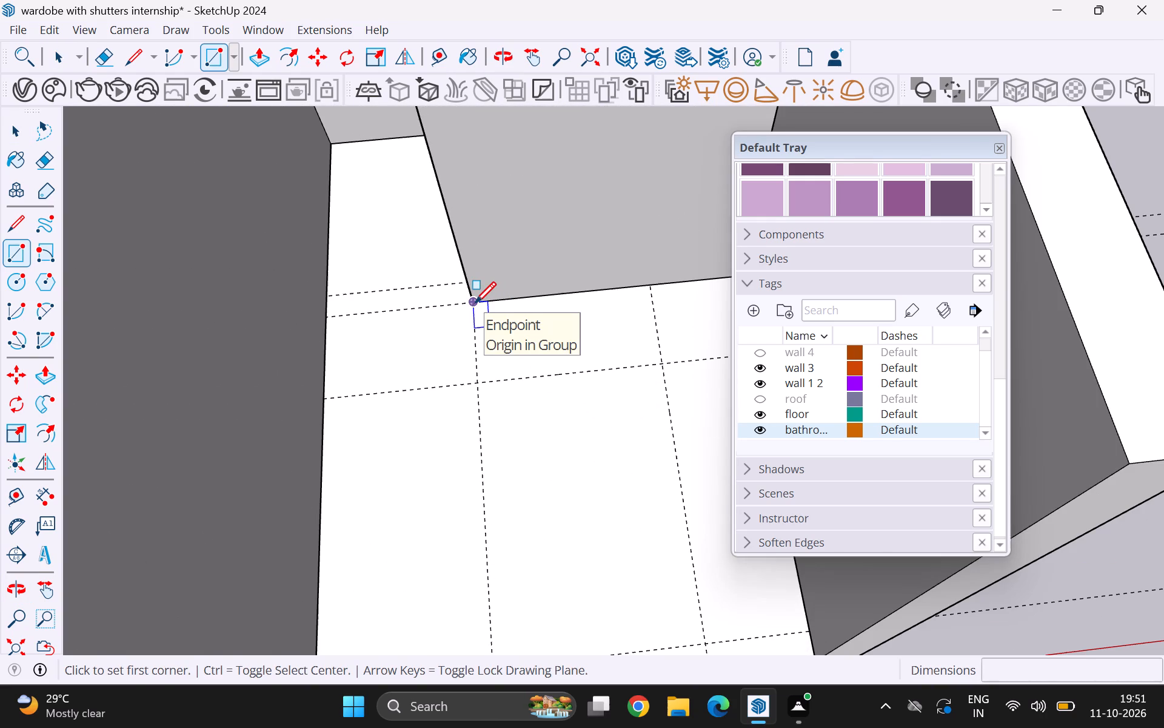
pyautogui.click(475, 303)
pyautogui.scroll(-3, 424, 356)
pyautogui.scroll(5, 512, 363)
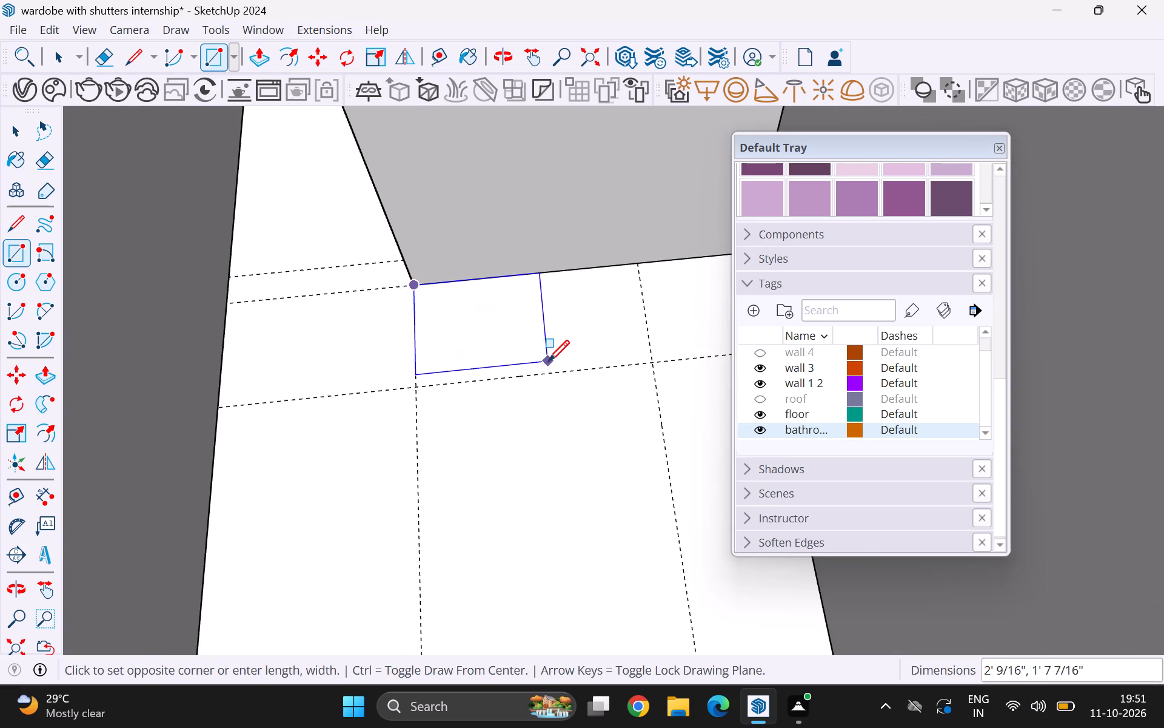
pyautogui.scroll(-5, 383, 345)
pyautogui.scroll(4, 475, 360)
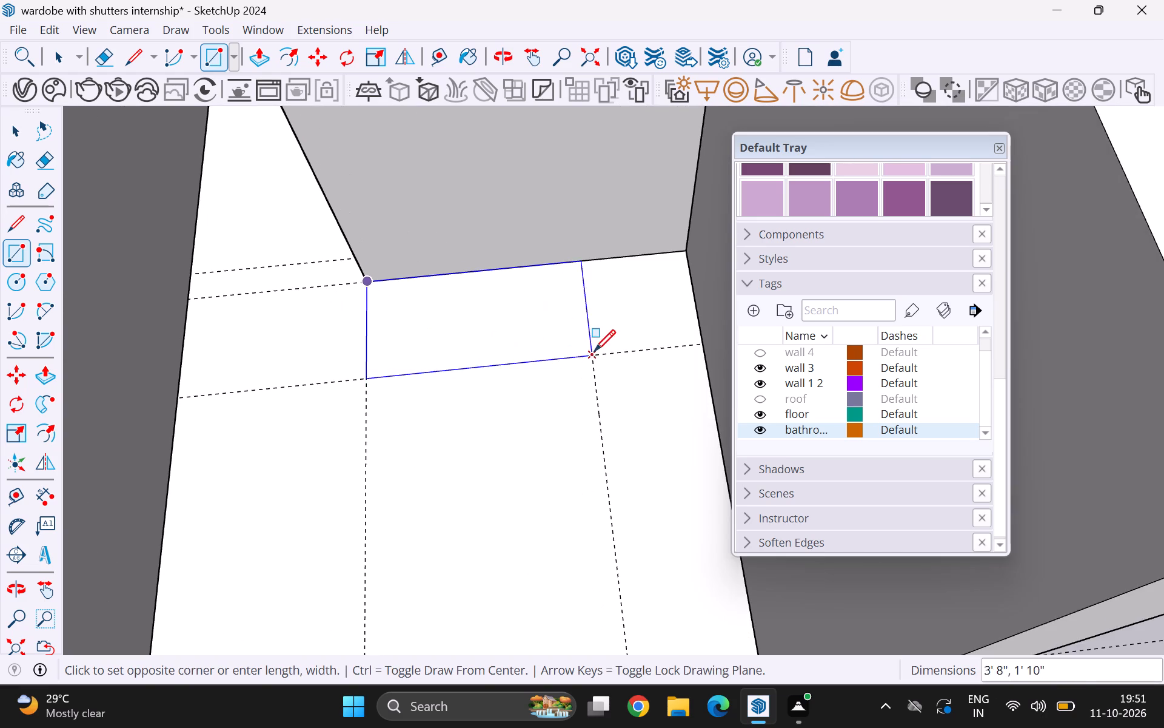
pyautogui.scroll(-3, 463, 348)
pyautogui.scroll(5, 583, 357)
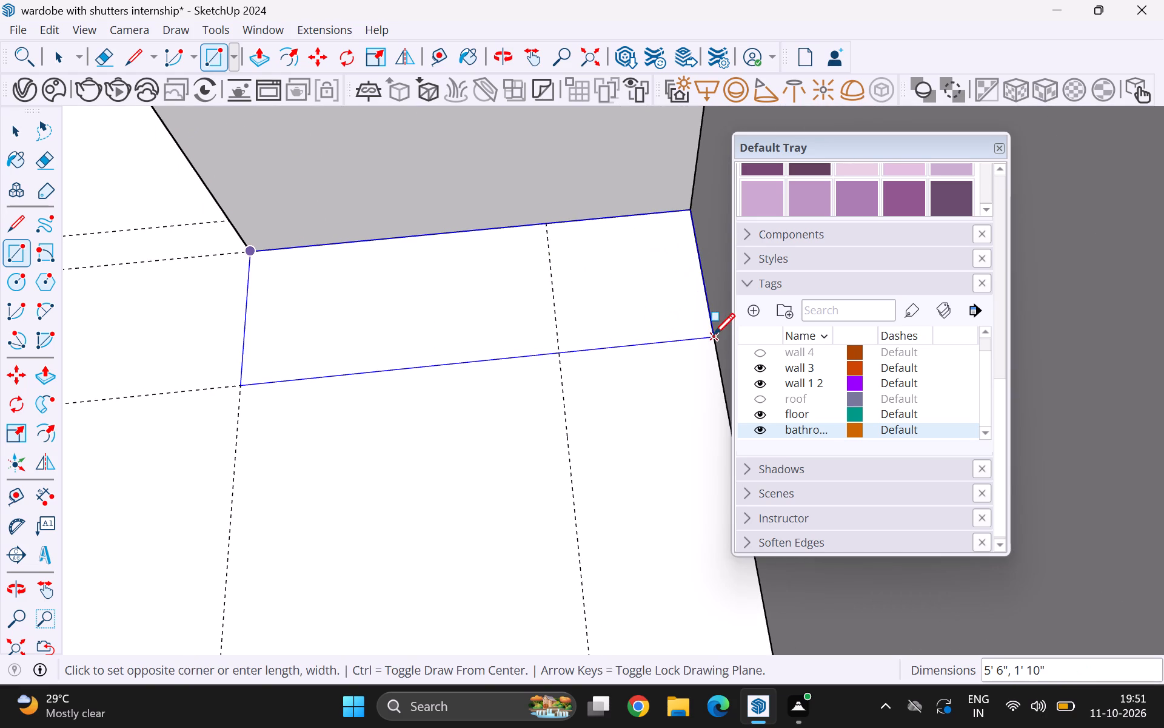
pyautogui.click(714, 334)
pyautogui.press('space')
# Examine the wardrobe footprint and the remaining floor area between it and the room's open front.
pyautogui.scroll(-5, 653, 240)
pyautogui.scroll(-4, 432, 263)
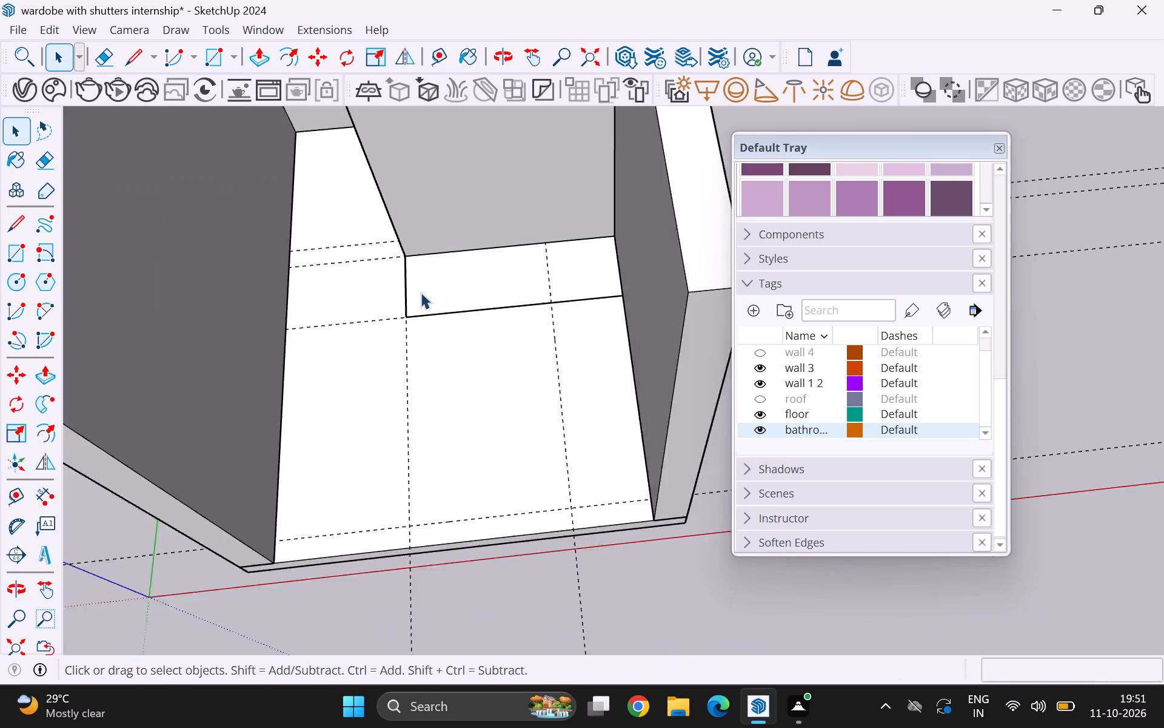
pyautogui.scroll(-7, 421, 292)
pyautogui.moveTo(430, 362); pyautogui.dragTo(451, 360, button='middle')
pyautogui.scroll(5, 451, 360)
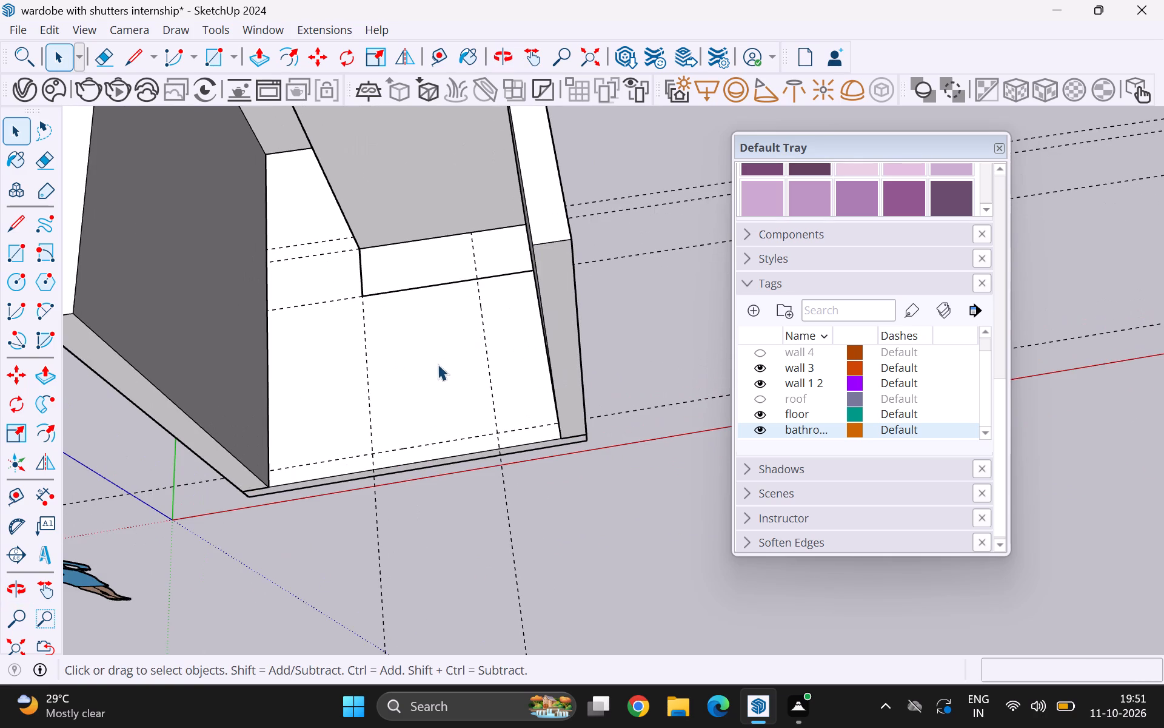
pyautogui.moveTo(438, 364); pyautogui.dragTo(447, 365, button='middle')
pyautogui.scroll(1, 438, 364)
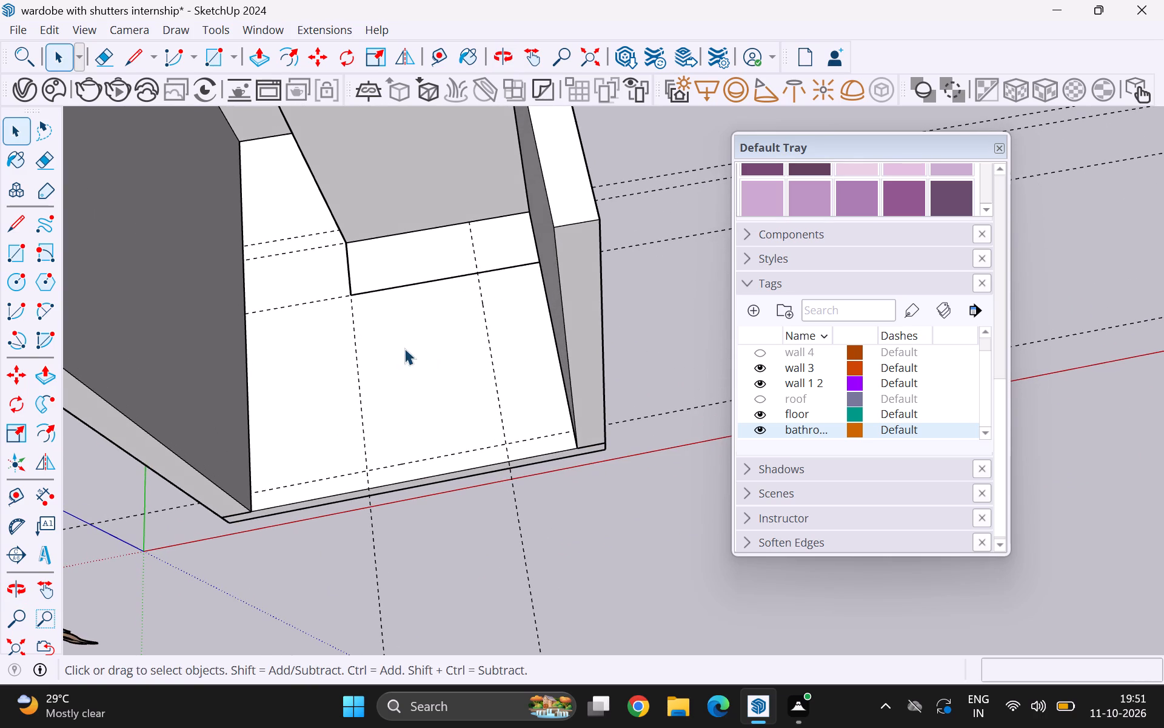
pyautogui.moveTo(404, 349); pyautogui.dragTo(398, 373, button='middle')
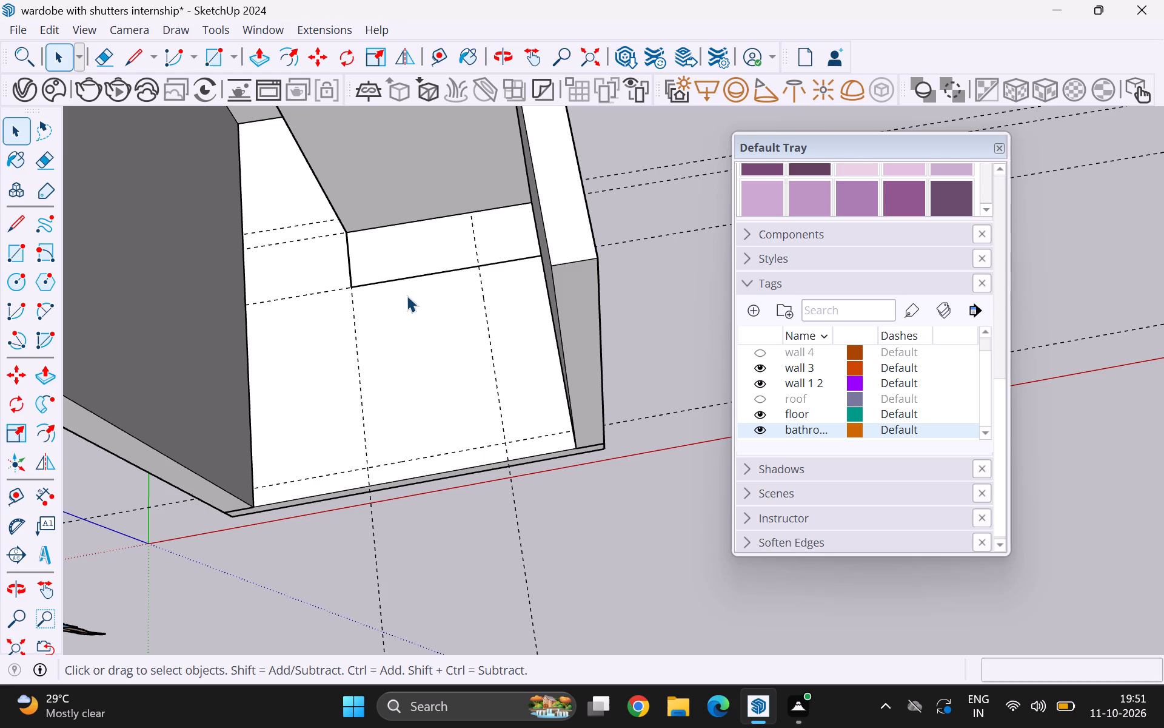
pyautogui.press('t')
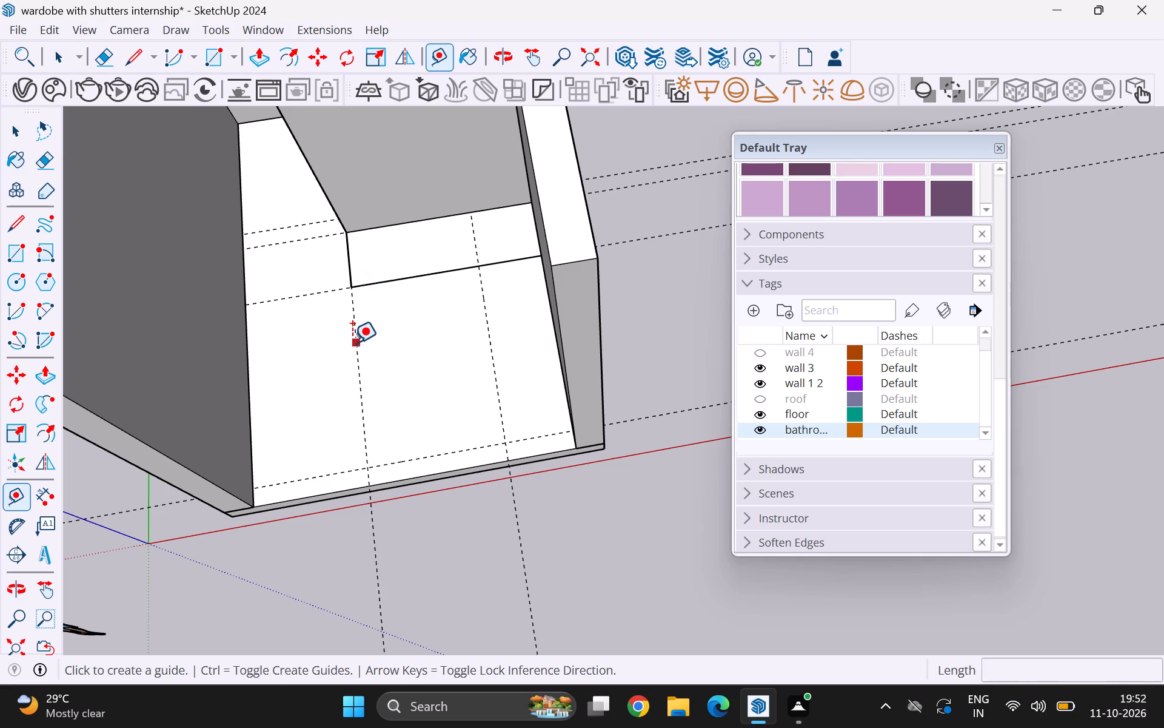
pyautogui.press('space')
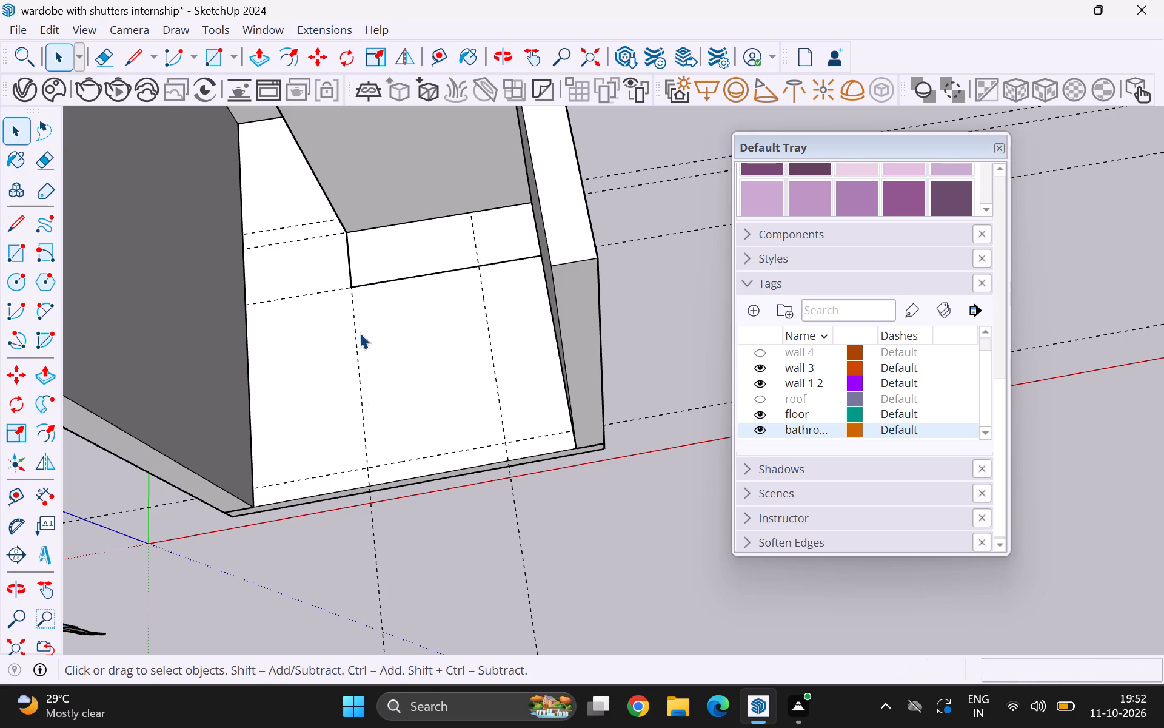
# Place a parallel guide 4' toward the open front from the guide along the rectangle's front edge.
pyautogui.scroll(-2, 360, 332)
pyautogui.moveTo(356, 387); pyautogui.dragTo(446, 368, button='middle')
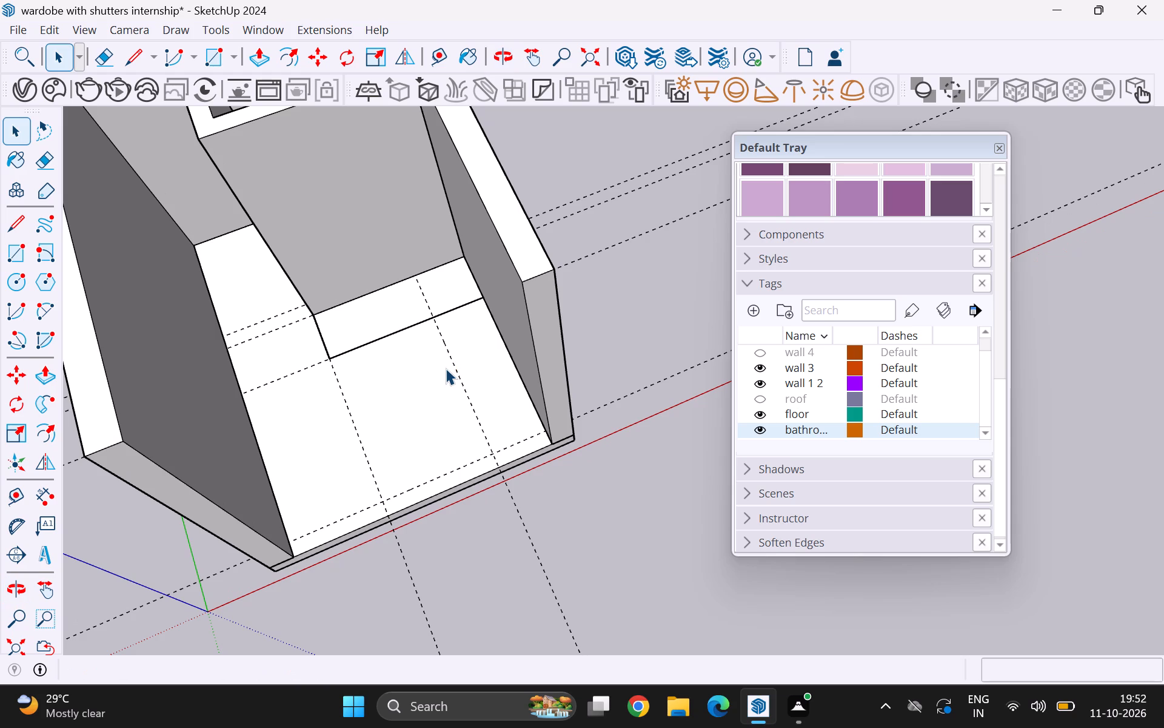
pyautogui.scroll(4, 446, 368)
pyautogui.moveTo(421, 387); pyautogui.dragTo(342, 400, button='middle')
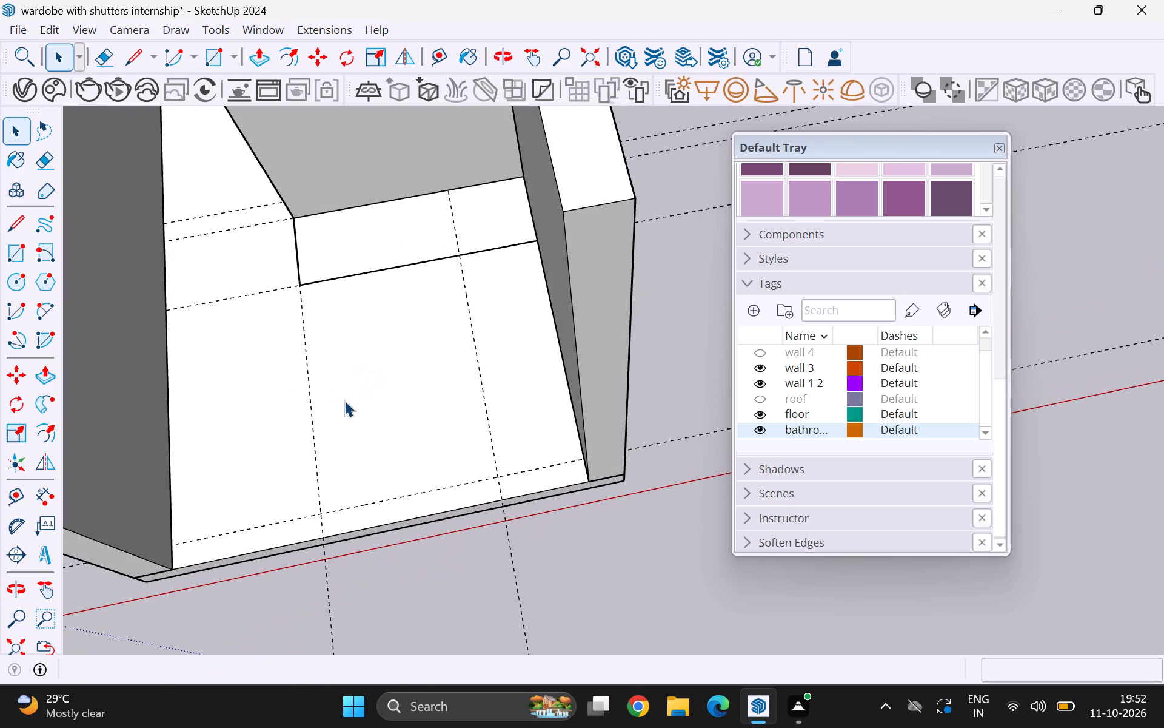
pyautogui.press('t')
pyautogui.click(268, 290)
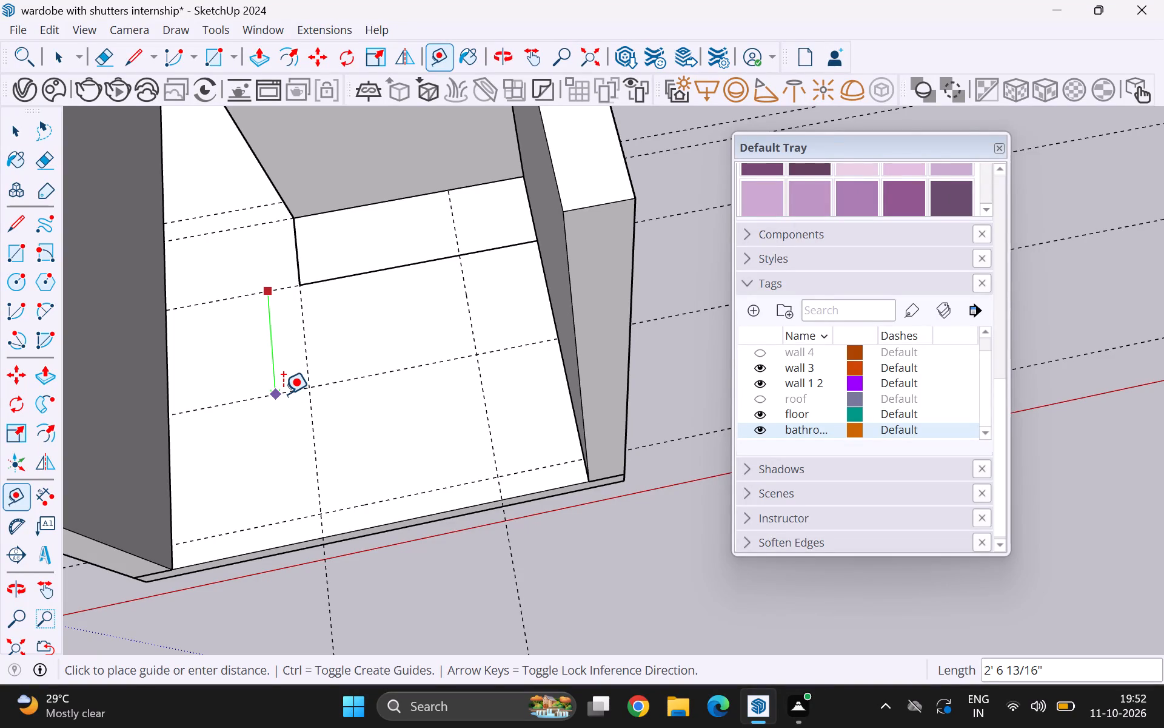
pyautogui.write("4'")
pyautogui.press('Return')
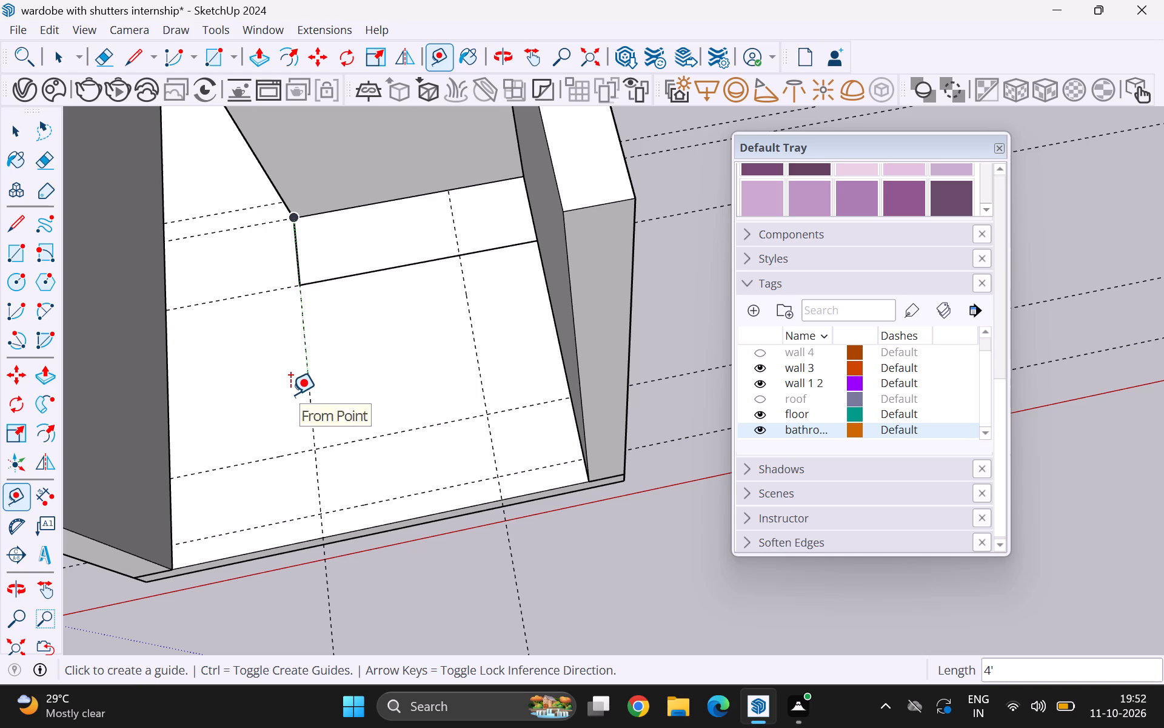
# Draw a 1' 10" by 4' floor rectangle along the side wall, from the front edge's guide intersection to the 4' guide.
pyautogui.press('r')
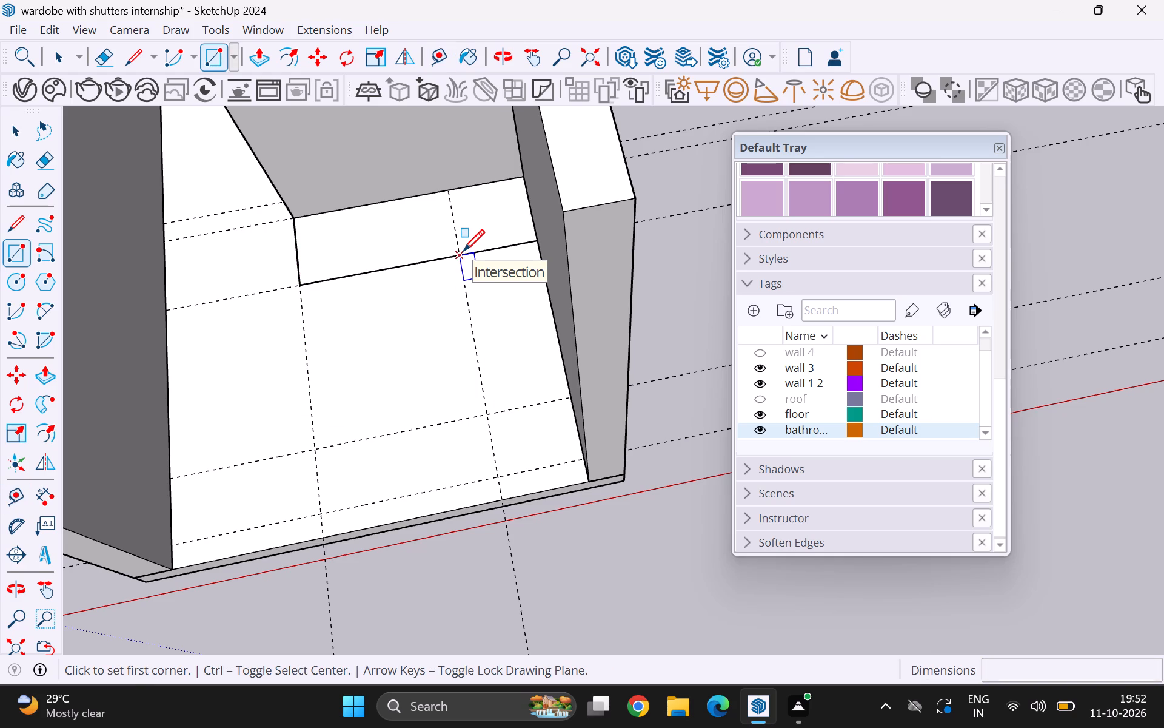
pyautogui.click(463, 251)
pyautogui.scroll(-2, 393, 361)
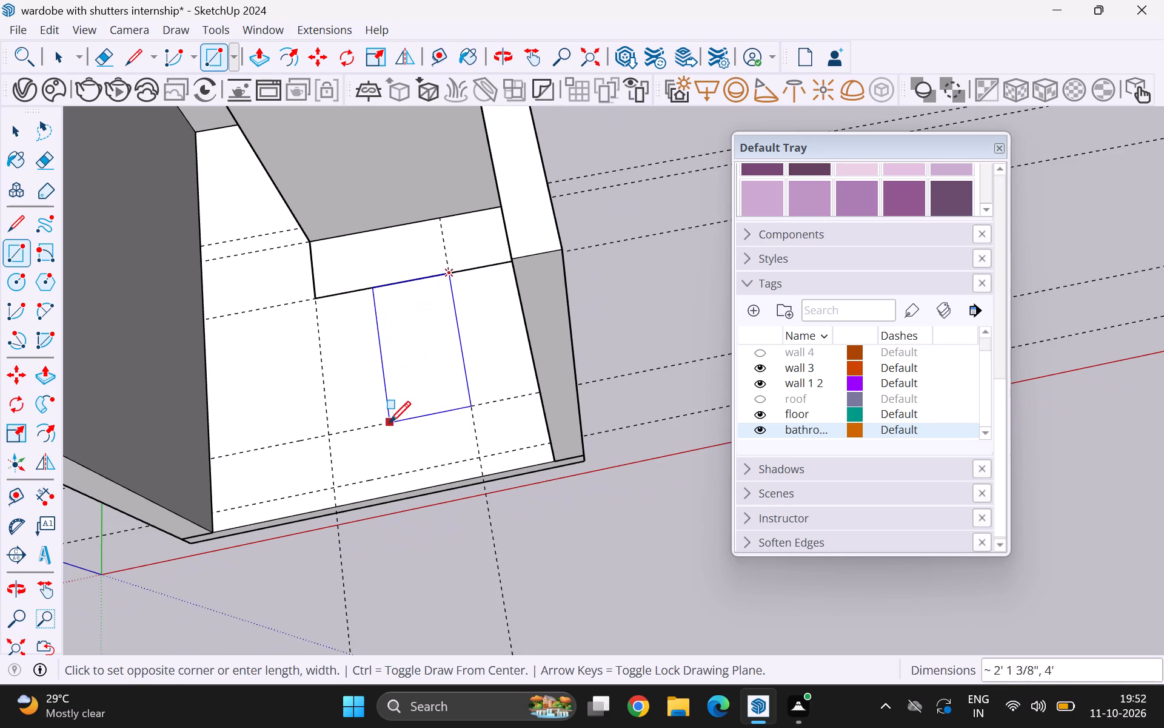
pyautogui.moveTo(389, 423); pyautogui.dragTo(482, 421, button='middle')
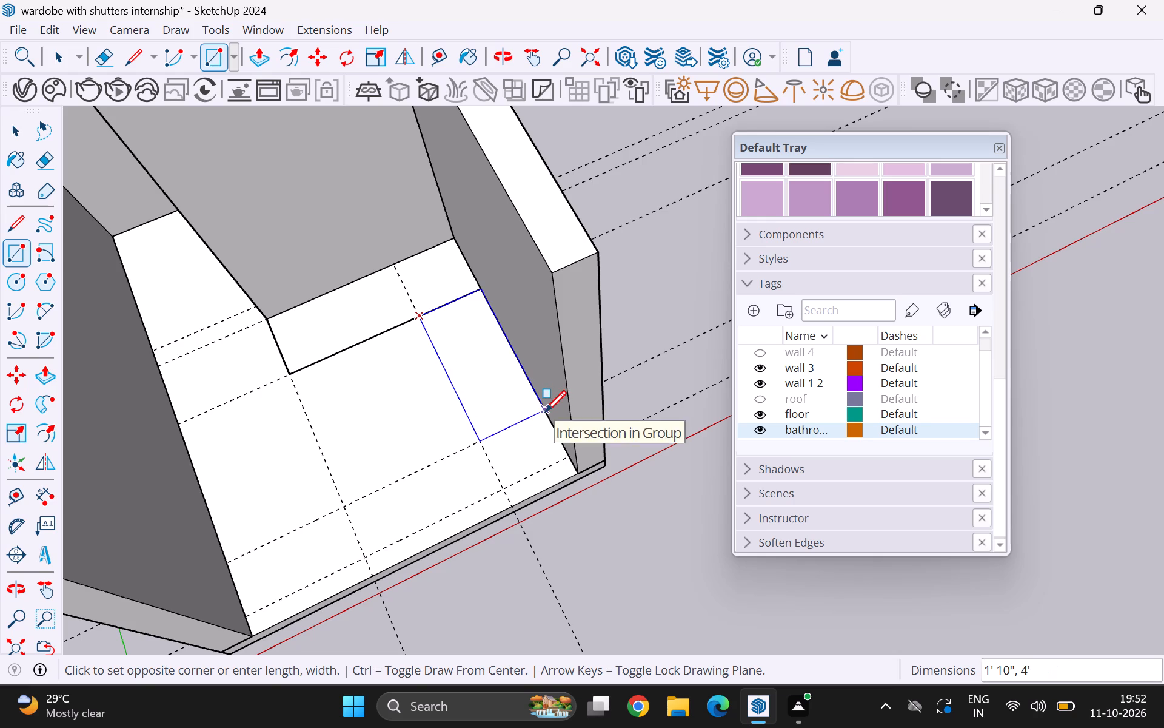
pyautogui.click(545, 411)
pyautogui.press('space')
# Erase the edge dividing the two floor rectangles to merge them into one L-shaped footprint.
pyautogui.scroll(5, 435, 334)
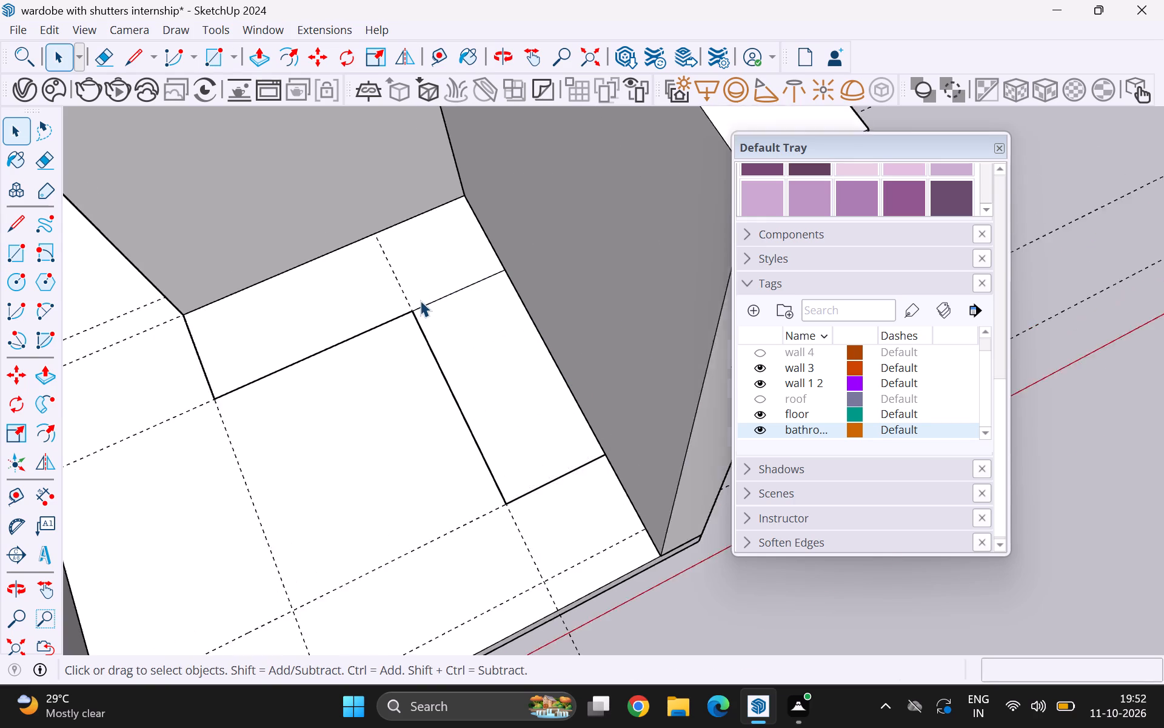
pyautogui.scroll(2, 420, 300)
pyautogui.press('e')
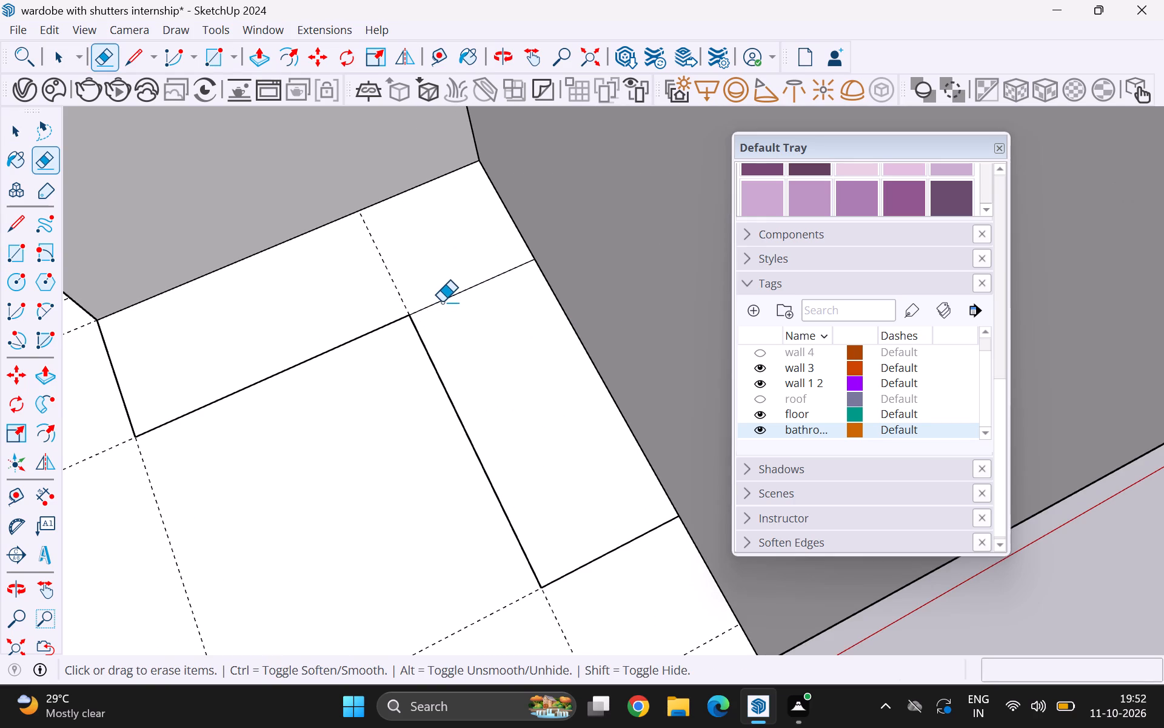
pyautogui.moveTo(445, 295); pyautogui.dragTo(452, 313)
pyautogui.press('space')
# Push/Pull the L-shaped footprint up 4" to form the wardrobe's base plinth.
pyautogui.scroll(-5, 419, 320)
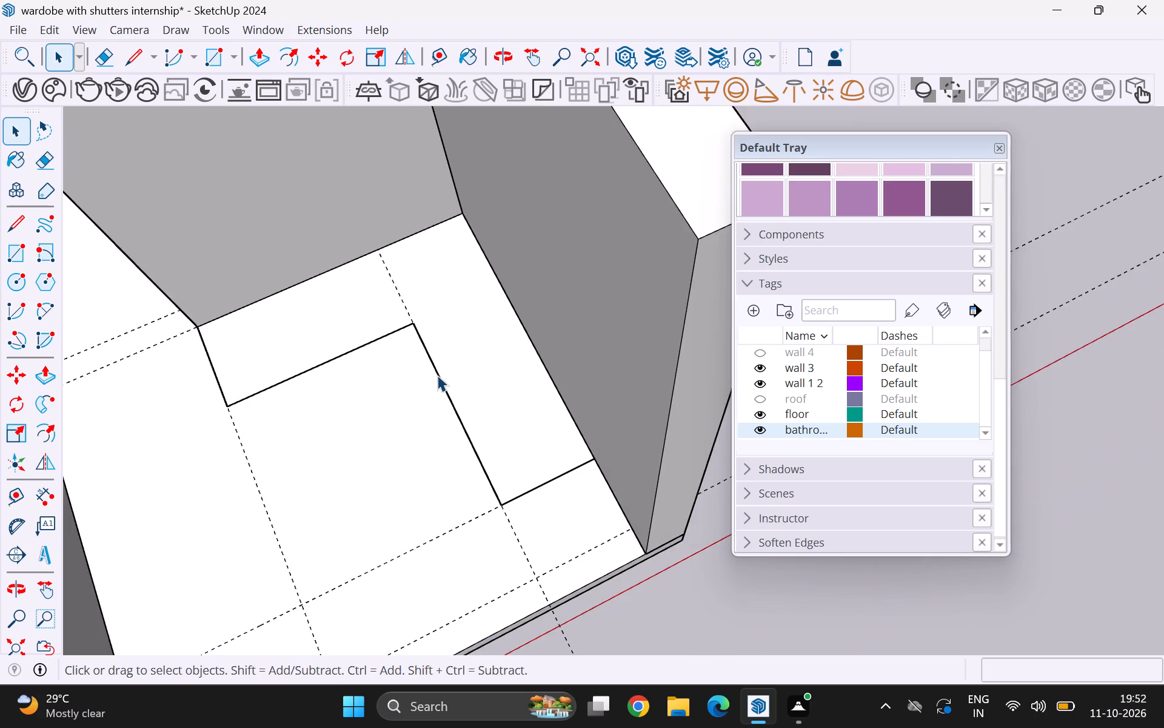
pyautogui.scroll(-2, 437, 375)
pyautogui.moveTo(480, 472); pyautogui.dragTo(470, 404, button='middle')
pyautogui.click(493, 405)
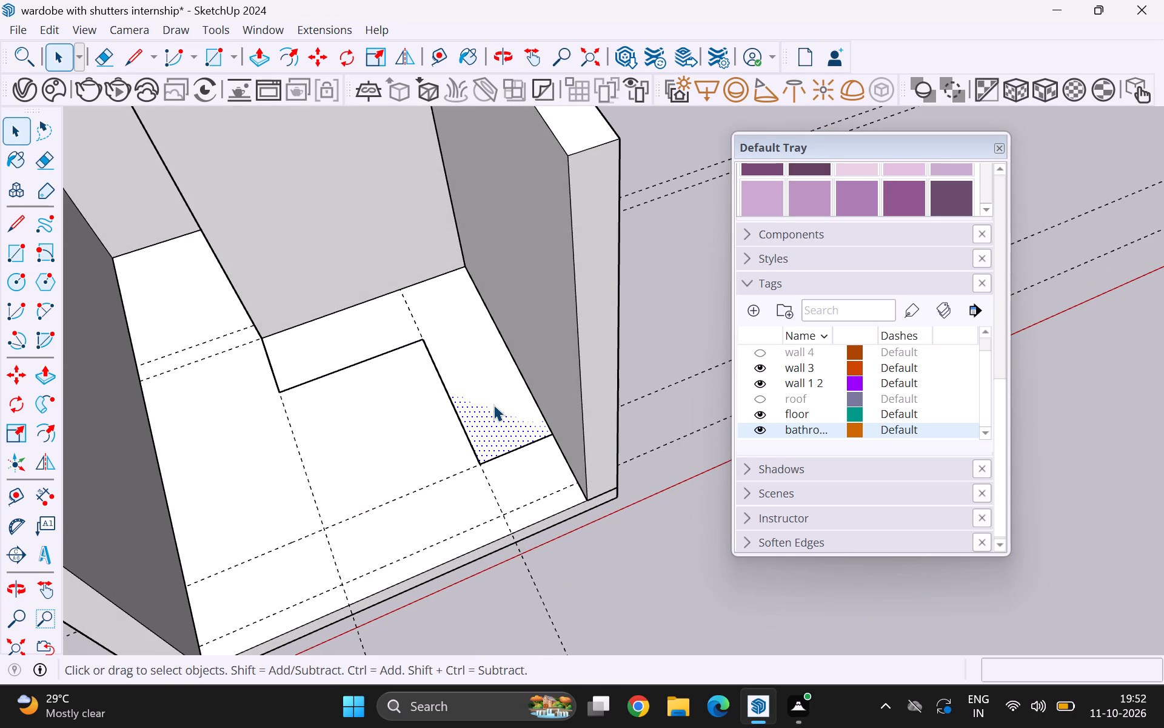
pyautogui.press('p')
pyautogui.click(493, 417)
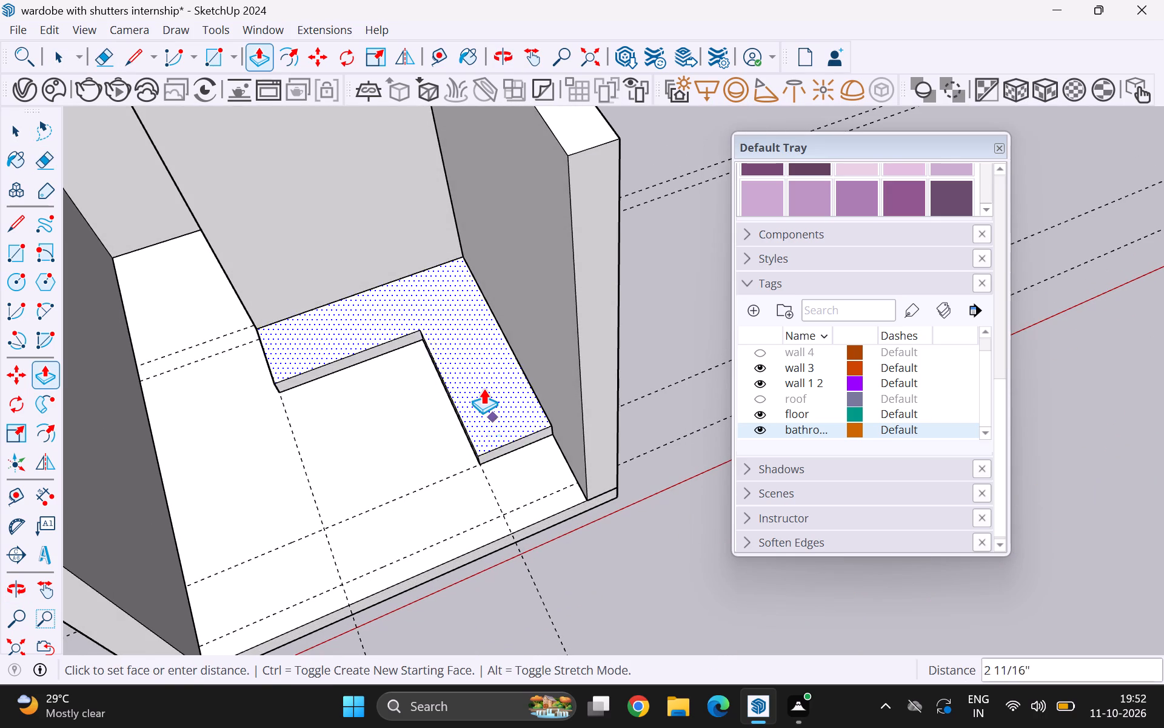
pyautogui.press('4')
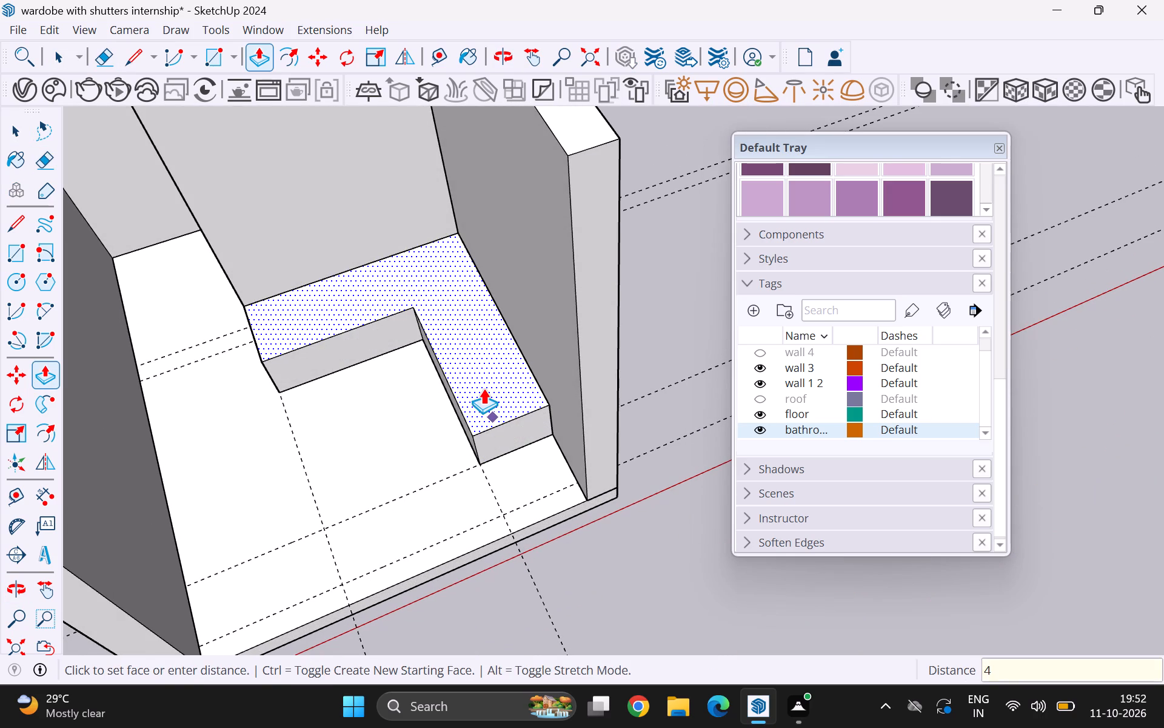
pyautogui.press('Return')
pyautogui.press('space')
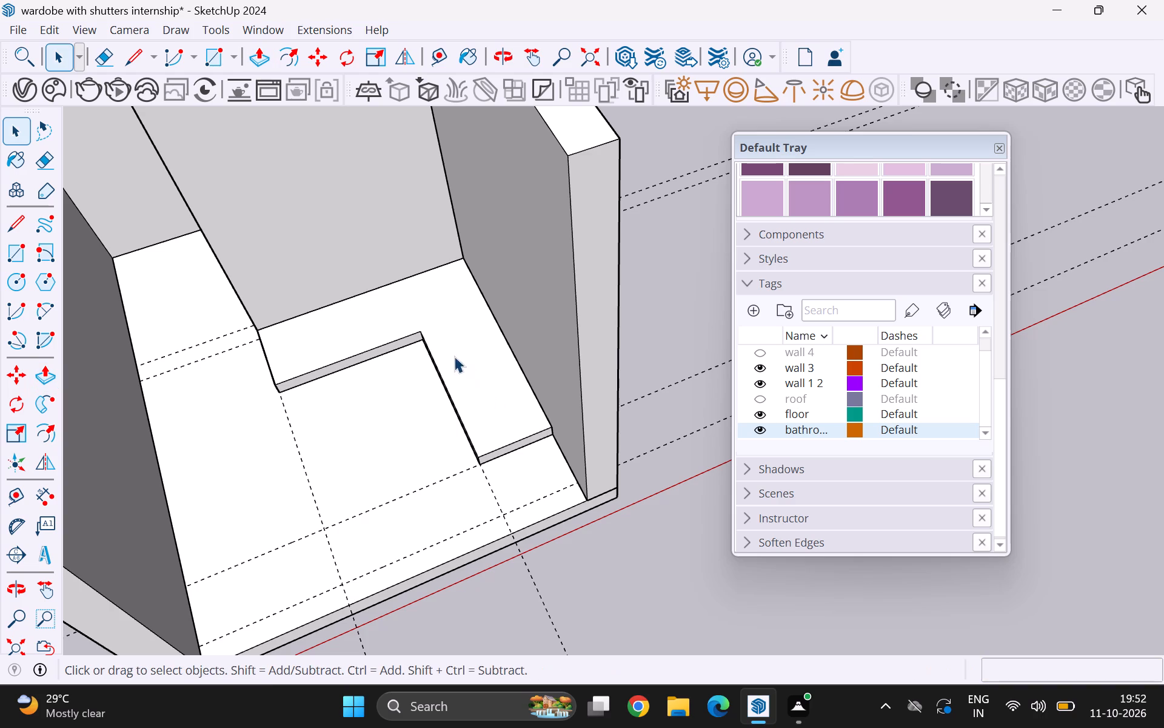
# Select all the connected geometry of the L-shaped plinth and make it a group.
pyautogui.scroll(-2, 449, 373)
pyautogui.moveTo(461, 461); pyautogui.dragTo(440, 359, button='middle')
pyautogui.tripleClick(497, 398)
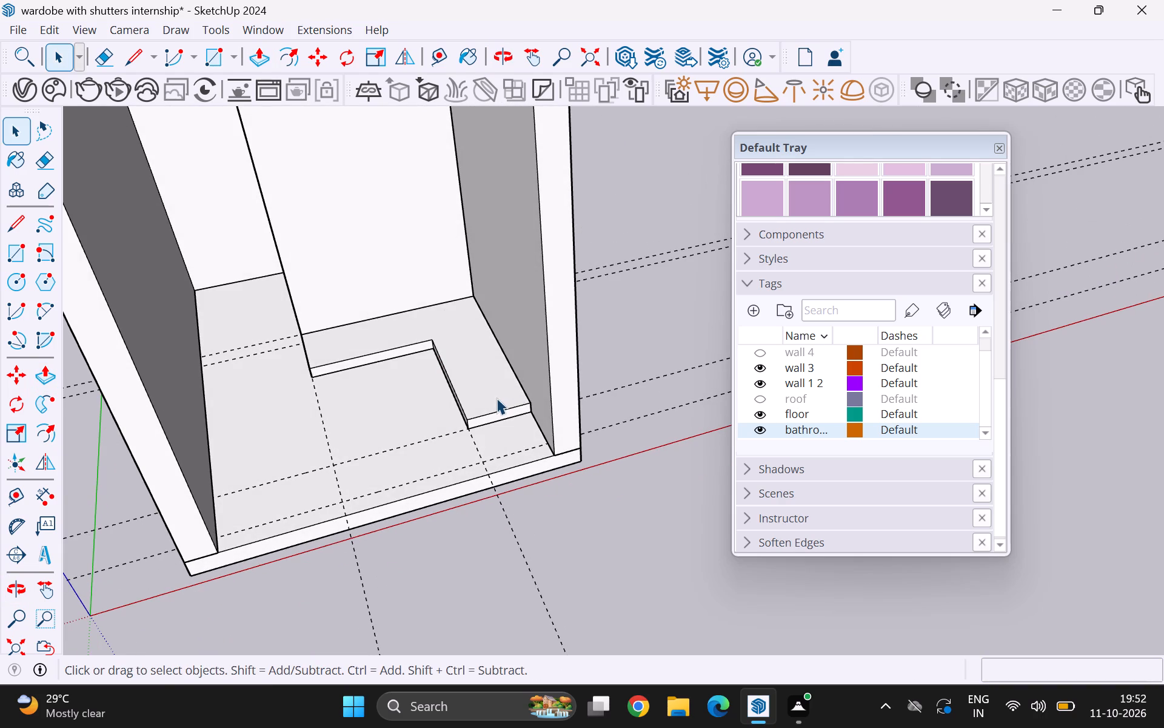
pyautogui.tripleClick(497, 398)
pyautogui.doubleClick(497, 398)
pyautogui.rightClick(497, 398)
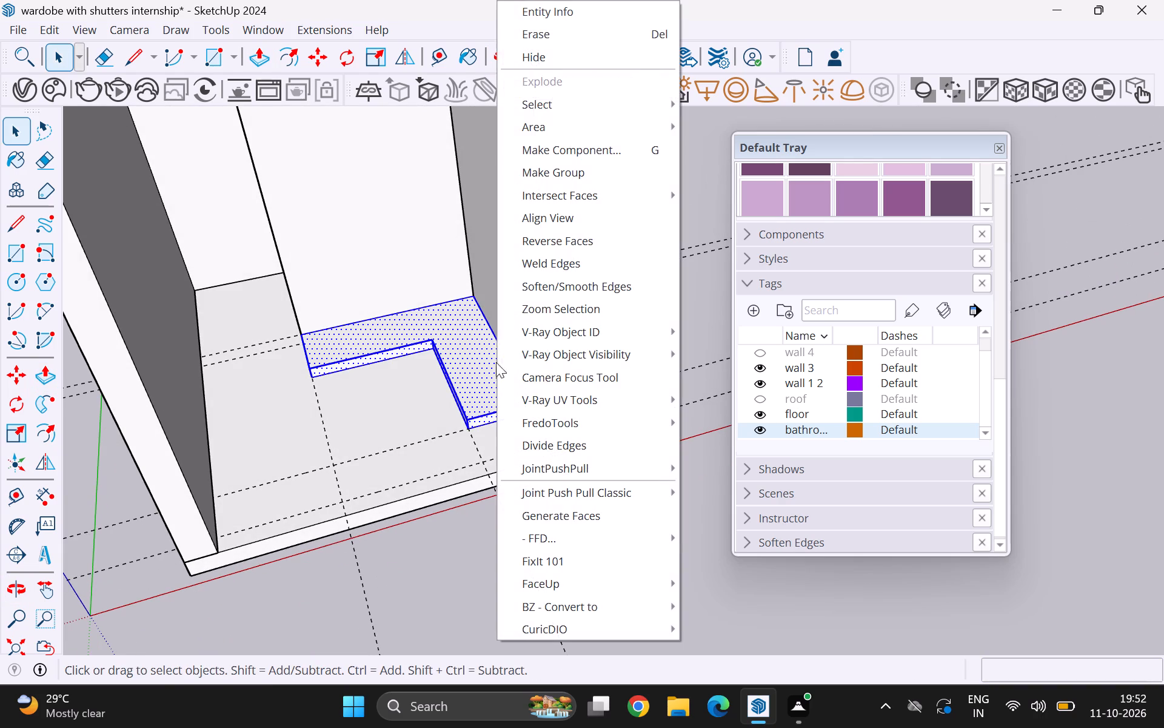
pyautogui.click(555, 178)
pyautogui.scroll(-4, 459, 408)
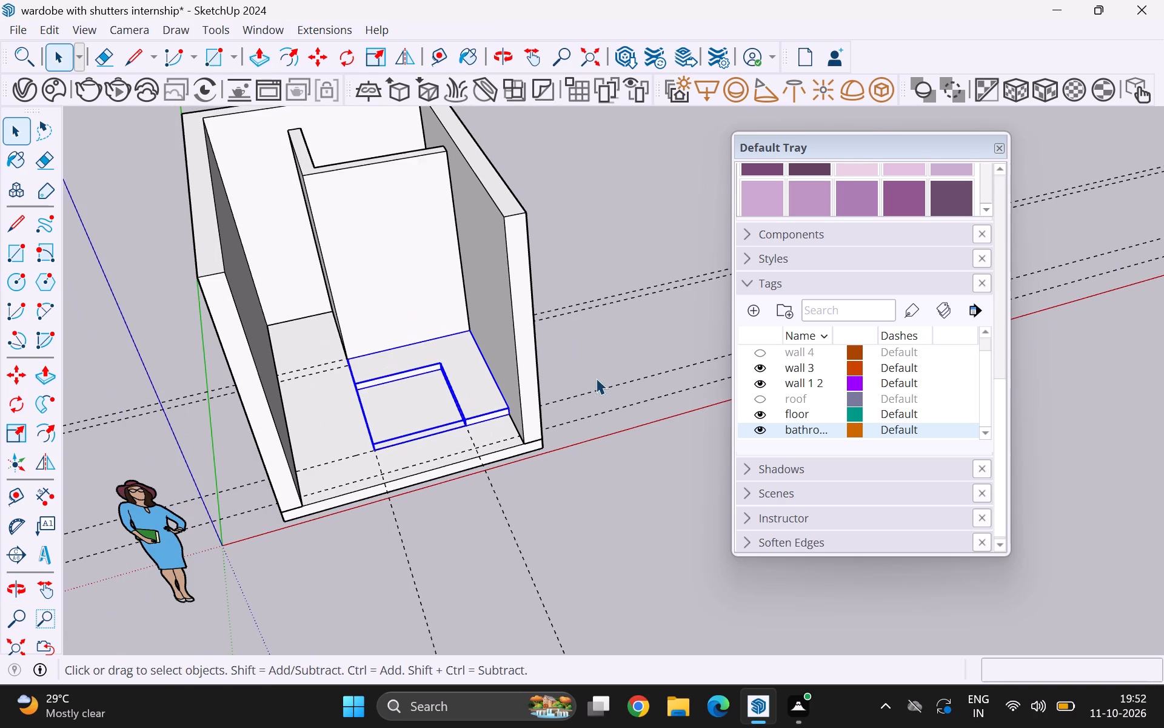
pyautogui.click(594, 345)
# Copy the plinth's top face from inside its group and paste it in place outside the group.
pyautogui.scroll(6, 425, 439)
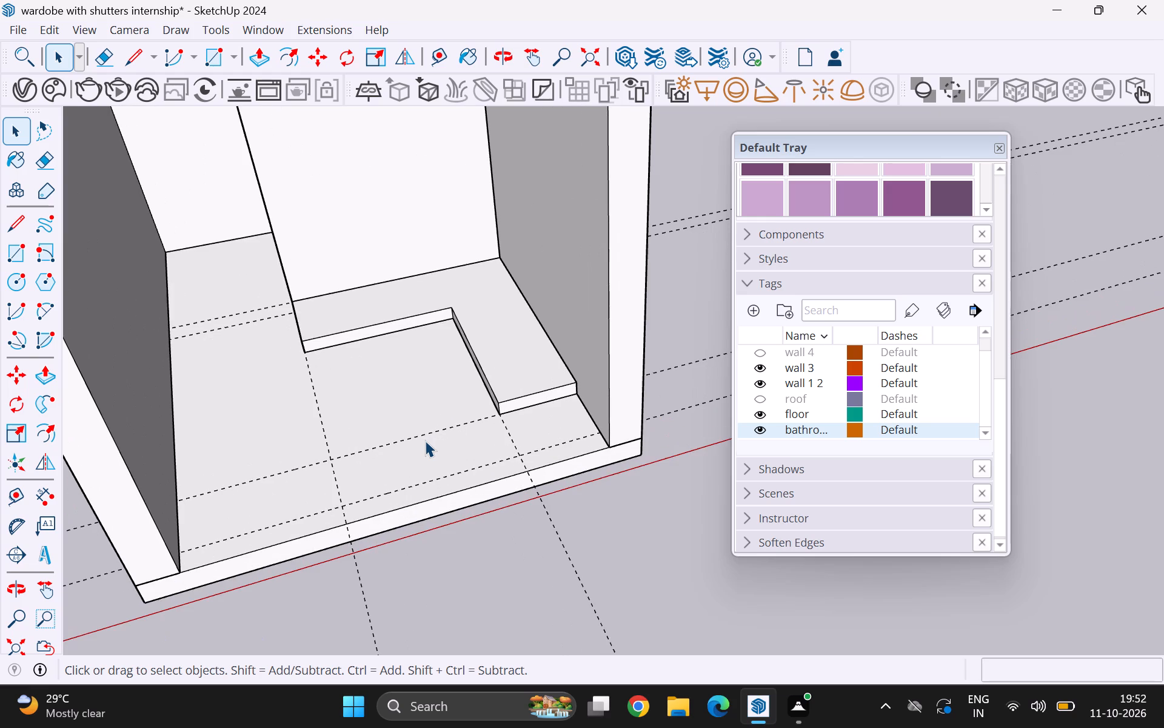
pyautogui.scroll(-2, 451, 434)
pyautogui.moveTo(456, 477); pyautogui.dragTo(438, 376, button='middle')
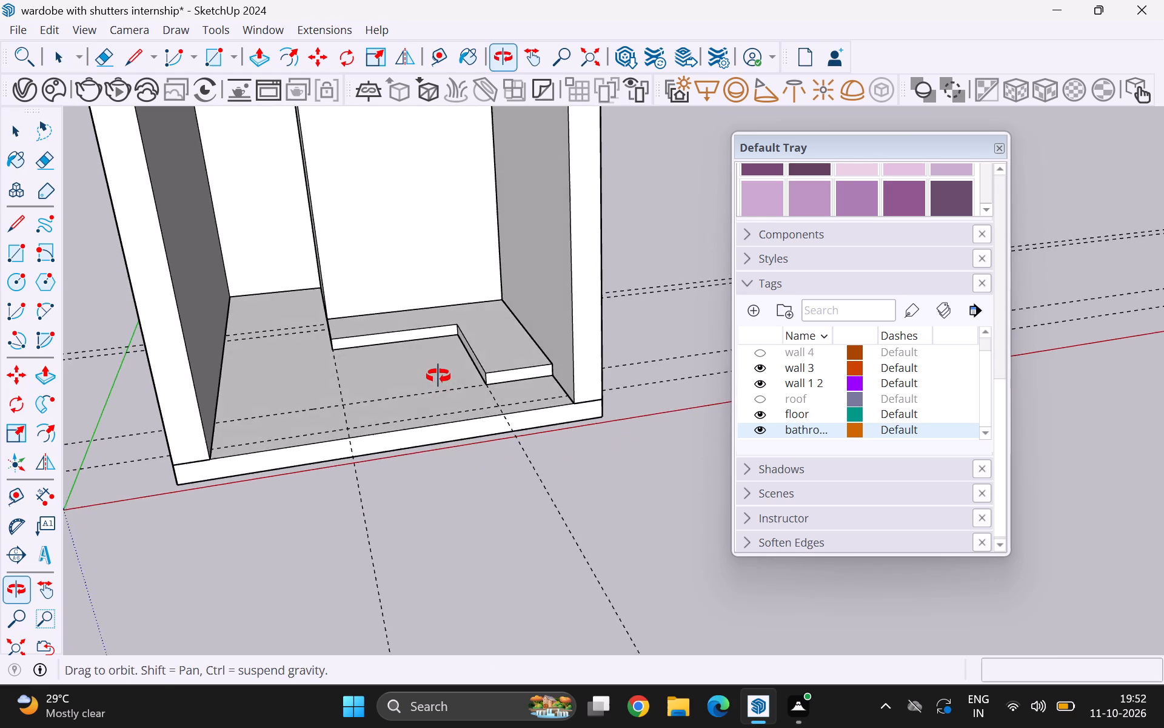
pyautogui.moveTo(438, 376); pyautogui.dragTo(446, 469, button='middle')
pyautogui.scroll(-10, 446, 470)
pyautogui.moveTo(424, 481); pyautogui.dragTo(414, 441, button='middle')
pyautogui.scroll(4, 495, 396)
pyautogui.doubleClick(464, 443)
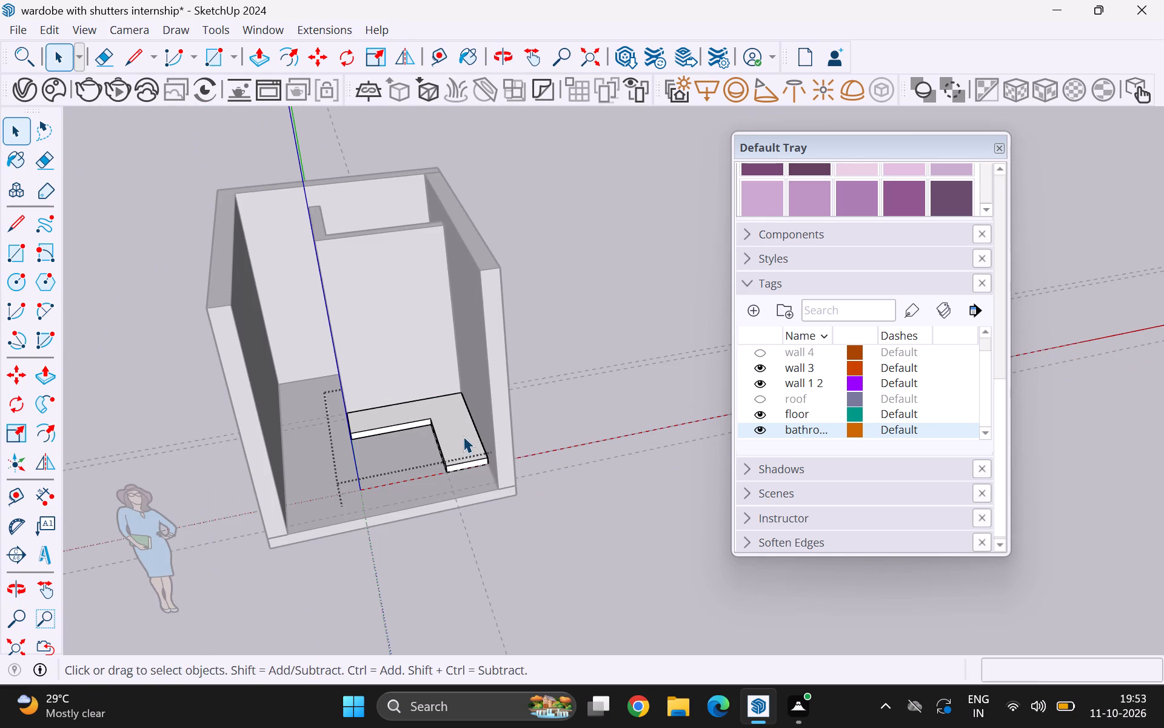
pyautogui.click(463, 436)
pyautogui.hotkey('ctrl', 'c')
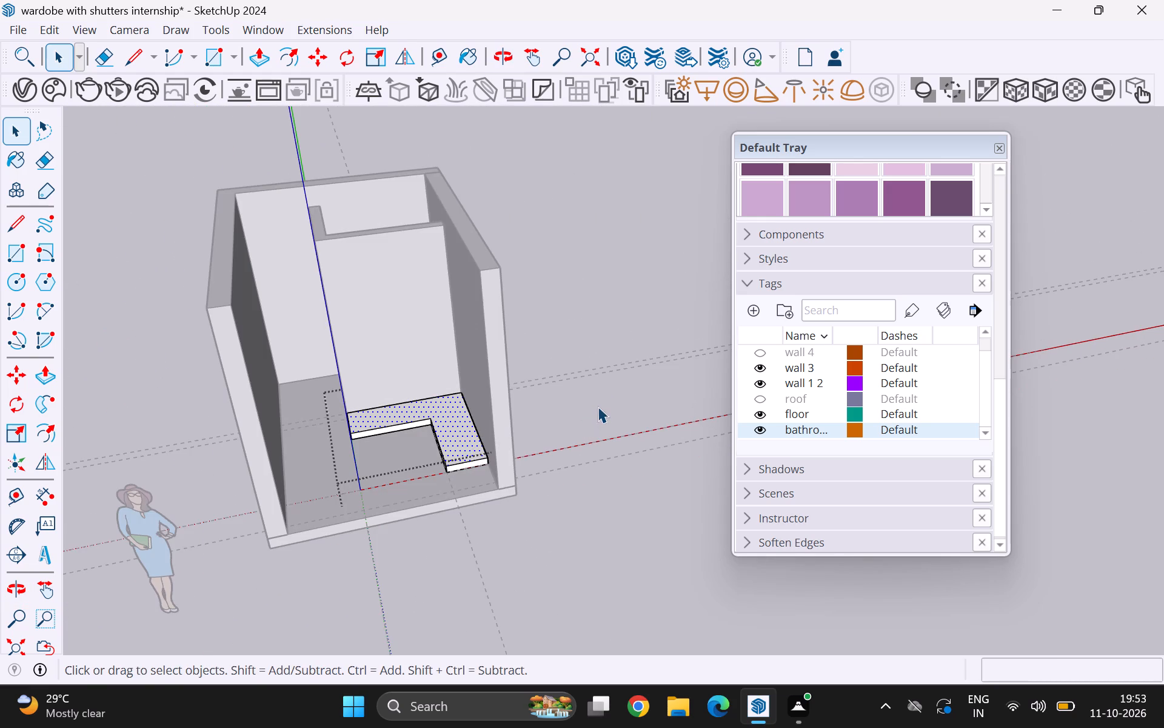
pyautogui.click(598, 406)
pyautogui.click(52, 27)
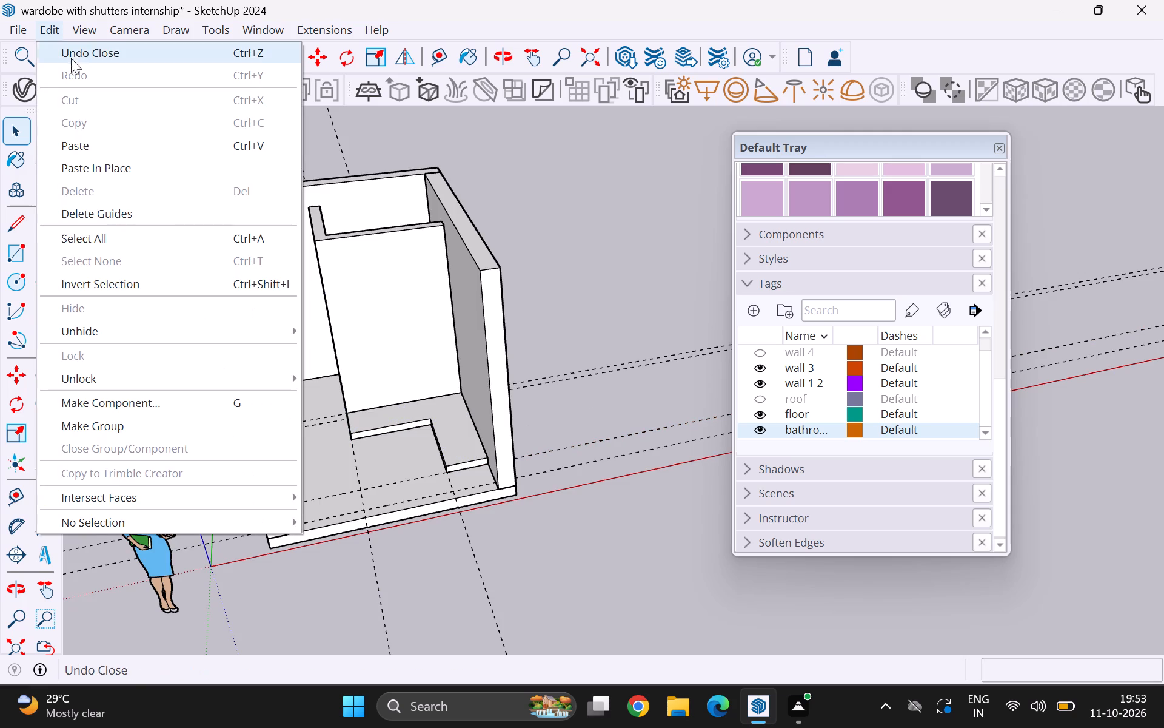
pyautogui.click(109, 170)
# Push/Pull the pasted L-shaped face up 7'8" to form the wardrobe body above the plinth.
pyautogui.moveTo(349, 453); pyautogui.dragTo(353, 439, button='middle')
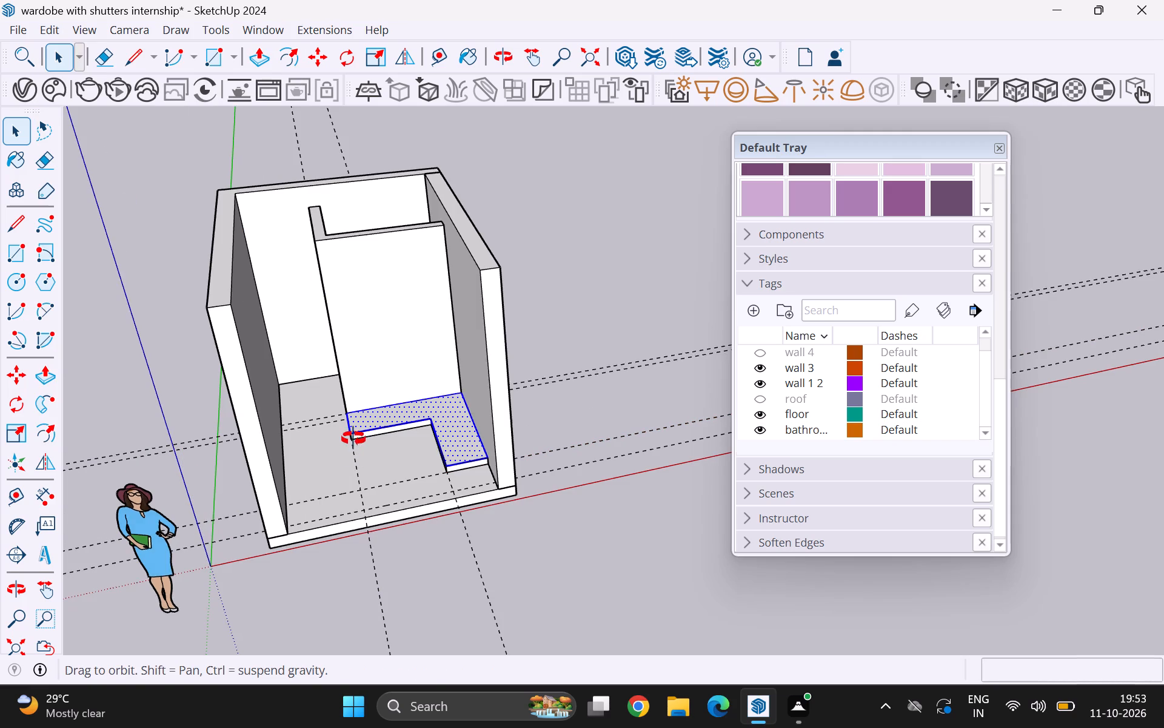
pyautogui.moveTo(353, 439); pyautogui.dragTo(399, 386, button='middle')
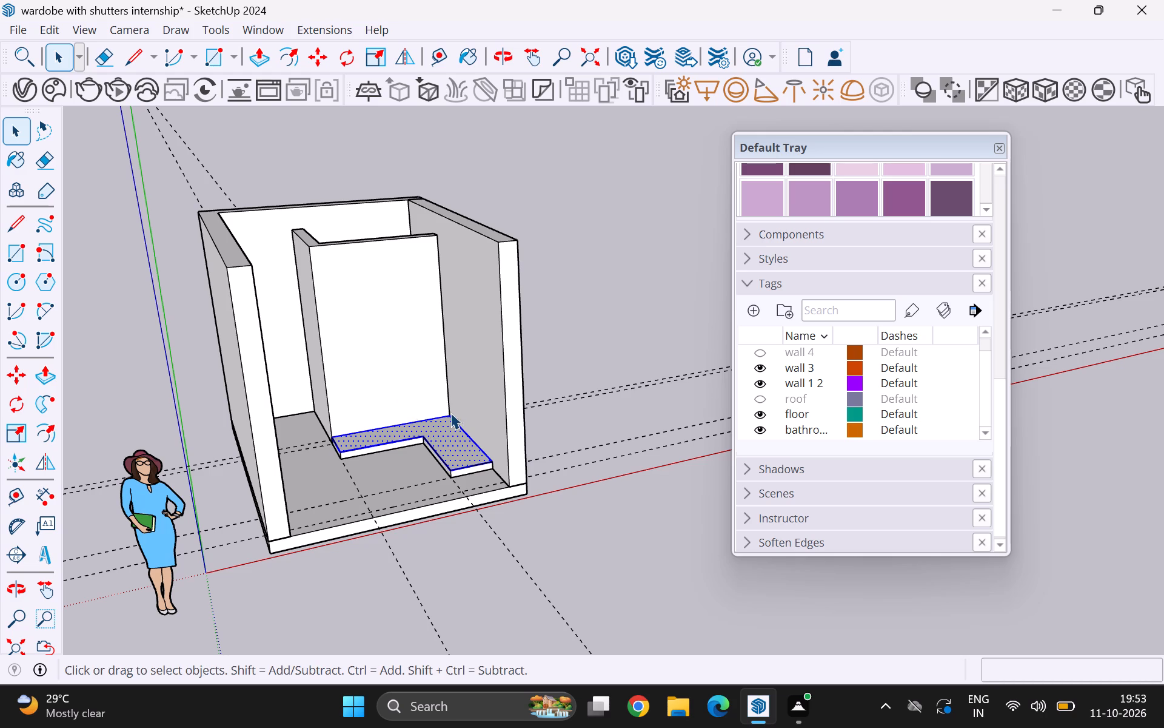
pyautogui.moveTo(449, 393); pyautogui.dragTo(418, 437, button='middle')
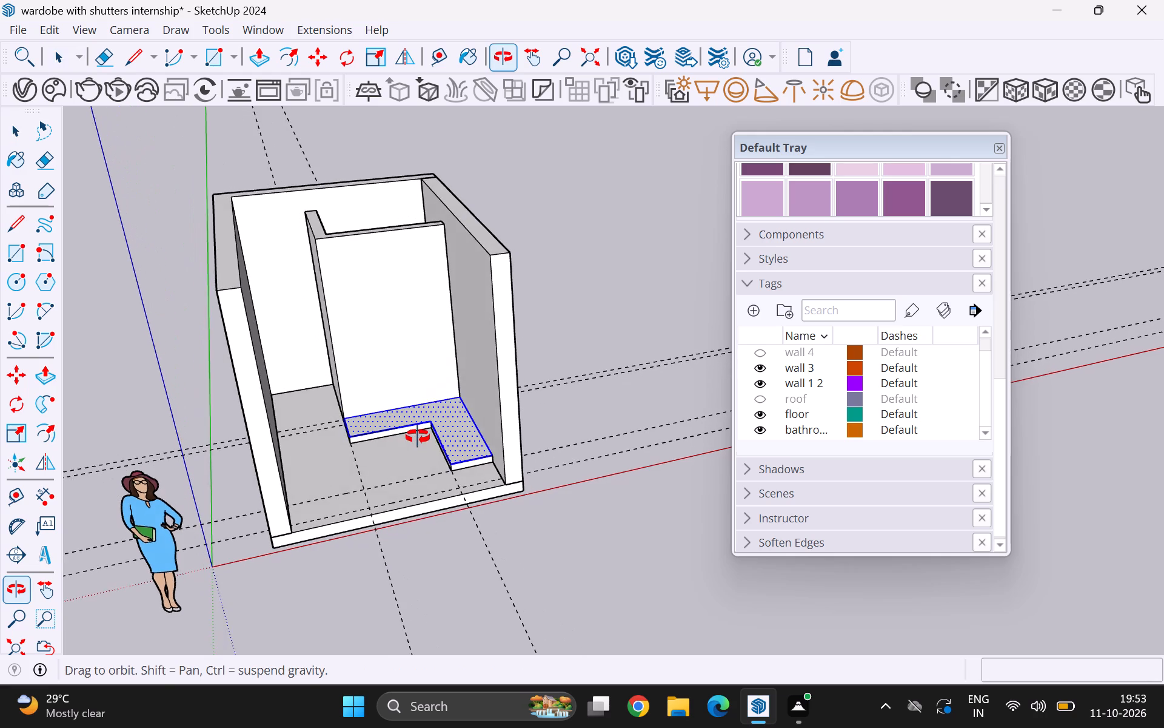
pyautogui.moveTo(418, 437); pyautogui.dragTo(400, 489, button='middle')
pyautogui.scroll(3, 463, 446)
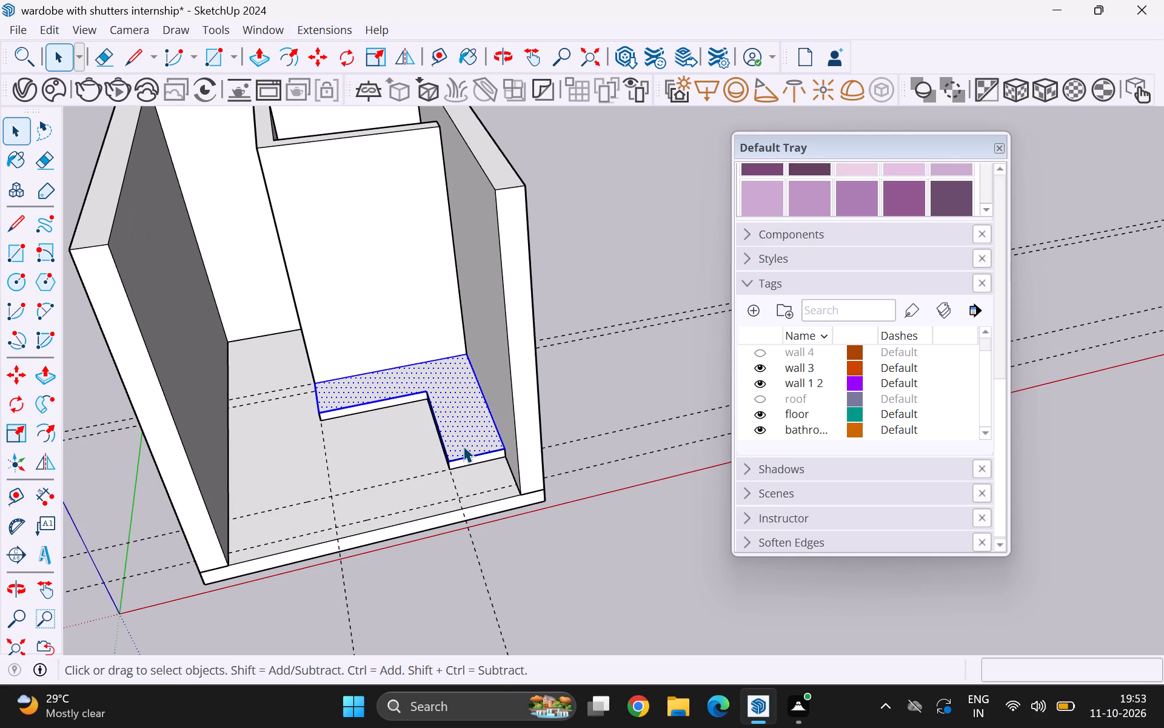
pyautogui.press('p')
pyautogui.click(467, 442)
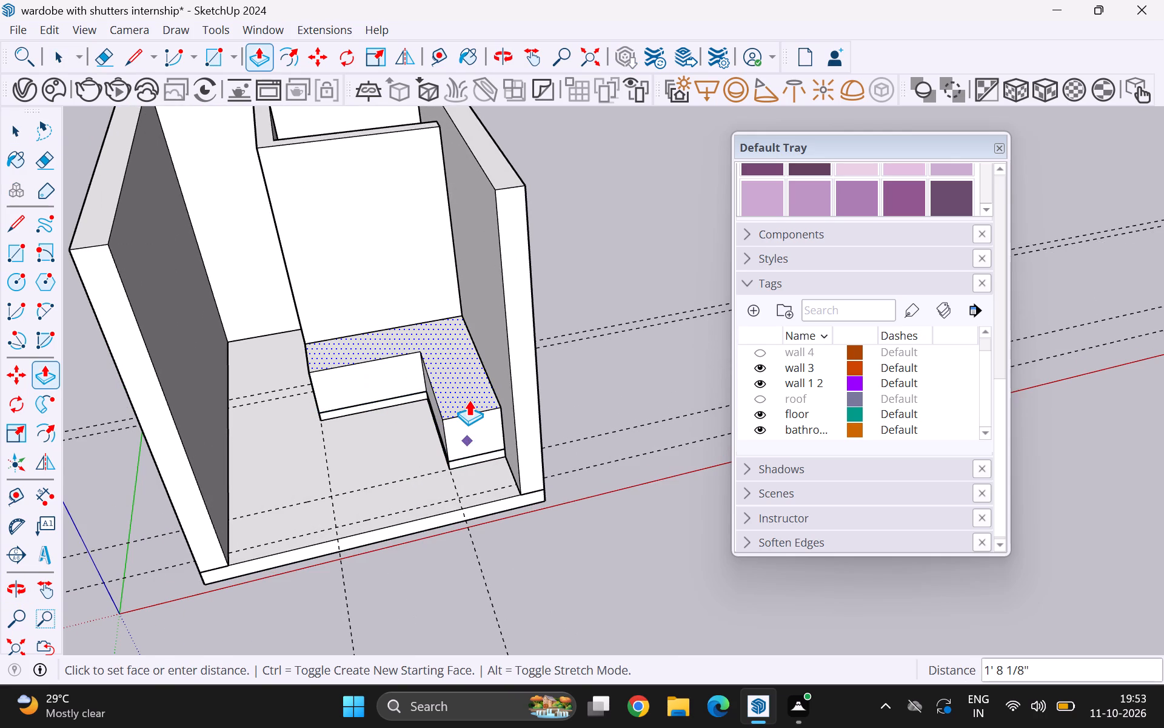
pyautogui.press('7')
pyautogui.press("'")
pyautogui.press('8')
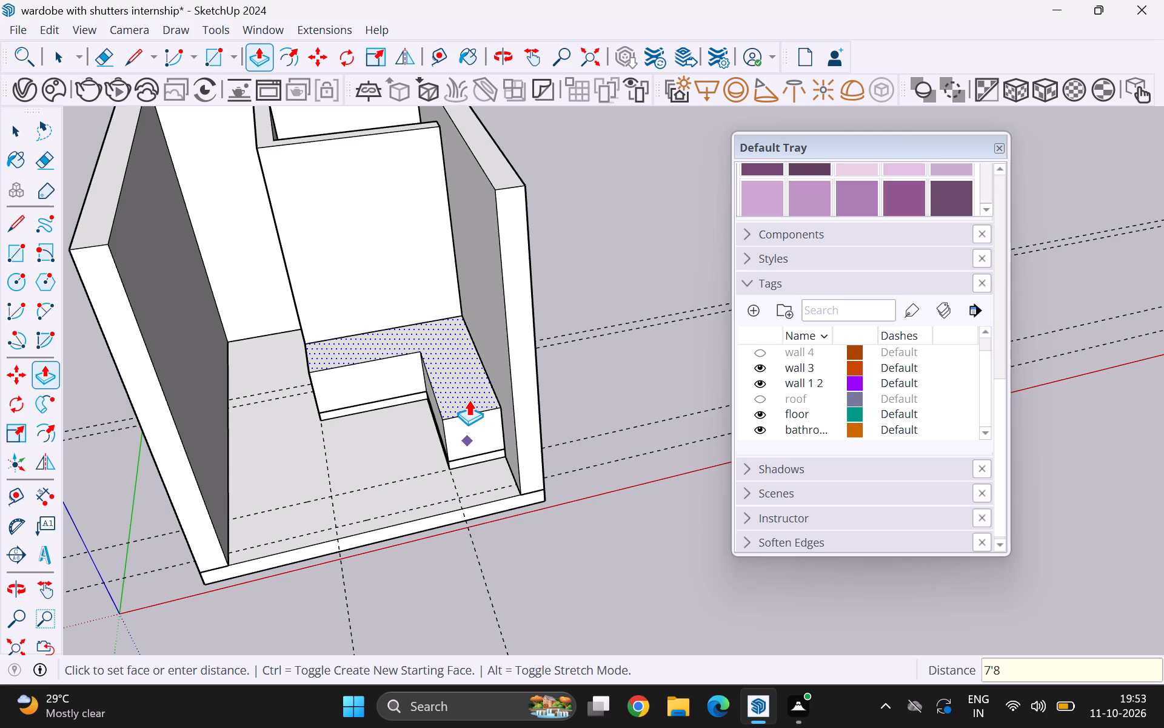
pyautogui.press('Return')
pyautogui.press('space')
# Select all the connected geometry of the tall wardrobe body and make it a group.
pyautogui.scroll(-2, 466, 397)
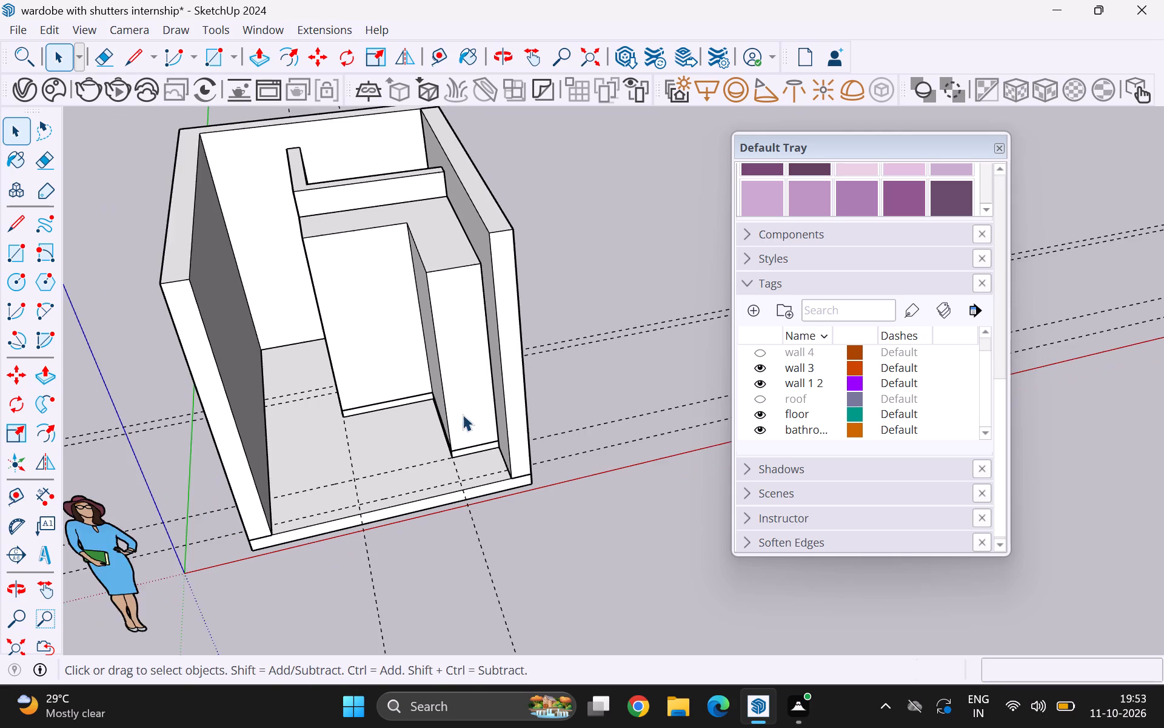
pyautogui.scroll(-1, 463, 430)
pyautogui.moveTo(436, 462); pyautogui.dragTo(493, 366, button='middle')
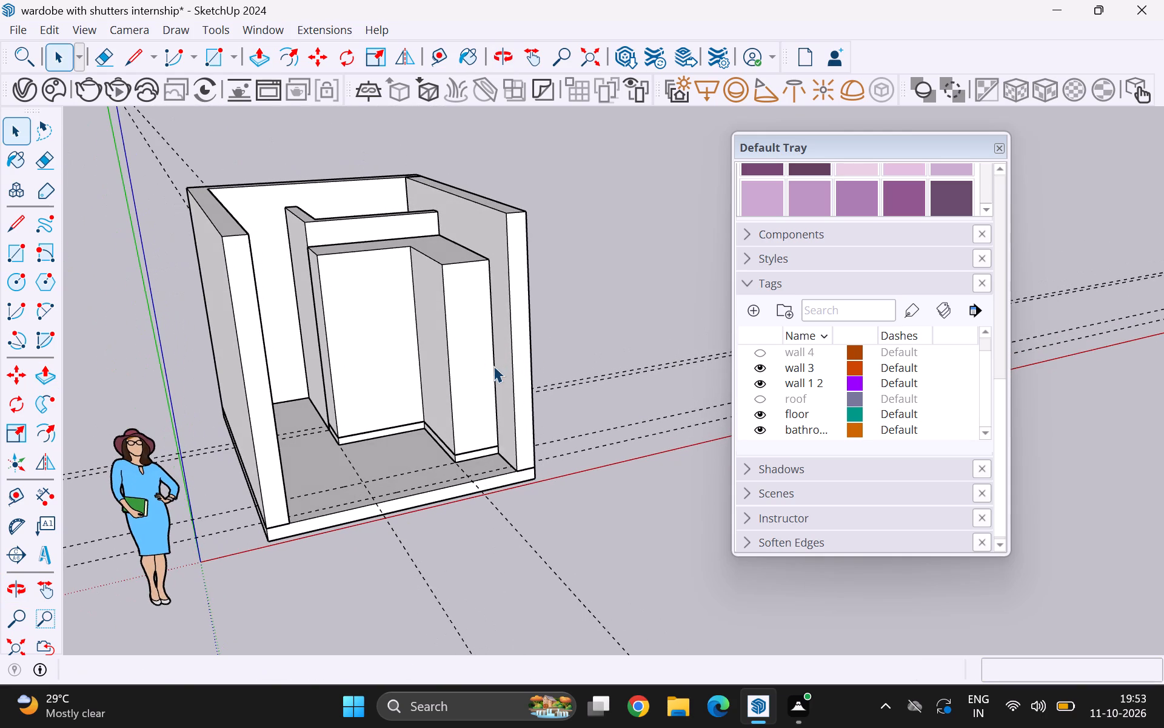
pyautogui.click(469, 329)
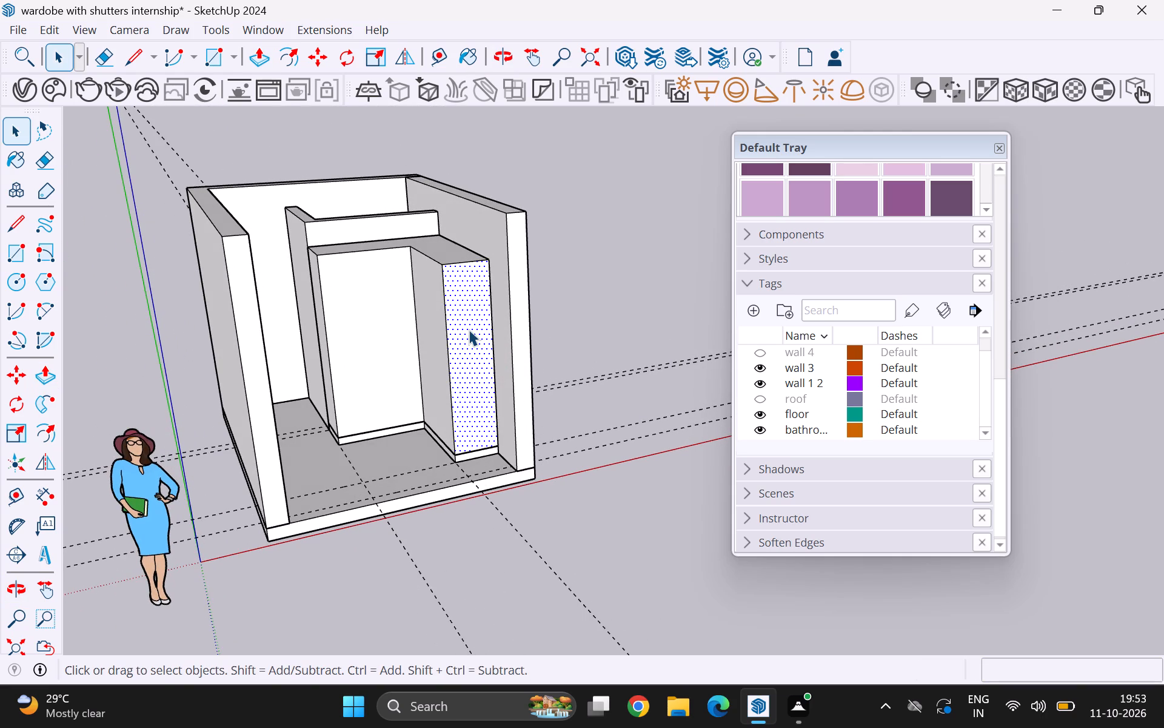
pyautogui.tripleClick(469, 329)
pyautogui.tripleClick(469, 329)
pyautogui.doubleClick(469, 329)
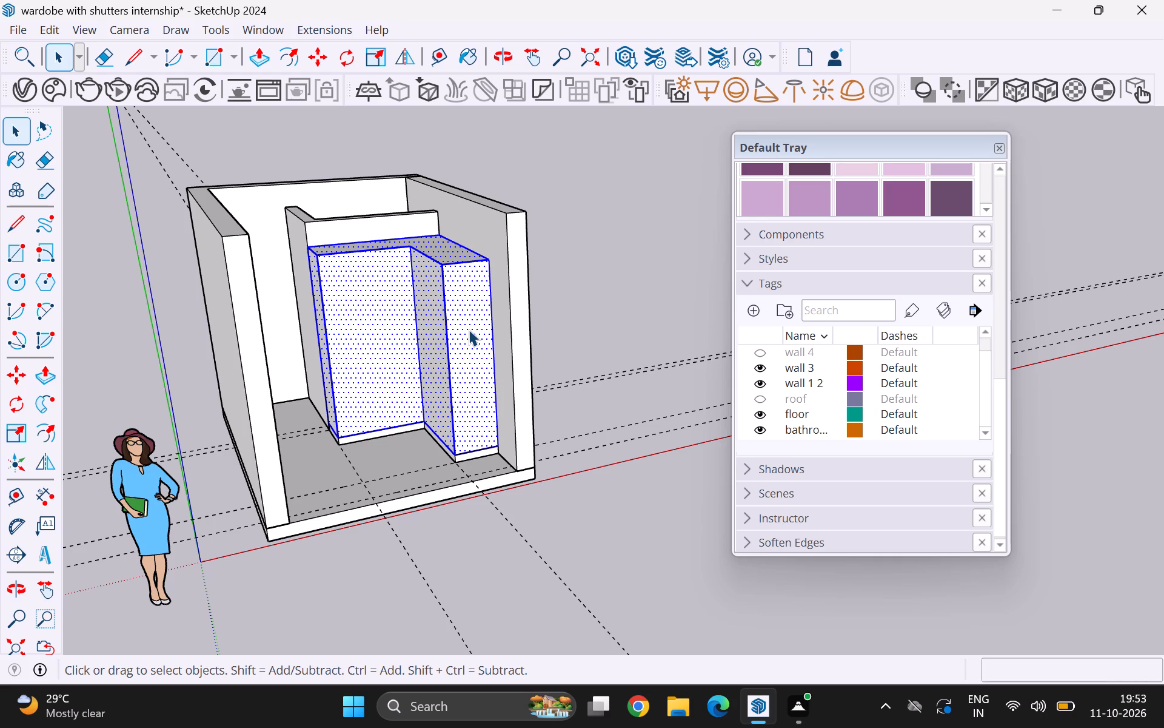
pyautogui.rightClick(469, 329)
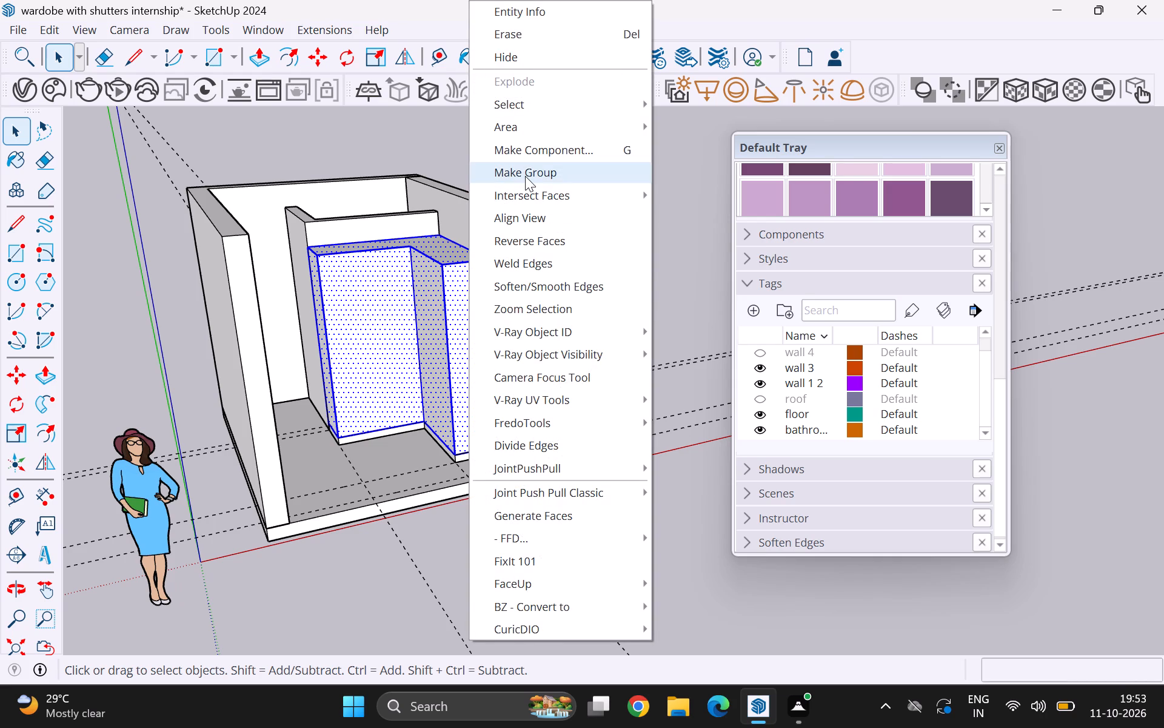
pyautogui.click(525, 176)
pyautogui.click(583, 232)
# Copy the tall wardrobe body's L-shaped top face from inside its group and paste it in place outside the group.
pyautogui.moveTo(432, 273); pyautogui.dragTo(429, 294, button='middle')
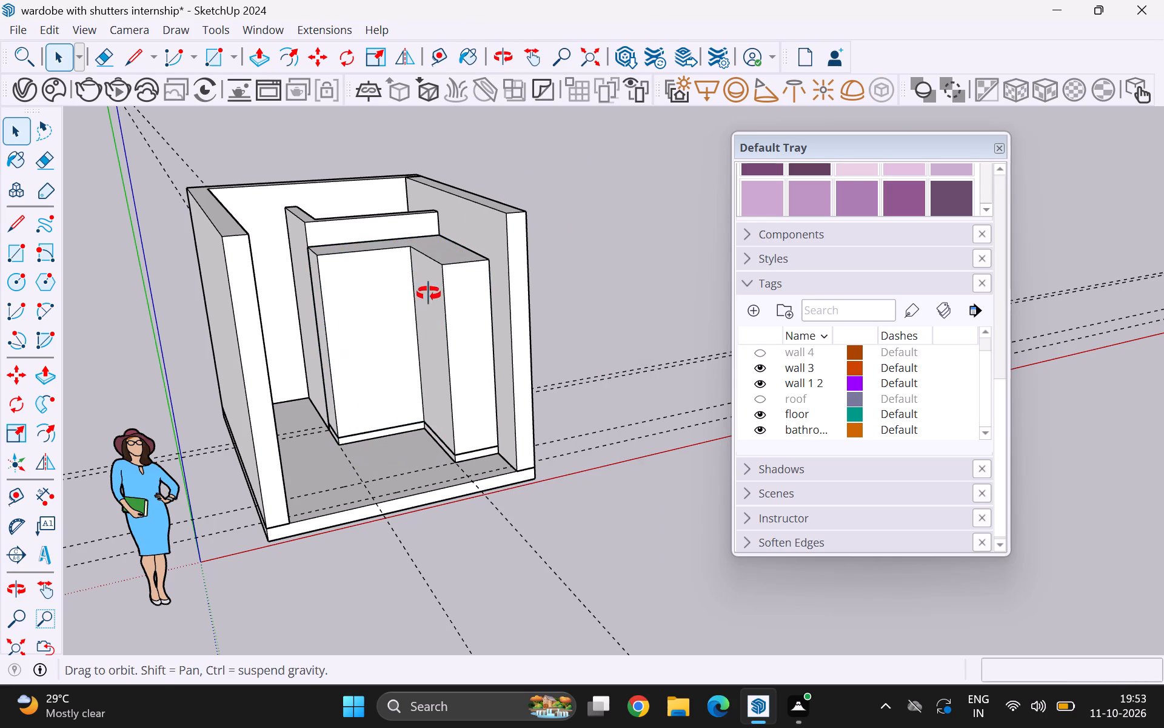
pyautogui.moveTo(429, 294); pyautogui.dragTo(398, 452, button='middle')
pyautogui.doubleClick(447, 279)
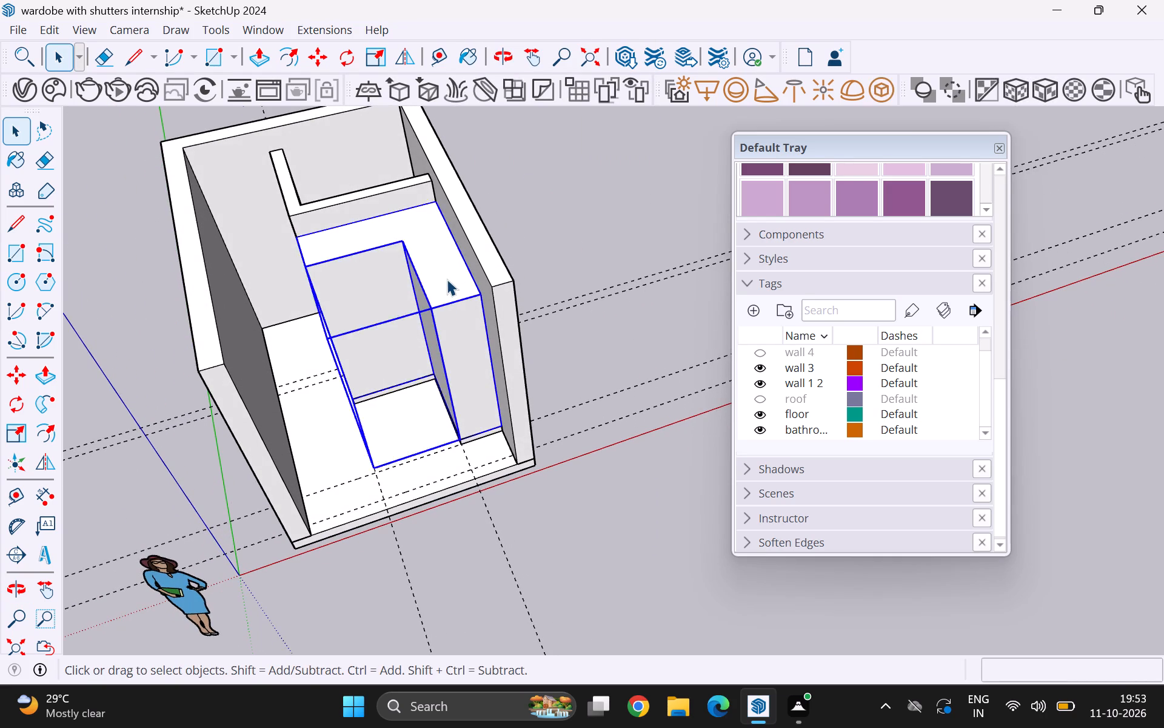
pyautogui.click(442, 268)
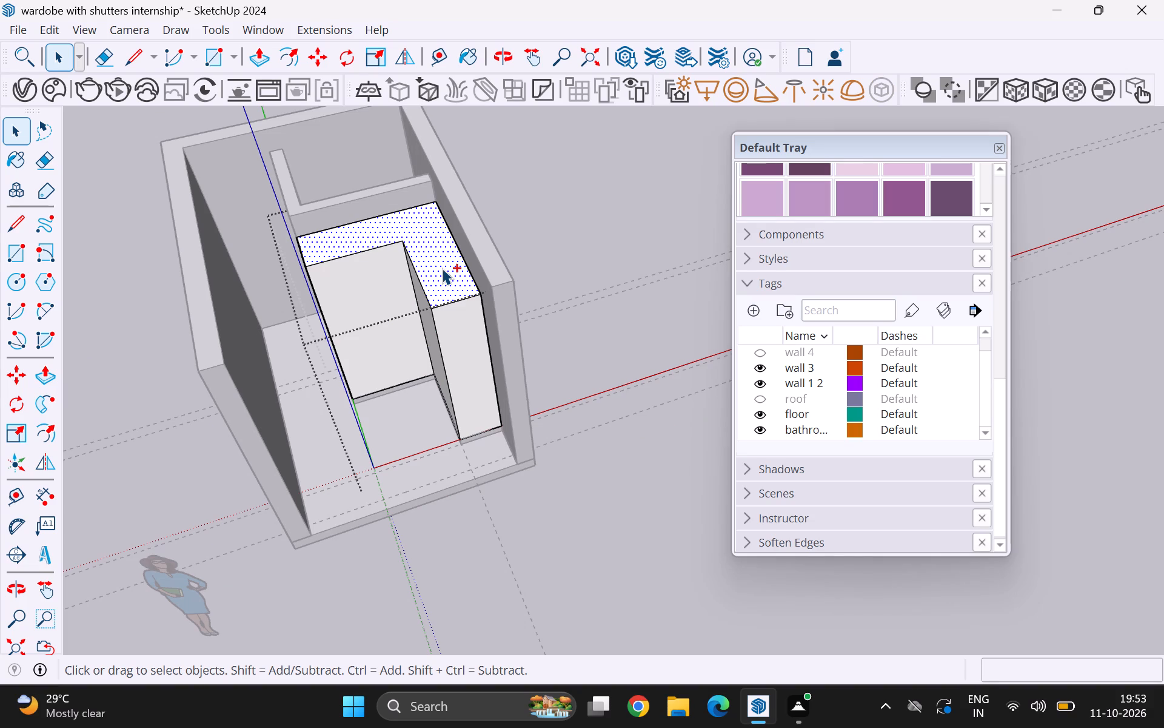
pyautogui.hotkey('ctrl', 'c')
pyautogui.click(563, 211)
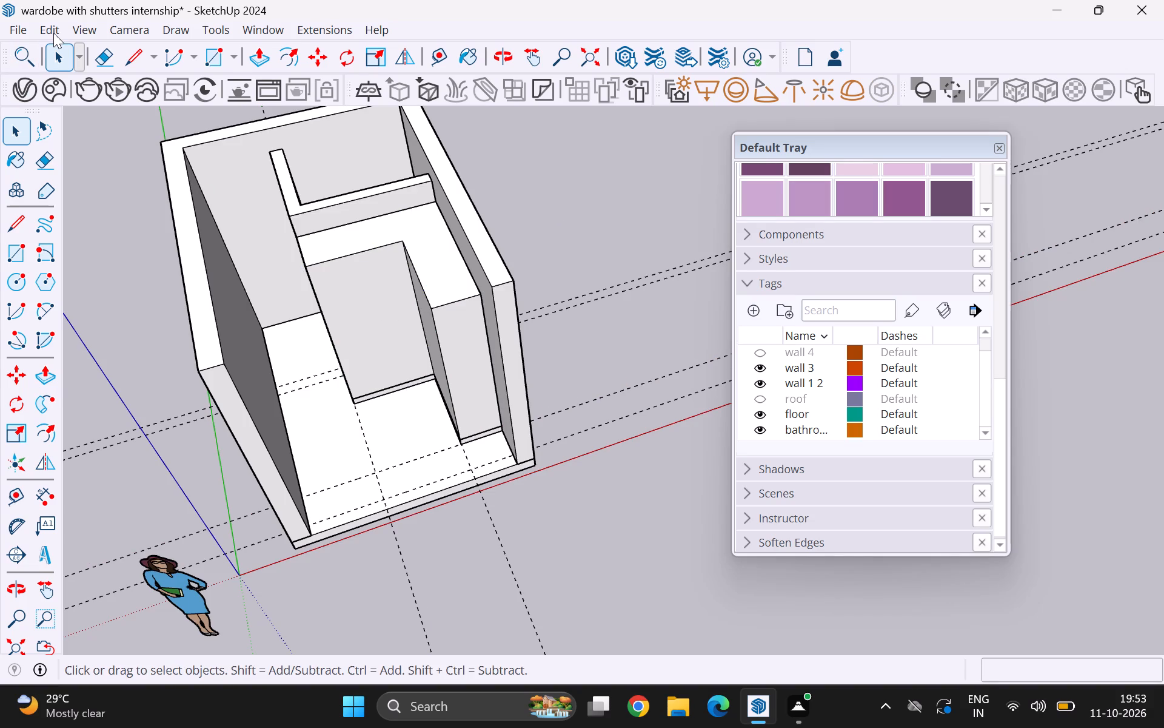
pyautogui.click(53, 33)
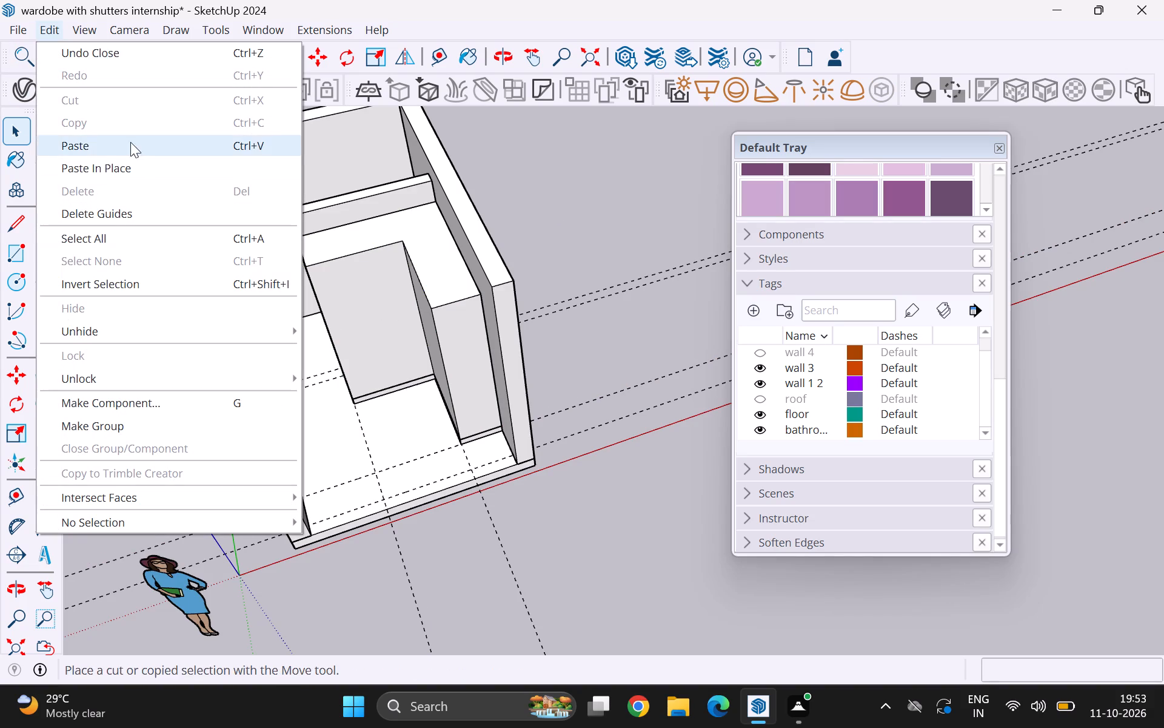
pyautogui.click(133, 165)
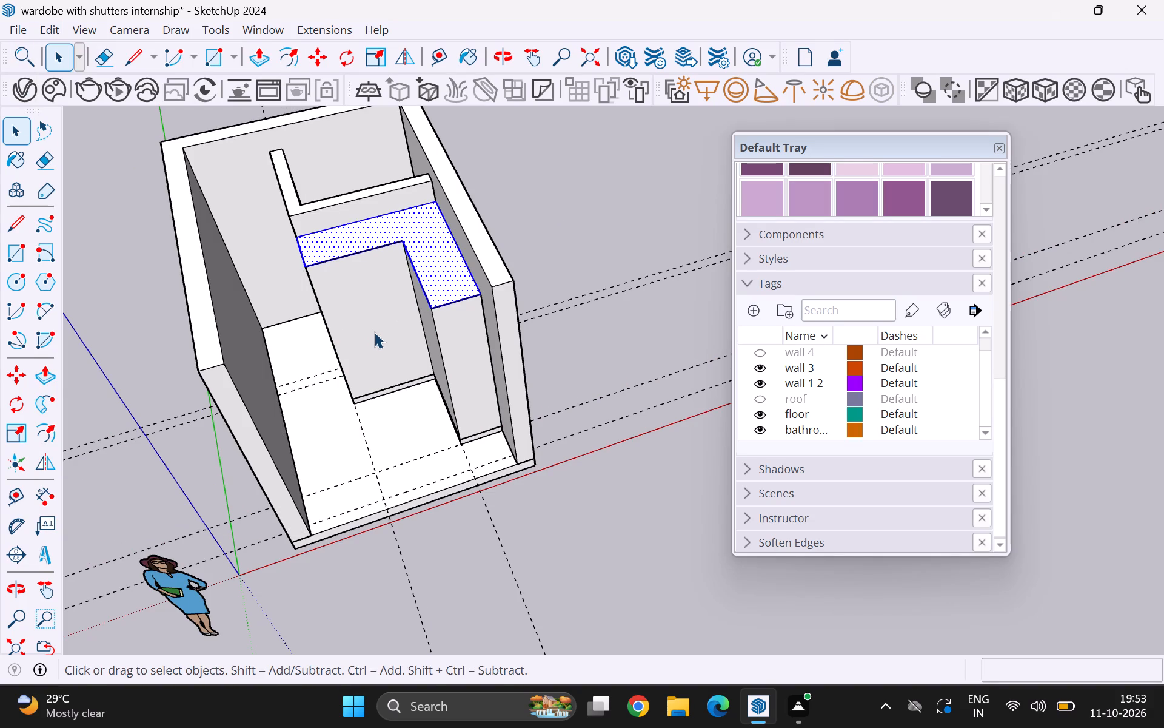
# Push/Pull the pasted L-shaped face up 1' to form the upper volume above the wardrobe body.
pyautogui.press('p')
pyautogui.click(444, 285)
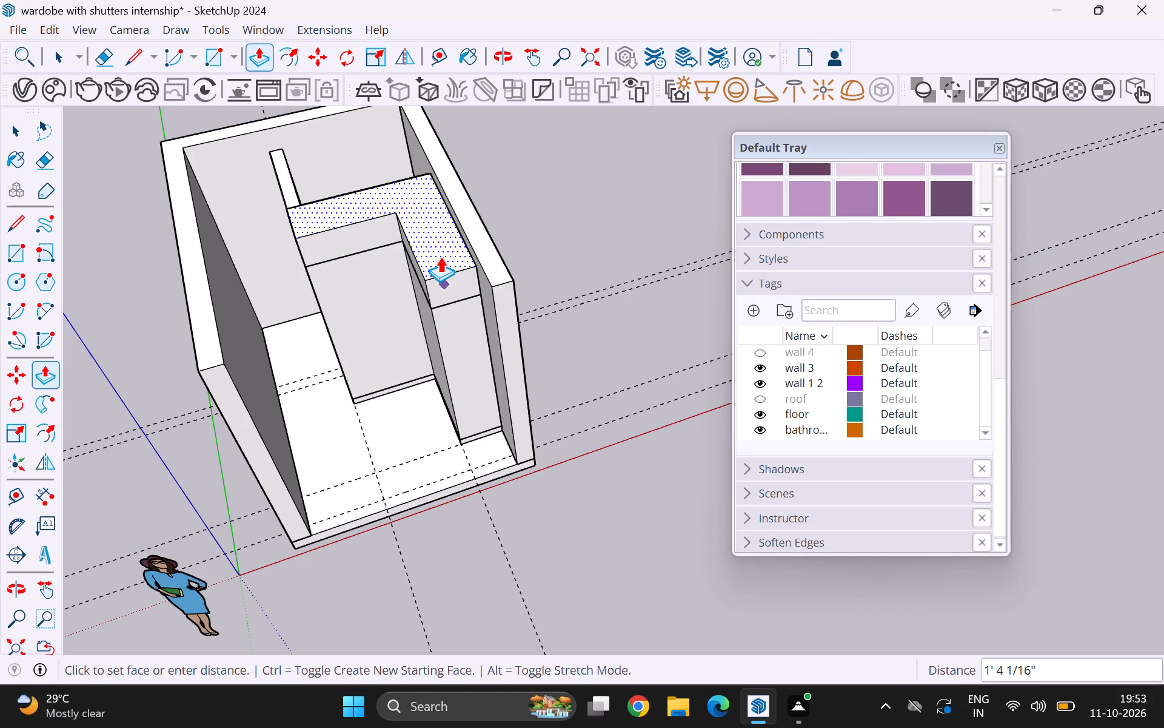
pyautogui.press('1')
pyautogui.press("'")
pyautogui.press('Return')
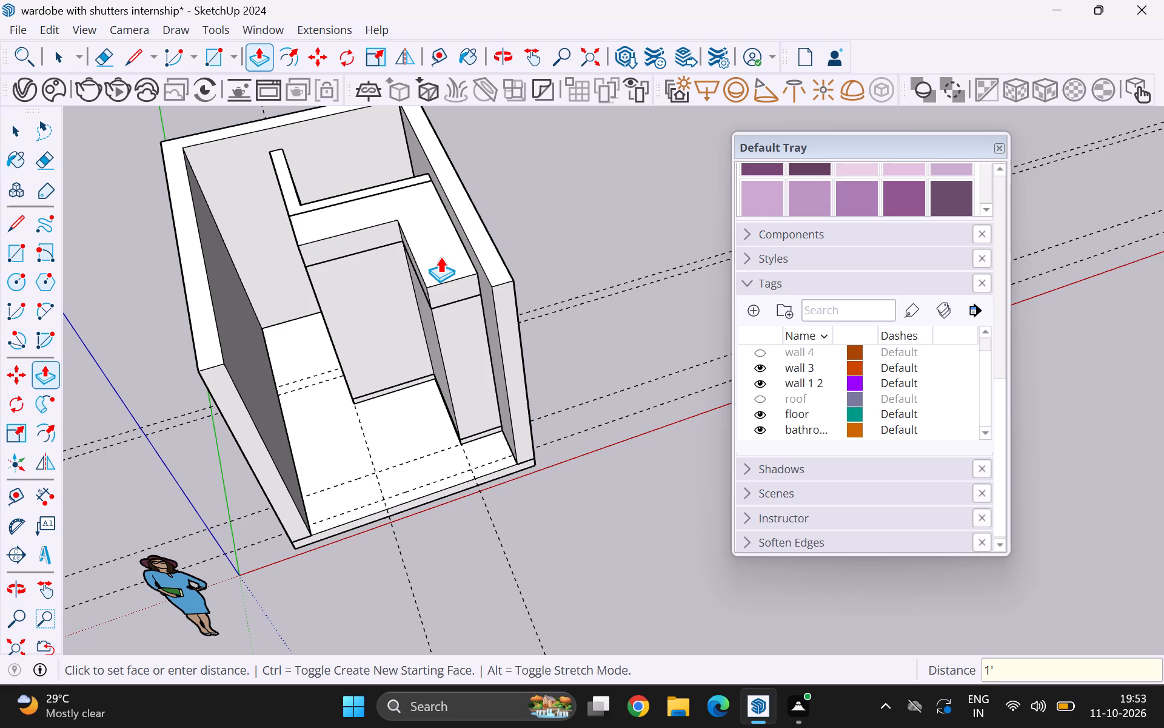
pyautogui.press('space')
# Select all the connected geometry of the 1' upper L-shaped volume and make it a group.
pyautogui.scroll(-4, 418, 295)
pyautogui.moveTo(421, 341); pyautogui.dragTo(440, 239, button='middle')
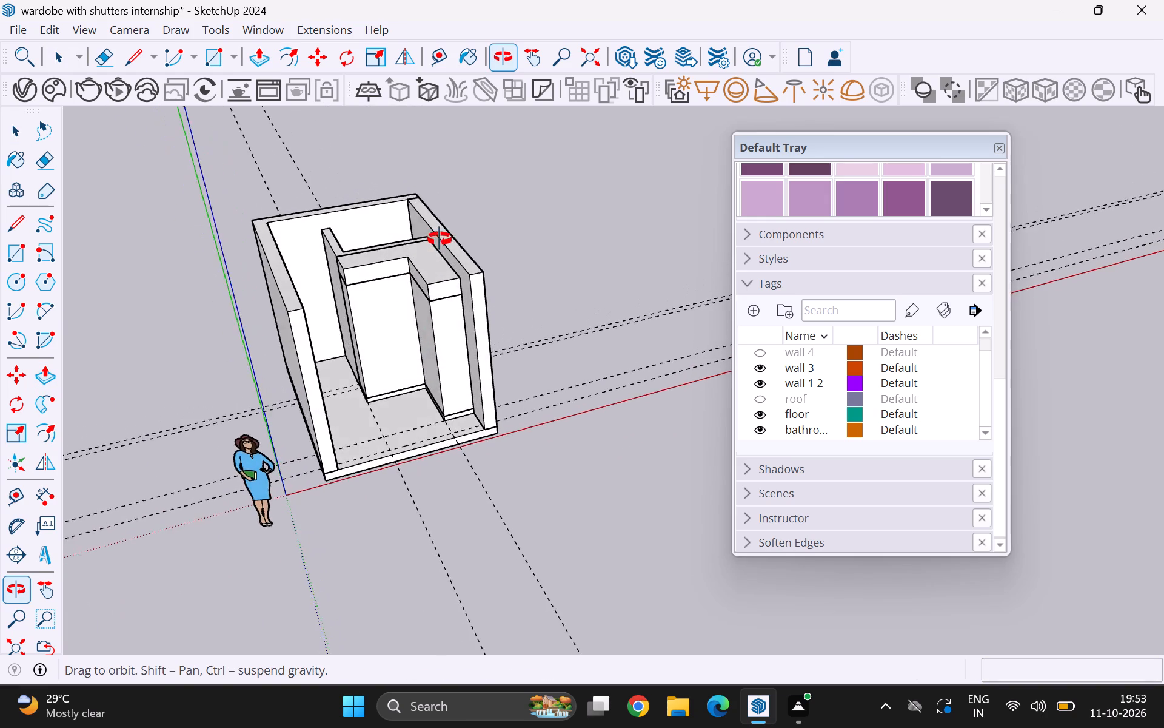
pyautogui.moveTo(440, 239); pyautogui.dragTo(518, 195, button='middle')
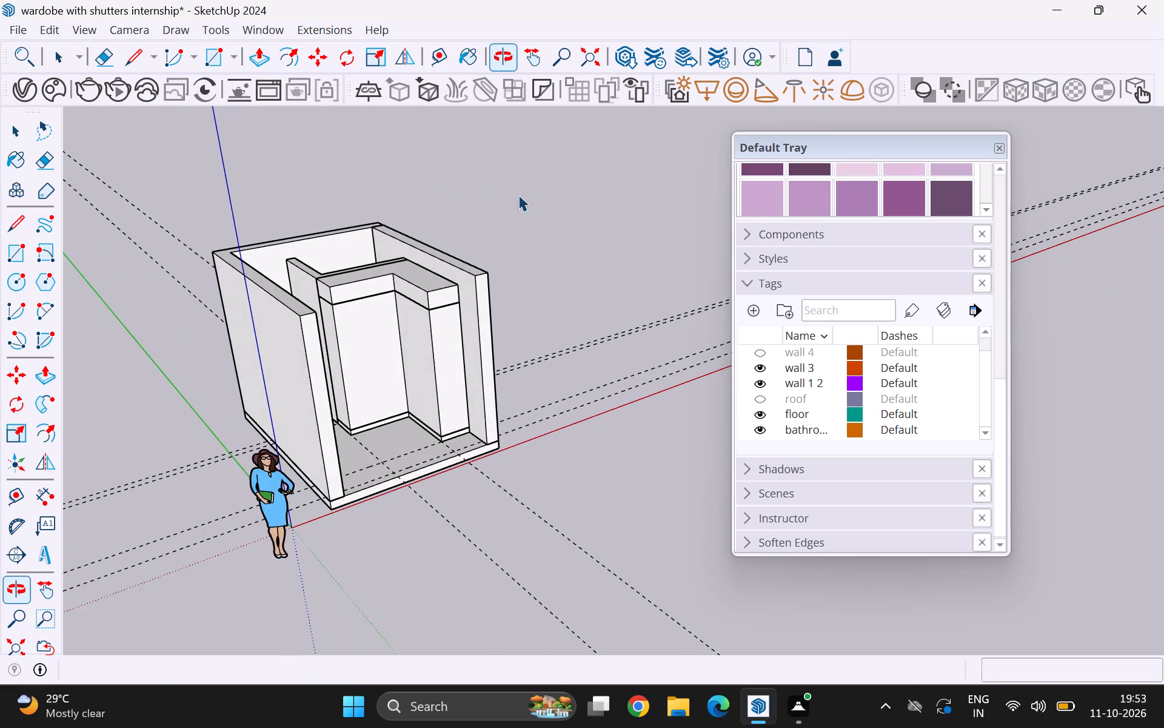
pyautogui.scroll(3, 452, 345)
pyautogui.moveTo(454, 368); pyautogui.dragTo(555, 332, button='middle')
pyautogui.scroll(16, 257, 237)
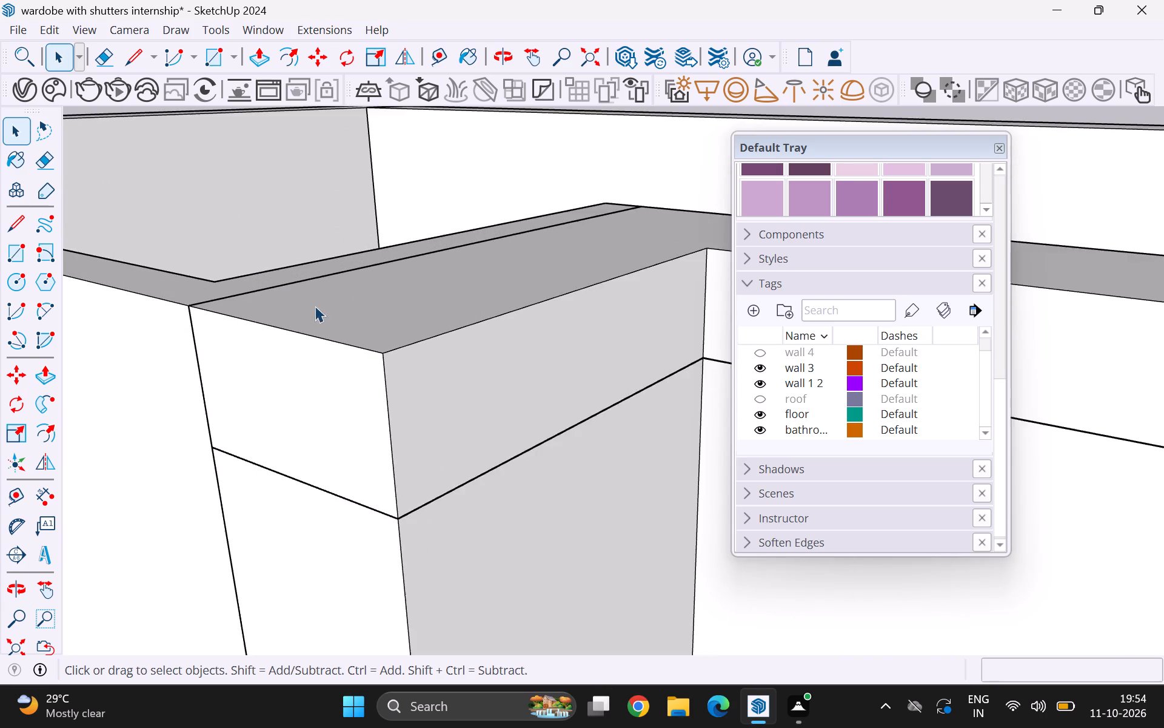
pyautogui.scroll(-16, 312, 318)
pyautogui.tripleClick(527, 339)
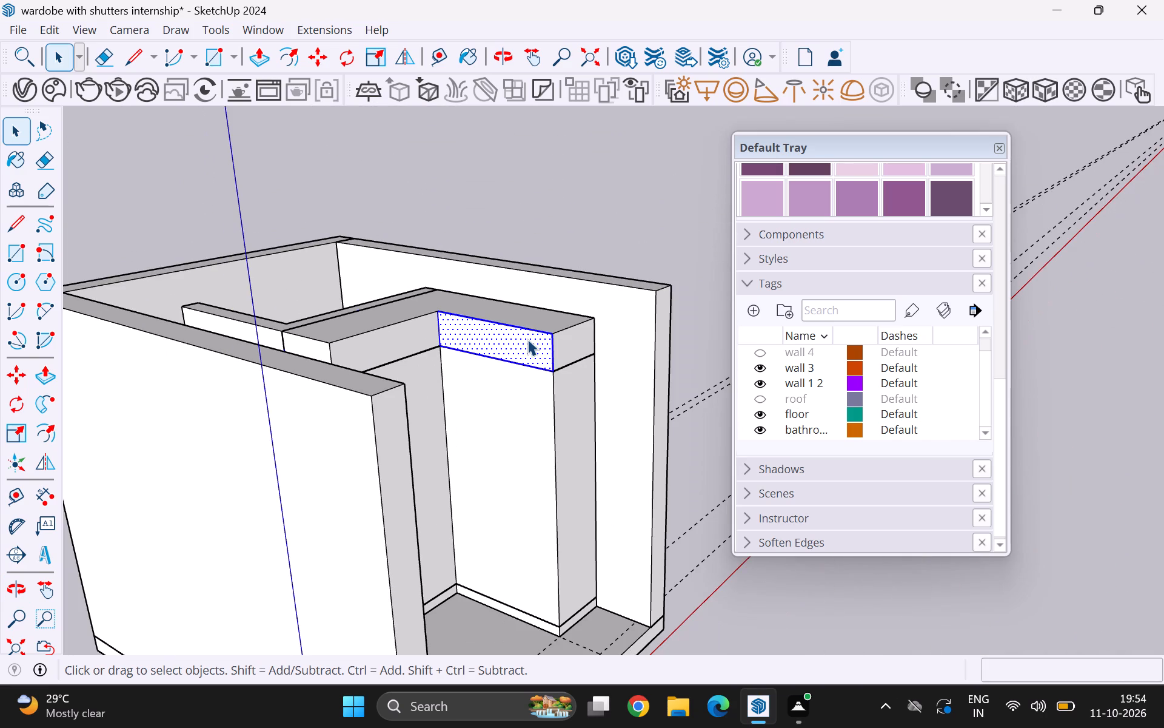
pyautogui.tripleClick(527, 339)
pyautogui.click(527, 339)
pyautogui.rightClick(527, 339)
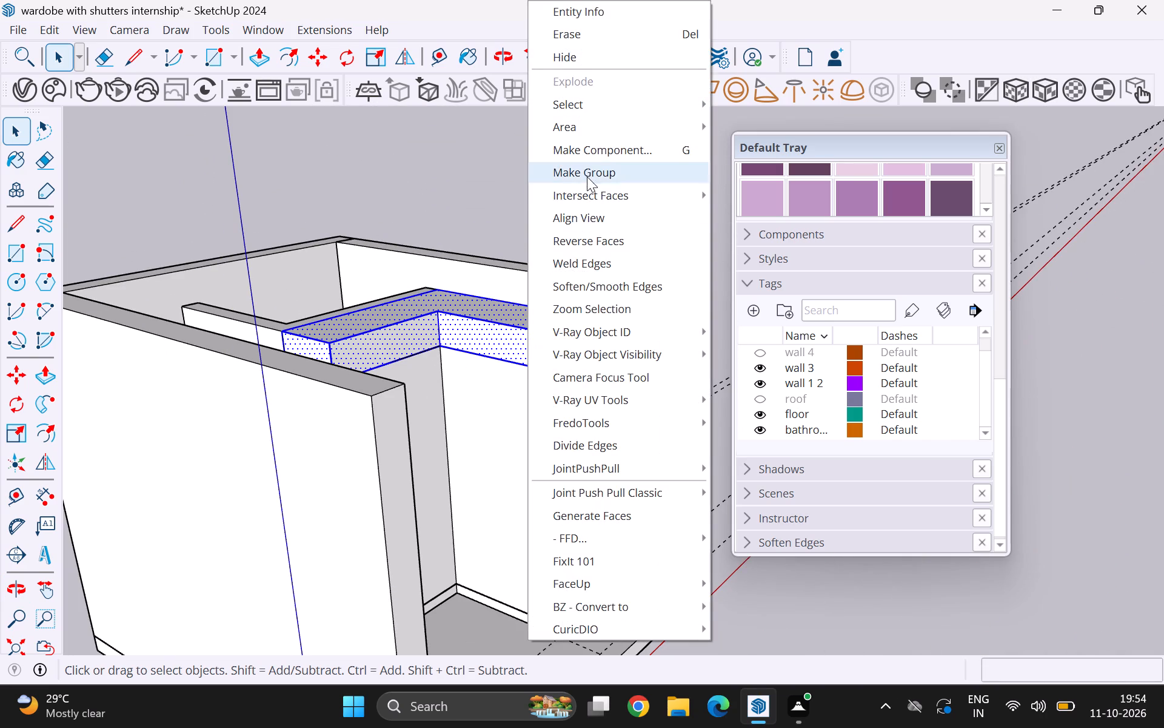
pyautogui.click(587, 176)
pyautogui.click(559, 213)
# Examine the stacked plinth, body and upper volumes inside the room from several angles.
pyautogui.scroll(-4, 356, 260)
pyautogui.moveTo(434, 331); pyautogui.dragTo(394, 339, button='middle')
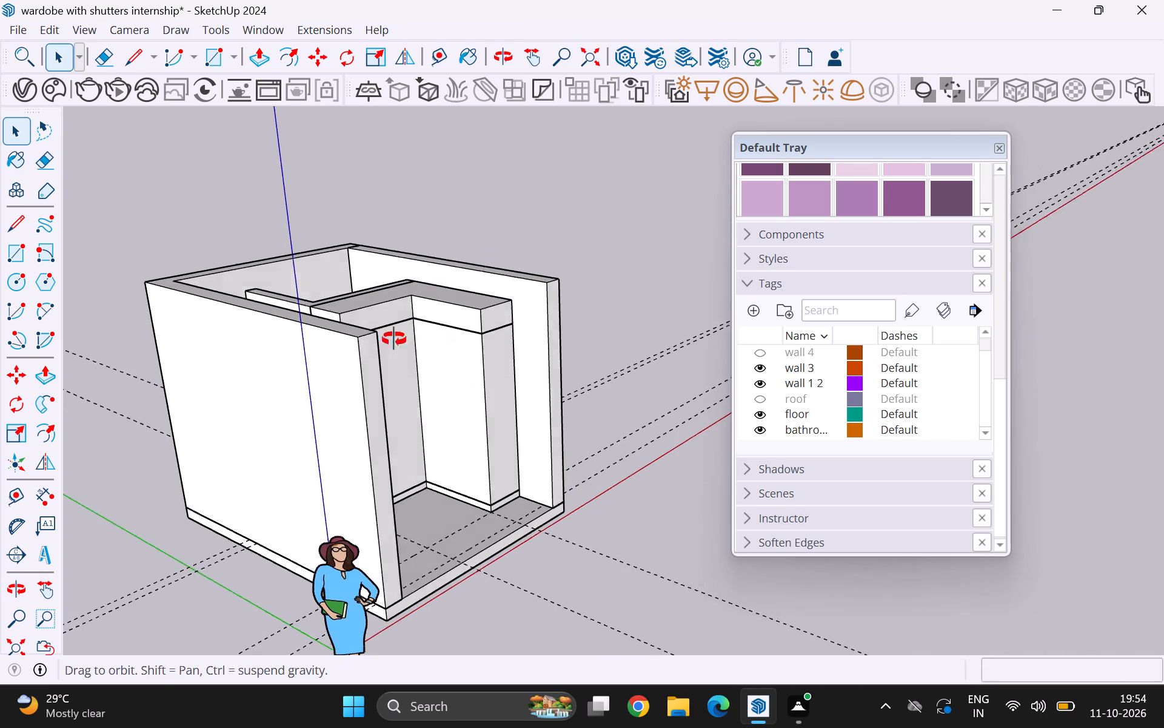
pyautogui.moveTo(394, 339); pyautogui.dragTo(224, 397, button='middle')
pyautogui.moveTo(377, 385); pyautogui.dragTo(563, 375, button='middle')
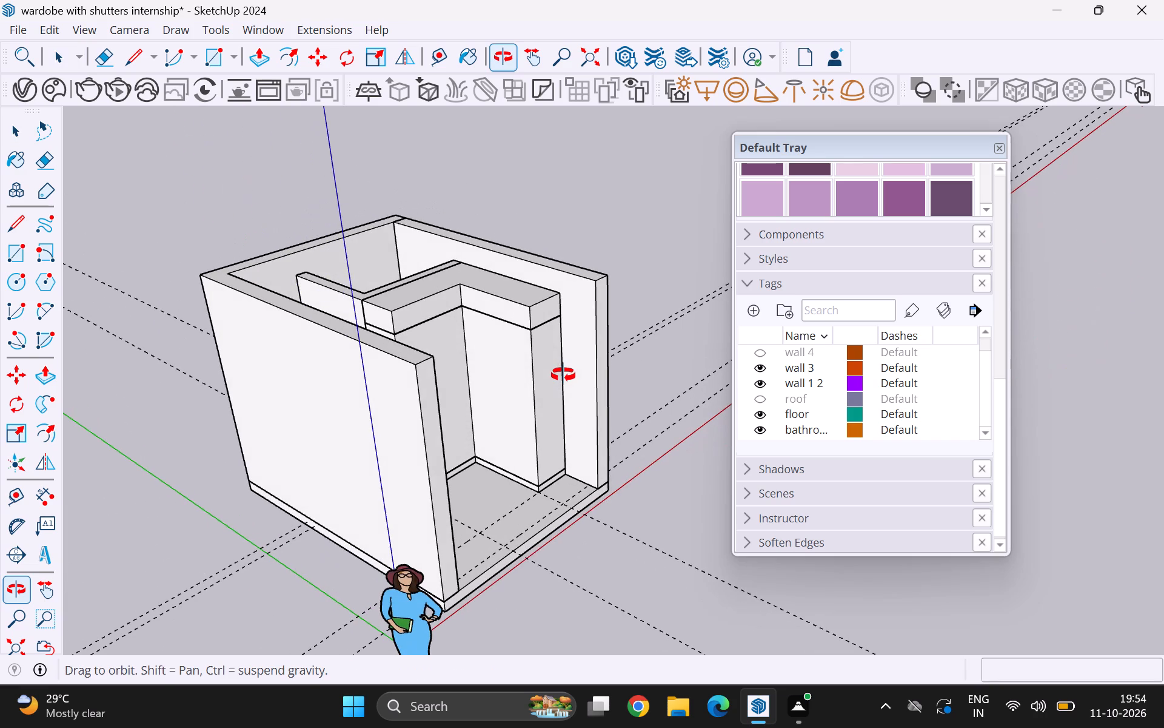
pyautogui.moveTo(563, 375); pyautogui.dragTo(507, 377, button='middle')
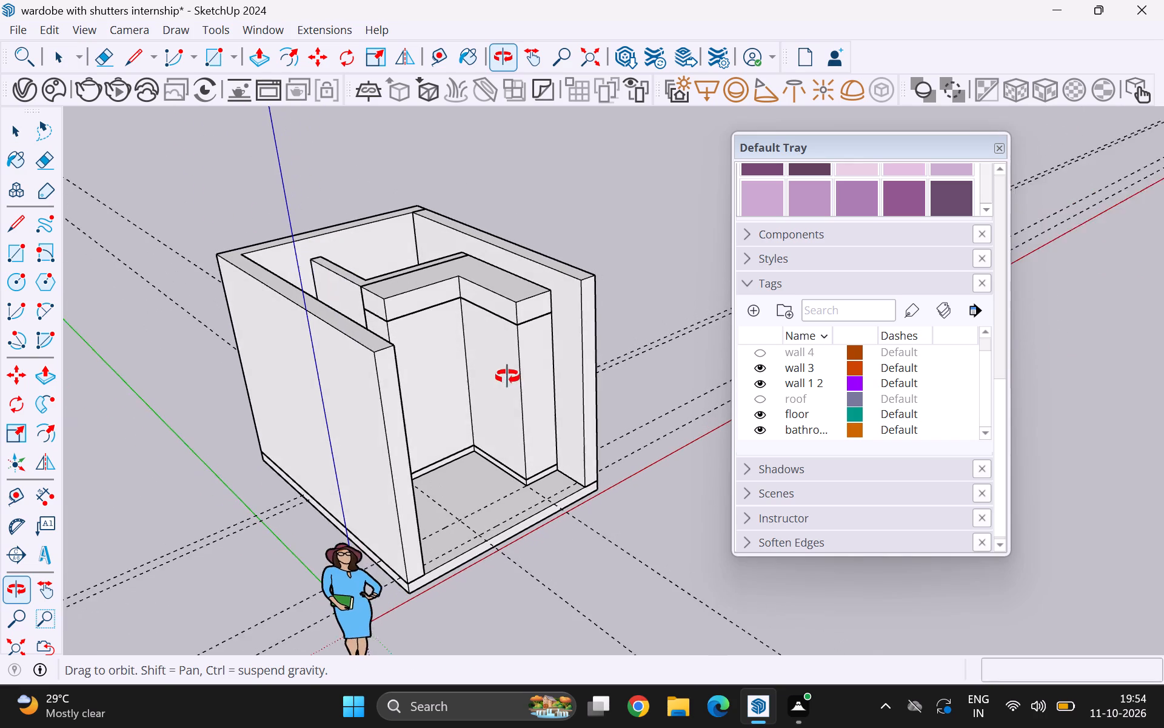
pyautogui.moveTo(507, 377); pyautogui.dragTo(503, 377, button='middle')
pyautogui.moveTo(513, 419); pyautogui.dragTo(447, 389, button='middle')
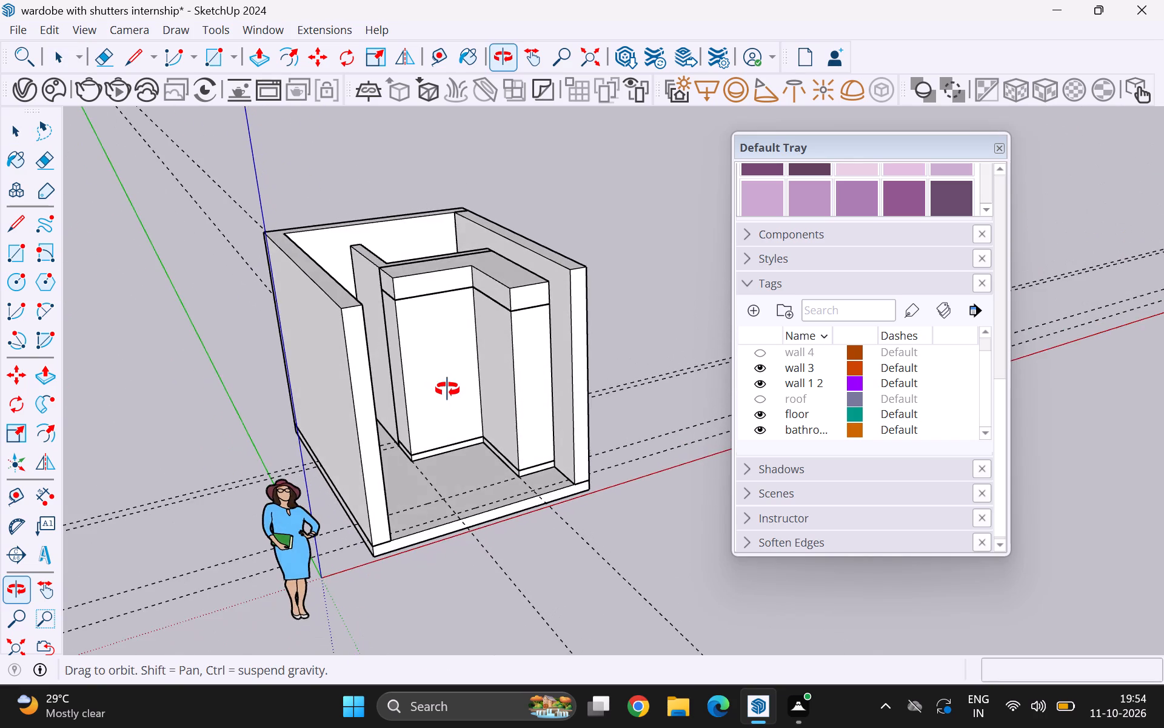
pyautogui.moveTo(447, 389); pyautogui.dragTo(393, 339, button='middle')
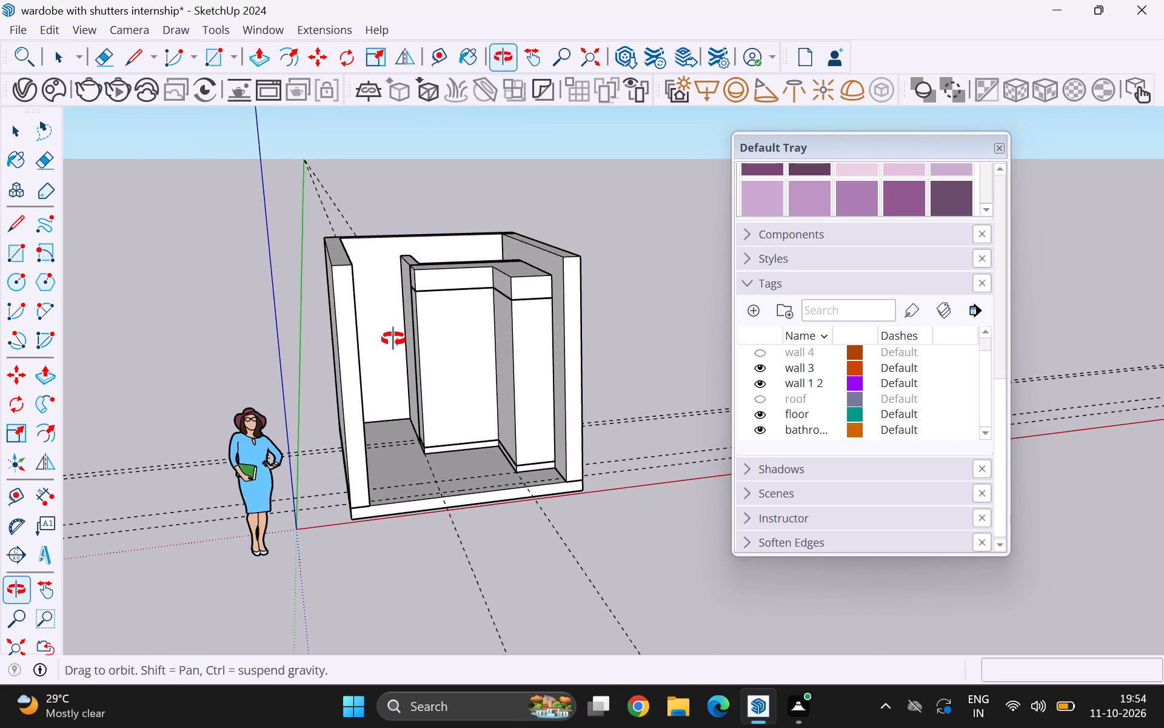
pyautogui.moveTo(393, 339); pyautogui.dragTo(393, 339, button='middle')
pyautogui.moveTo(393, 339); pyautogui.dragTo(619, 358, button='middle')
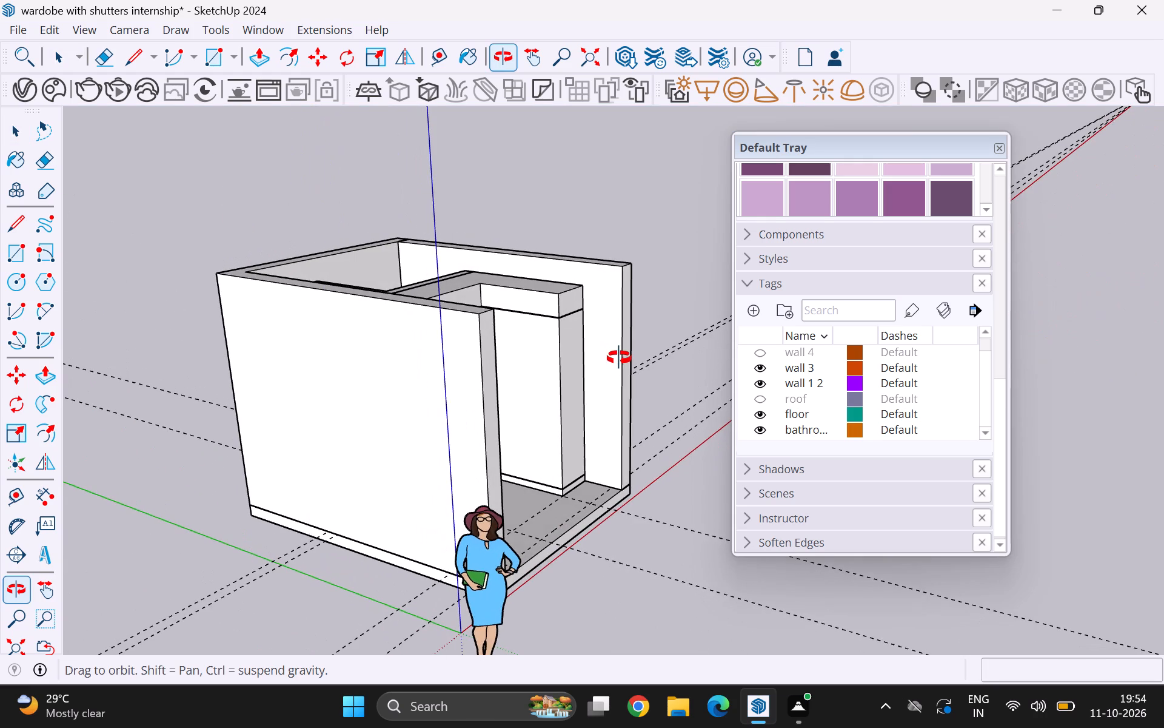
pyautogui.moveTo(619, 358); pyautogui.dragTo(321, 525, button='middle')
# Measure the floor distances from the plinth's recessed front edge to the two guides toward the room's open side.
pyautogui.scroll(3, 425, 500)
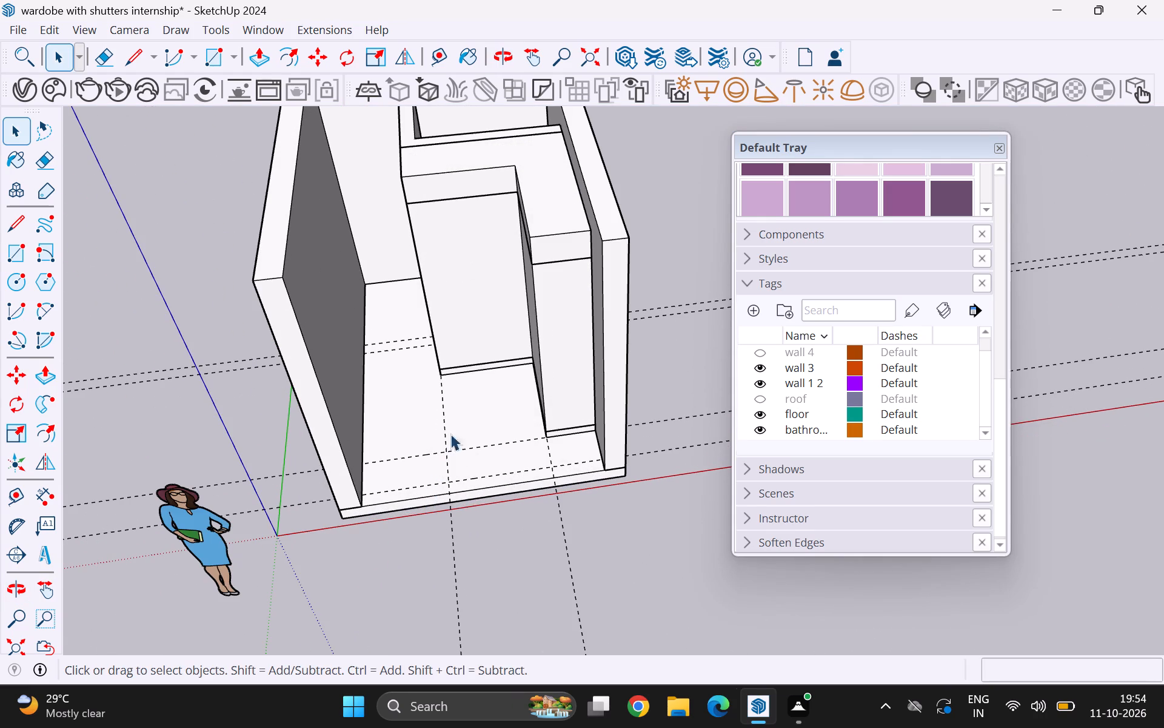
pyautogui.scroll(7, 458, 389)
pyautogui.press('t')
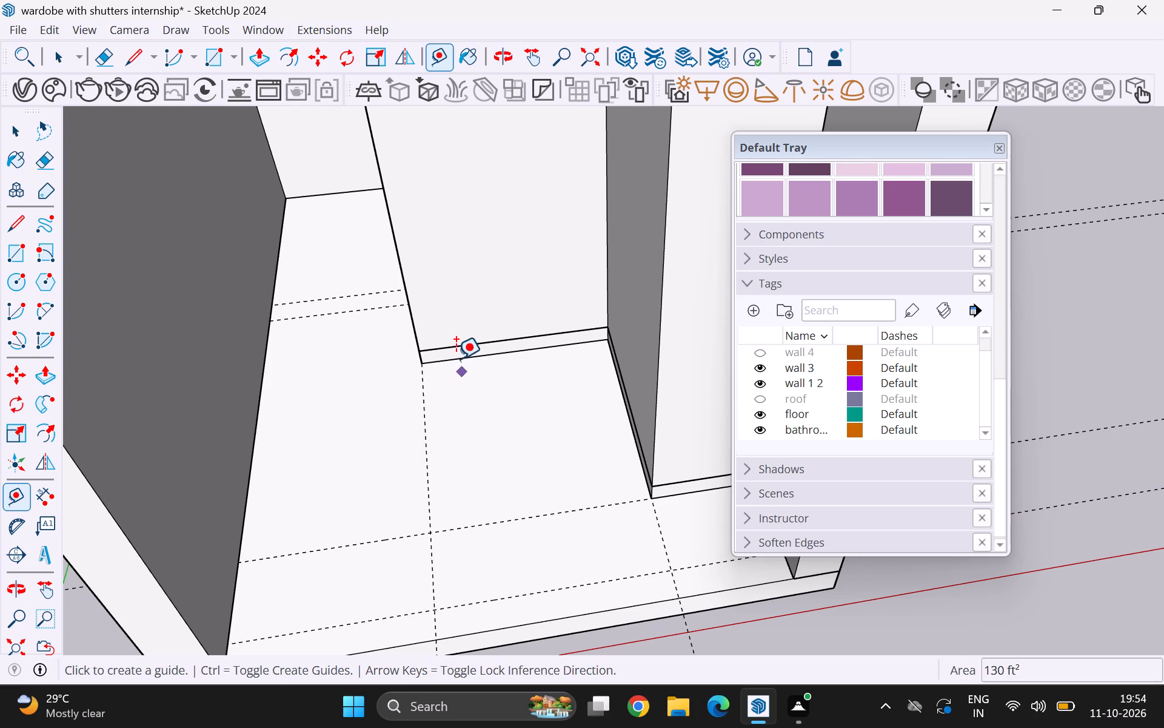
pyautogui.click(452, 361)
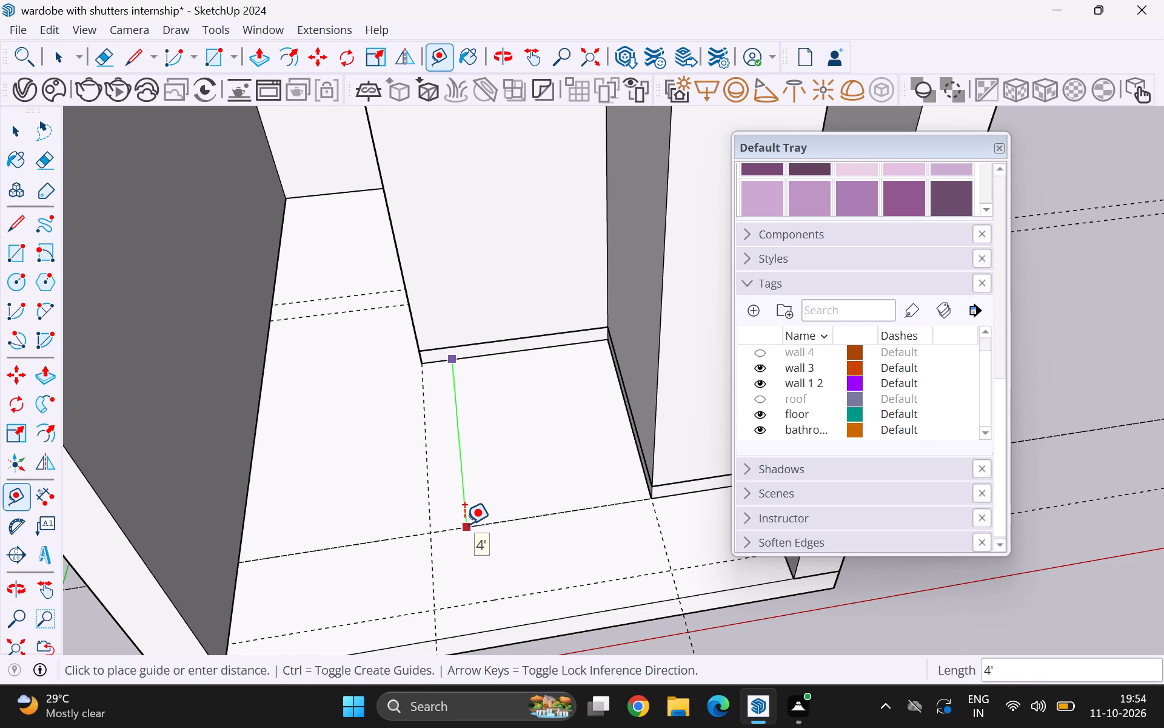
pyautogui.press('space')
pyautogui.scroll(-1, 484, 434)
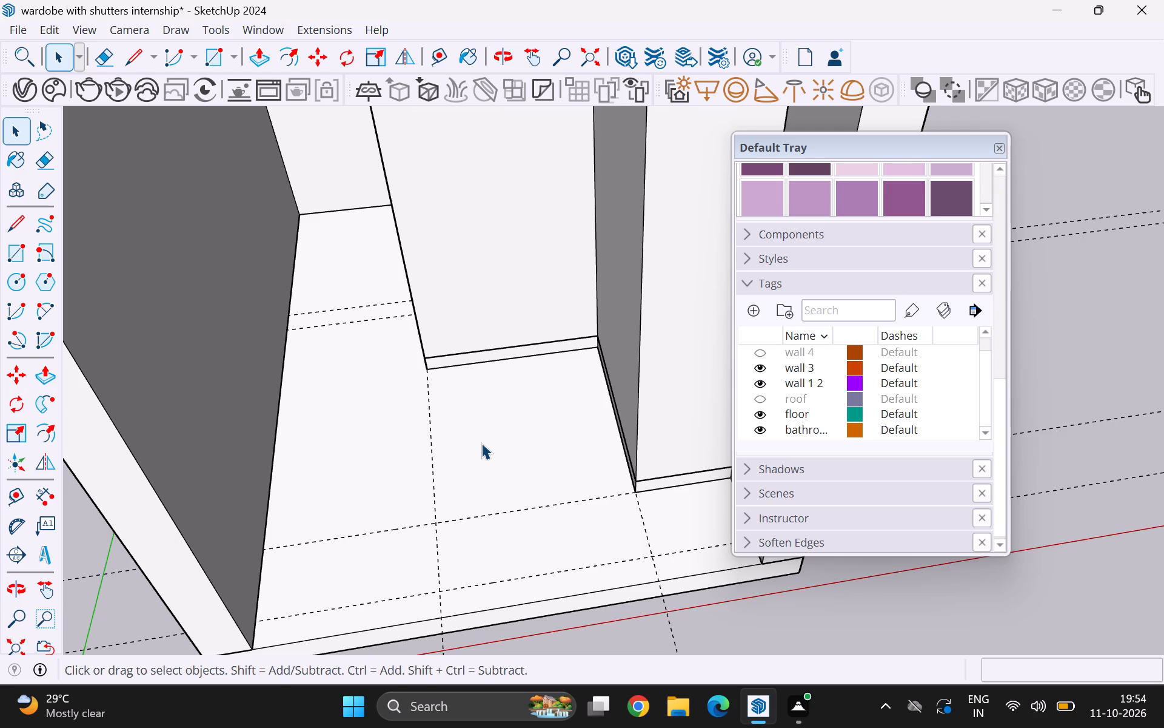
pyautogui.press('t')
pyautogui.click(428, 369)
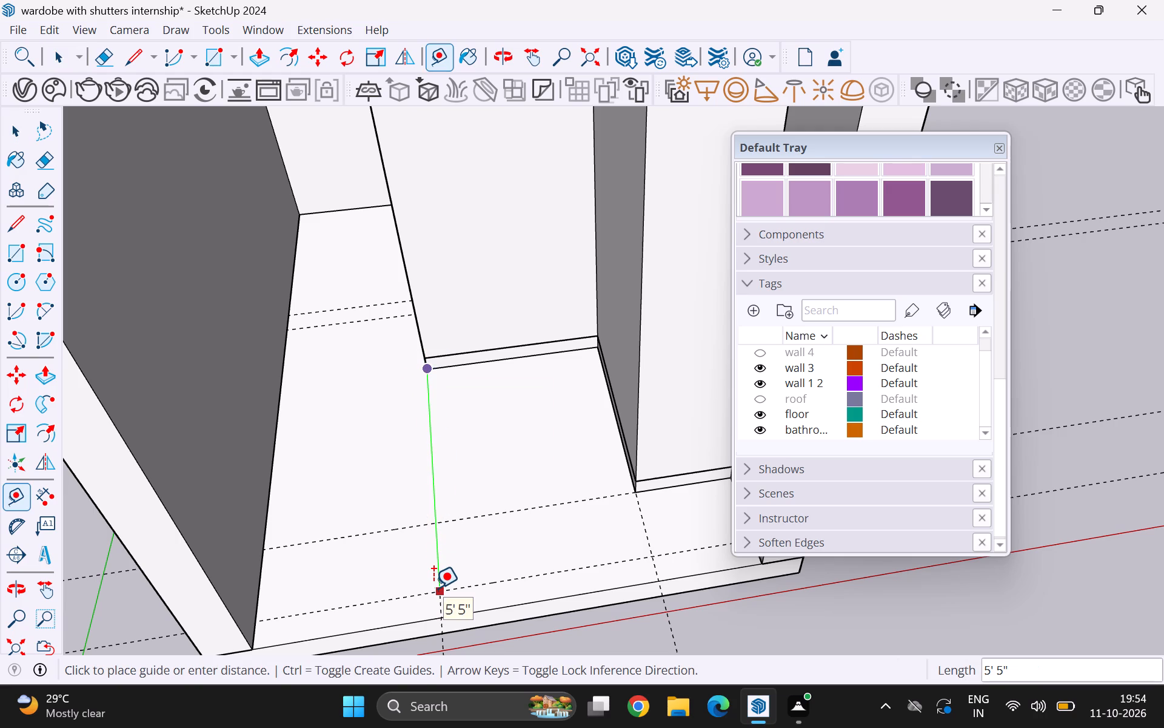
pyautogui.press('space')
# Erase the floor guide that lines up with the front end of the wardrobe's projecting leg.
pyautogui.scroll(-3, 421, 450)
pyautogui.scroll(2, 429, 508)
pyautogui.press('e')
pyautogui.moveTo(493, 495); pyautogui.dragTo(493, 508)
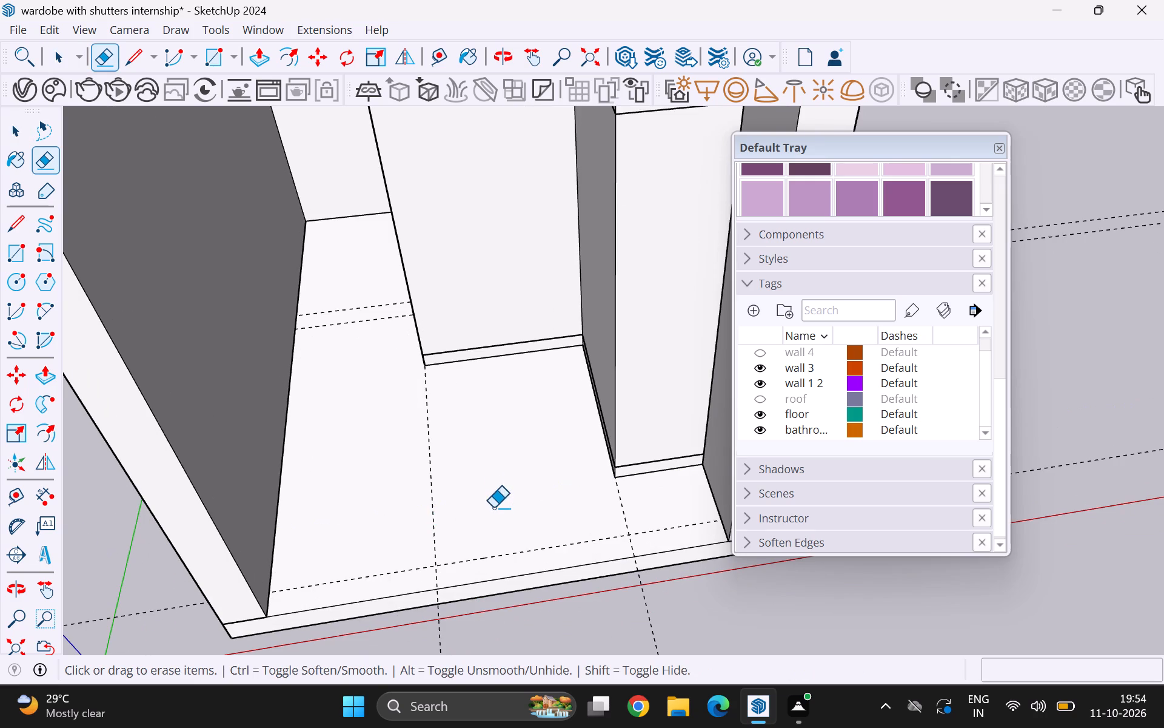
pyautogui.press('space')
# Place a guide on the floor 1' in front of the plinth's recessed front edge.
pyautogui.scroll(-1, 468, 449)
pyautogui.moveTo(385, 430); pyautogui.dragTo(366, 471, button='middle')
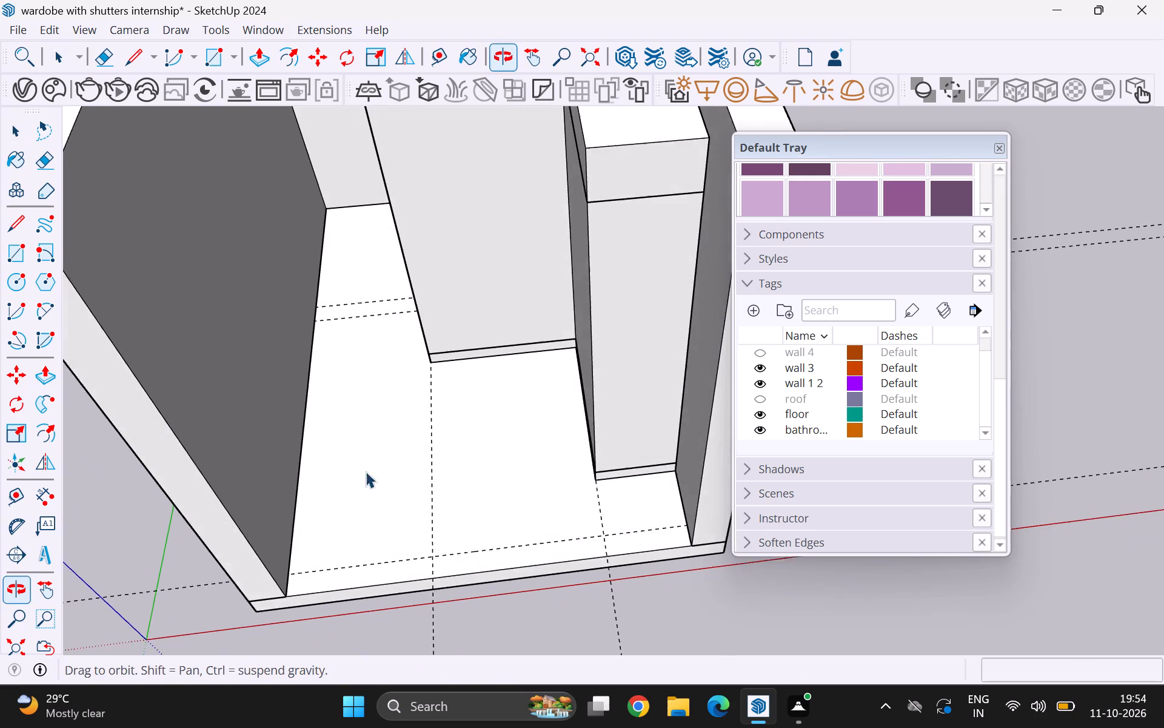
pyautogui.scroll(3, 401, 417)
pyautogui.press('t')
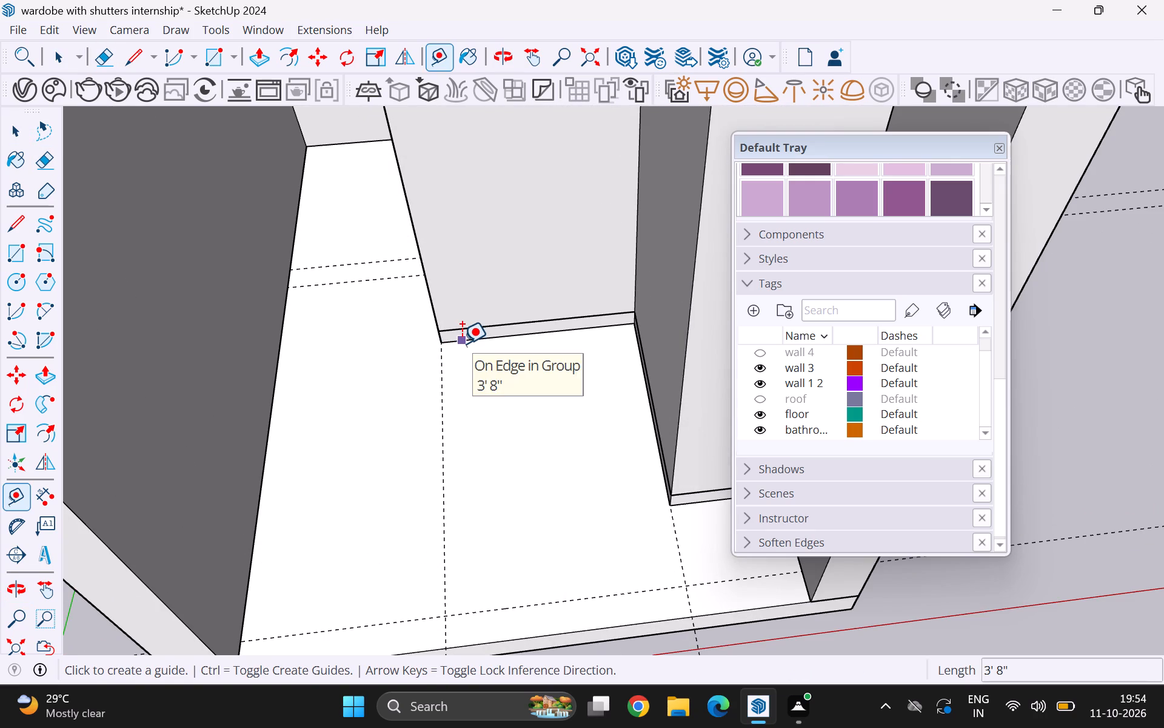
pyautogui.click(461, 343)
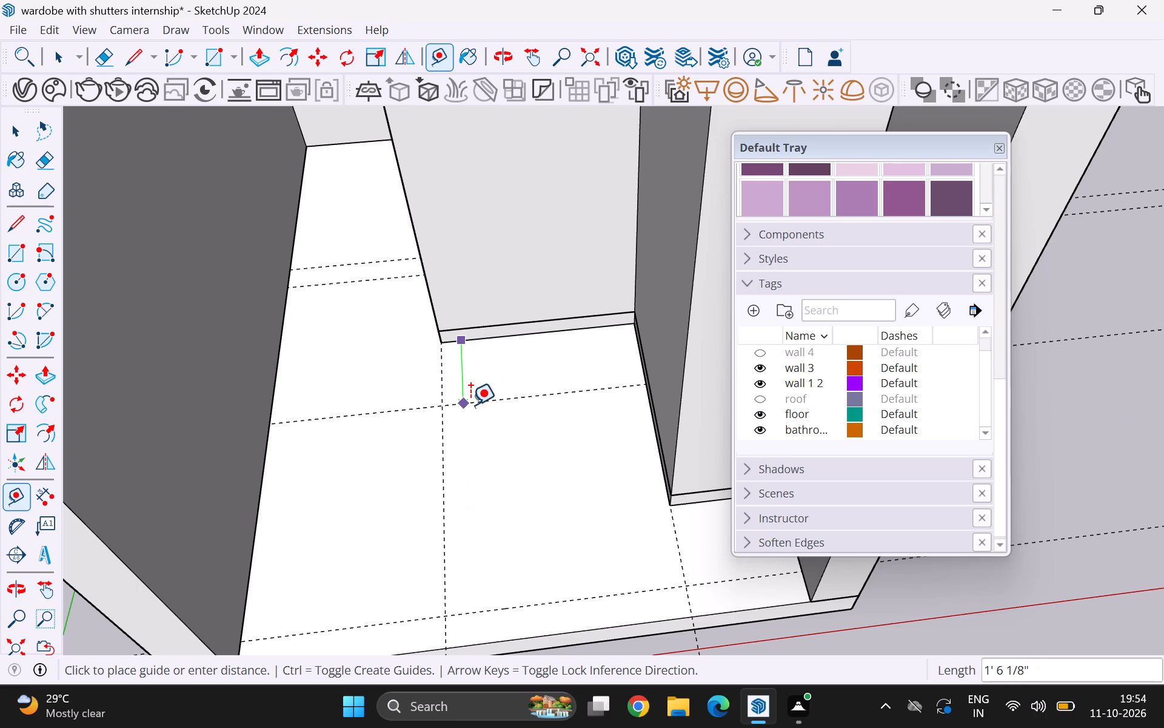
pyautogui.press('1')
pyautogui.press("'")
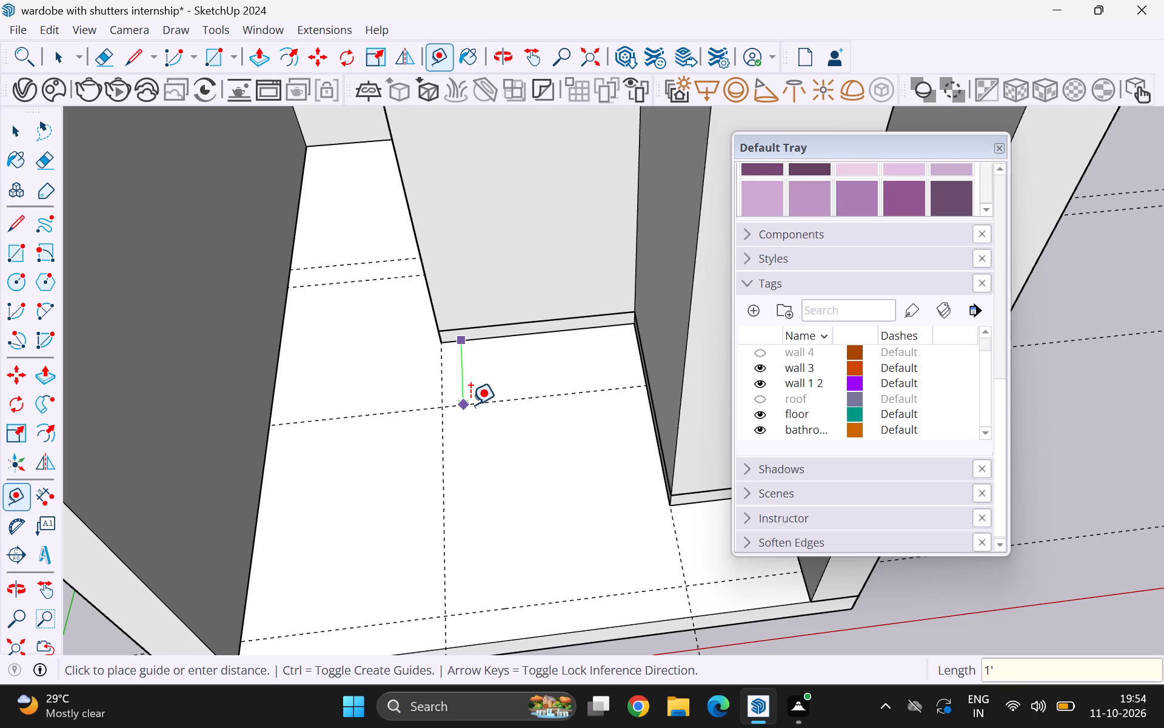
pyautogui.press('Return')
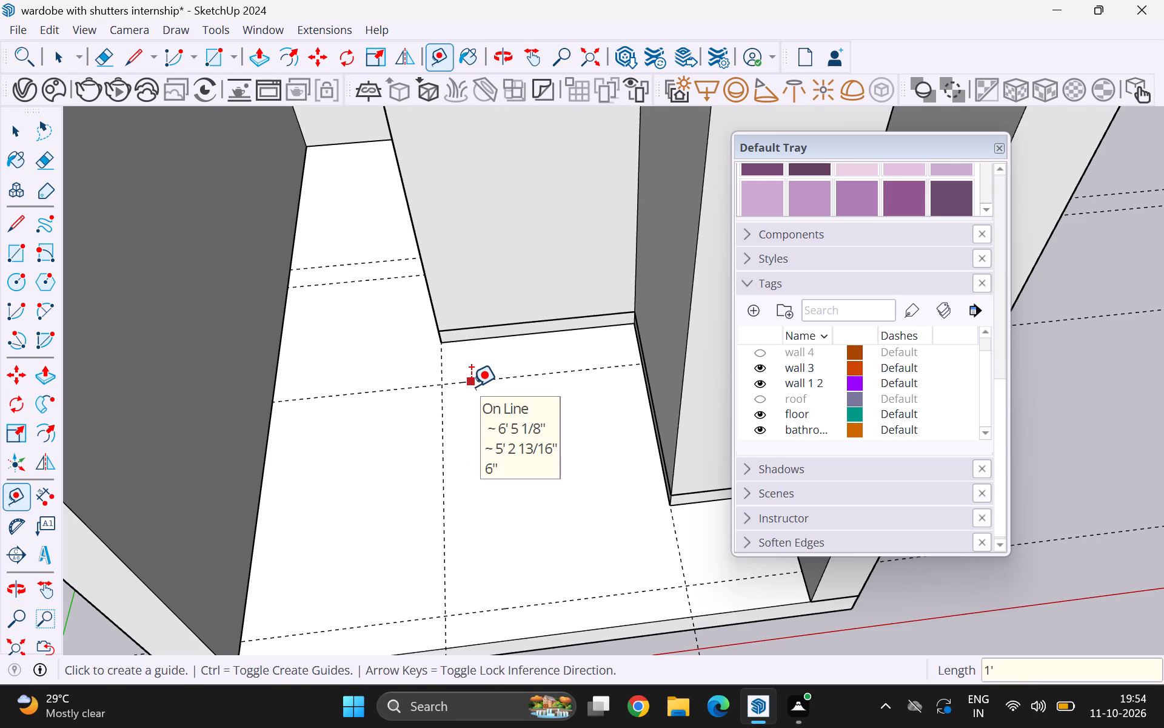
# Place another floor guide 3' from the 1' guide, toward the room's open side.
pyautogui.click(471, 386)
pyautogui.press('3')
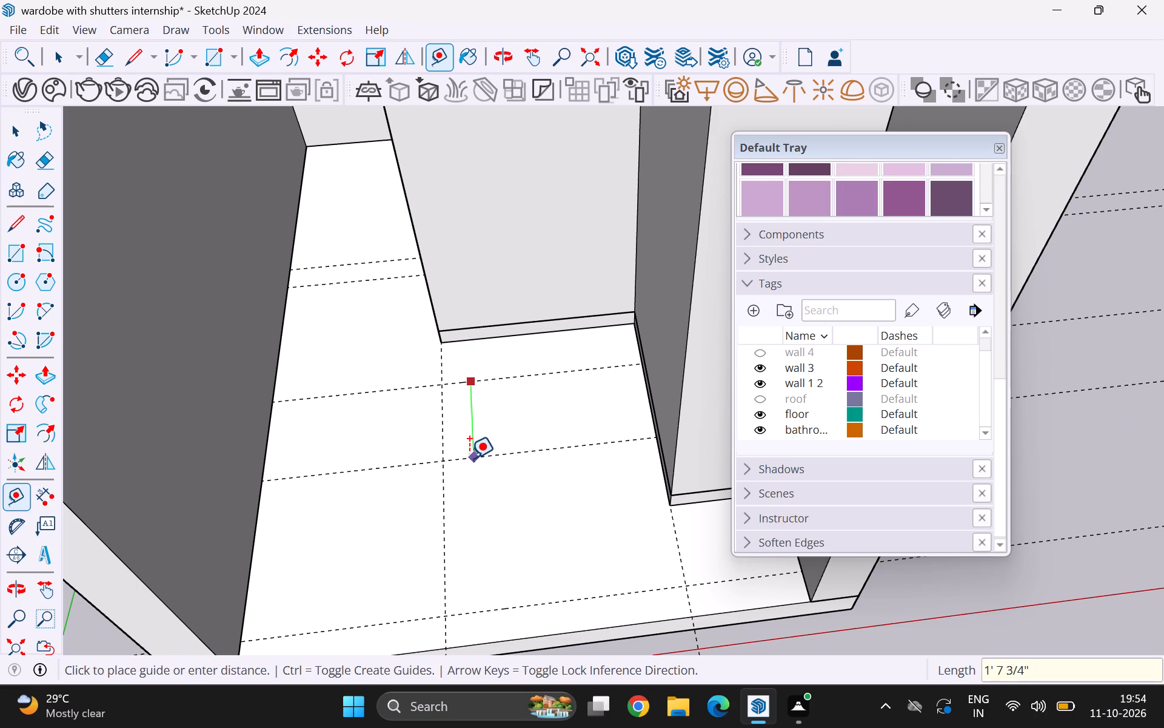
pyautogui.press("'")
pyautogui.press('Return')
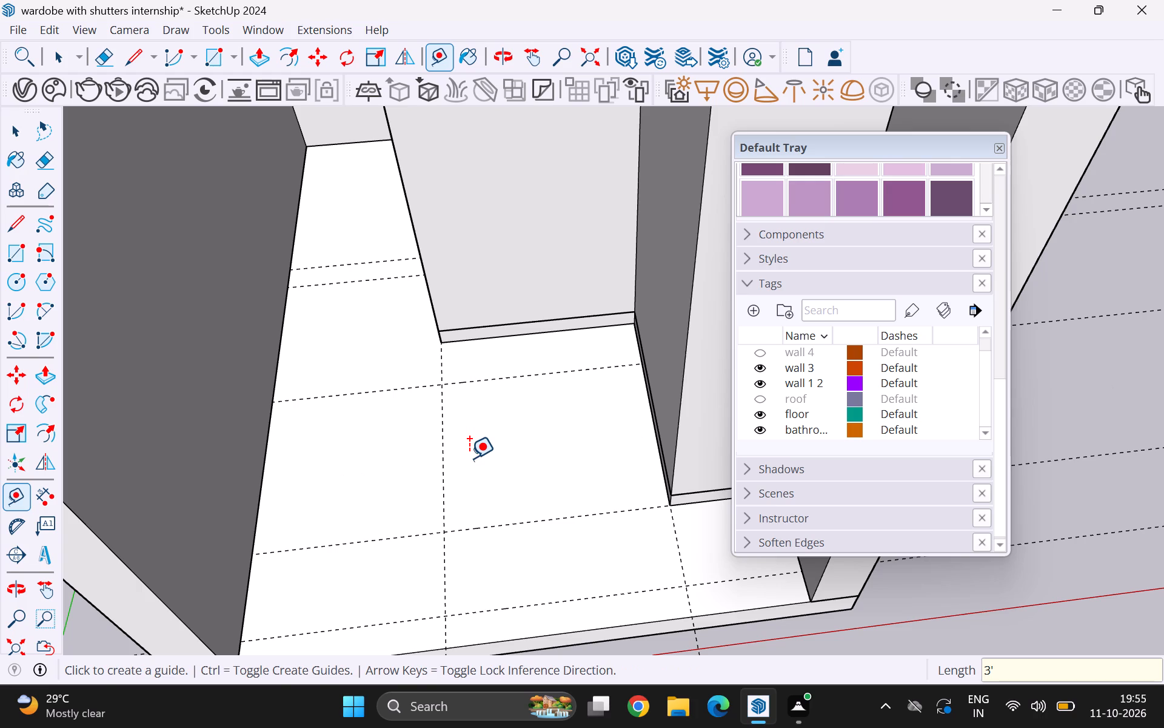
# Place a floor guide 4" in from the base of the side wall opposite the wardrobe's projecting leg.
pyautogui.click(267, 476)
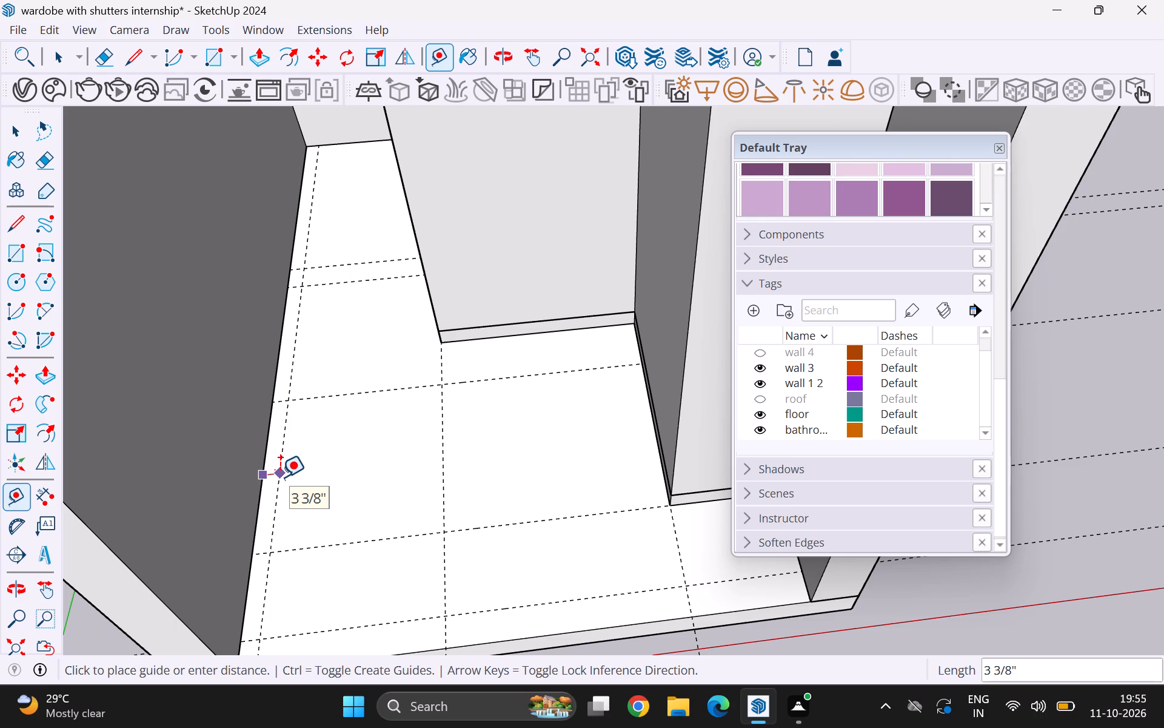
pyautogui.press('4')
pyautogui.press('Return')
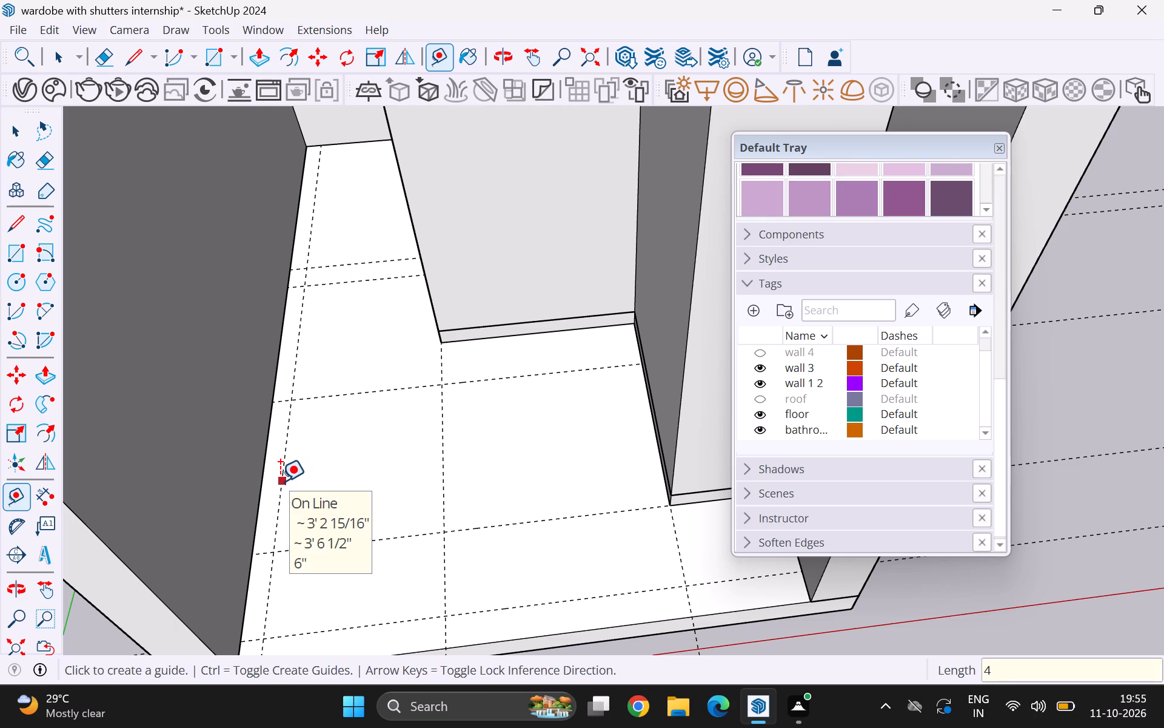
# Undo the floor guide placed 4" in from the side wall opposite the wardrobe's projecting leg.
pyautogui.click(280, 481)
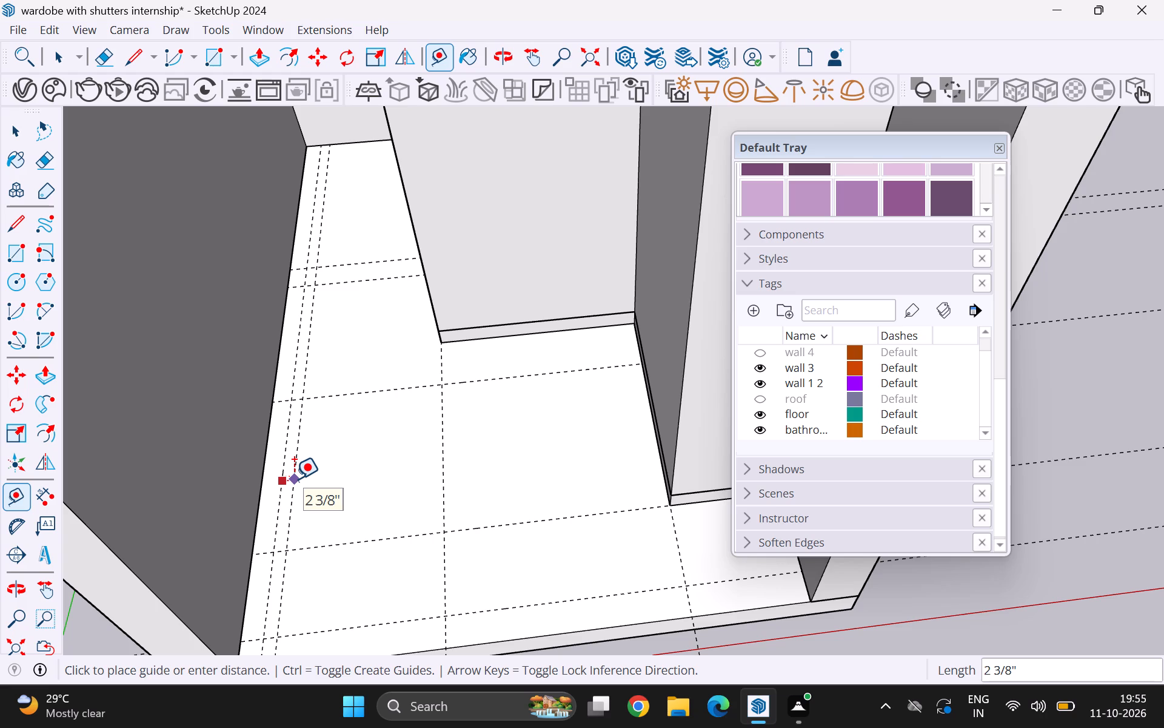
pyautogui.hotkey('ctrl', 'z')
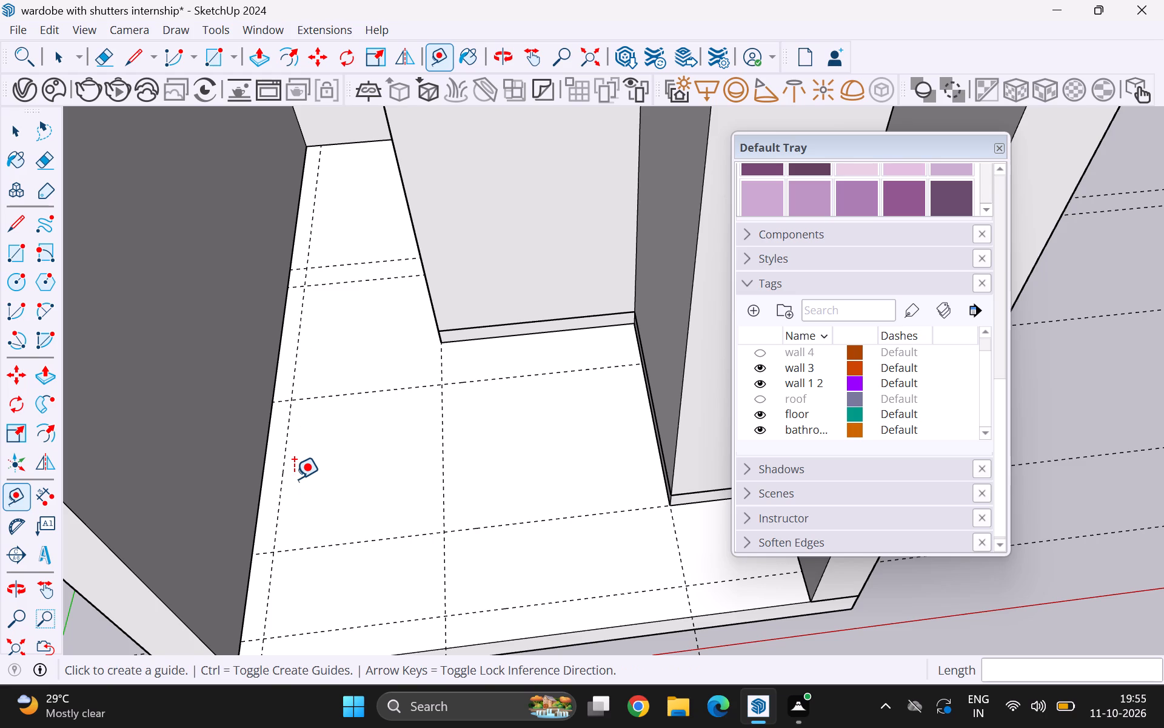
pyautogui.hotkey('ctrl', 'z')
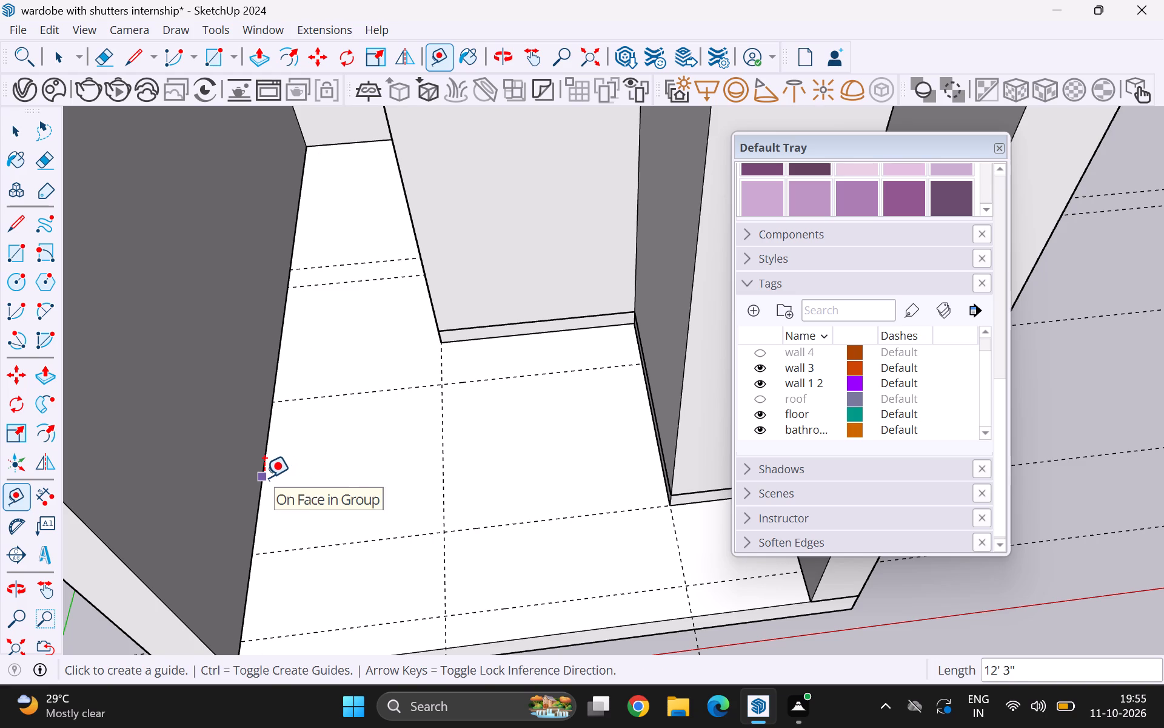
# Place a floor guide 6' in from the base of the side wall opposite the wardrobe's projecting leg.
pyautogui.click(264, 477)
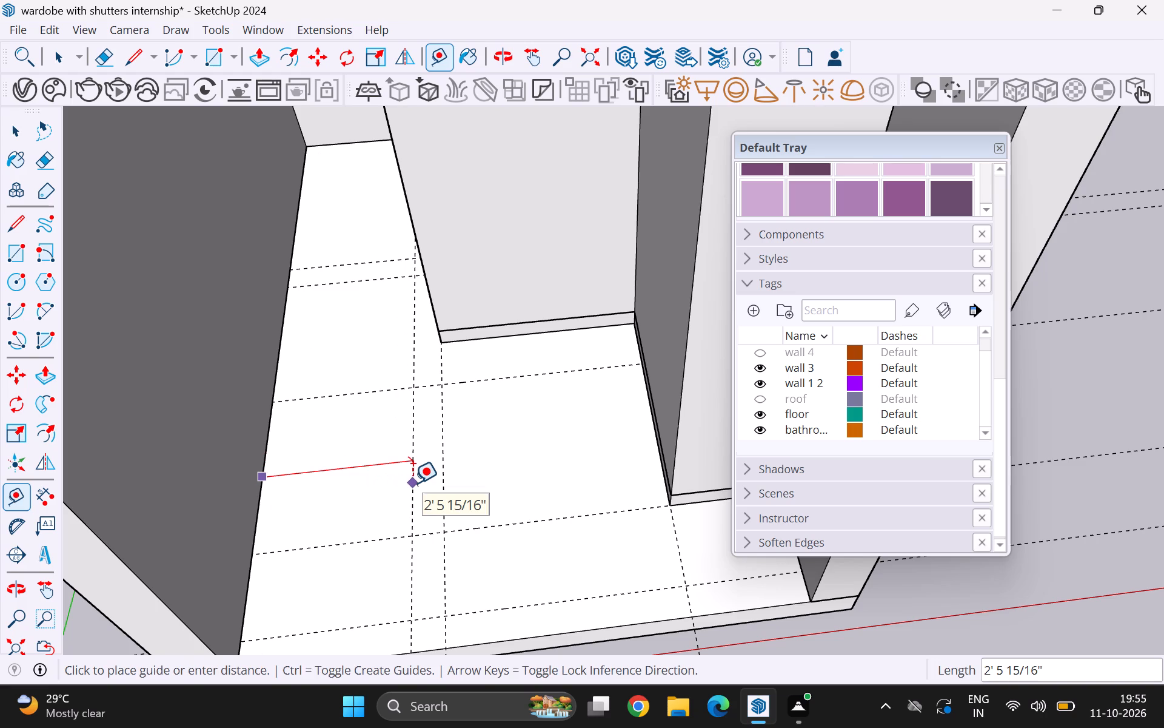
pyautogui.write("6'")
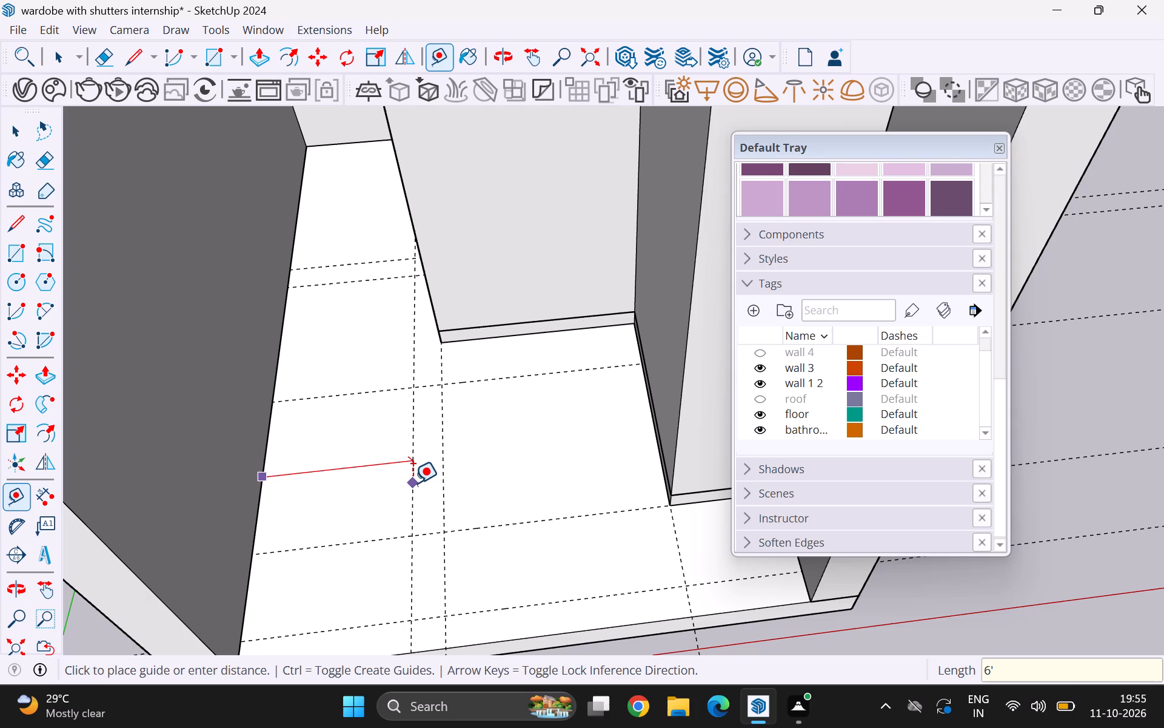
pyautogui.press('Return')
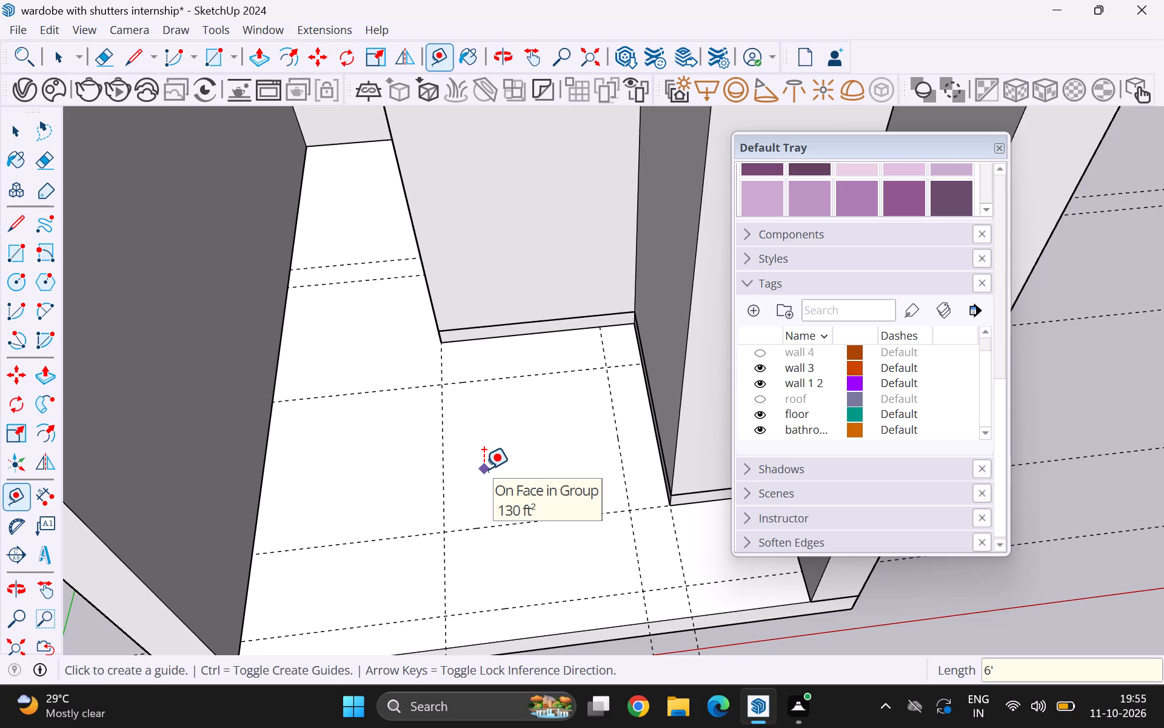
# Measure the floor gap between the 6' guide and the plinth corner of the wardrobe's projecting leg.
pyautogui.scroll(-3, 481, 480)
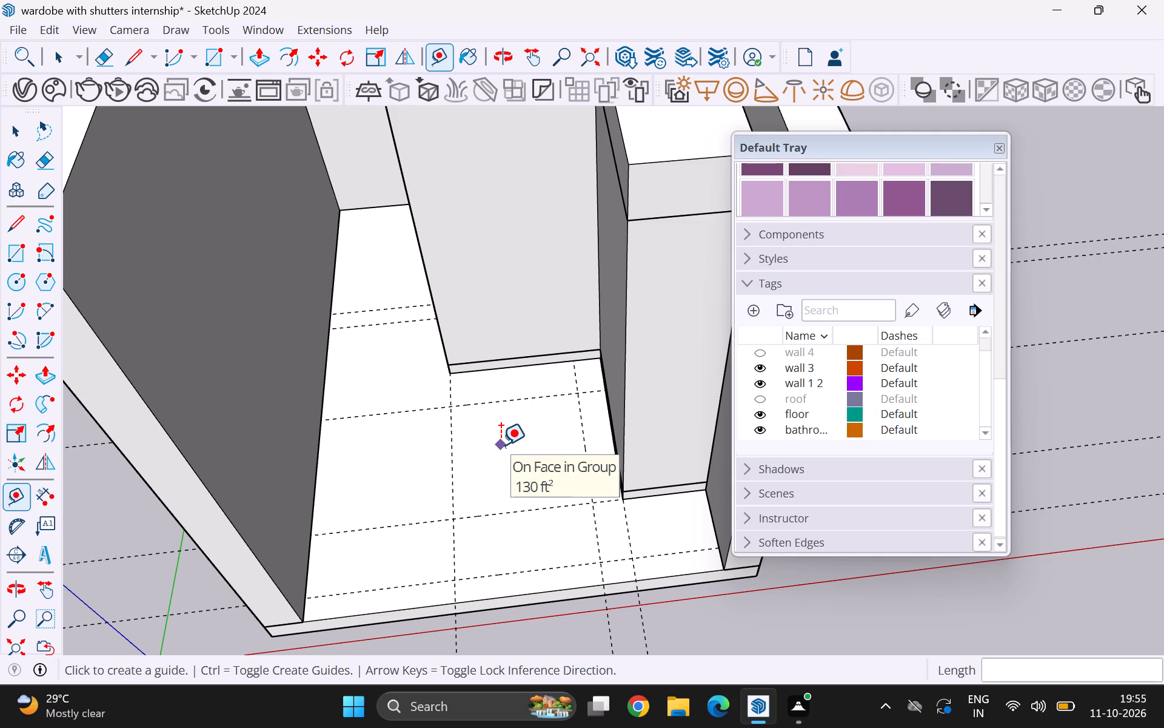
pyautogui.scroll(-1, 501, 445)
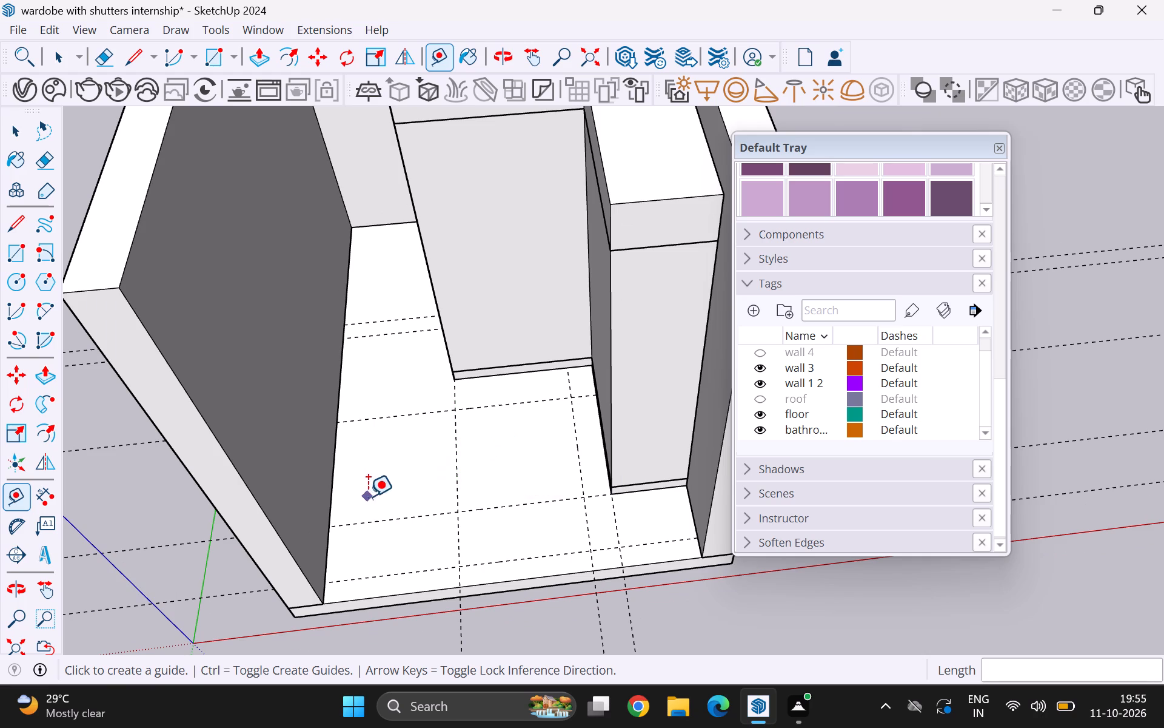
pyautogui.moveTo(368, 496); pyautogui.dragTo(357, 506, button='middle')
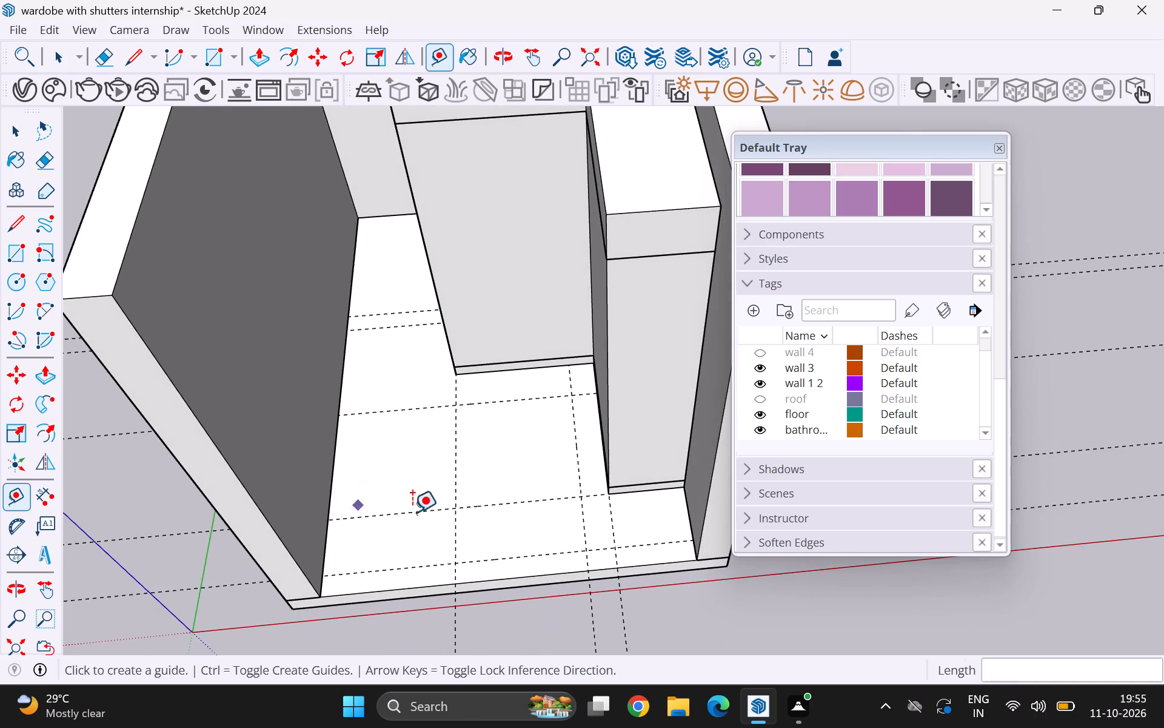
pyautogui.scroll(11, 541, 488)
pyautogui.scroll(-6, 387, 445)
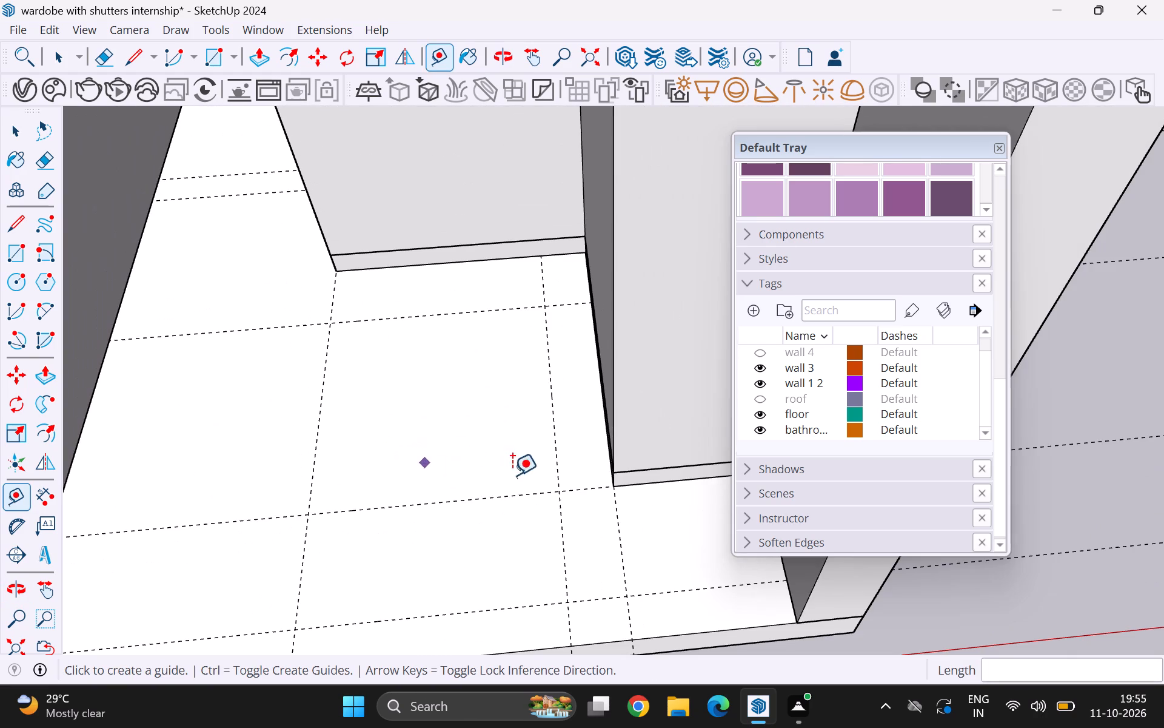
pyautogui.click(560, 491)
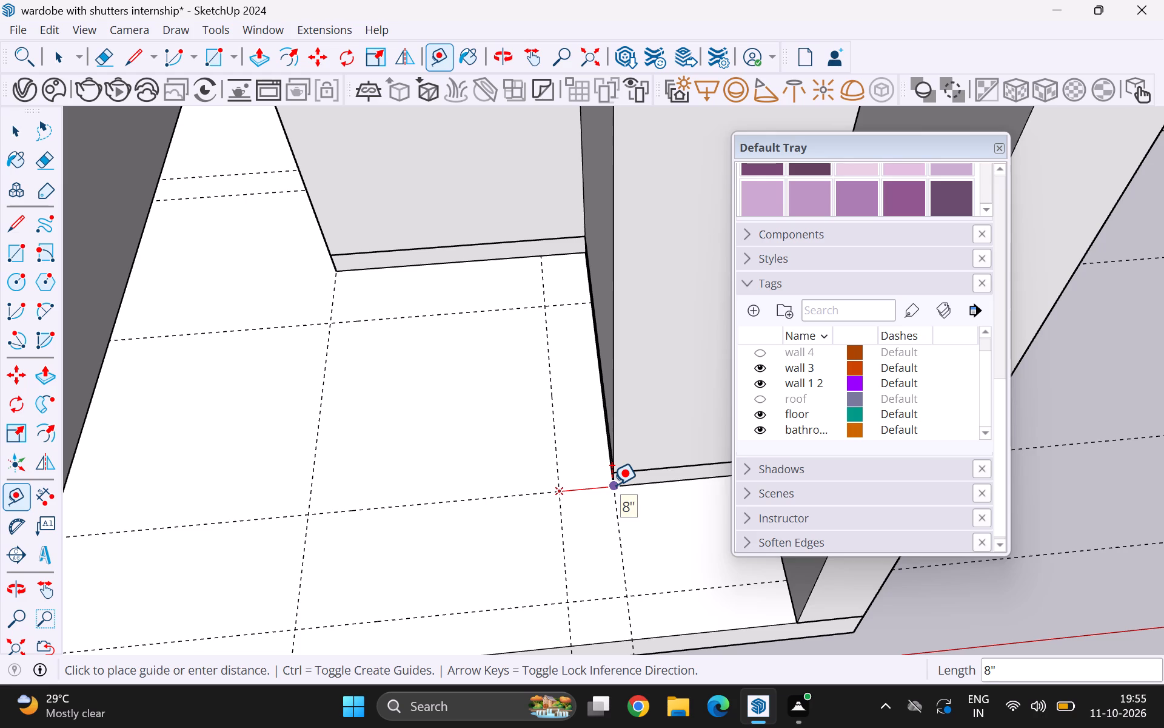
pyautogui.press('space')
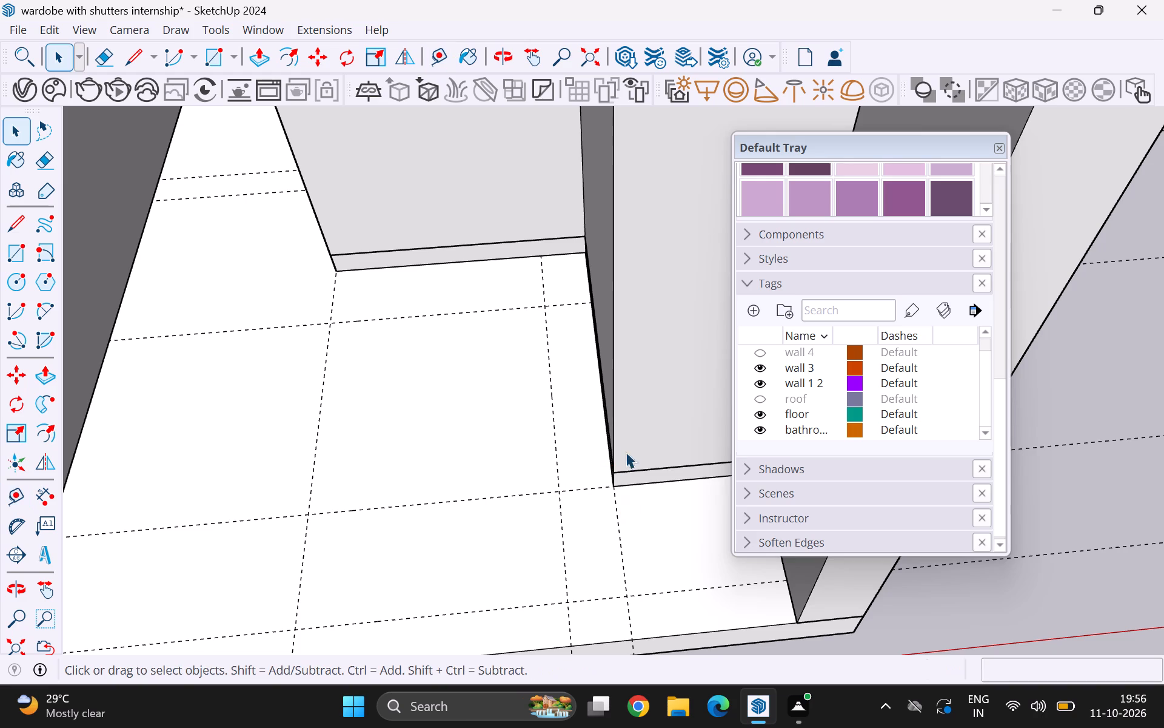
# Erase the floor guide that sits 6' from the side wall.
pyautogui.scroll(-5, 624, 443)
pyautogui.moveTo(437, 454); pyautogui.dragTo(432, 500, button='middle')
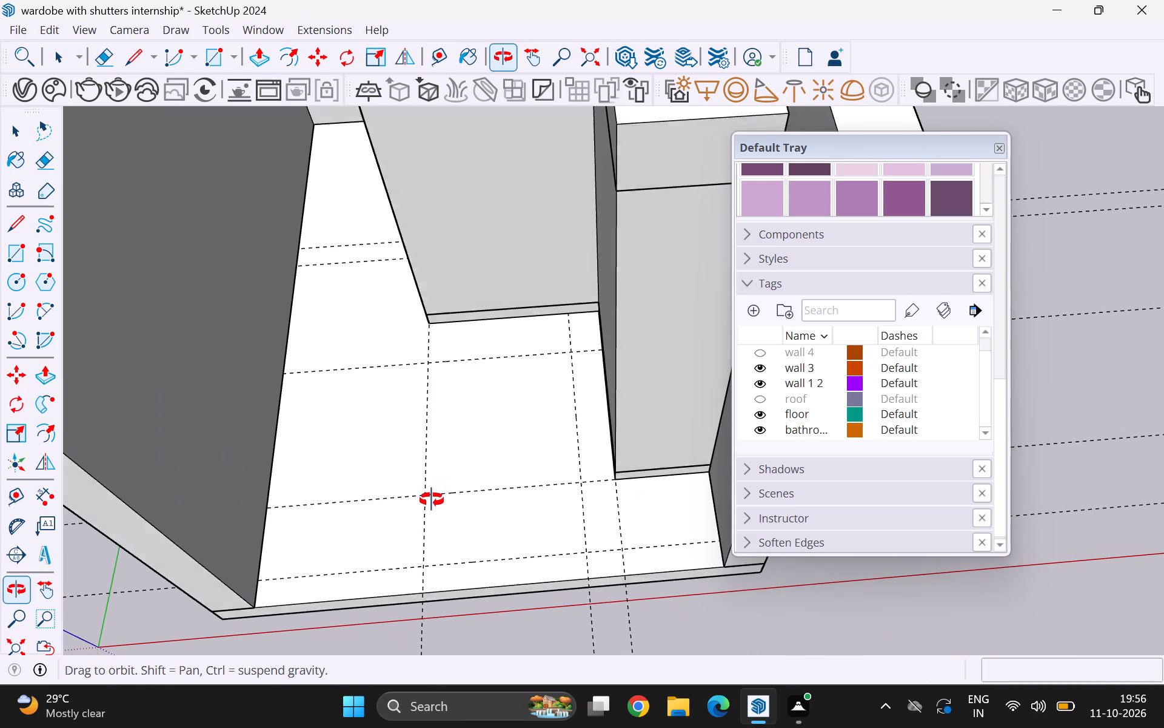
pyautogui.moveTo(432, 500); pyautogui.dragTo(432, 501, button='middle')
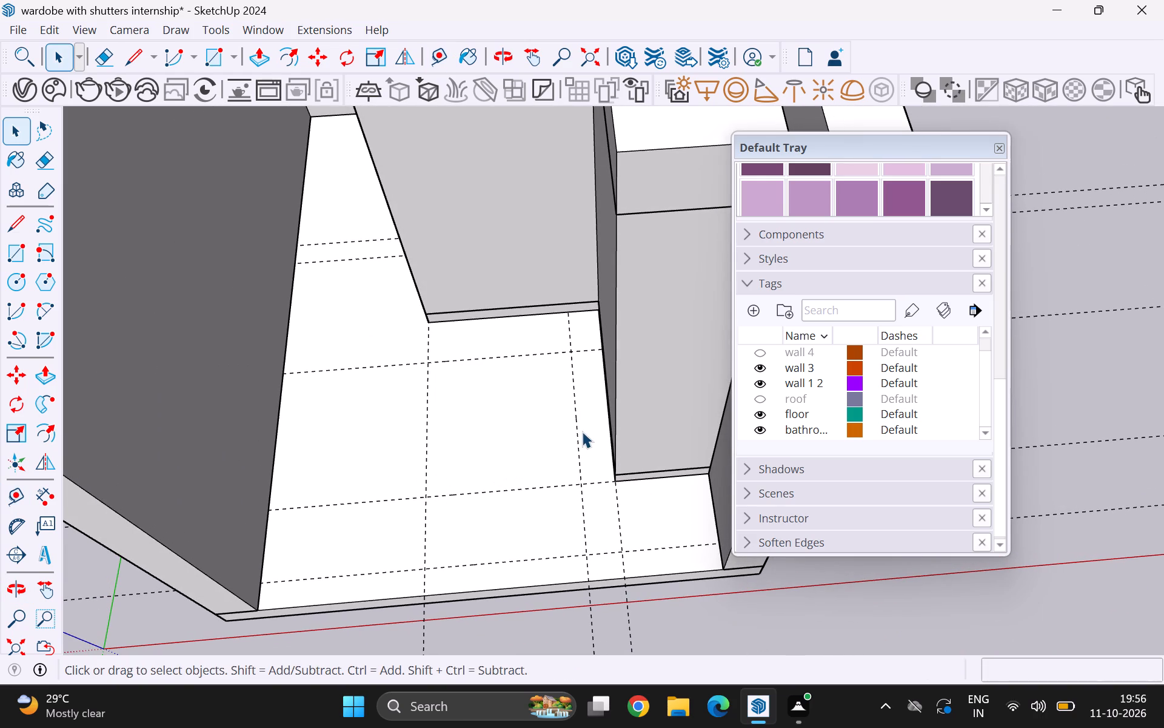
pyautogui.press('e')
pyautogui.moveTo(589, 437); pyautogui.dragTo(567, 445)
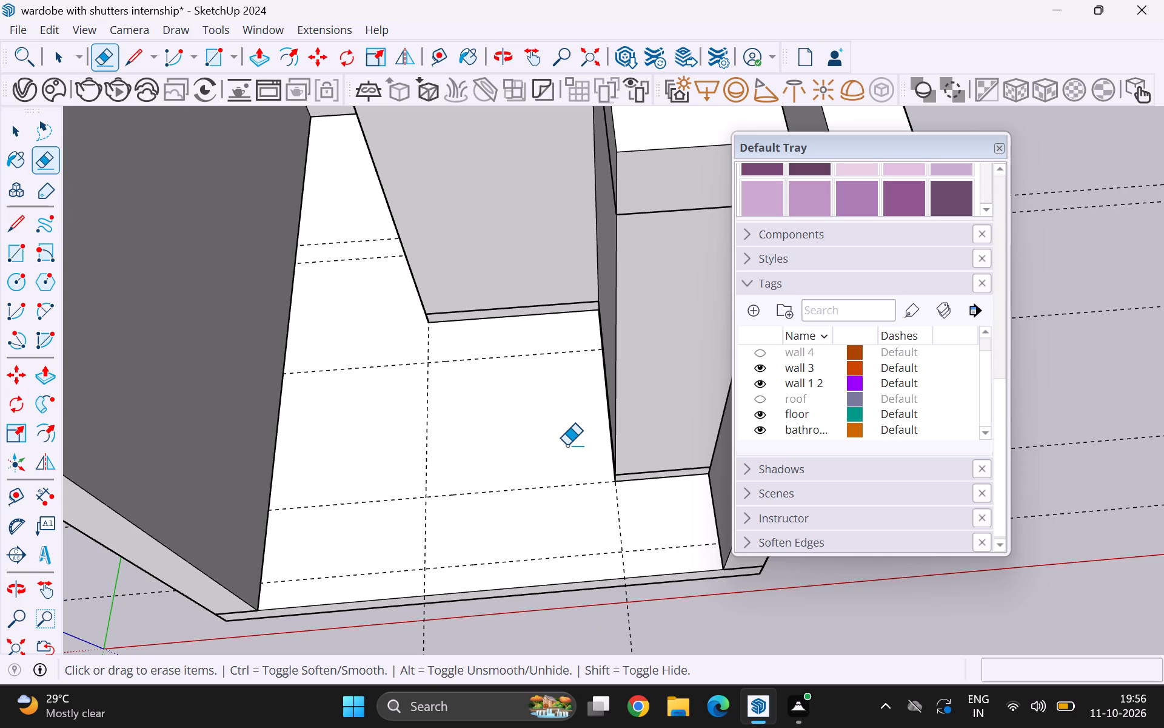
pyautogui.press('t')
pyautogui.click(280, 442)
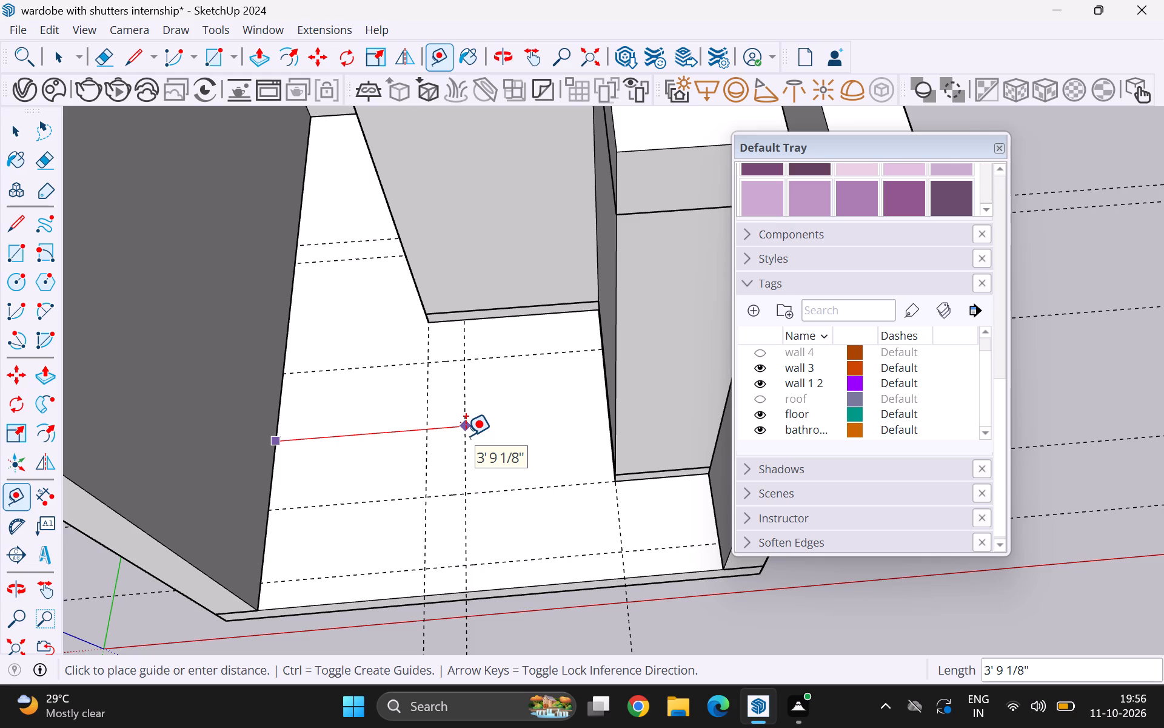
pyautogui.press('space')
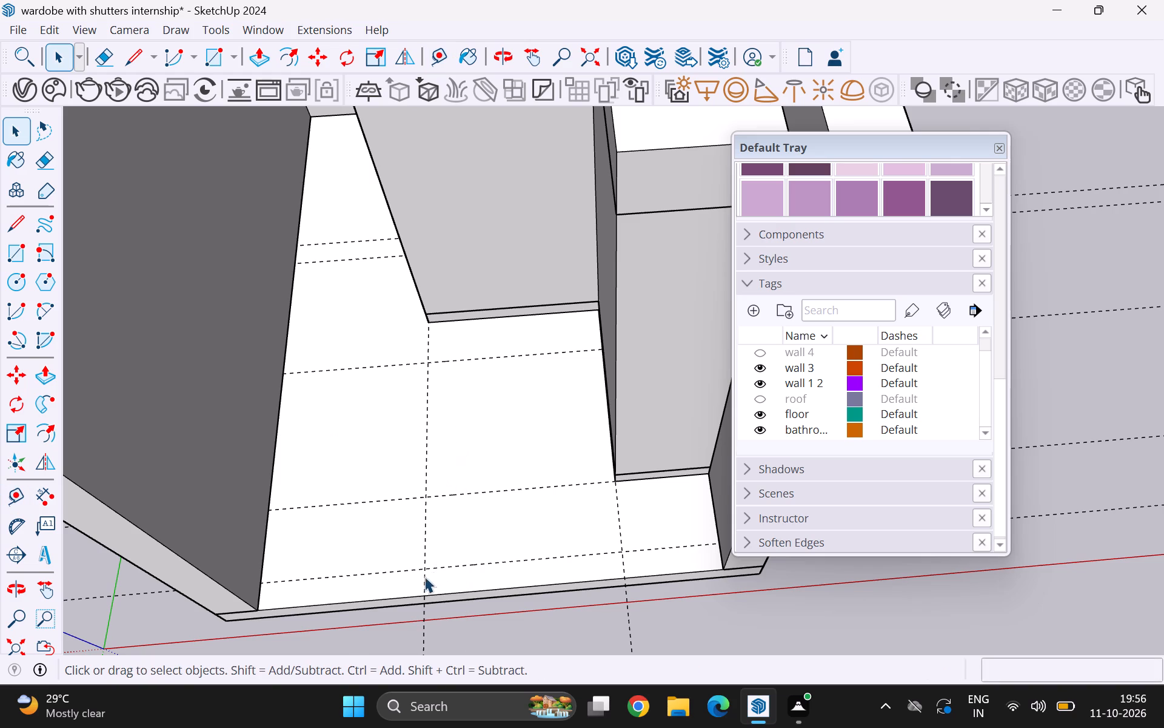
# Measure the distance from the floor guide at the projecting leg's front end to the floor's open edge.
pyautogui.moveTo(427, 575); pyautogui.dragTo(423, 545, button='middle')
pyautogui.scroll(1, 423, 545)
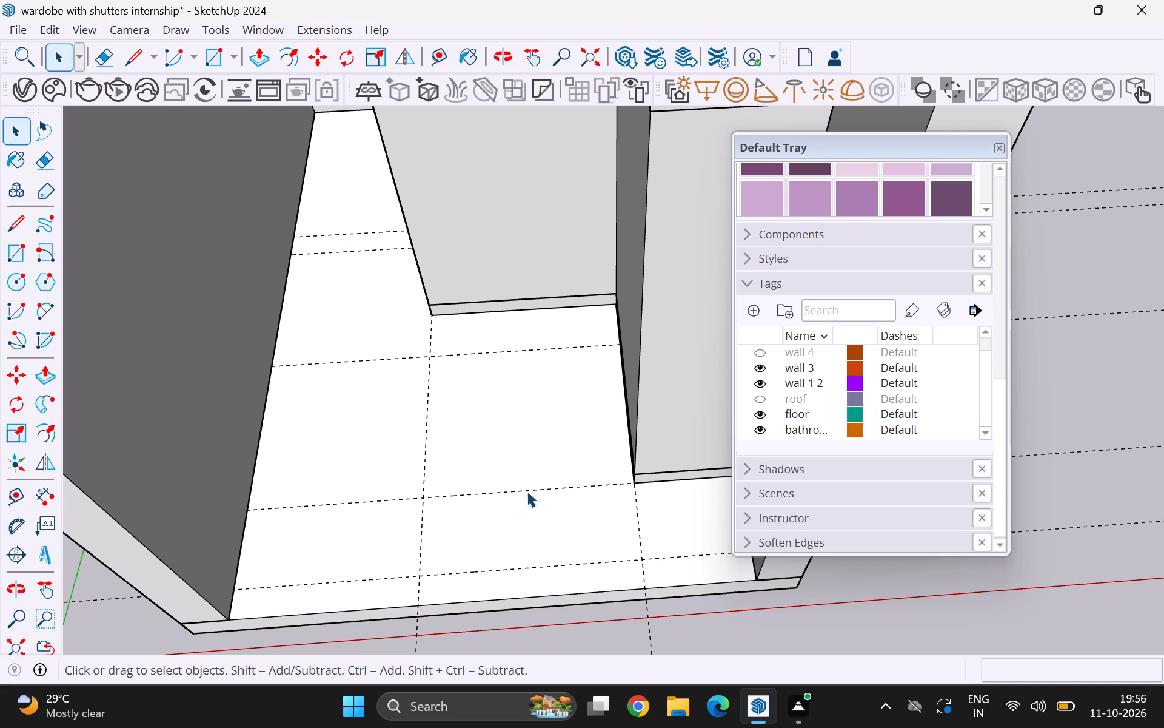
pyautogui.press('t')
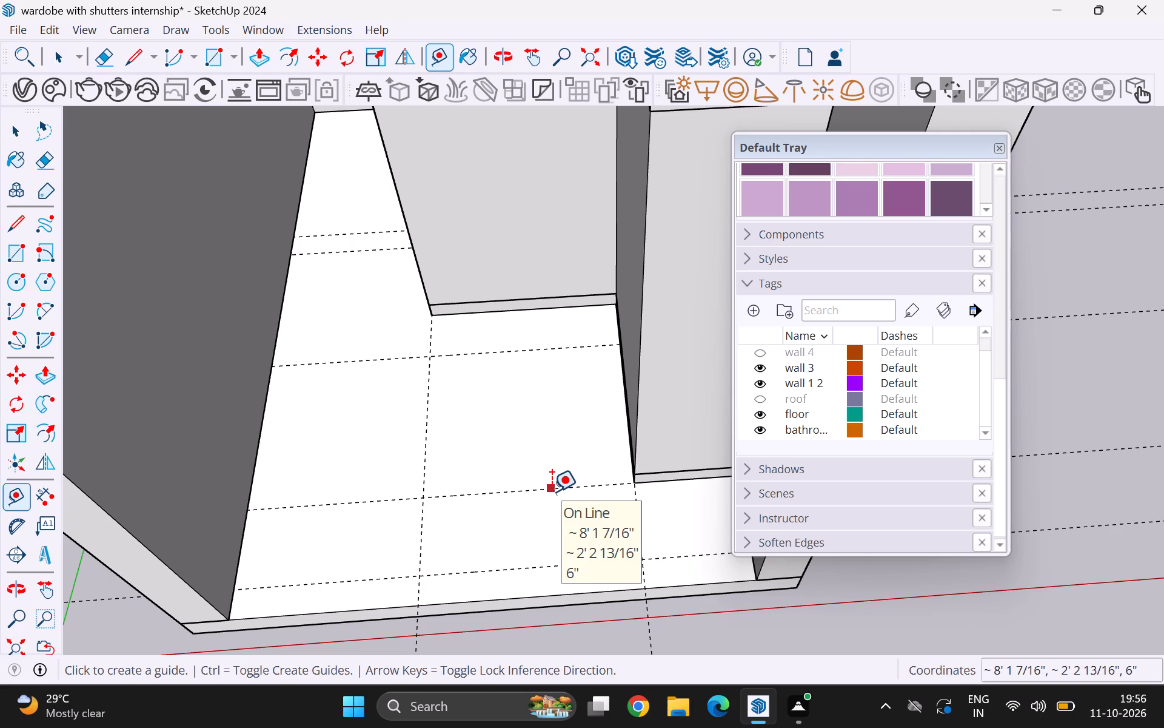
pyautogui.click(552, 491)
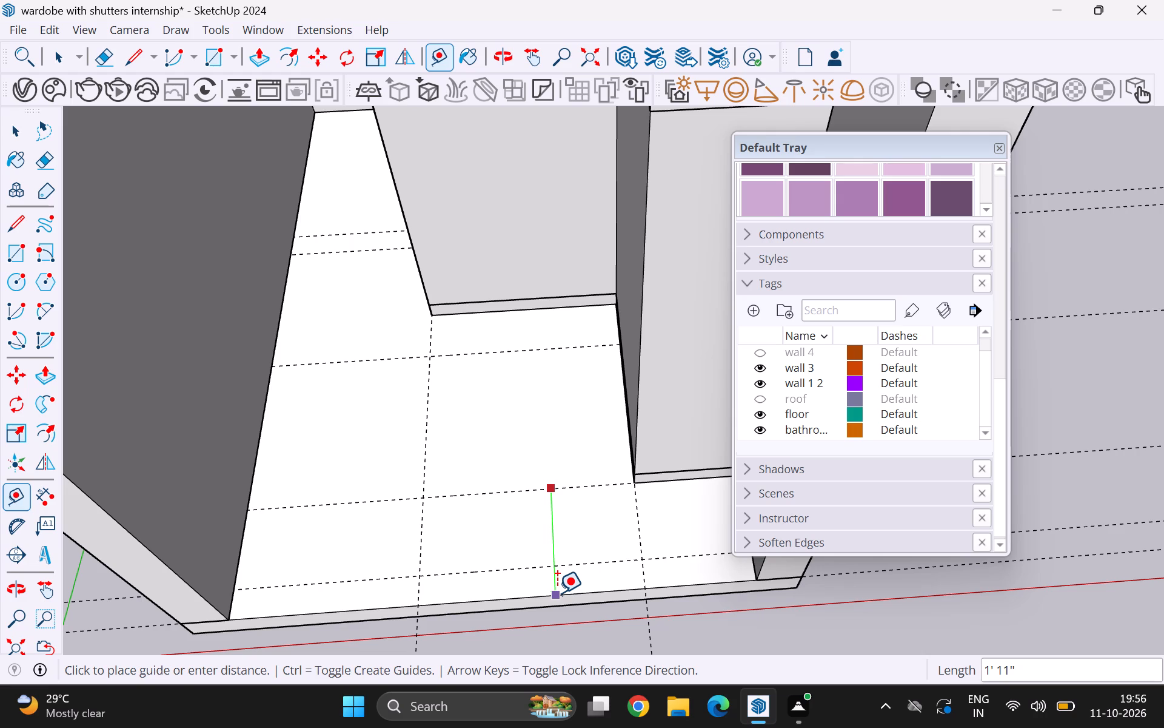
pyautogui.press('space')
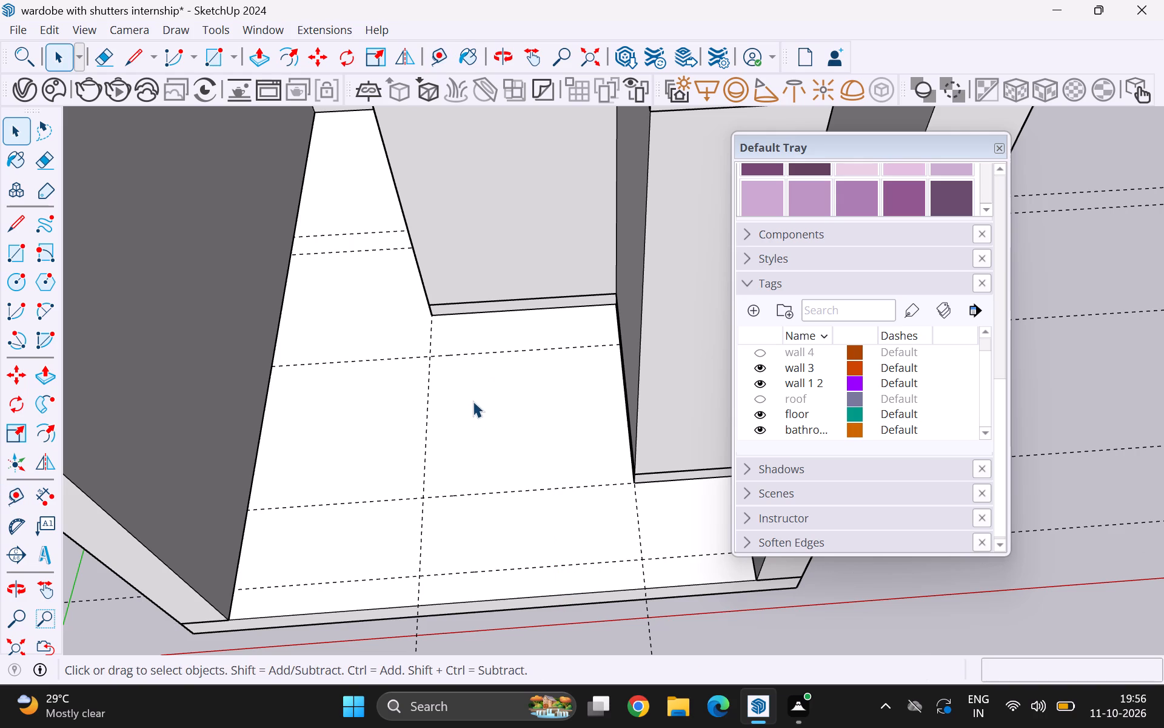
# Measure the spacing between the guide at the projecting leg's front end and the one just ahead of the recessed plinth.
pyautogui.moveTo(490, 370); pyautogui.dragTo(477, 450, button='middle')
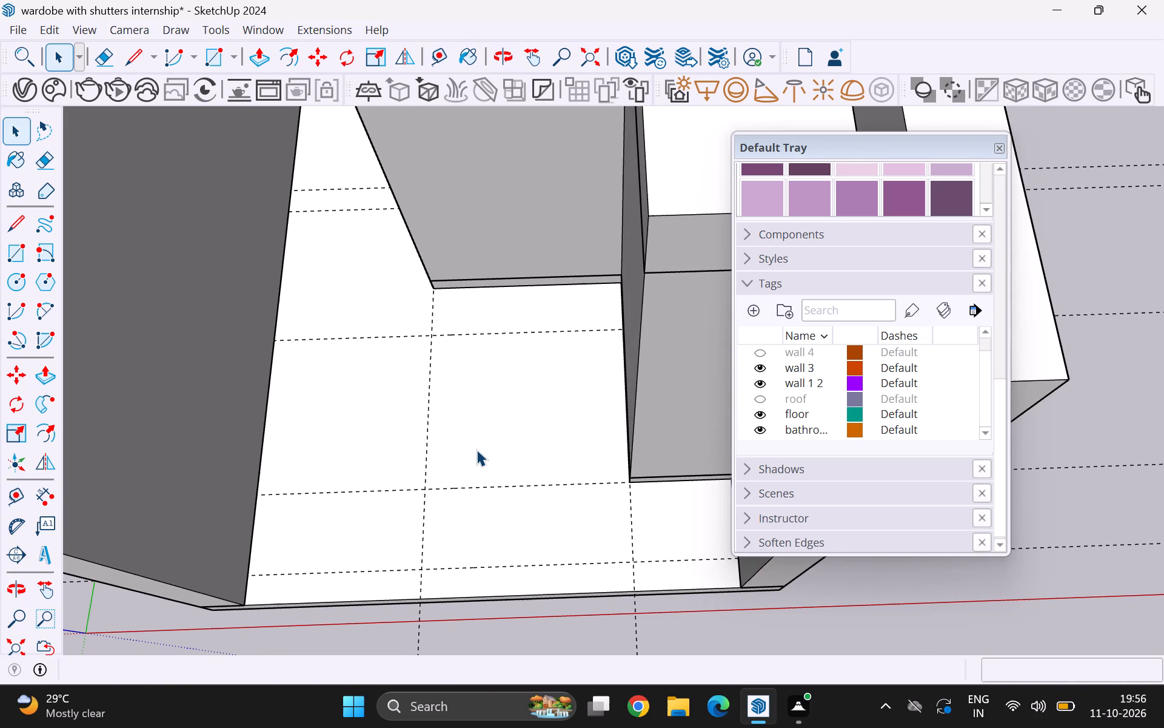
pyautogui.press('t')
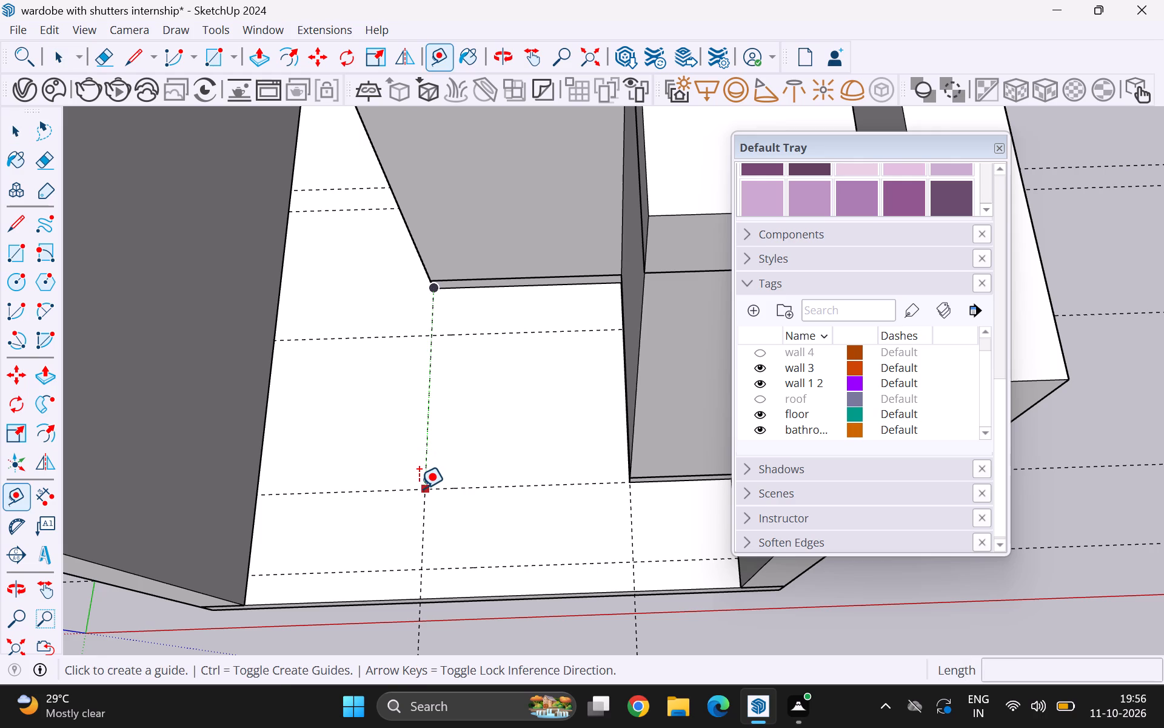
pyautogui.click(420, 488)
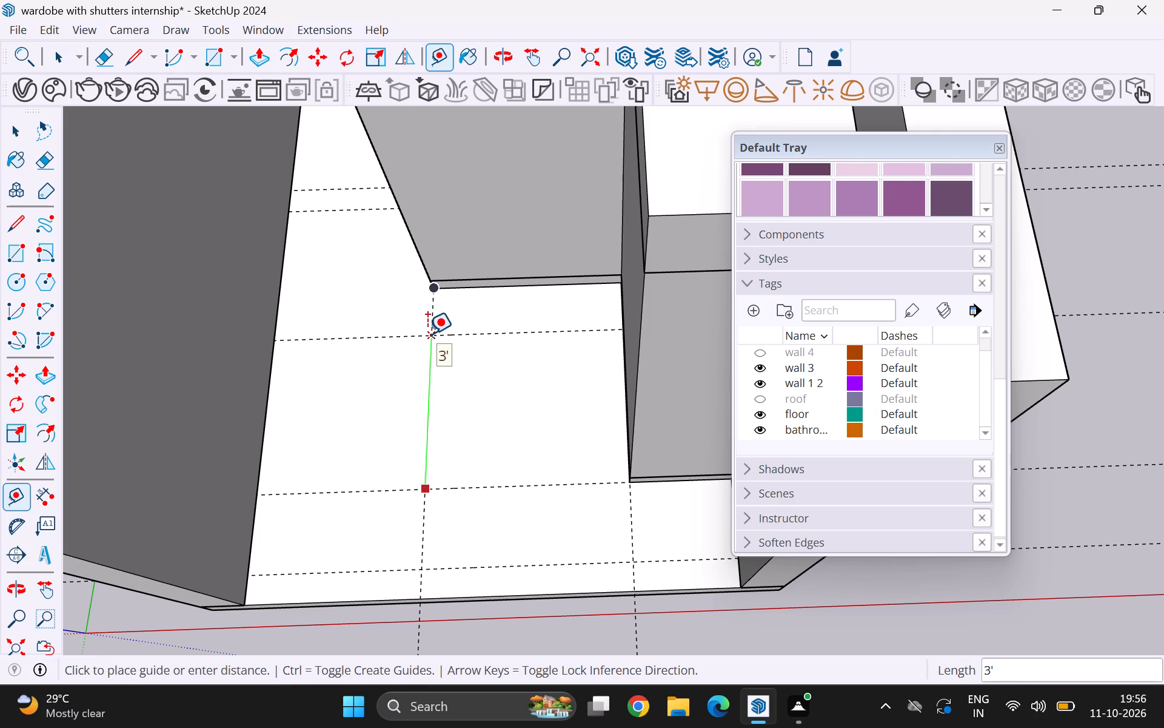
pyautogui.press('space')
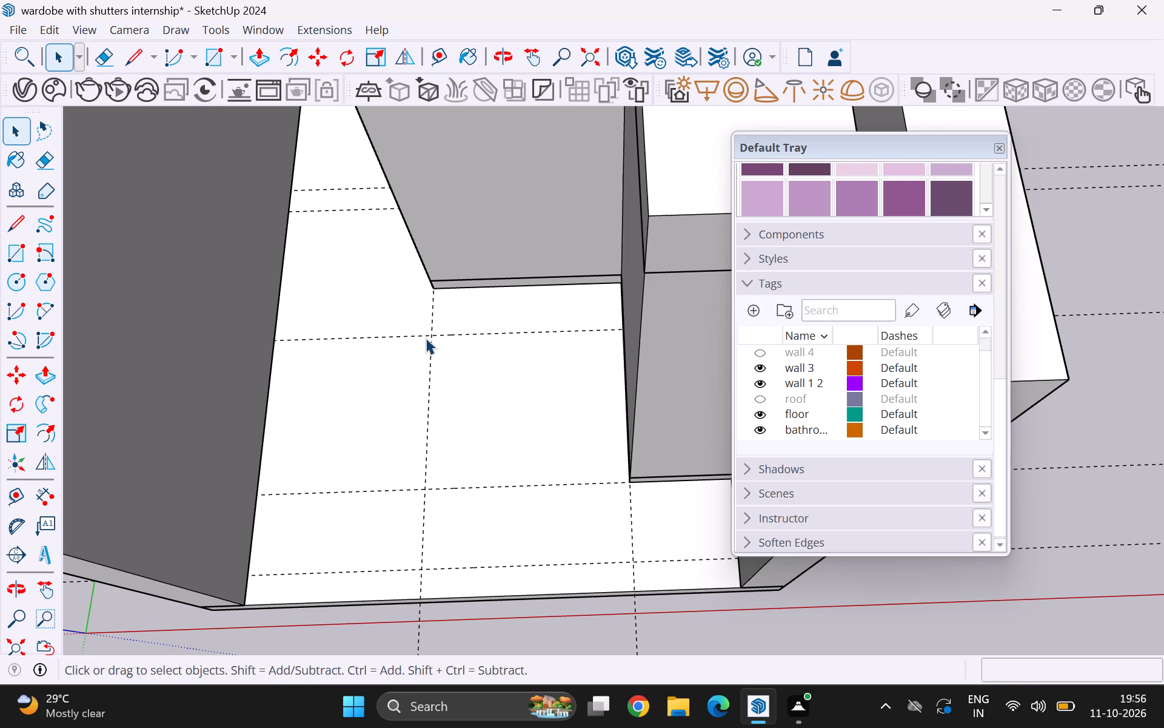
# Place a floor guide 5'5" in from the base of the side wall opposite the wardrobe's projecting leg.
pyautogui.press('t')
pyautogui.click(270, 403)
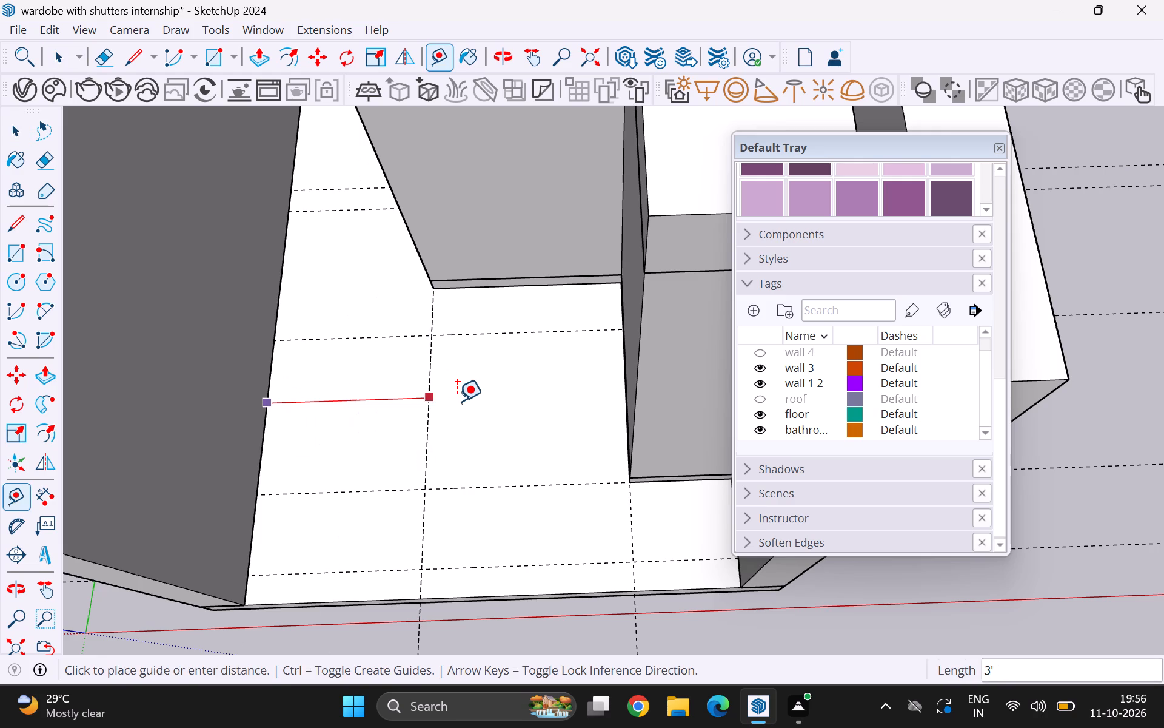
pyautogui.write('5.5')
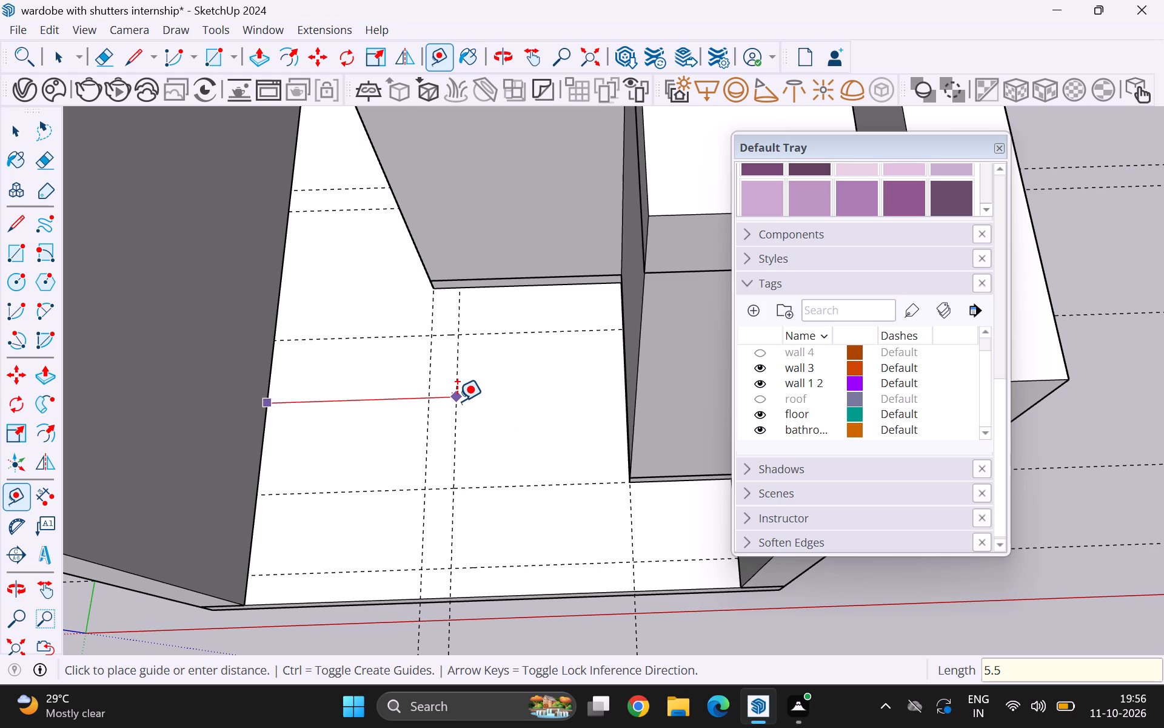
pyautogui.press('BackSpace')
pyautogui.press('BackSpace')
pyautogui.press("'")
pyautogui.press('5')
pyautogui.press('Return')
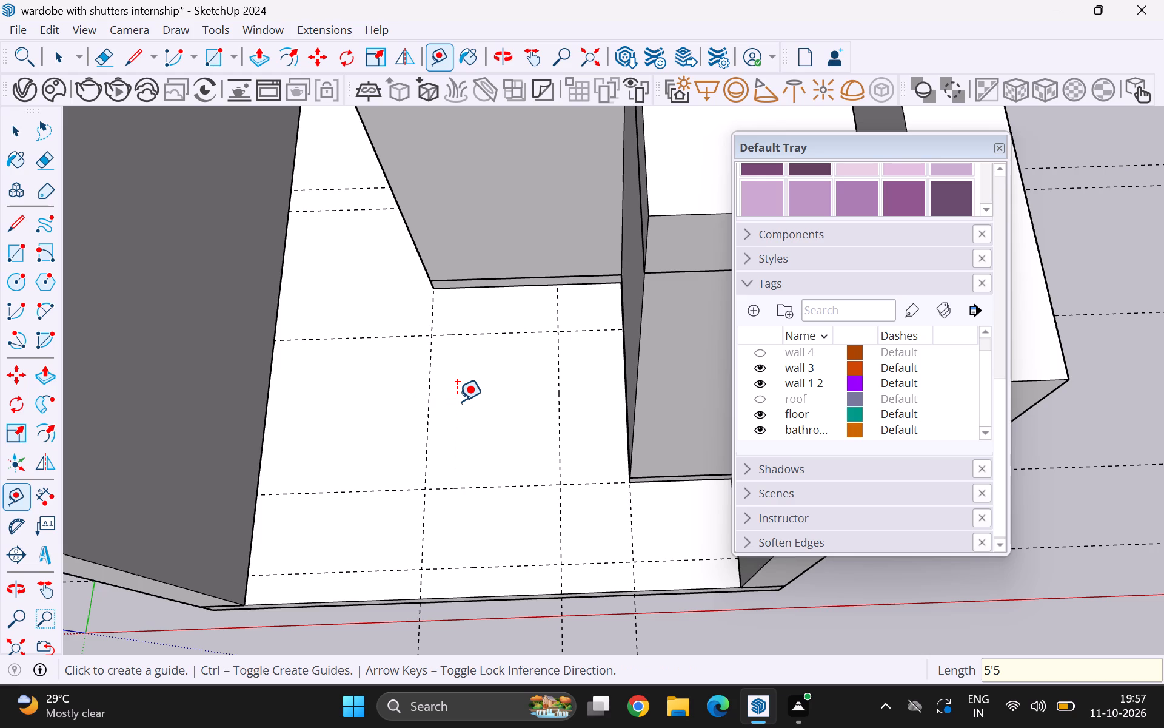
# Draw a 5'5" by 3' rectangle on the floor, from the side wall to the 5'5" guide, between the two guides spaced 3' apart.
pyautogui.press('space')
pyautogui.scroll(-1, 459, 401)
pyautogui.moveTo(441, 437); pyautogui.dragTo(501, 421, button='middle')
pyautogui.scroll(1, 457, 436)
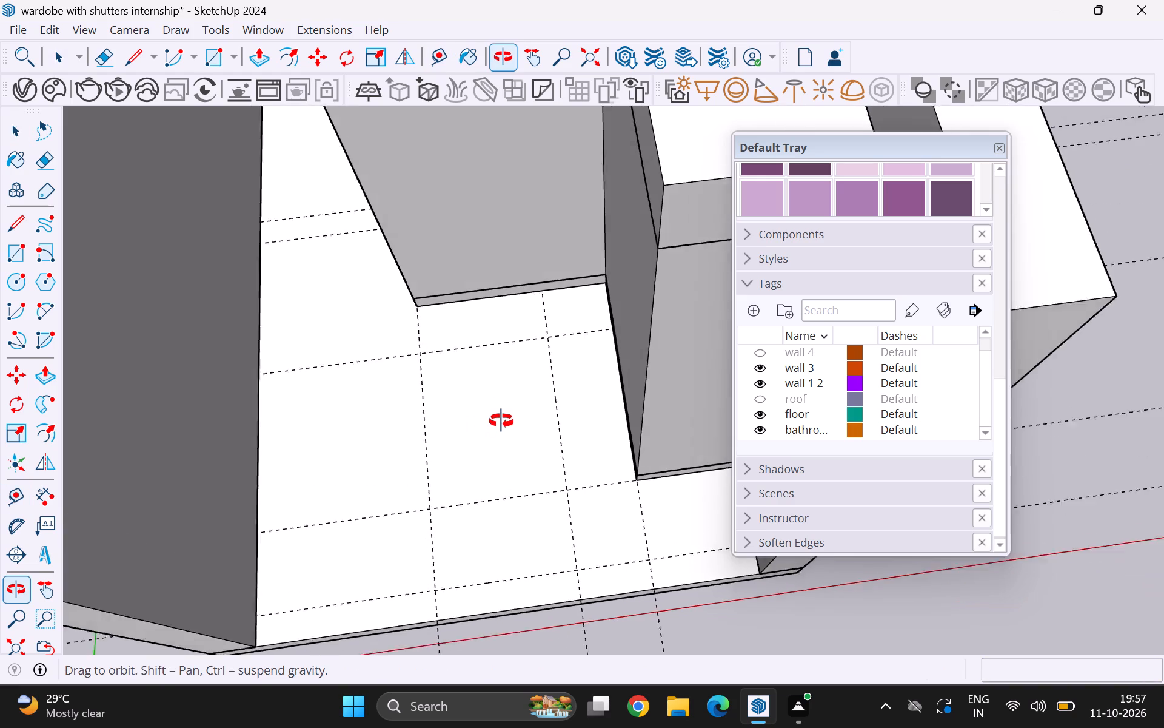
pyautogui.moveTo(501, 421); pyautogui.dragTo(446, 413, button='middle')
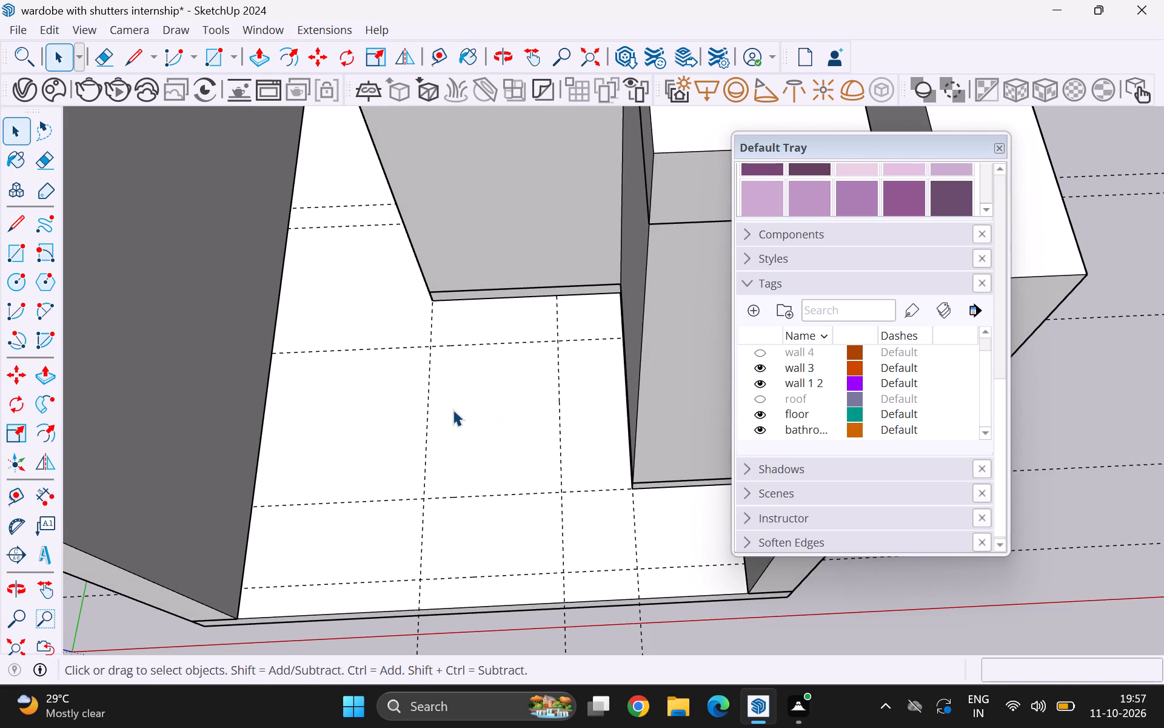
pyautogui.press('r')
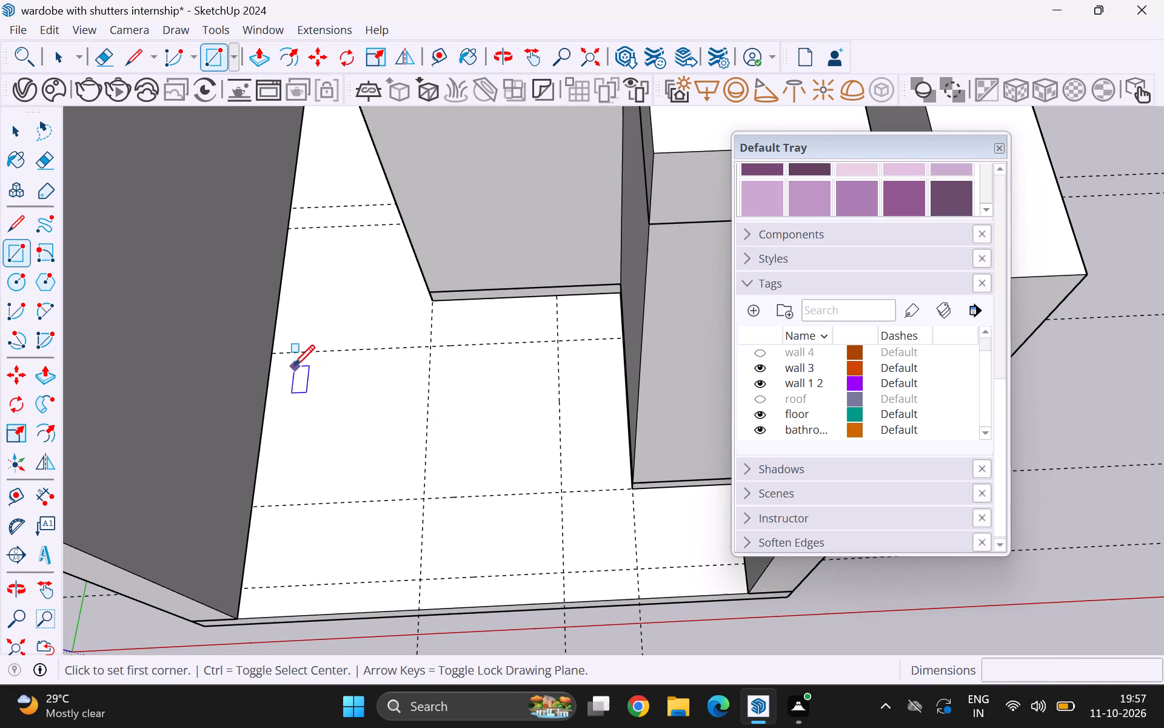
pyautogui.click(273, 356)
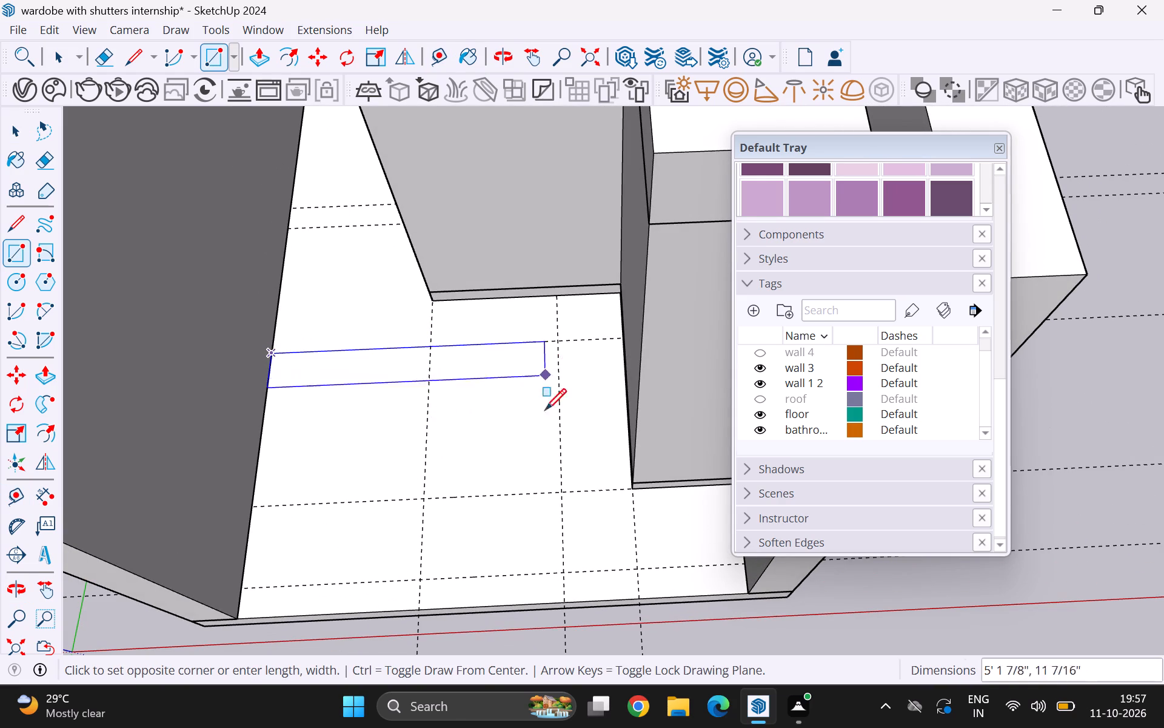
pyautogui.click(560, 491)
pyautogui.press('space')
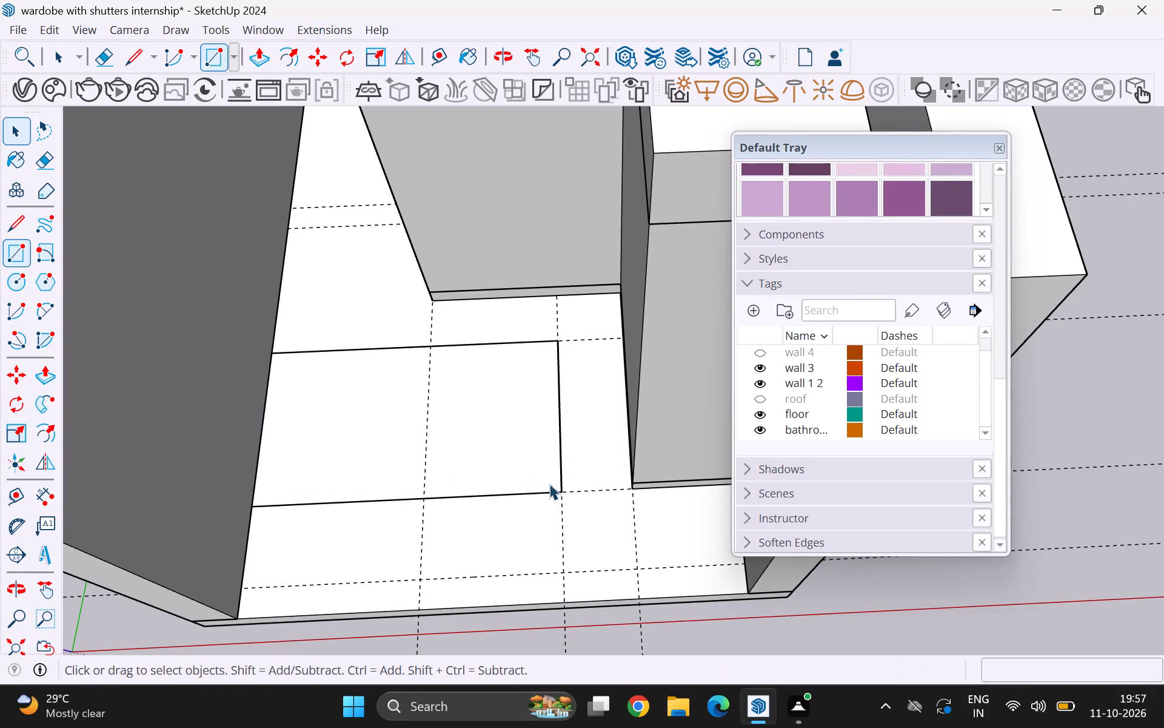
# Group the 5'5" by 3' rectangle on the floor, including its face and bounding edges.
pyautogui.scroll(-4, 509, 417)
pyautogui.moveTo(497, 541); pyautogui.dragTo(515, 211, button='middle')
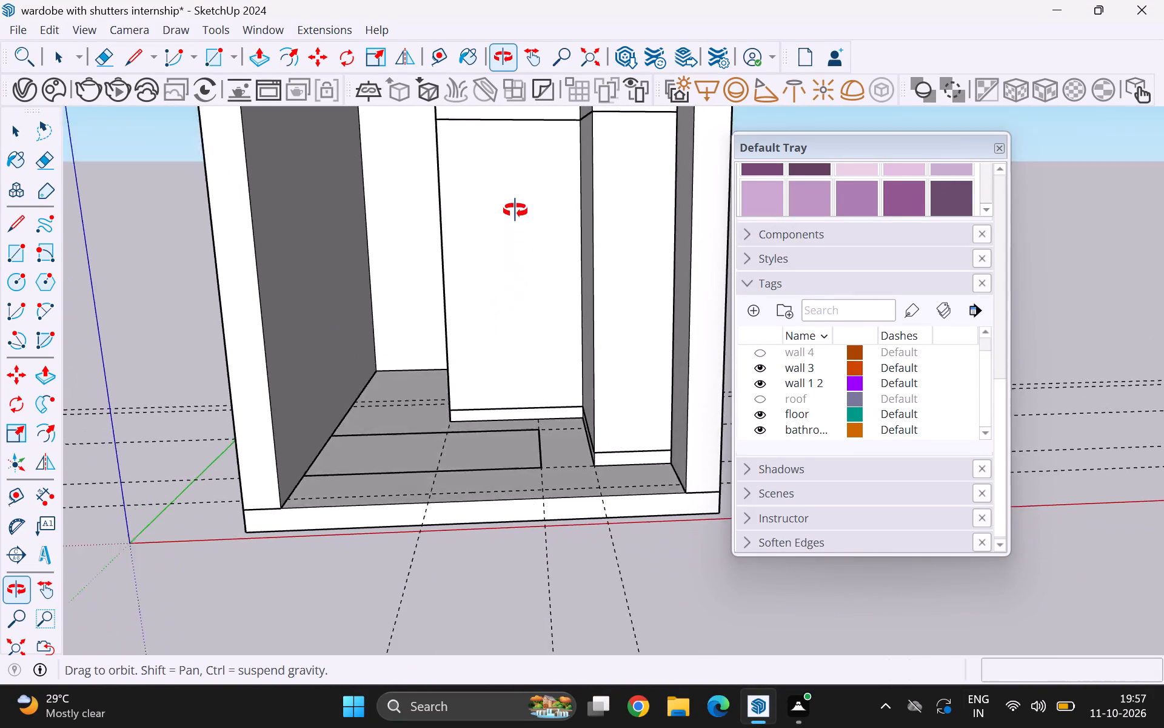
pyautogui.moveTo(515, 211); pyautogui.dragTo(512, 284, button='middle')
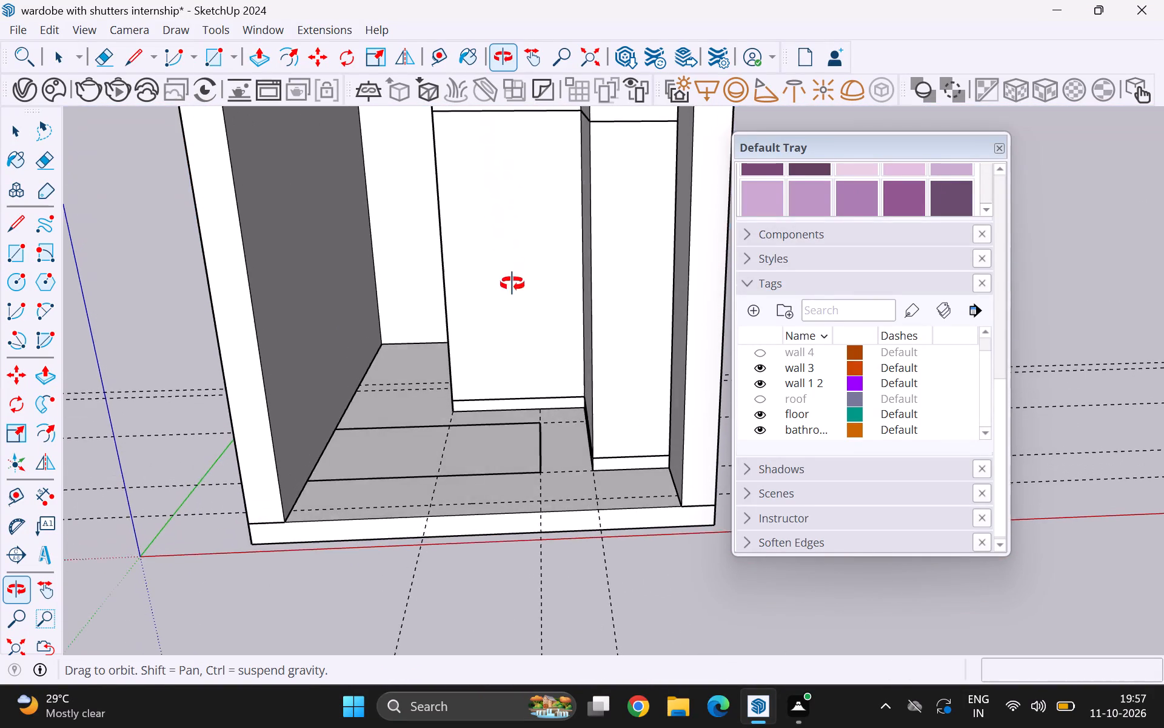
pyautogui.moveTo(512, 284); pyautogui.dragTo(481, 471, button='middle')
pyautogui.scroll(1, 481, 471)
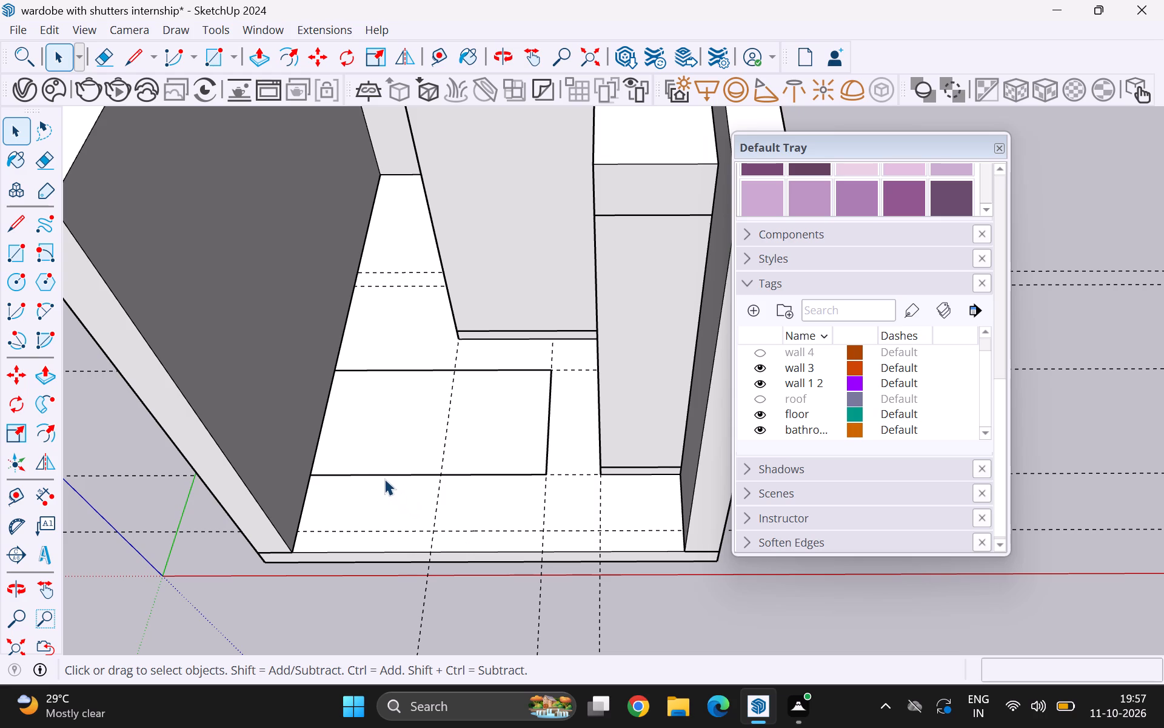
pyautogui.moveTo(348, 457); pyautogui.dragTo(472, 351, button='middle')
pyautogui.scroll(1, 595, 361)
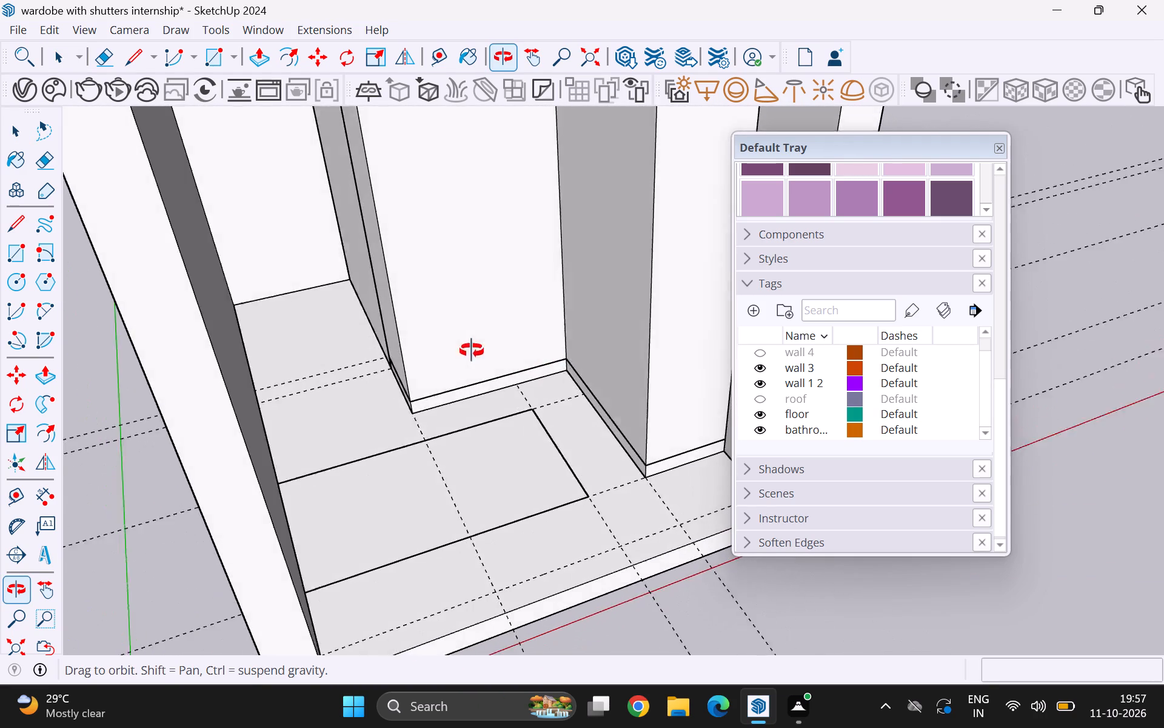
pyautogui.moveTo(472, 351); pyautogui.dragTo(467, 350, button='middle')
pyautogui.click(456, 478)
pyautogui.tripleClick(456, 478)
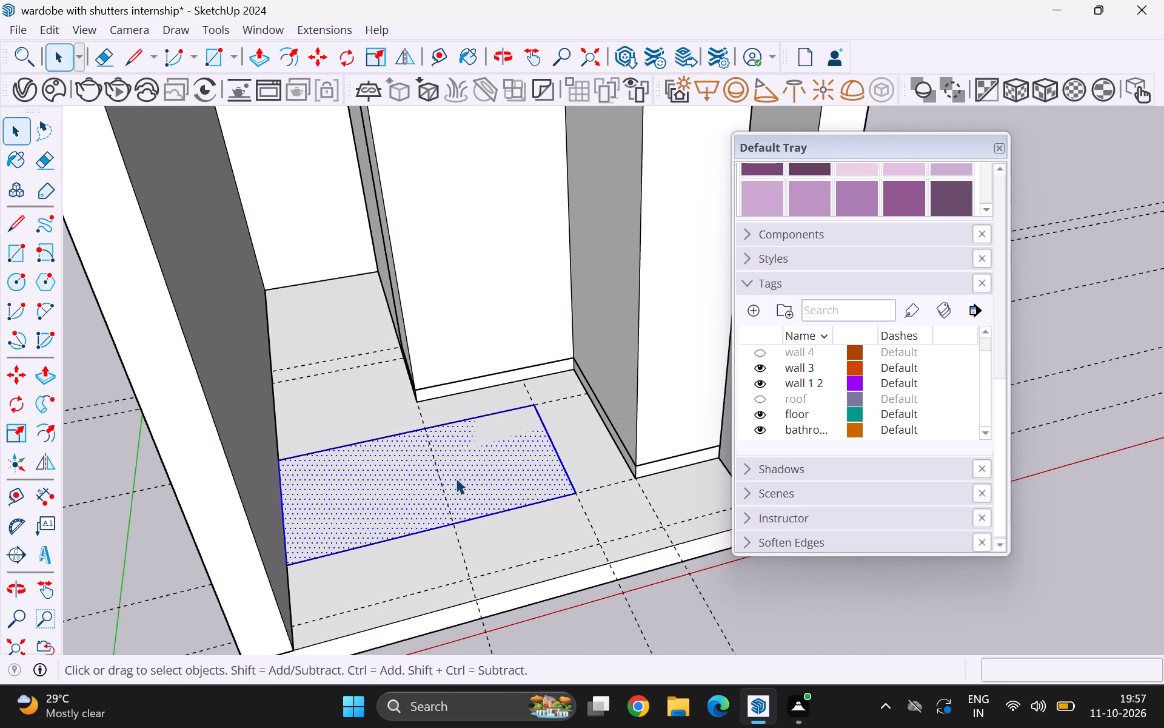
pyautogui.doubleClick(456, 478)
pyautogui.rightClick(456, 478)
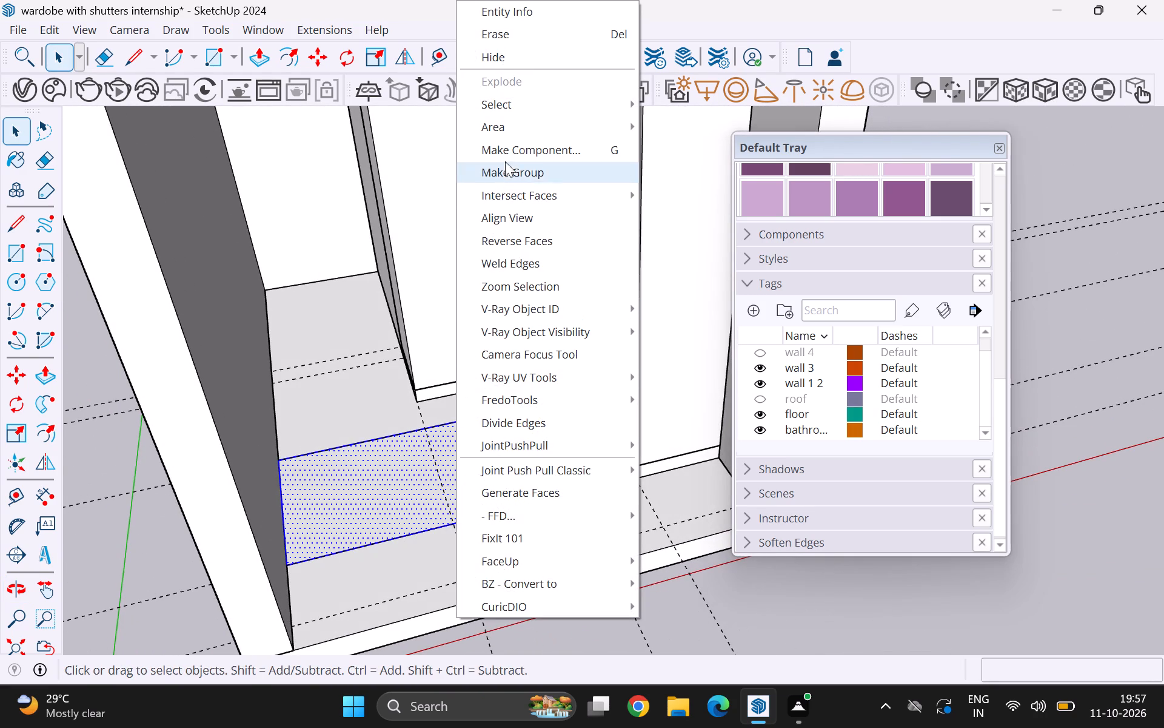
pyautogui.click(520, 174)
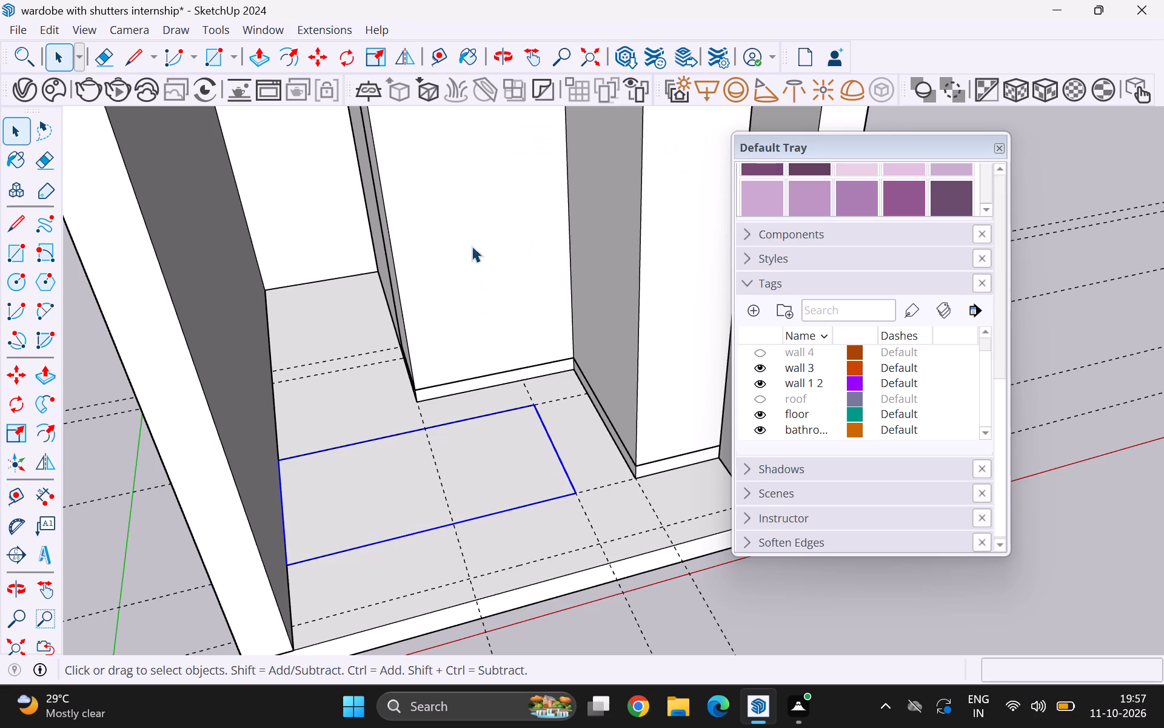
pyautogui.scroll(-9, 322, 428)
pyautogui.click(569, 279)
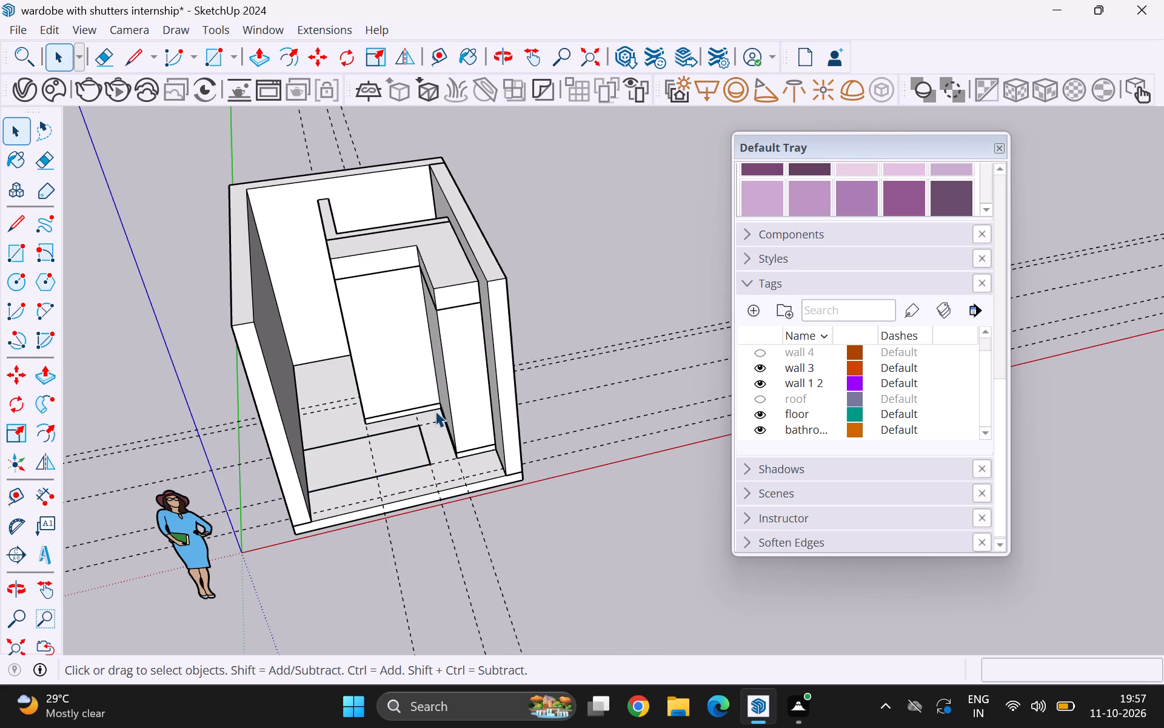
# Examine the wardrobe's plinth corners and the floor rectangle beside them, both close up and in the whole room.
pyautogui.scroll(8, 409, 423)
pyautogui.moveTo(397, 447); pyautogui.dragTo(540, 359, button='middle')
pyautogui.moveTo(473, 363); pyautogui.dragTo(438, 369, button='middle')
pyautogui.scroll(1, 544, 410)
pyautogui.moveTo(544, 410); pyautogui.dragTo(507, 414, button='middle')
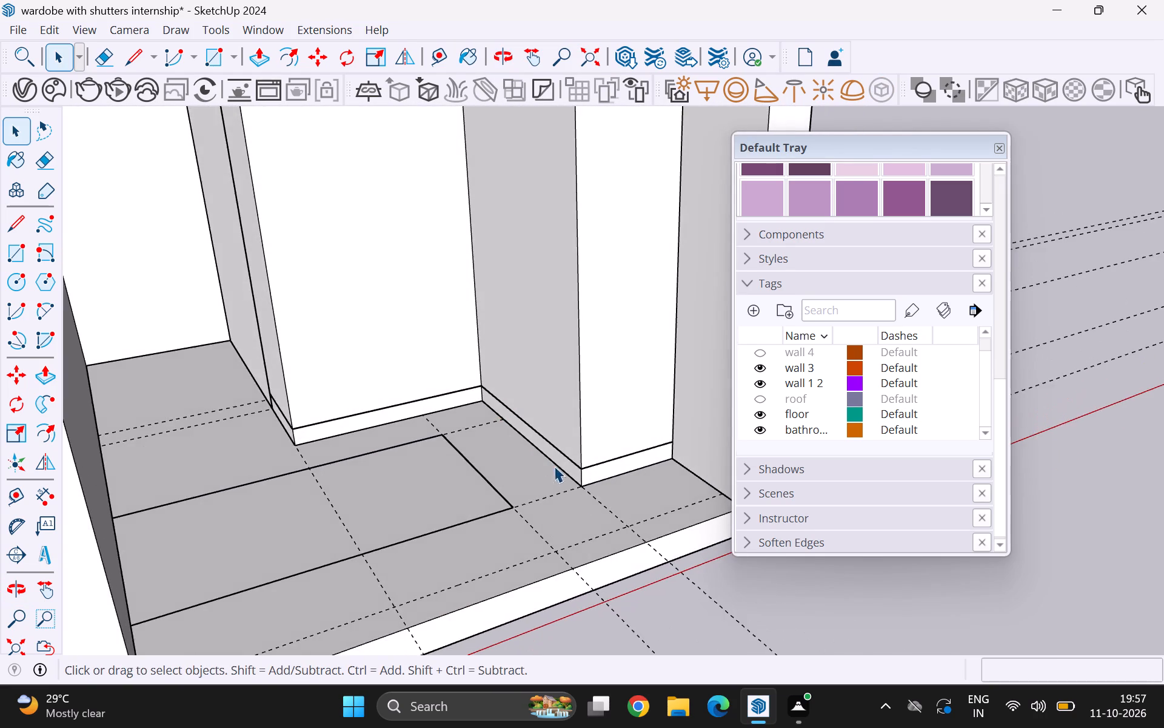
pyautogui.scroll(5, 587, 496)
pyautogui.scroll(7, 527, 428)
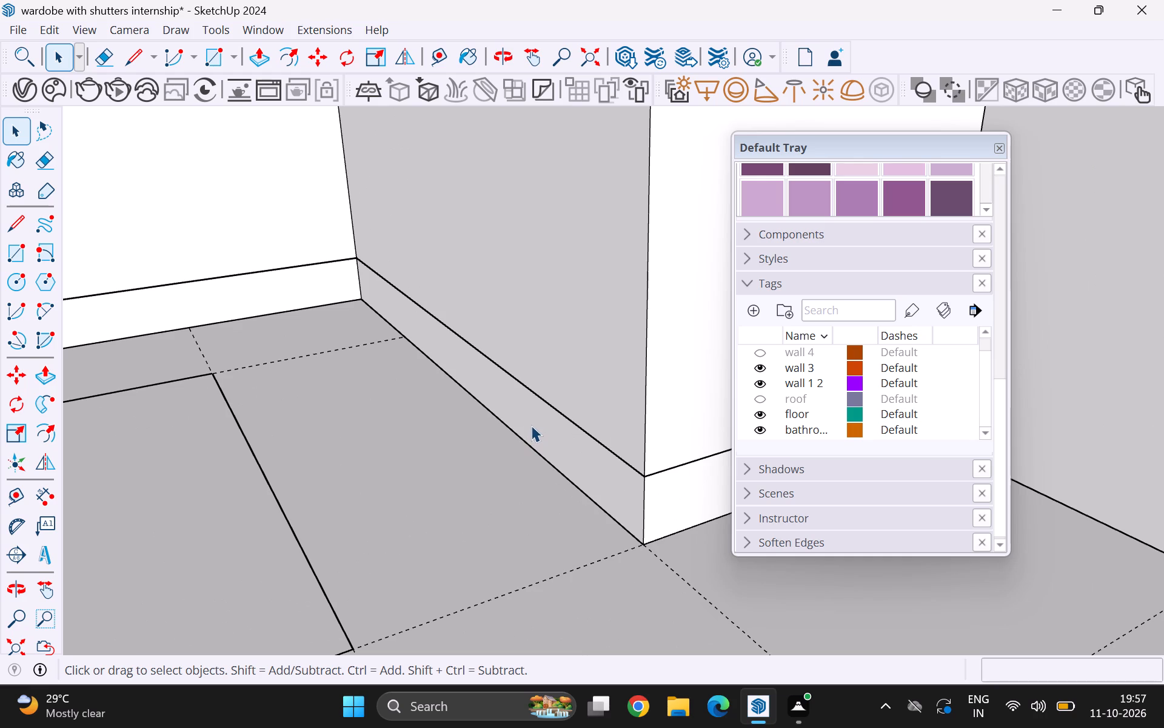
pyautogui.scroll(-4, 558, 410)
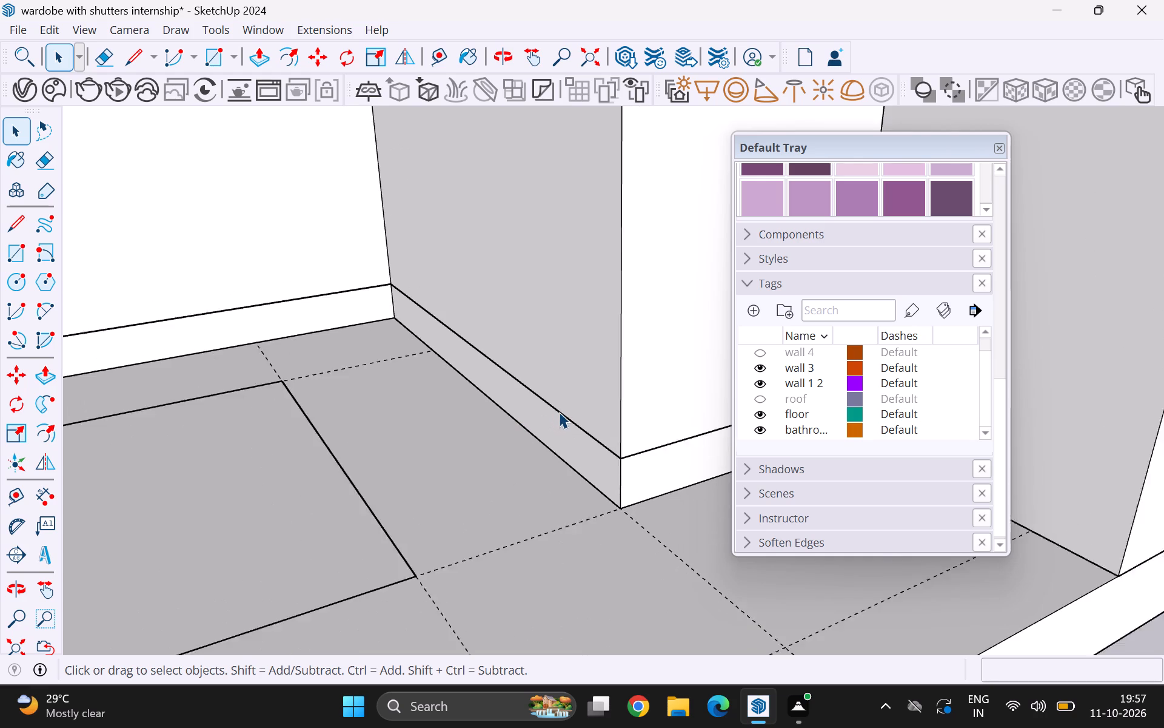
pyautogui.scroll(-3, 559, 412)
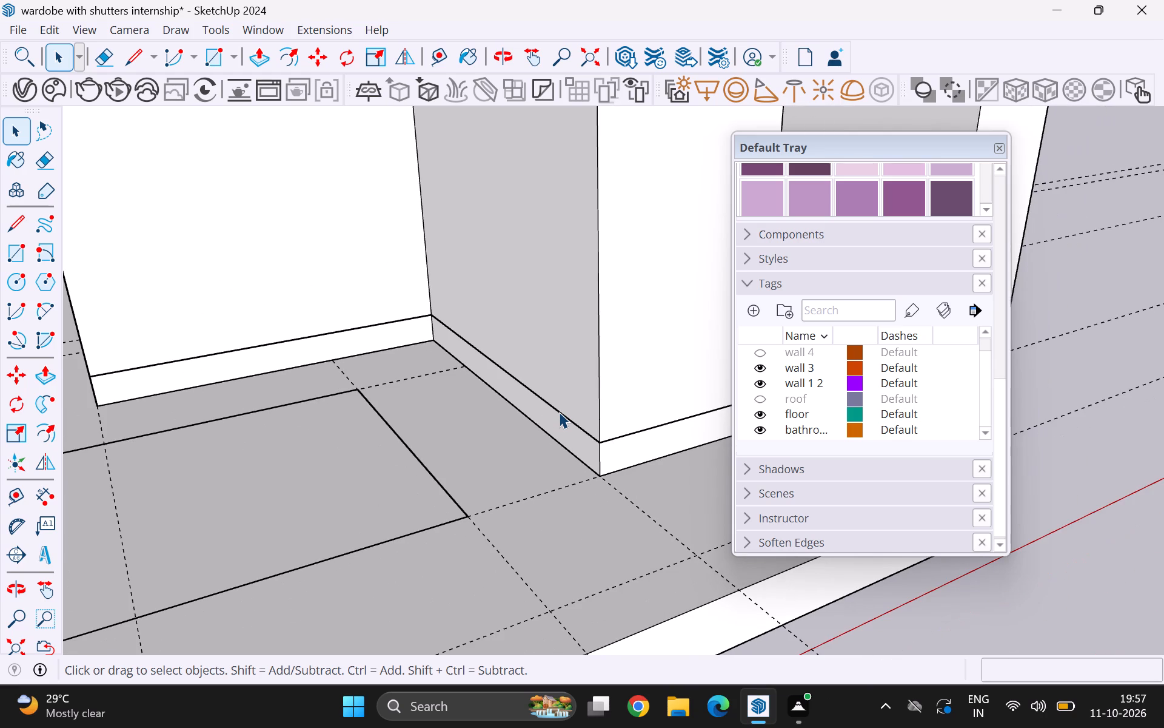
pyautogui.scroll(-1, 559, 412)
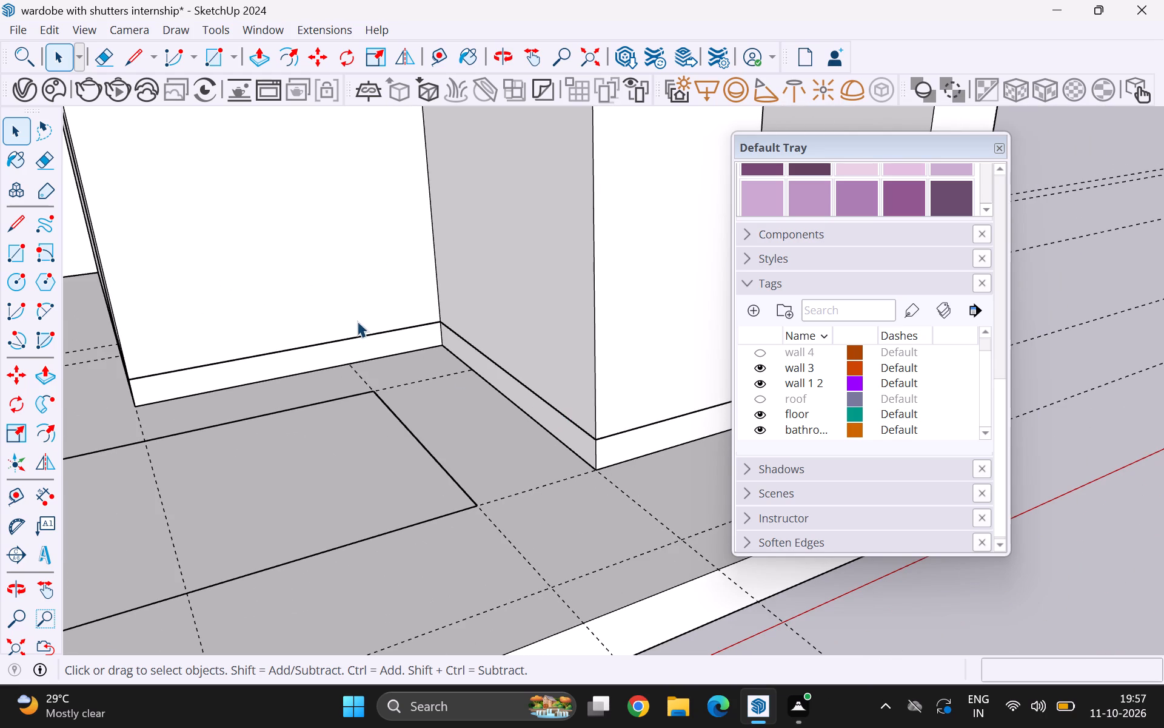
pyautogui.moveTo(357, 357); pyautogui.dragTo(358, 419, button='middle')
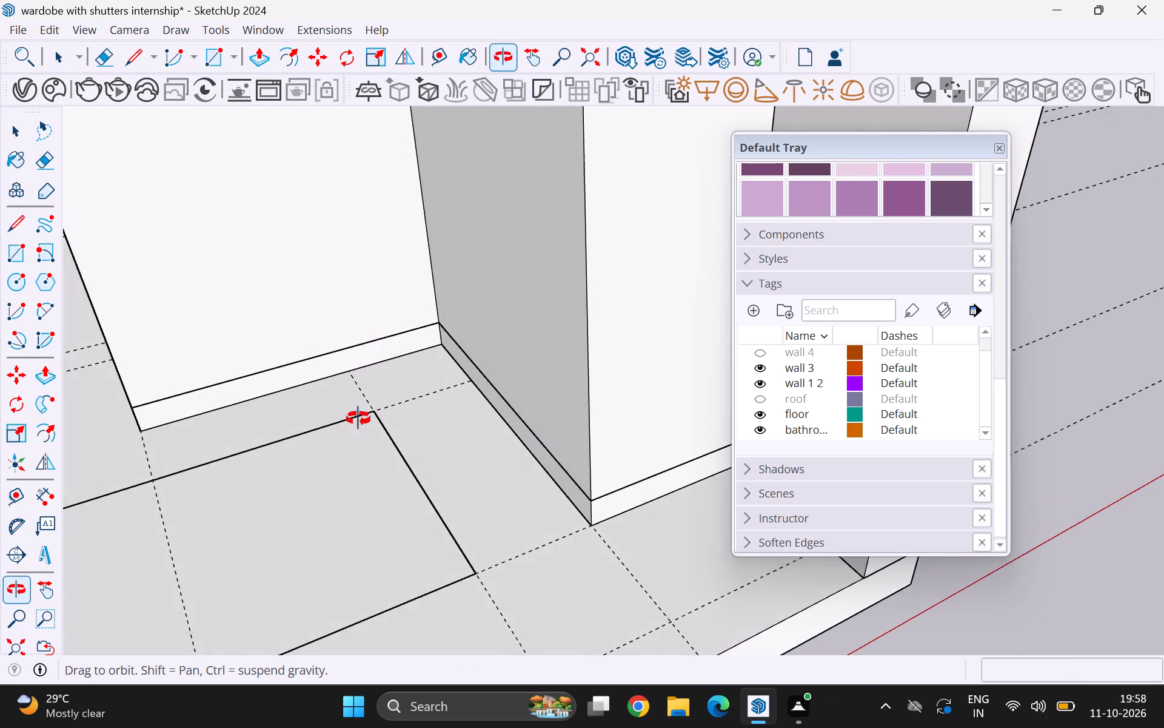
pyautogui.moveTo(358, 419); pyautogui.dragTo(400, 351, button='middle')
pyautogui.scroll(1, 380, 400)
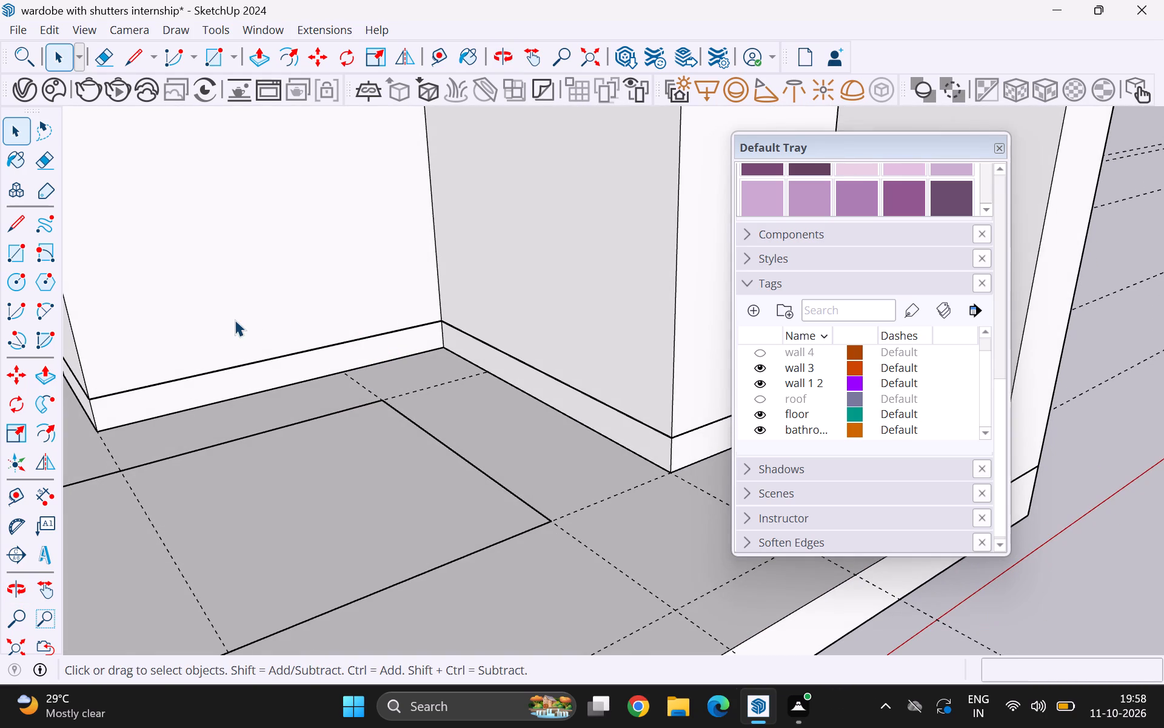
pyautogui.moveTo(112, 388); pyautogui.dragTo(380, 356, button='middle')
pyautogui.scroll(1, 118, 386)
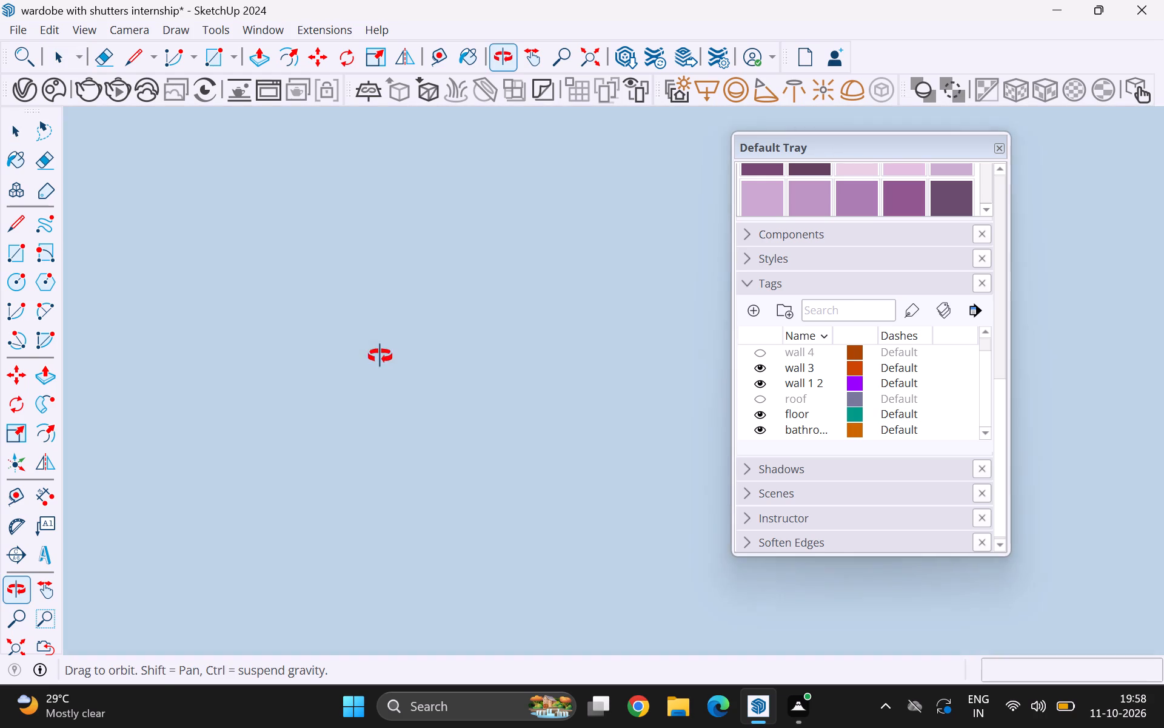
pyautogui.moveTo(380, 356); pyautogui.dragTo(154, 412, button='middle')
pyautogui.scroll(-7, 395, 377)
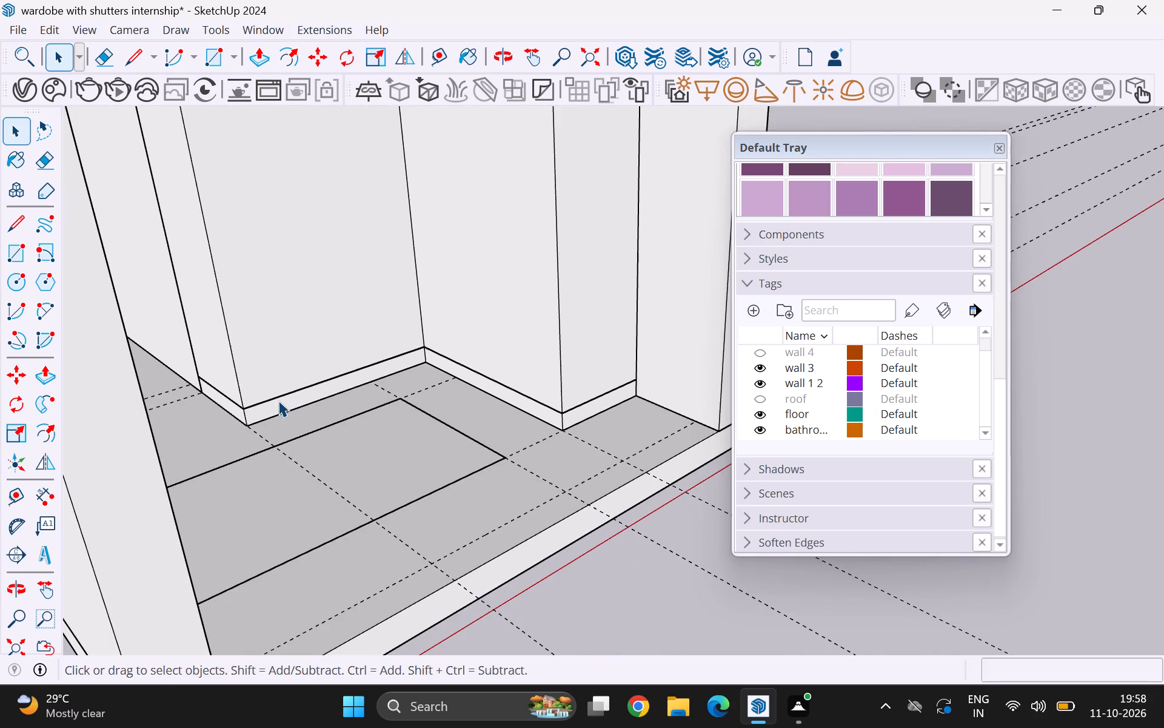
pyautogui.scroll(8, 270, 398)
pyautogui.moveTo(263, 431); pyautogui.dragTo(241, 431, button='middle')
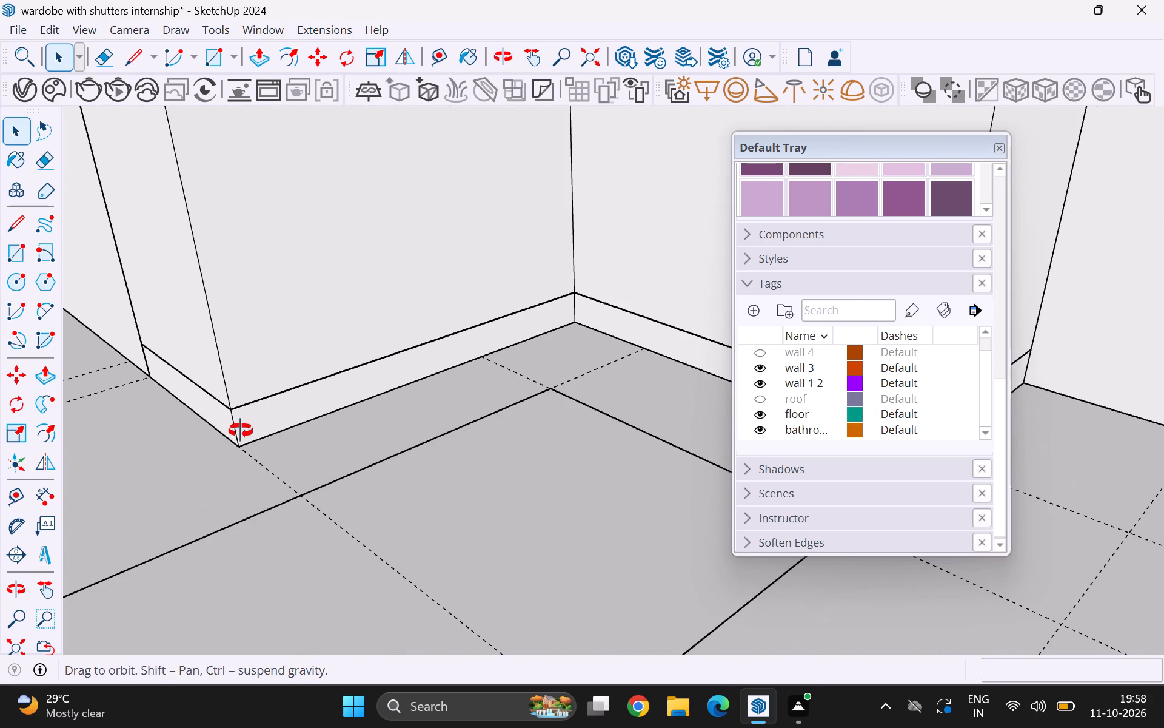
pyautogui.moveTo(241, 431); pyautogui.dragTo(226, 422, button='middle')
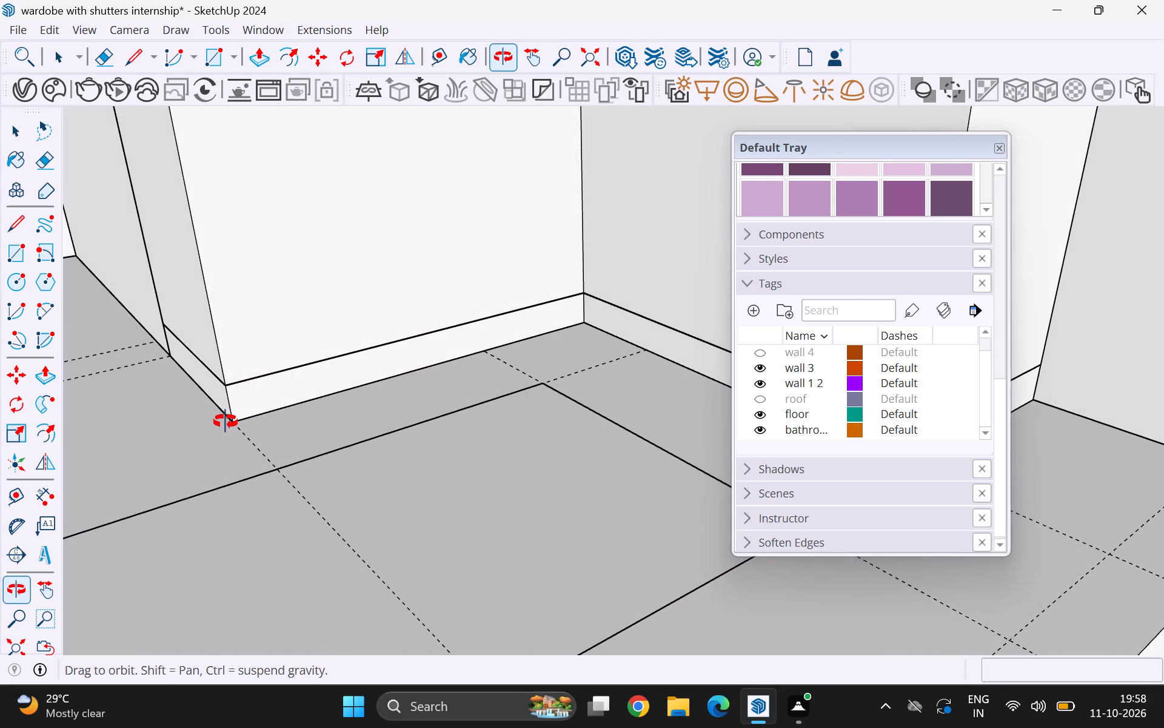
pyautogui.moveTo(226, 422); pyautogui.dragTo(323, 409, button='middle')
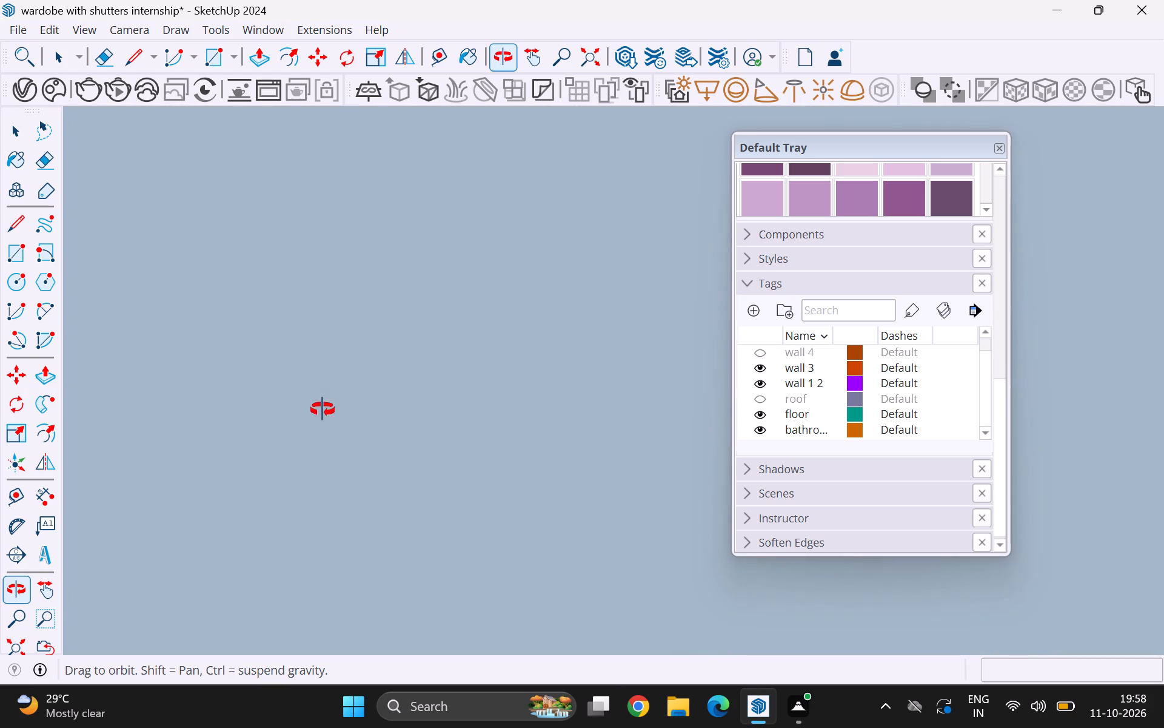
pyautogui.moveTo(323, 409); pyautogui.dragTo(188, 409, button='middle')
pyautogui.scroll(-8, 195, 408)
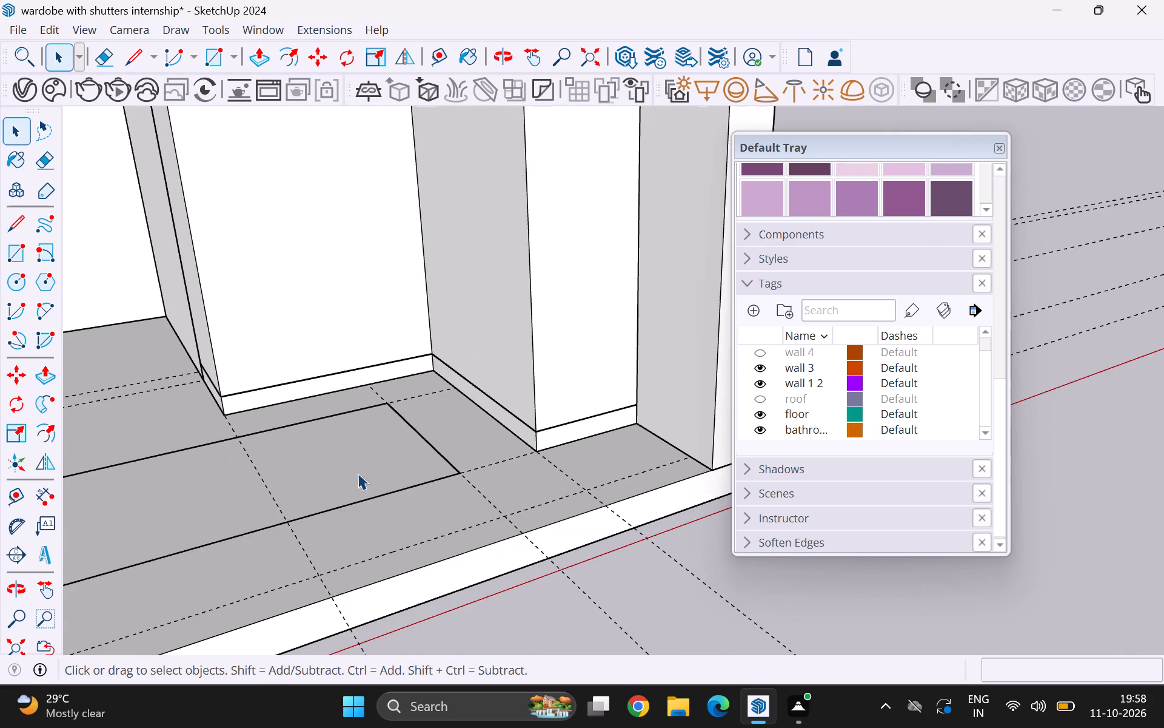
pyautogui.moveTo(430, 474); pyautogui.dragTo(270, 604, button='middle')
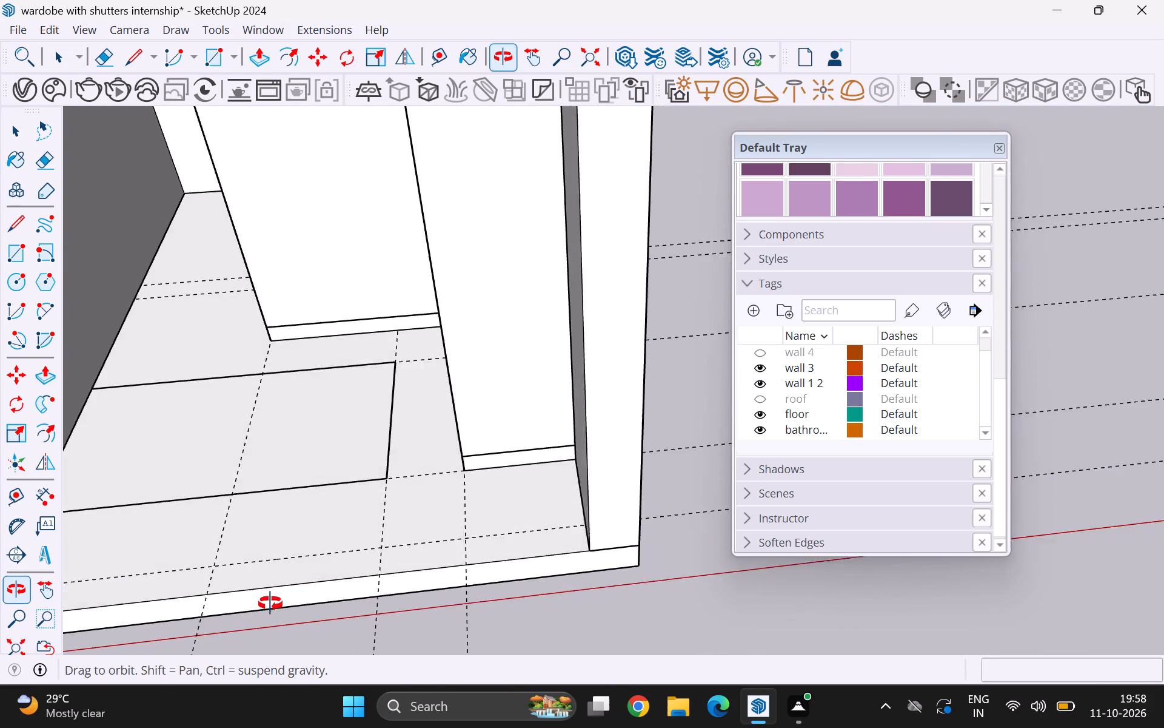
pyautogui.moveTo(270, 604); pyautogui.dragTo(264, 617, button='middle')
pyautogui.scroll(-3, 279, 487)
pyautogui.scroll(-7, 365, 478)
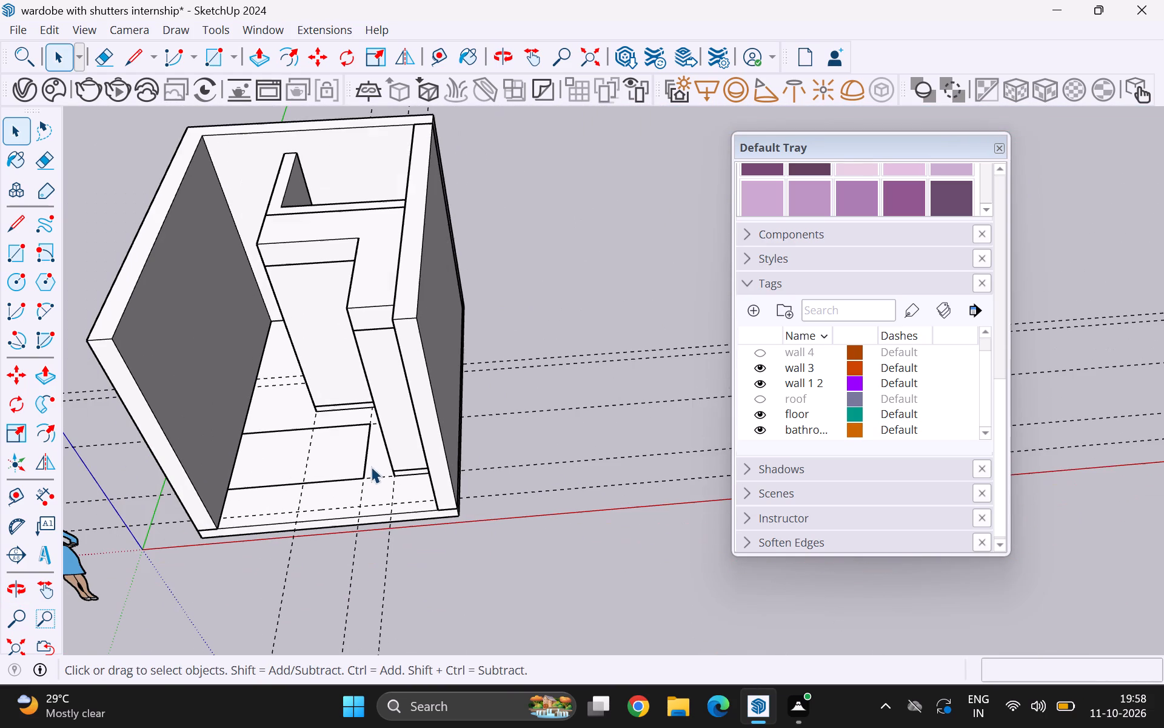
pyautogui.scroll(1, 266, 477)
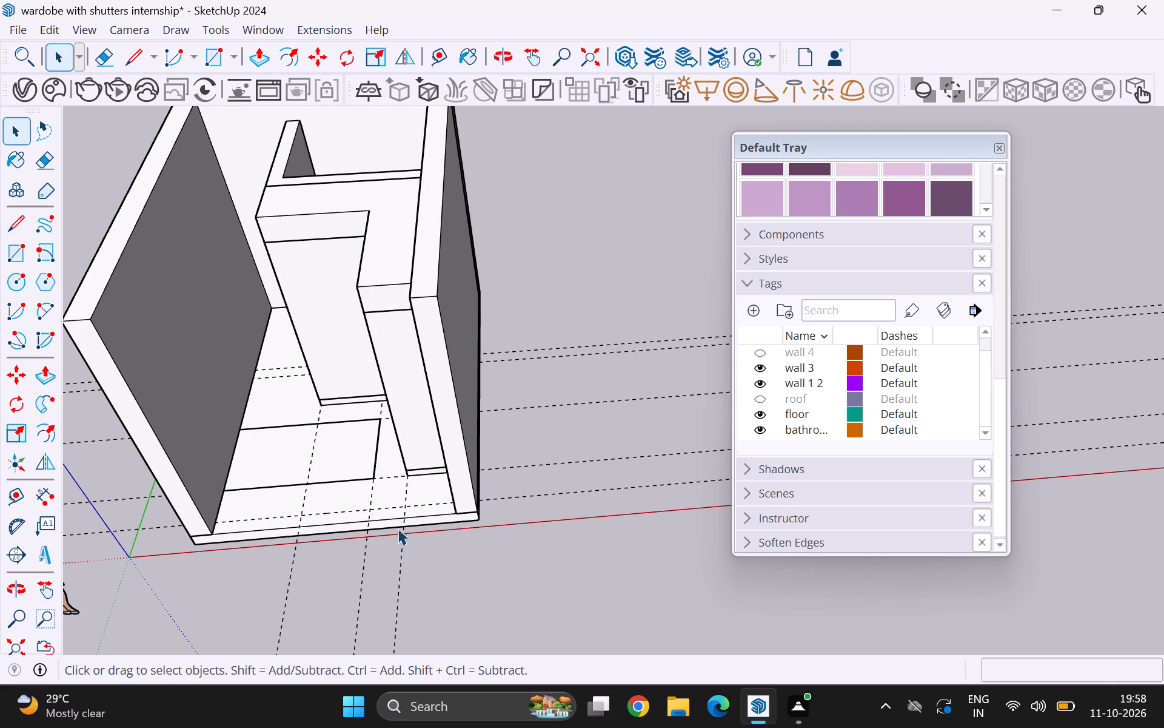
pyautogui.moveTo(392, 540); pyautogui.dragTo(450, 484, button='middle')
pyautogui.scroll(1, 392, 540)
pyautogui.middleClick(413, 425)
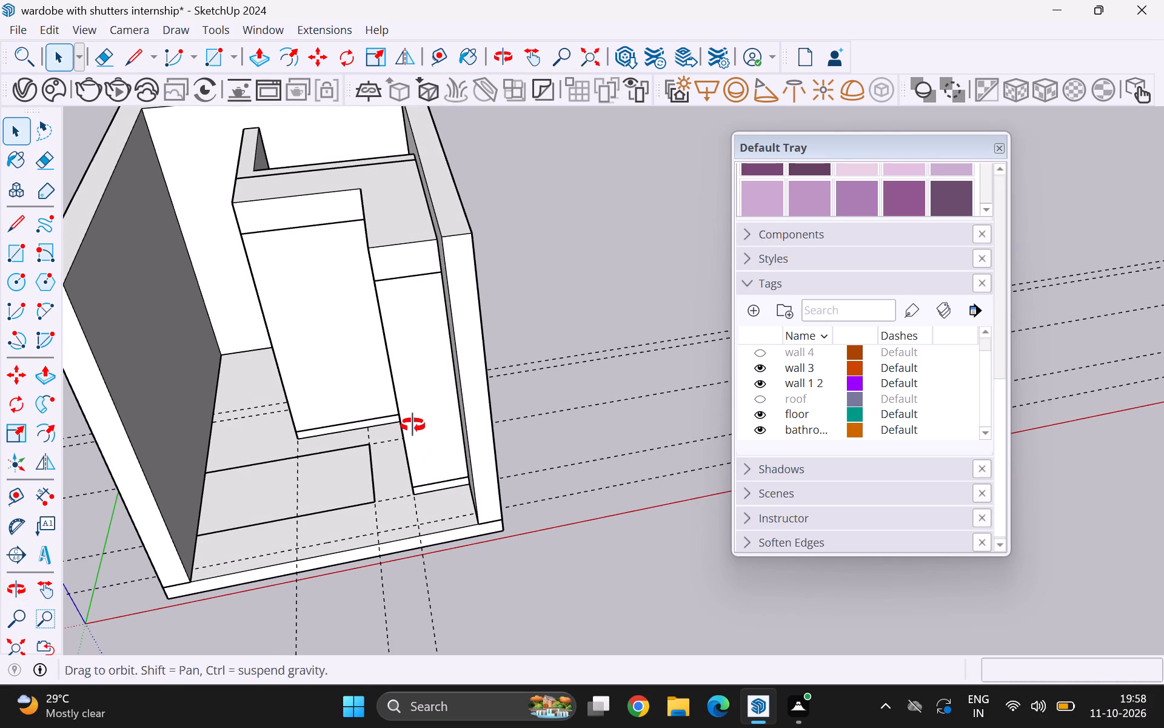
pyautogui.scroll(-1, 415, 497)
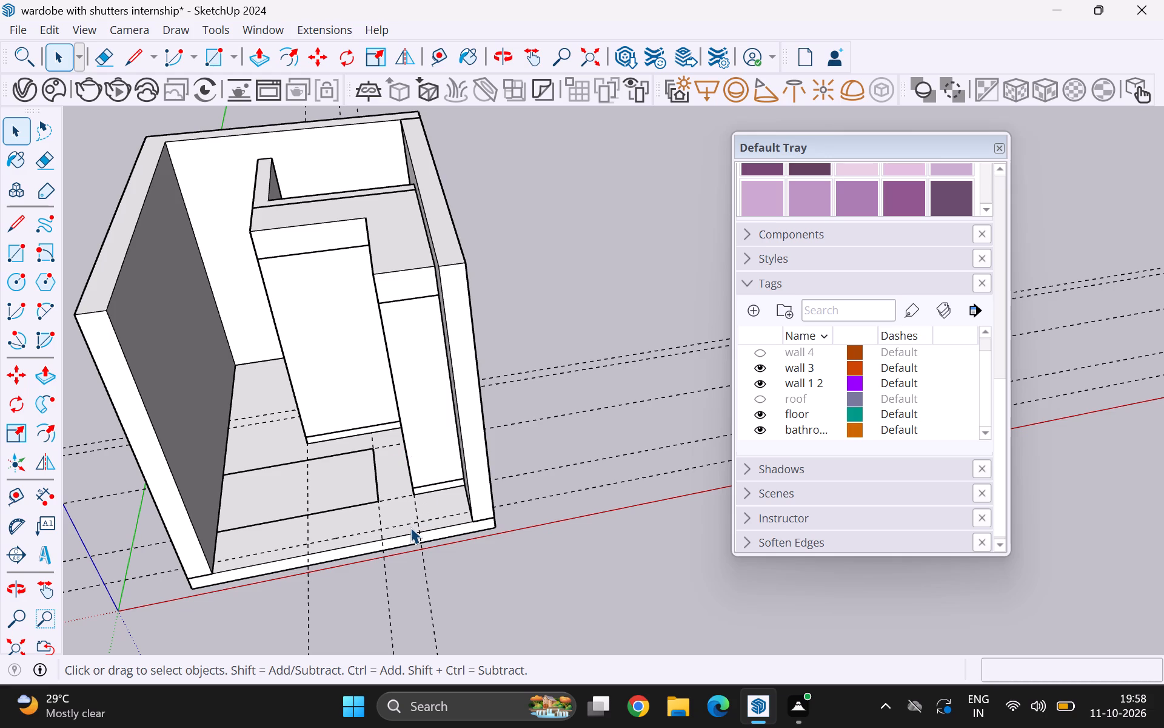
# Open the plinth group and push the inner side face beneath the projecting leg 1" inward.
pyautogui.moveTo(354, 486); pyautogui.dragTo(487, 459, button='middle')
pyautogui.scroll(1, 366, 484)
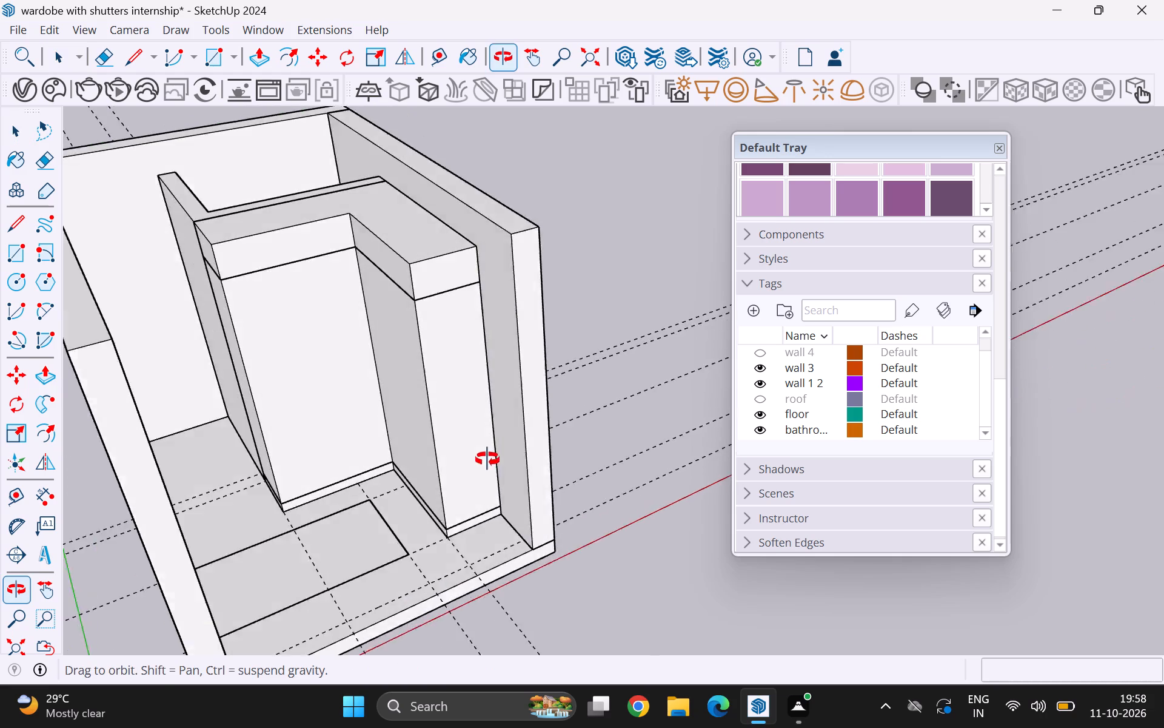
pyautogui.moveTo(487, 459); pyautogui.dragTo(509, 392, button='middle')
pyautogui.scroll(1, 504, 400)
pyautogui.scroll(11, 393, 500)
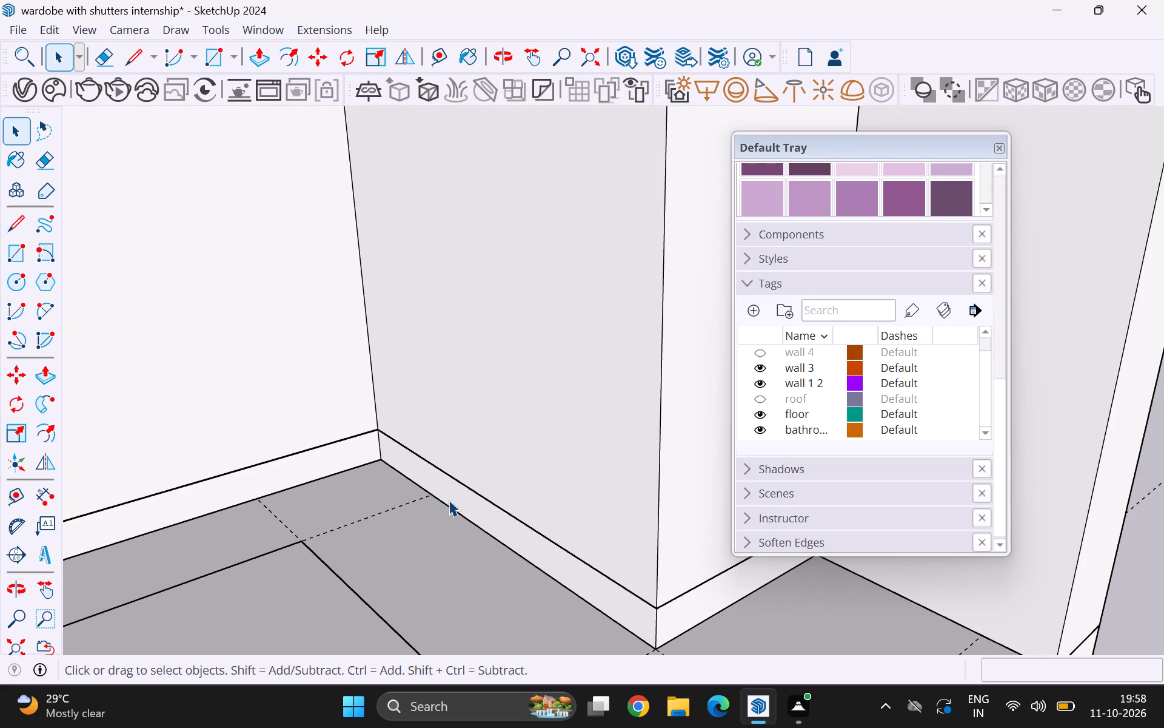
pyautogui.doubleClick(449, 500)
pyautogui.doubleClick(457, 498)
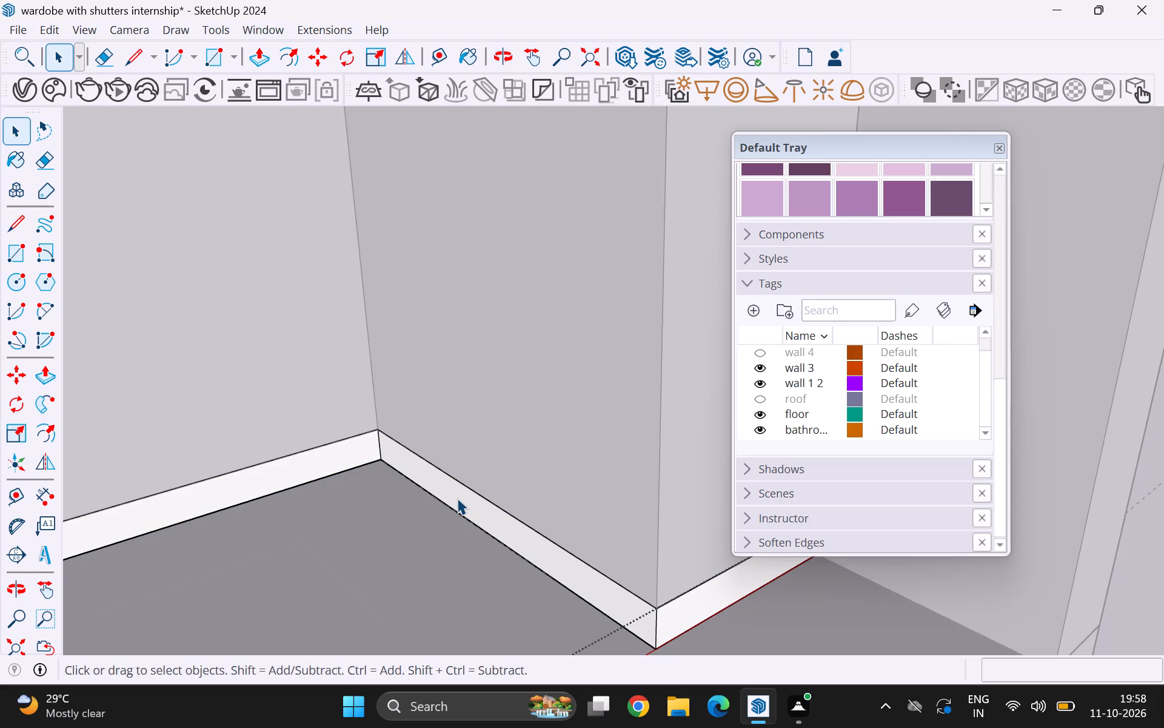
pyautogui.click(457, 498)
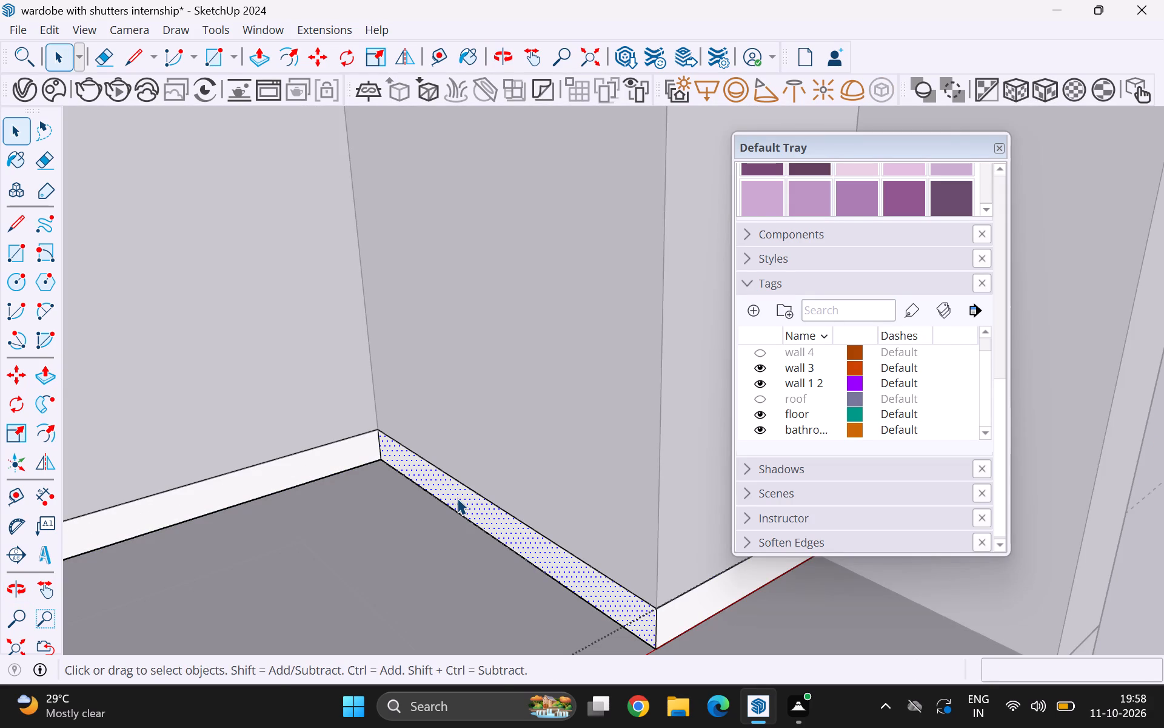
pyautogui.press('p')
pyautogui.click(457, 498)
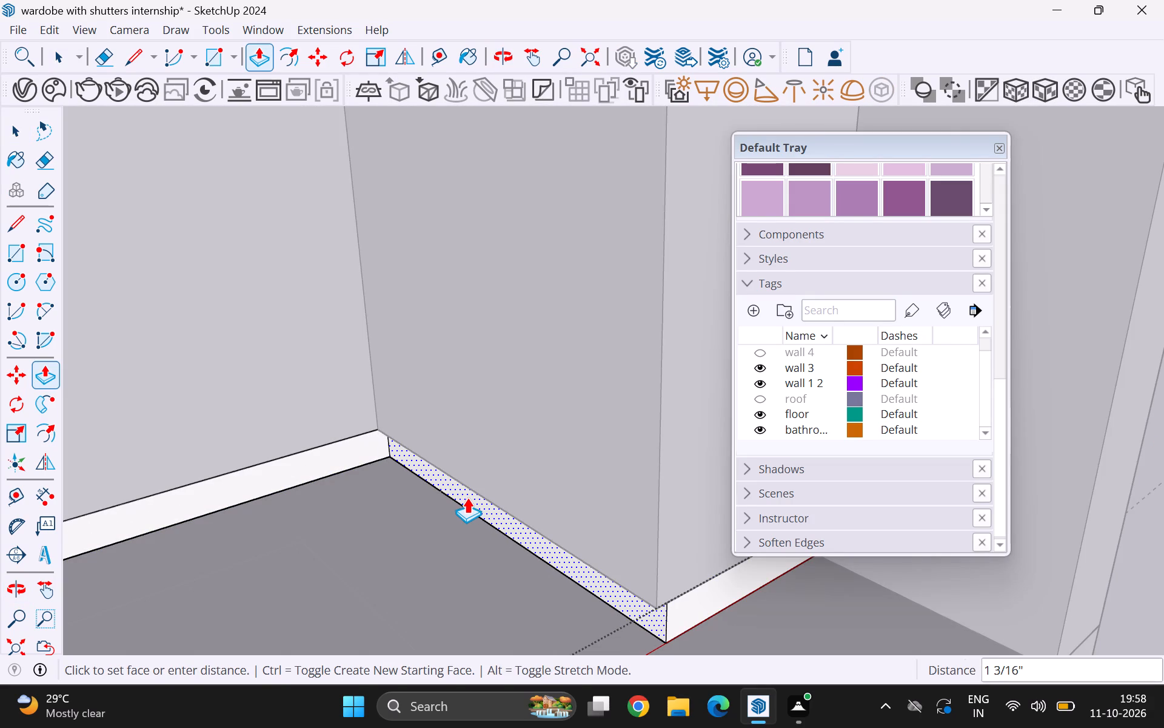
pyautogui.press('1')
pyautogui.press('Return')
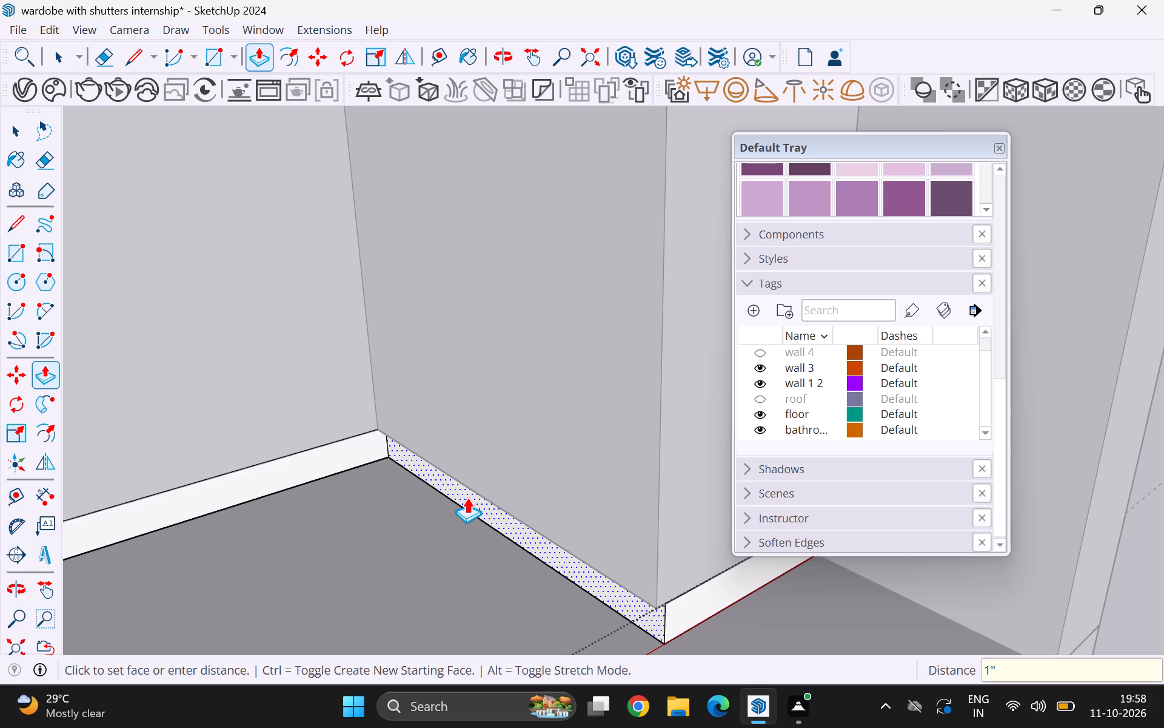
pyautogui.press('space')
# Push the front plinth face beneath the wardrobe's recessed section inward by the same 1".
pyautogui.click(329, 457)
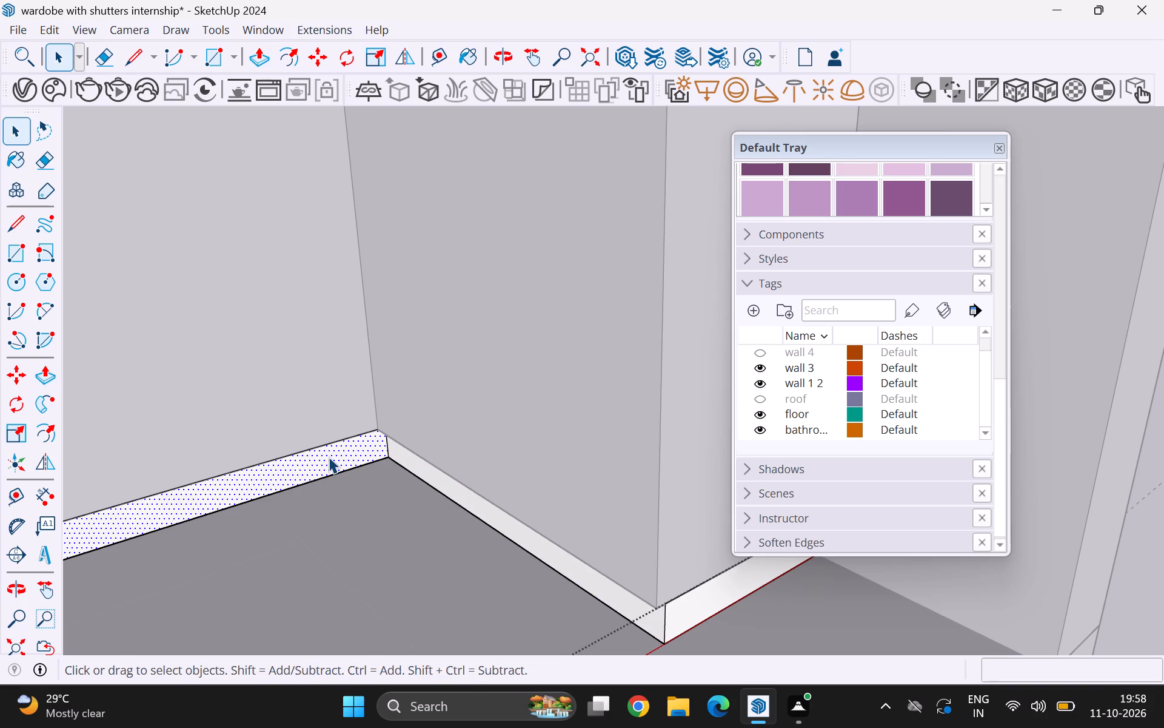
pyautogui.press('p')
pyautogui.doubleClick(329, 457)
pyautogui.press('space')
pyautogui.scroll(-8, 344, 454)
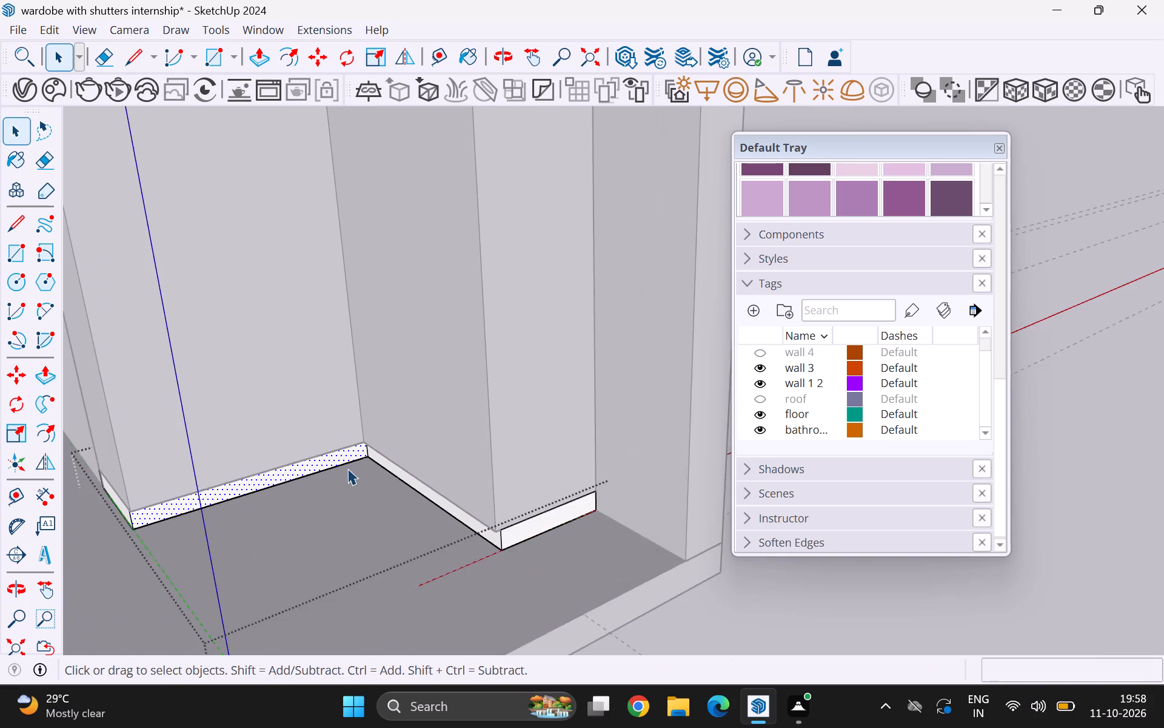
pyautogui.scroll(-7, 347, 468)
pyautogui.scroll(7, 436, 510)
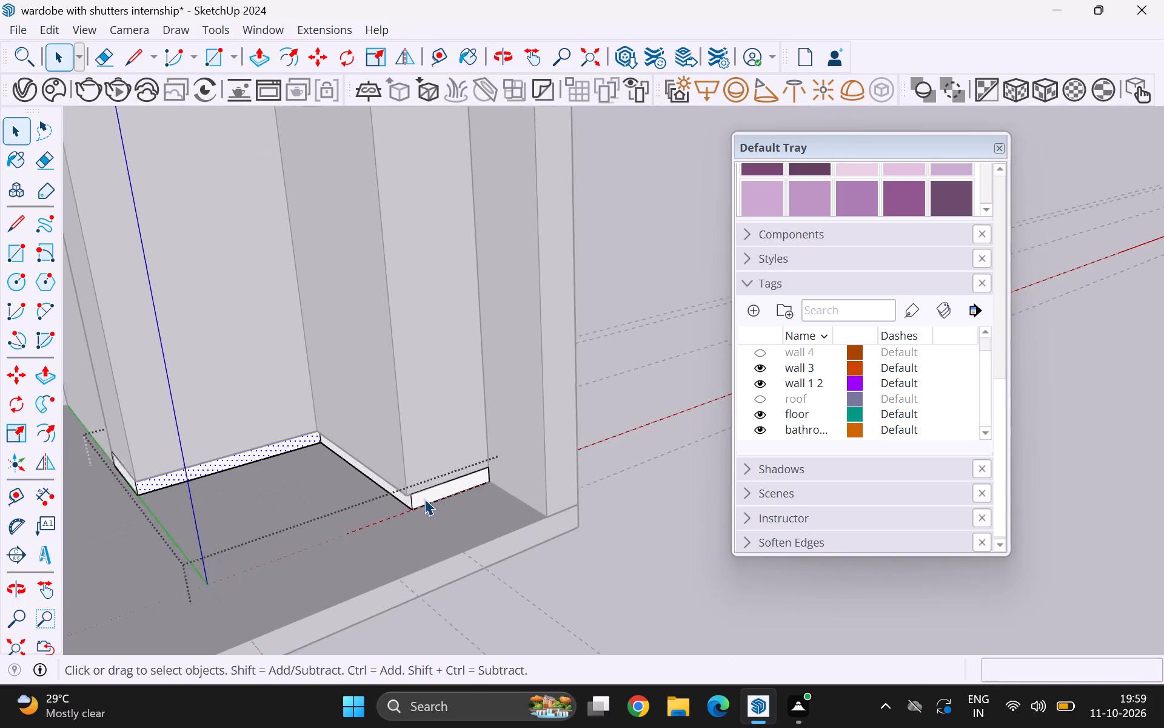
# Close the plinth group and hide the main wardrobe body standing on the plinth.
pyautogui.scroll(6, 424, 499)
pyautogui.moveTo(401, 526); pyautogui.dragTo(308, 468, button='middle')
pyautogui.middleClick(301, 465)
pyautogui.moveTo(301, 470); pyautogui.dragTo(304, 482, button='middle')
pyautogui.scroll(3, 341, 459)
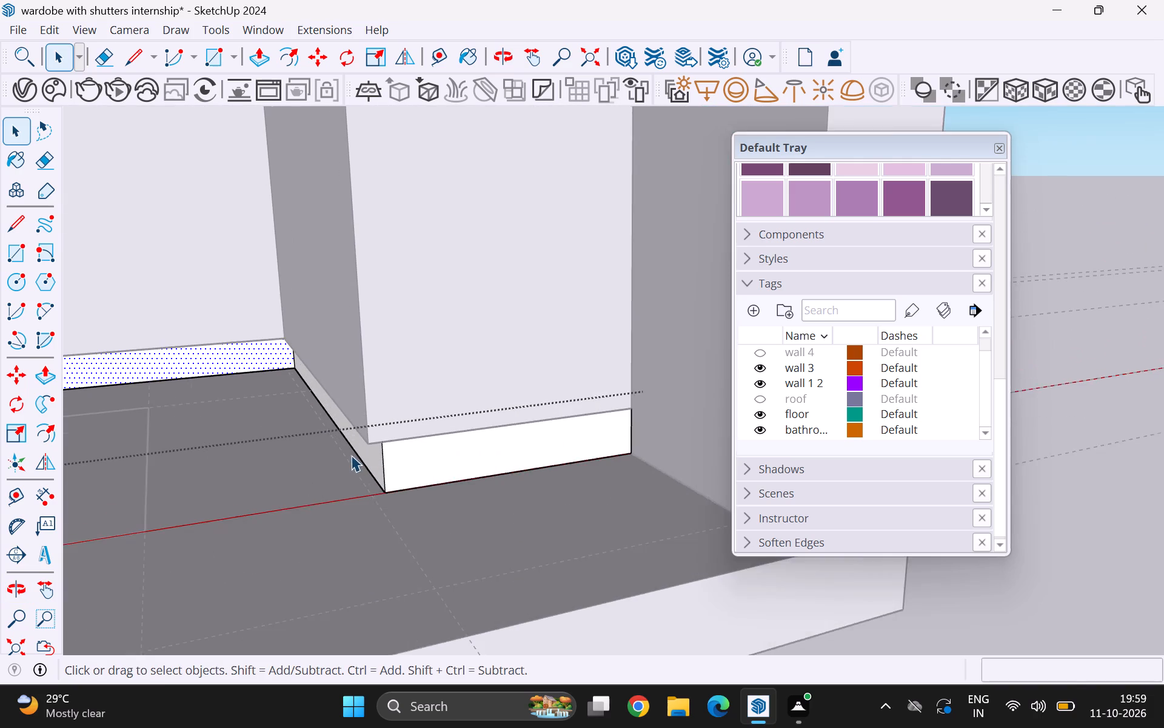
pyautogui.scroll(5, 351, 455)
pyautogui.scroll(-17, 436, 505)
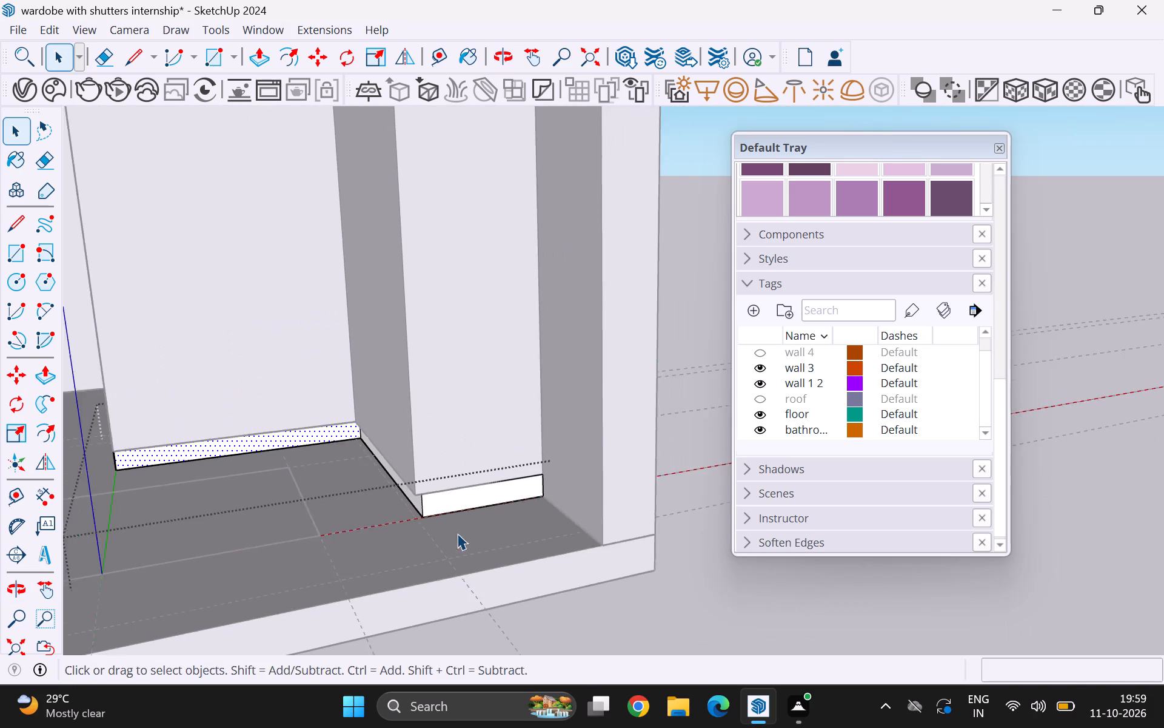
pyautogui.click(660, 460)
pyautogui.click(441, 420)
pyautogui.rightClick(441, 420)
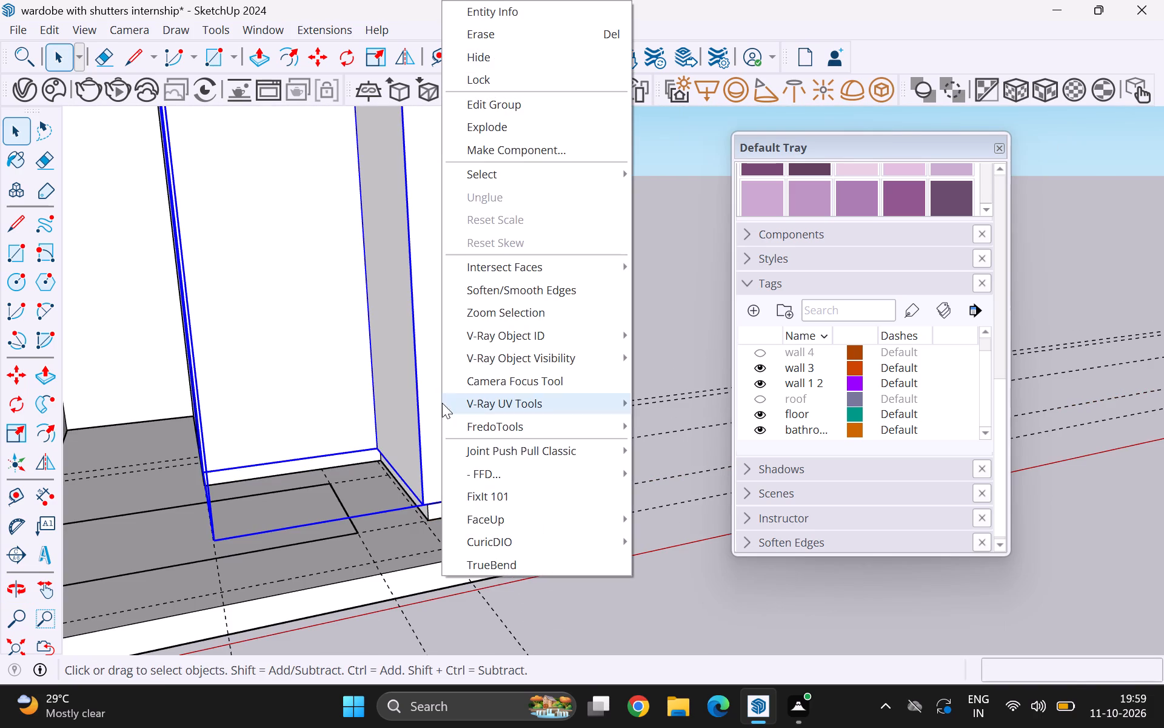
pyautogui.click(488, 61)
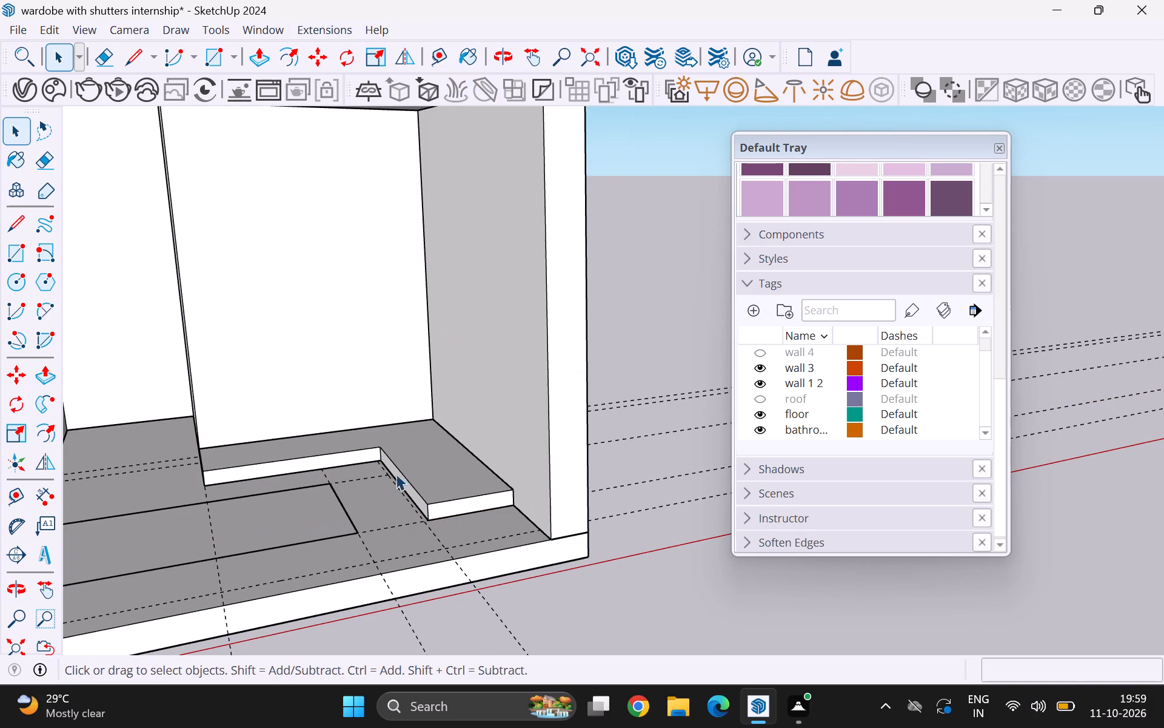
# Inside the plinth group, draw a two-point arc bulging outward about 1 1/16" along the inner vertical edge of the projecting leg's front end.
pyautogui.scroll(5, 410, 562)
pyautogui.scroll(10, 455, 482)
pyautogui.doubleClick(431, 497)
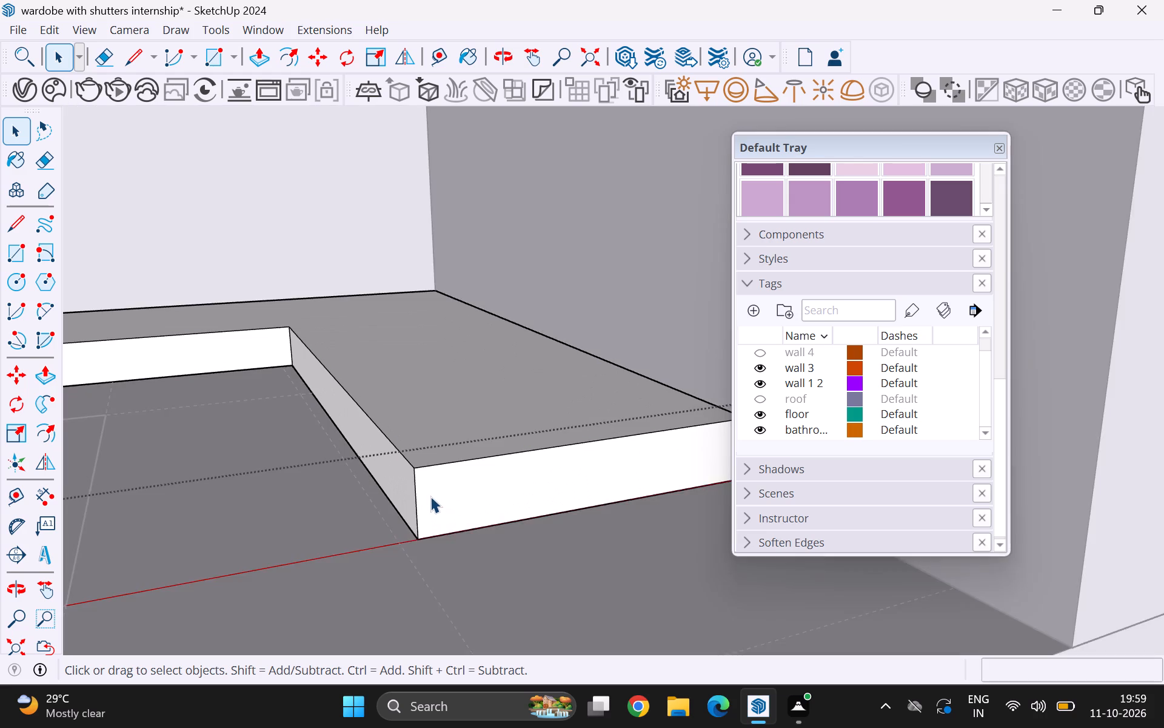
pyautogui.scroll(8, 421, 483)
pyautogui.moveTo(430, 510); pyautogui.dragTo(351, 503, button='middle')
pyautogui.scroll(1, 408, 511)
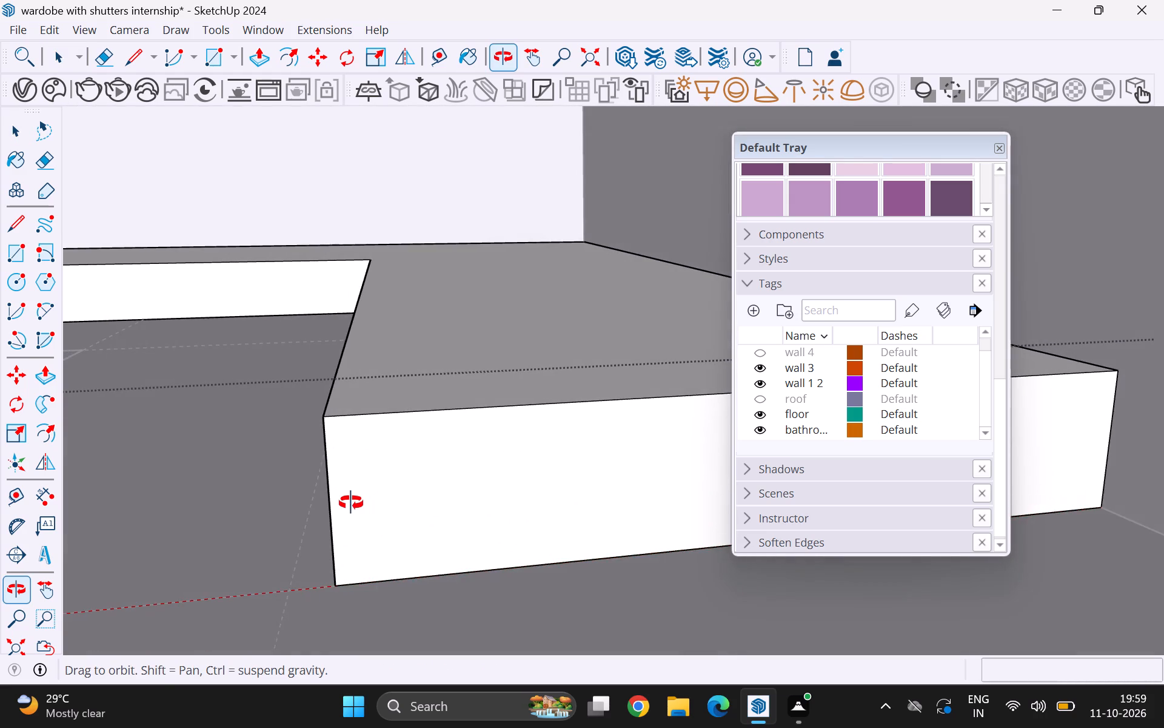
pyautogui.moveTo(351, 503); pyautogui.dragTo(376, 503, button='middle')
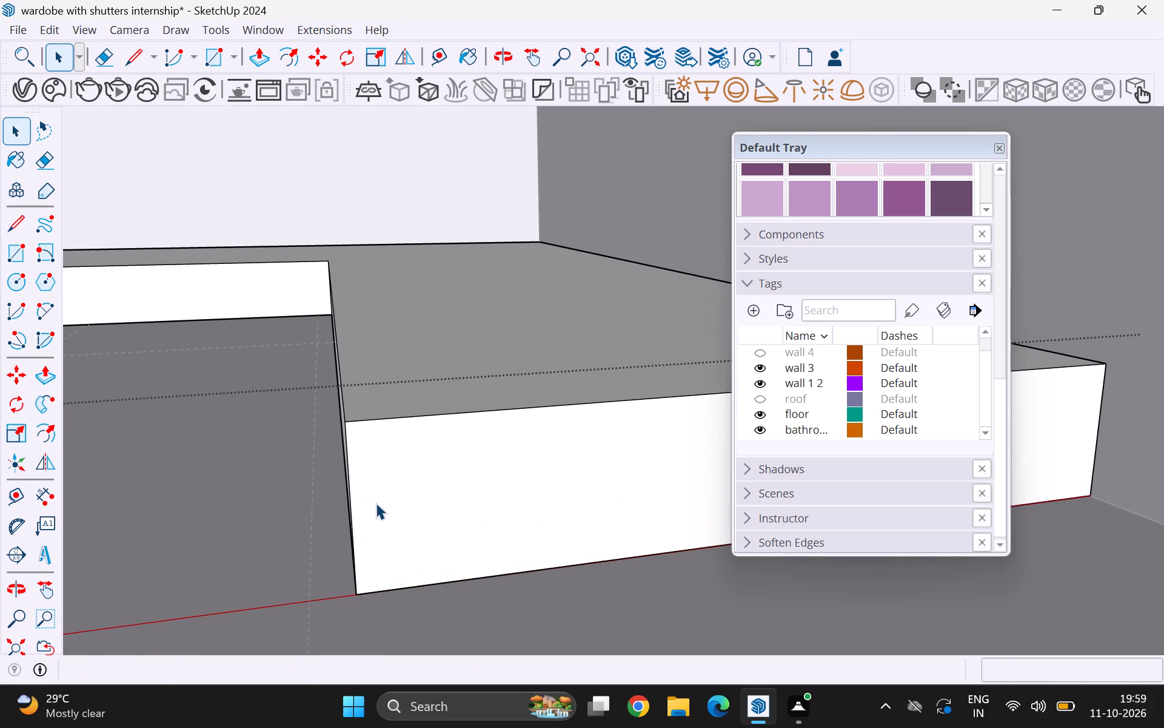
pyautogui.press('a')
pyautogui.click(344, 416)
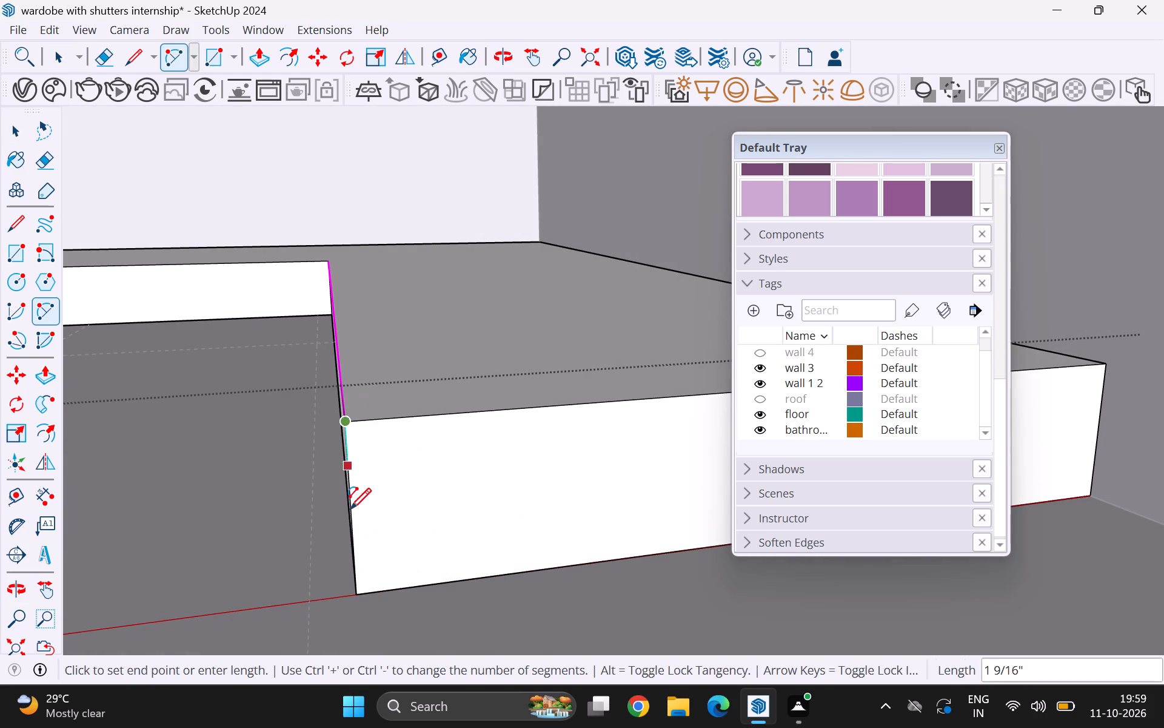
pyautogui.click(359, 588)
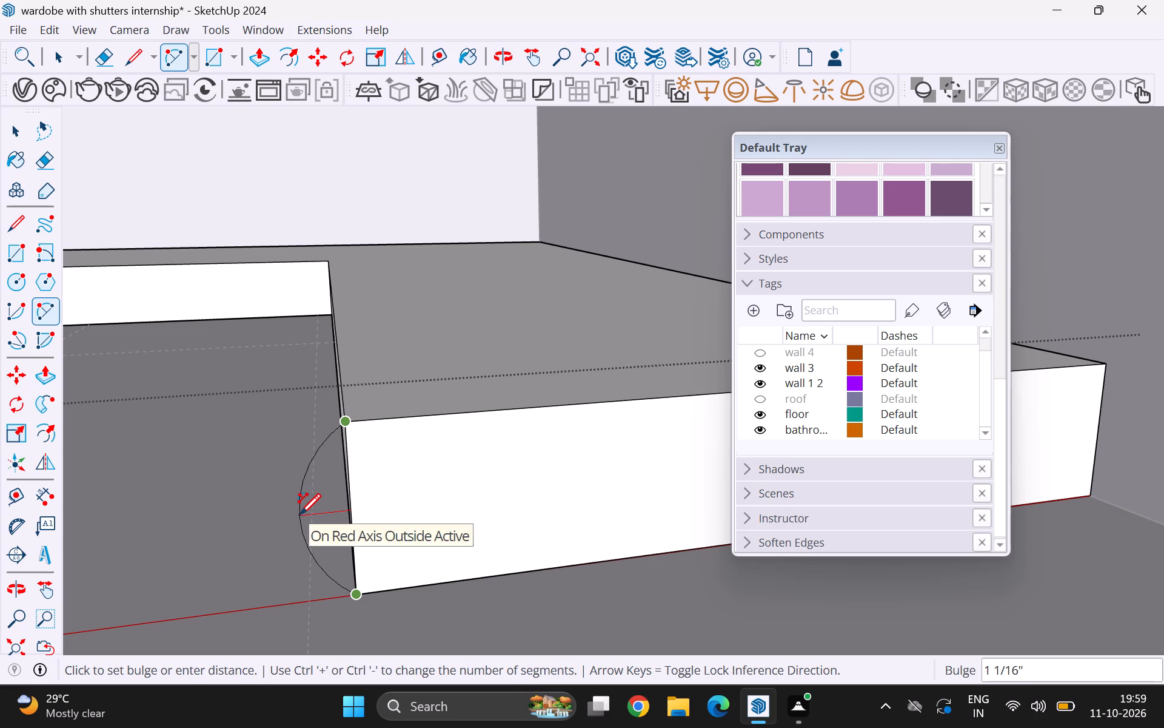
pyautogui.click(299, 514)
pyautogui.press('space')
# Select the plinth's exposed top edges around the L, including the far side edge, and weld them.
pyautogui.scroll(-8, 483, 538)
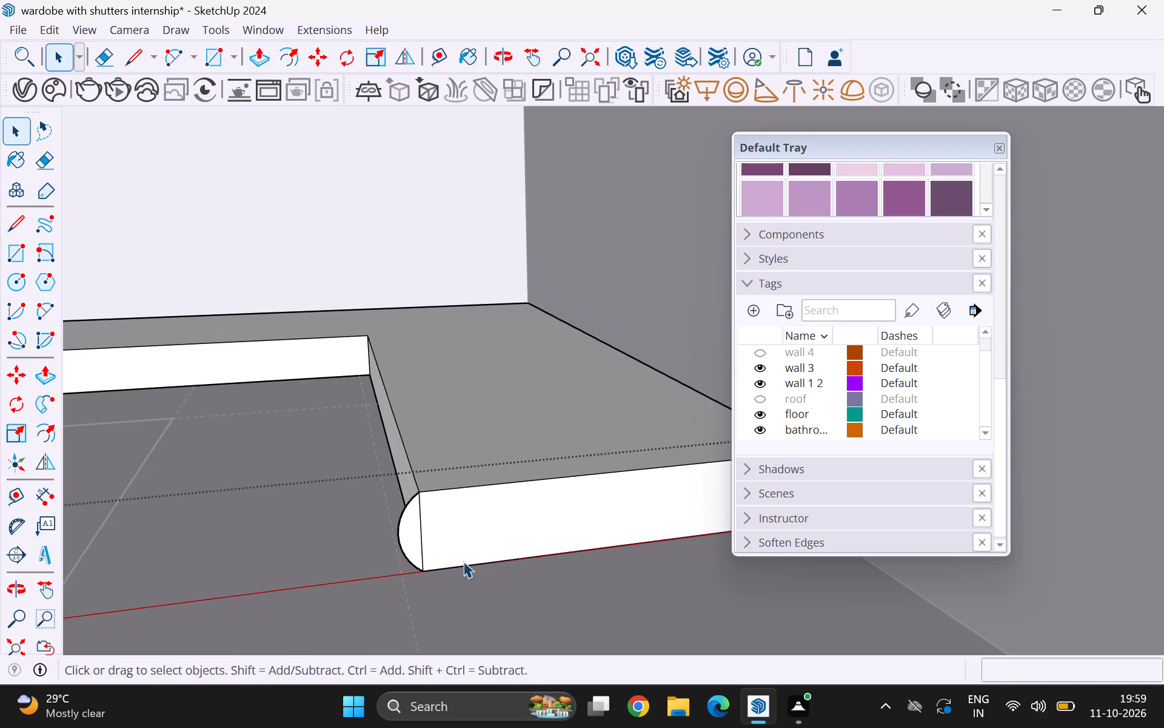
pyautogui.moveTo(420, 548); pyautogui.dragTo(510, 578, button='middle')
pyautogui.scroll(-8, 514, 575)
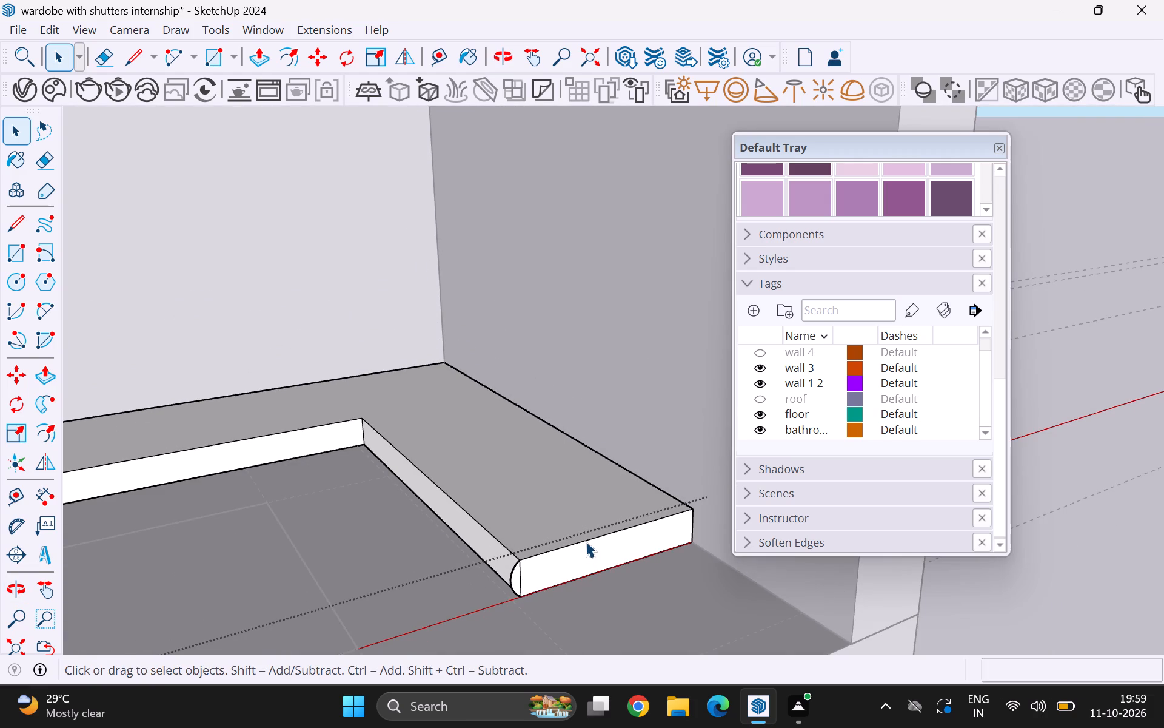
pyautogui.click(586, 541)
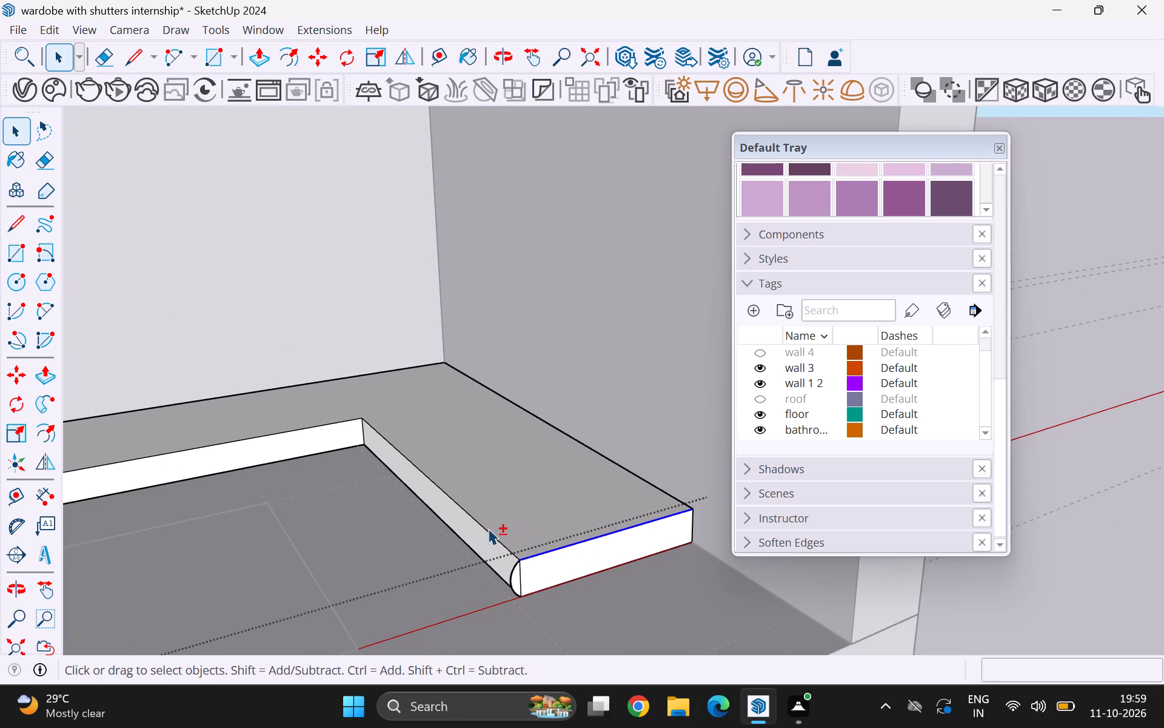
pyautogui.keyDown('shift'); pyautogui.click(488, 531); pyautogui.keyUp('shift')
pyautogui.keyDown('shift'); pyautogui.click(284, 435); pyautogui.keyUp('shift')
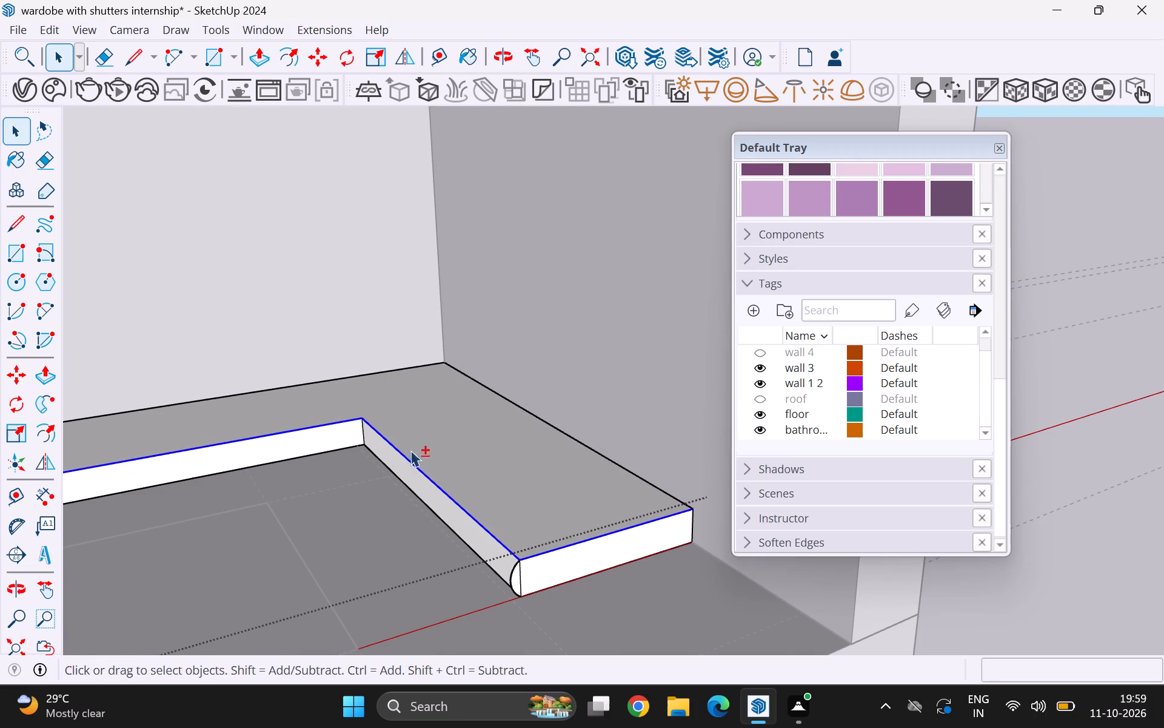
pyautogui.keyDown('shift'); pyautogui.scroll(-5, 473, 457); pyautogui.keyUp('shift')
pyautogui.keyDown('shift'); pyautogui.scroll(9, 199, 487); pyautogui.keyUp('shift')
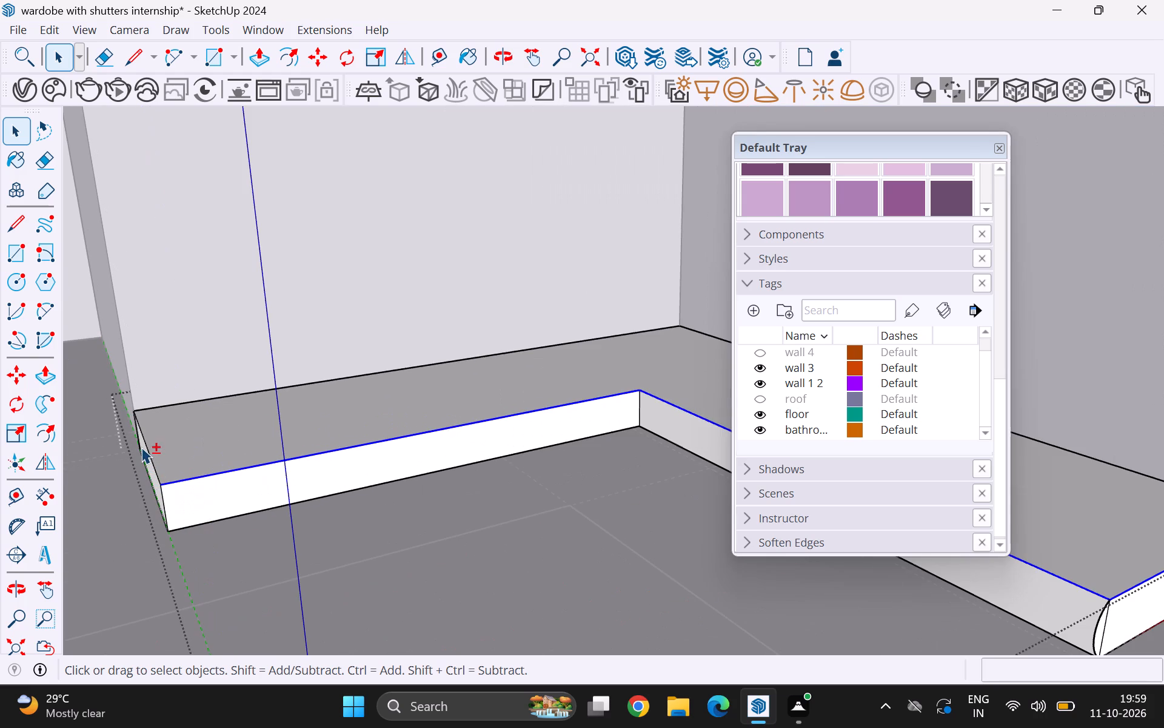
pyautogui.keyDown('shift'); pyautogui.click(145, 445); pyautogui.keyUp('shift')
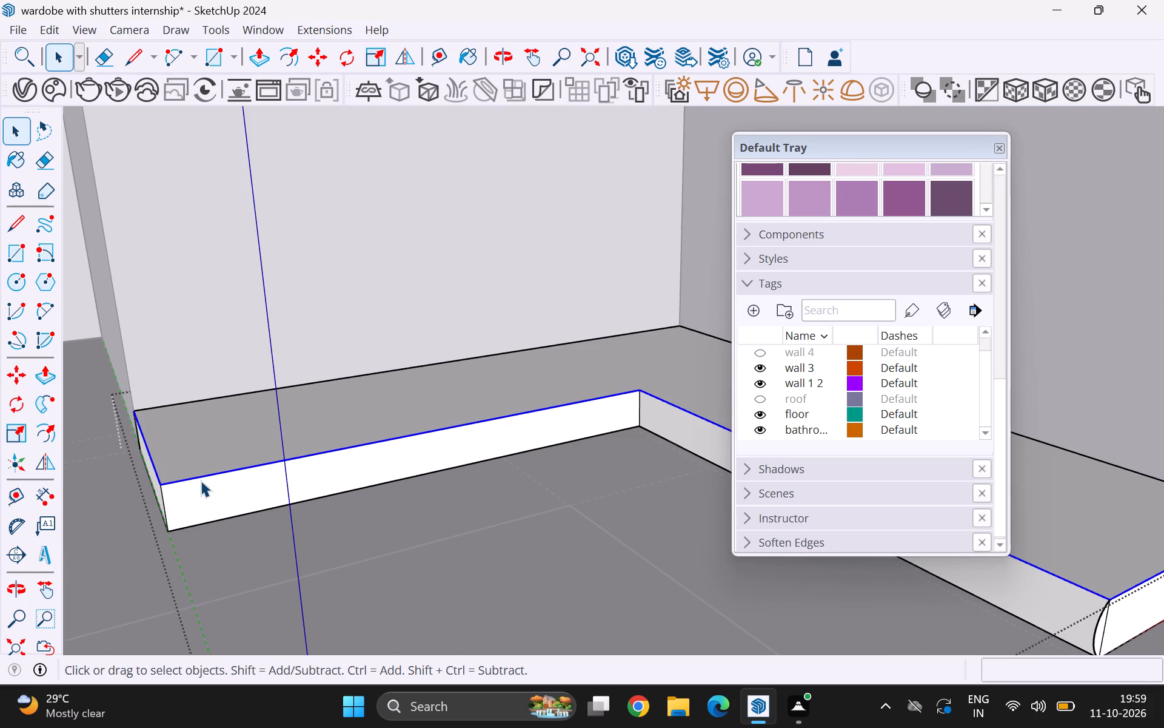
pyautogui.rightClick(212, 472)
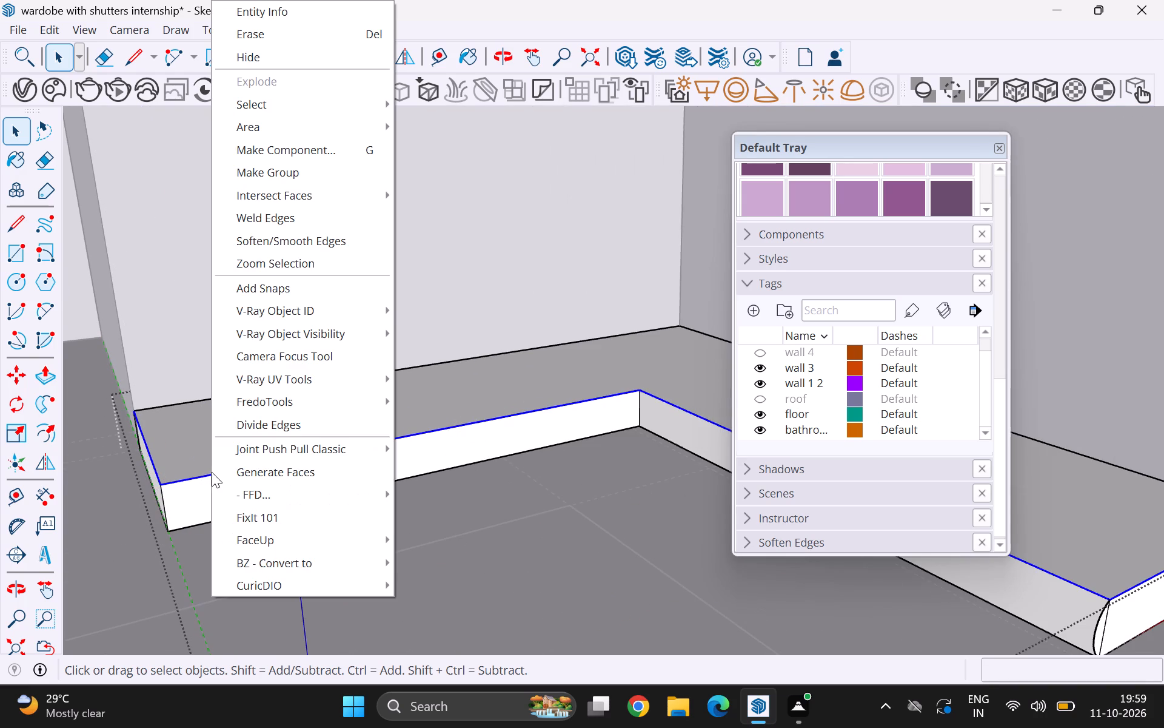
pyautogui.click(270, 224)
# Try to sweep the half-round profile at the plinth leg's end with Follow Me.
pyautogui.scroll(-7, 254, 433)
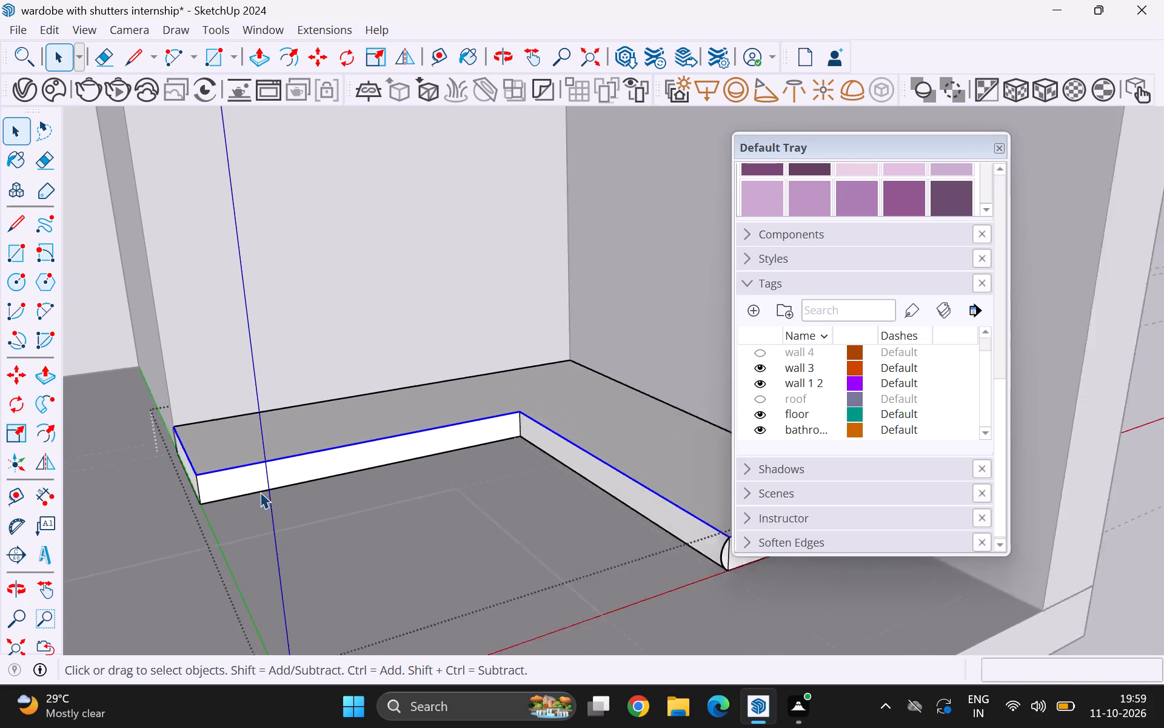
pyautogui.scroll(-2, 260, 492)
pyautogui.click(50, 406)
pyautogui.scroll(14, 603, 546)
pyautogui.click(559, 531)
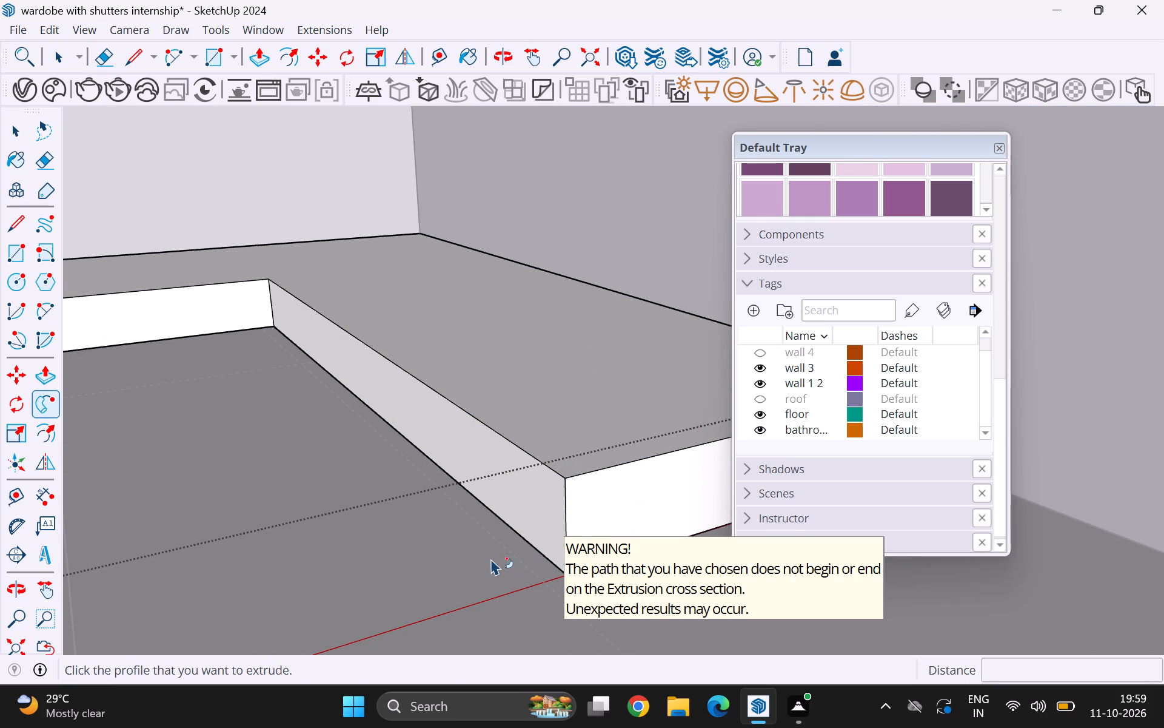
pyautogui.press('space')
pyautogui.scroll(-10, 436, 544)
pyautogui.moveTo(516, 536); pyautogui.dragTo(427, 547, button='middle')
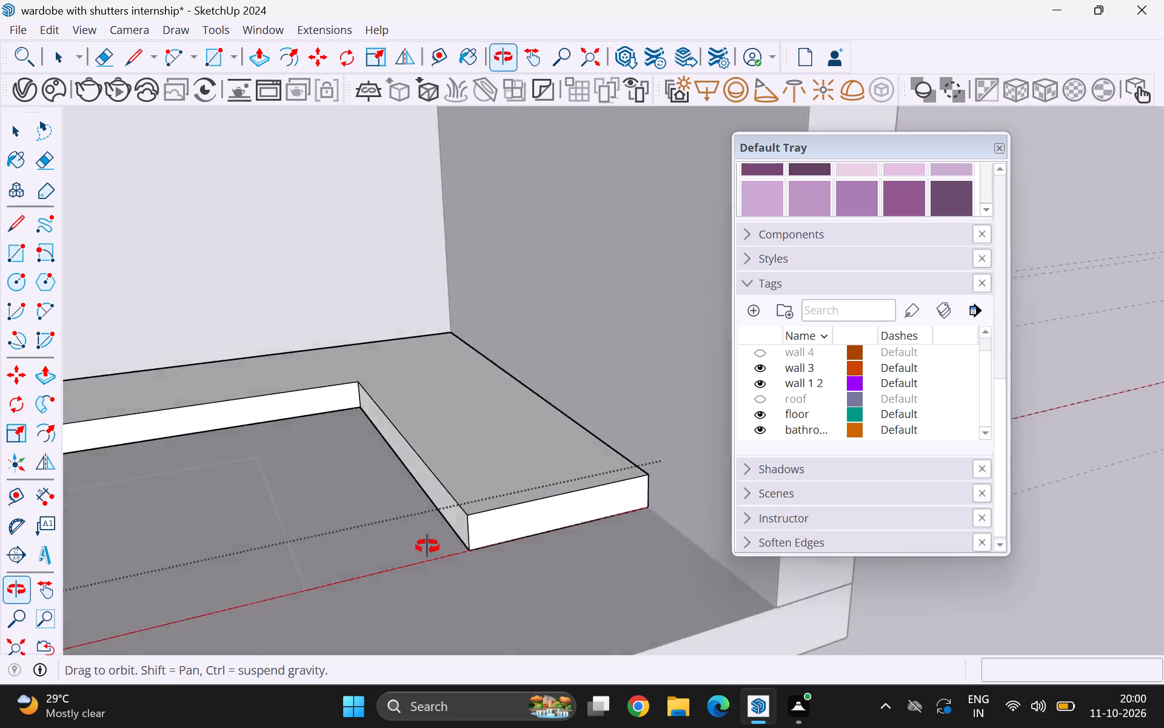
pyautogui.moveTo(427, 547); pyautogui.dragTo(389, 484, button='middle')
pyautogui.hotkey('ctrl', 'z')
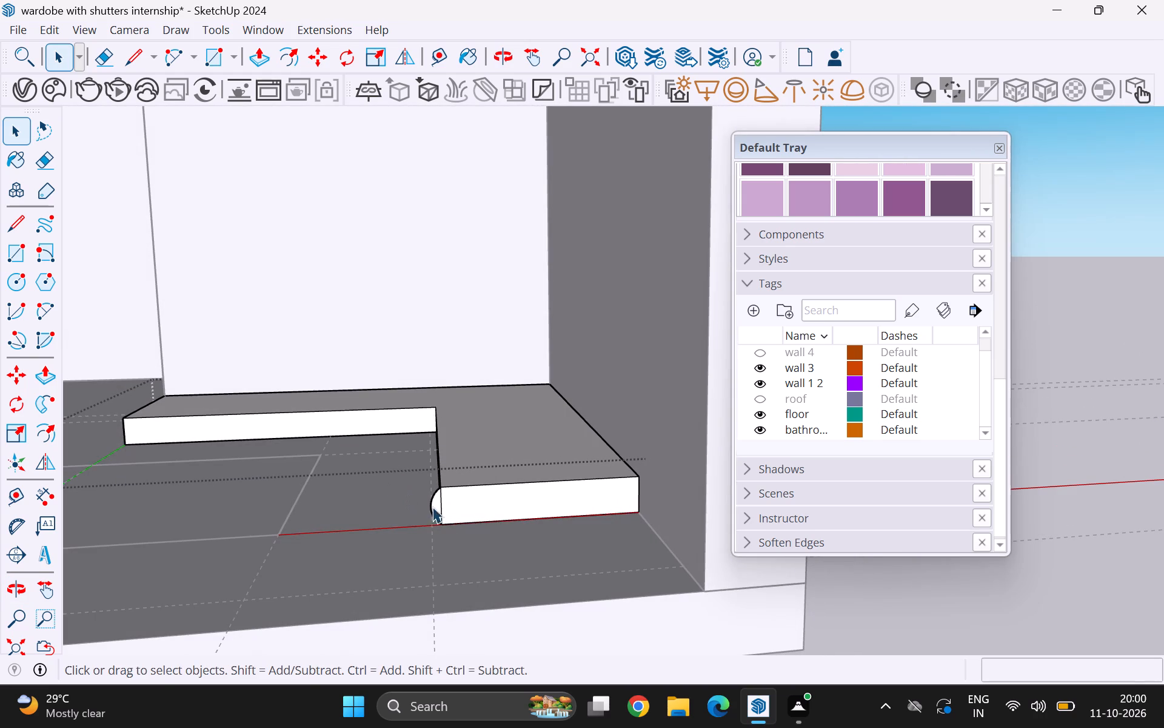
# Use the welded top edges as the Follow Me path and extrude the half-round profile along the plinth's exposed sides.
pyautogui.scroll(1, 438, 465)
pyautogui.moveTo(438, 465); pyautogui.dragTo(457, 580, button='middle')
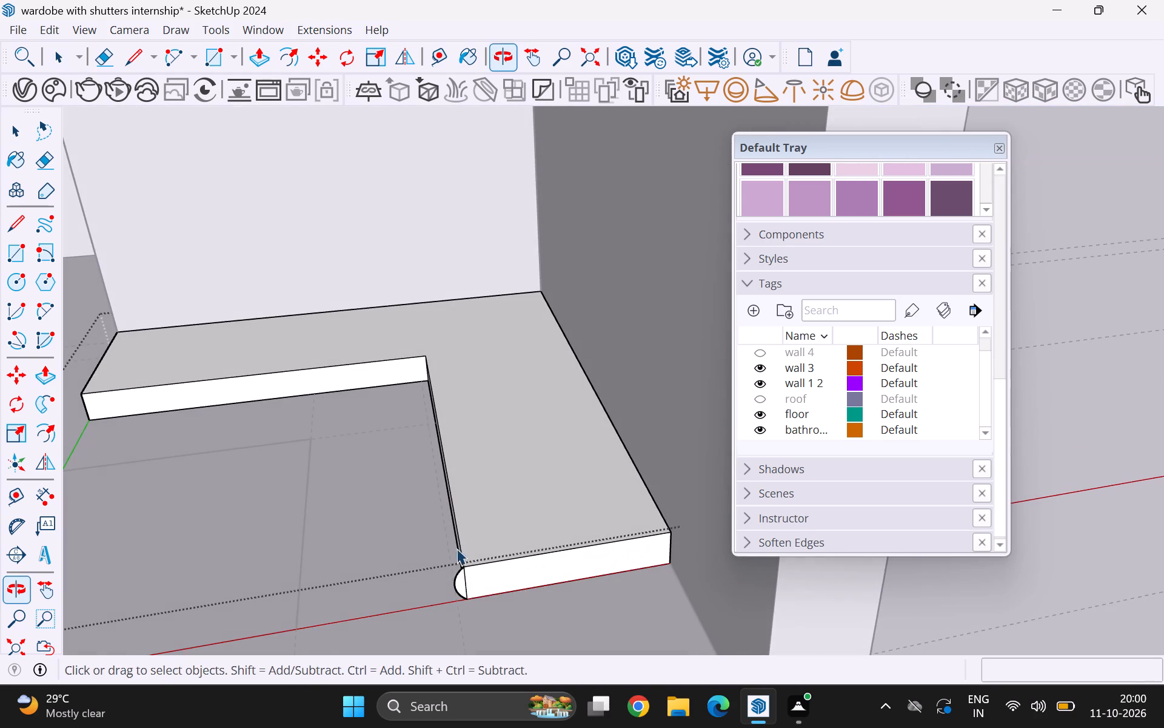
pyautogui.click(458, 535)
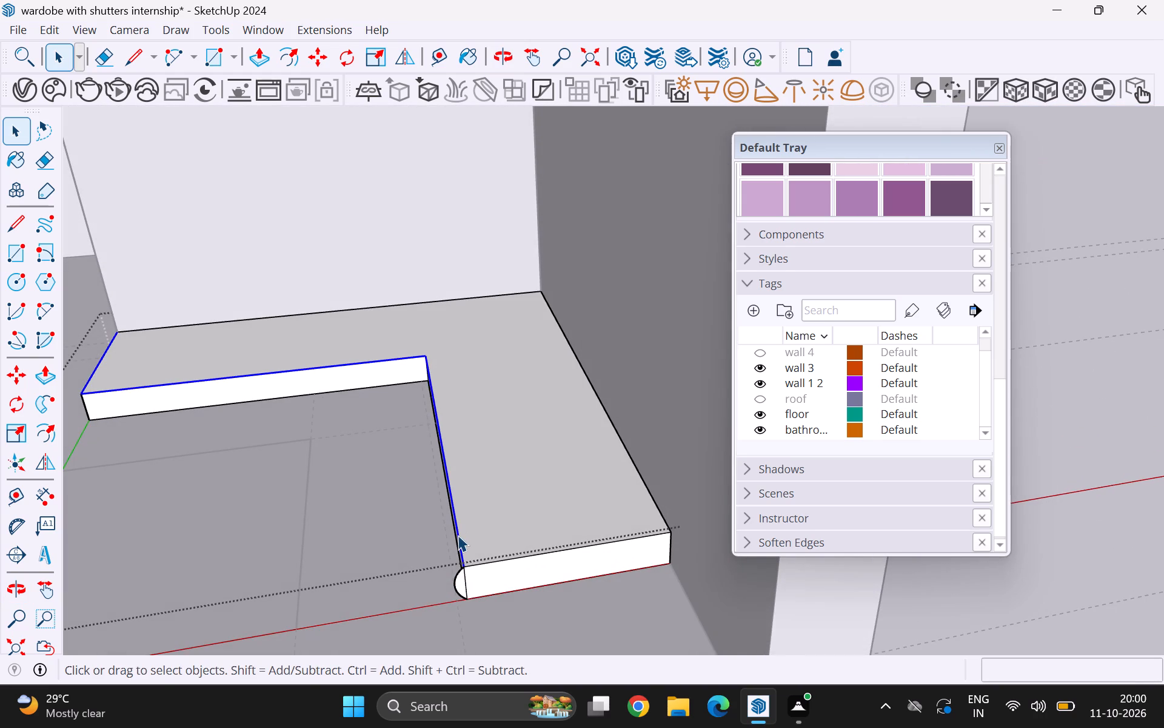
pyautogui.click(41, 400)
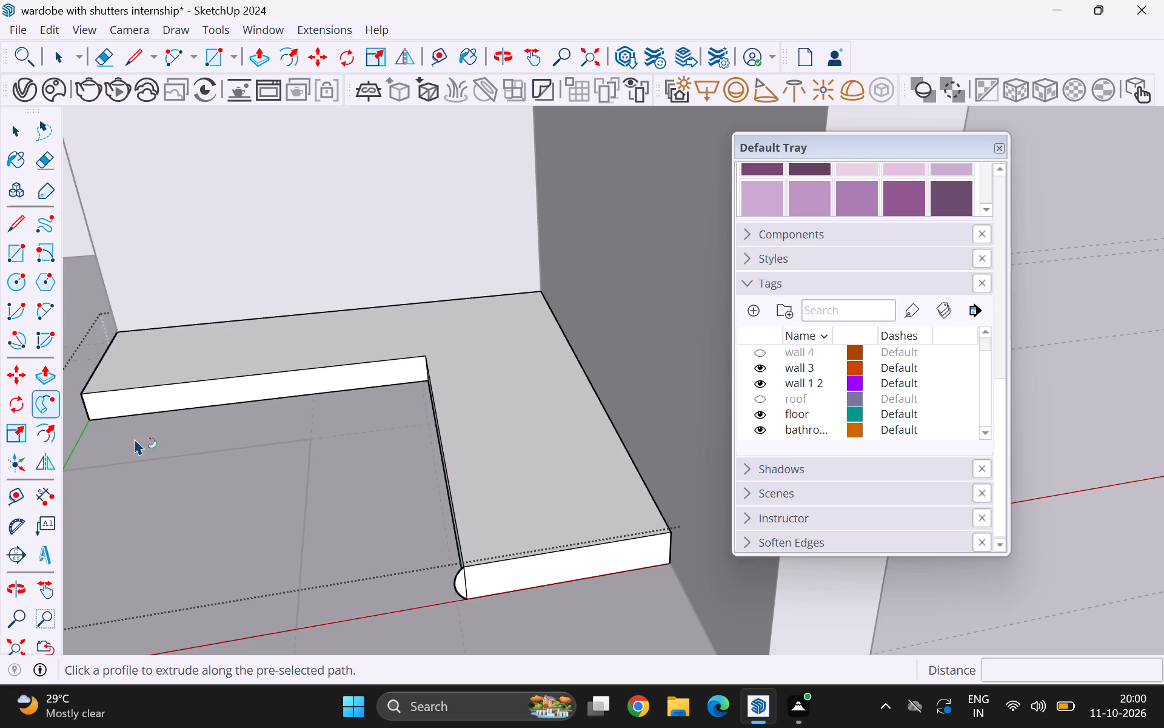
pyautogui.click(461, 585)
pyautogui.press('space')
# Erase the vertical edge between the half-round and the front face of the plinth's projecting leg, and close the group.
pyautogui.scroll(7, 461, 588)
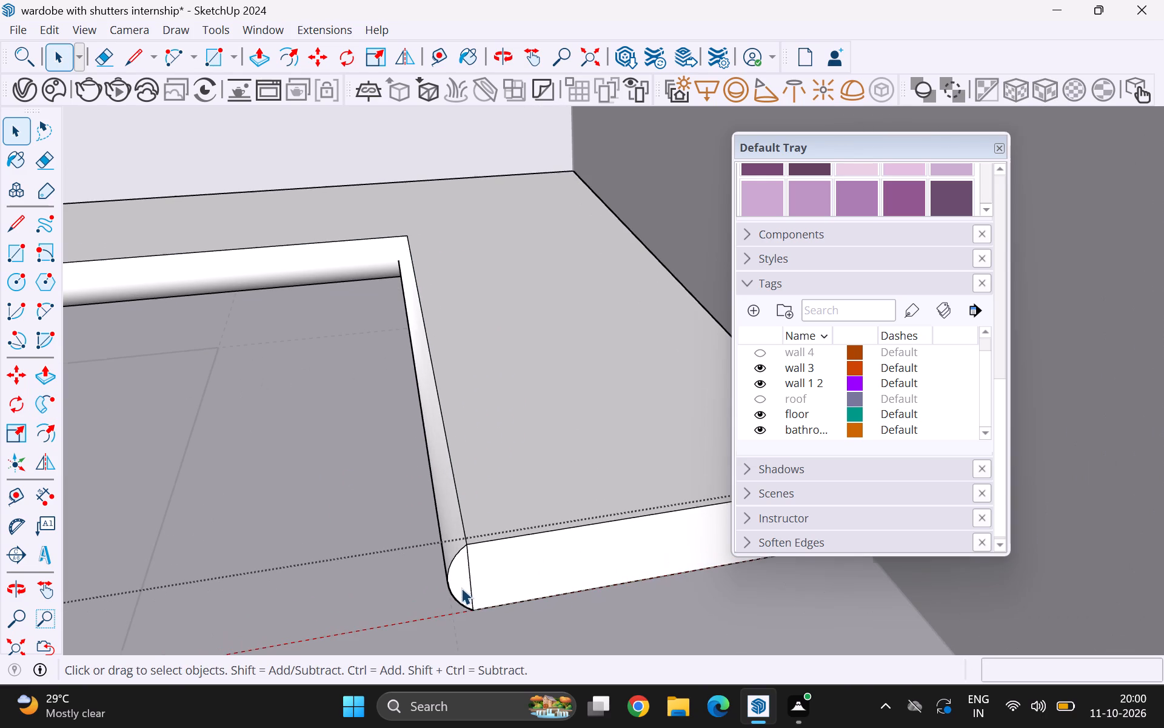
pyautogui.press('e')
pyautogui.moveTo(466, 584); pyautogui.dragTo(469, 582)
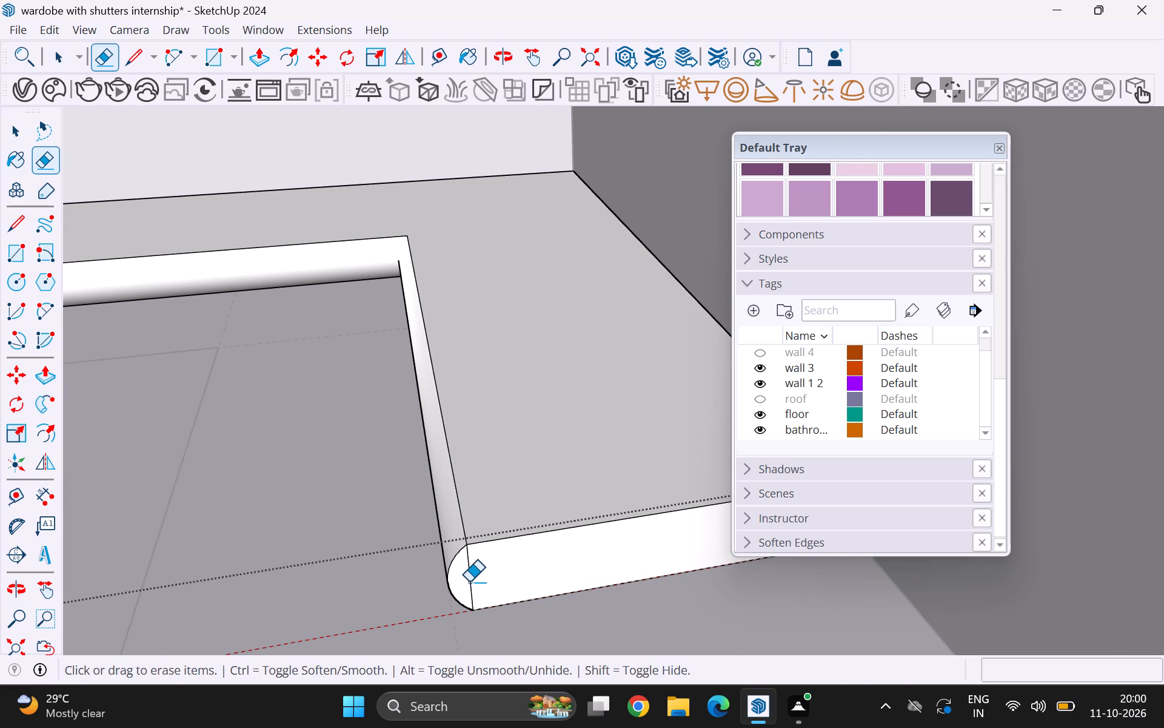
pyautogui.moveTo(469, 582); pyautogui.dragTo(477, 578)
pyautogui.scroll(-20, 543, 545)
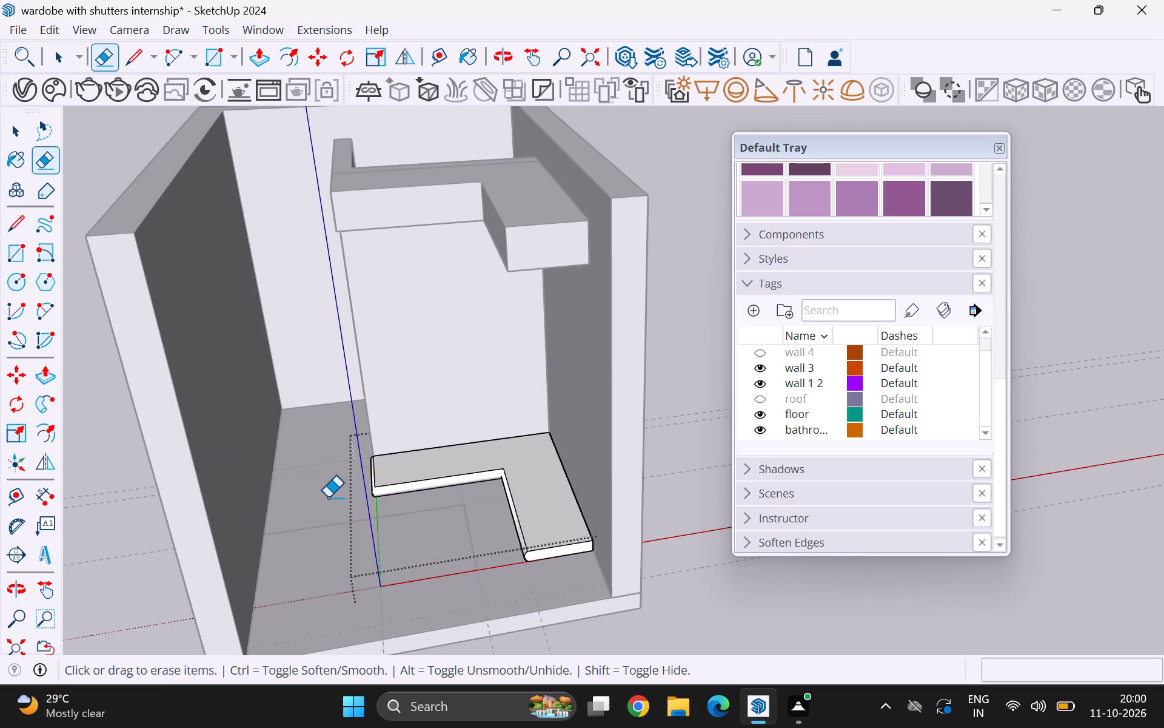
pyautogui.moveTo(326, 497); pyautogui.dragTo(457, 486, button='middle')
pyautogui.scroll(6, 412, 542)
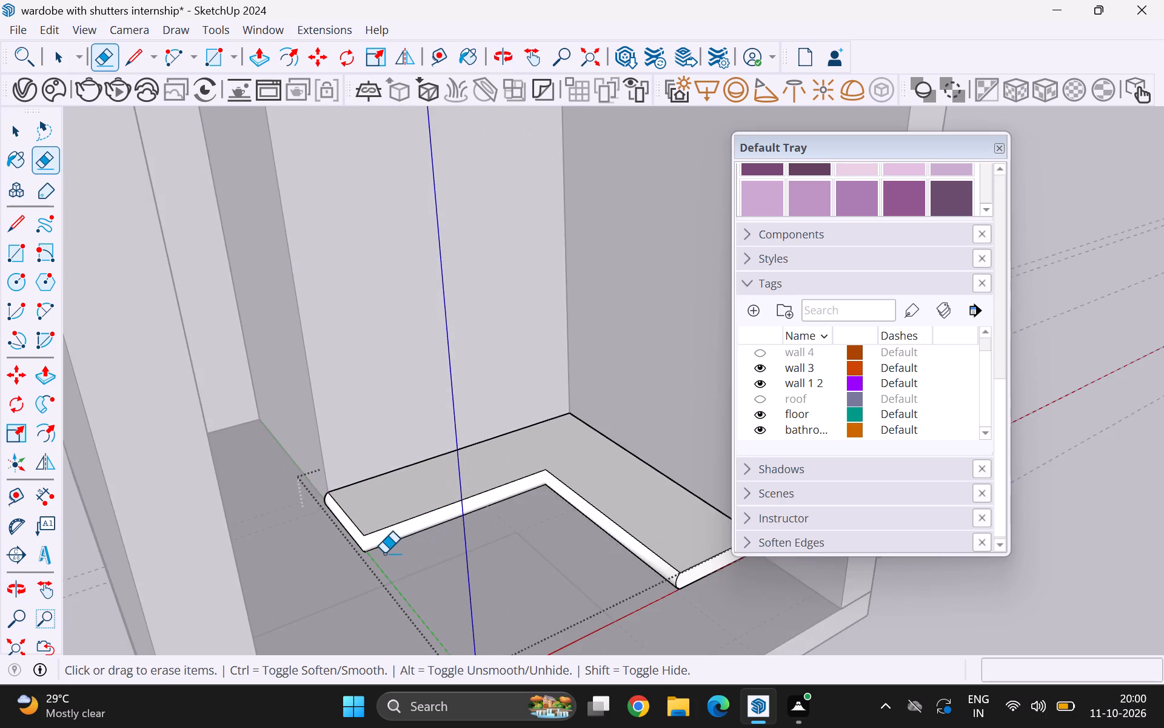
pyautogui.scroll(3, 384, 553)
pyautogui.press('space')
pyautogui.scroll(-9, 341, 541)
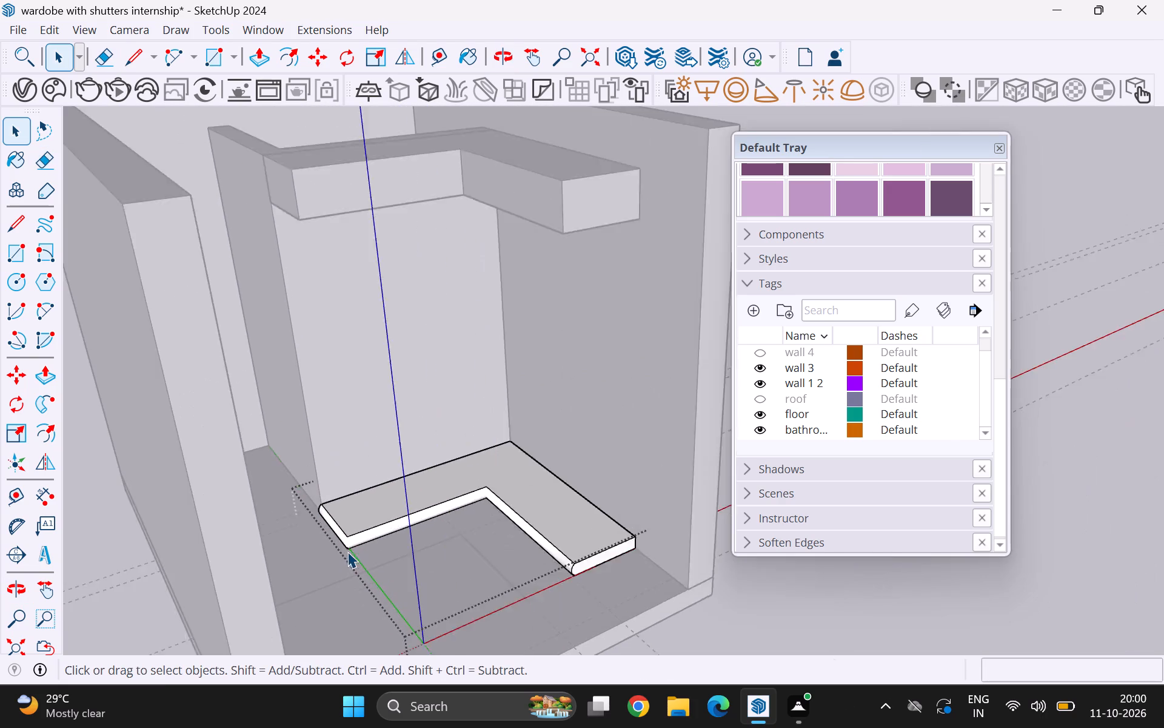
pyautogui.scroll(-5, 347, 551)
pyautogui.click(623, 504)
# Unhide the last hidden object, bringing back the wardrobe body above the rounded plinth.
pyautogui.moveTo(543, 564); pyautogui.dragTo(460, 491, button='middle')
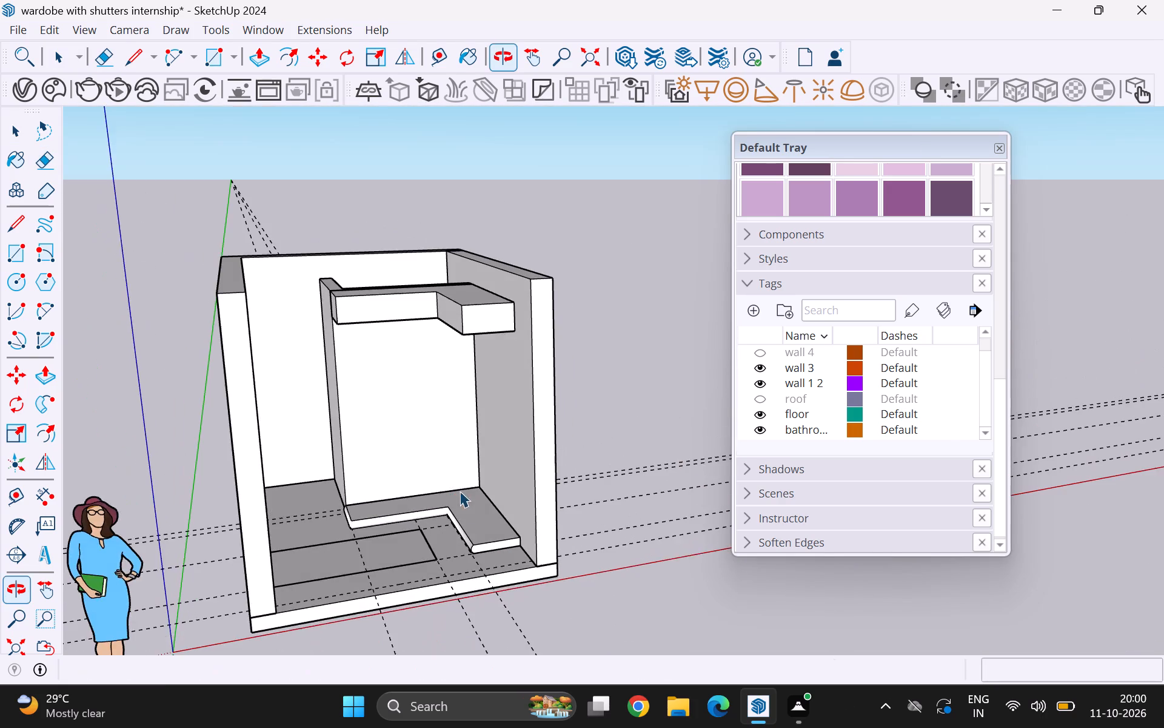
pyautogui.scroll(10, 463, 553)
pyautogui.scroll(11, 469, 564)
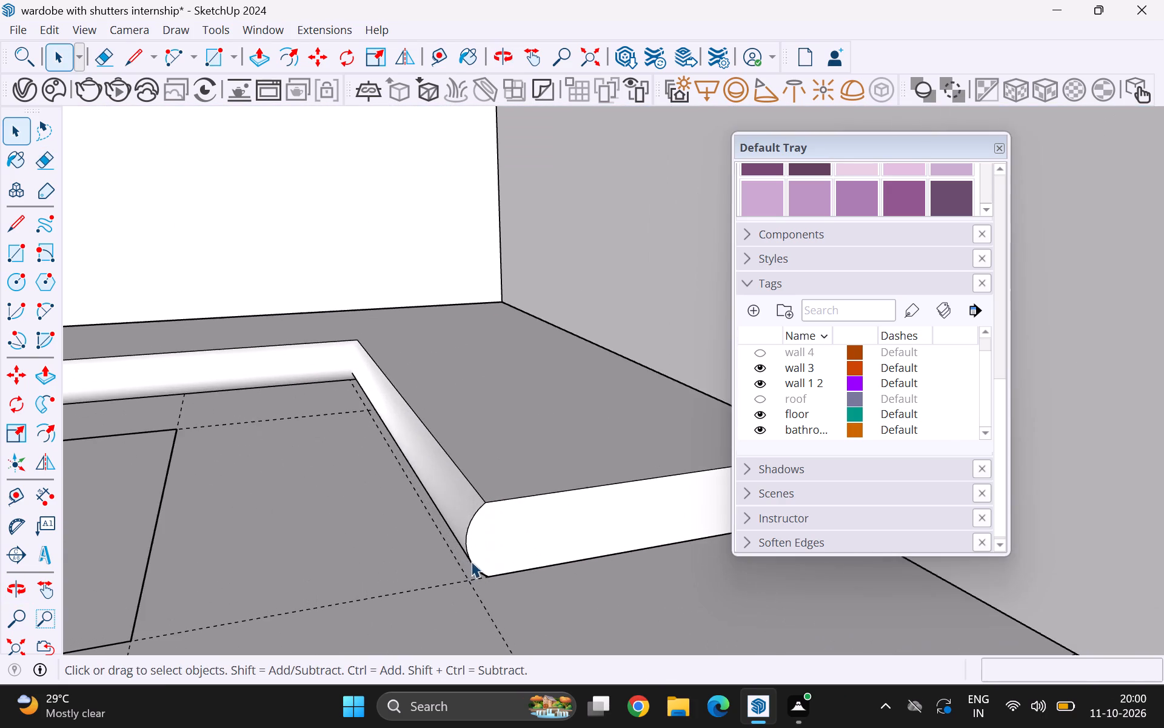
pyautogui.scroll(-16, 485, 556)
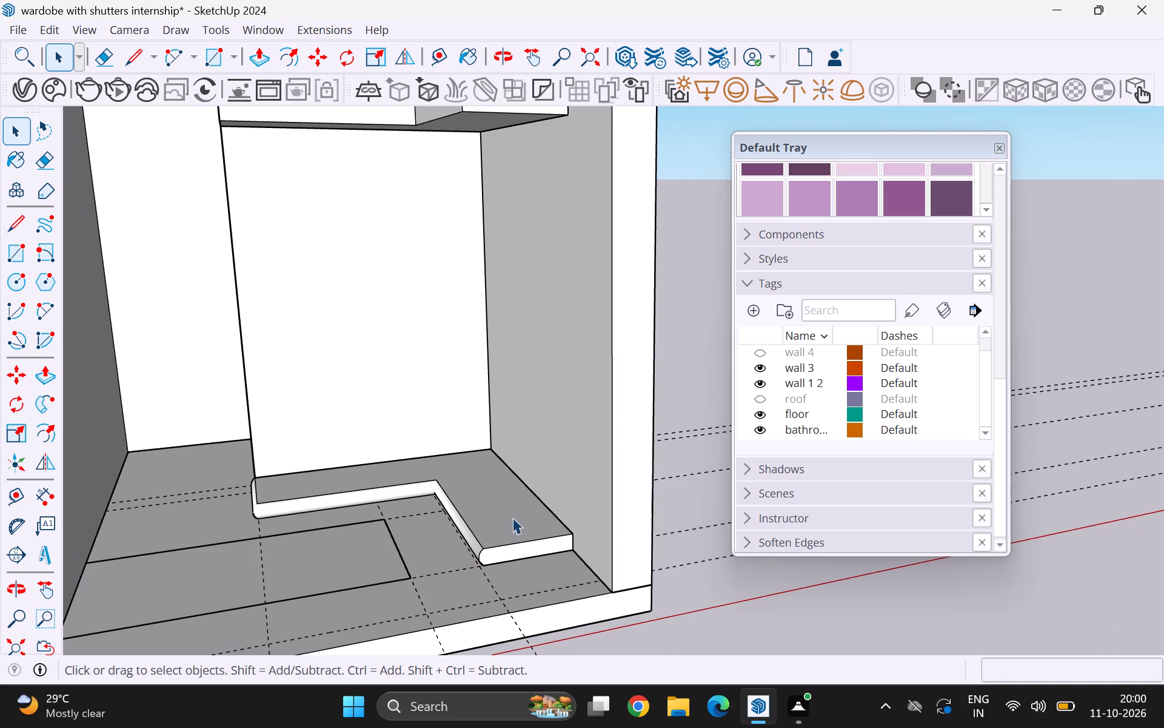
pyautogui.scroll(-5, 513, 527)
pyautogui.click(50, 31)
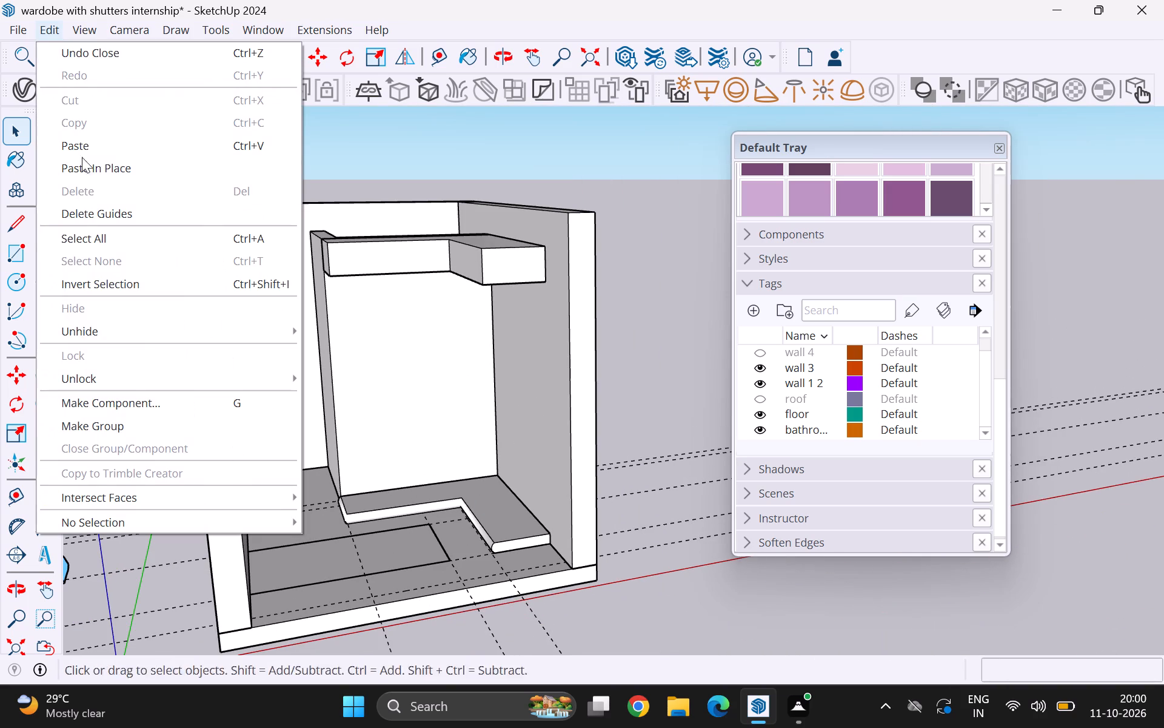
pyautogui.click(107, 326)
pyautogui.click(337, 357)
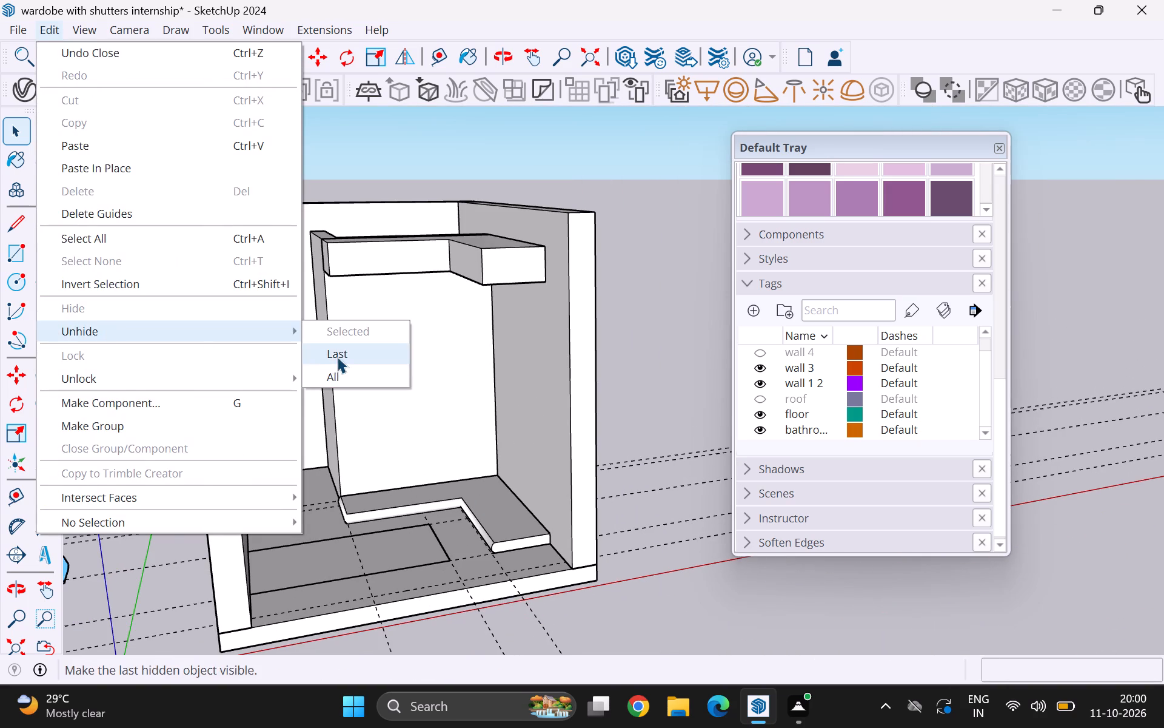
pyautogui.moveTo(517, 504); pyautogui.dragTo(260, 471, button='middle')
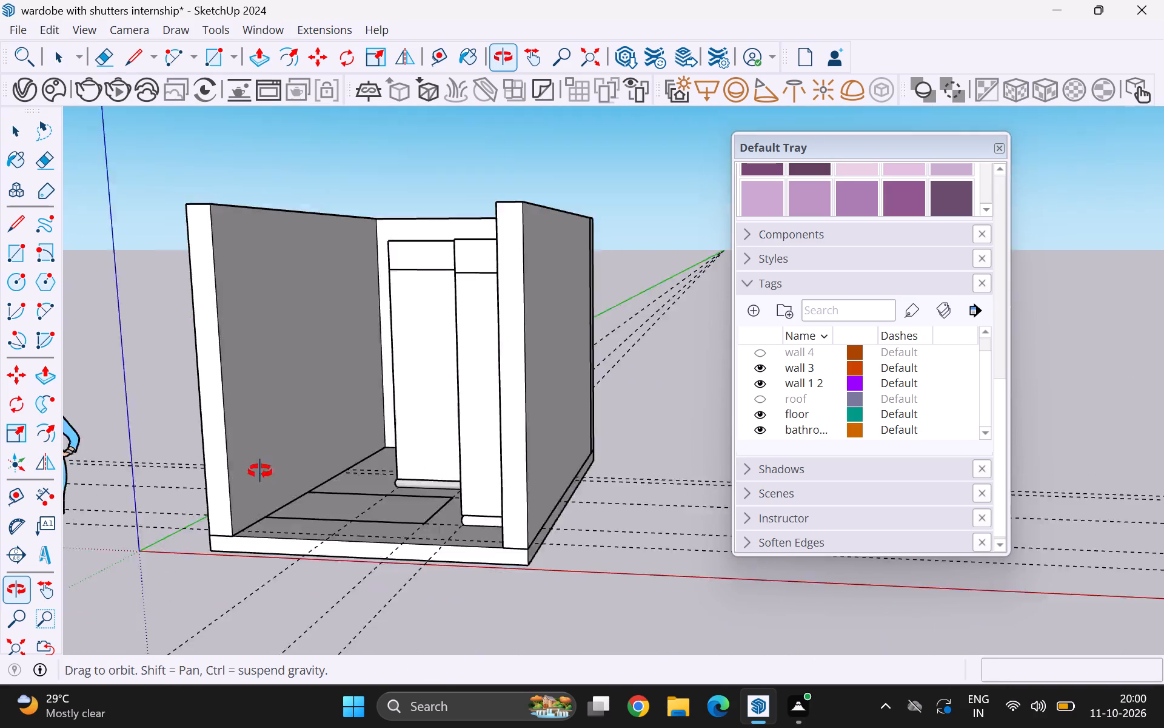
pyautogui.moveTo(260, 471); pyautogui.dragTo(596, 499, button='middle')
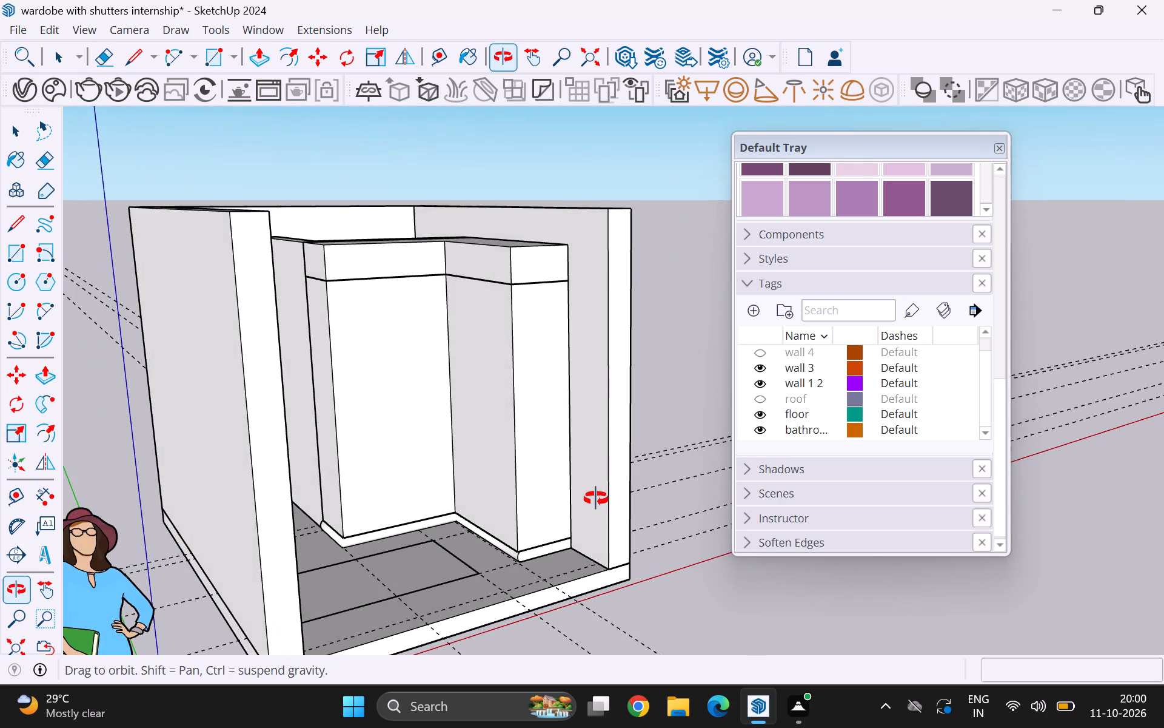
# Inspect the half-round edging along the plinth at the wardrobe's base, close up and from several angles.
pyautogui.moveTo(596, 499); pyautogui.dragTo(588, 513, button='middle')
pyautogui.scroll(4, 399, 518)
pyautogui.scroll(5, 315, 552)
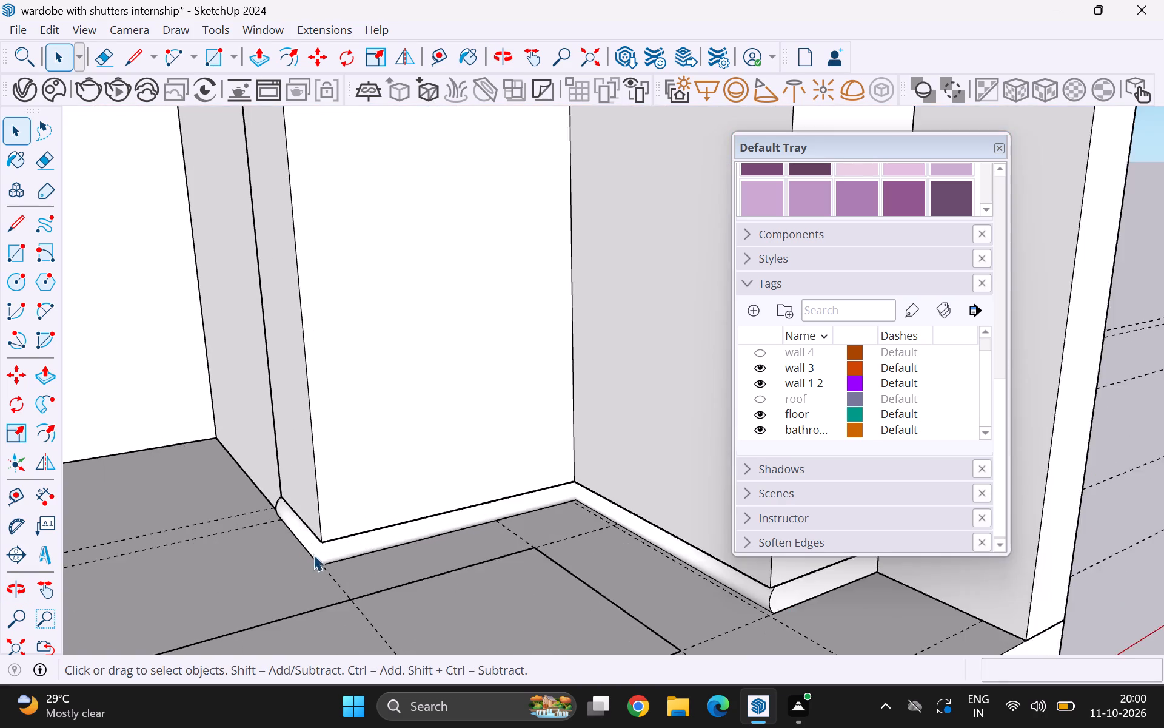
pyautogui.scroll(10, 313, 554)
pyautogui.moveTo(277, 560); pyautogui.dragTo(425, 565, button='middle')
pyautogui.scroll(1, 423, 565)
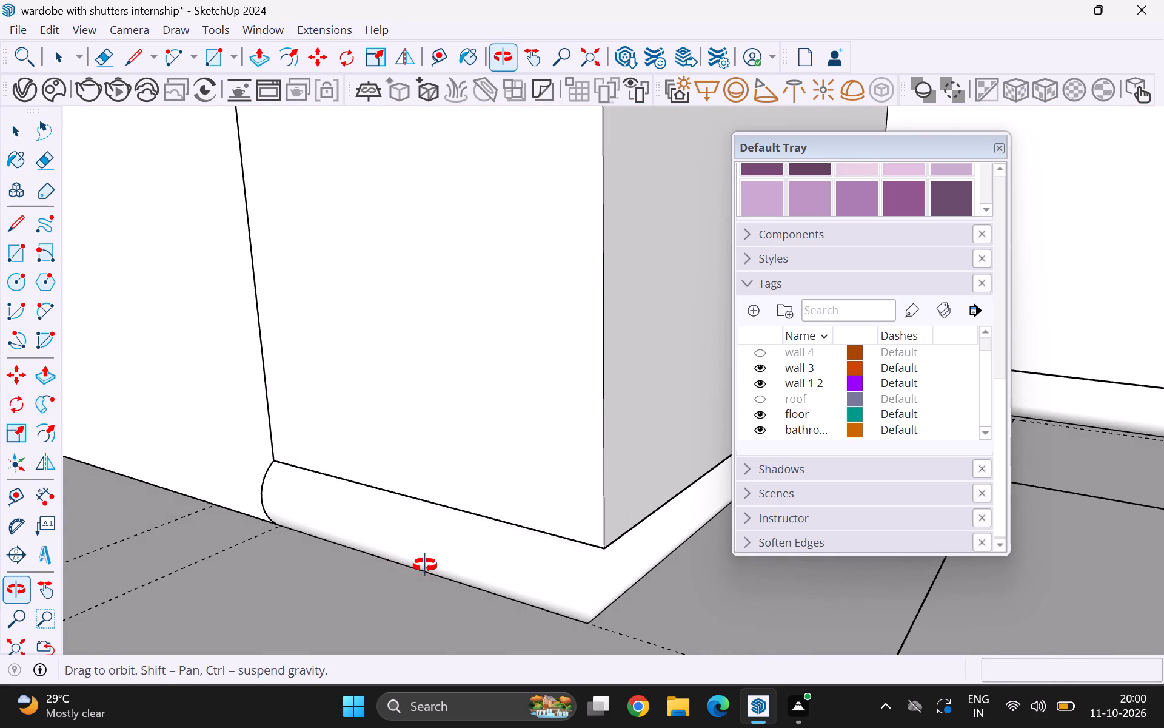
pyautogui.moveTo(425, 565); pyautogui.dragTo(308, 589, button='middle')
pyautogui.scroll(-11, 247, 525)
pyautogui.scroll(-3, 174, 439)
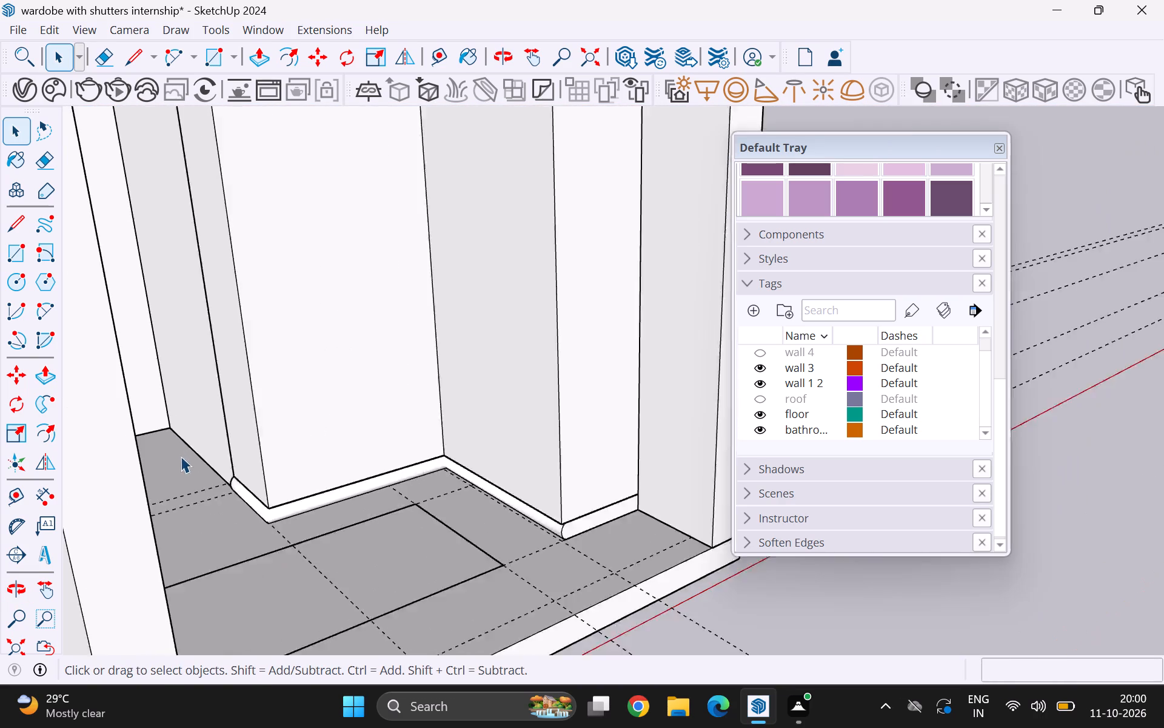
pyautogui.scroll(-8, 181, 456)
pyautogui.moveTo(384, 494); pyautogui.dragTo(260, 454, button='middle')
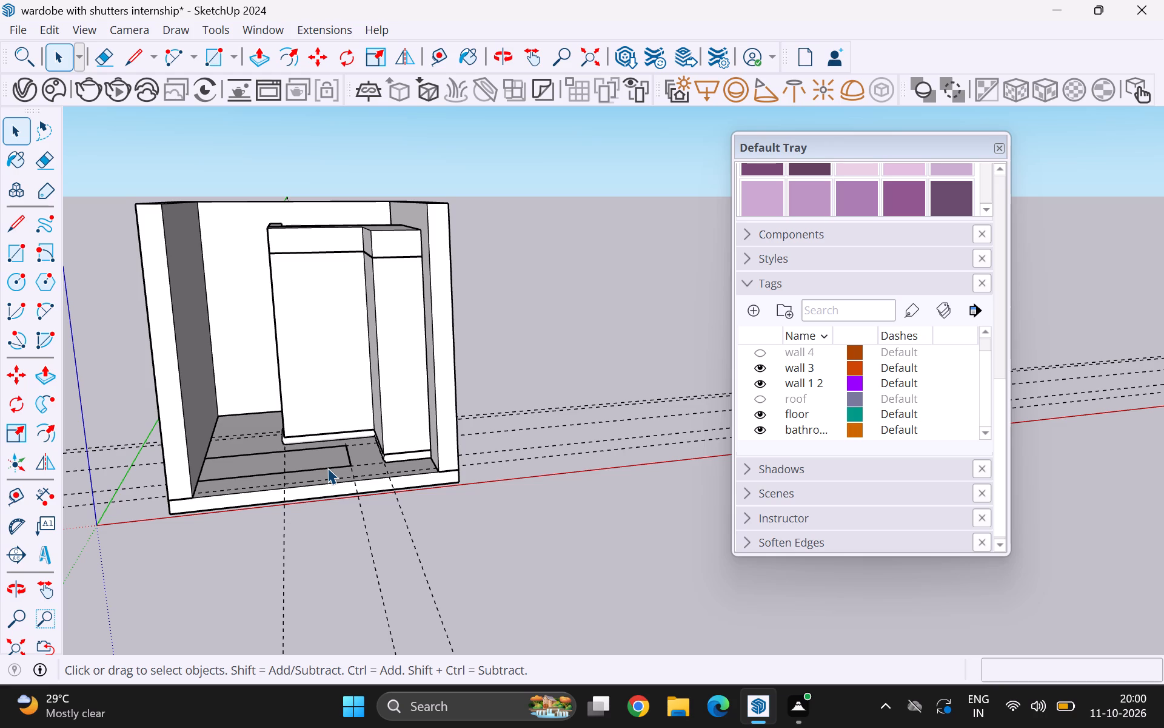
pyautogui.moveTo(316, 467); pyautogui.dragTo(395, 445, button='middle')
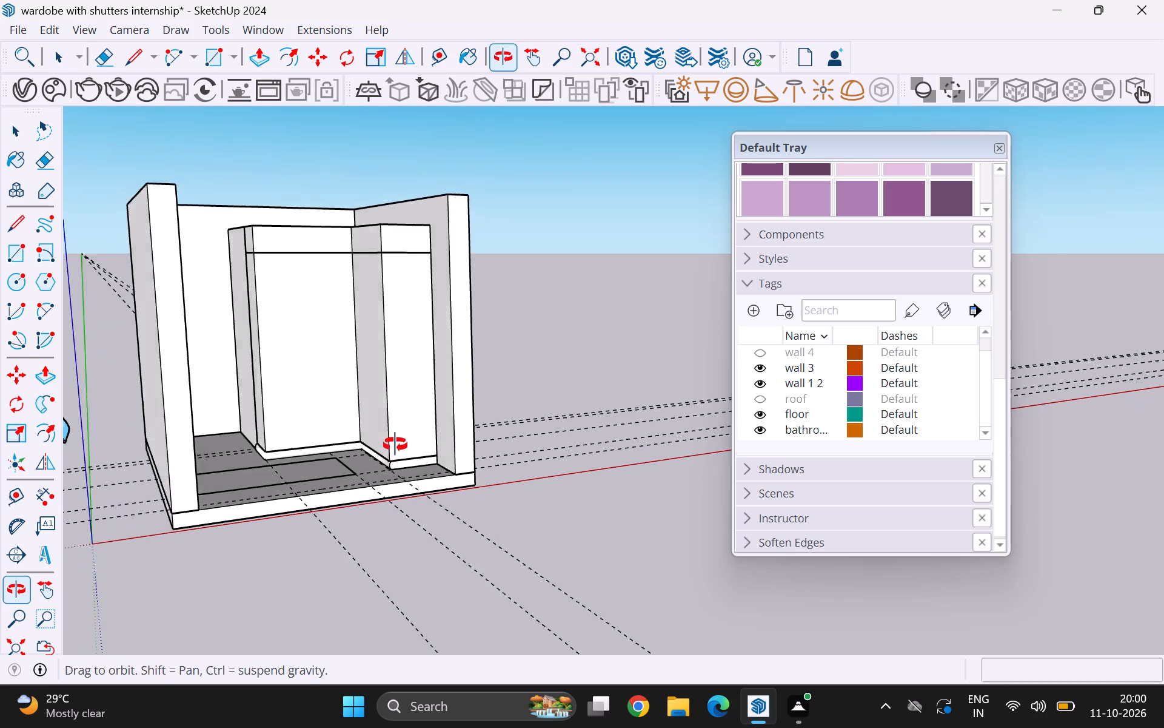
pyautogui.moveTo(395, 445); pyautogui.dragTo(372, 461, button='middle')
# Recess the wide front face of the wardrobe body's back section inward by 18 mm with Push/Pull and close the group.
pyautogui.scroll(5, 338, 382)
pyautogui.doubleClick(279, 354)
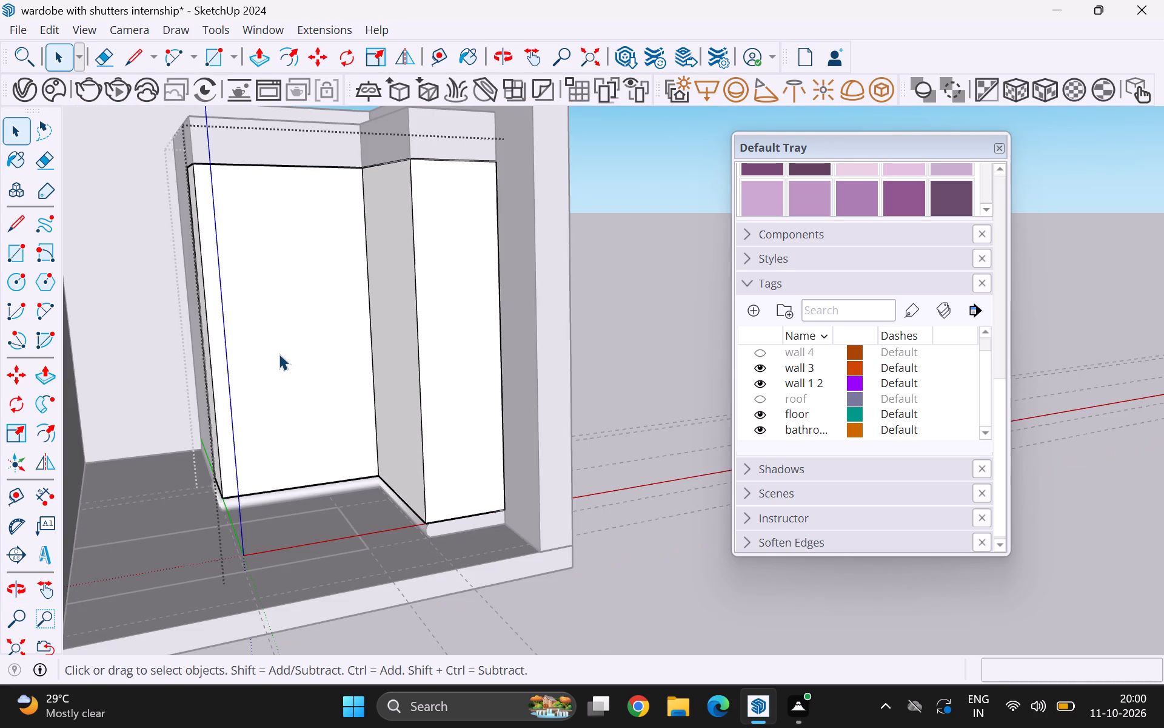
pyautogui.moveTo(318, 301); pyautogui.dragTo(335, 399, button='middle')
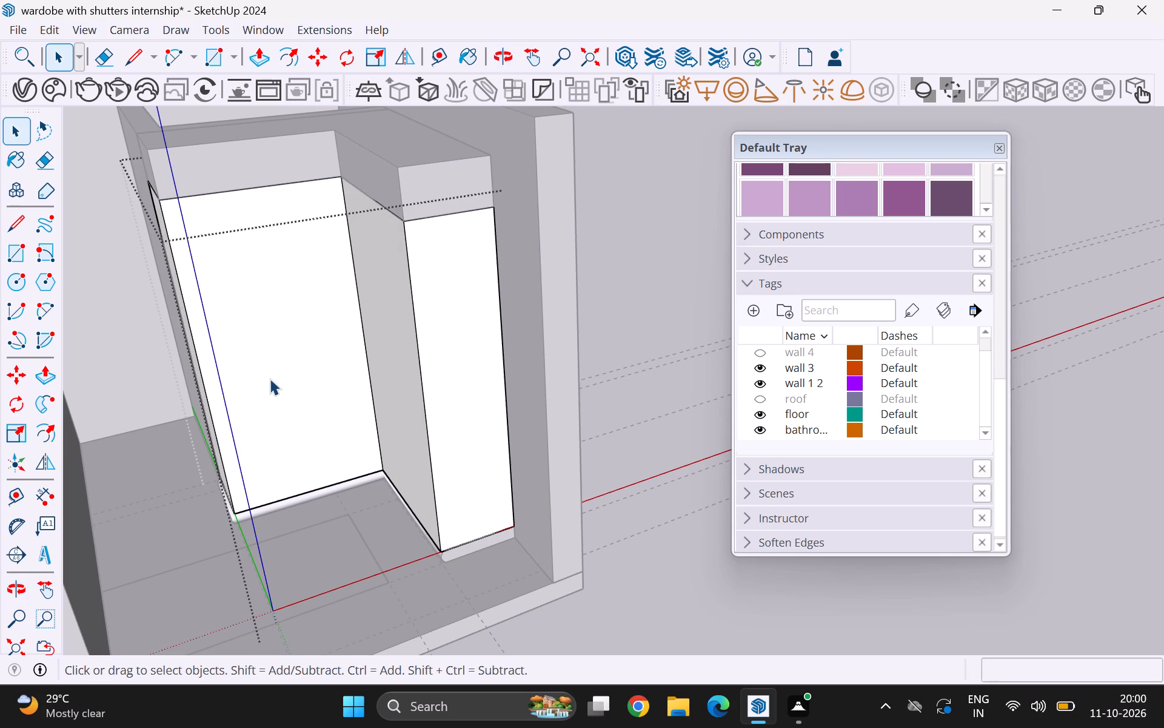
pyautogui.click(270, 379)
pyautogui.press('p')
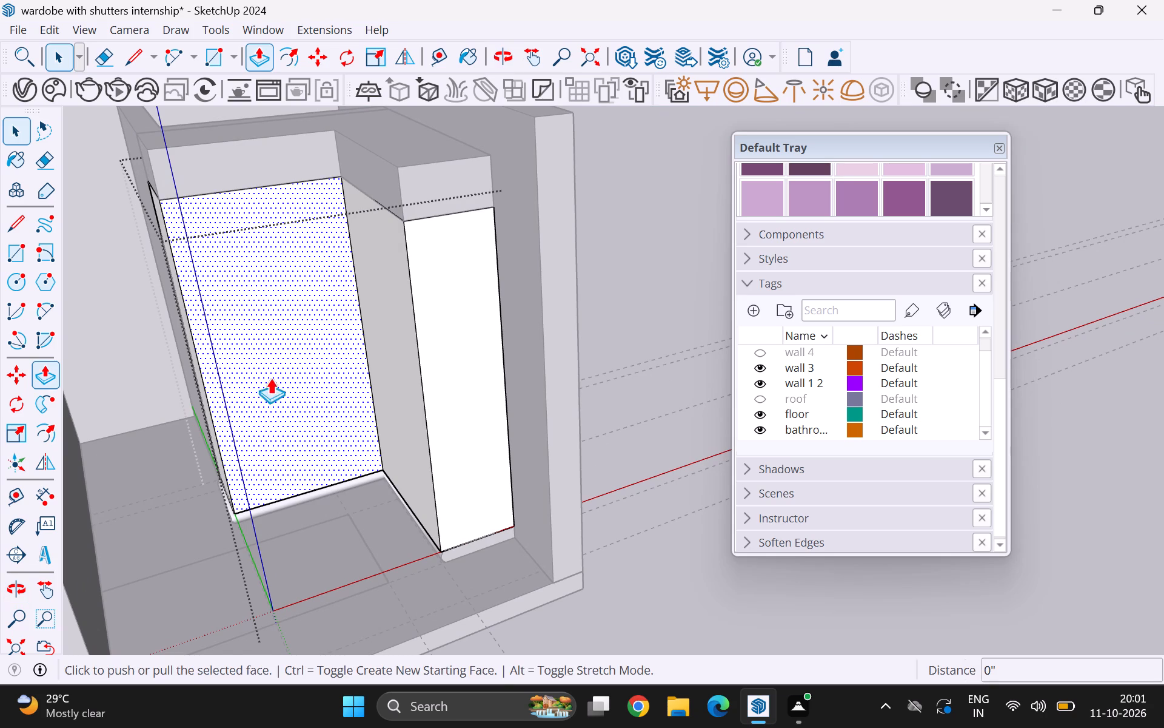
pyautogui.click(279, 390)
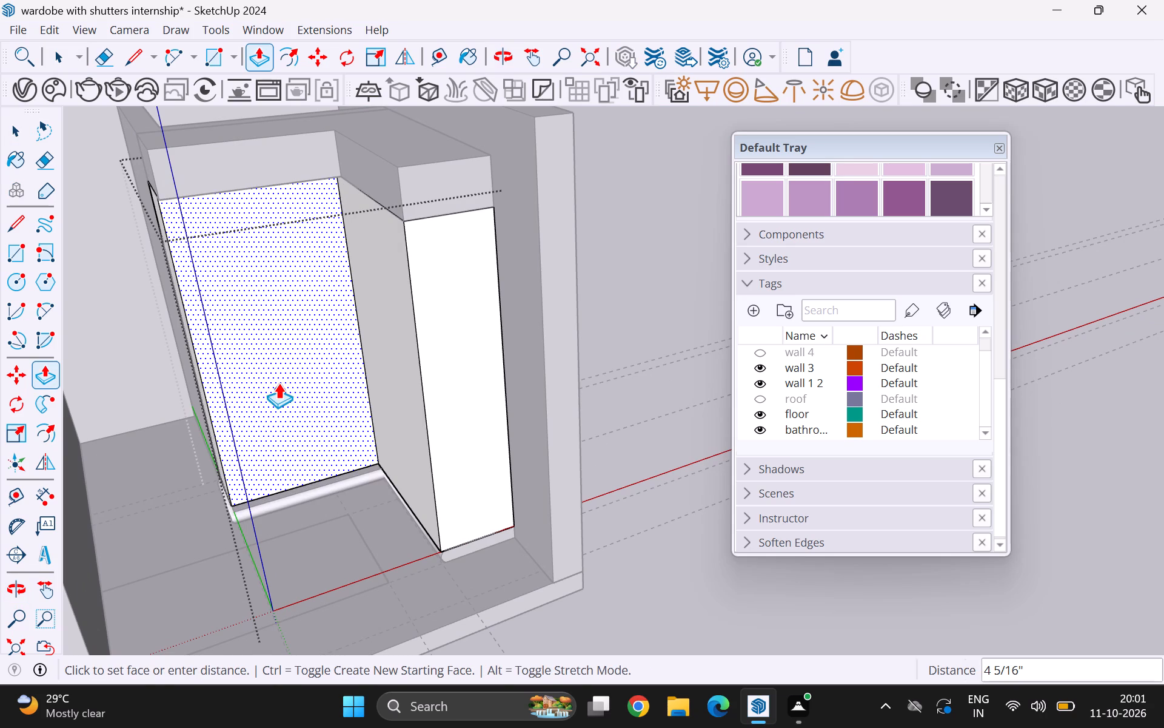
pyautogui.press('1')
pyautogui.write('8mm')
pyautogui.press('Return')
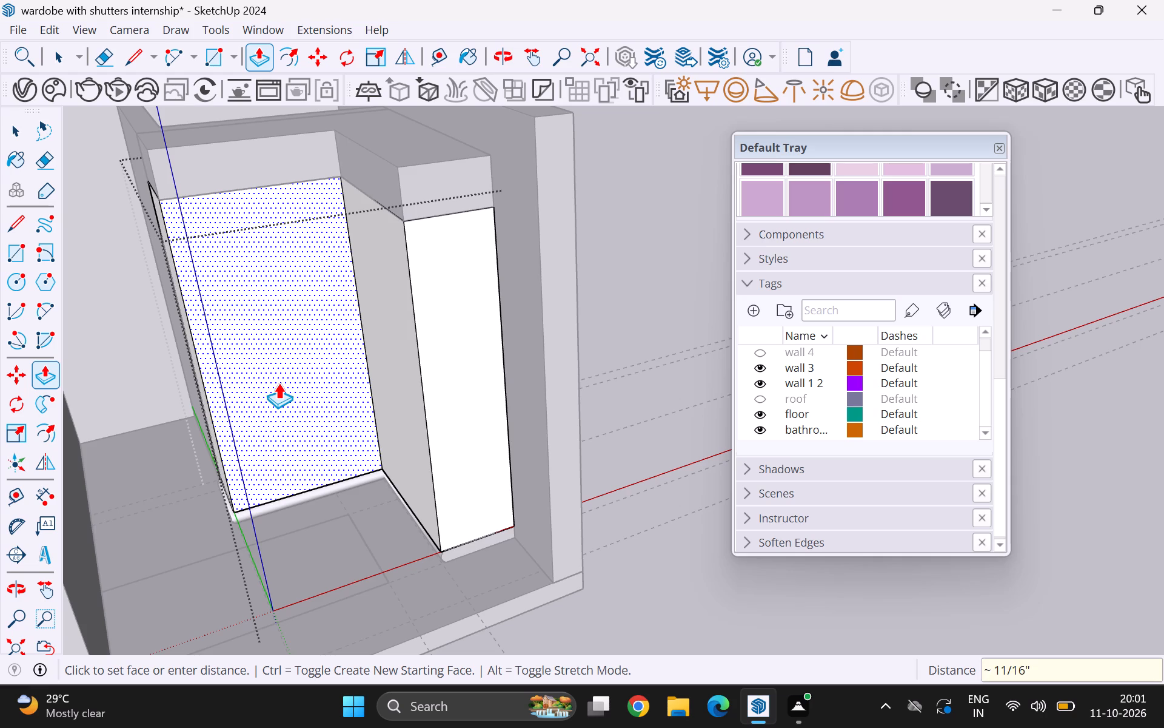
pyautogui.press('space')
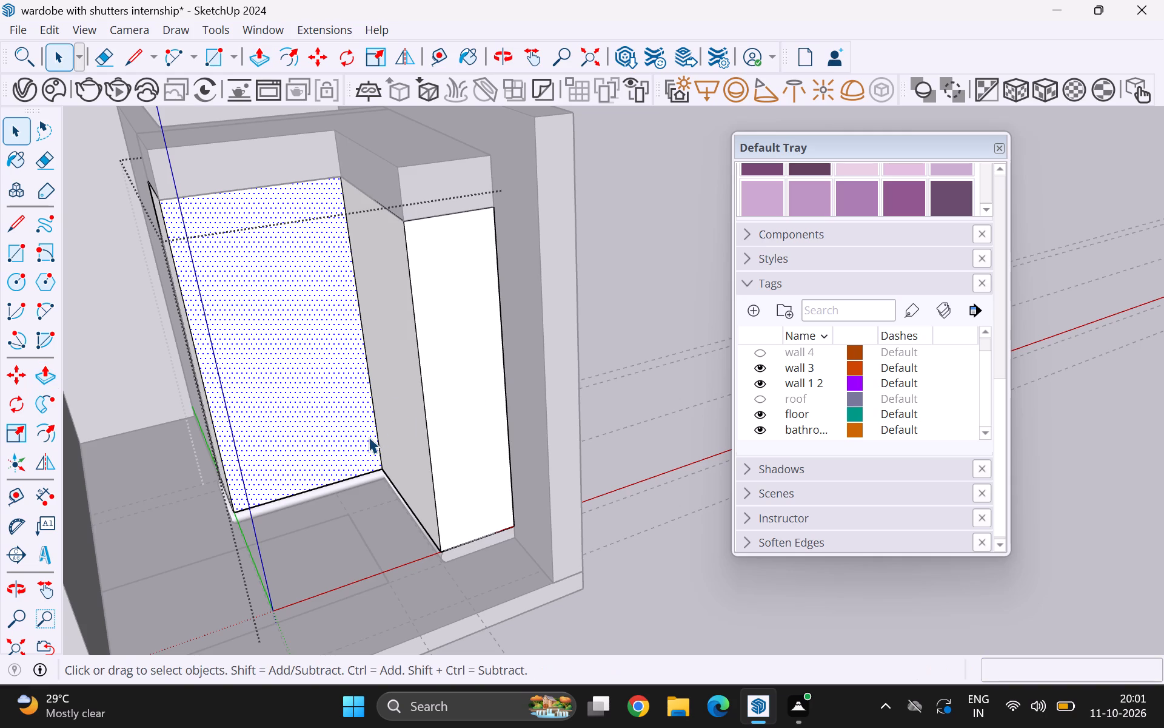
pyautogui.moveTo(368, 437); pyautogui.dragTo(430, 437, button='middle')
pyautogui.click(664, 359)
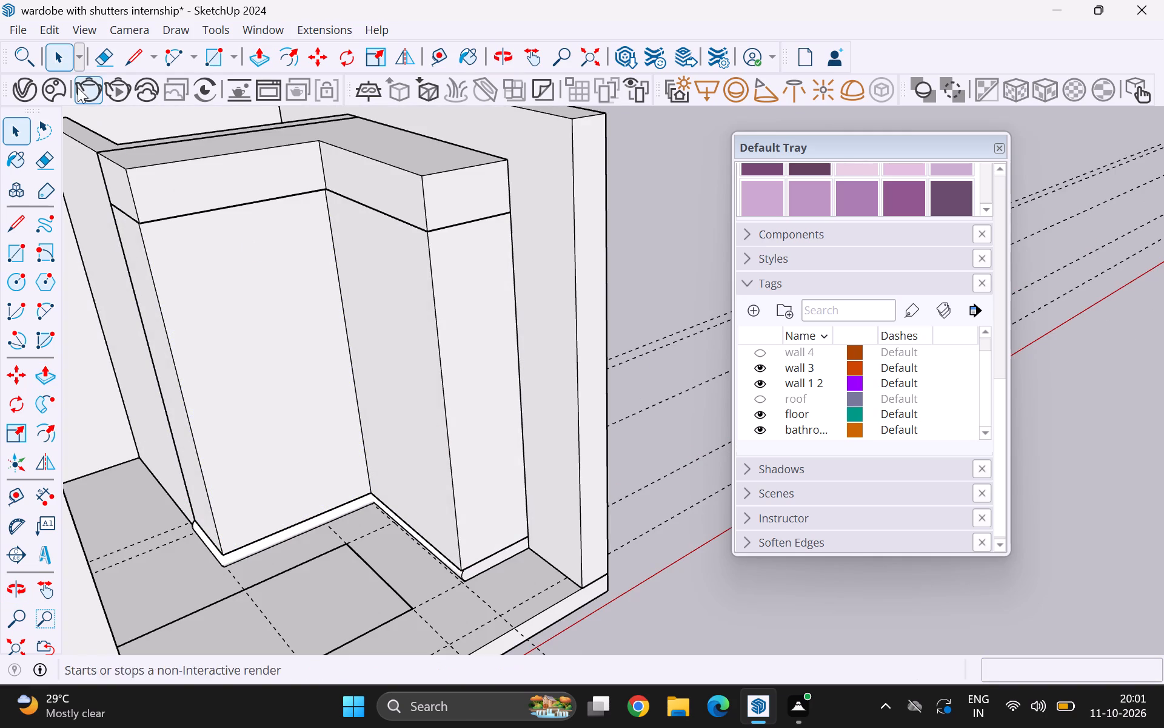
# Copy the recessed wide front face and paste it in place outside the wardrobe group.
pyautogui.doubleClick(239, 343)
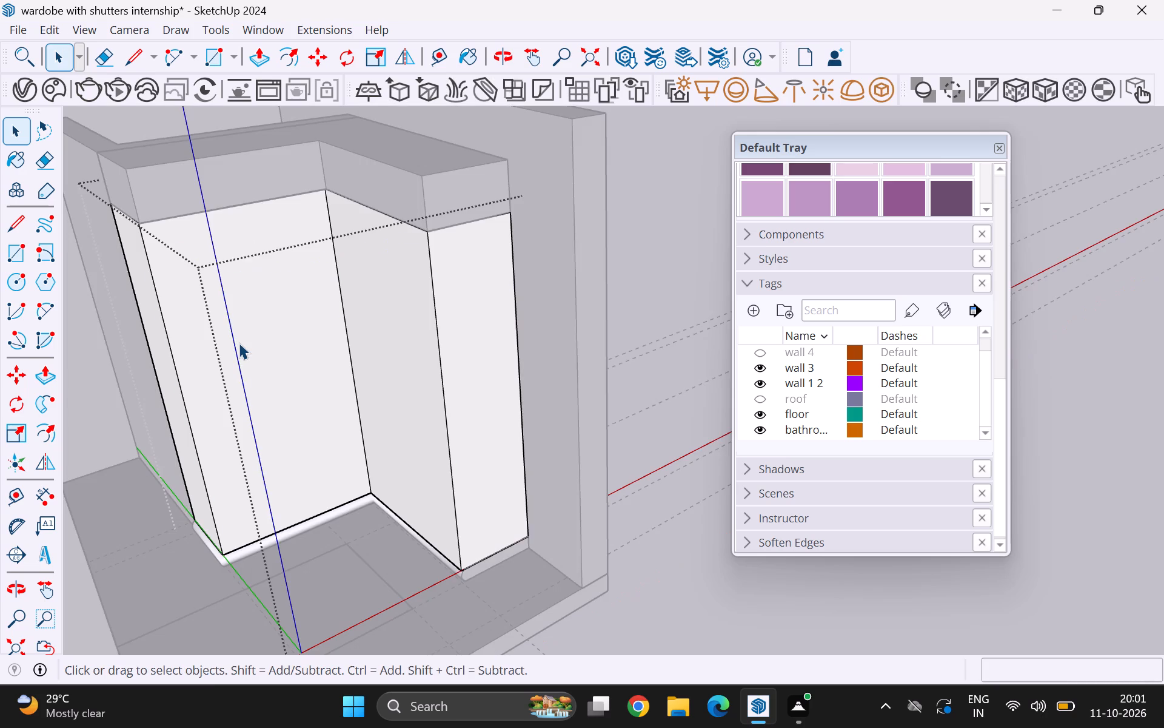
pyautogui.click(239, 343)
pyautogui.hotkey('ctrl', 'c')
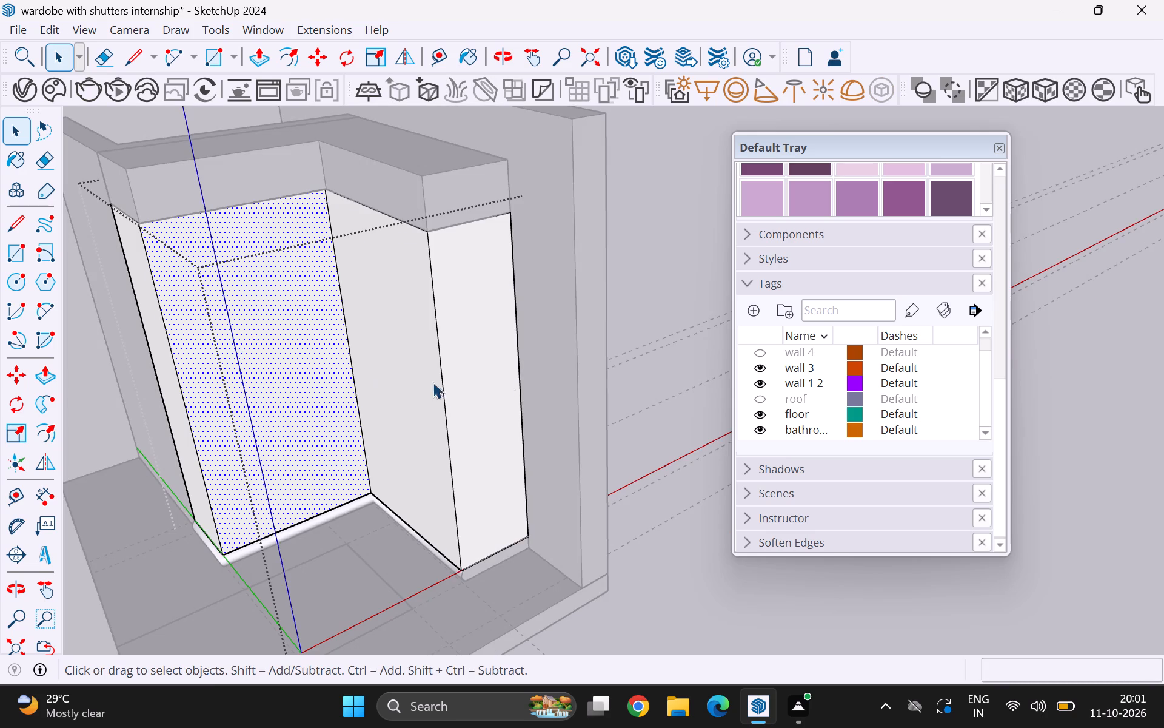
pyautogui.click(623, 334)
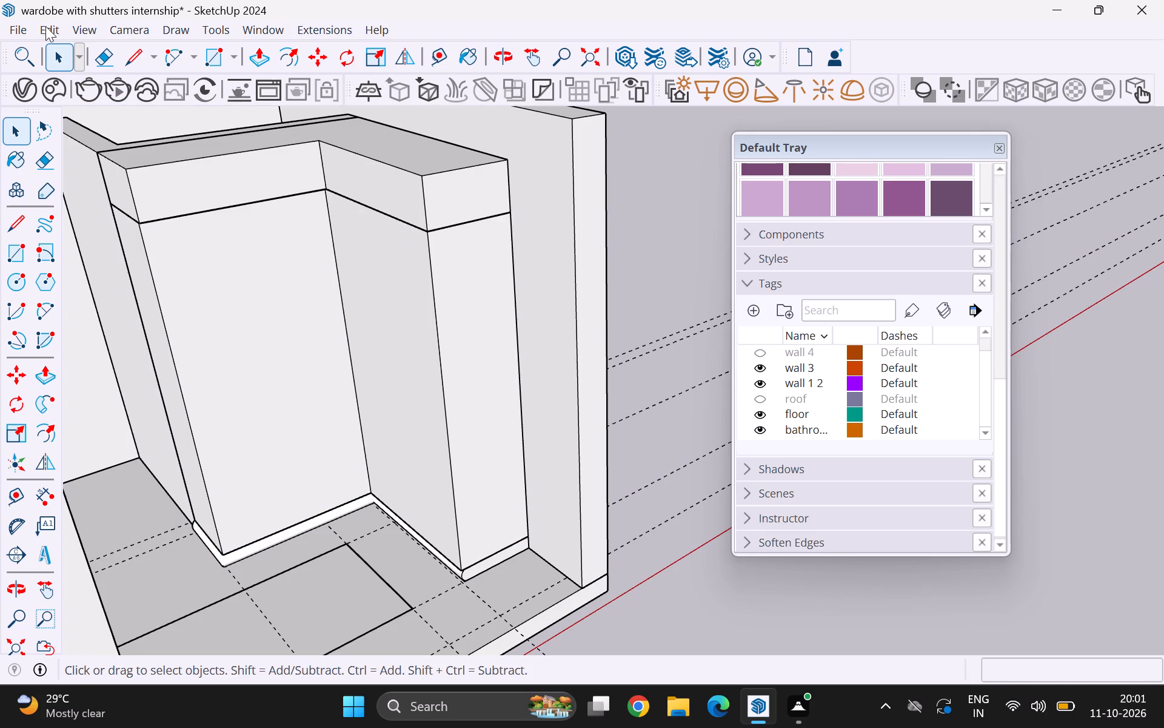
pyautogui.click(45, 26)
pyautogui.click(150, 171)
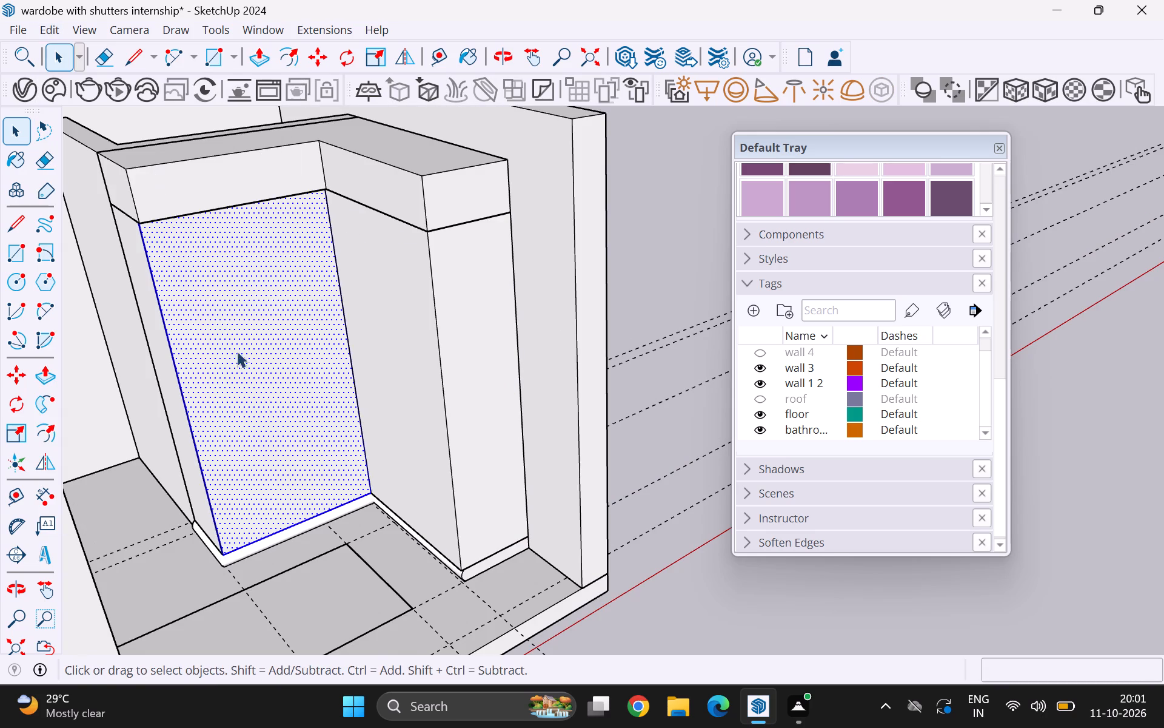
# Extrude the pasted wide front face outward by 18 mm as a shutter panel.
pyautogui.press('p')
pyautogui.click(230, 371)
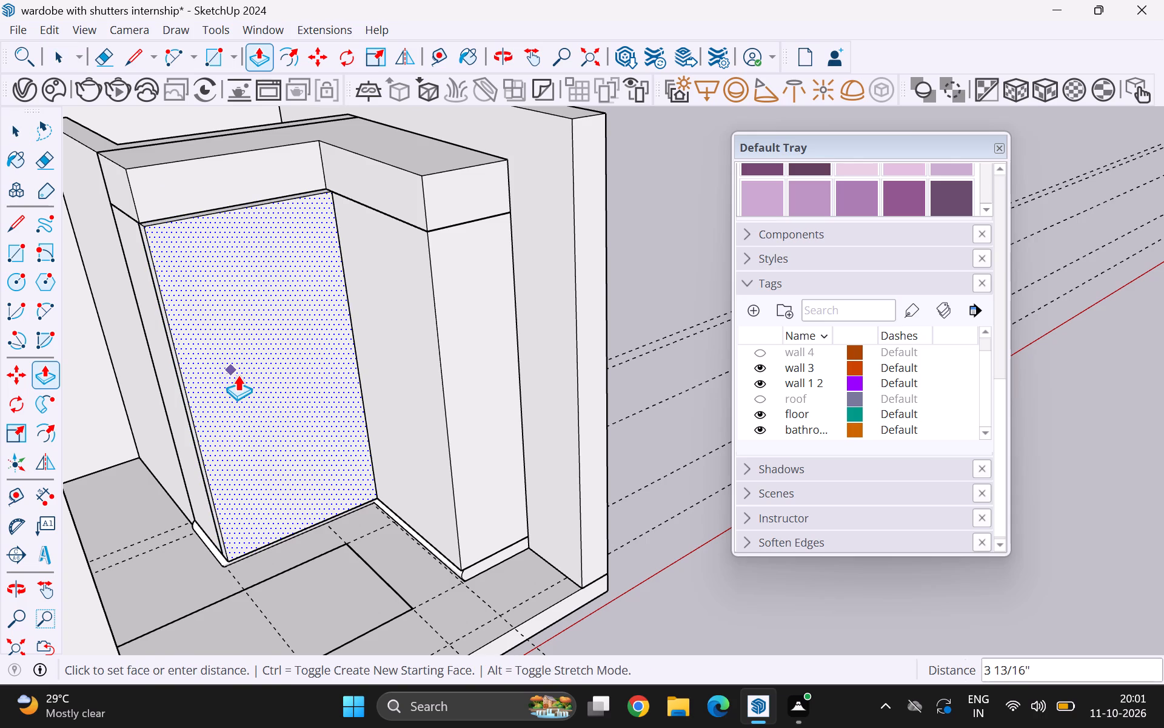
pyautogui.write('18mm')
pyautogui.press('Return')
pyautogui.press('space')
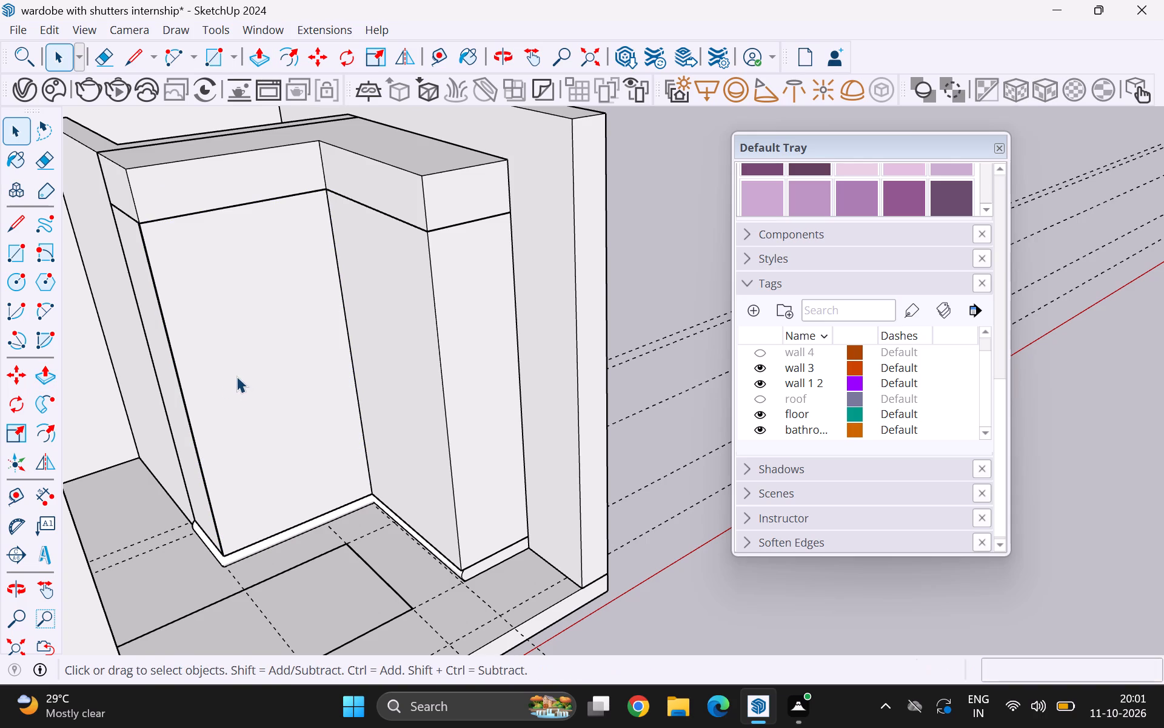
# Make the whole wide shutter panel a group.
pyautogui.tripleClick(234, 376)
pyautogui.tripleClick(234, 376)
pyautogui.click(234, 376)
pyautogui.rightClick(234, 376)
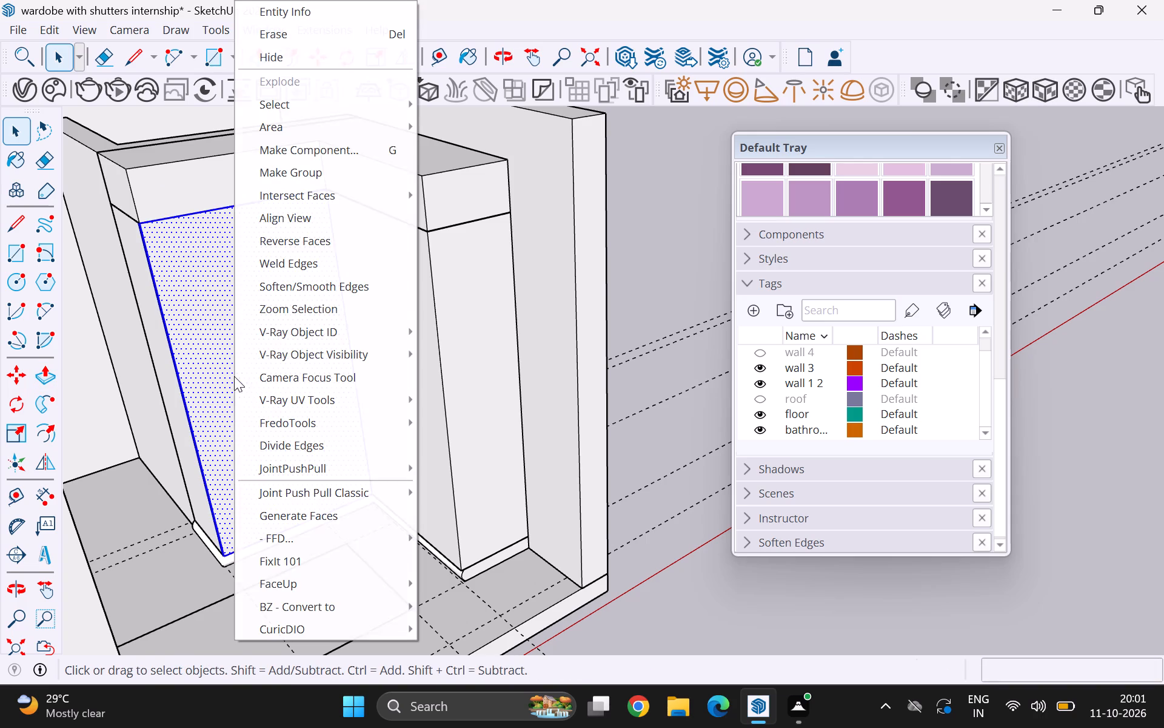
pyautogui.click(300, 174)
pyautogui.scroll(-5, 218, 432)
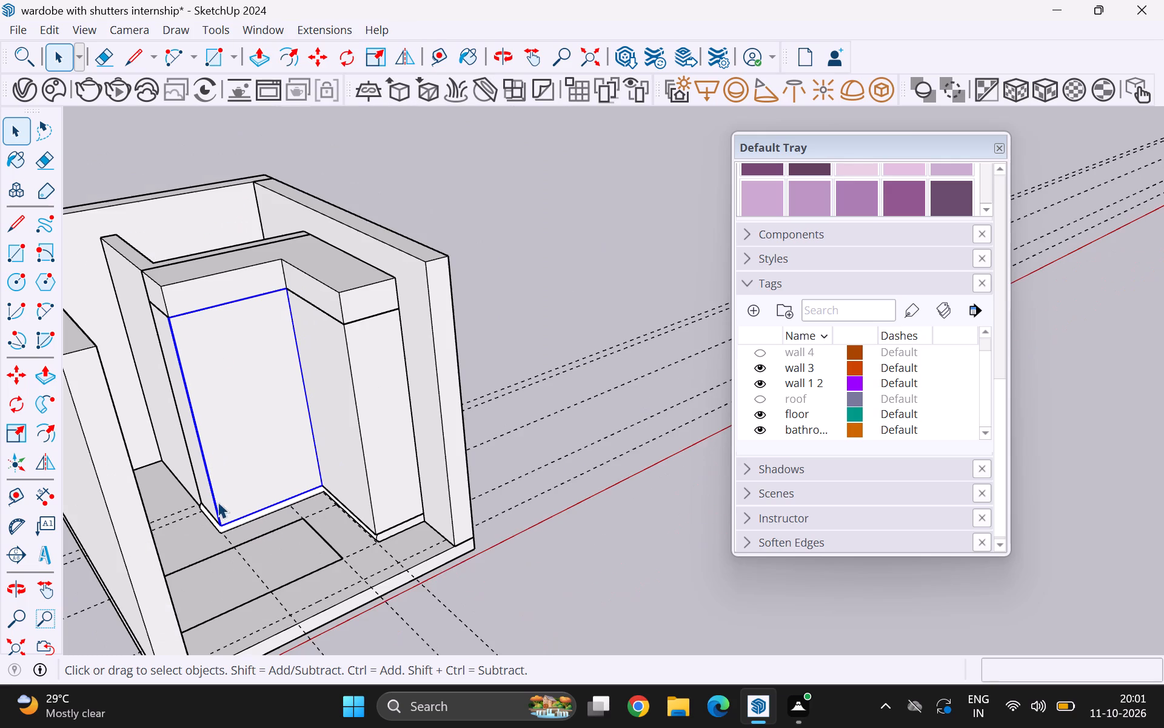
pyautogui.click(498, 338)
# Inside the wardrobe group, recess the inner side face of the projecting leg by 18 mm with Push/Pull.
pyautogui.moveTo(324, 428); pyautogui.dragTo(376, 418, button='middle')
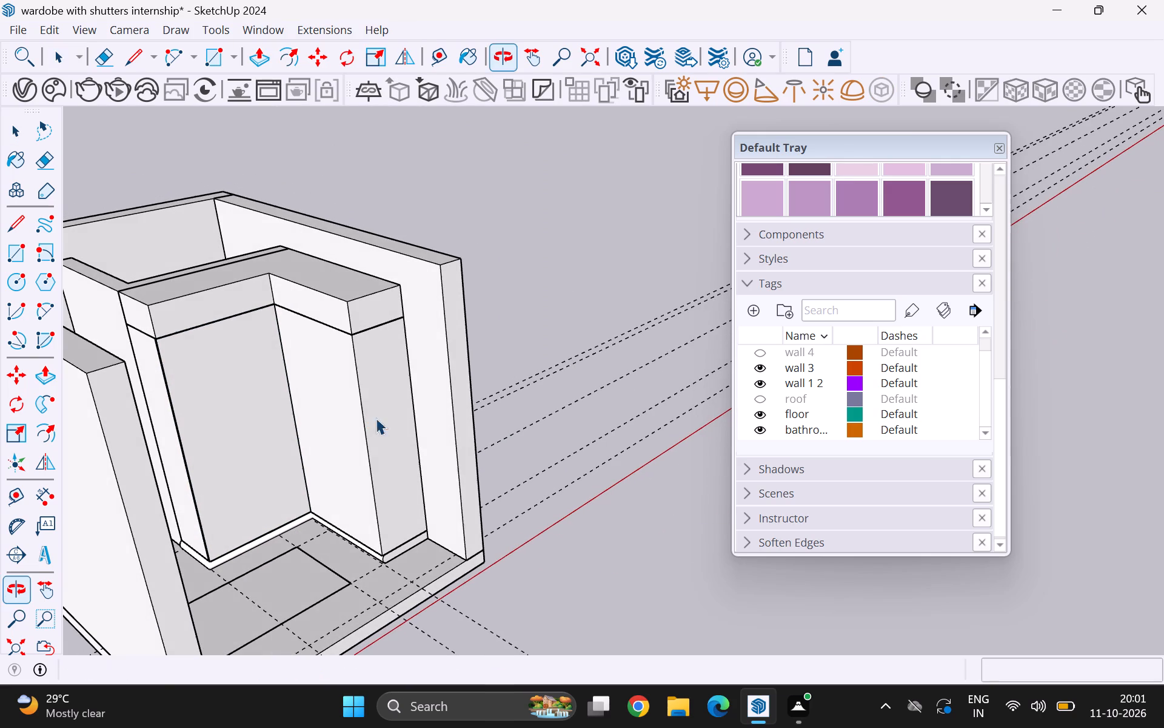
pyautogui.doubleClick(333, 420)
pyautogui.click(343, 422)
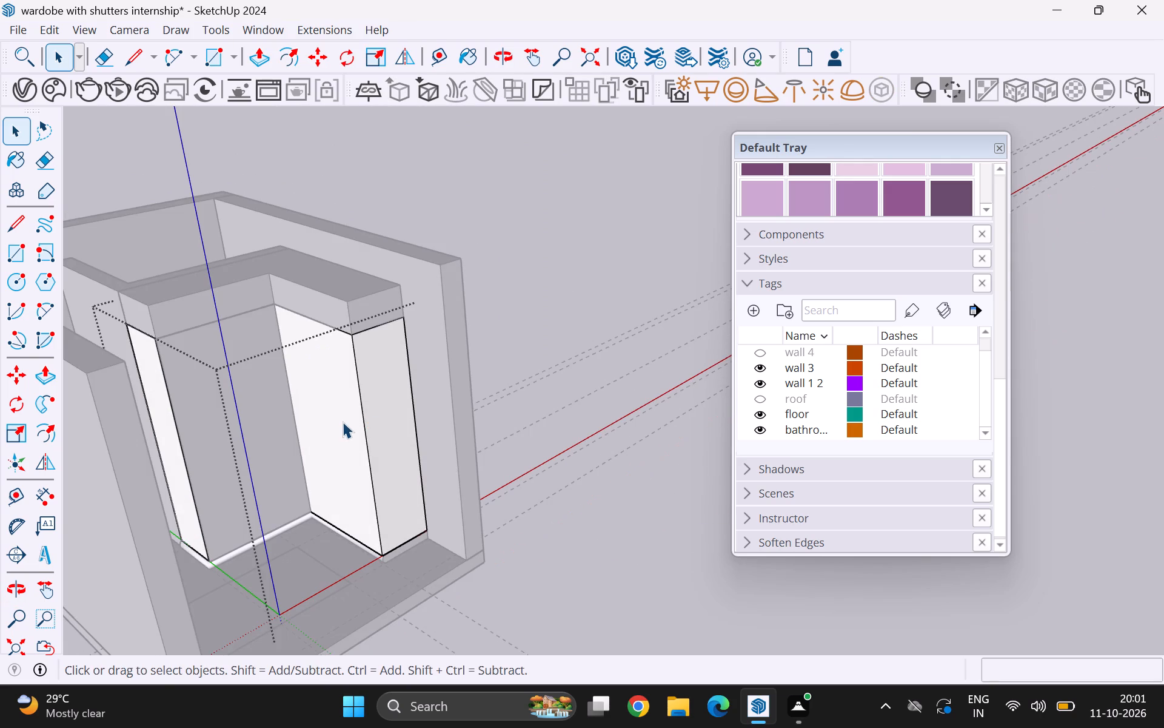
pyautogui.press('p')
pyautogui.doubleClick(330, 438)
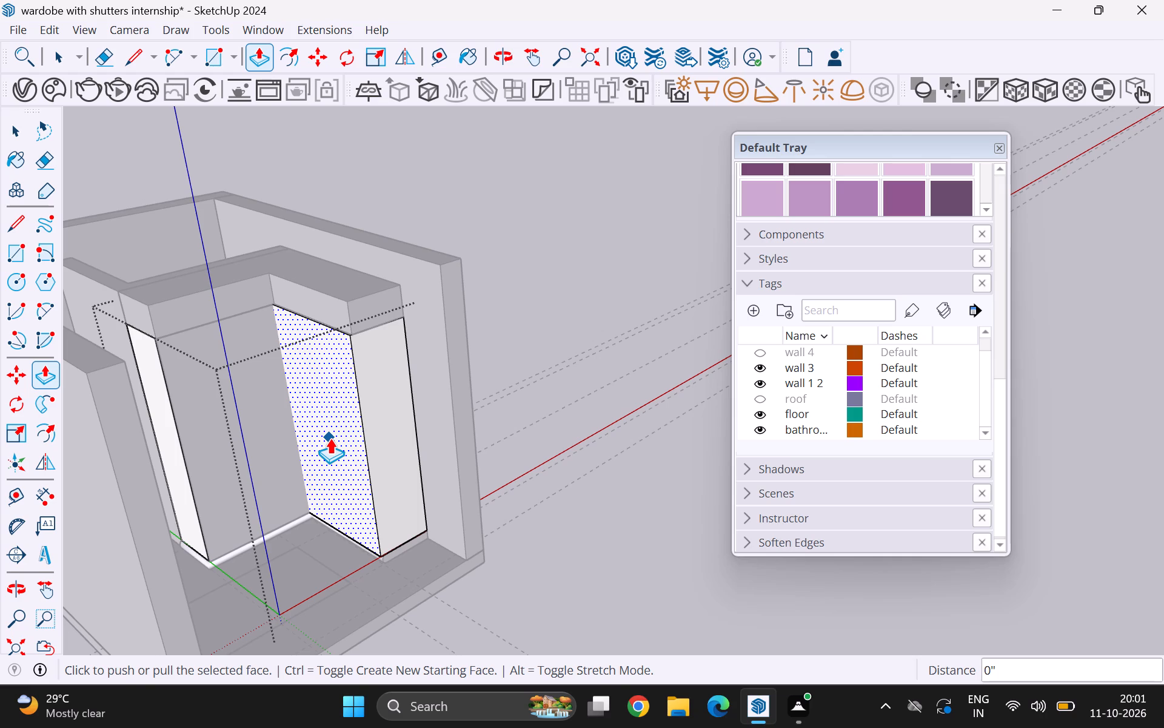
pyautogui.hotkey('ctrl', 'z')
pyautogui.click(339, 457)
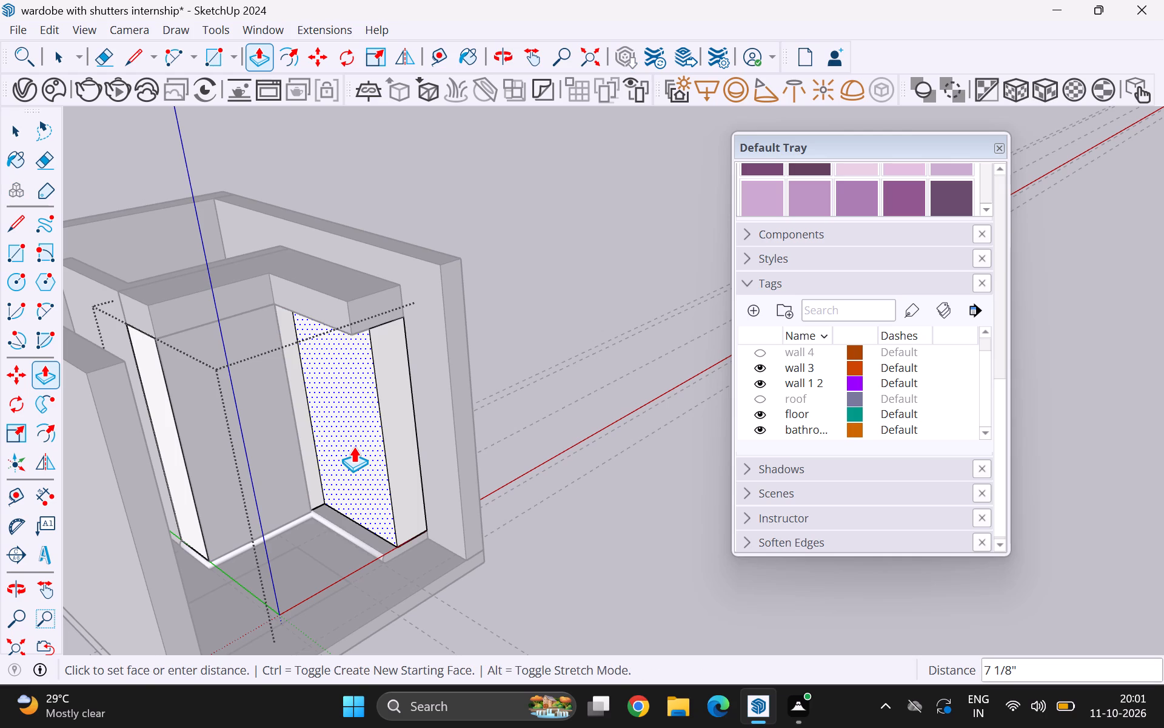
pyautogui.write('18mm')
pyautogui.press('Return')
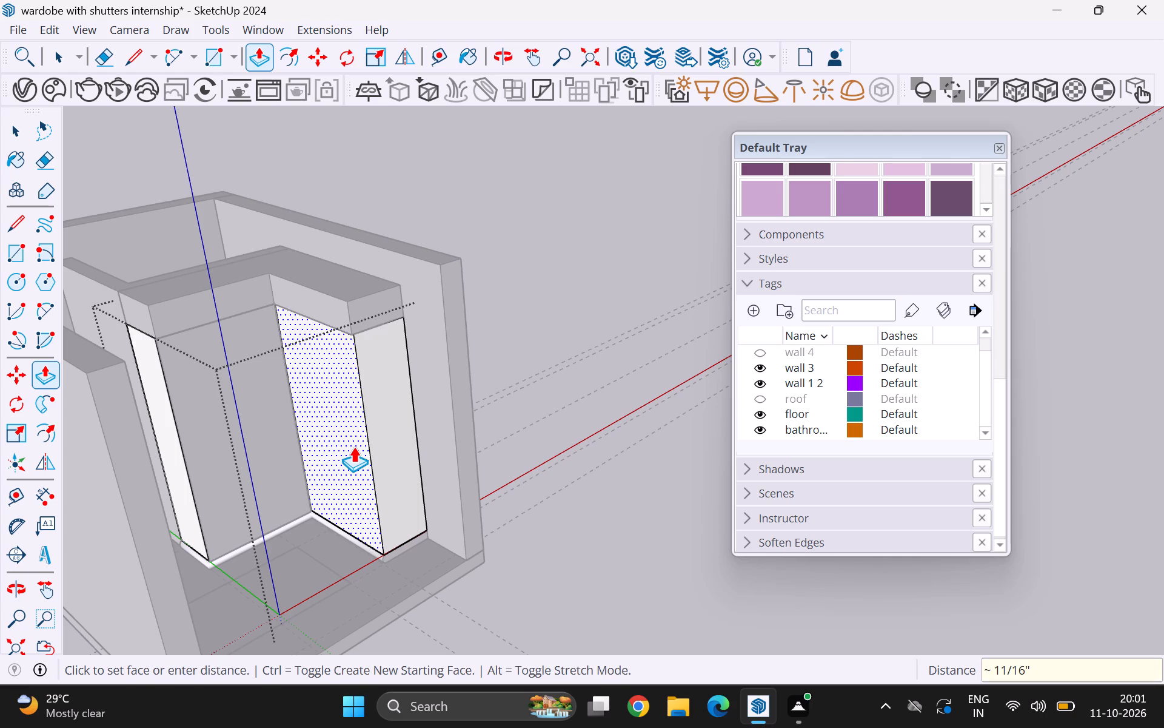
# Copy the projecting leg's recessed side face and paste it in place outside the wardrobe group.
pyautogui.hotkey('ctrl', 'c')
pyautogui.press('space')
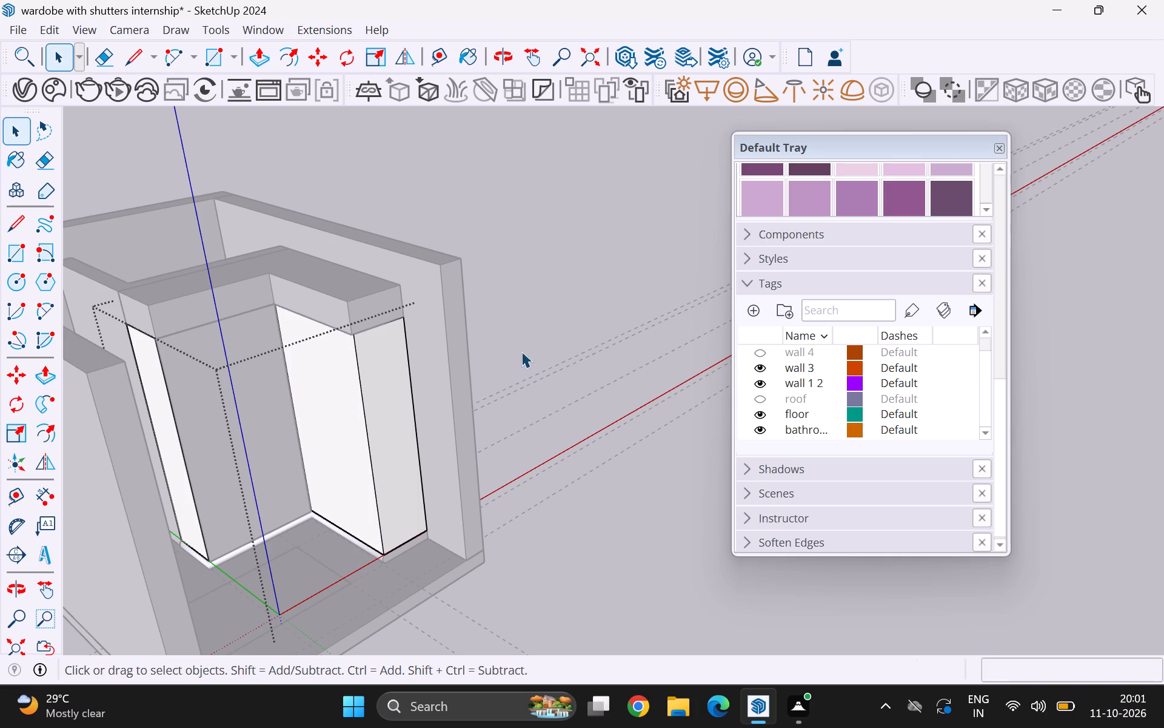
pyautogui.click(537, 335)
pyautogui.click(52, 30)
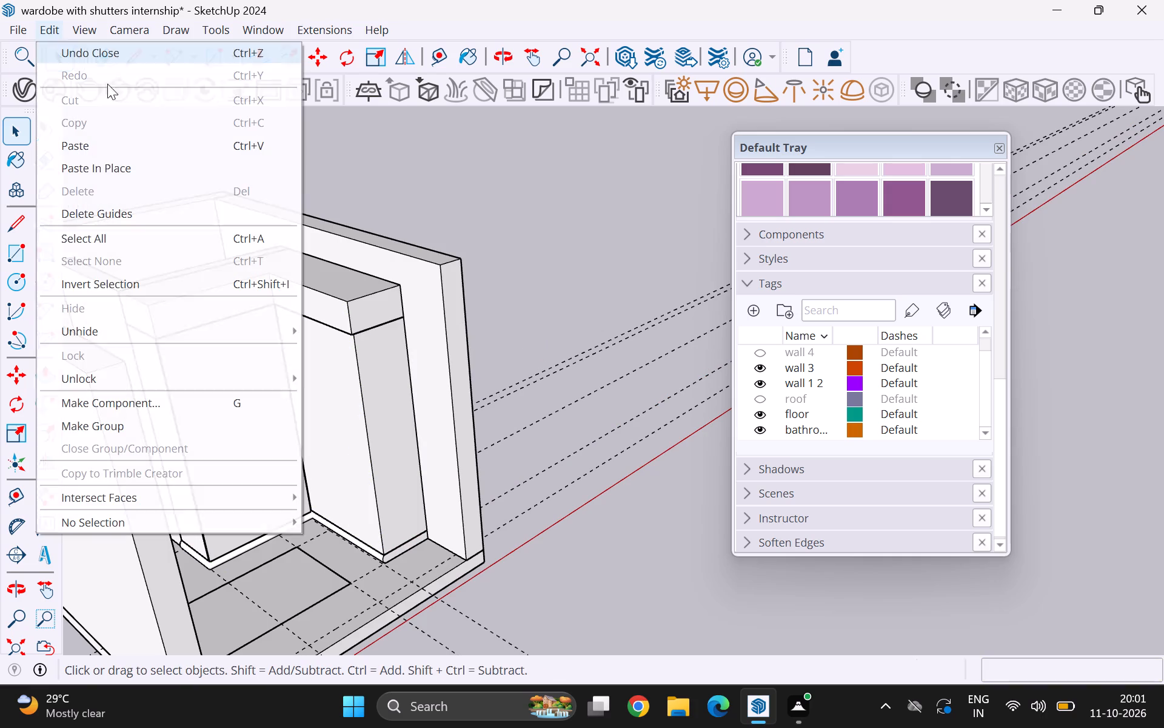
pyautogui.click(116, 172)
# Extrude the pasted side face of the projecting leg outward by 18 mm as a second shutter panel.
pyautogui.press('p')
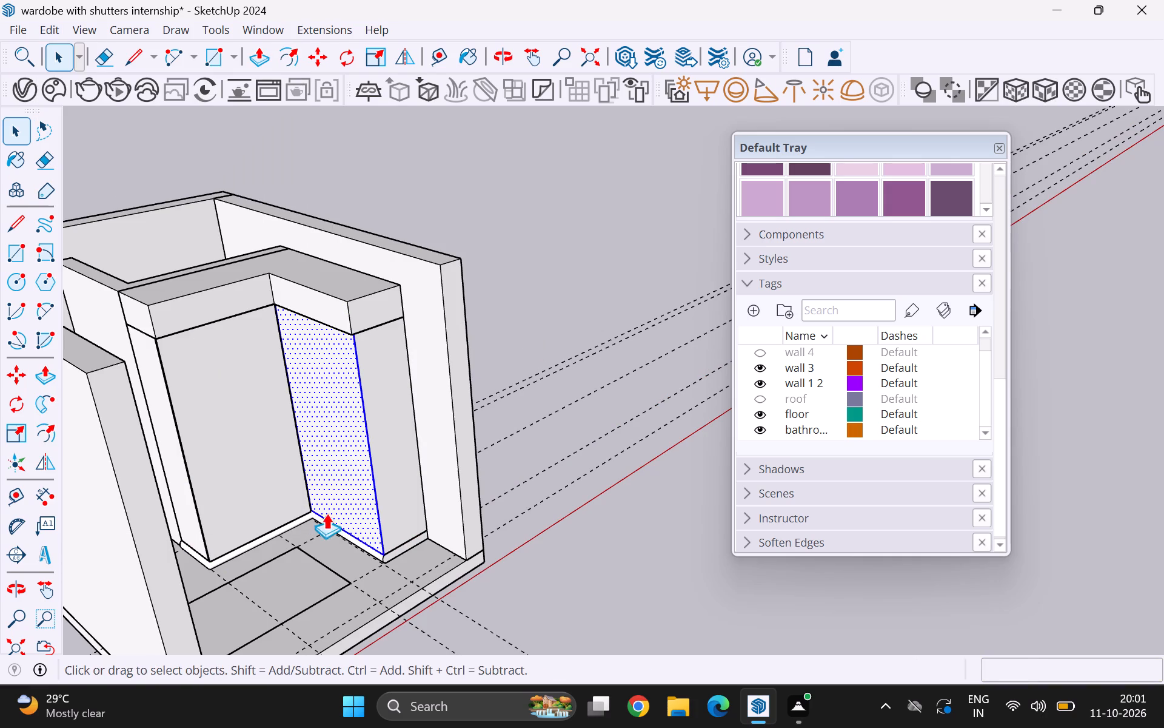
pyautogui.click(361, 469)
pyautogui.write('18mm')
pyautogui.press('Return')
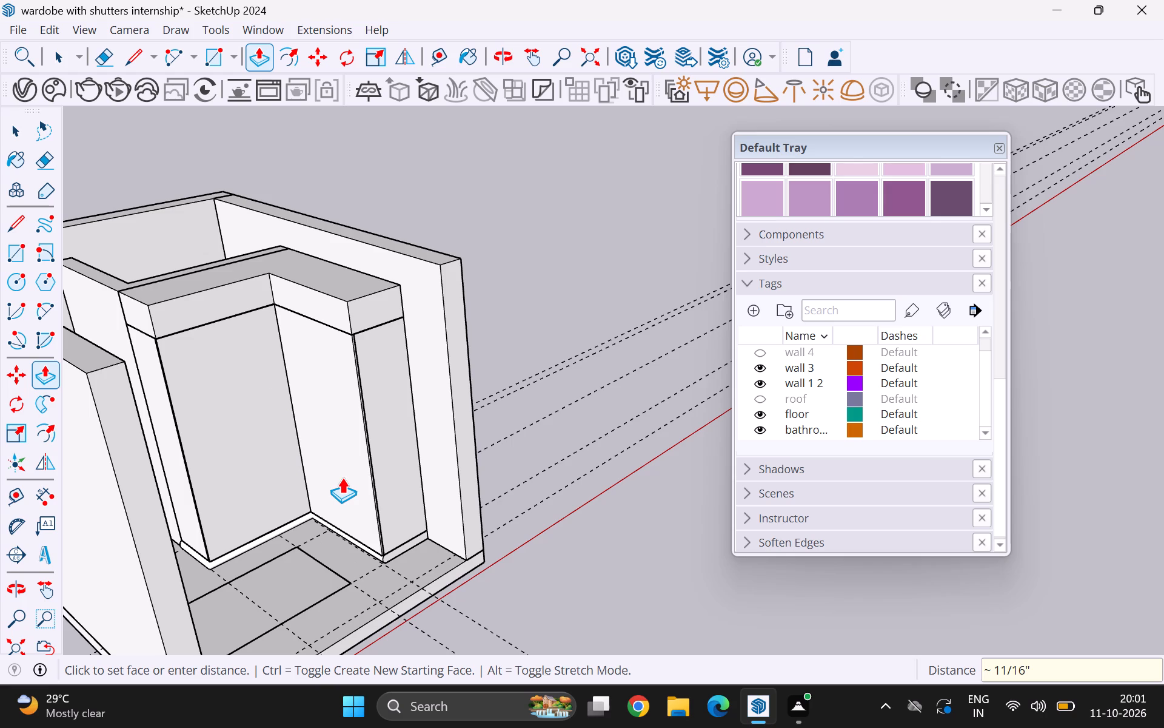
pyautogui.press('space')
# Make the projecting leg's shutter panel a group.
pyautogui.tripleClick(342, 477)
pyautogui.tripleClick(342, 477)
pyautogui.doubleClick(342, 477)
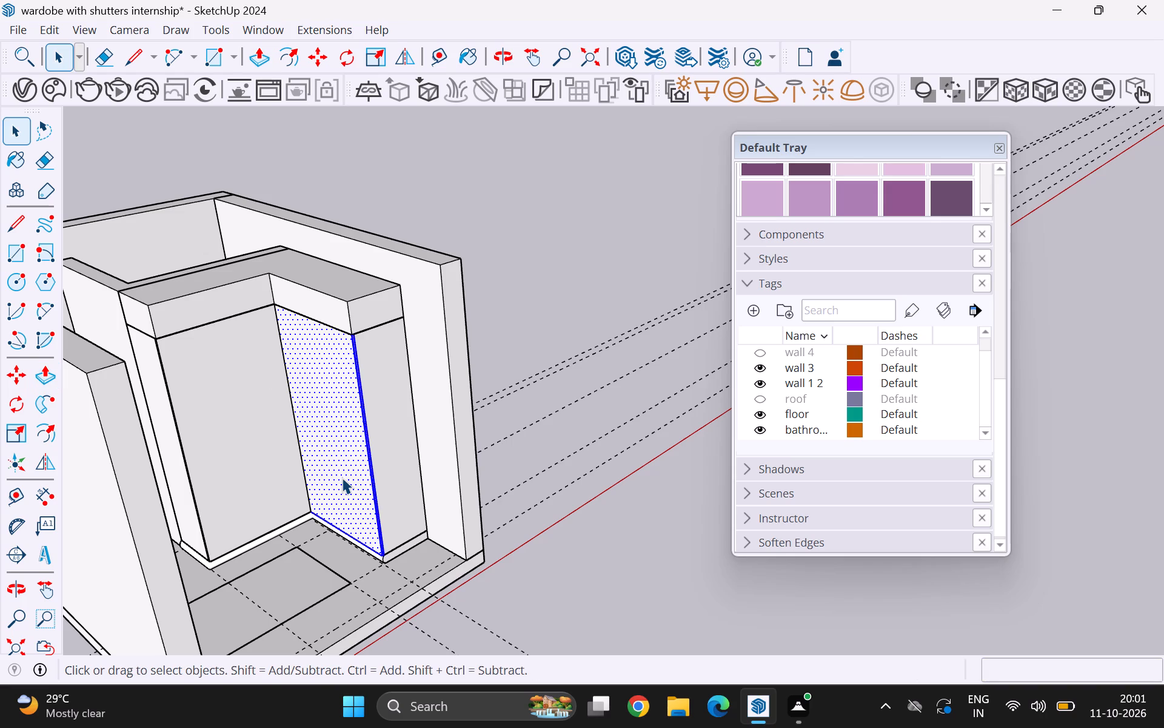
pyautogui.rightClick(342, 477)
pyautogui.click(399, 180)
pyautogui.click(511, 243)
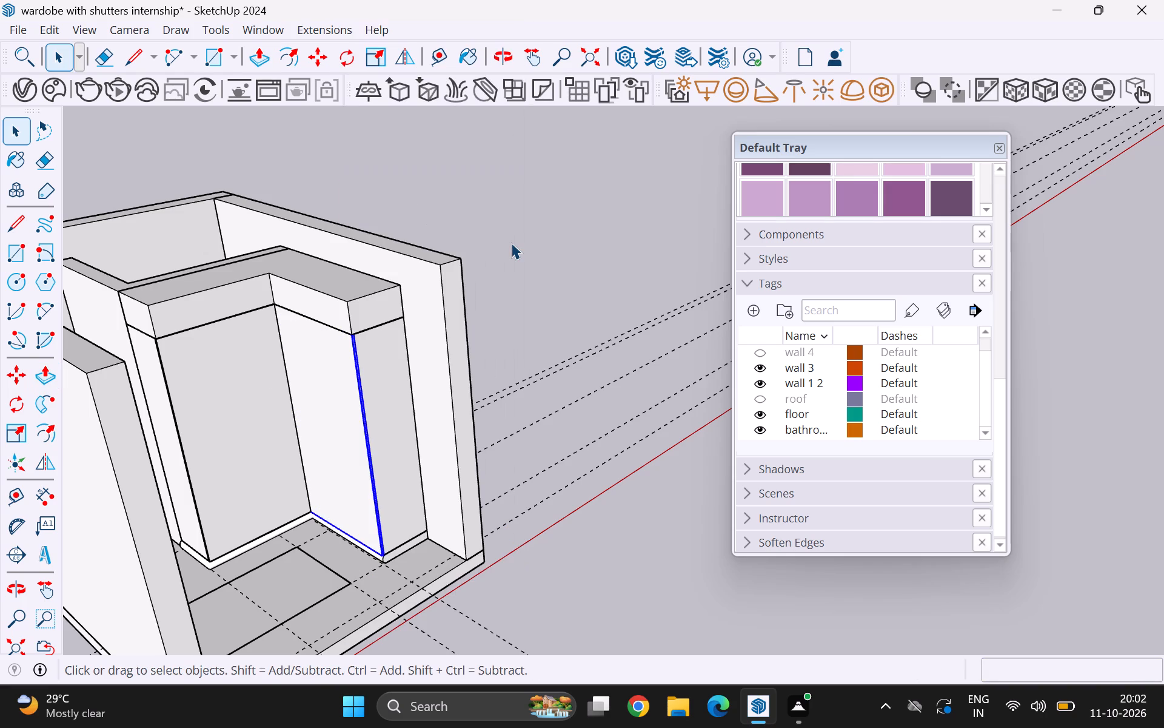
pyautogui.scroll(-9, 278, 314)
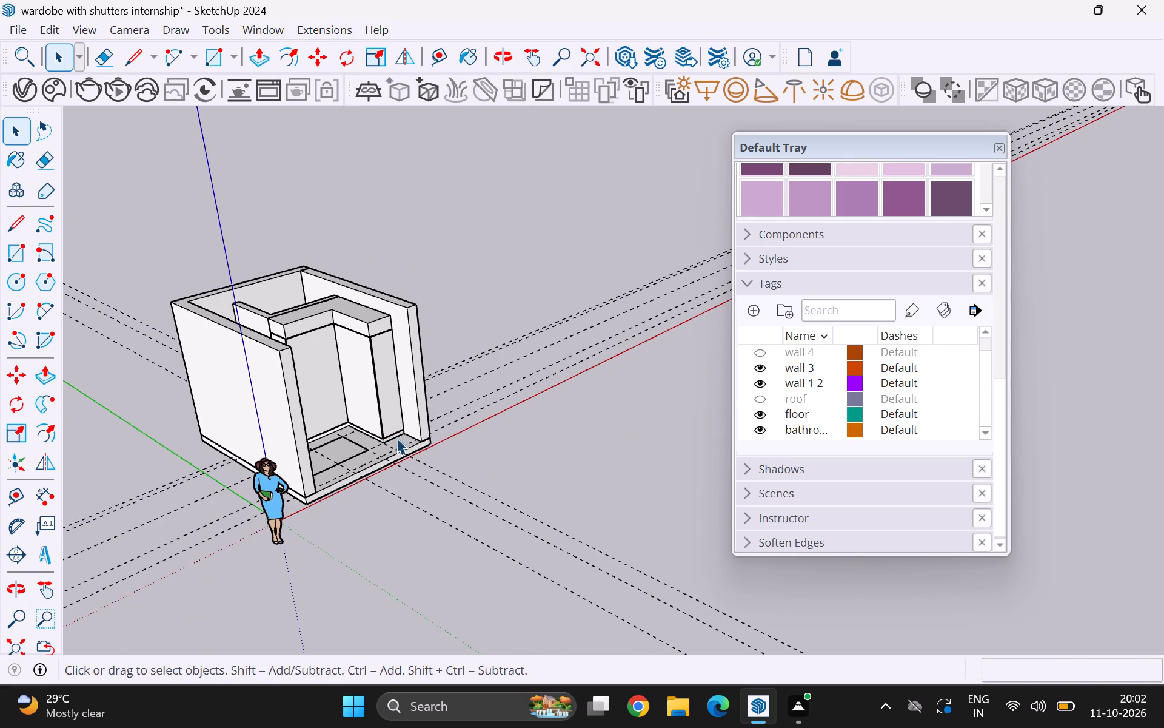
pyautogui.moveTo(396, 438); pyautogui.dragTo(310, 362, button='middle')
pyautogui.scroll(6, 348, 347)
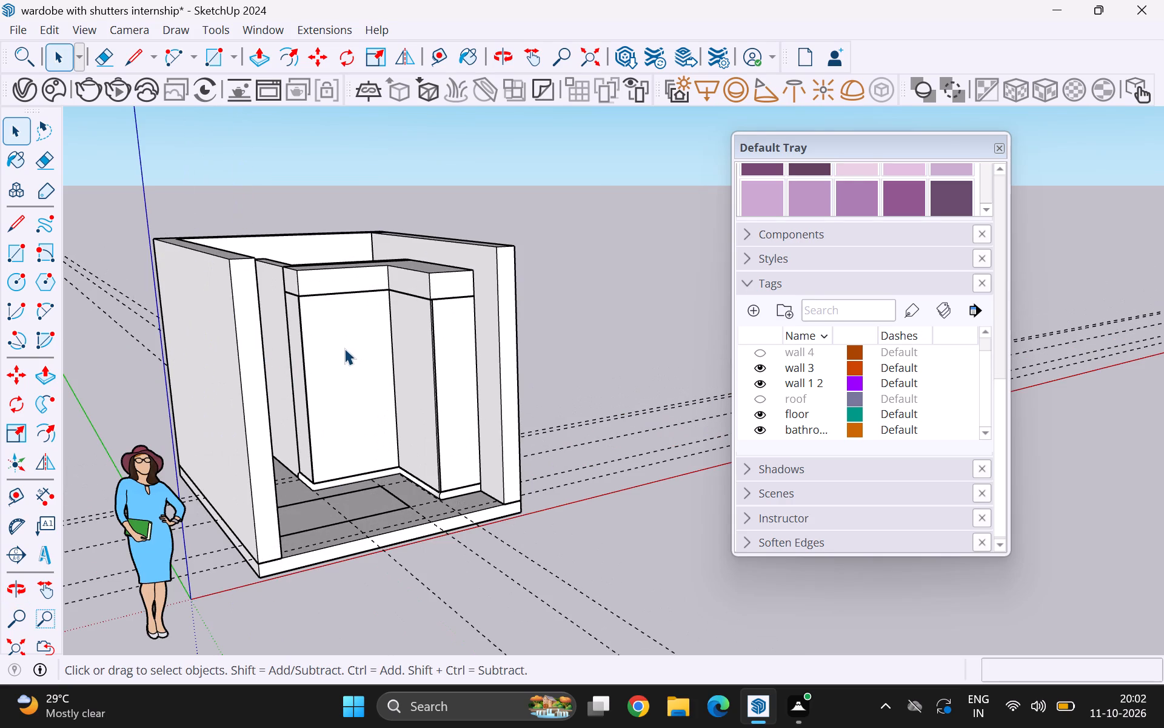
# Hide the wardrobe's two shutter panels, on the front face and on the projecting leg's inner side face.
pyautogui.click(344, 356)
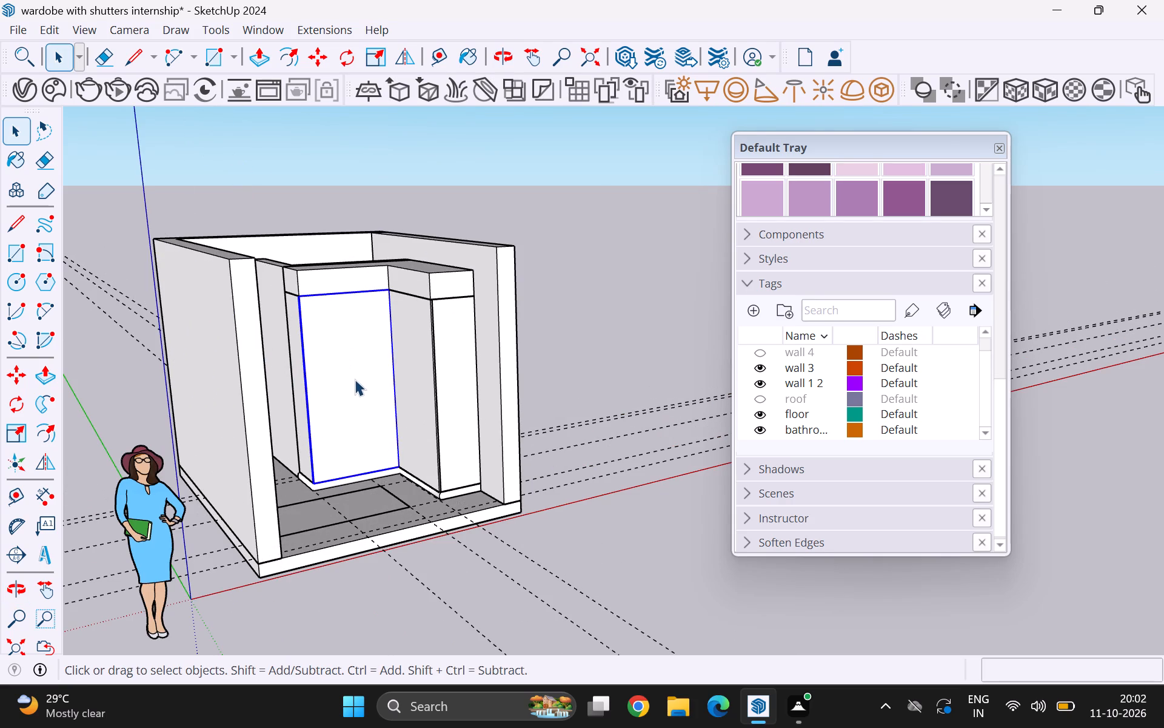
pyautogui.keyDown('shift'); pyautogui.click(423, 383); pyautogui.keyUp('shift')
pyautogui.rightClick(423, 383)
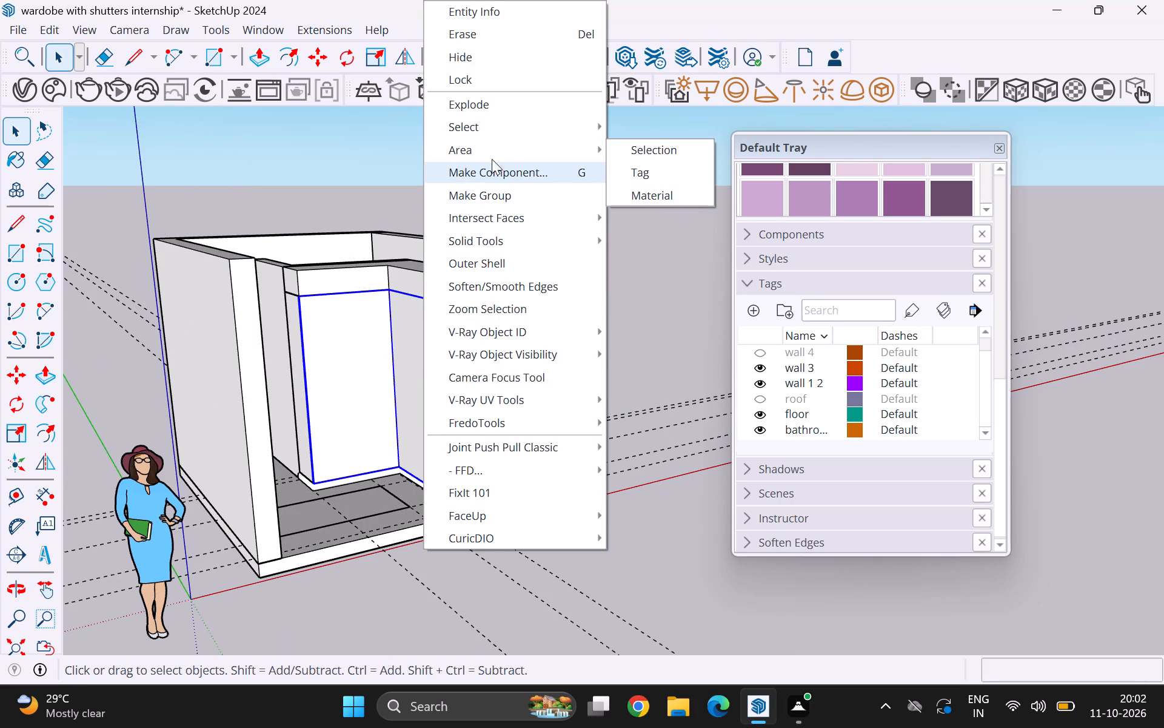
pyautogui.click(478, 61)
# Measure the gap on the floor between the drawn rectangle's front edge and the guide near the open side.
pyautogui.scroll(2, 366, 418)
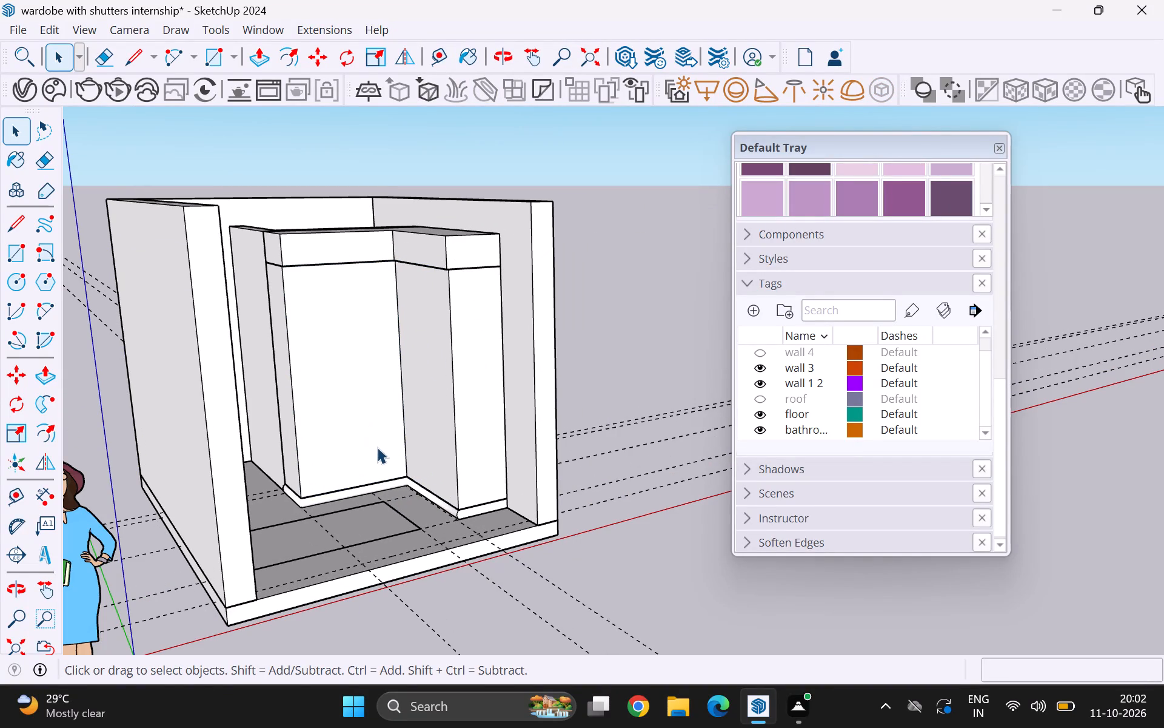
pyautogui.moveTo(380, 476); pyautogui.dragTo(292, 475, button='middle')
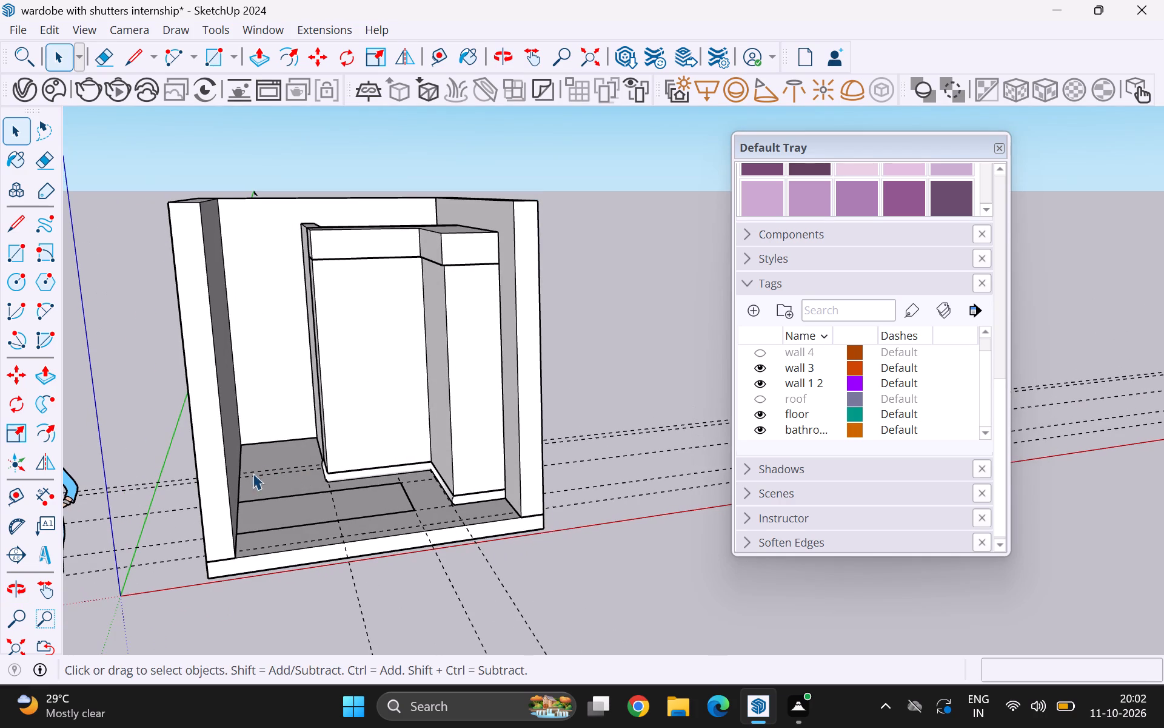
pyautogui.moveTo(308, 533); pyautogui.dragTo(263, 679, button='middle')
pyautogui.scroll(2, 263, 680)
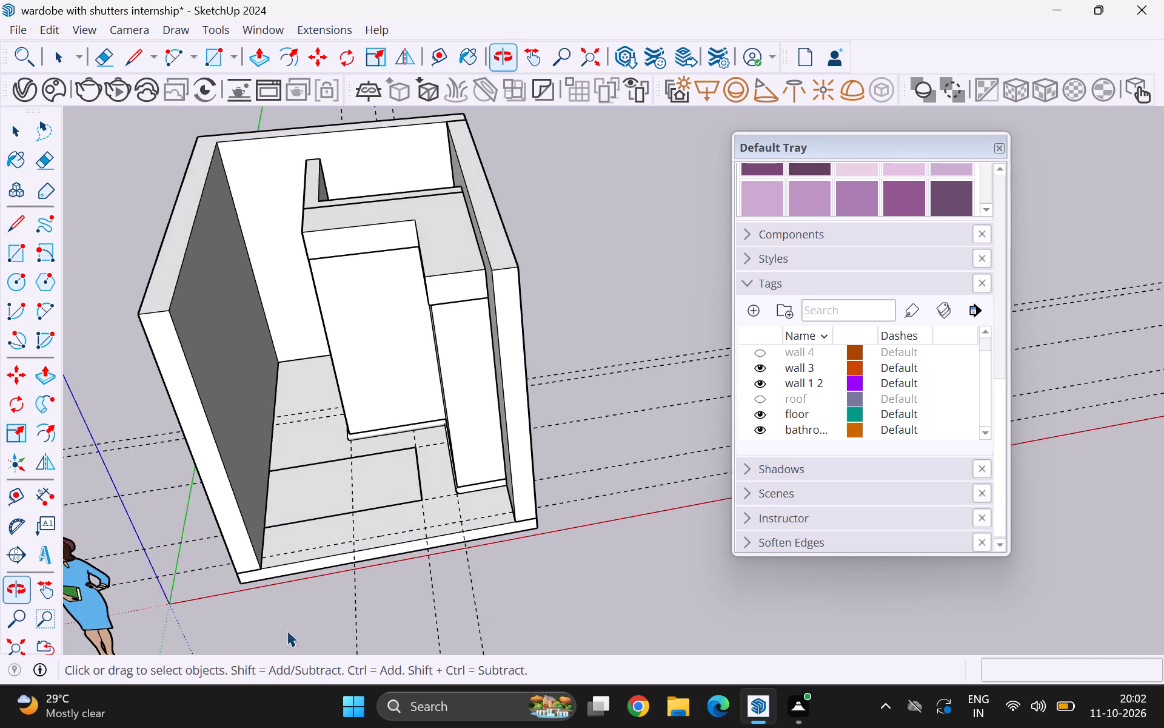
pyautogui.scroll(6, 287, 630)
pyautogui.press('t')
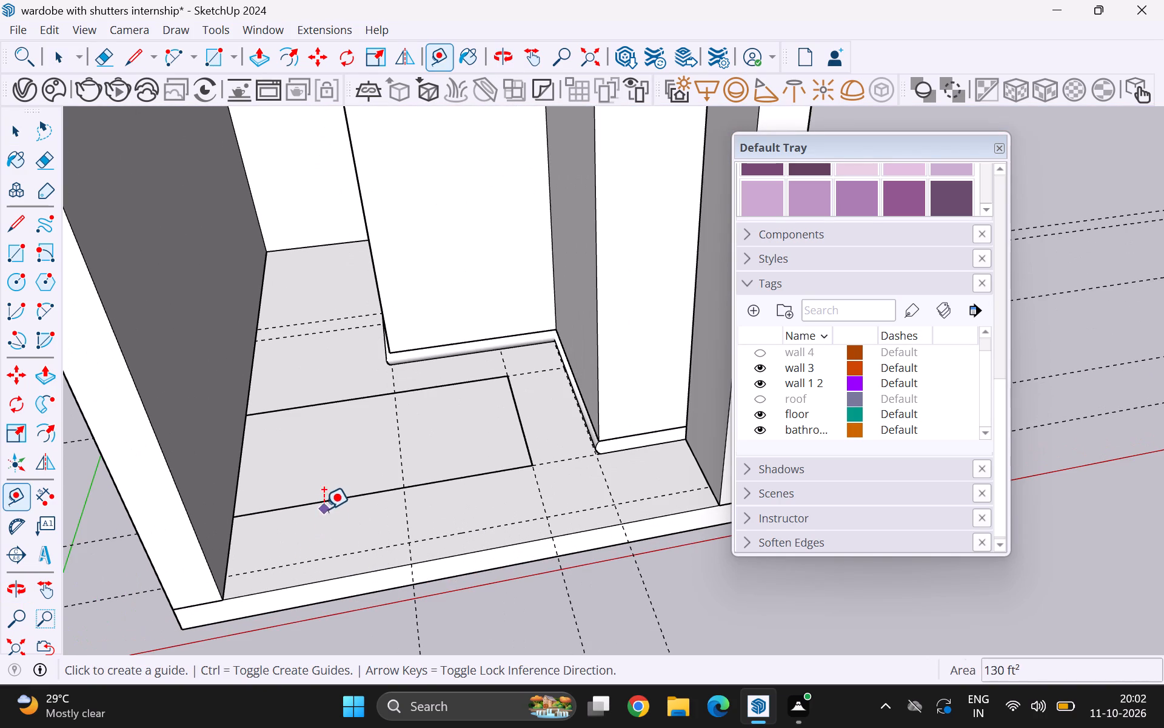
pyautogui.moveTo(366, 506); pyautogui.dragTo(335, 618, button='middle')
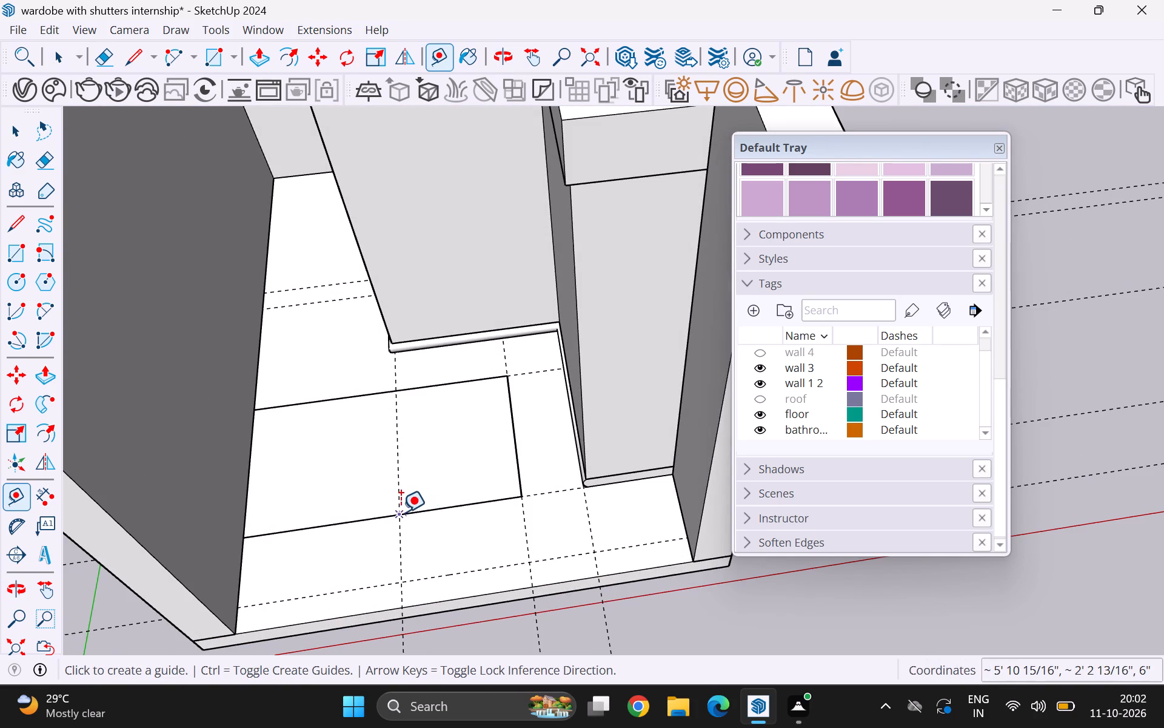
pyautogui.click(394, 513)
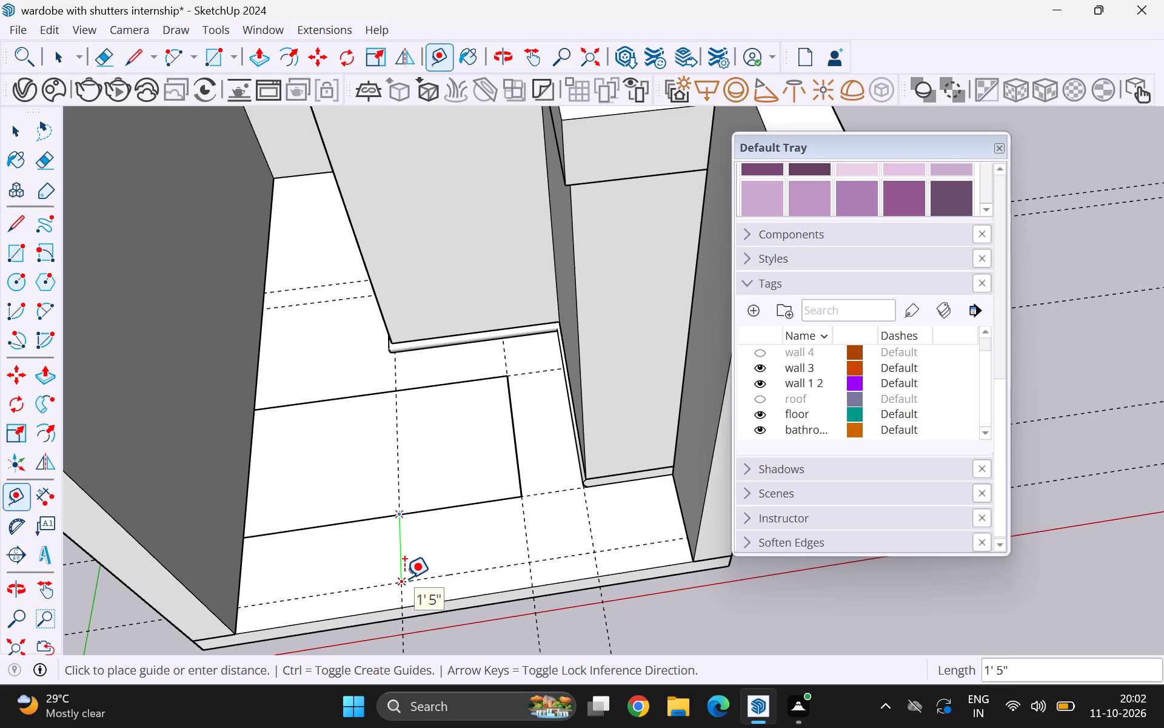
pyautogui.press('space')
# Measure the floor rectangle's clearances to the main wardrobe plinth and to the projecting leg's plinth.
pyautogui.scroll(12, 407, 402)
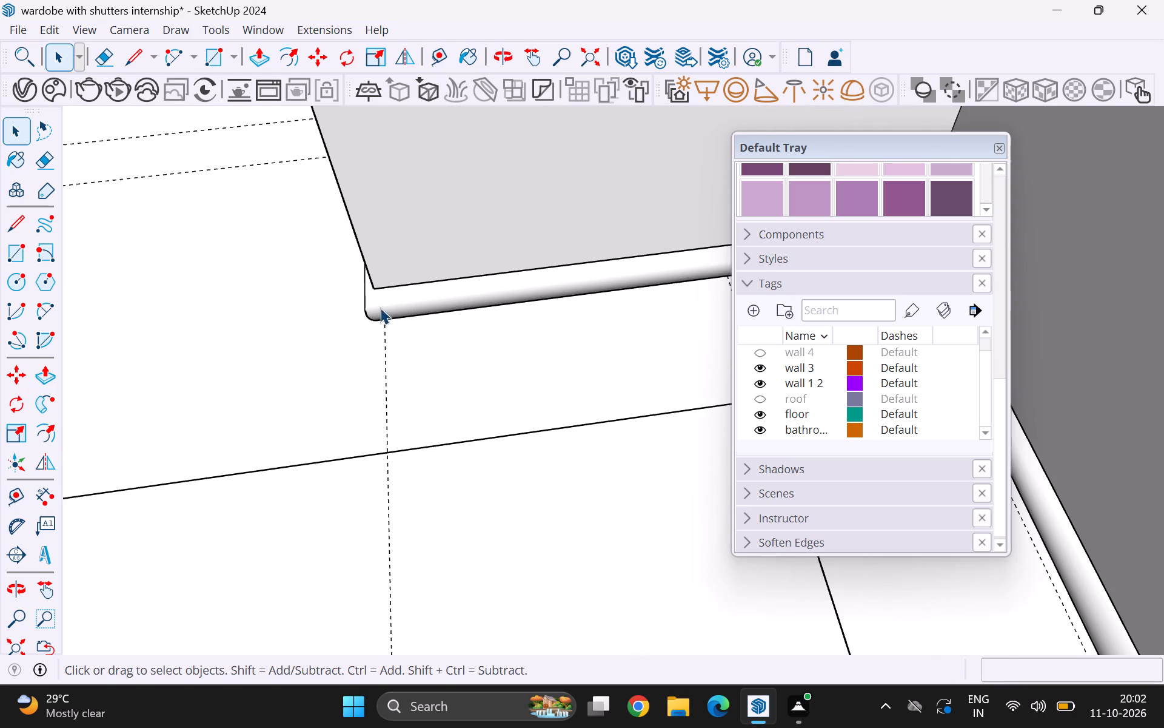
pyautogui.press('t')
pyautogui.click(387, 457)
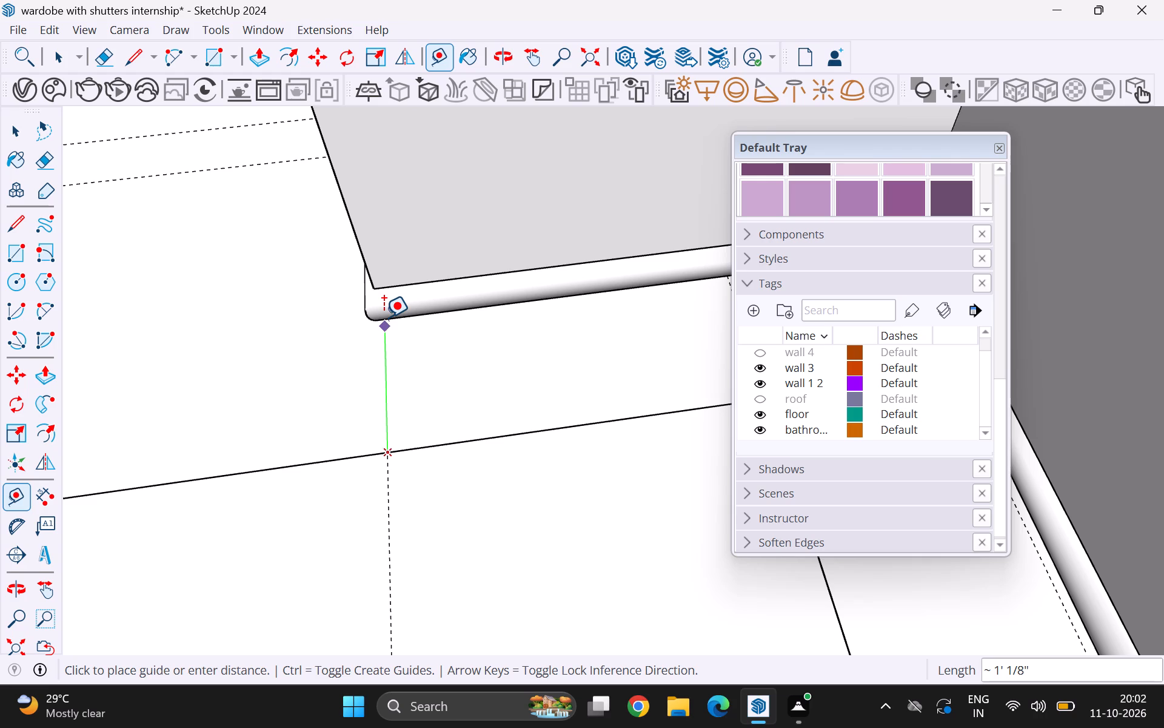
pyautogui.press('space')
pyautogui.scroll(-10, 267, 304)
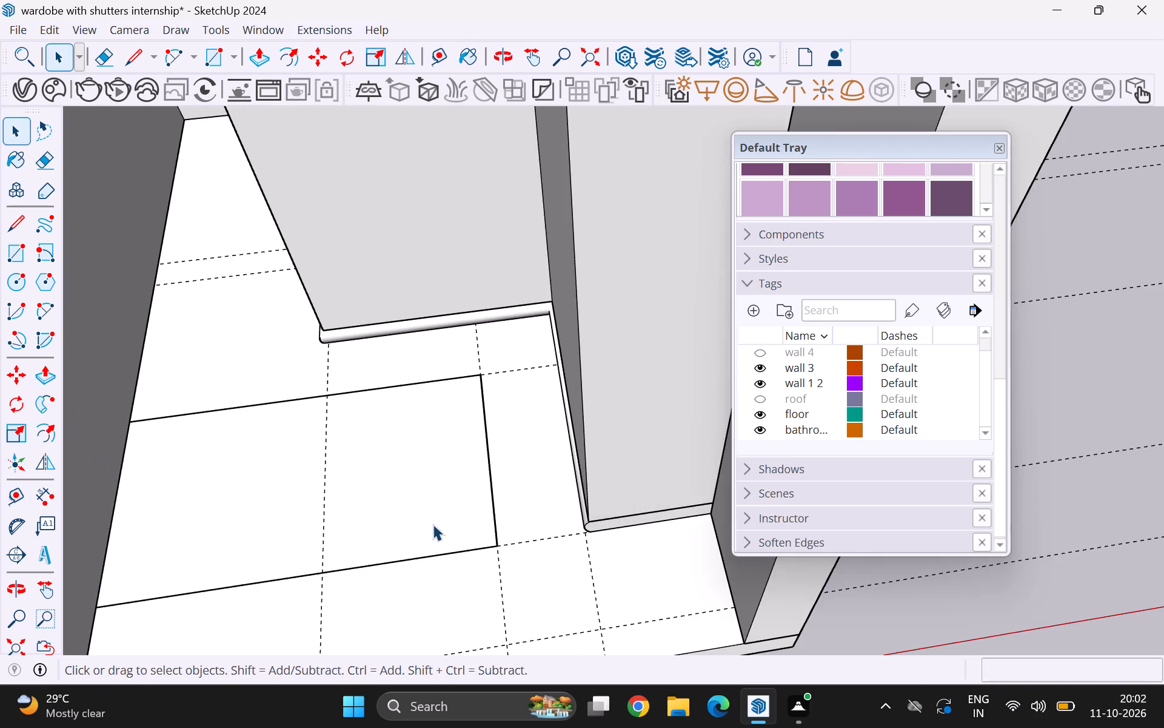
pyautogui.scroll(4, 455, 534)
pyautogui.press('t')
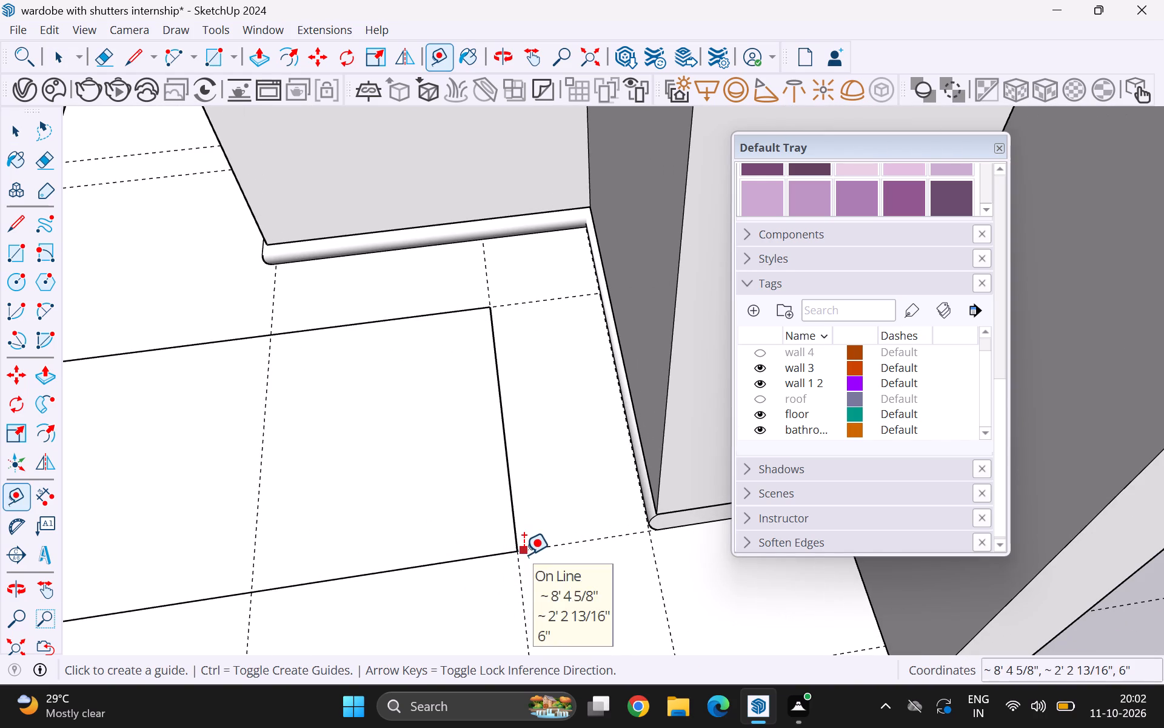
pyautogui.click(508, 457)
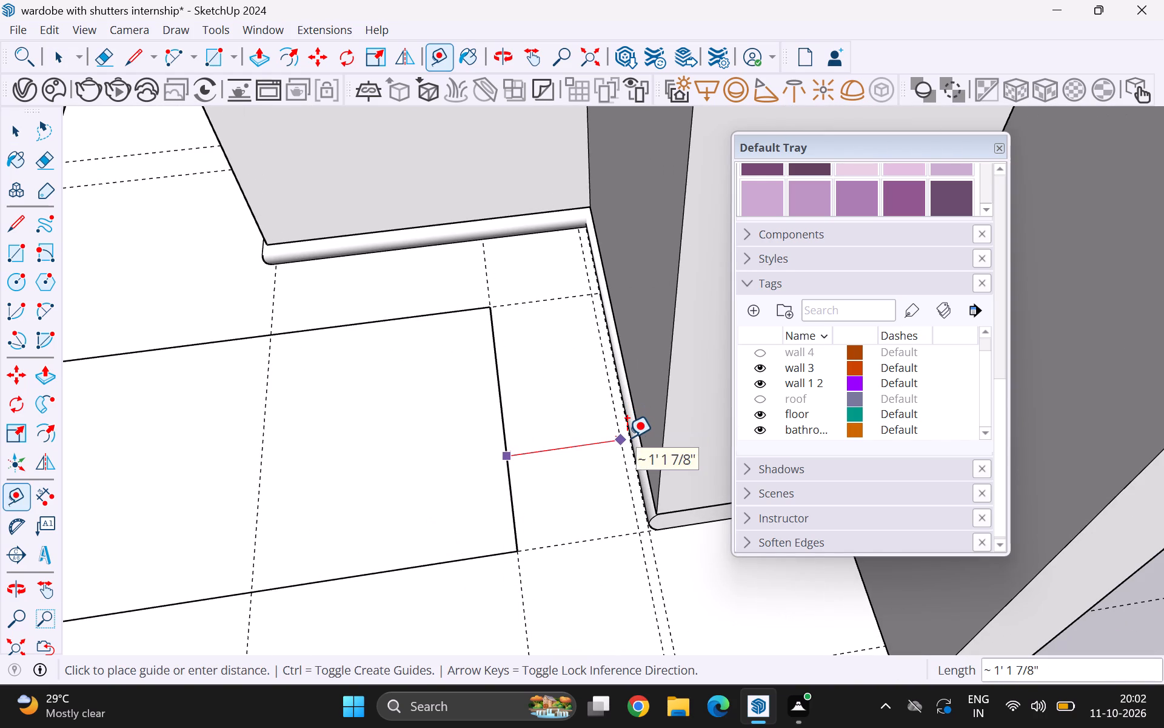
pyautogui.press('space')
# Examine the wardrobe and the room's floor layout from the front and from above.
pyautogui.scroll(-8, 530, 404)
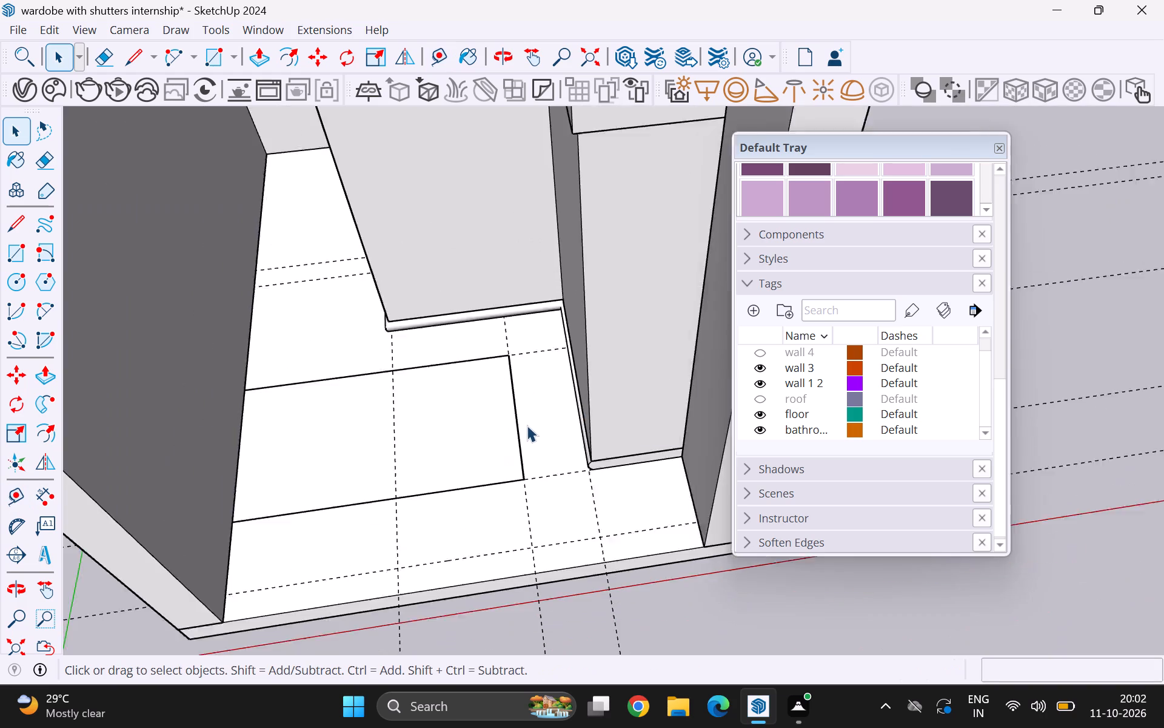
pyautogui.scroll(-8, 527, 425)
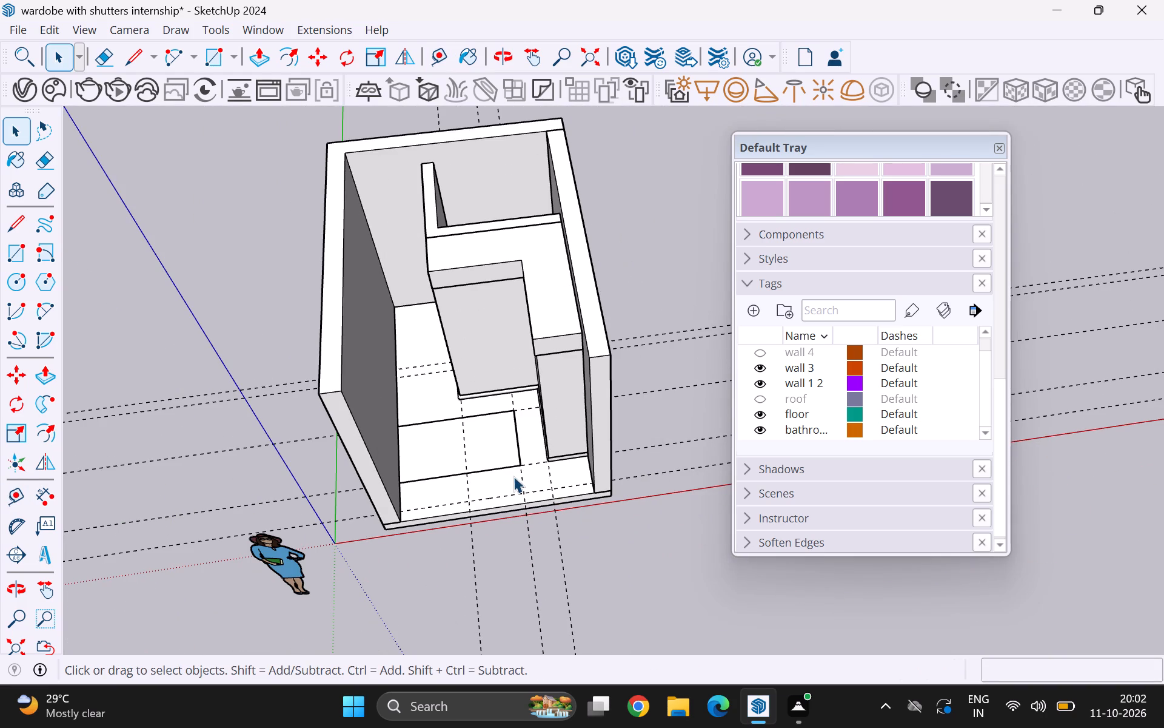
pyautogui.scroll(-3, 516, 455)
pyautogui.moveTo(504, 528); pyautogui.dragTo(522, 317, button='middle')
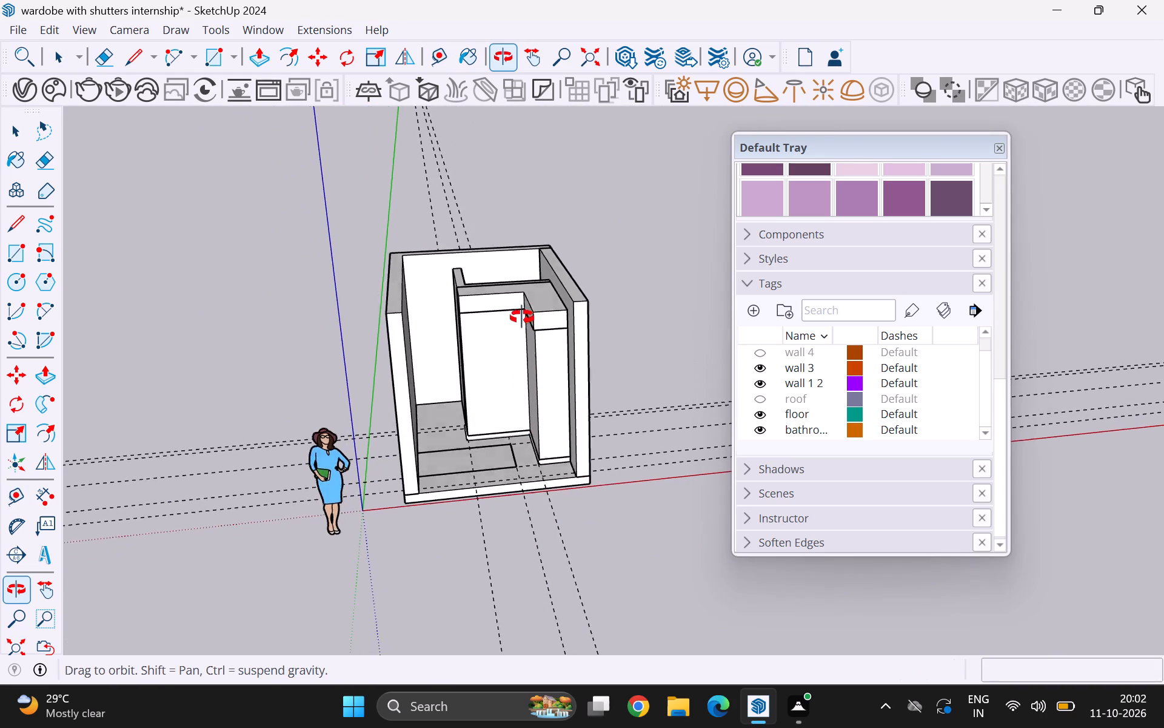
pyautogui.moveTo(522, 317); pyautogui.dragTo(475, 314, button='middle')
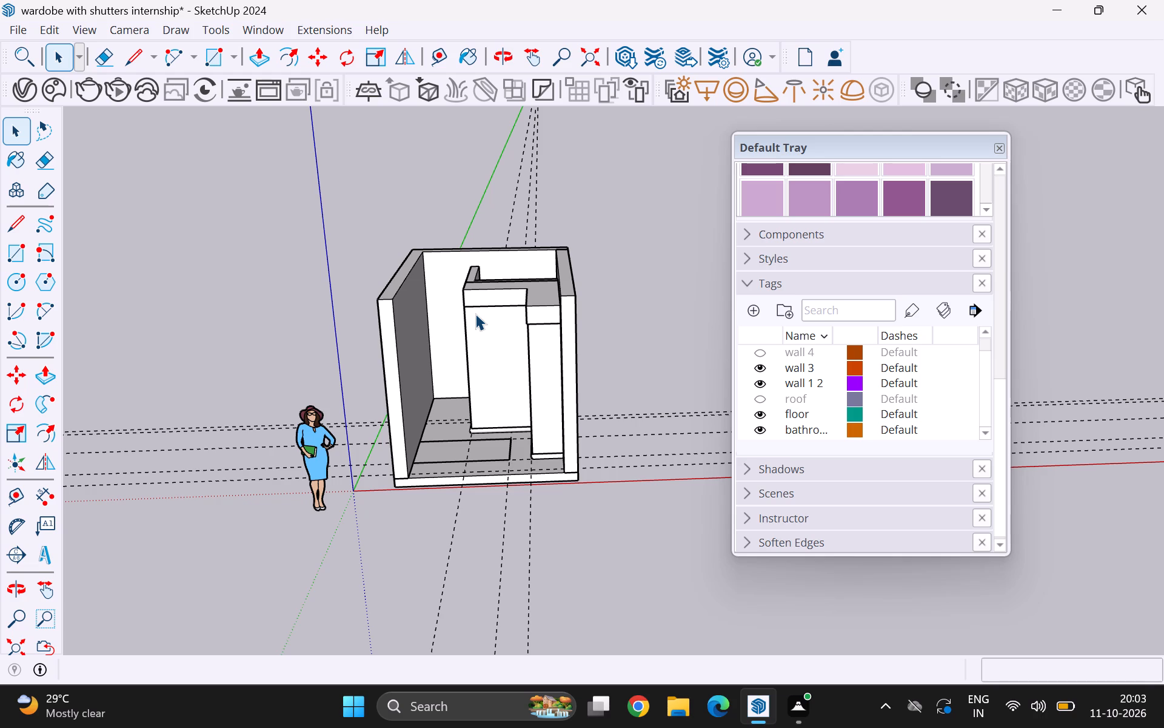
pyautogui.moveTo(469, 332); pyautogui.dragTo(500, 472, button='middle')
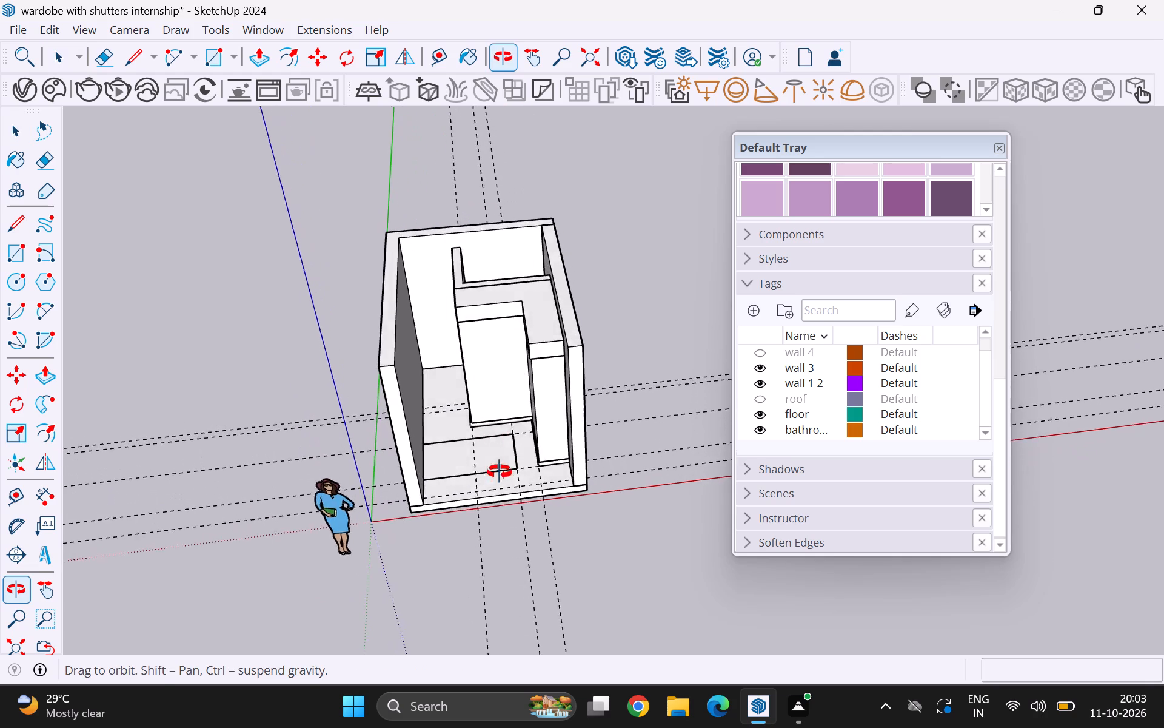
pyautogui.moveTo(500, 472); pyautogui.dragTo(487, 503, button='middle')
pyautogui.scroll(2, 509, 528)
pyautogui.moveTo(509, 528); pyautogui.dragTo(517, 480, button='middle')
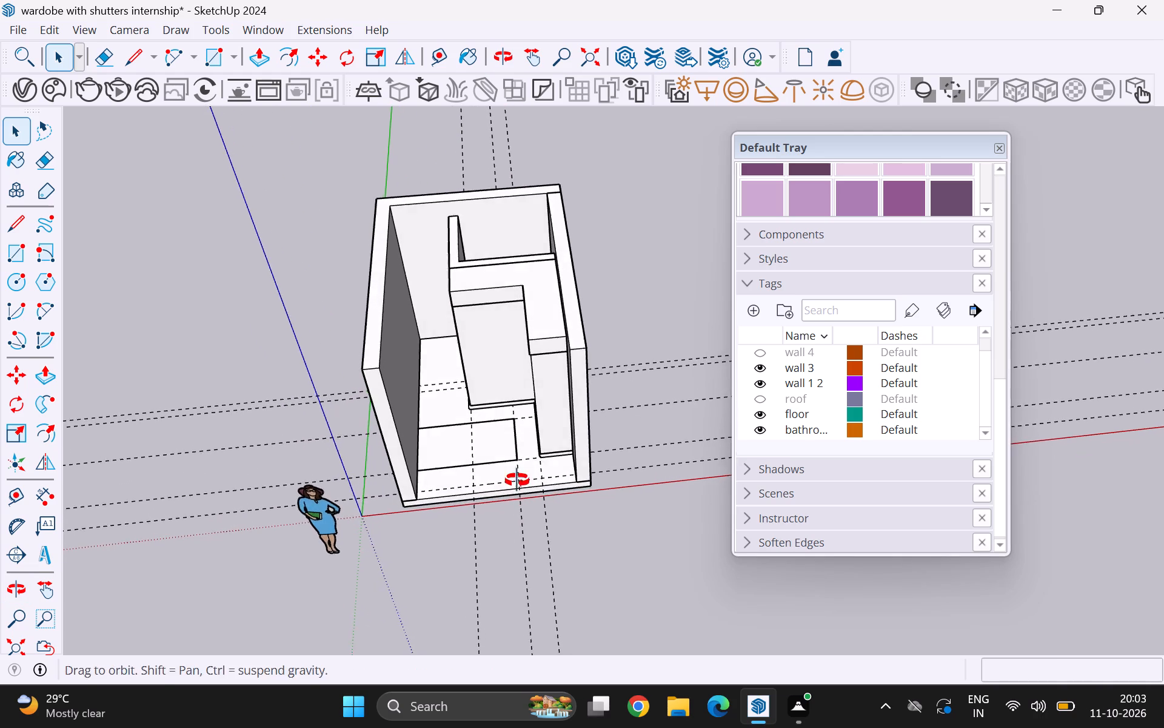
pyautogui.moveTo(517, 480); pyautogui.dragTo(517, 463, button='middle')
# Measure the room's outer width and its inner width between the side walls along the open front.
pyautogui.scroll(11, 415, 523)
pyautogui.press('t')
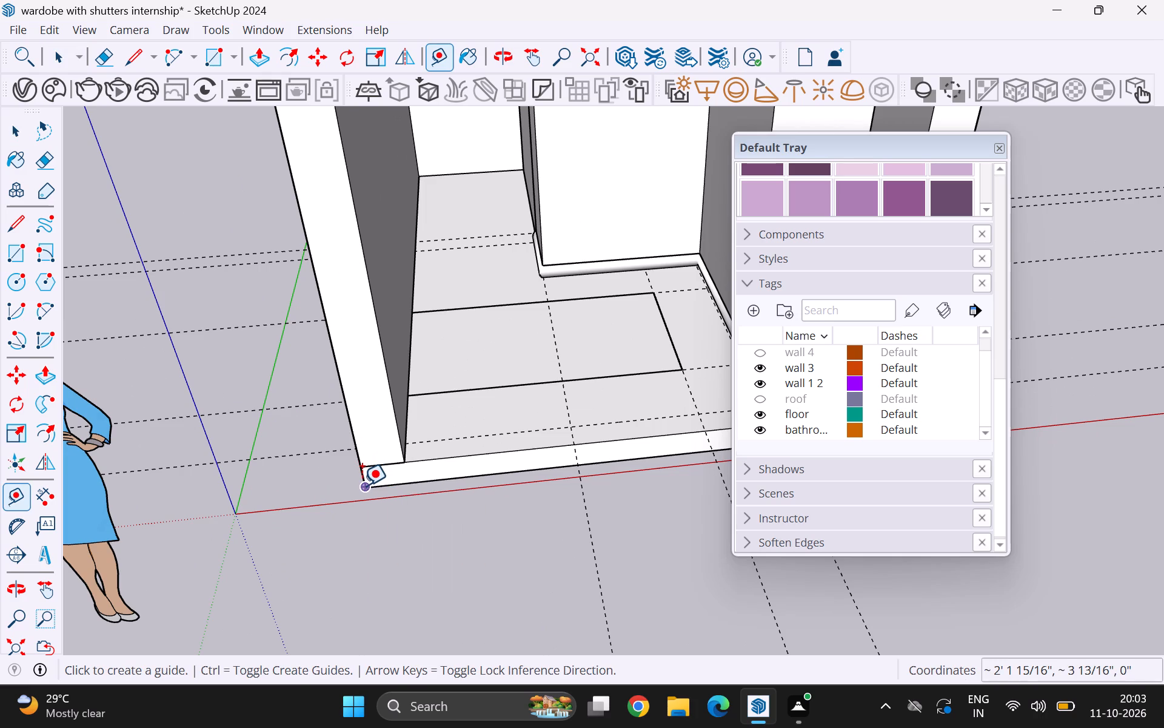
pyautogui.click(362, 485)
pyautogui.scroll(-9, 196, 494)
pyautogui.scroll(3, 575, 469)
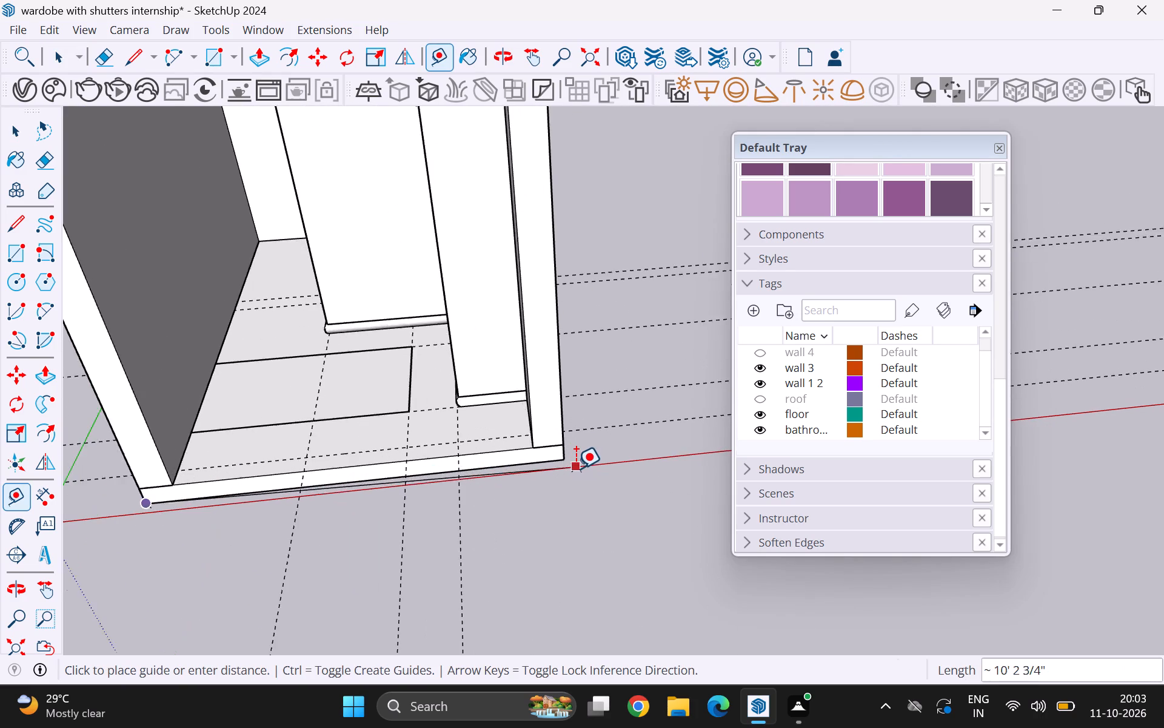
pyautogui.scroll(4, 576, 468)
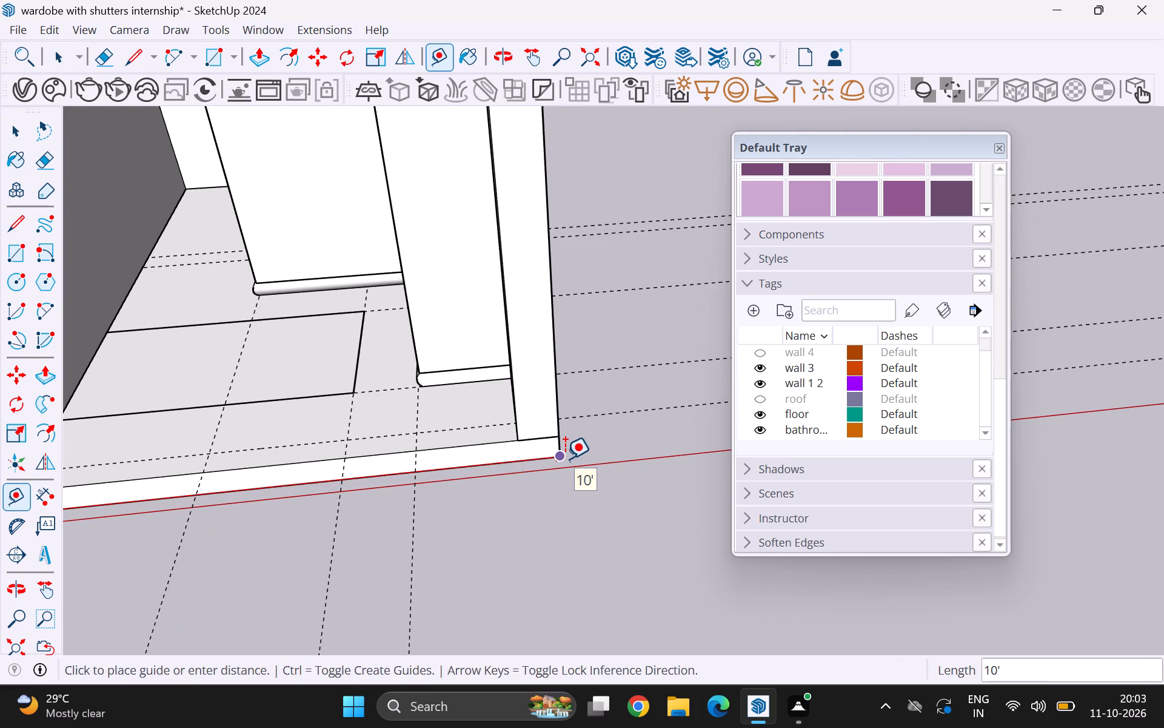
pyautogui.press('space')
pyautogui.scroll(-5, 605, 437)
pyautogui.press('t')
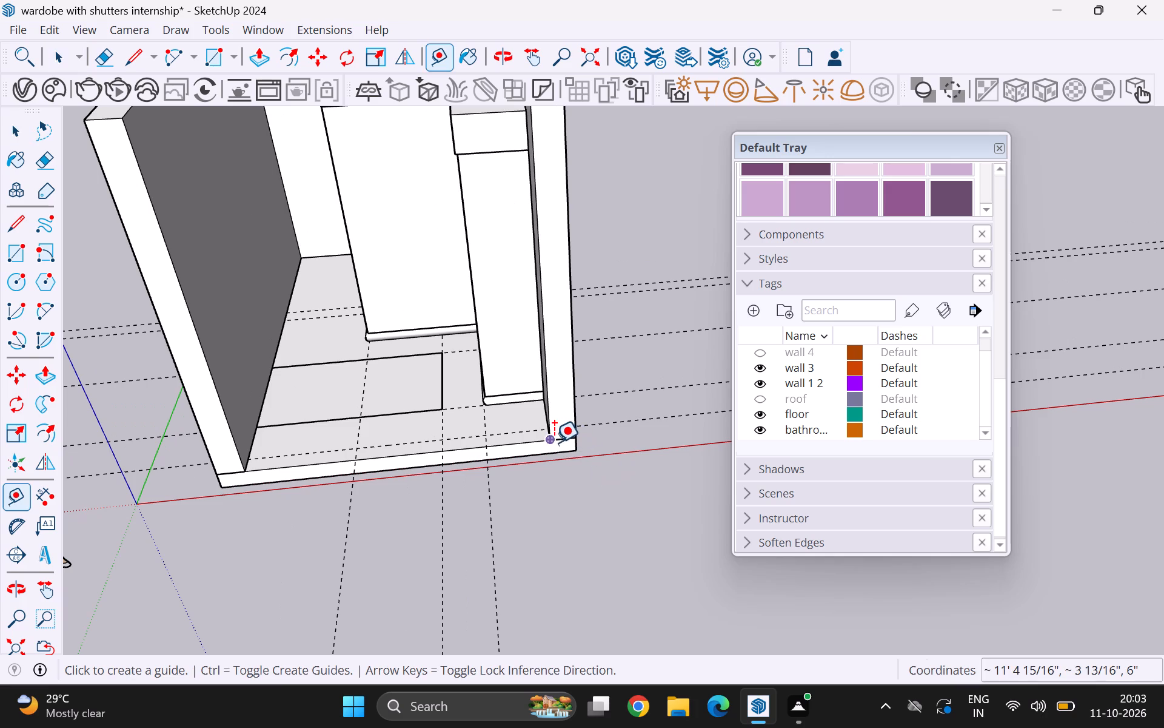
pyautogui.click(549, 442)
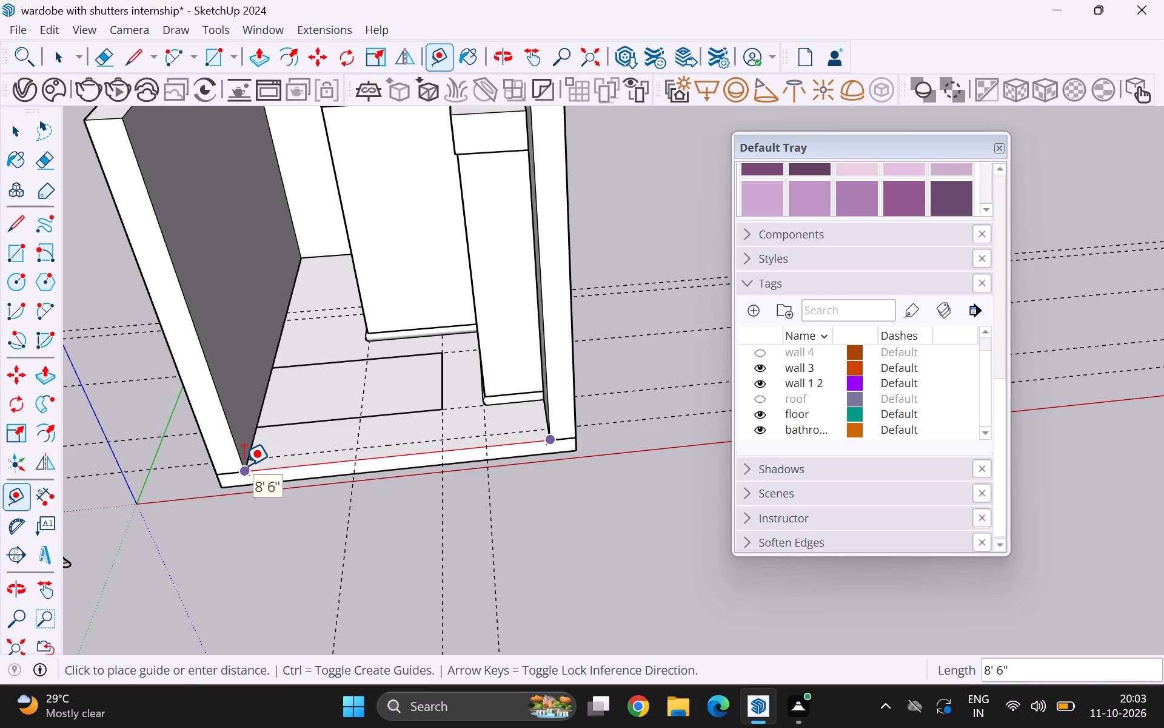
pyautogui.press('space')
# Measure the floor's depth from the back wall to the open front edge.
pyautogui.scroll(-7, 340, 447)
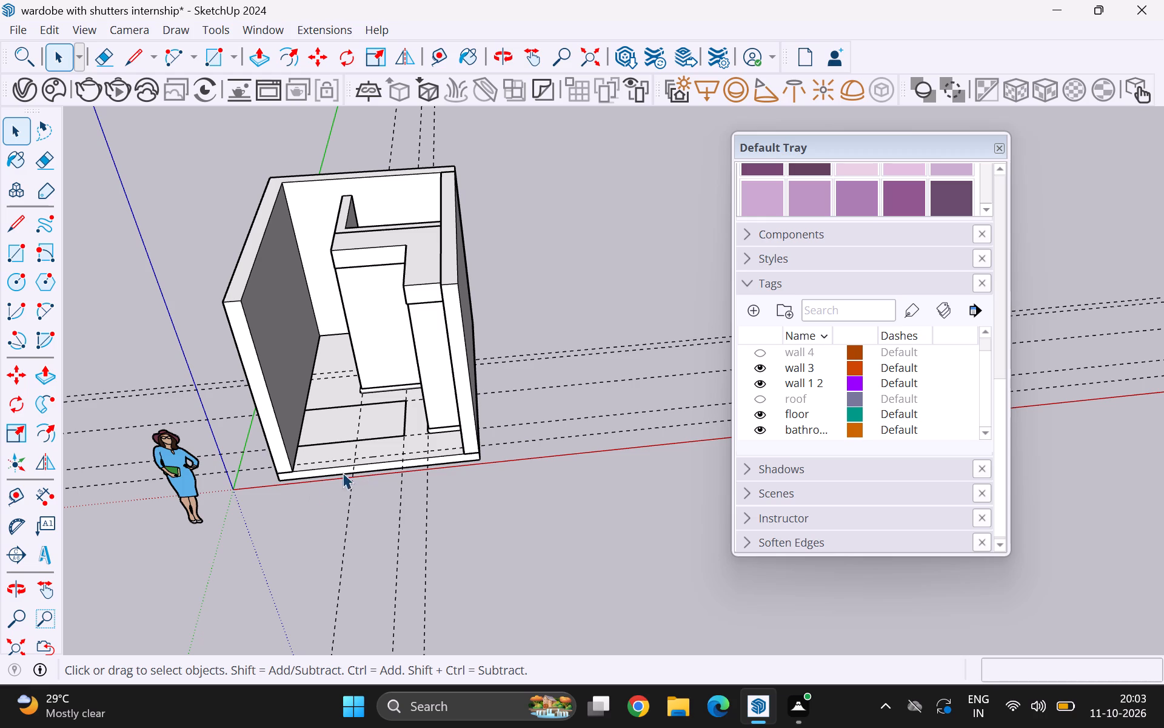
pyautogui.moveTo(262, 485); pyautogui.dragTo(450, 426, button='middle')
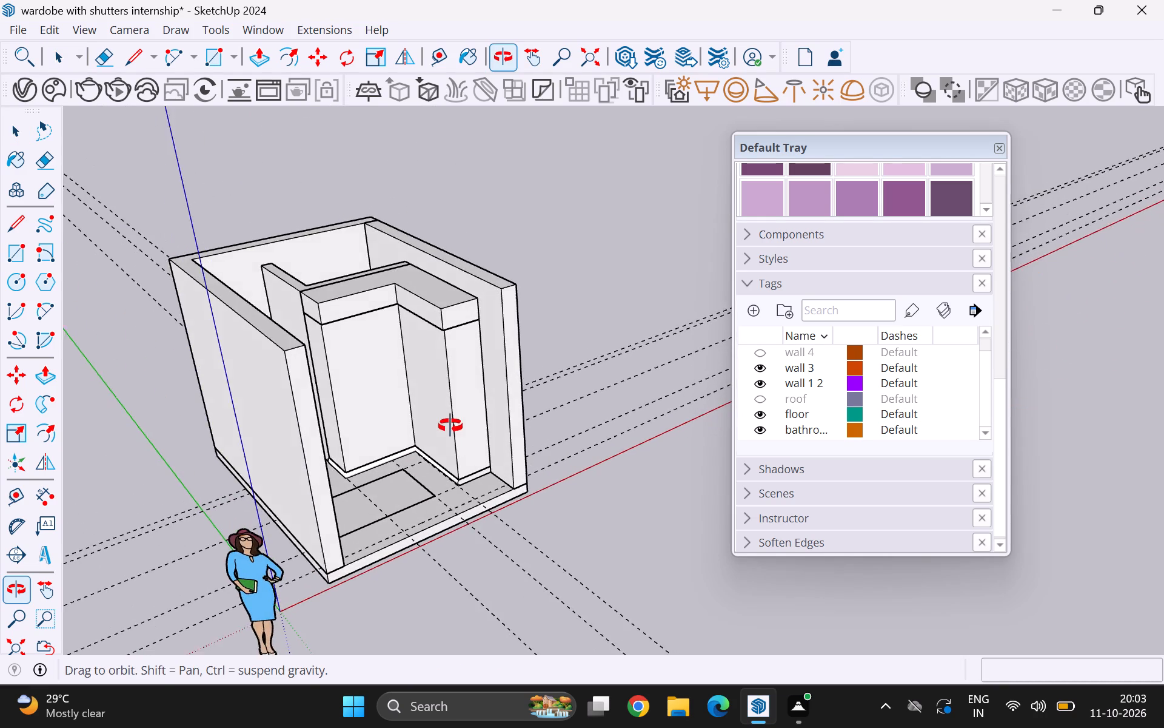
pyautogui.moveTo(450, 426); pyautogui.dragTo(440, 425, button='middle')
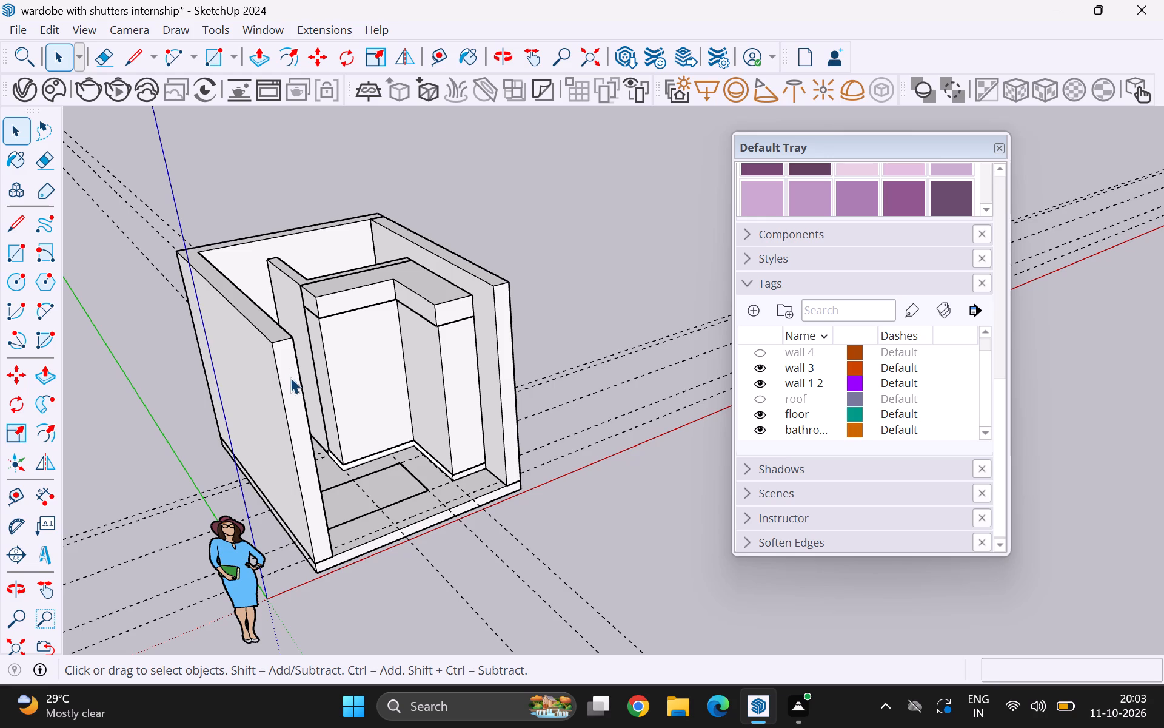
pyautogui.scroll(-2, 292, 383)
pyautogui.moveTo(345, 507); pyautogui.dragTo(279, 474, button='middle')
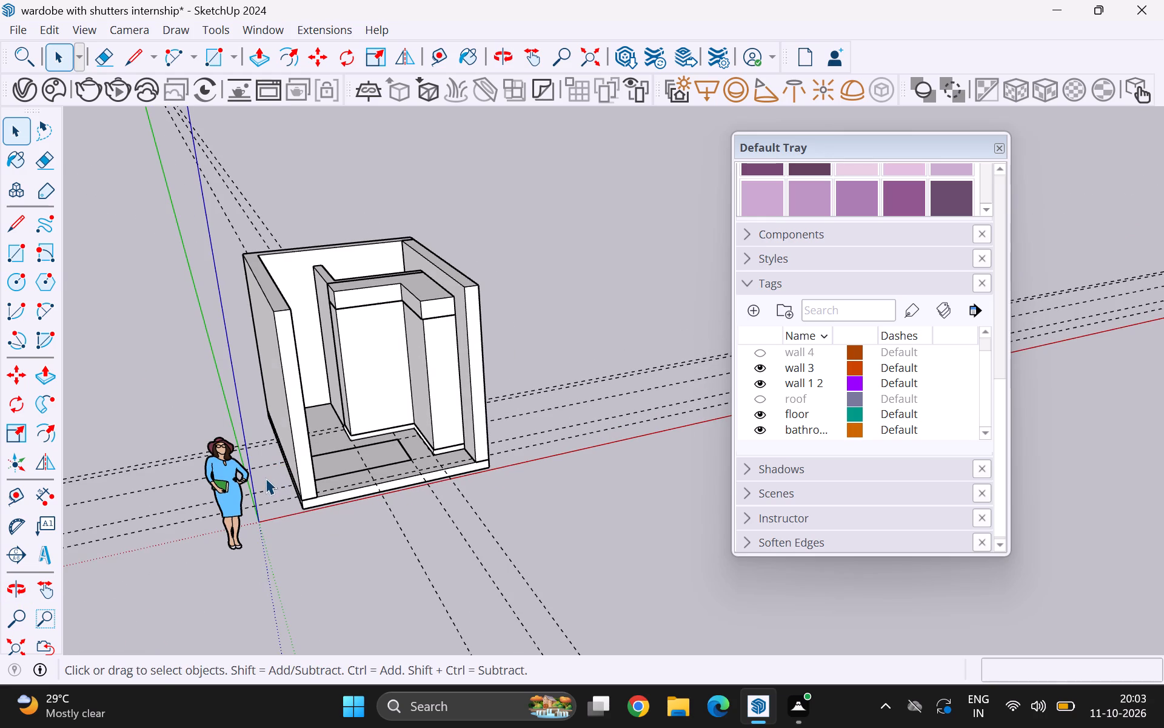
pyautogui.moveTo(318, 426); pyautogui.dragTo(255, 542, button='middle')
pyautogui.scroll(1, 267, 516)
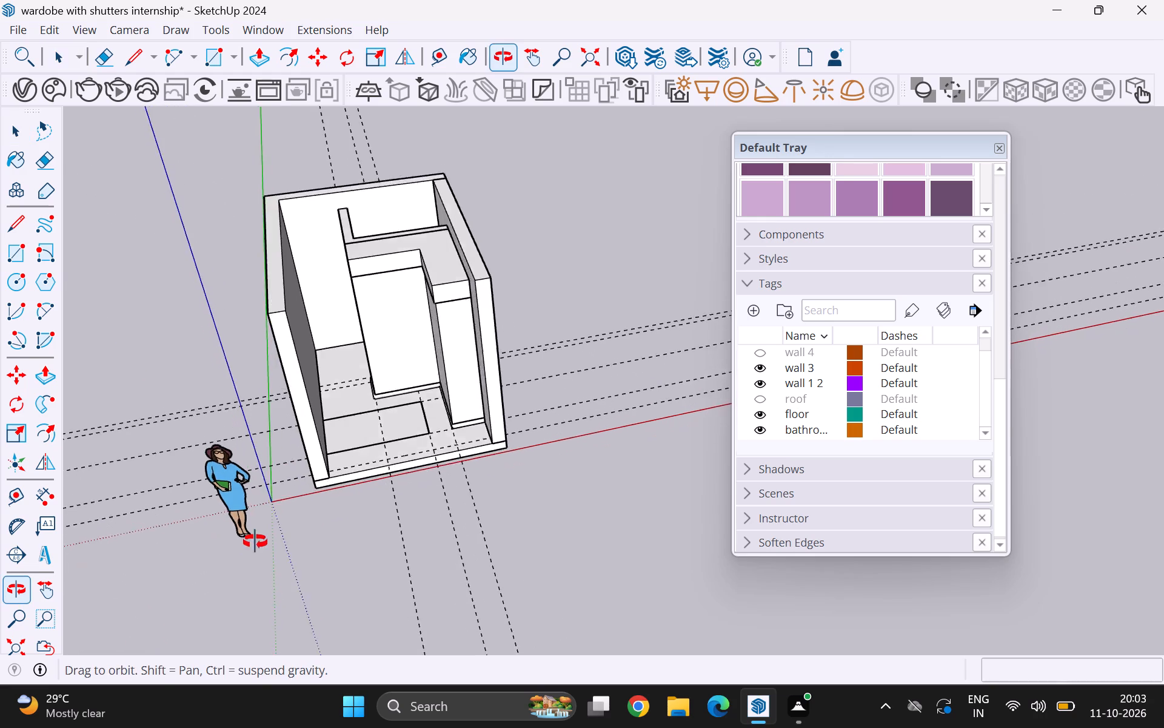
pyautogui.moveTo(255, 542); pyautogui.dragTo(256, 553, button='middle')
pyautogui.scroll(8, 347, 310)
pyautogui.press('t')
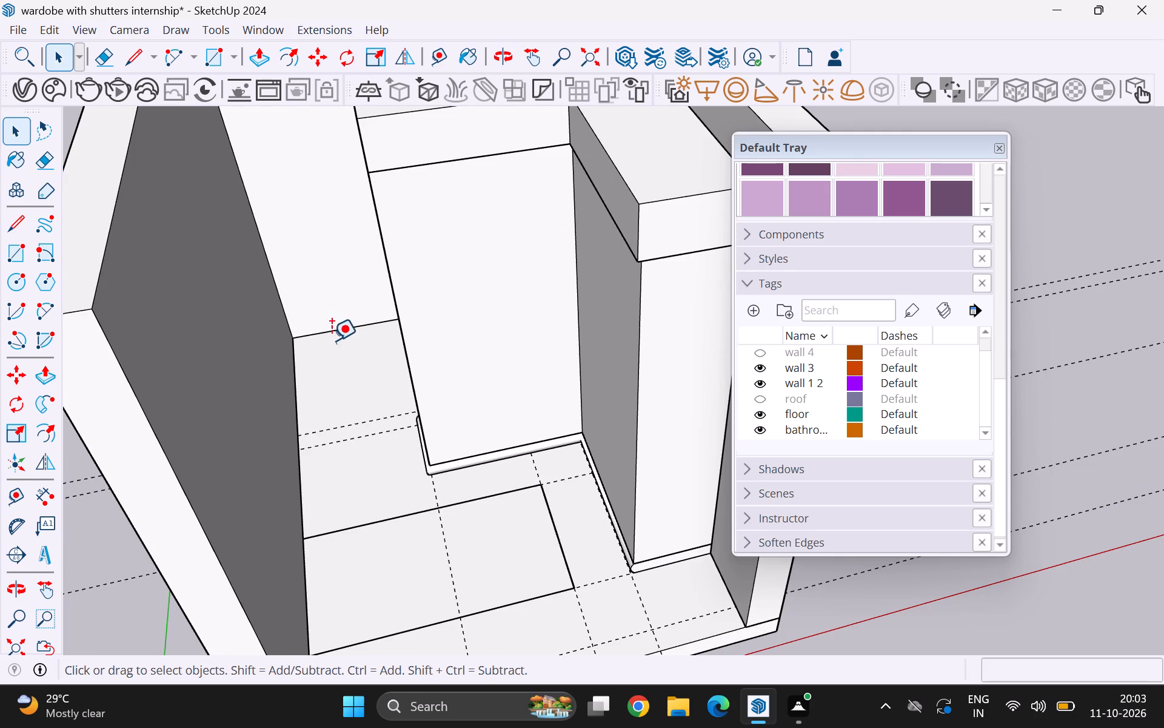
pyautogui.click(331, 328)
pyautogui.scroll(-5, 350, 441)
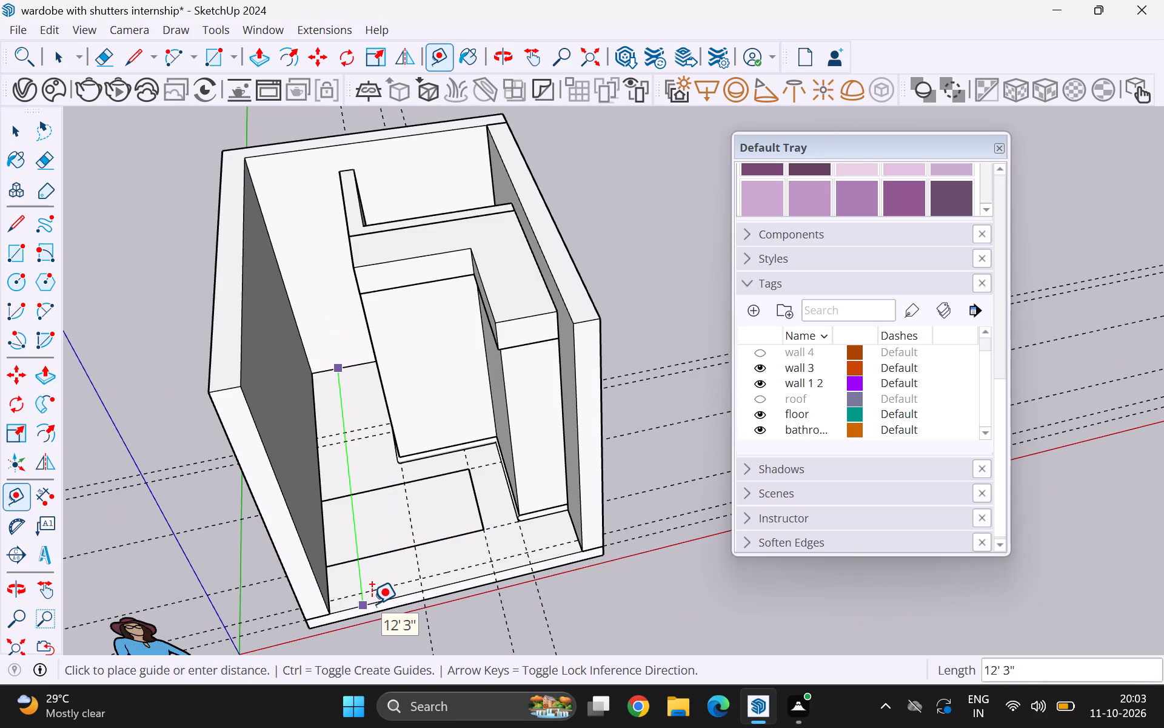
pyautogui.press('space')
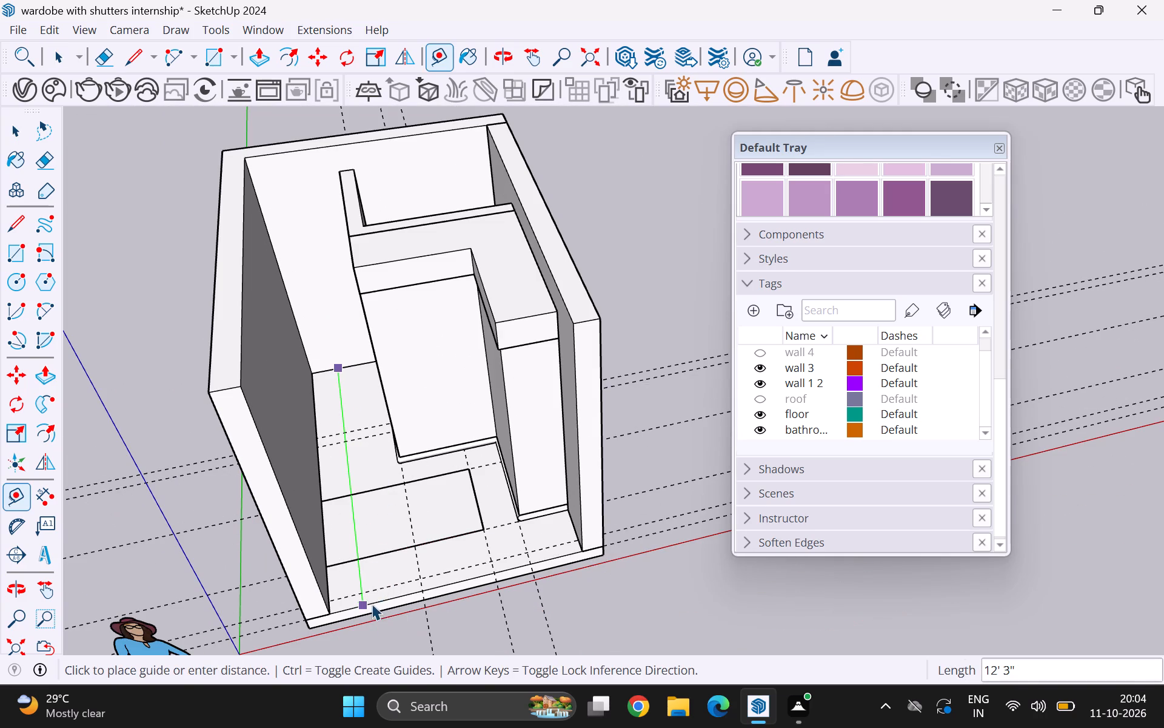
# Examine the room and wardrobe from outside, the front and above, including the floor rectangle beside the plinth.
pyautogui.scroll(-7, 332, 466)
pyautogui.moveTo(239, 578); pyautogui.dragTo(292, 496, button='middle')
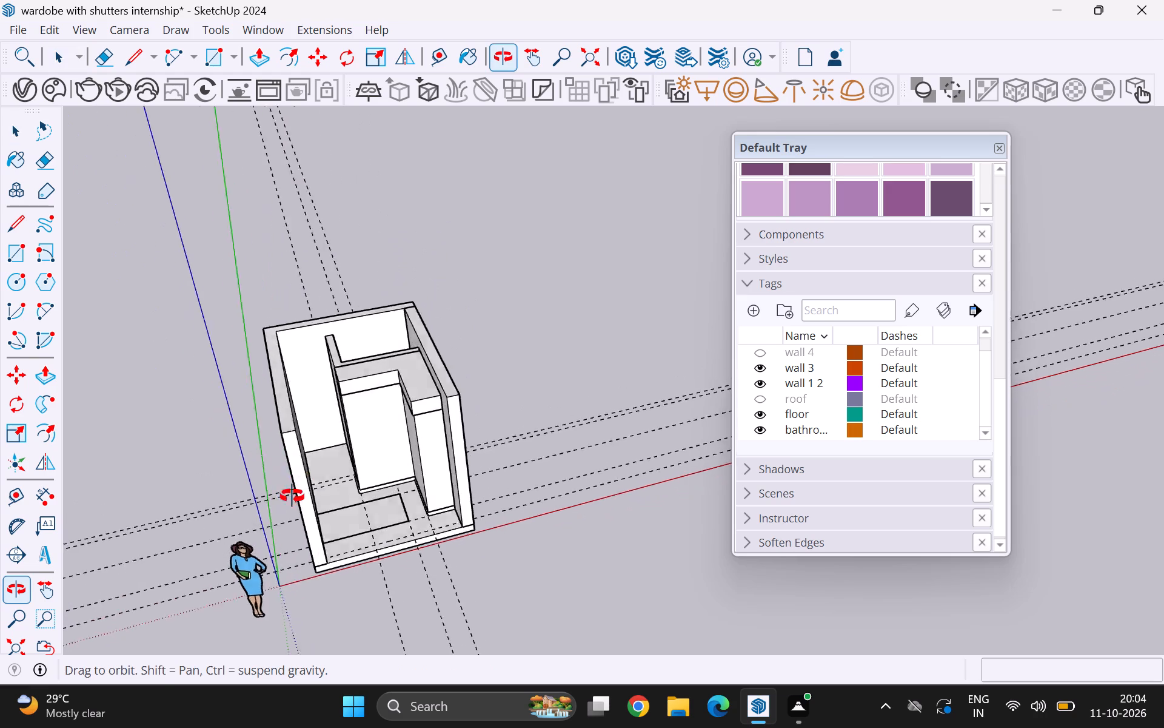
pyautogui.moveTo(292, 496); pyautogui.dragTo(580, 316, button='middle')
pyautogui.scroll(1, 306, 476)
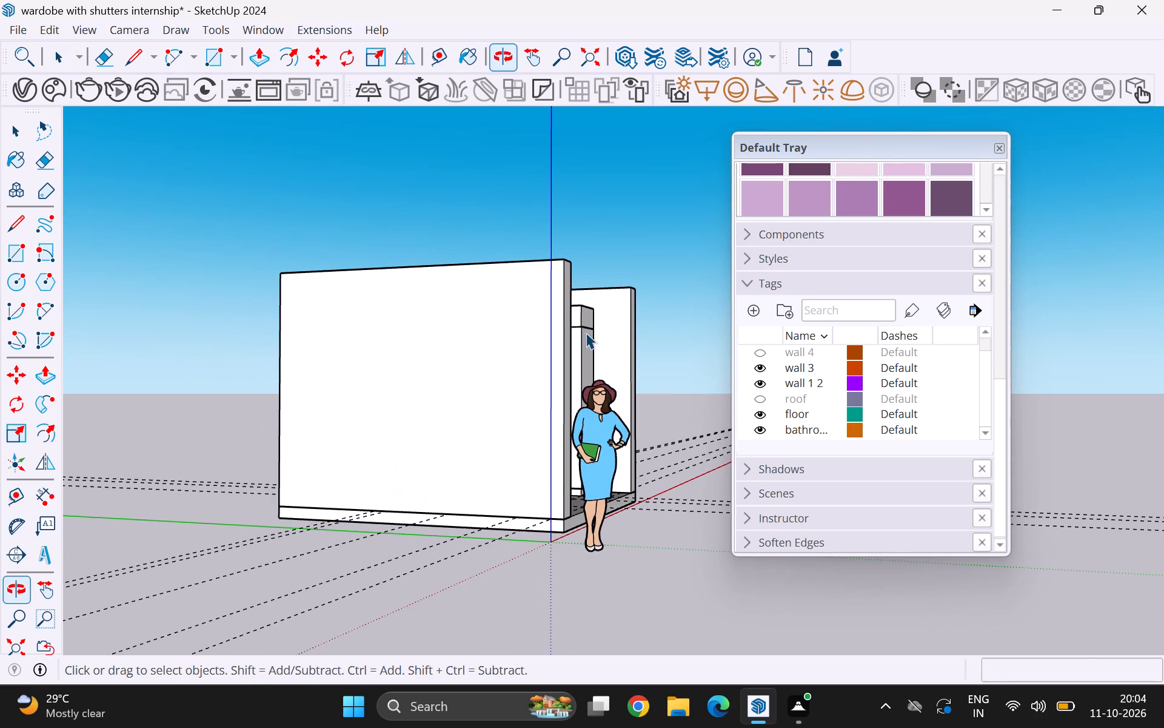
pyautogui.moveTo(443, 487); pyautogui.dragTo(473, 508, button='middle')
pyautogui.scroll(1, 473, 508)
pyautogui.scroll(1, 537, 561)
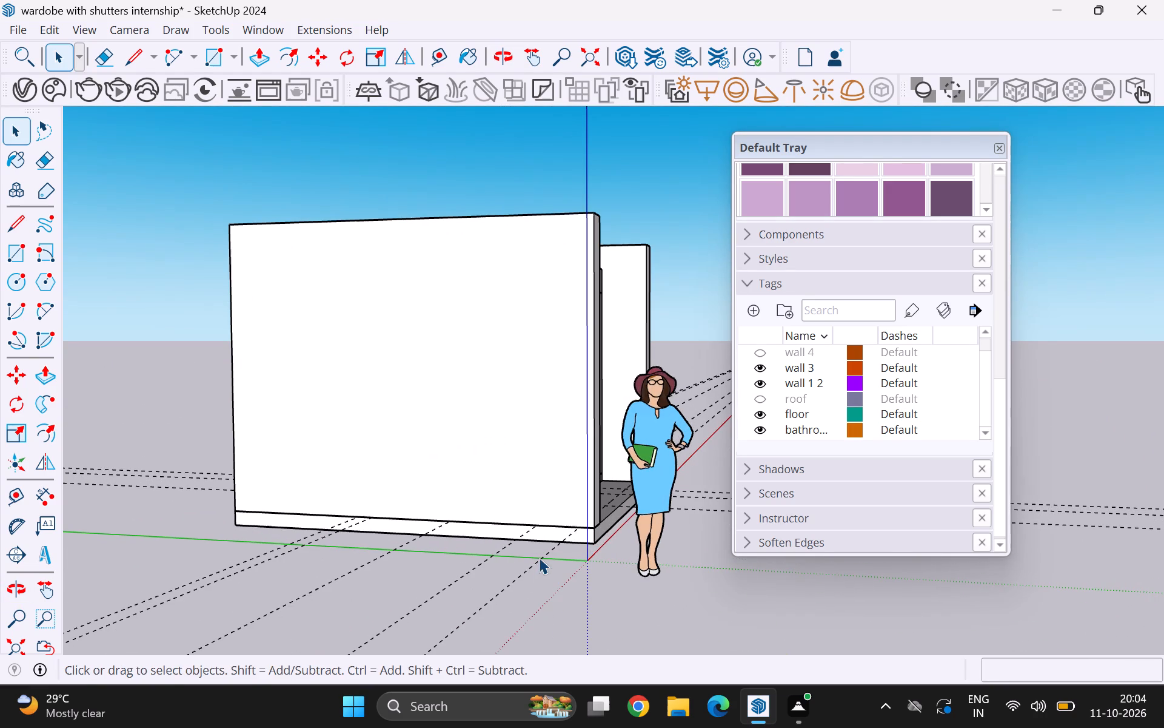
pyautogui.moveTo(568, 537); pyautogui.dragTo(109, 647, button='middle')
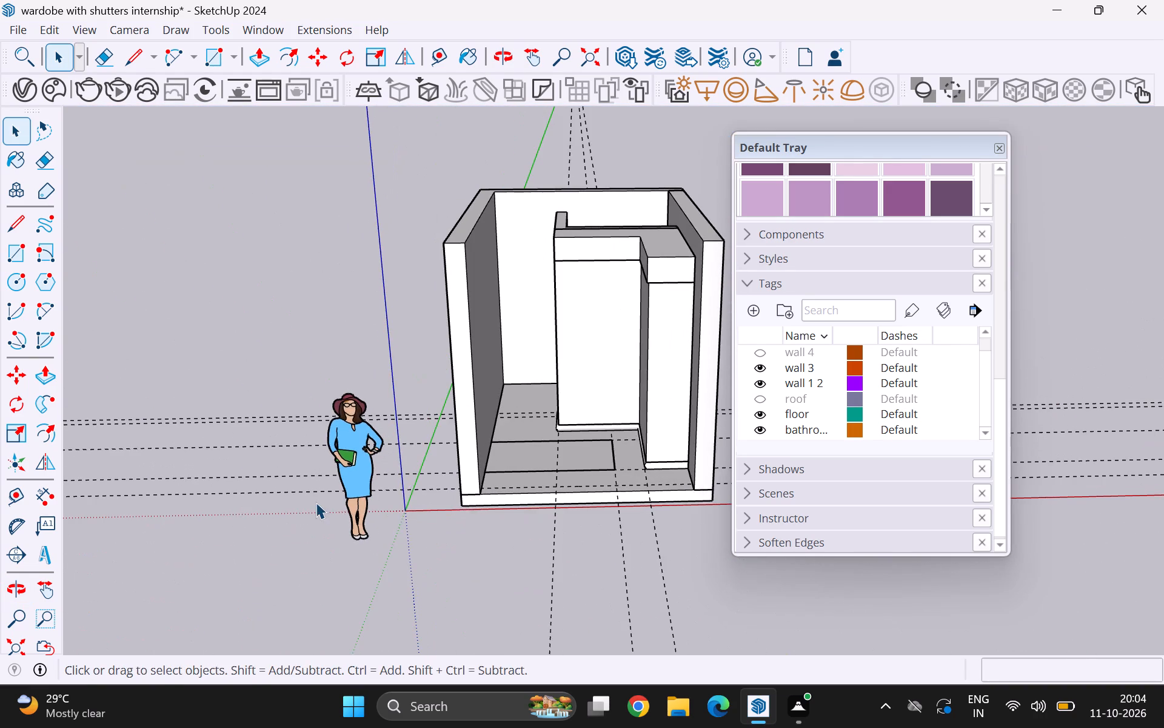
pyautogui.scroll(-2, 315, 502)
pyautogui.middleClick(402, 533)
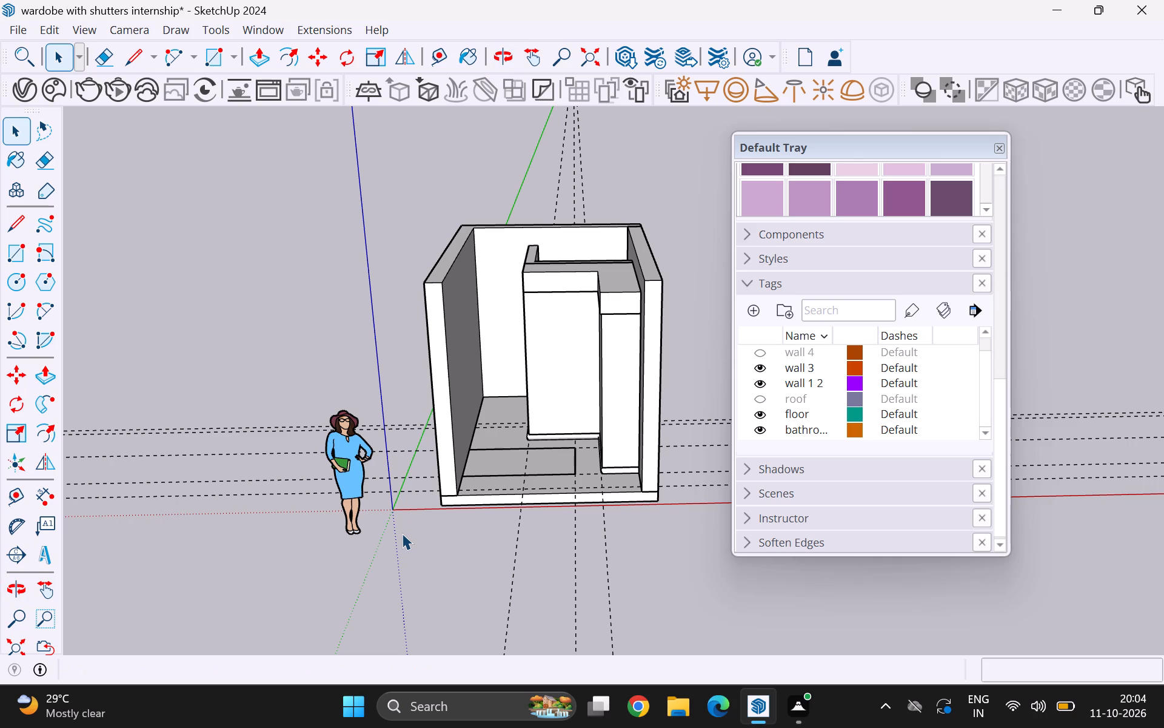
pyautogui.scroll(1, 402, 533)
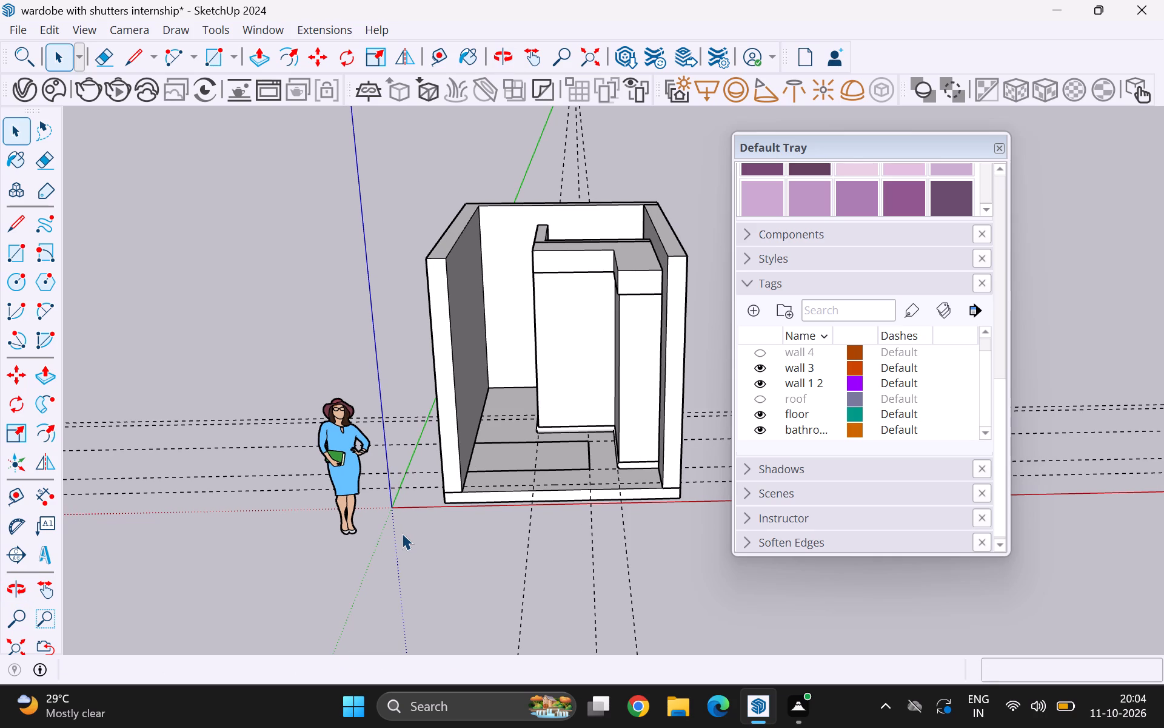
pyautogui.scroll(1, 463, 442)
pyautogui.moveTo(463, 442); pyautogui.dragTo(594, 521, button='middle')
pyautogui.scroll(1, 457, 521)
pyautogui.moveTo(636, 494); pyautogui.dragTo(646, 488, button='middle')
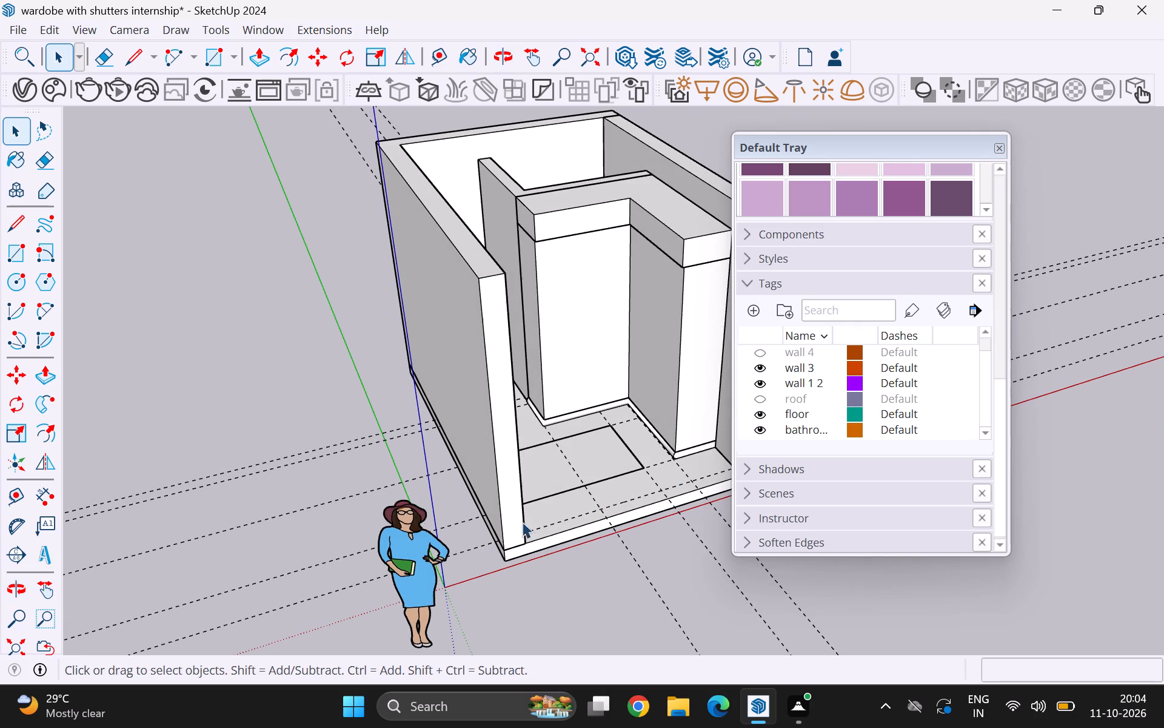
pyautogui.moveTo(464, 530); pyautogui.dragTo(747, 477, button='middle')
pyautogui.moveTo(523, 481); pyautogui.dragTo(238, 472, button='middle')
pyautogui.scroll(1, 447, 482)
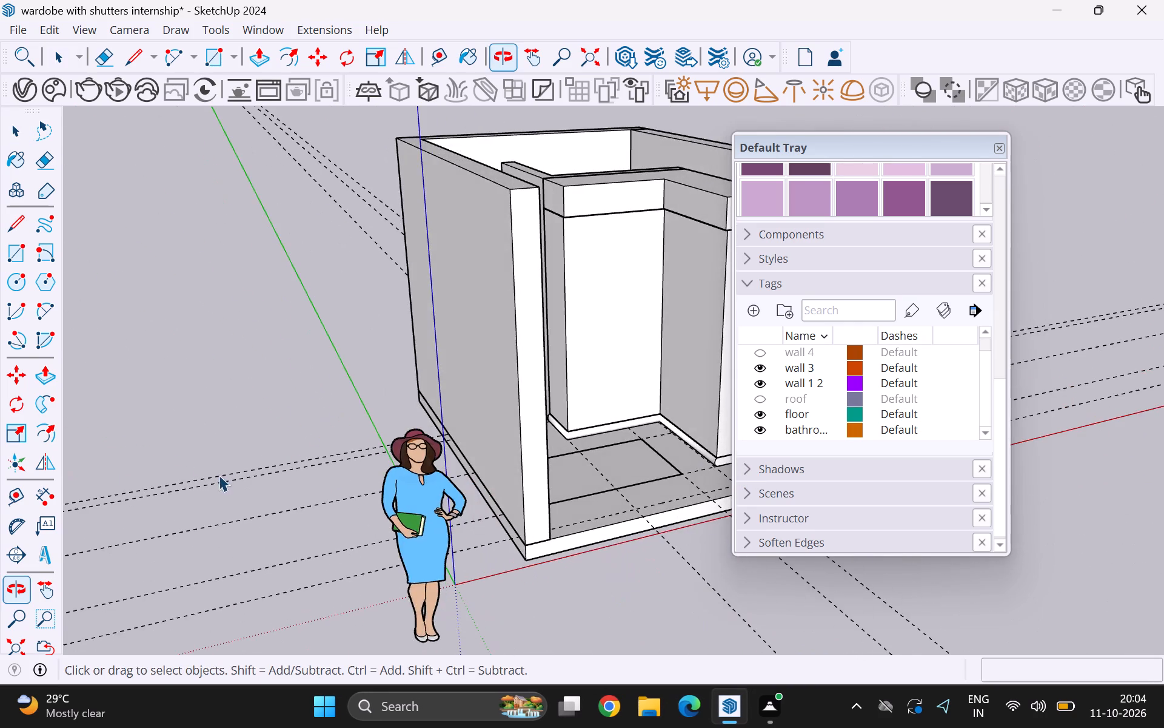
pyautogui.scroll(-4, 279, 485)
pyautogui.moveTo(567, 457); pyautogui.dragTo(468, 591, button='middle')
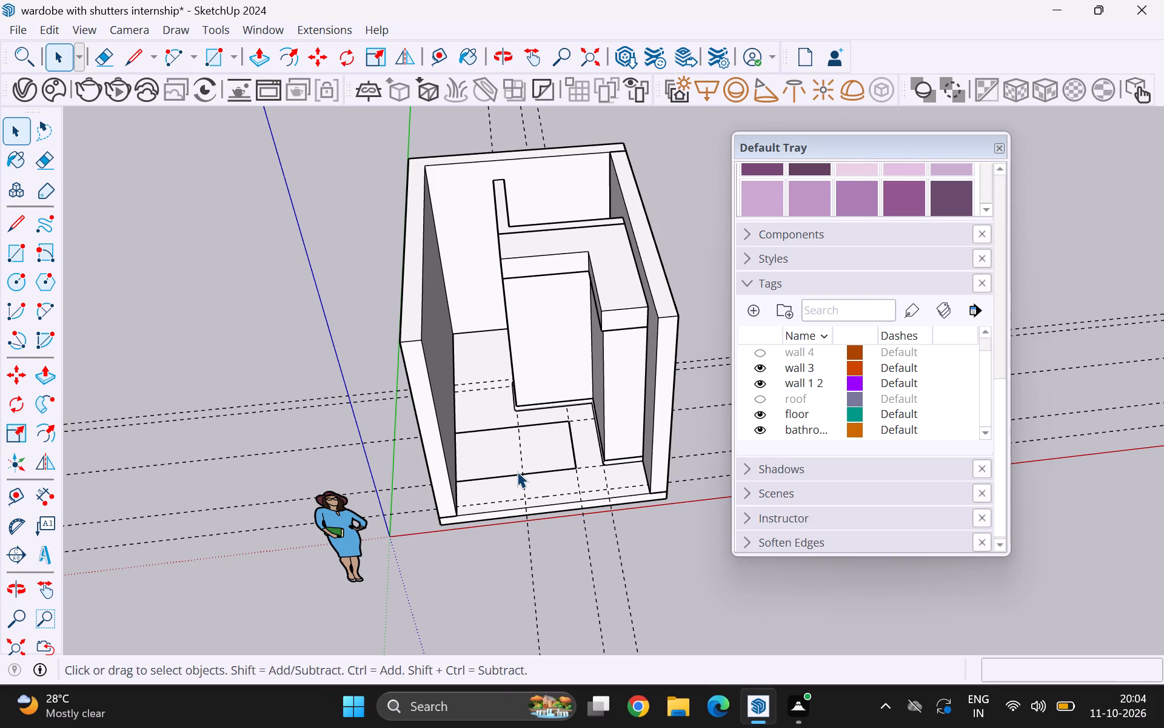
pyautogui.scroll(8, 576, 433)
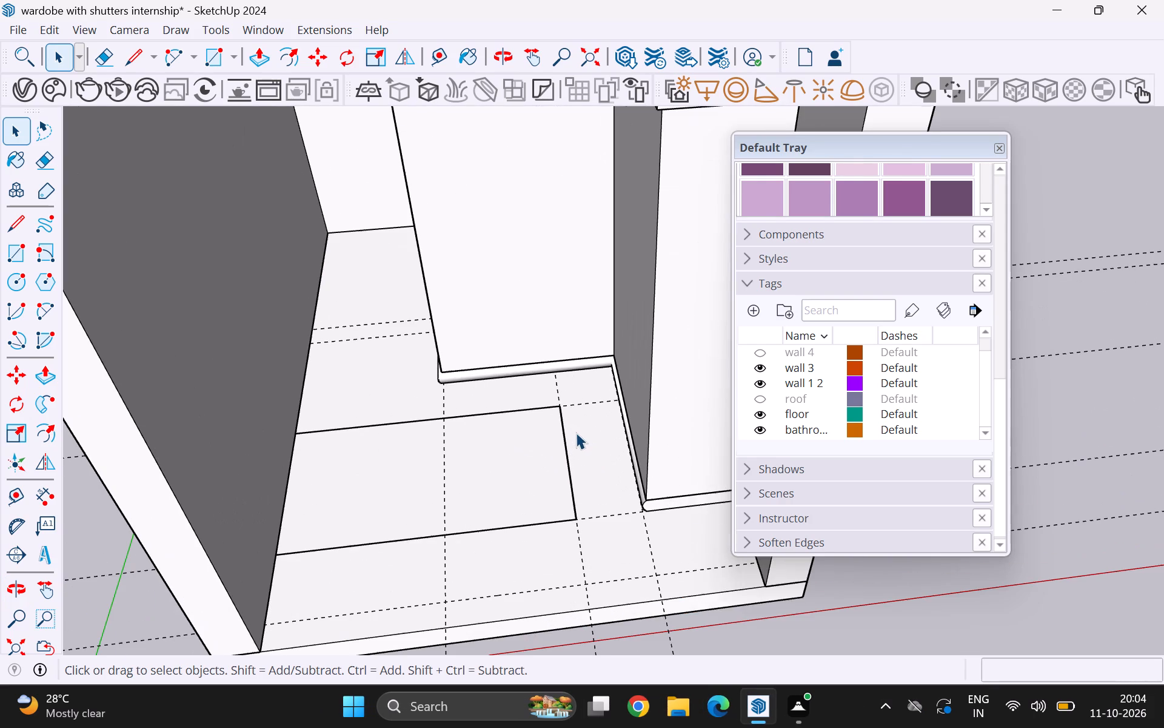
pyautogui.scroll(-3, 517, 477)
pyautogui.moveTo(518, 477); pyautogui.dragTo(497, 550, button='middle')
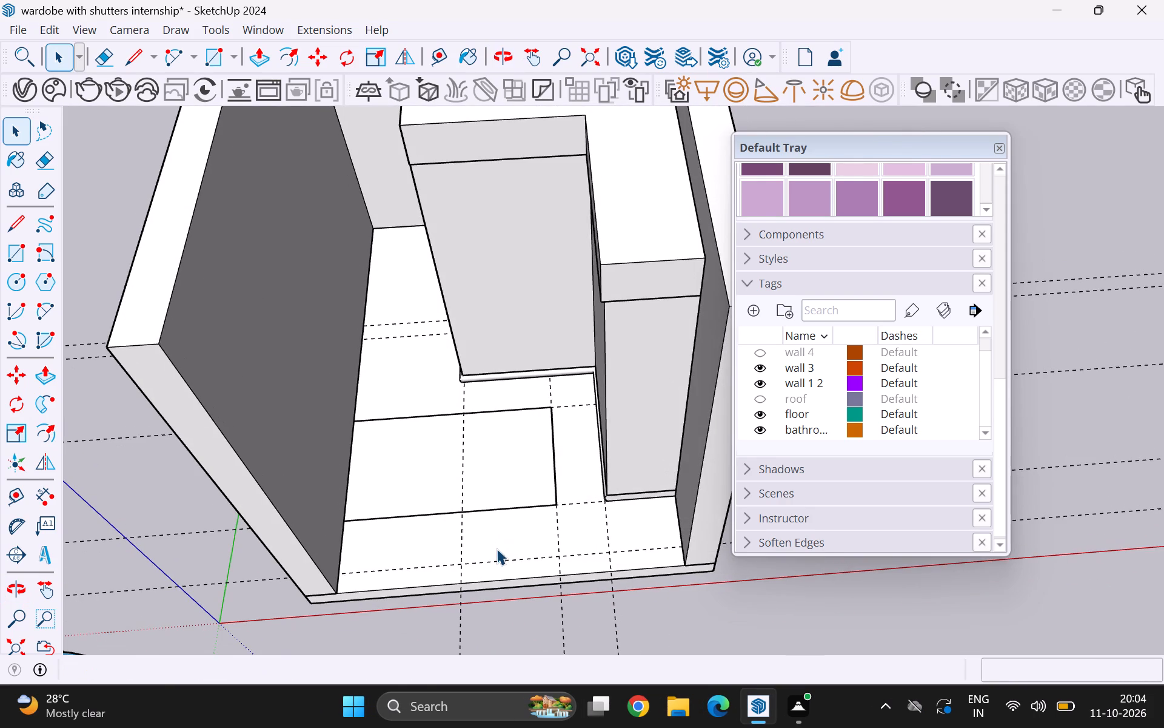
# Measure across the floor rectangle from the side wall toward its end near the wardrobe's projecting leg.
pyautogui.press('t')
pyautogui.click(349, 476)
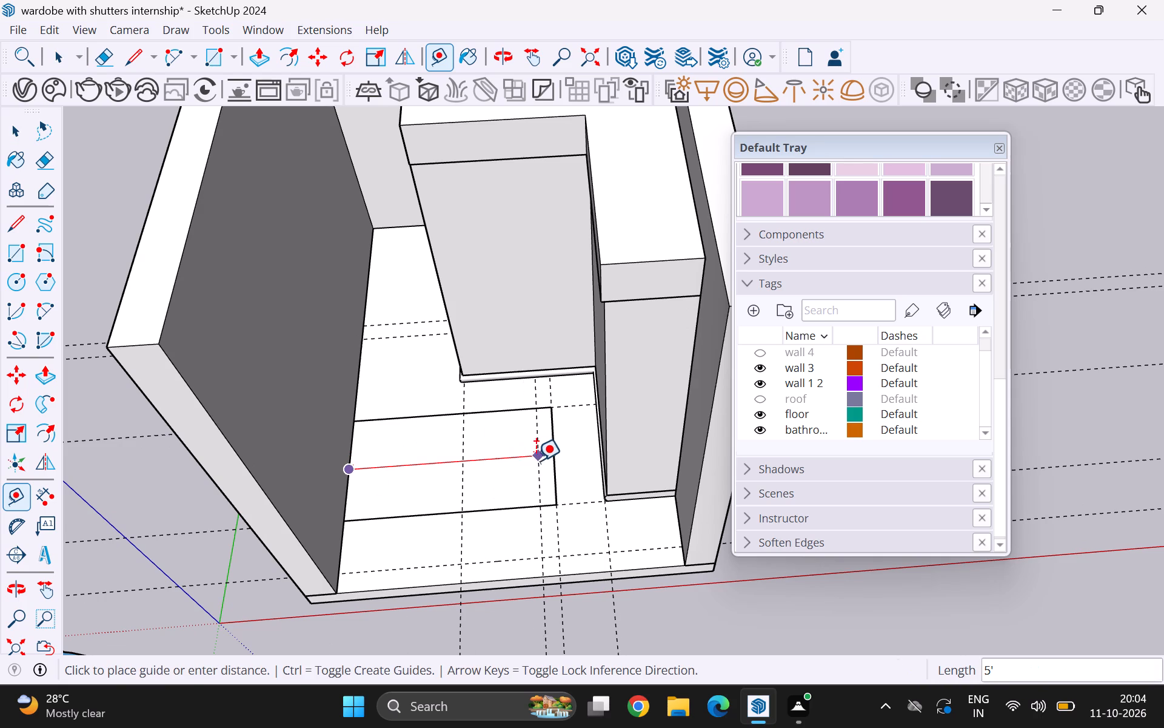
pyautogui.press('space')
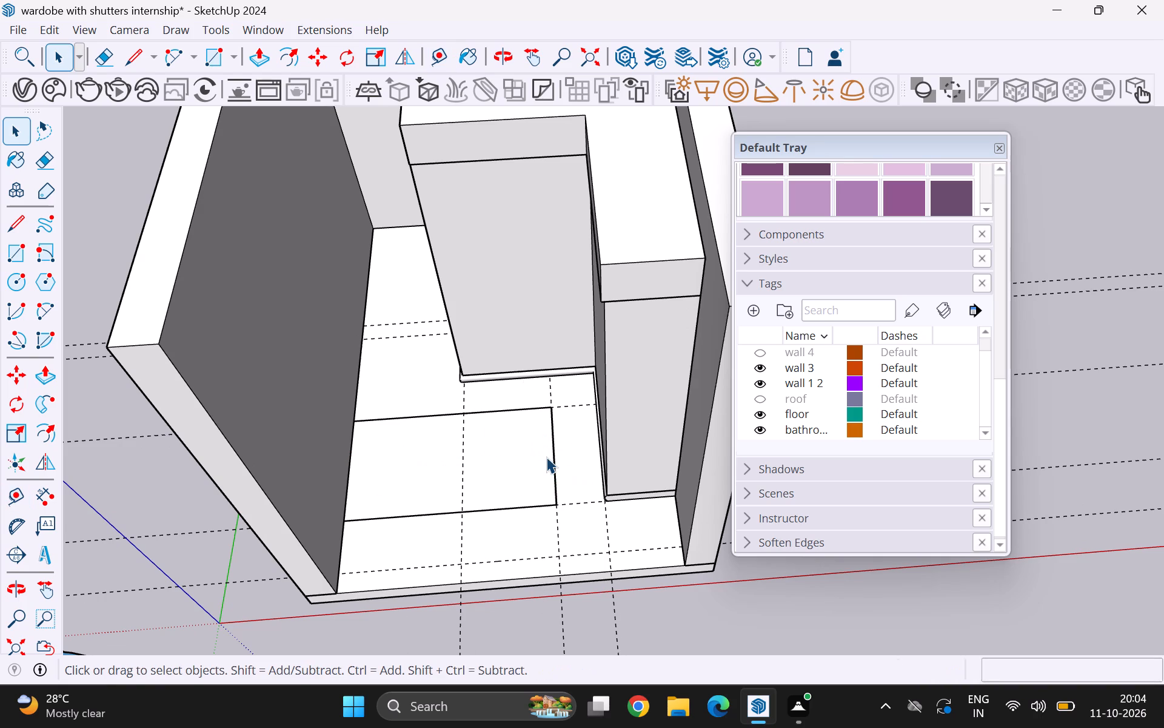
# Delete the grouped floor rectangle in front of the wardrobe.
pyautogui.click(514, 459)
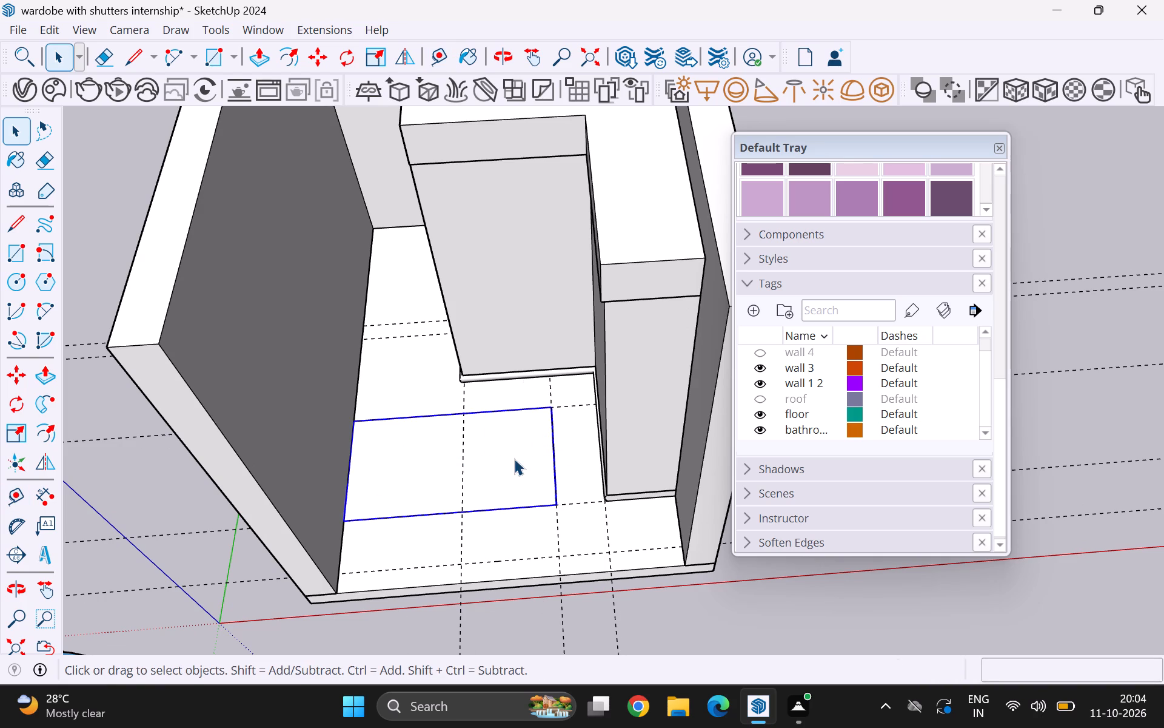
pyautogui.press('Delete')
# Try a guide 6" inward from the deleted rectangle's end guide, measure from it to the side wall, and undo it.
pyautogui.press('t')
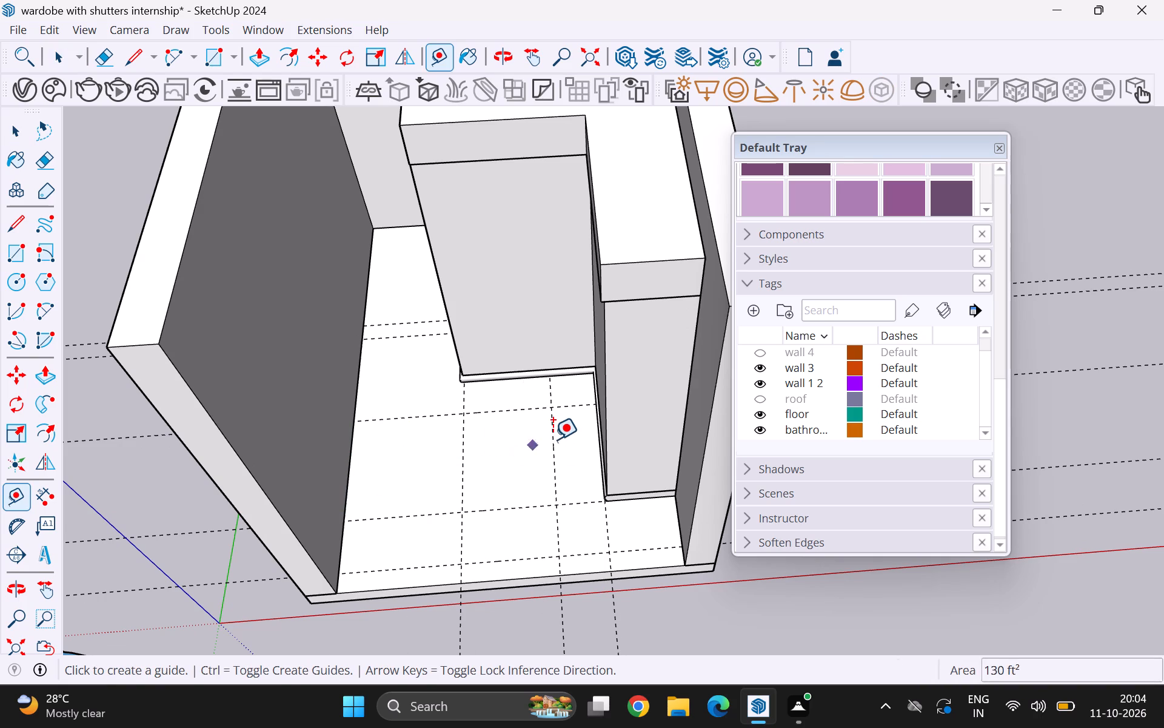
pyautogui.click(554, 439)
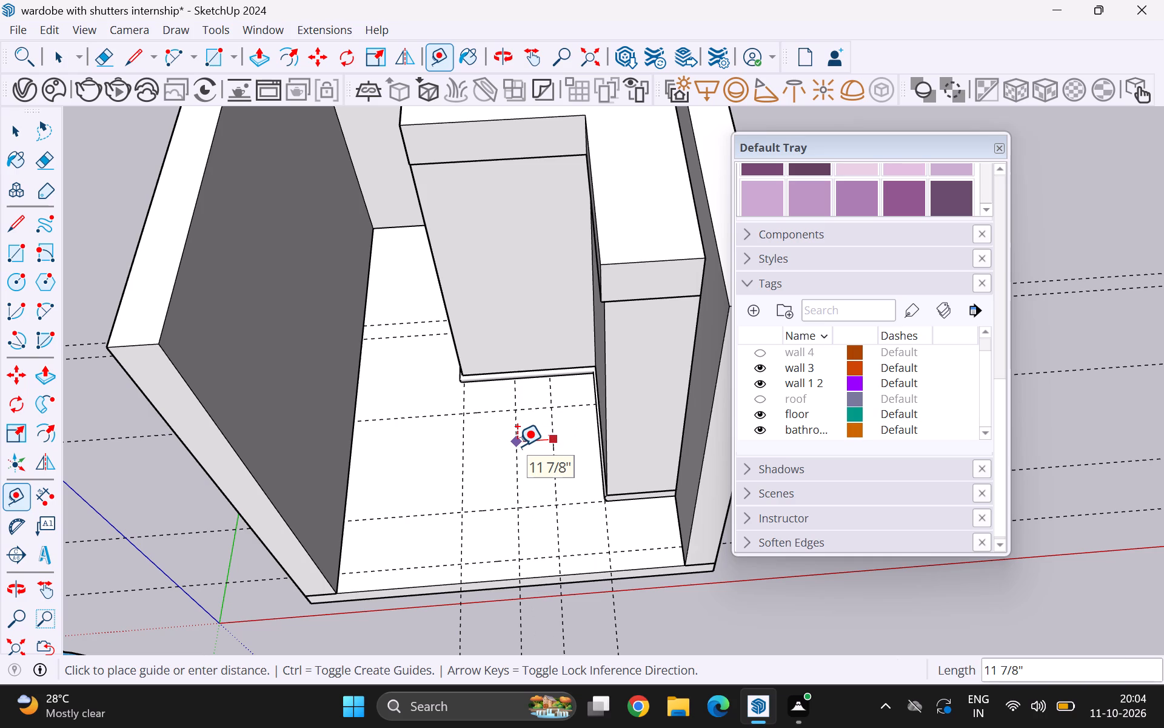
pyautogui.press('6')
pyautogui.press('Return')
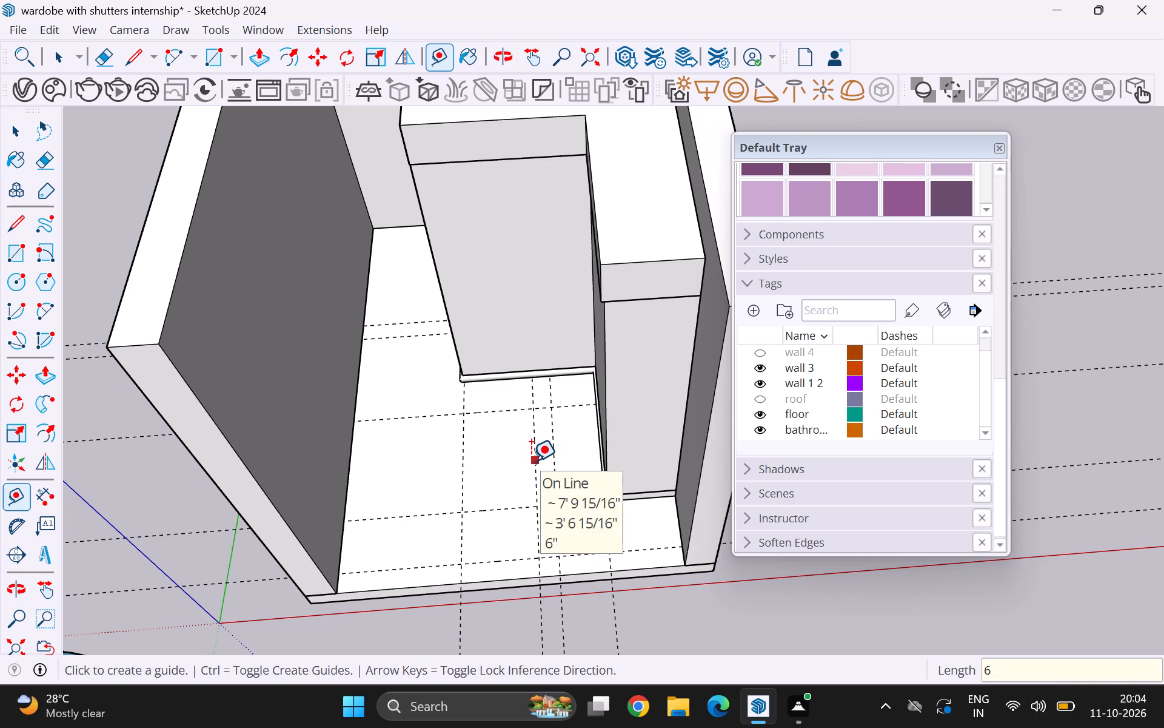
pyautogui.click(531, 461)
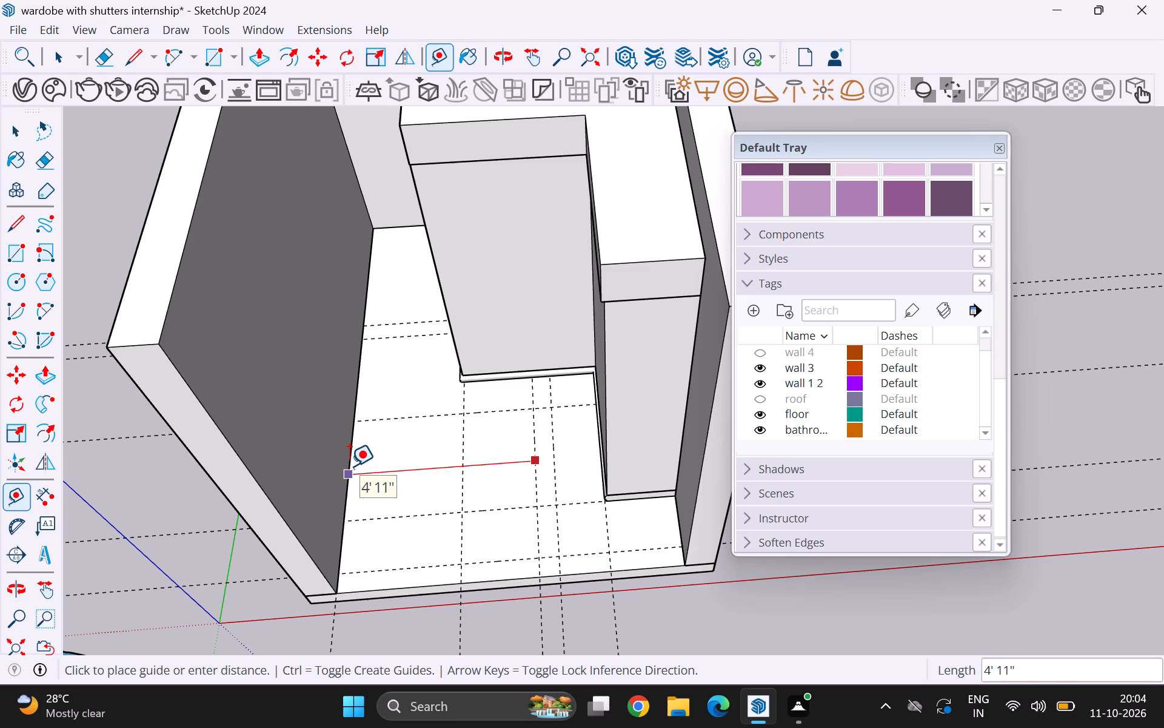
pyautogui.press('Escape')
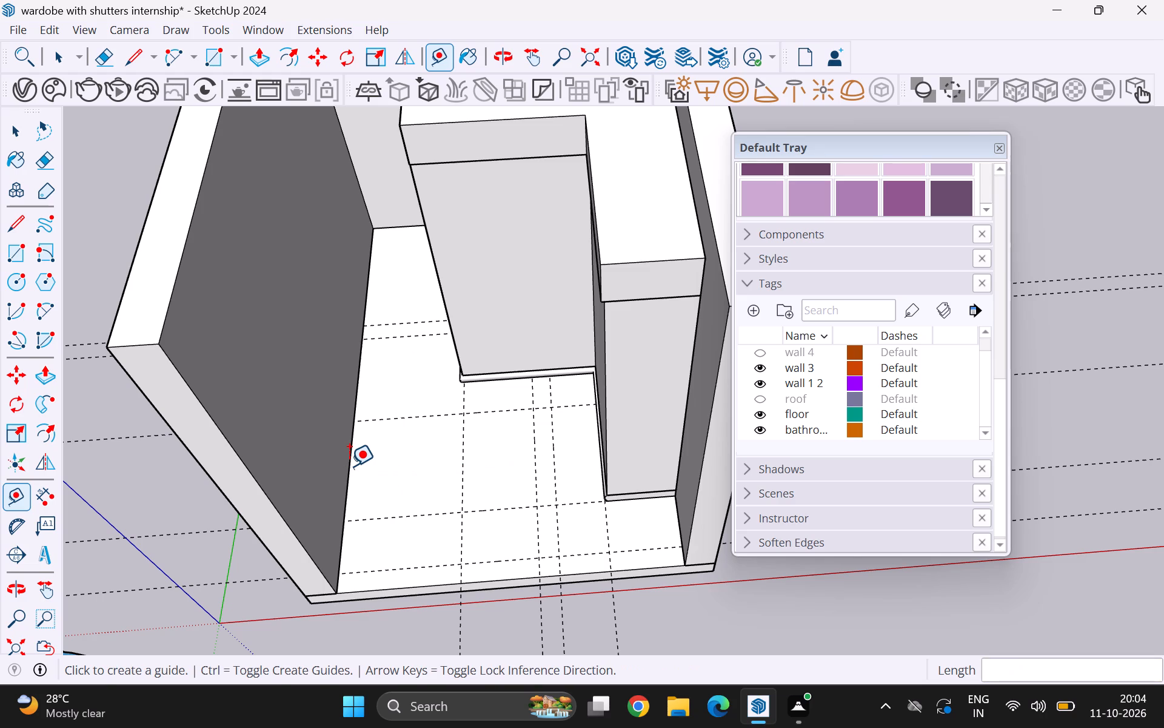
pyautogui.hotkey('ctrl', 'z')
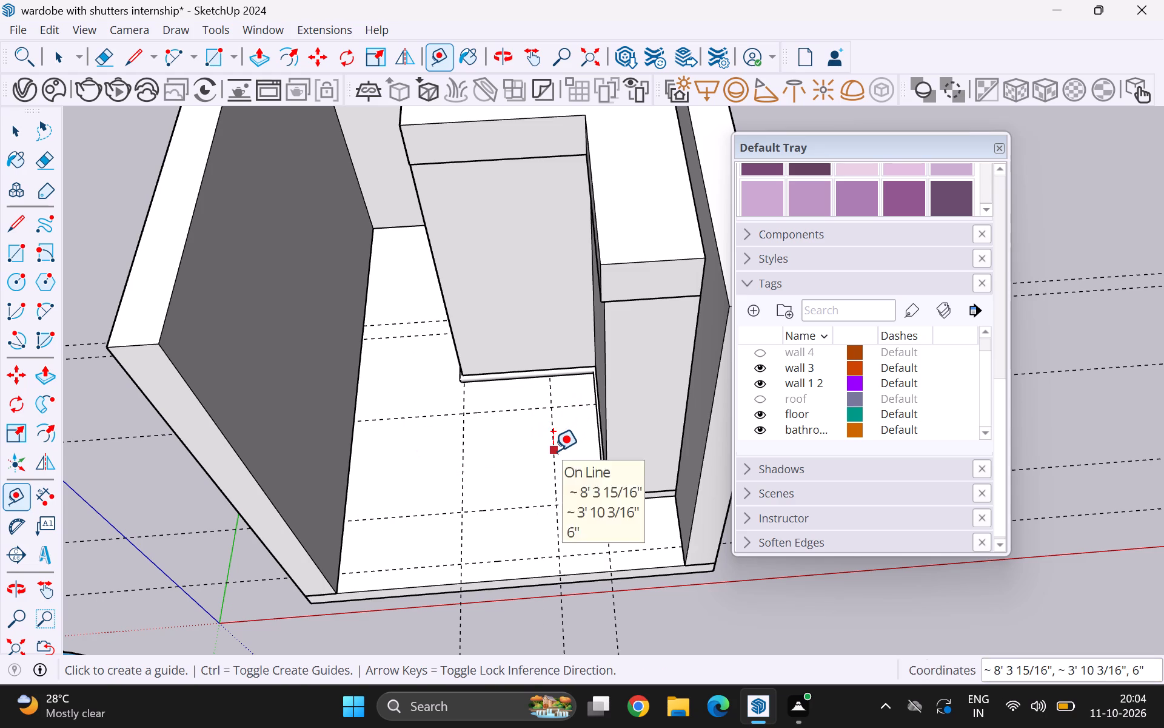
# Add a guide 5" from the deleted rectangle's end guide toward the side wall, check its wall distance, and erase the original guide.
pyautogui.click(553, 451)
pyautogui.press('5')
pyautogui.press('Return')
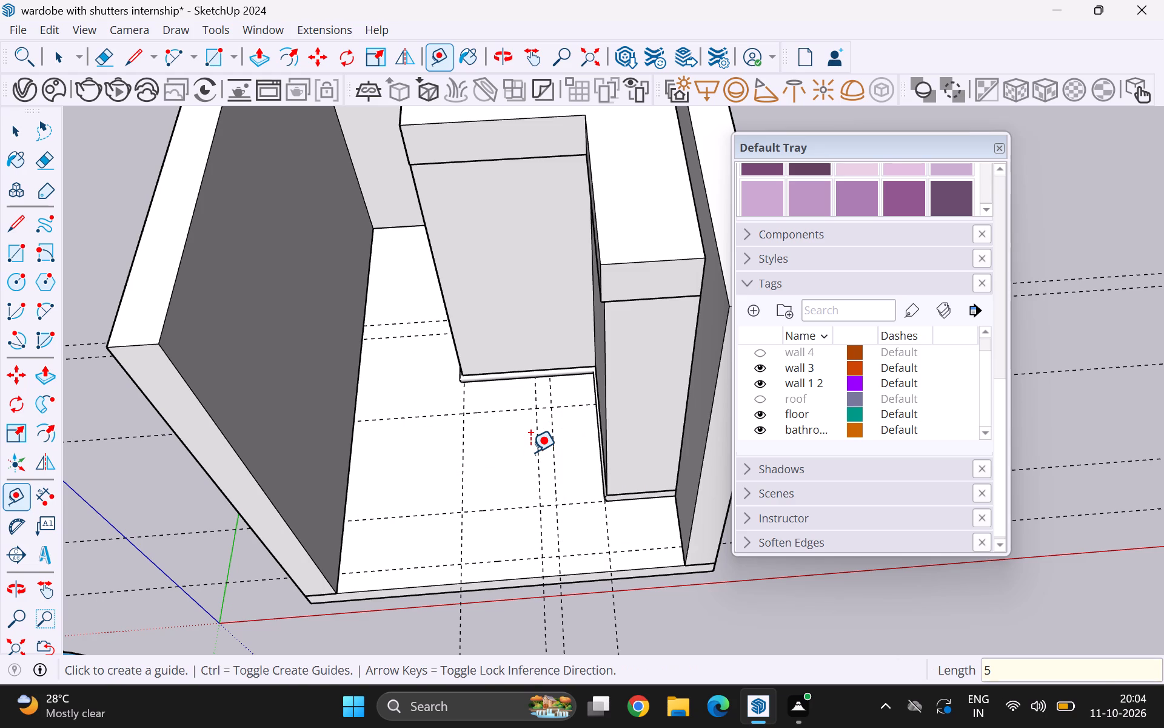
pyautogui.click(535, 445)
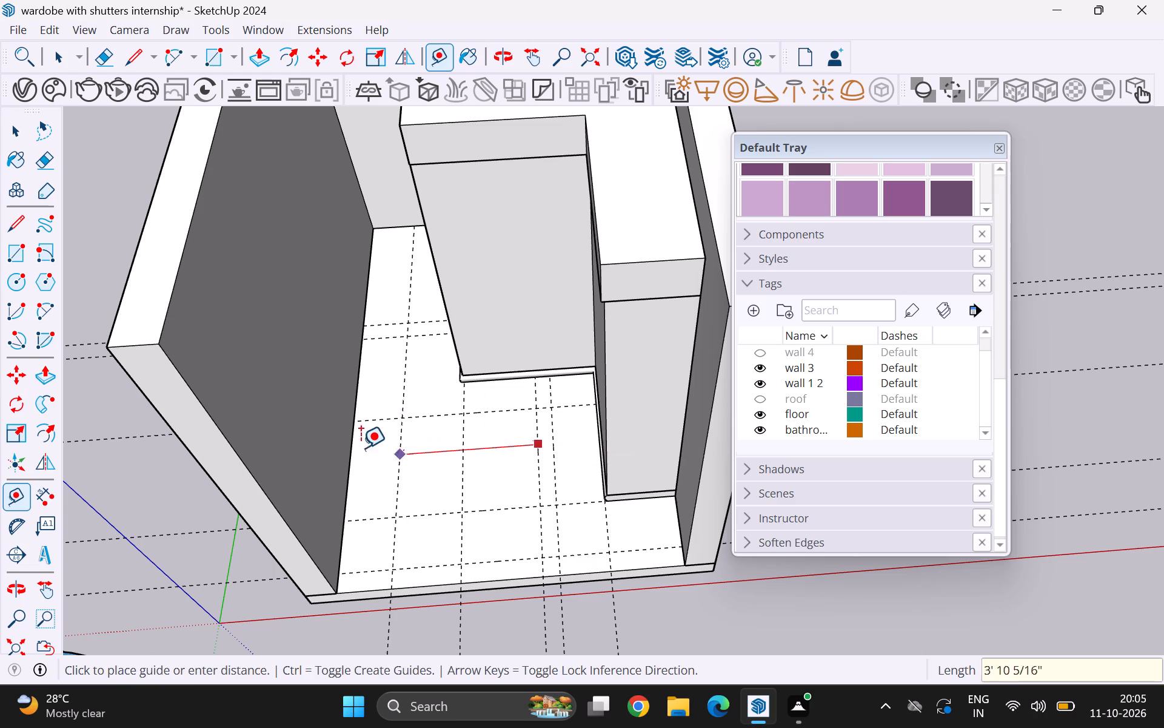
pyautogui.press('space')
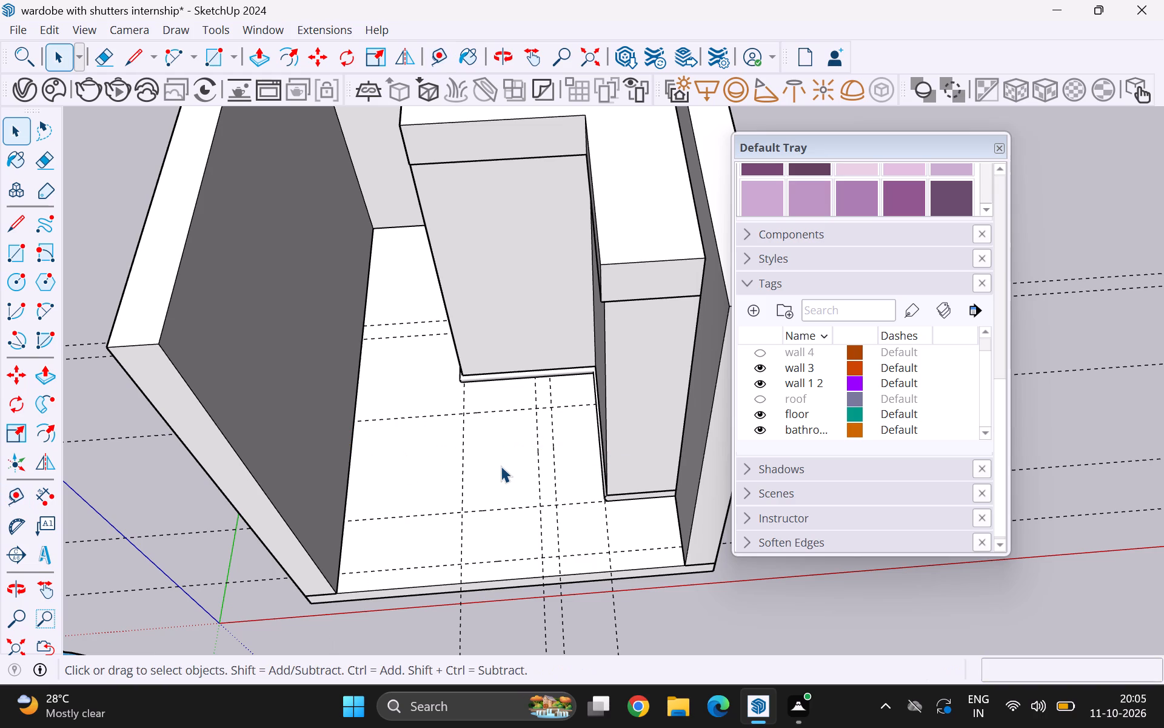
pyautogui.press('e')
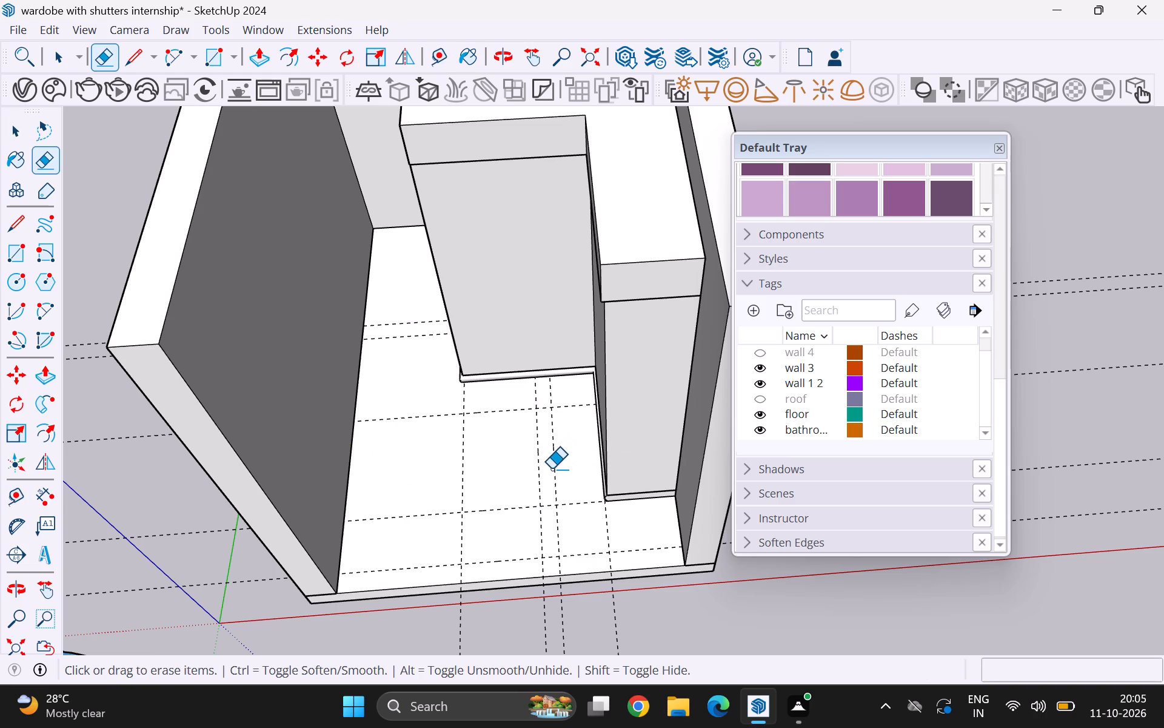
pyautogui.click(552, 469)
# Draw a floor rectangle about 3' by 5' from the new guide's intersection to the side wall.
pyautogui.press('r')
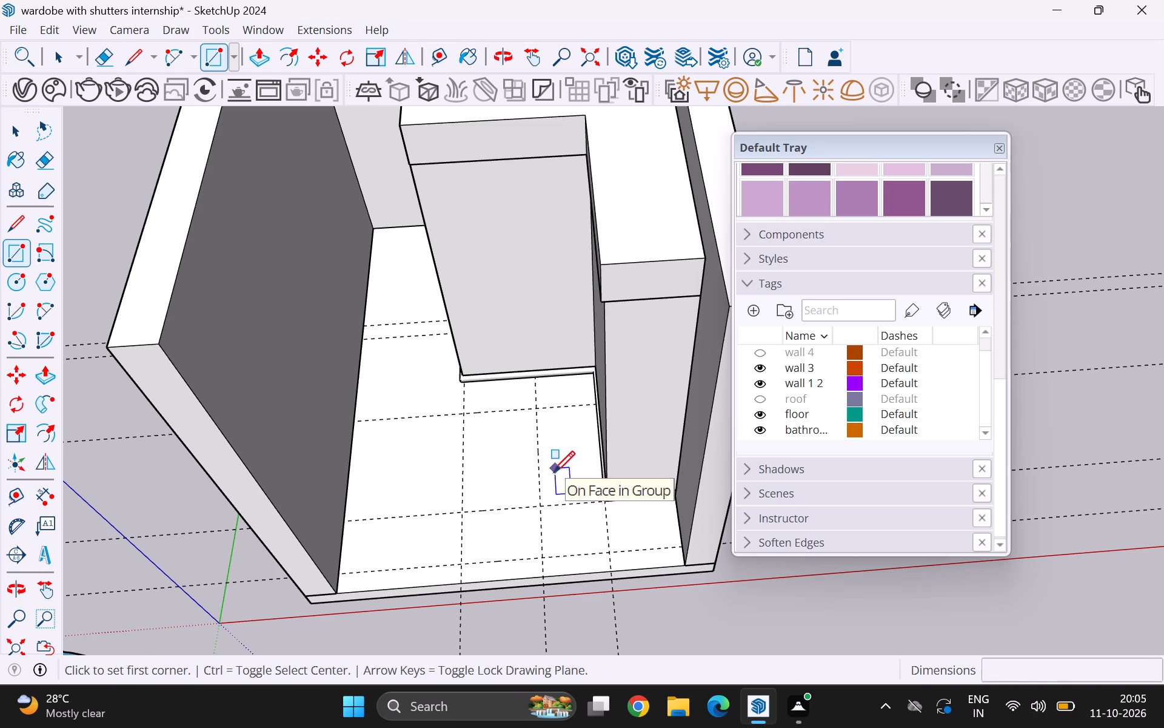
pyautogui.click(544, 504)
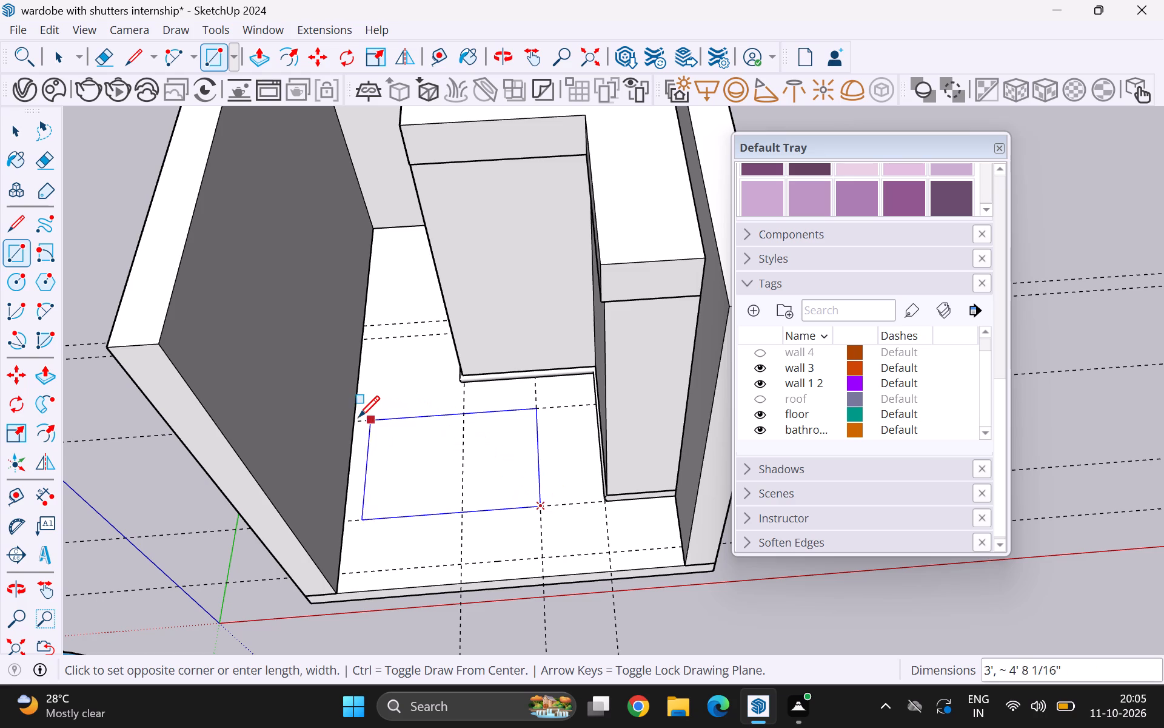
pyautogui.click(356, 417)
pyautogui.press('space')
# Make the new floor rectangle's face and edges a group.
pyautogui.scroll(-2, 455, 440)
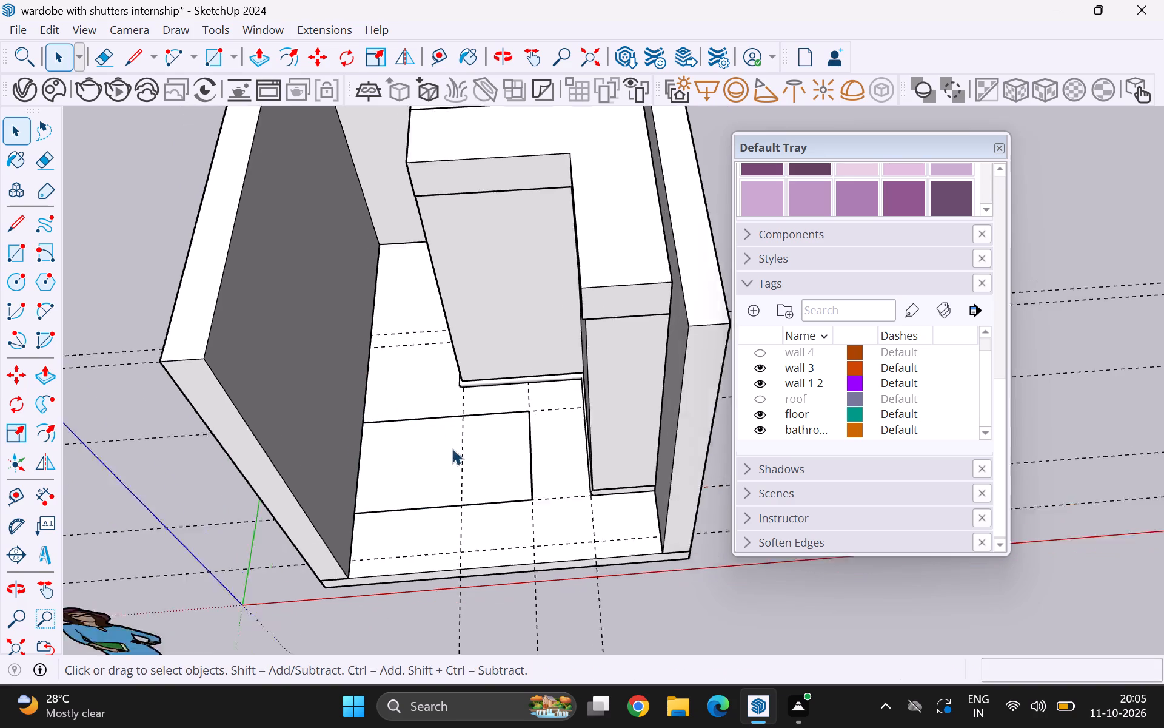
pyautogui.scroll(-1, 452, 448)
pyautogui.moveTo(469, 522); pyautogui.dragTo(463, 447, button='middle')
pyautogui.click(451, 472)
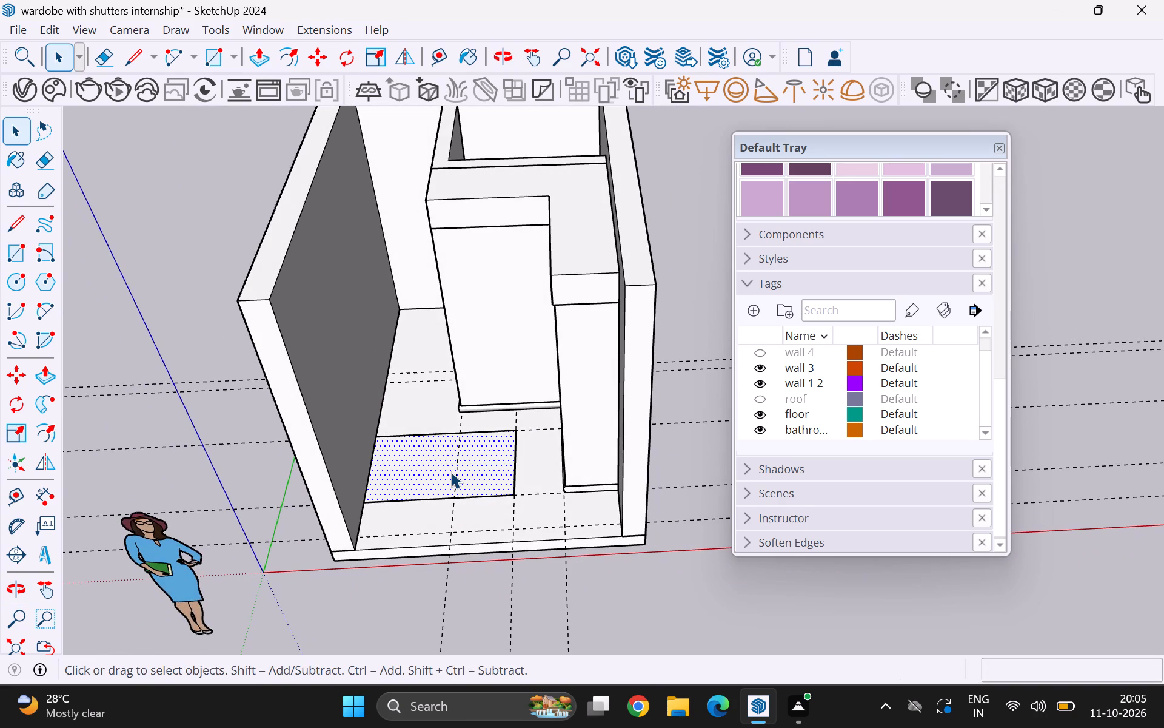
pyautogui.tripleClick(451, 472)
pyautogui.rightClick(451, 472)
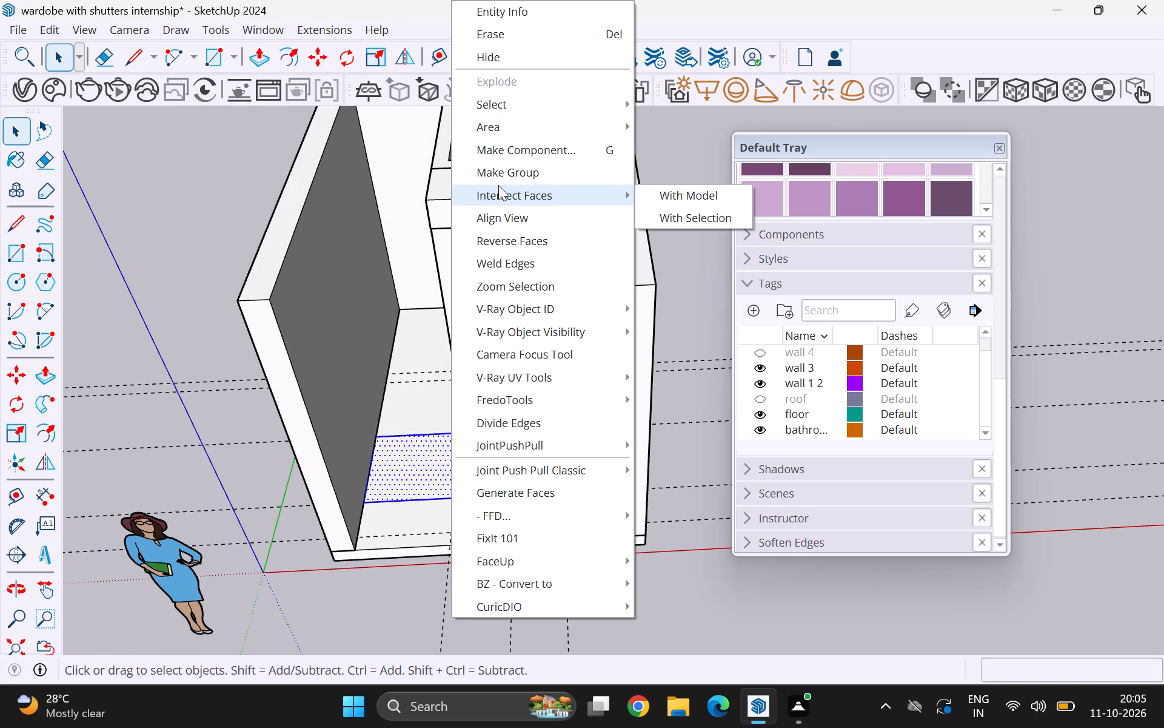
pyautogui.click(501, 183)
pyautogui.click(690, 181)
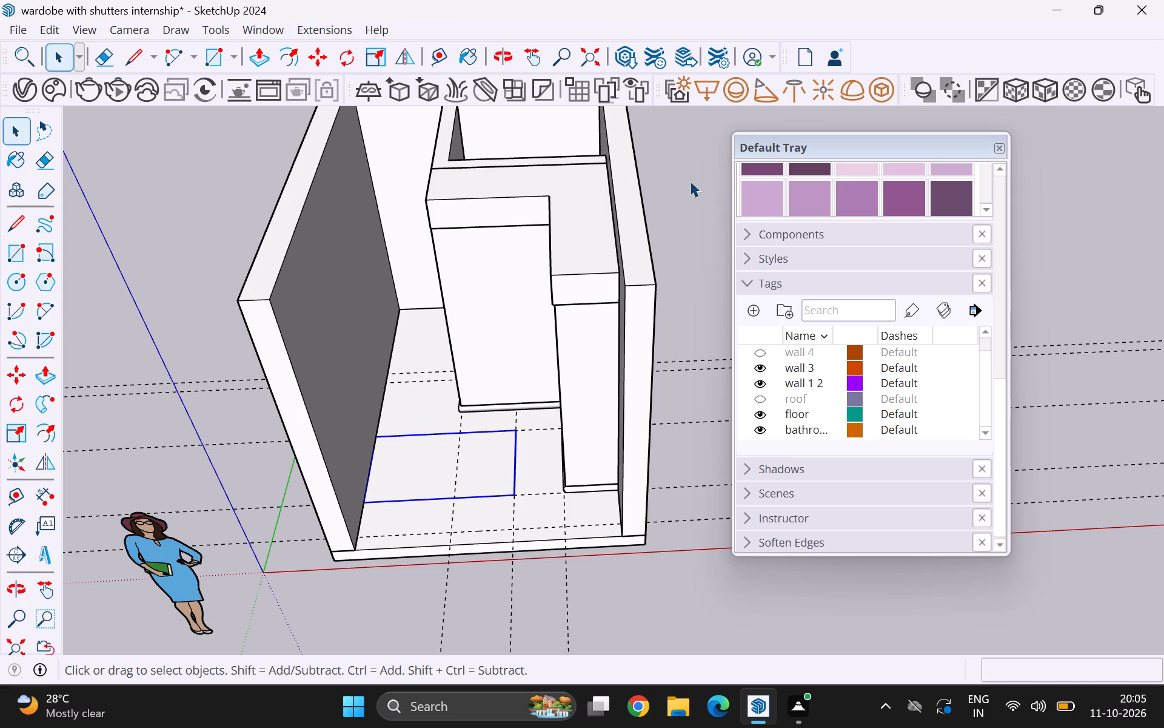
# Open the wardrobe shutter group for editing and offset the wider front panel's outline inward by 1".
pyautogui.scroll(-3, 469, 420)
pyautogui.moveTo(423, 485); pyautogui.dragTo(510, 361, button='middle')
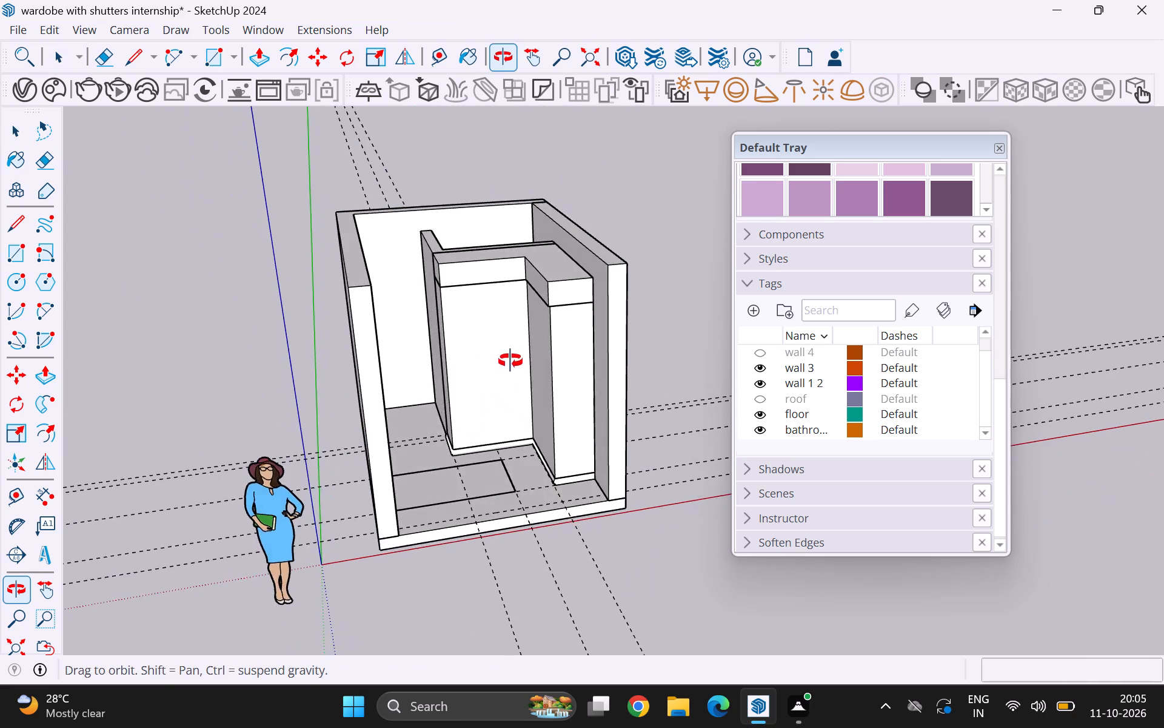
pyautogui.moveTo(510, 361); pyautogui.dragTo(487, 335, button='middle')
pyautogui.doubleClick(492, 352)
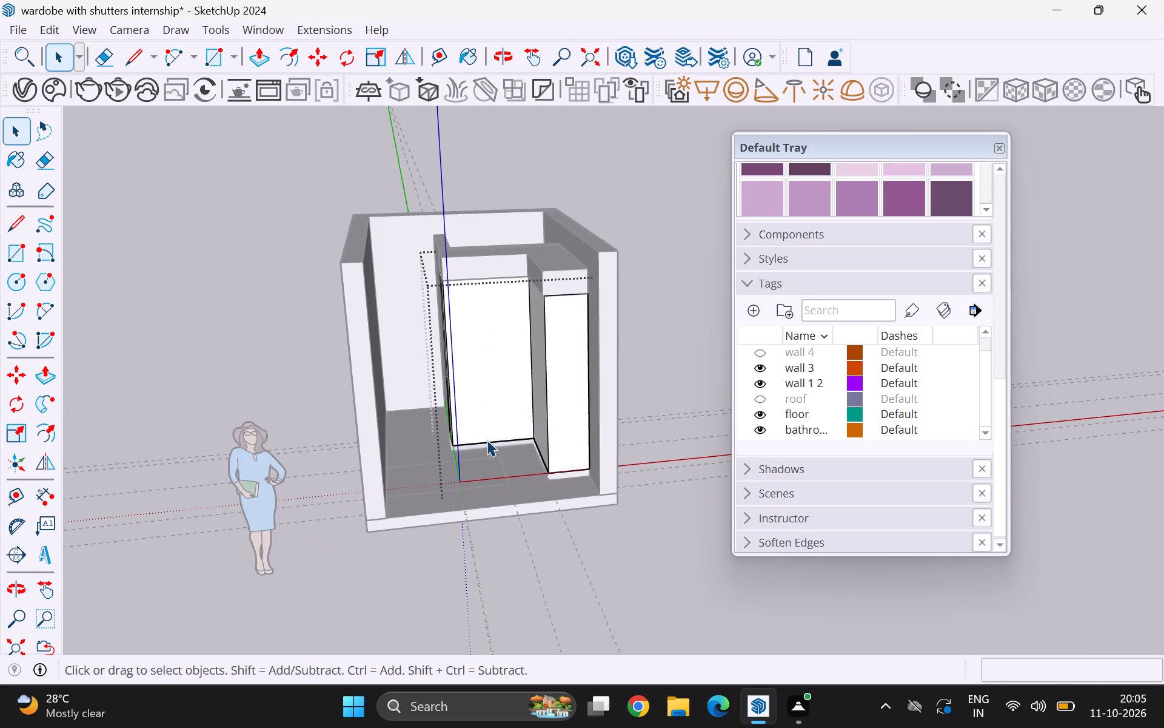
pyautogui.moveTo(486, 440); pyautogui.dragTo(490, 404, button='middle')
pyautogui.scroll(1, 496, 399)
pyautogui.middleClick(490, 404)
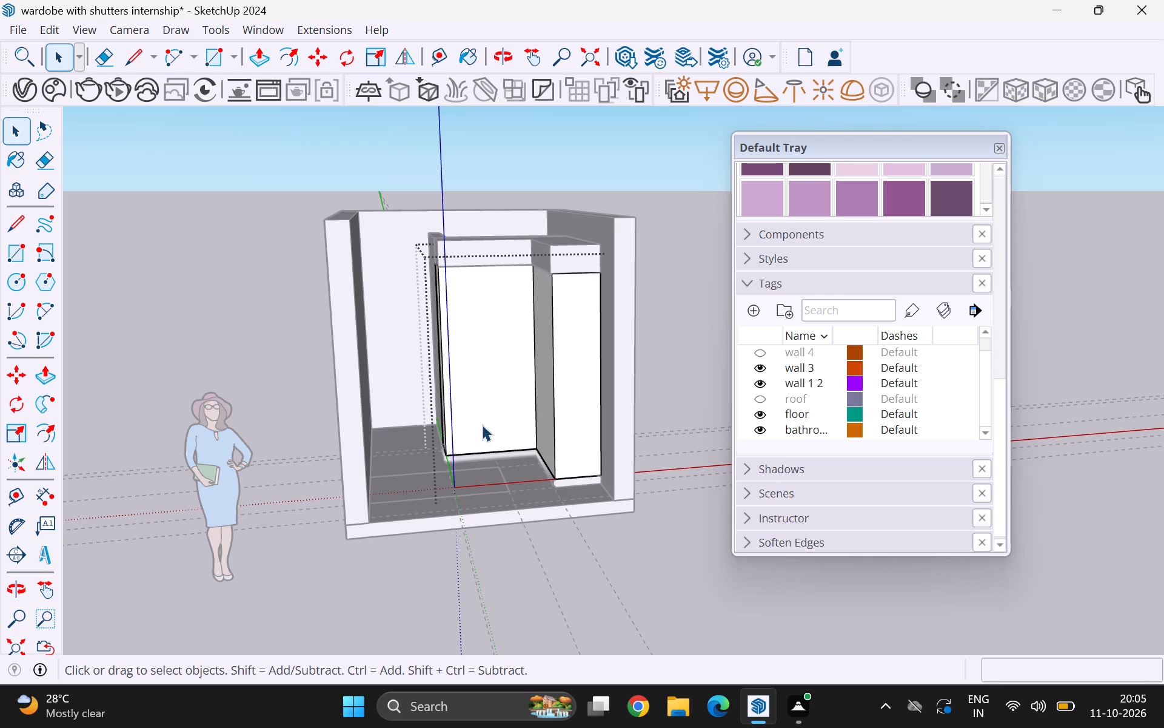
pyautogui.scroll(4, 463, 383)
pyautogui.scroll(2, 549, 403)
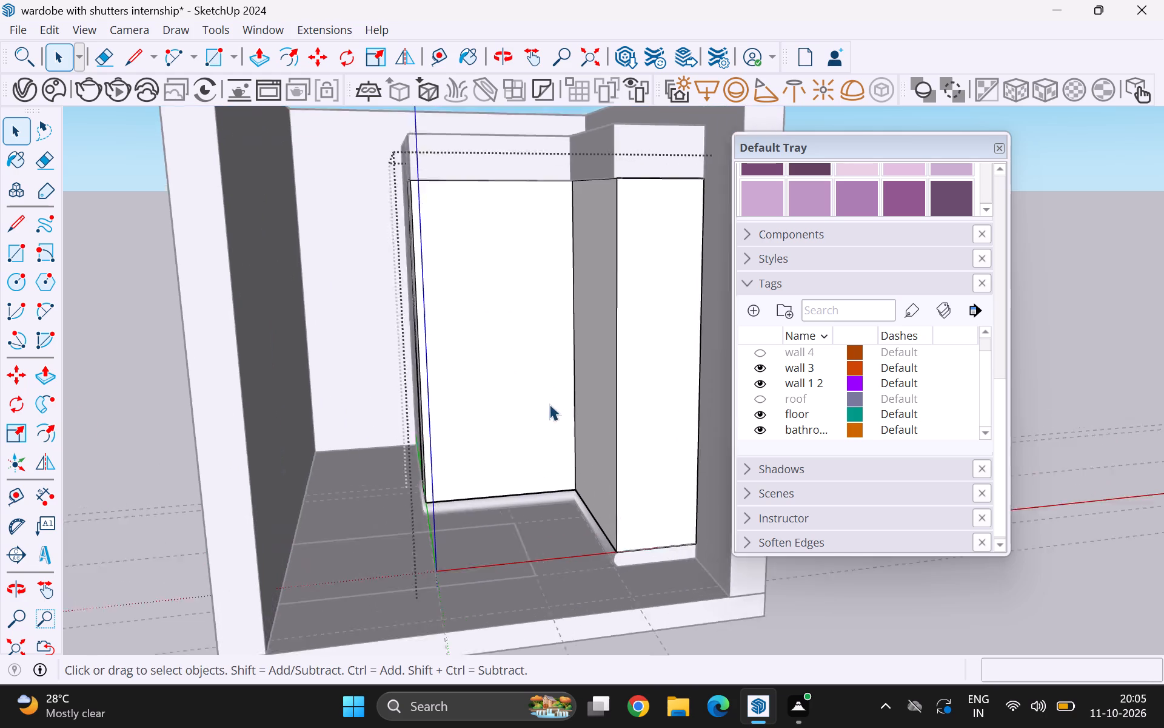
pyautogui.scroll(5, 549, 404)
pyautogui.scroll(1, 450, 579)
pyautogui.middleClick(450, 579)
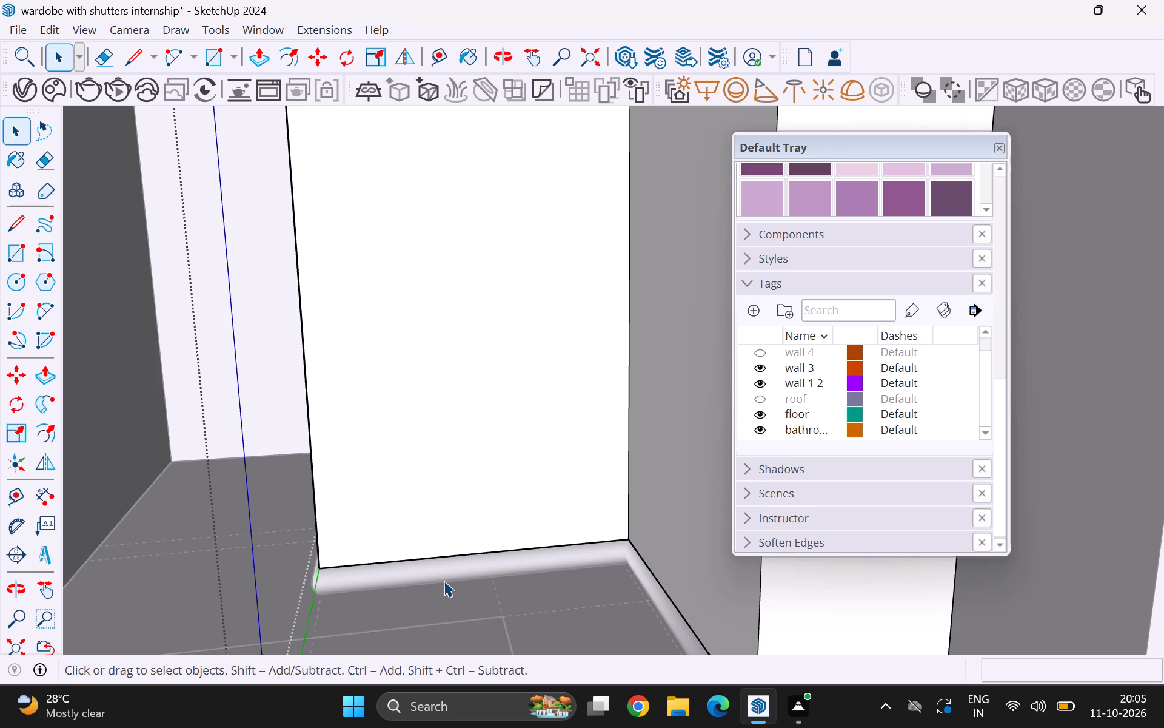
pyautogui.press('f')
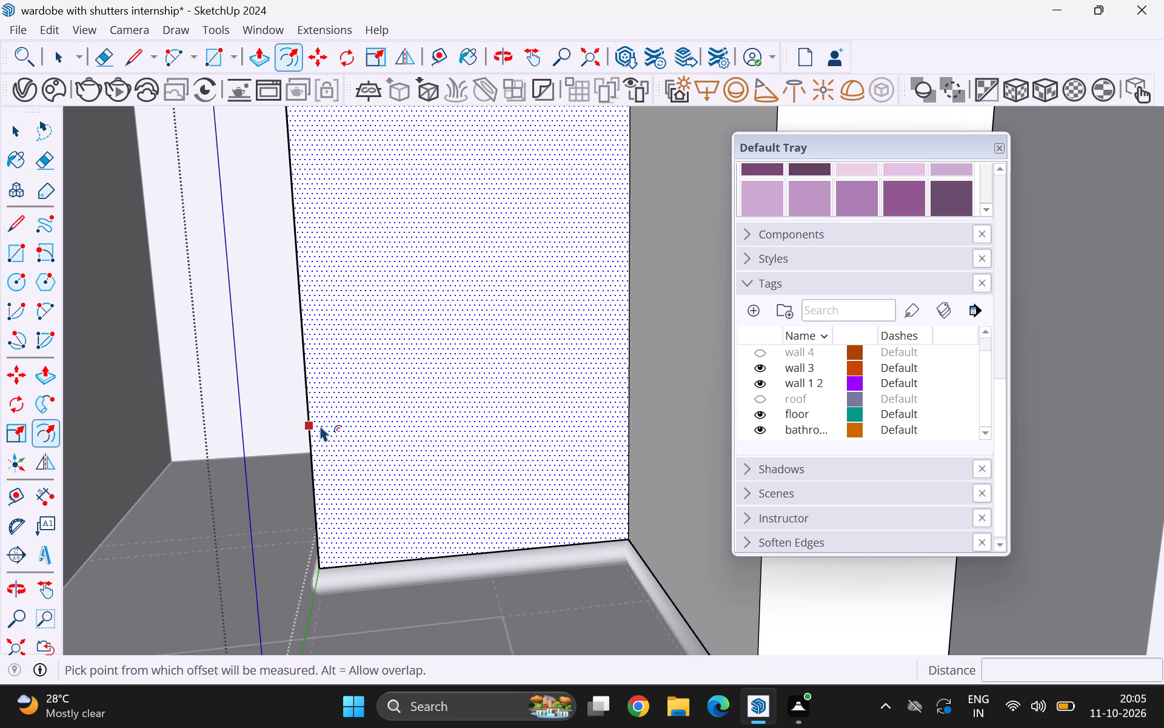
pyautogui.click(320, 425)
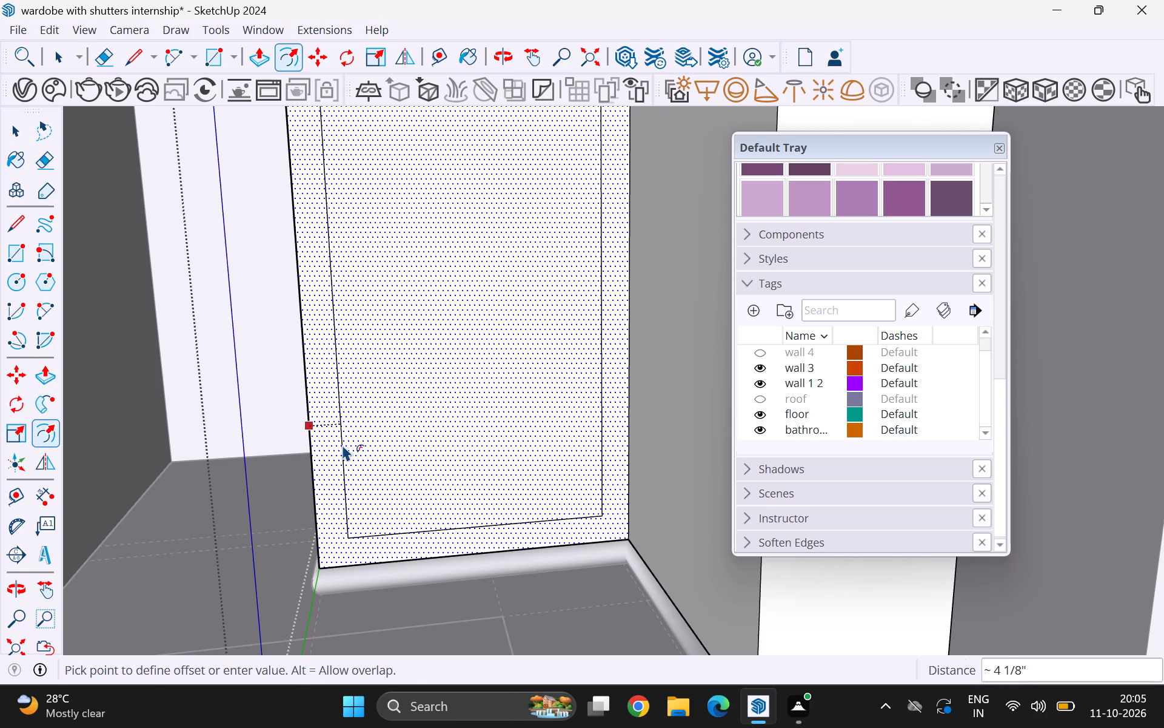
pyautogui.press('1')
pyautogui.press('Return')
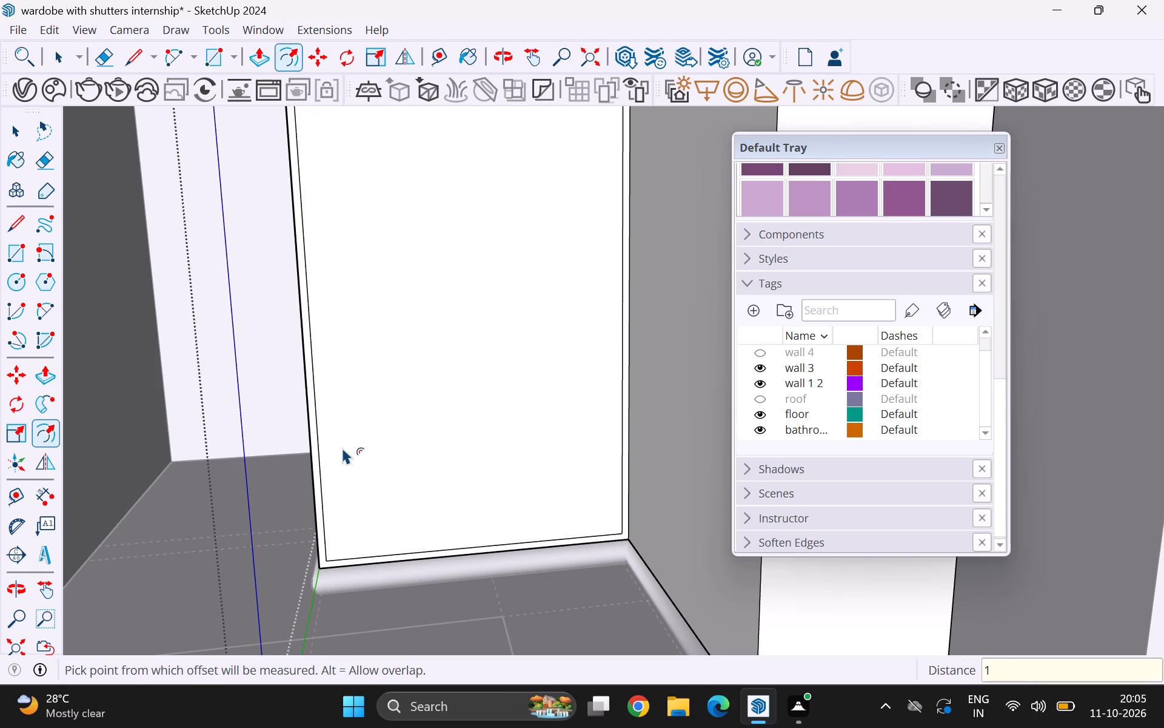
pyautogui.press('space')
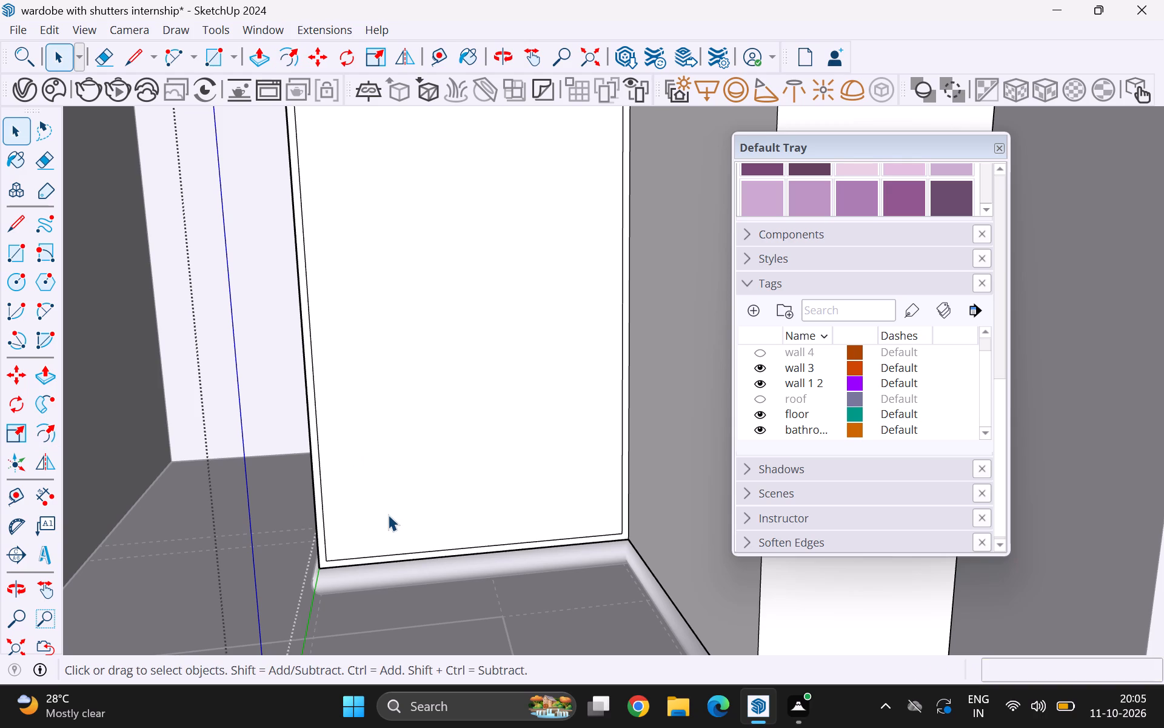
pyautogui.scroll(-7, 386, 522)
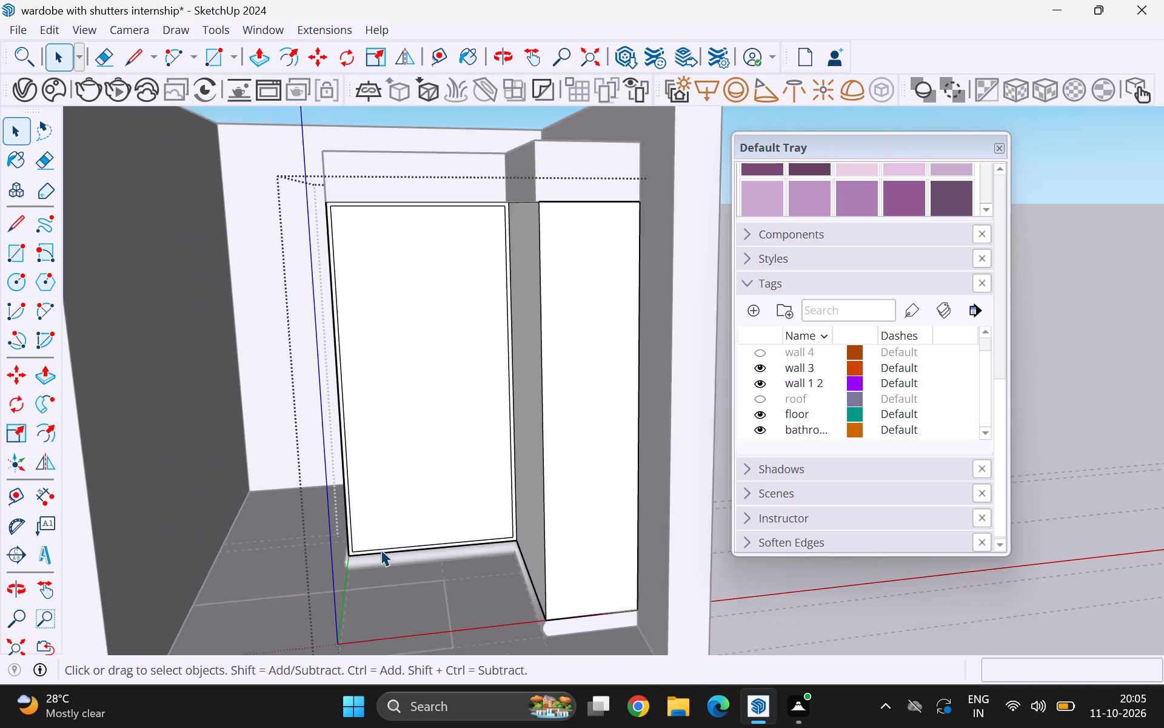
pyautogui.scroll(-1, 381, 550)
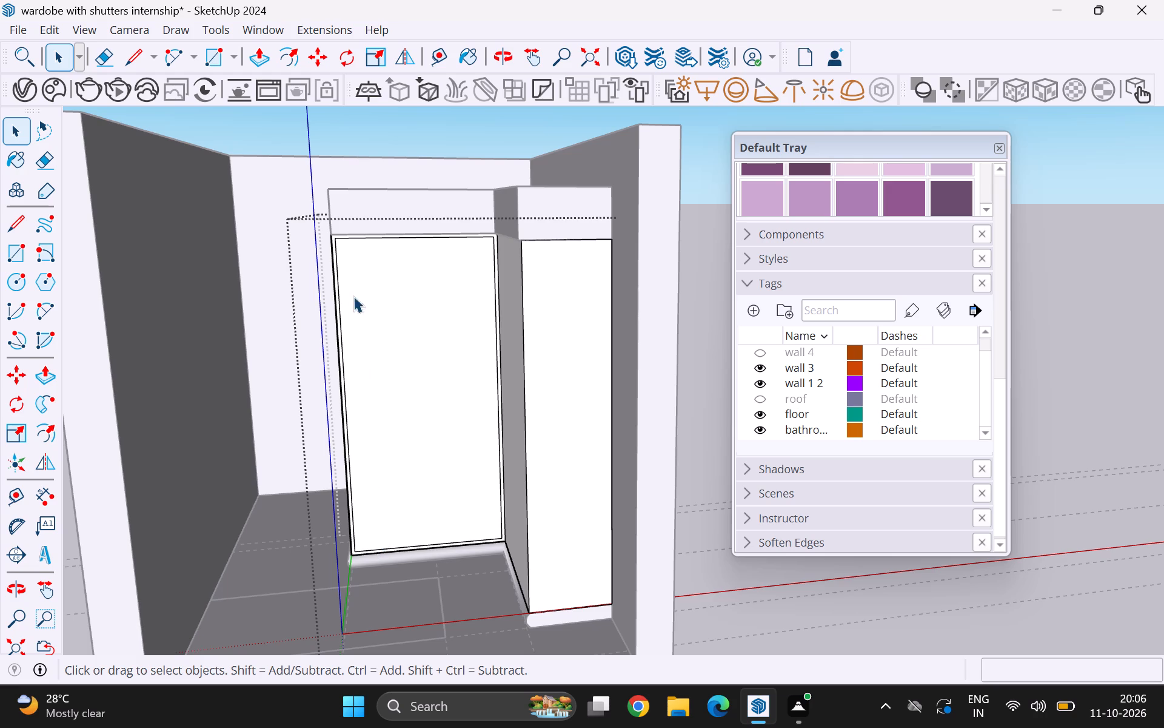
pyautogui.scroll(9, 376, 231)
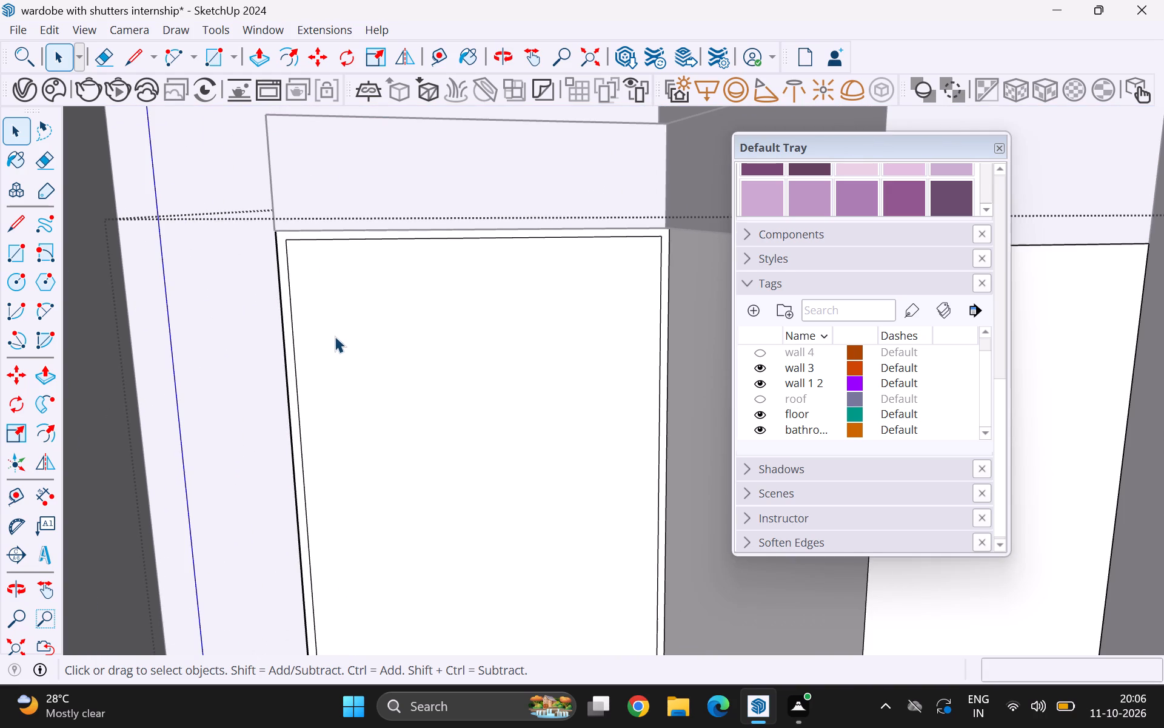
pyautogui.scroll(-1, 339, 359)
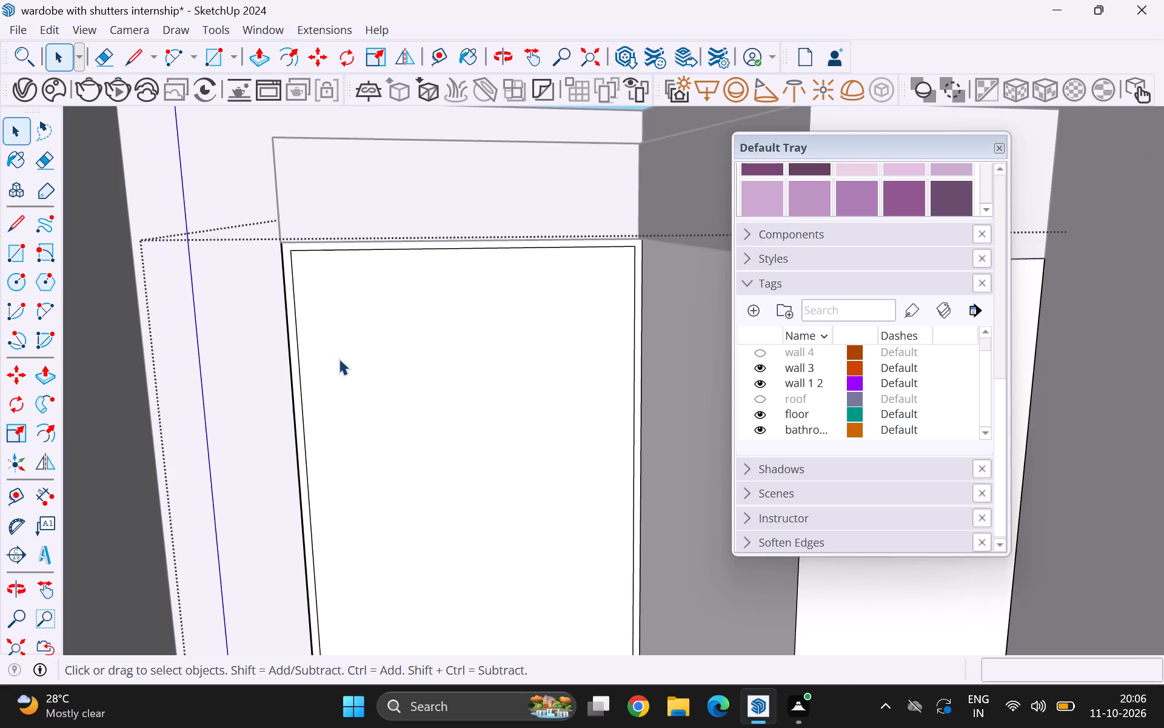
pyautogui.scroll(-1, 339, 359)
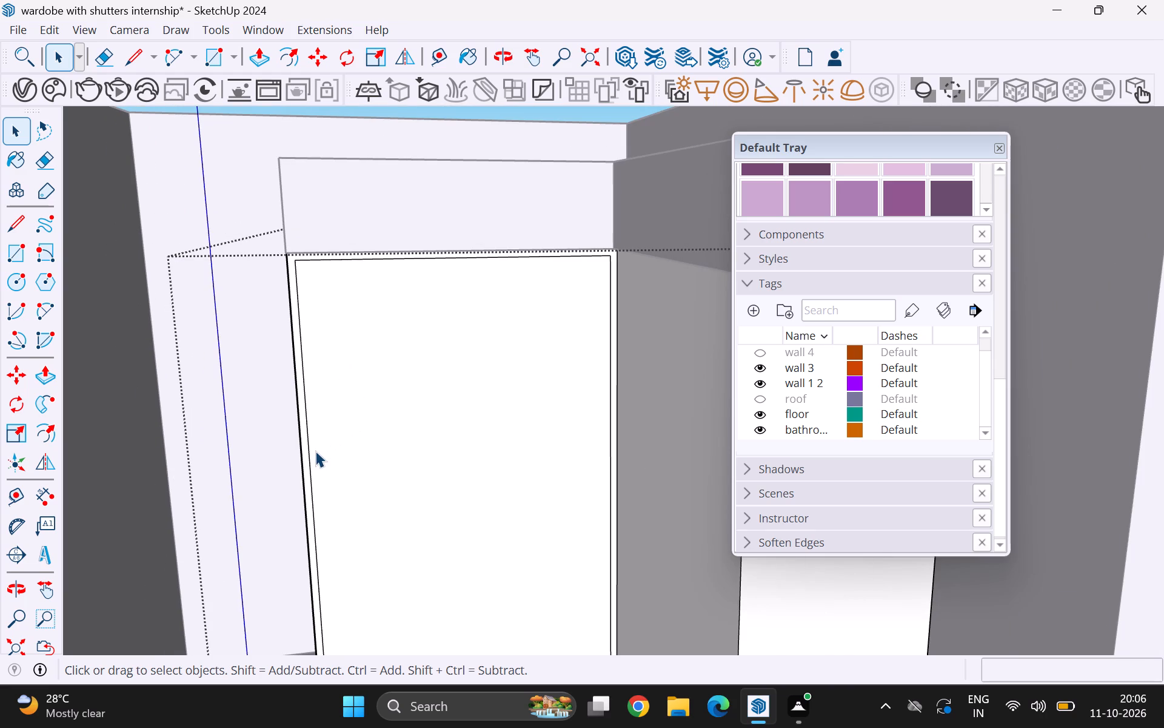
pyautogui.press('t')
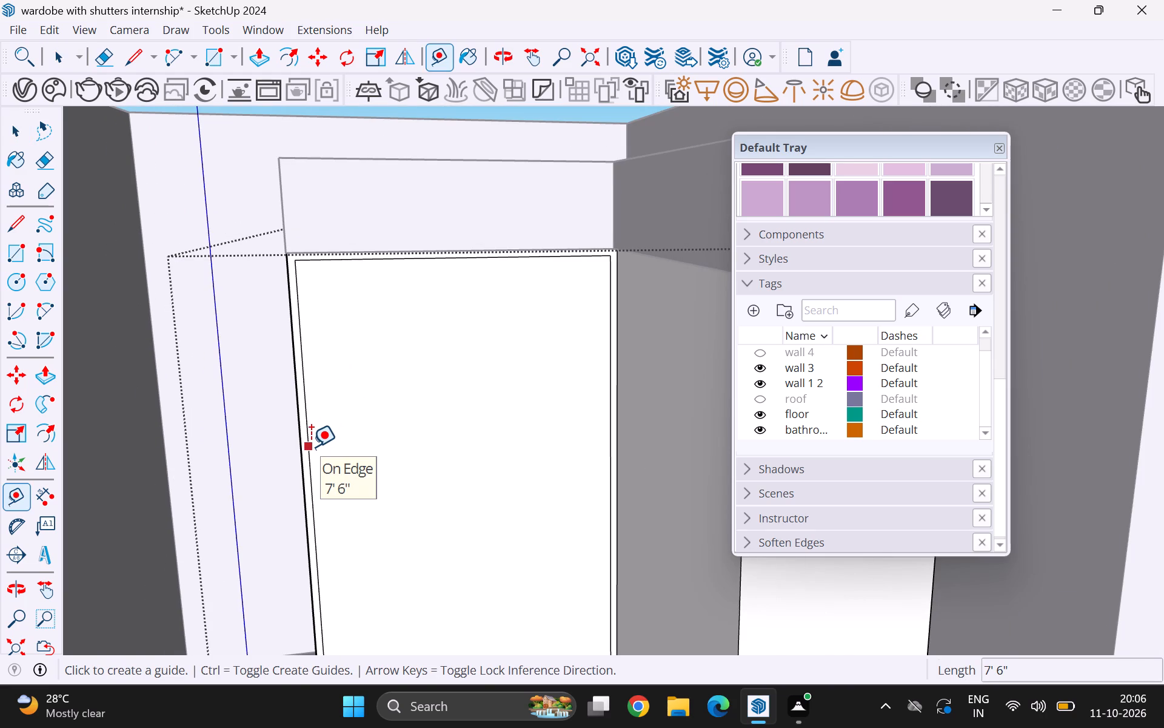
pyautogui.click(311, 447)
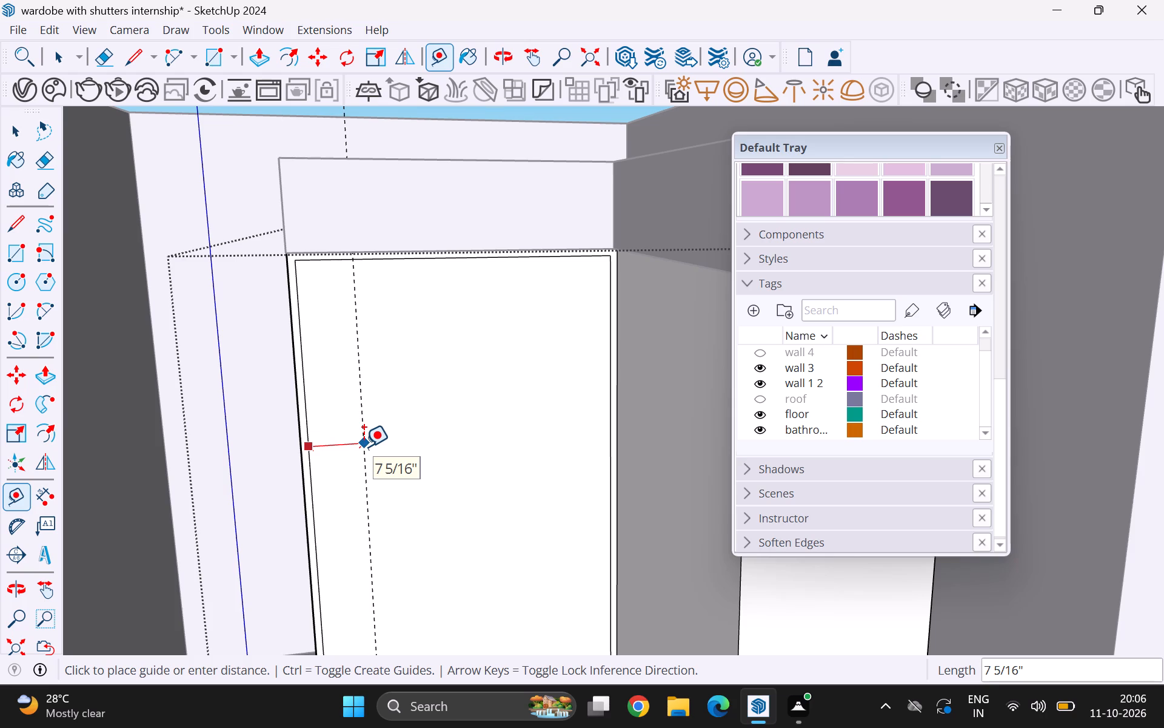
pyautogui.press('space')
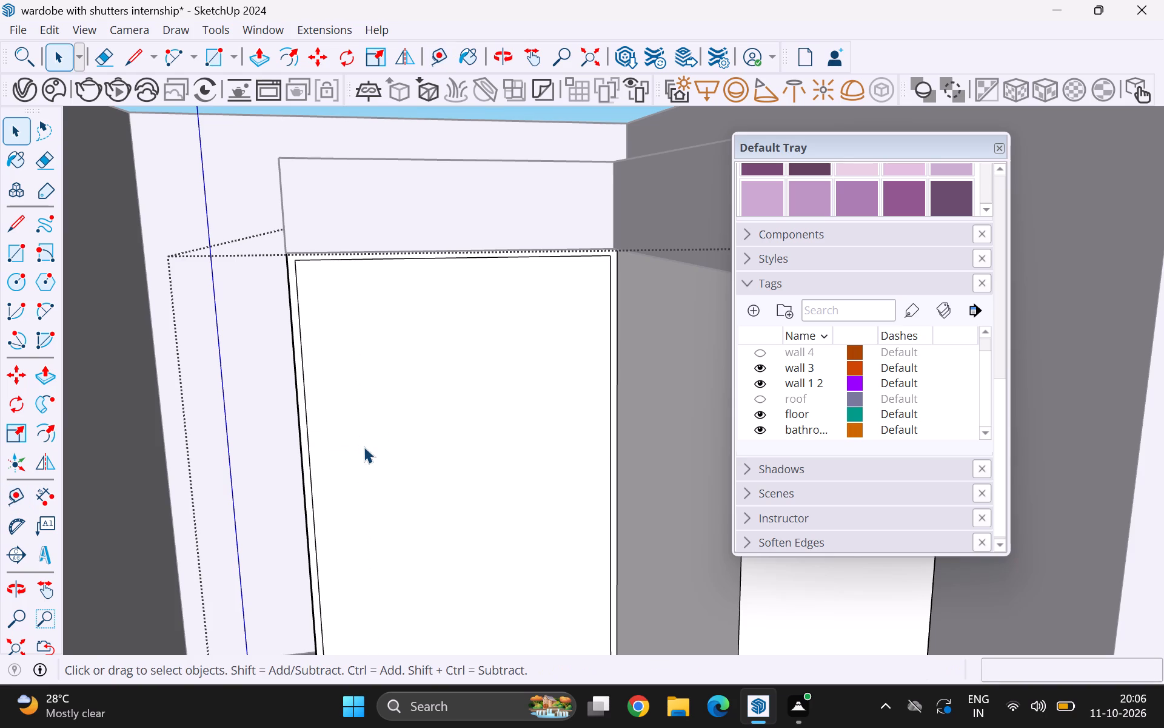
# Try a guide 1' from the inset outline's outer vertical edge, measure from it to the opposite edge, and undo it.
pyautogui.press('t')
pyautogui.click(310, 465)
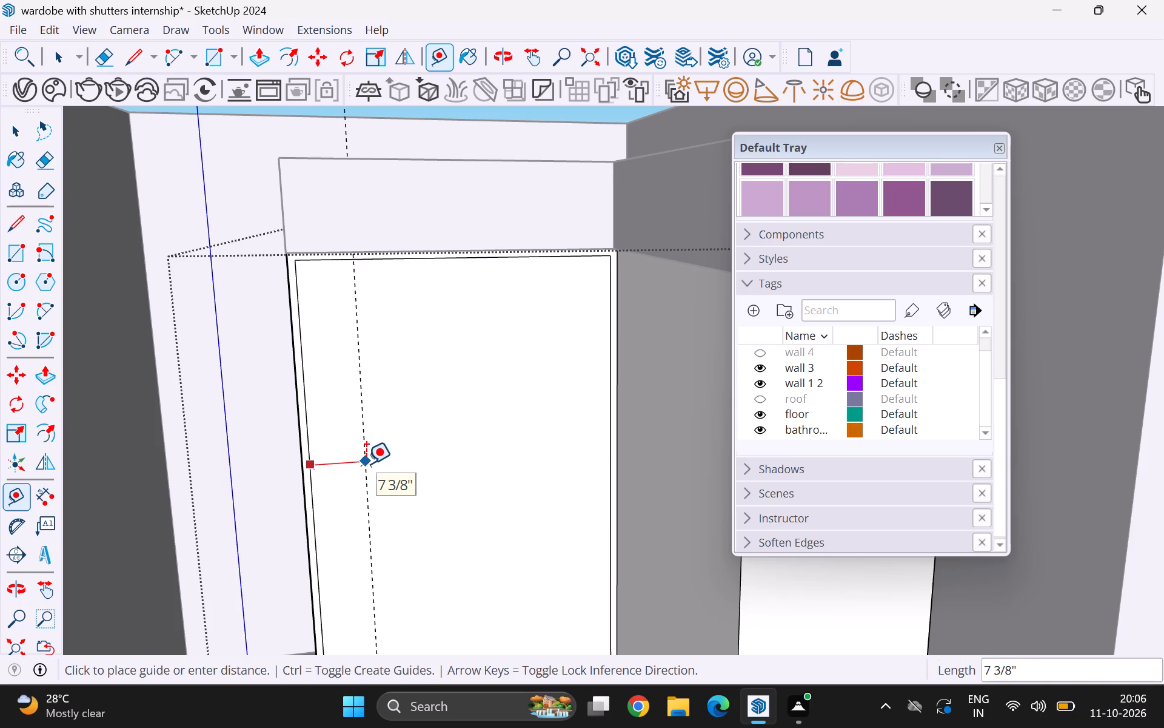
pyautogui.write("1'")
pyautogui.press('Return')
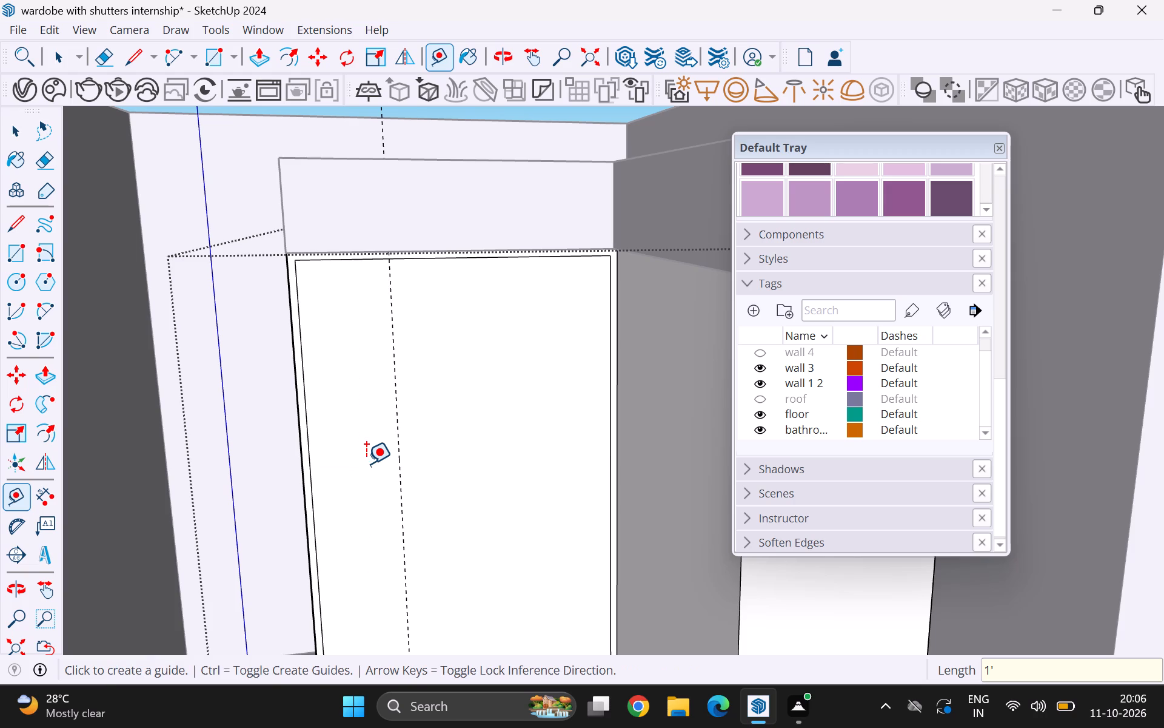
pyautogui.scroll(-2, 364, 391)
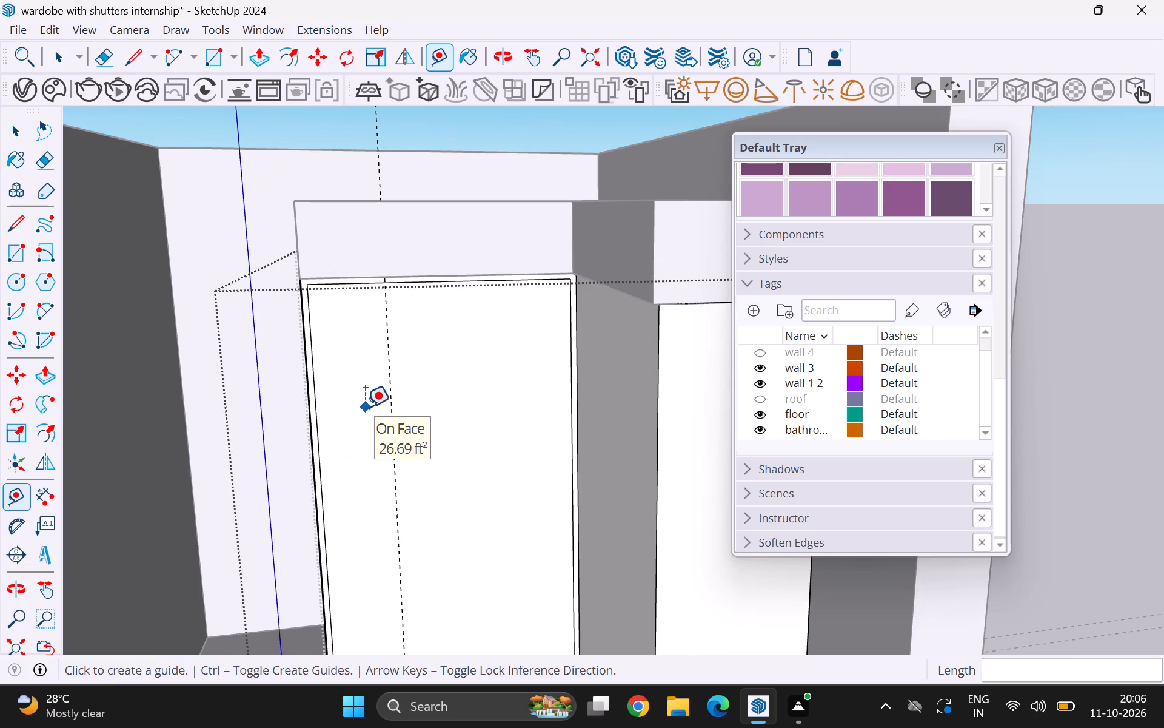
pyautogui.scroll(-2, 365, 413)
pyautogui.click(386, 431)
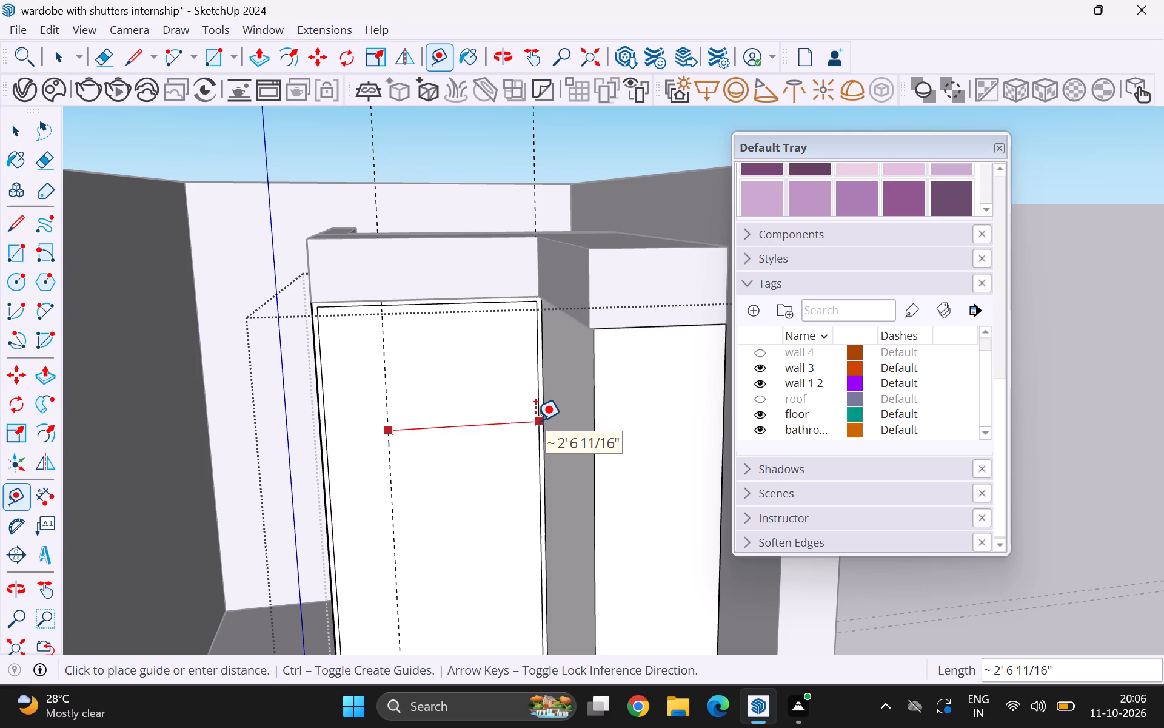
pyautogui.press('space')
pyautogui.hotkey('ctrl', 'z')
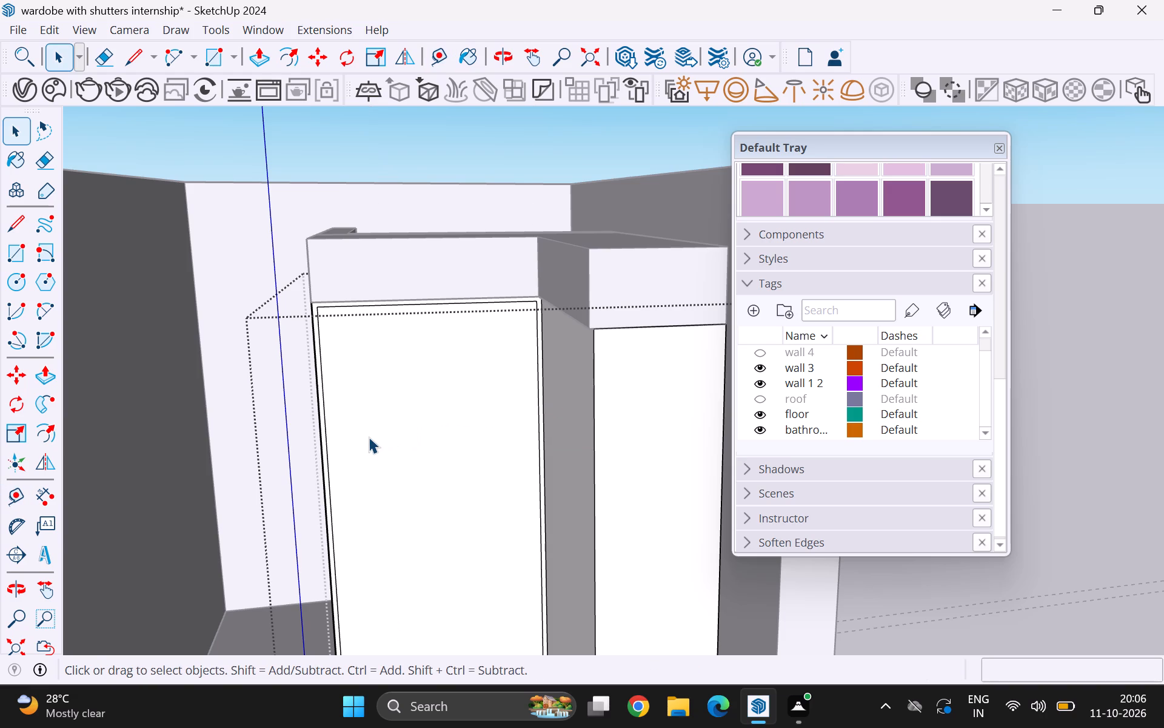
# Add a vertical guide 9" in from the inset outline's outer vertical edge and check its distance to the opposite edge.
pyautogui.press('t')
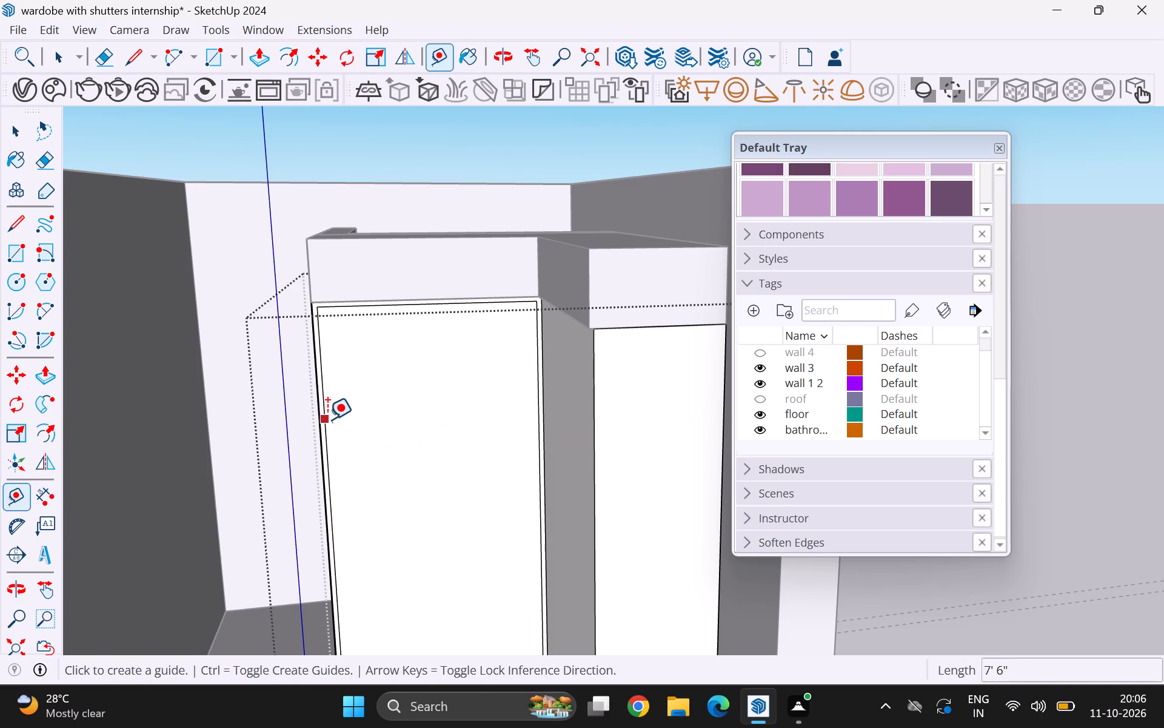
pyautogui.click(327, 419)
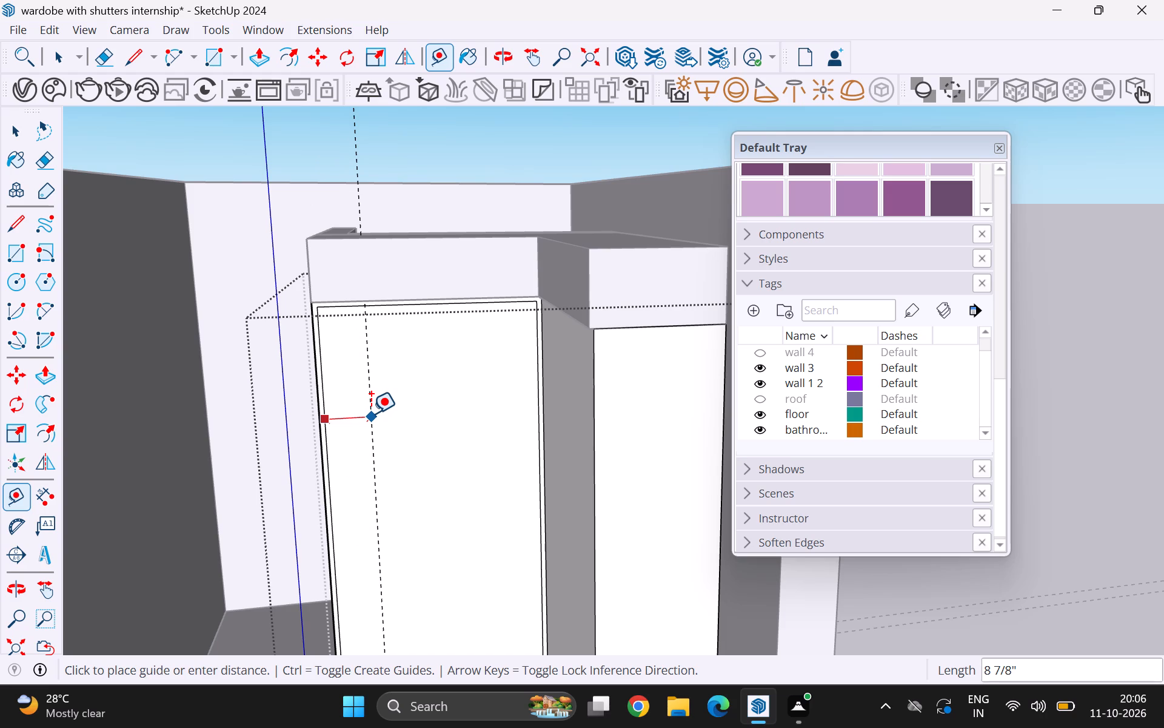
pyautogui.press('9')
pyautogui.press('Return')
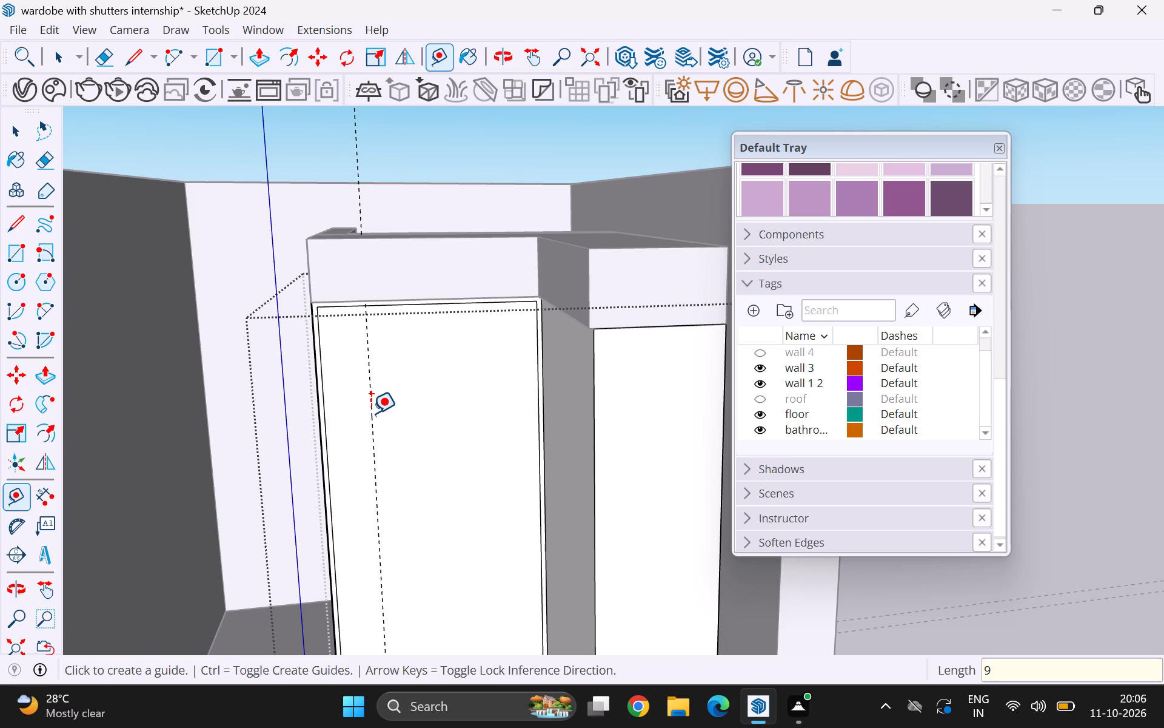
pyautogui.click(375, 434)
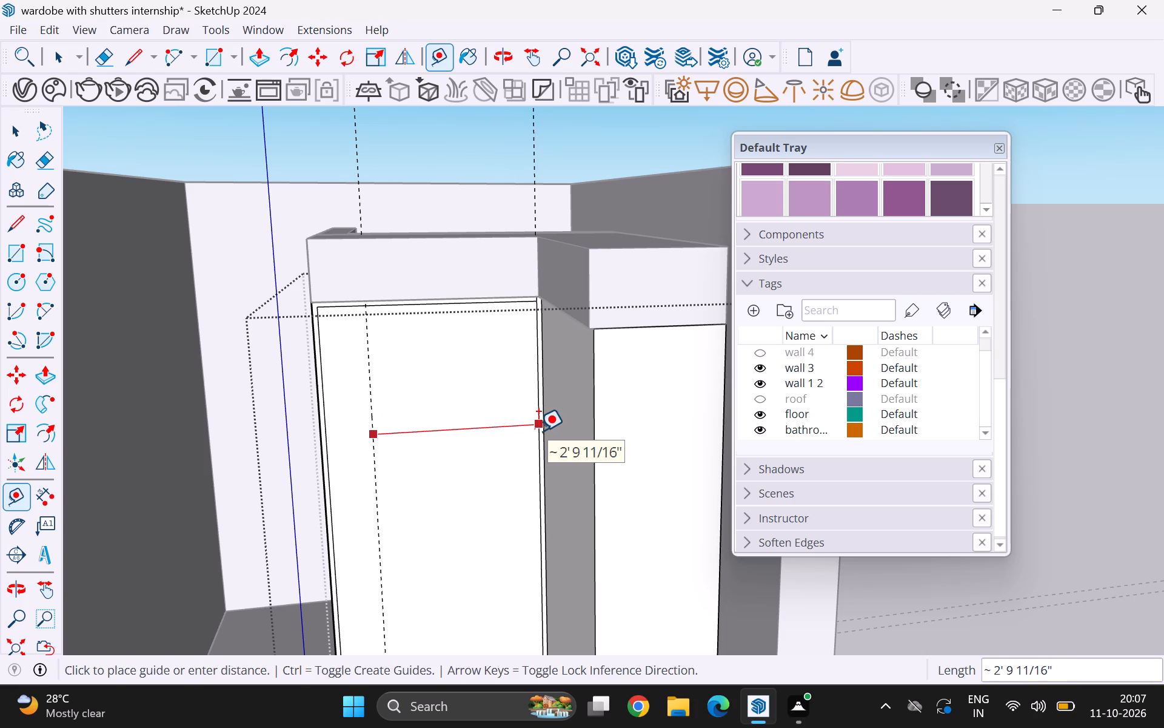
pyautogui.scroll(9, 538, 431)
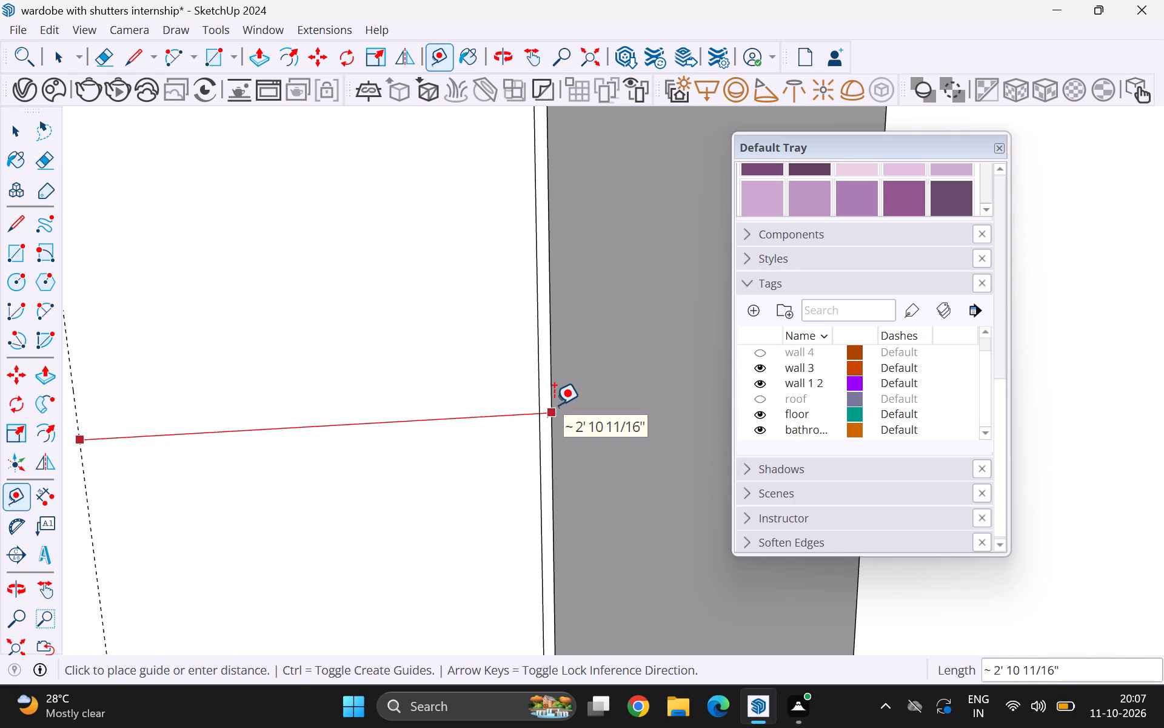
pyautogui.press('space')
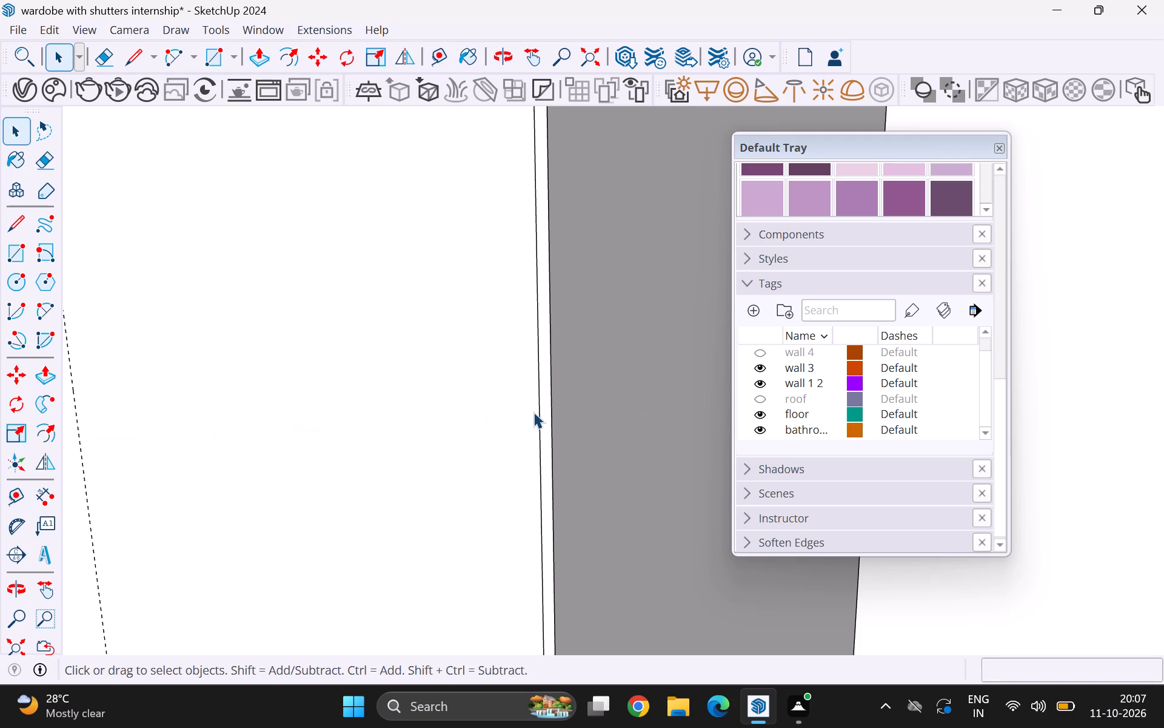
# Draw a vertical line about 7' 6" long along the guide, from the inset outline's bottom edge to its top edge.
pyautogui.scroll(-9, 530, 408)
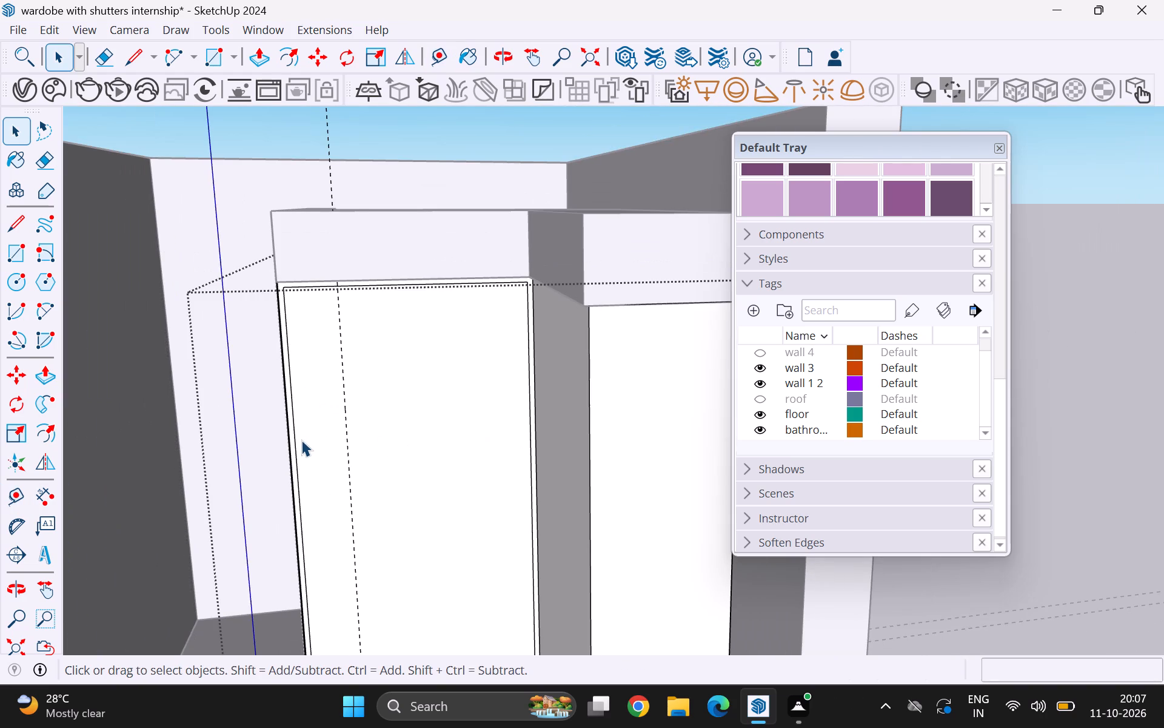
pyautogui.scroll(-3, 332, 346)
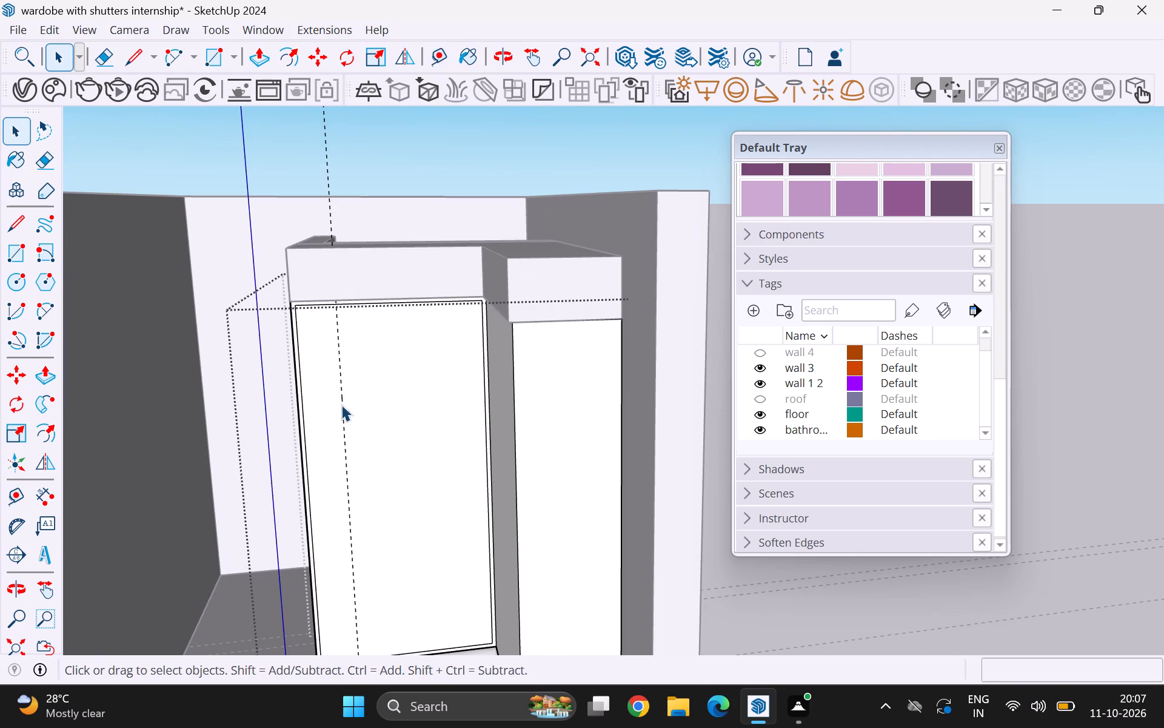
pyautogui.scroll(-4, 344, 387)
pyautogui.scroll(8, 349, 580)
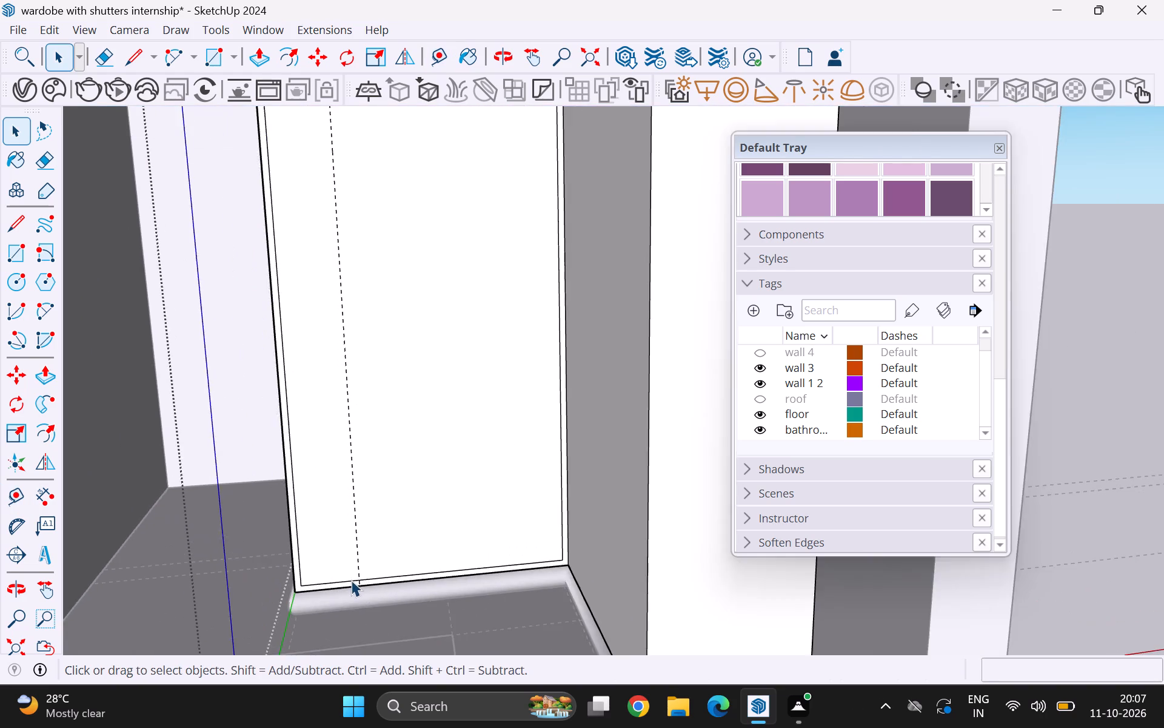
pyautogui.scroll(4, 351, 580)
pyautogui.press('l')
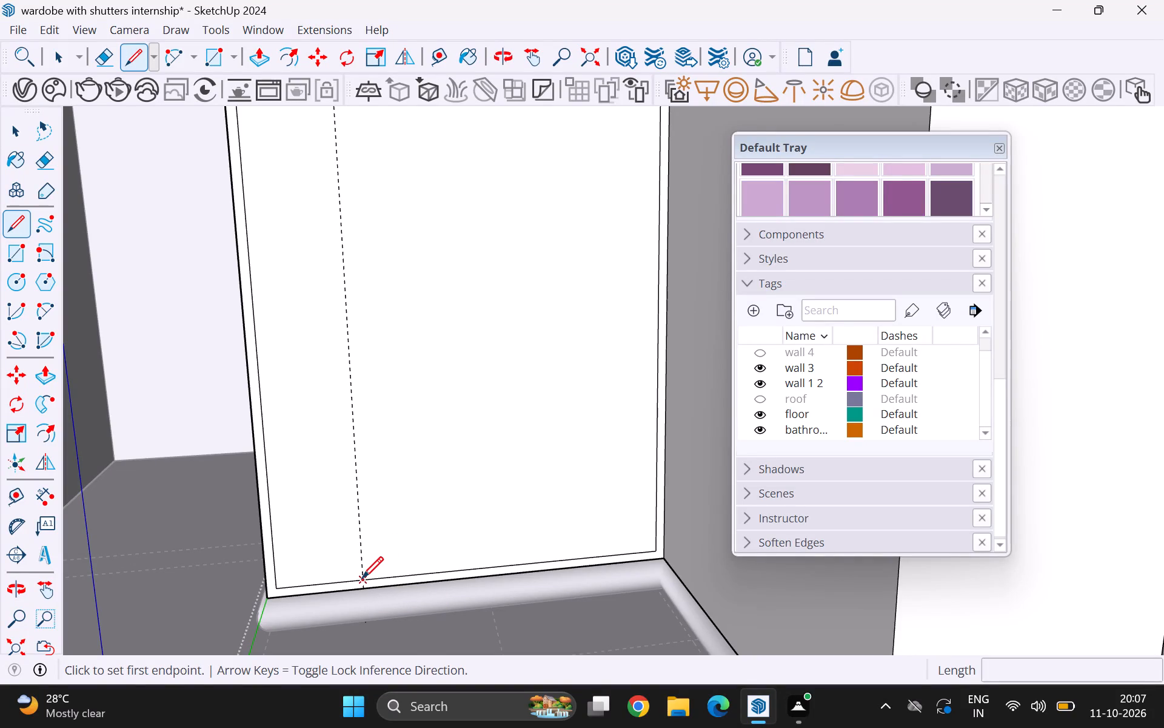
pyautogui.click(365, 576)
pyautogui.scroll(-13, 374, 577)
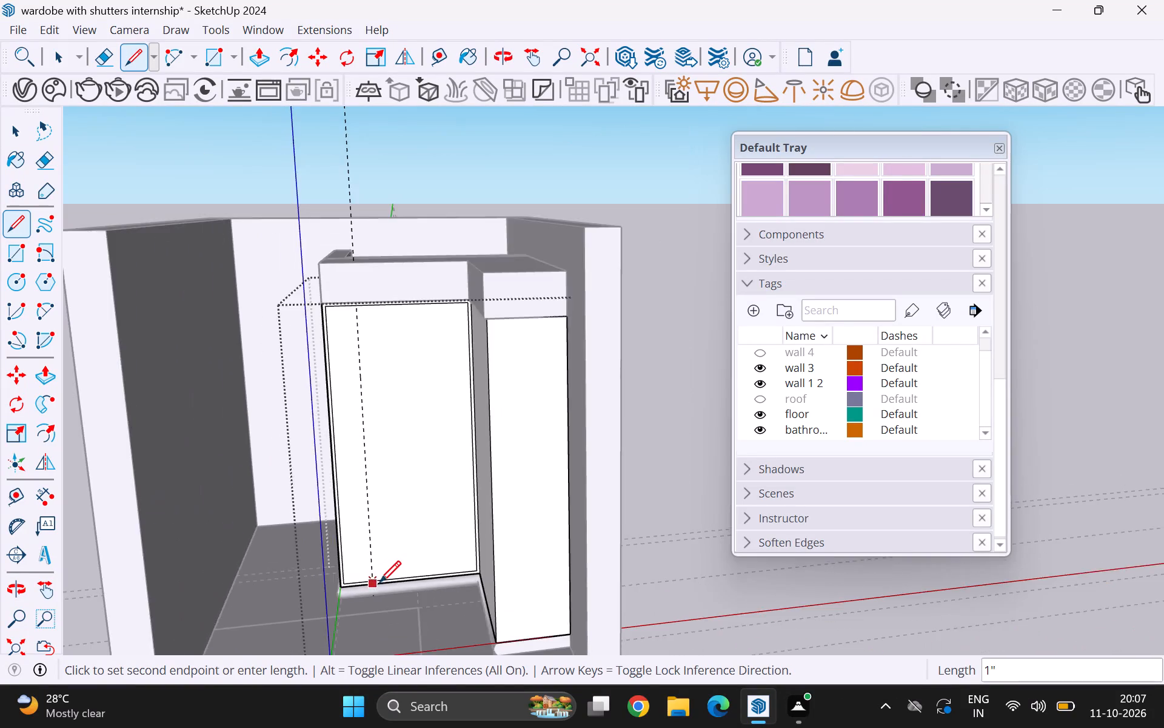
pyautogui.scroll(-3, 380, 582)
pyautogui.scroll(18, 380, 400)
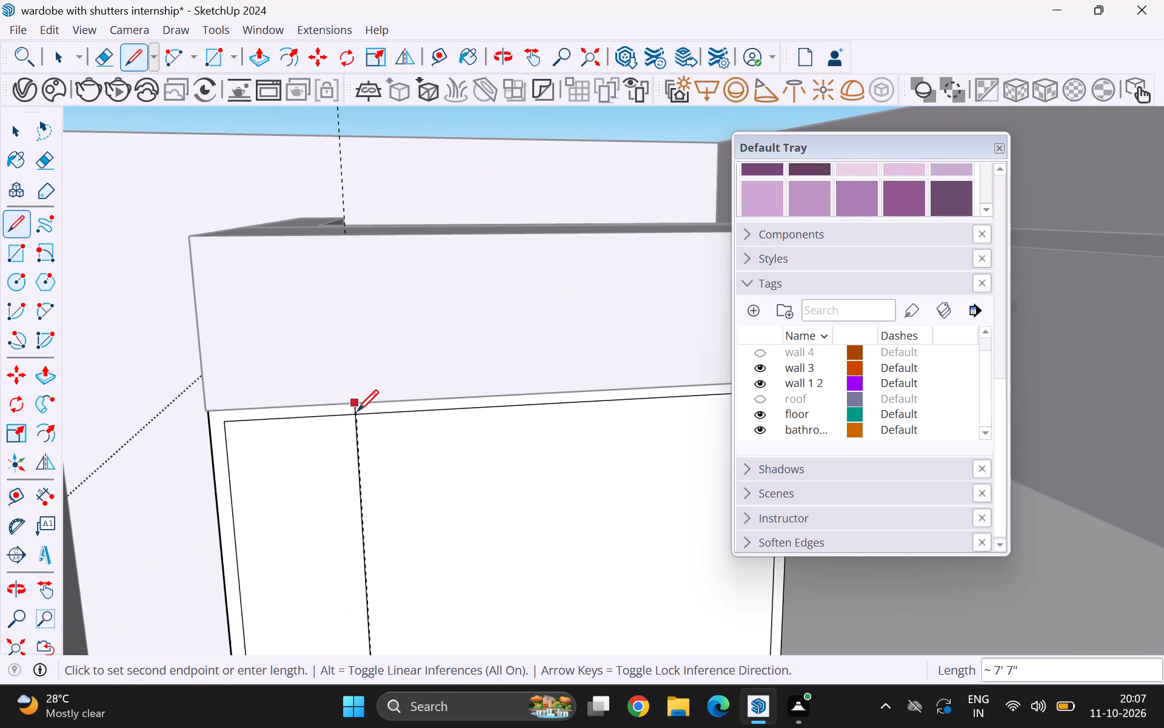
pyautogui.click(358, 418)
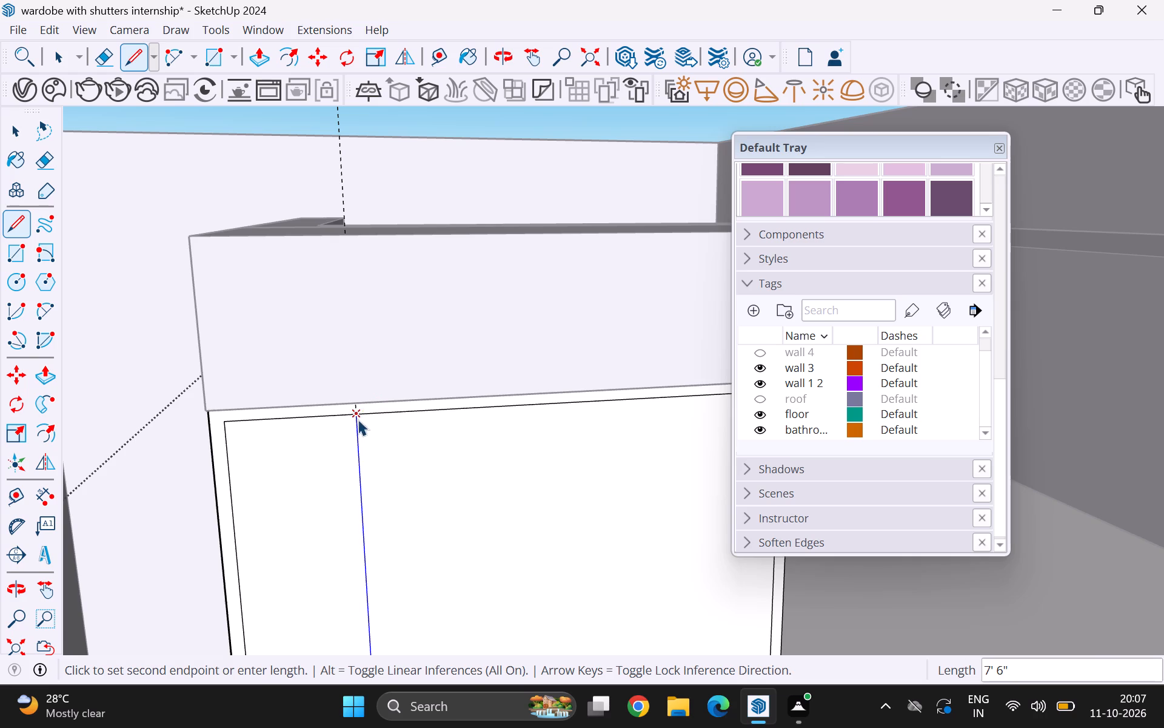
# Leave the shutter group and hide the L-shaped box group above the wardrobe shutters.
pyautogui.press('space')
pyautogui.scroll(-18, 290, 379)
pyautogui.click(538, 283)
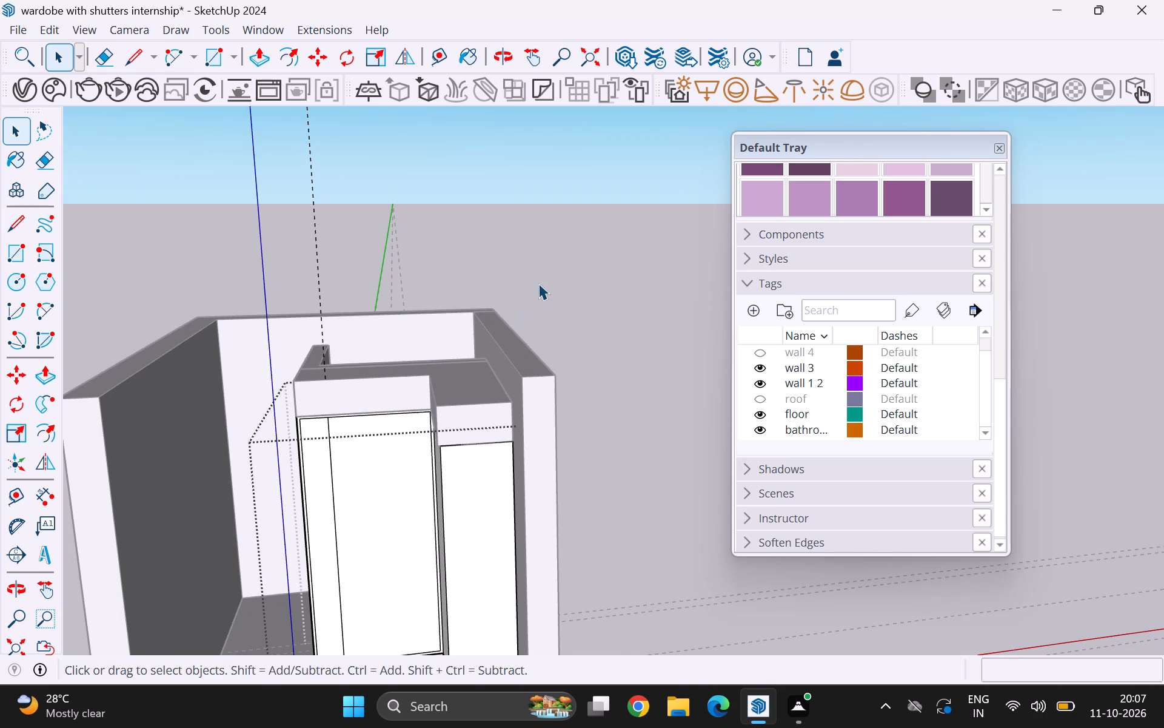
pyautogui.click(463, 416)
pyautogui.rightClick(463, 416)
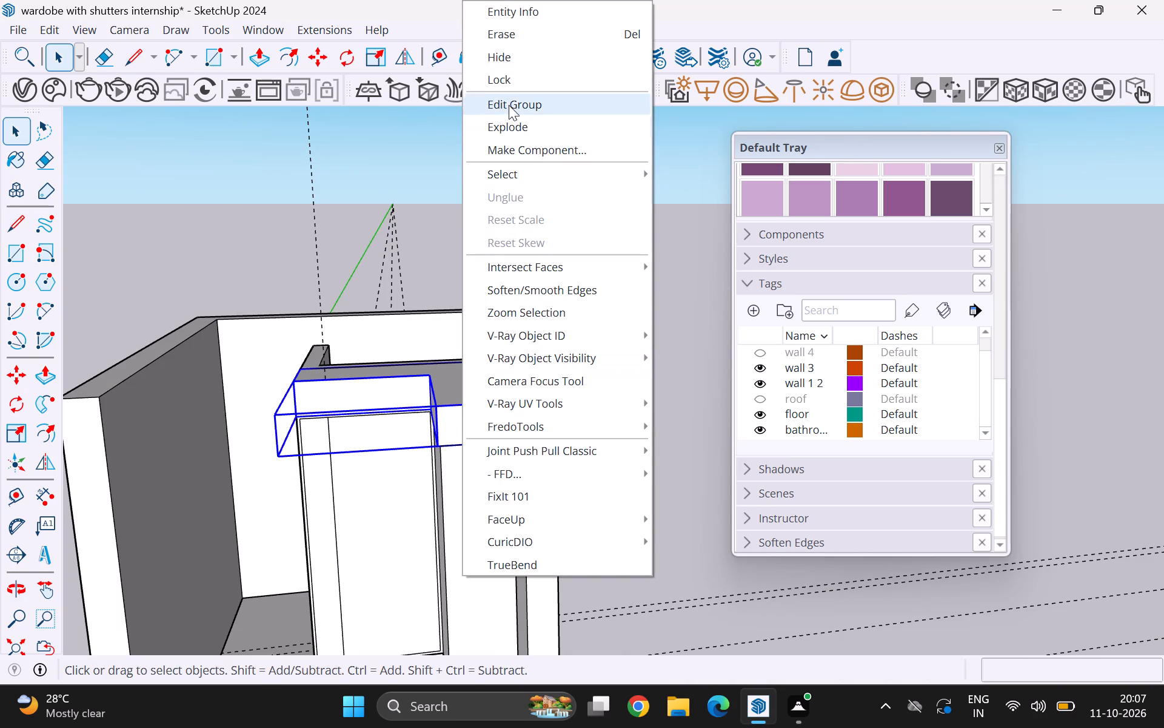
pyautogui.click(506, 63)
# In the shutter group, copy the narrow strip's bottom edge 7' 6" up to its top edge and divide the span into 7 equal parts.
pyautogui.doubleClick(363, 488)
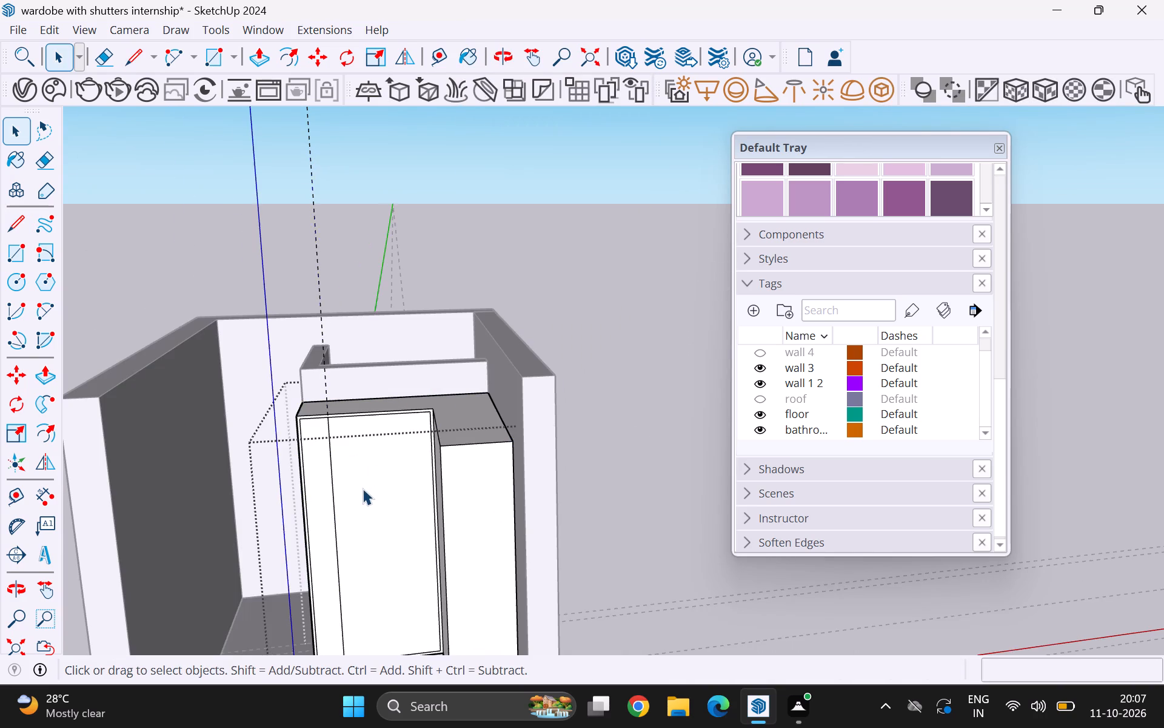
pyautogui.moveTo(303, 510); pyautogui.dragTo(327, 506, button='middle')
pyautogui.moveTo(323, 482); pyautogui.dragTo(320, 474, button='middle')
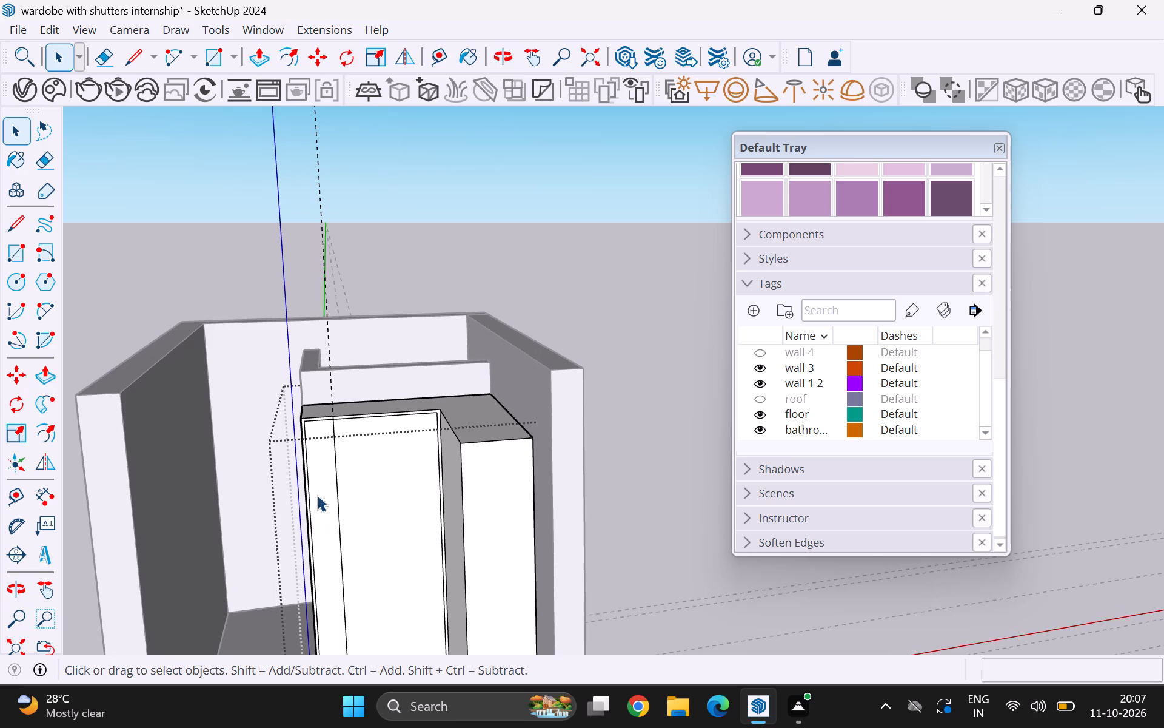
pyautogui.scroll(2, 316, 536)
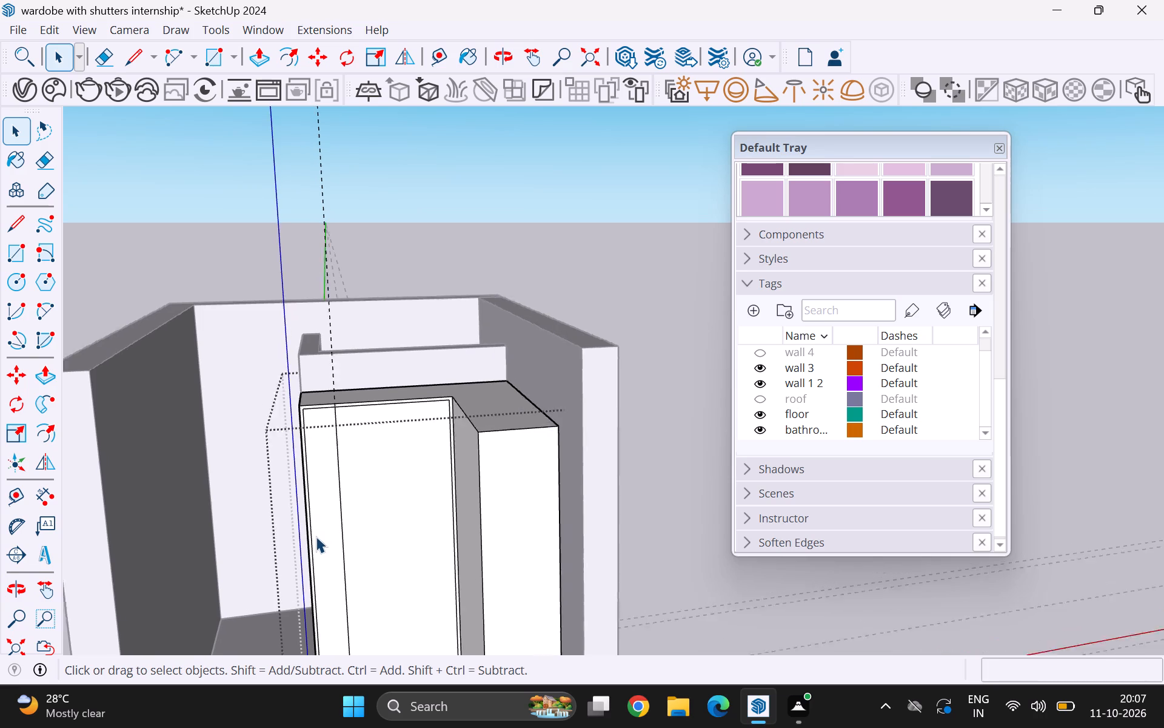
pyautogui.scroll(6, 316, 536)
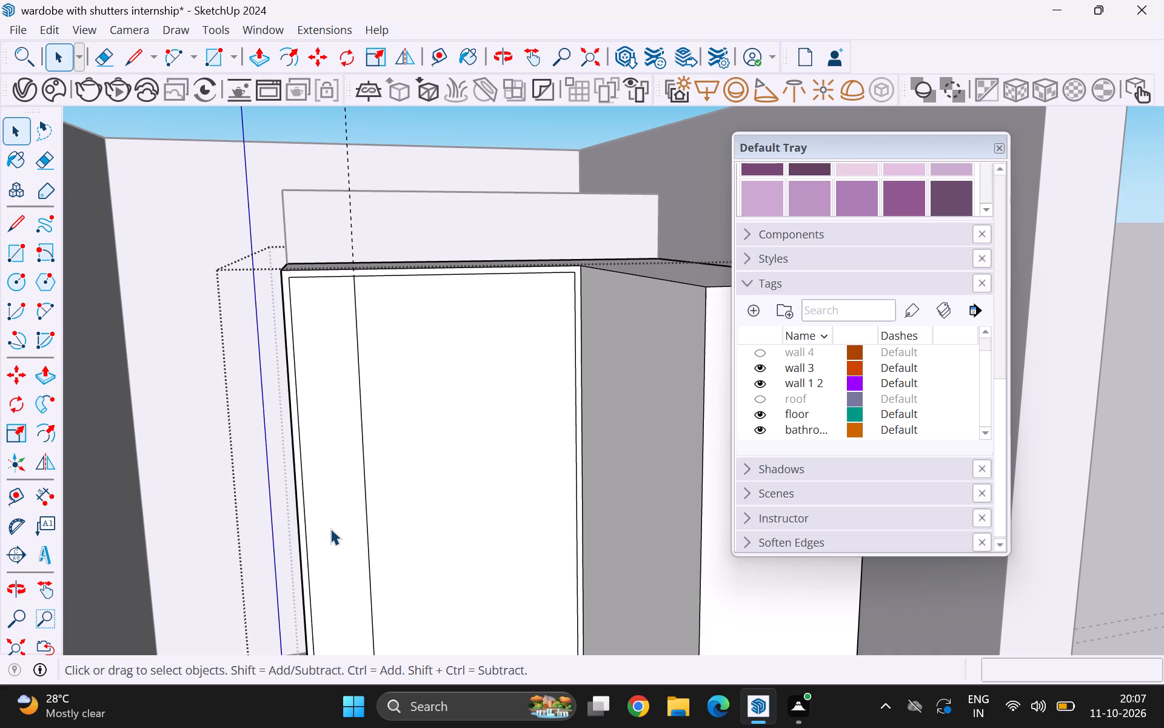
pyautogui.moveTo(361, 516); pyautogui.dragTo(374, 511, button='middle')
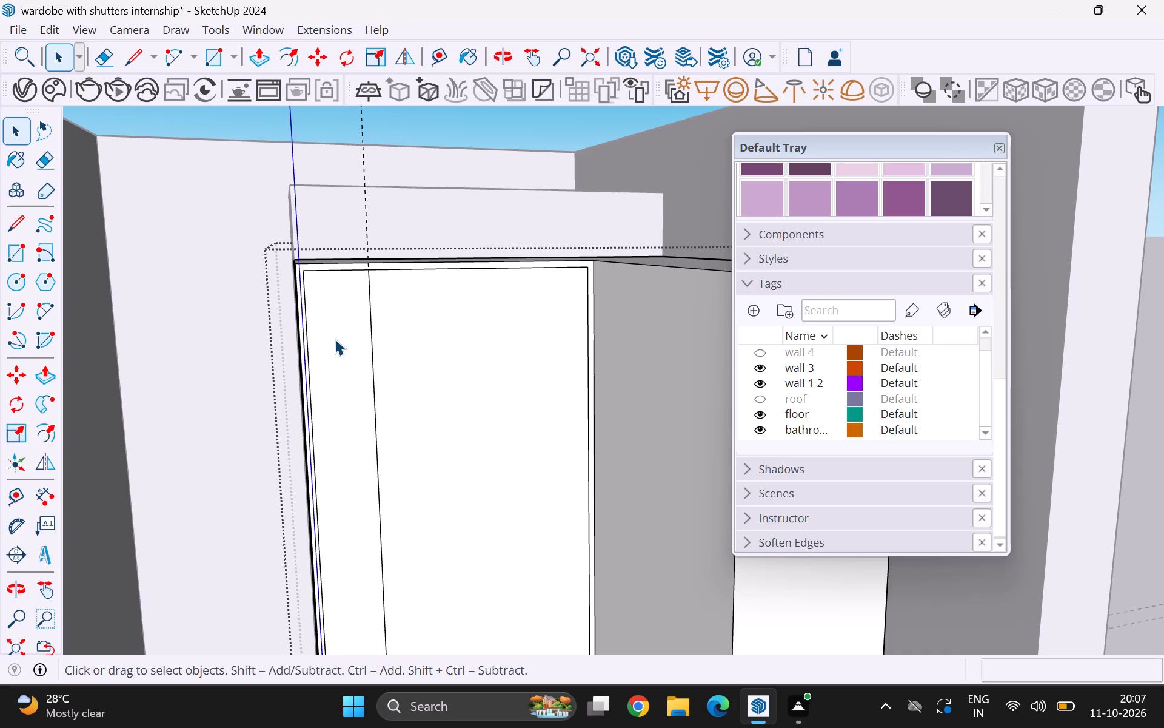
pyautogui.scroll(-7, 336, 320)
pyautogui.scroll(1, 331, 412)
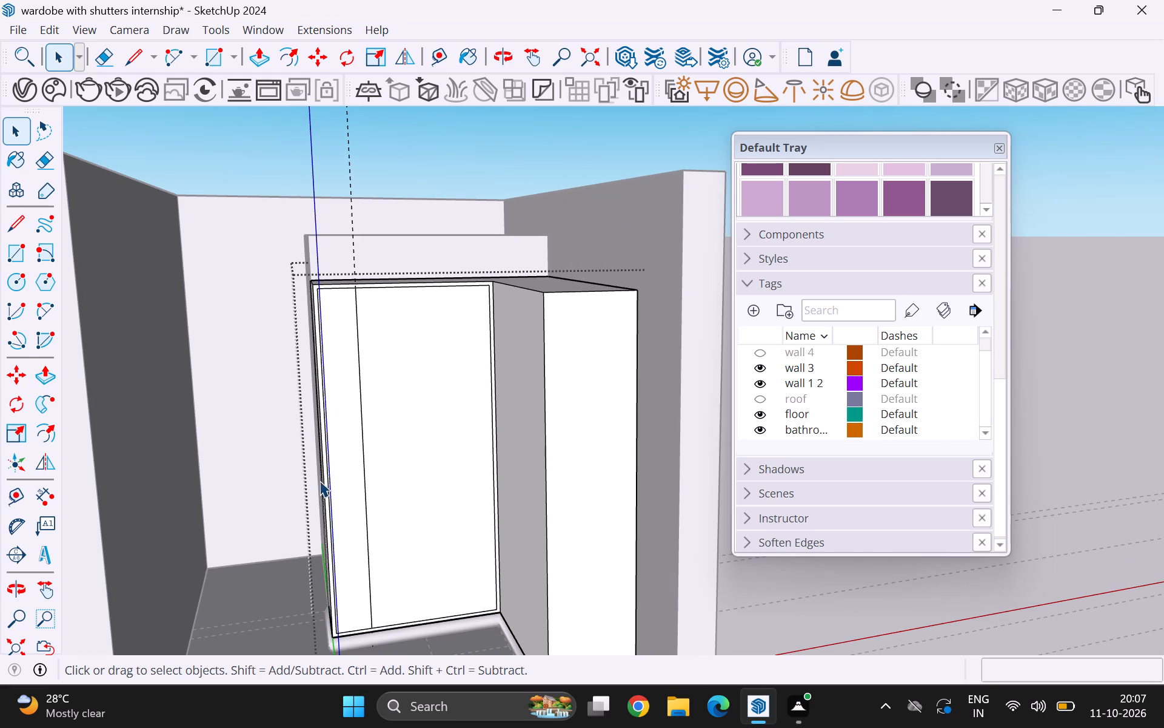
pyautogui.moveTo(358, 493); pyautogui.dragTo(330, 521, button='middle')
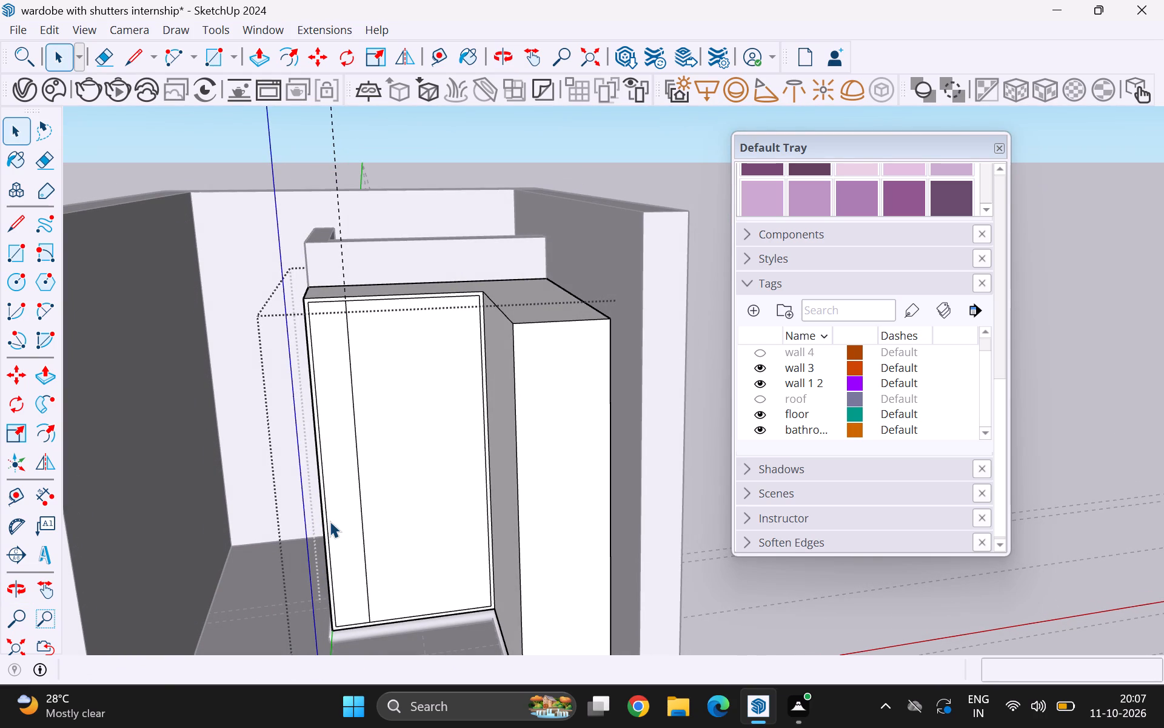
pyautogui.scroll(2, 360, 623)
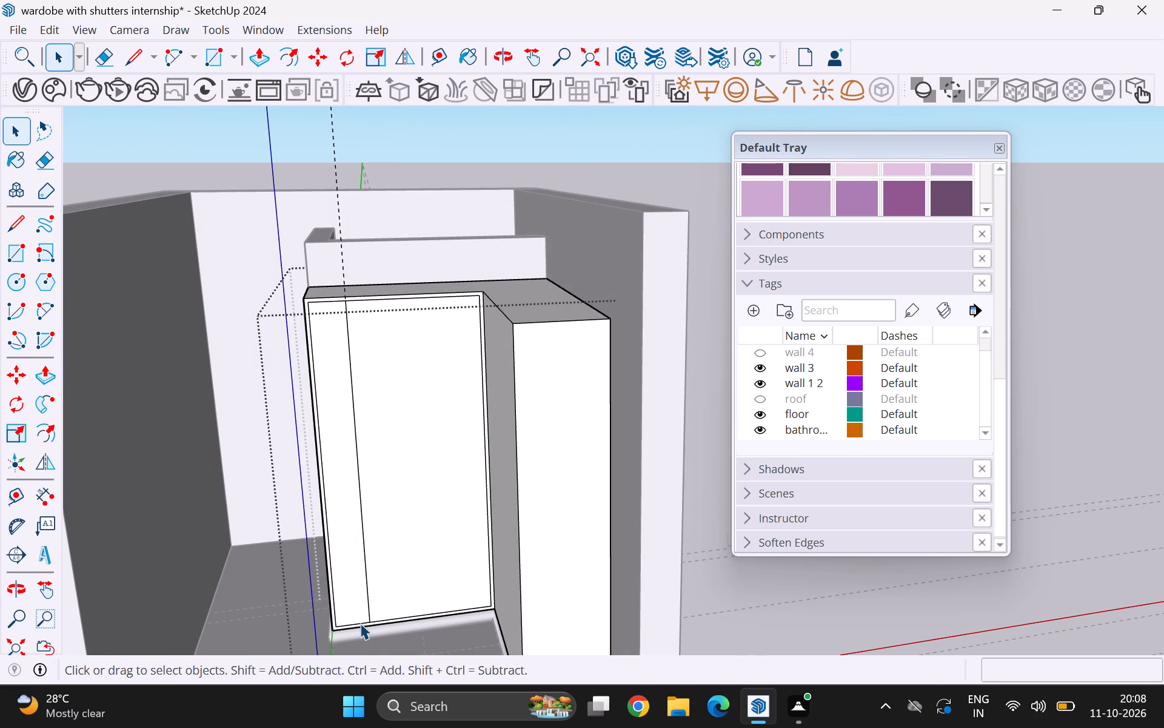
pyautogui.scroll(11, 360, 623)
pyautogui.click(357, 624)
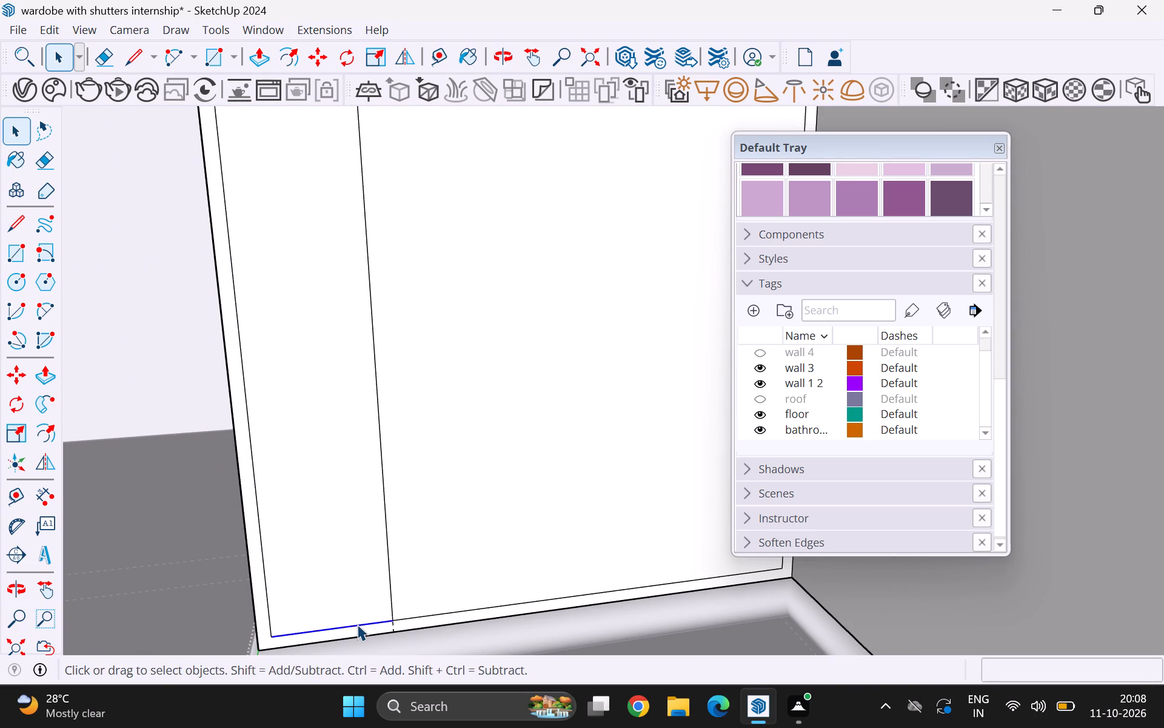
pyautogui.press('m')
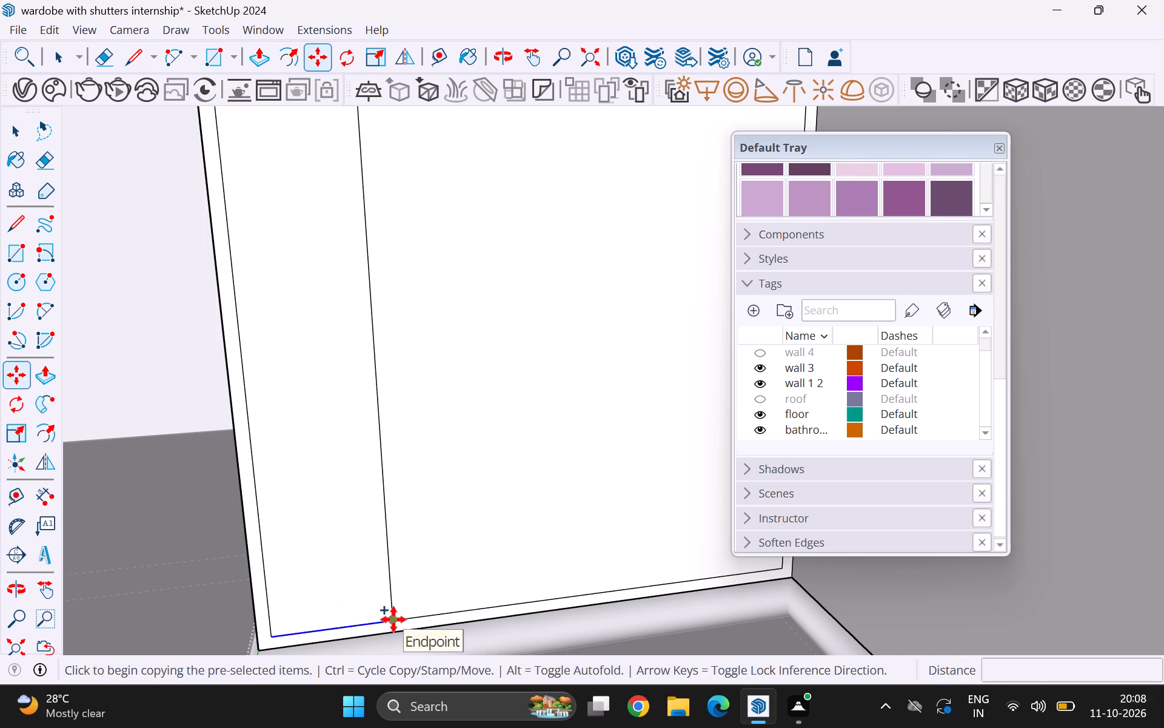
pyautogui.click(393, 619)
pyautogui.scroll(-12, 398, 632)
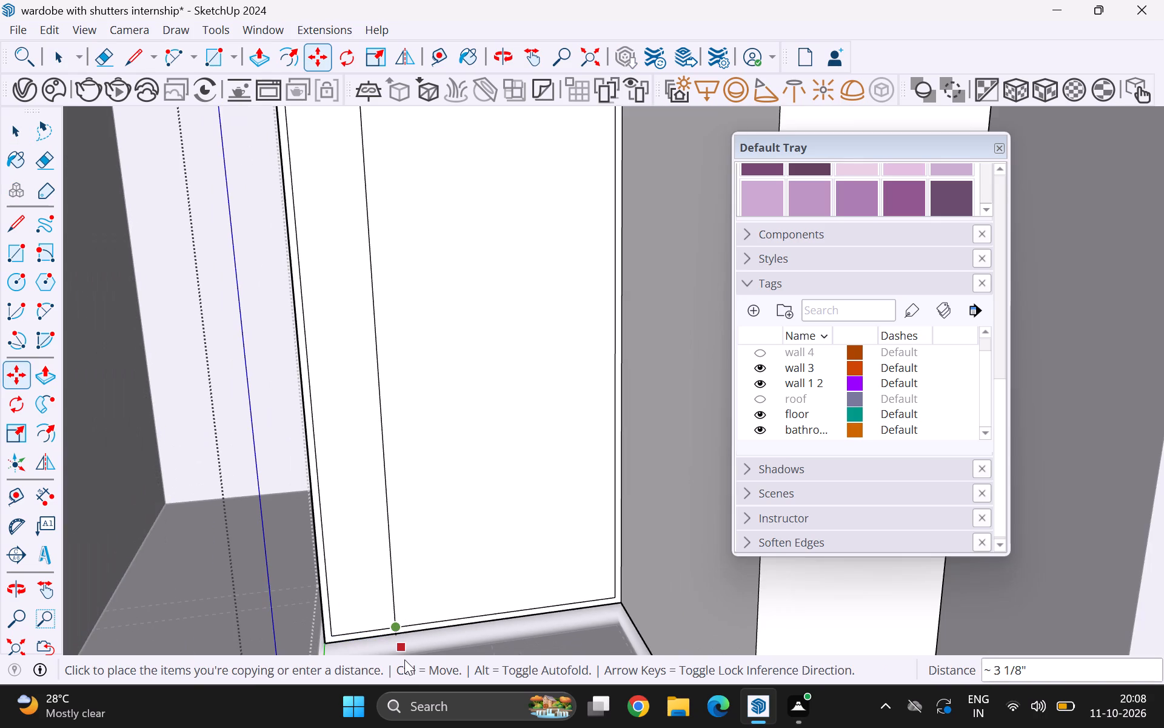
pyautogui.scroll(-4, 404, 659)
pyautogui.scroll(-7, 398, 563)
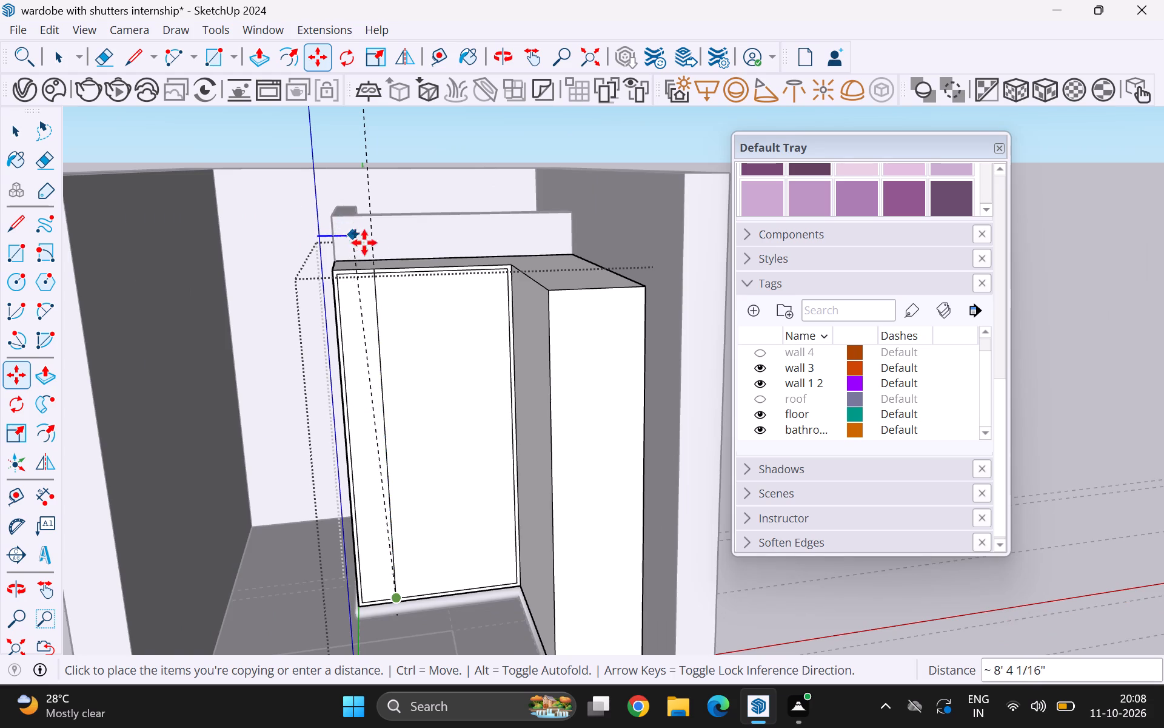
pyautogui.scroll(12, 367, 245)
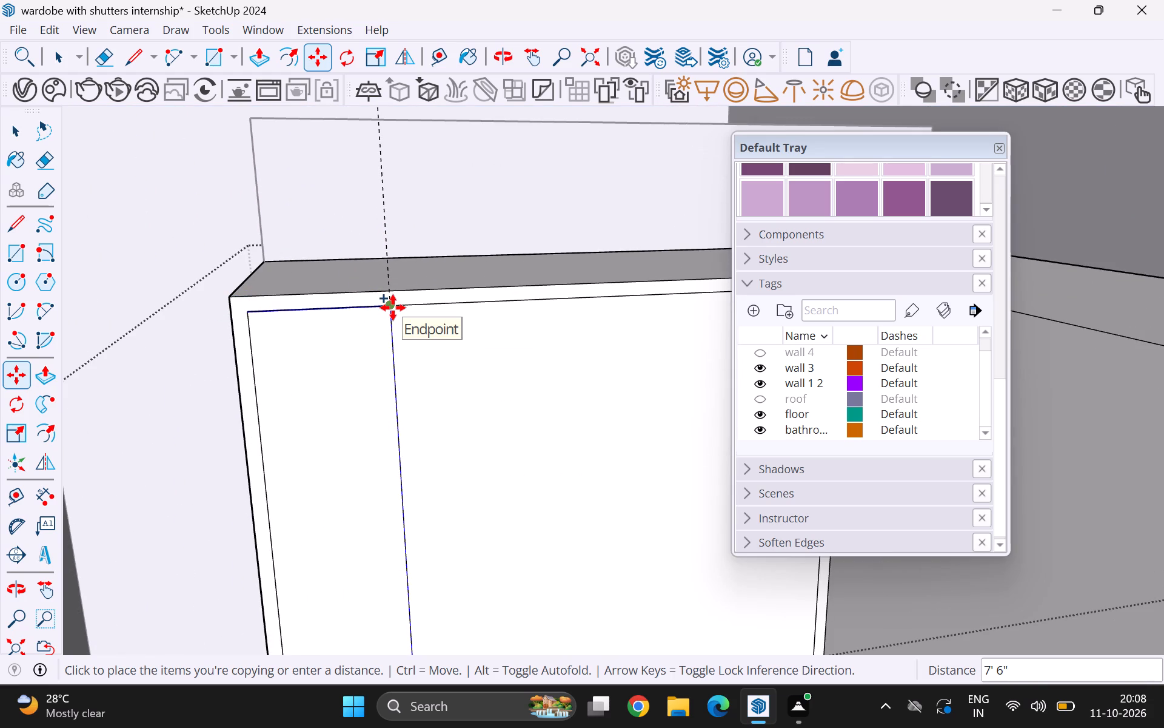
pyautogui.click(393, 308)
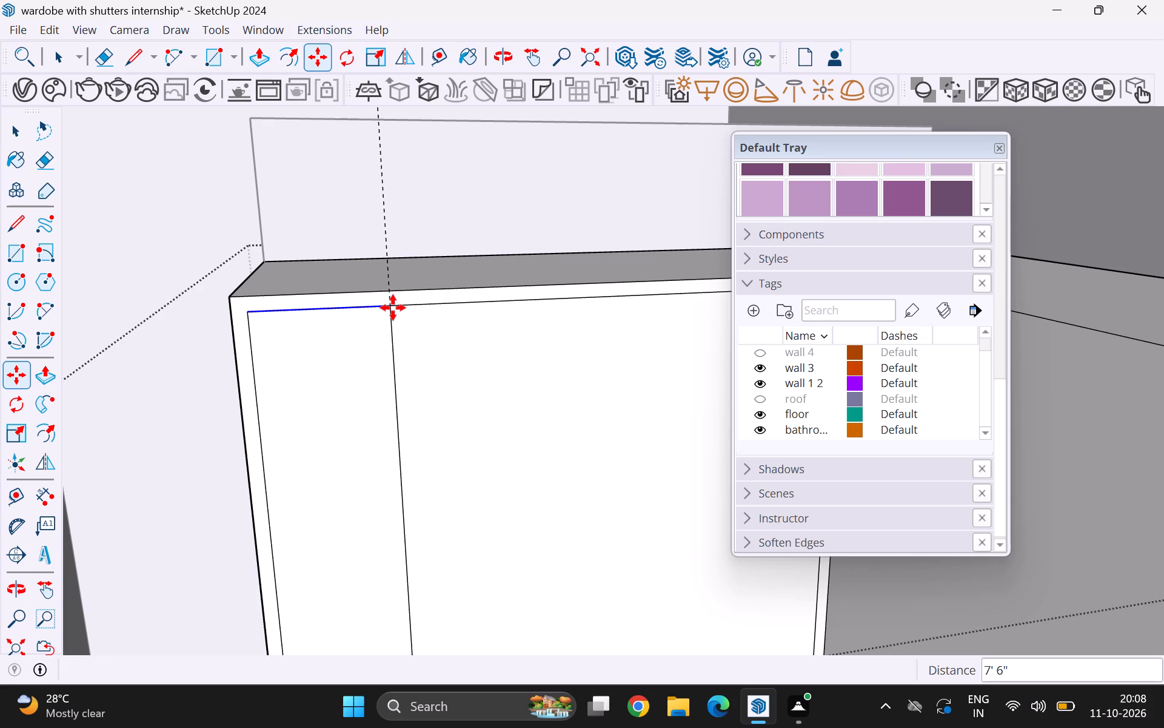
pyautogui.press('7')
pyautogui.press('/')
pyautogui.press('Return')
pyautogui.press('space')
# Measure the heights of the two lowest divisions in the narrow strip.
pyautogui.scroll(-5, 393, 279)
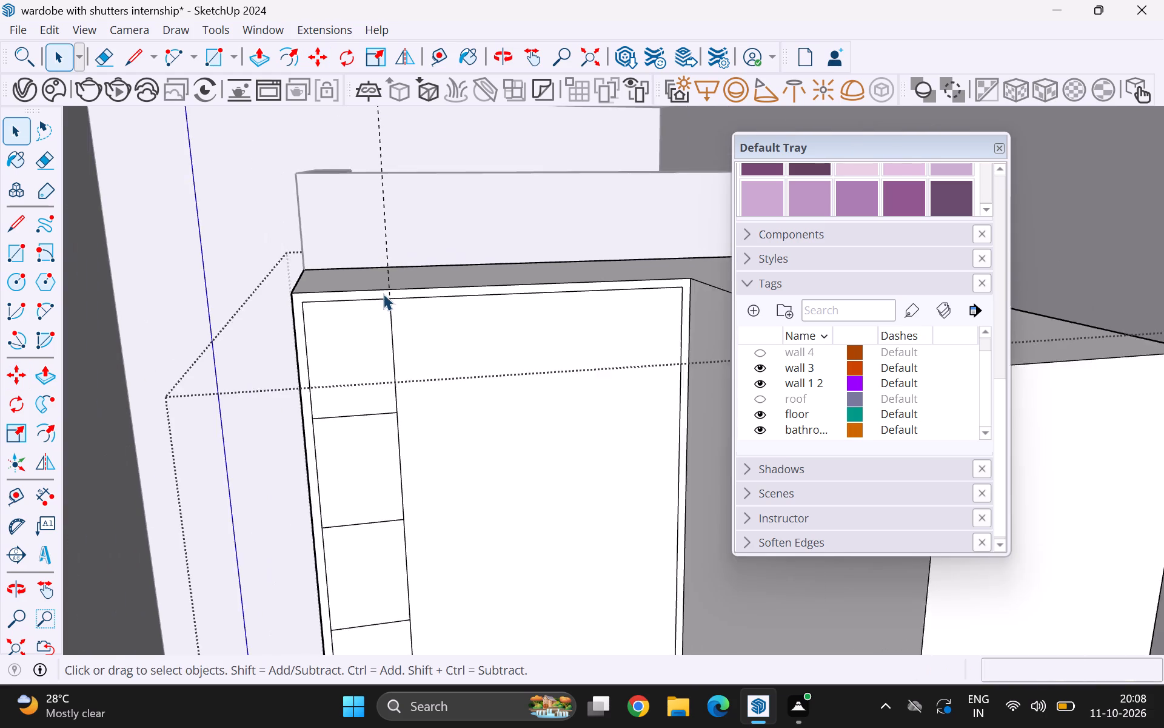
pyautogui.scroll(-9, 383, 305)
pyautogui.scroll(-3, 393, 402)
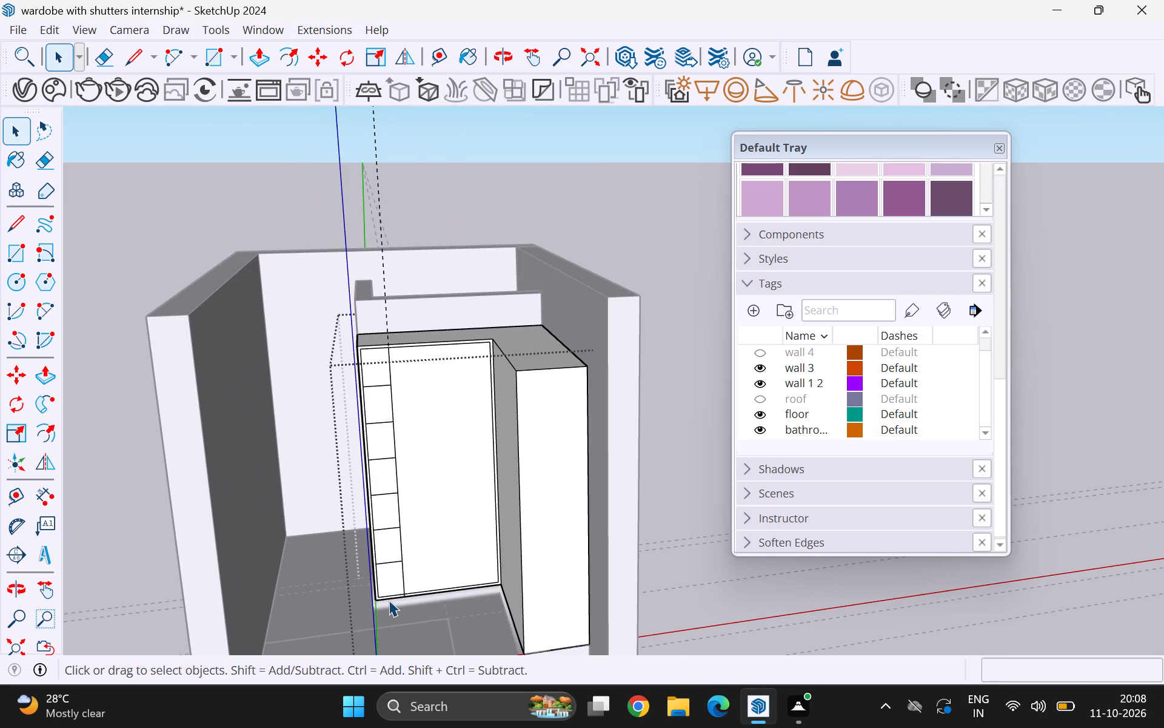
pyautogui.scroll(15, 390, 600)
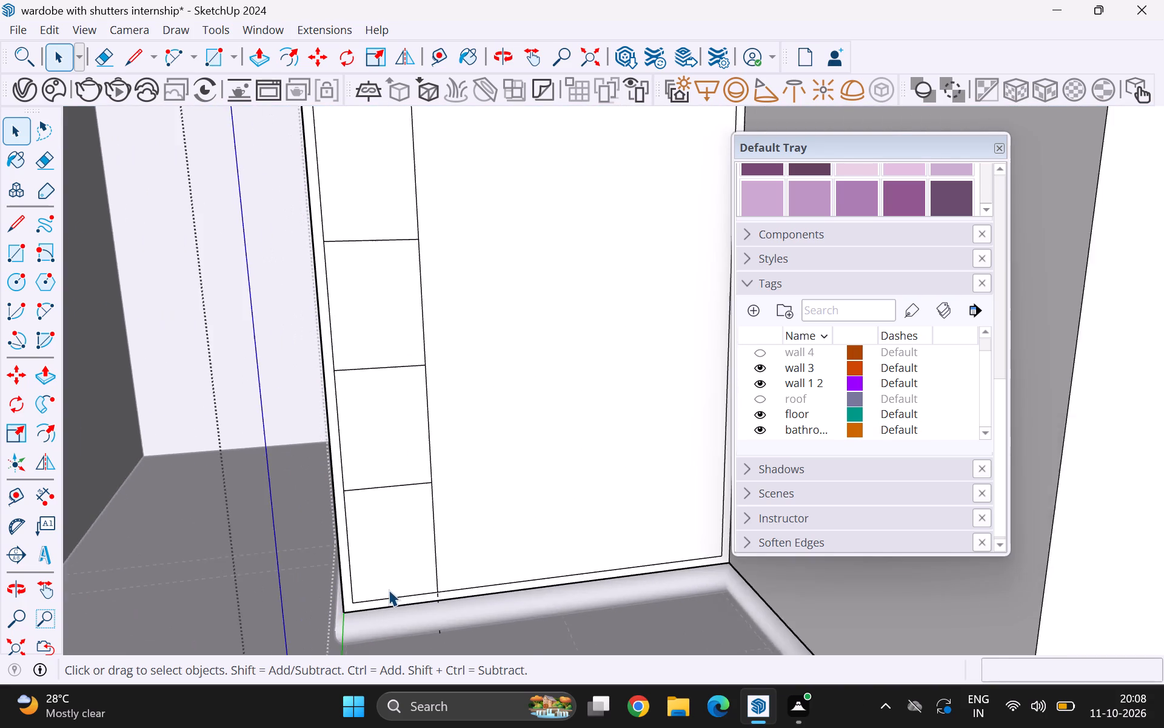
pyautogui.scroll(1, 389, 590)
pyautogui.press('t')
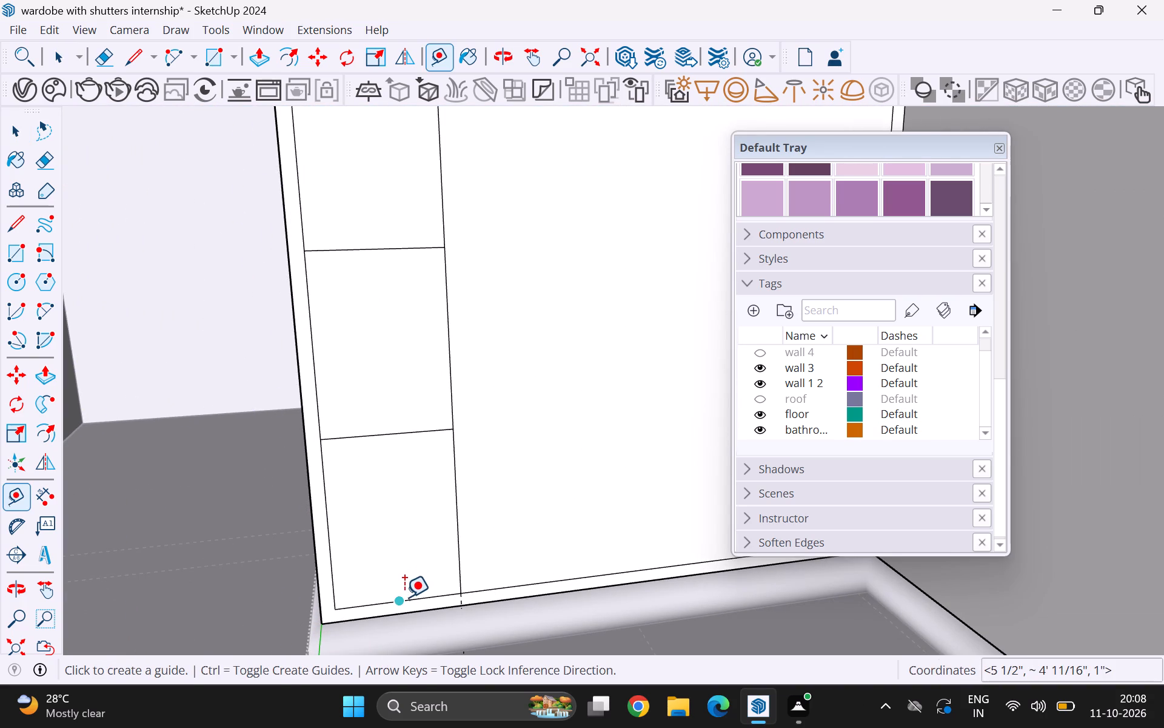
pyautogui.click(404, 597)
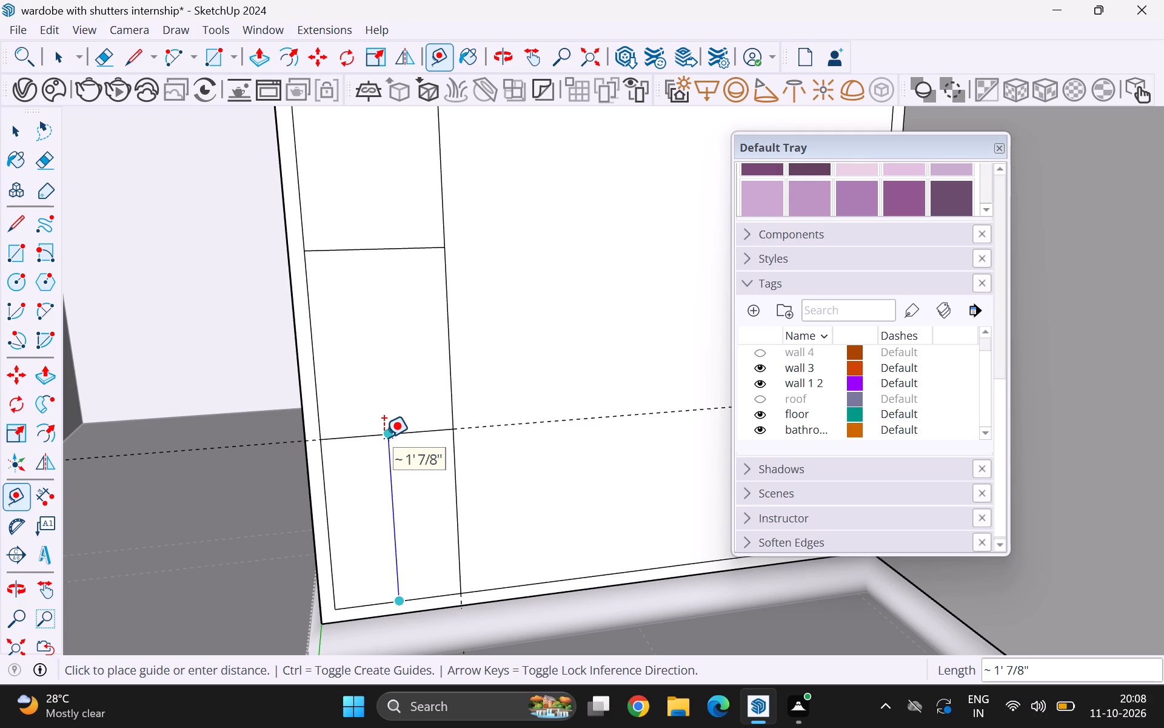
pyautogui.press('space')
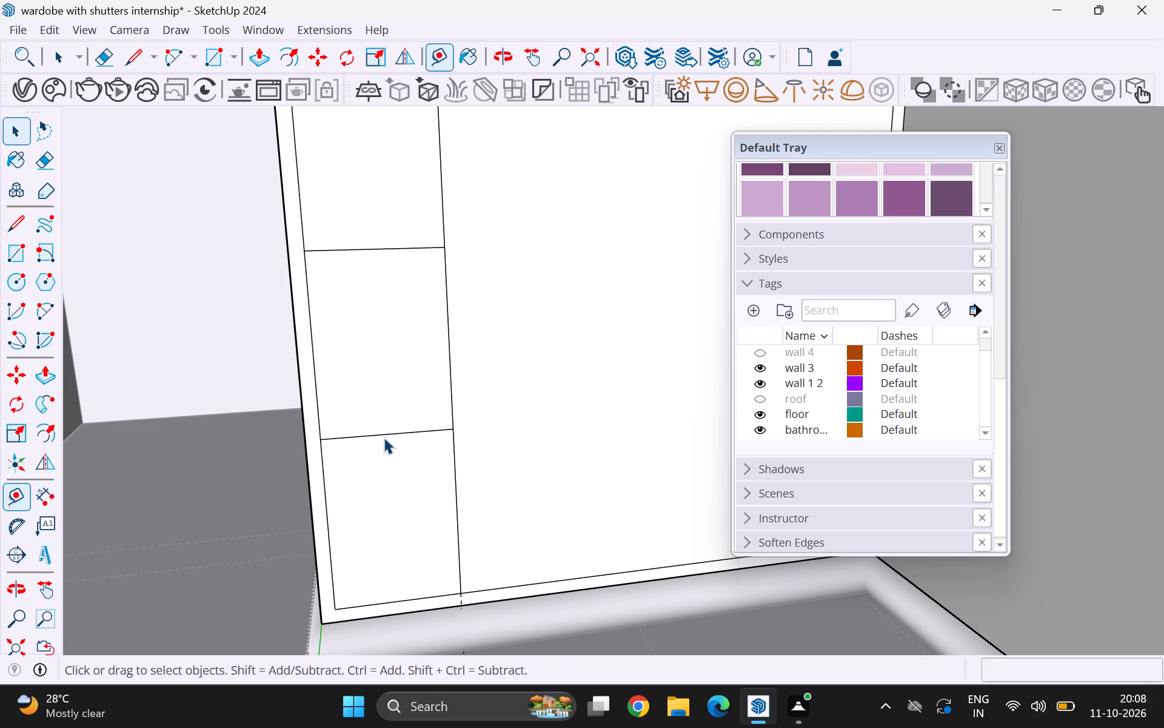
pyautogui.press('t')
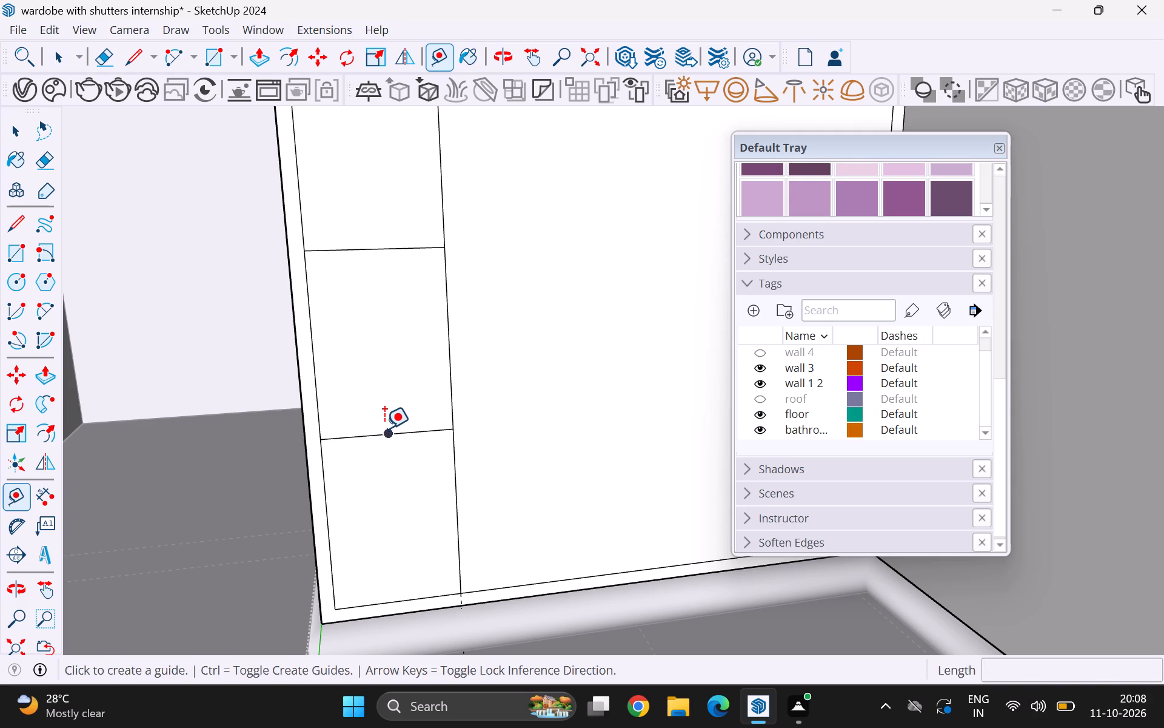
pyautogui.click(383, 432)
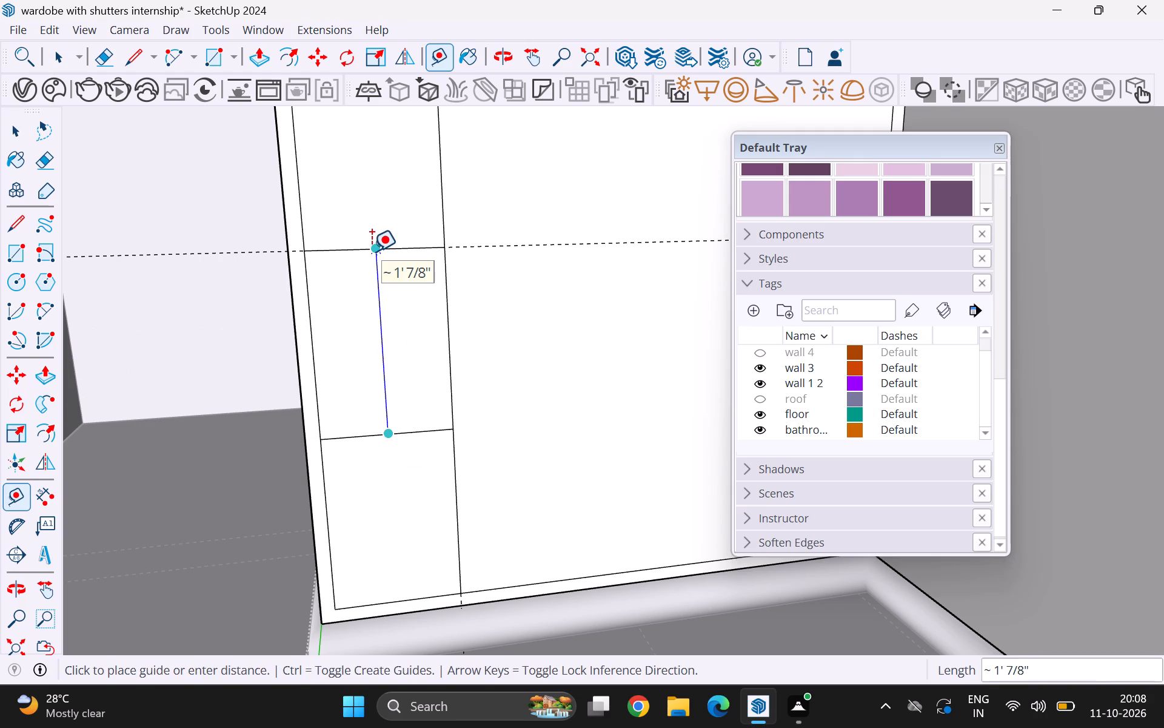
pyautogui.press('space')
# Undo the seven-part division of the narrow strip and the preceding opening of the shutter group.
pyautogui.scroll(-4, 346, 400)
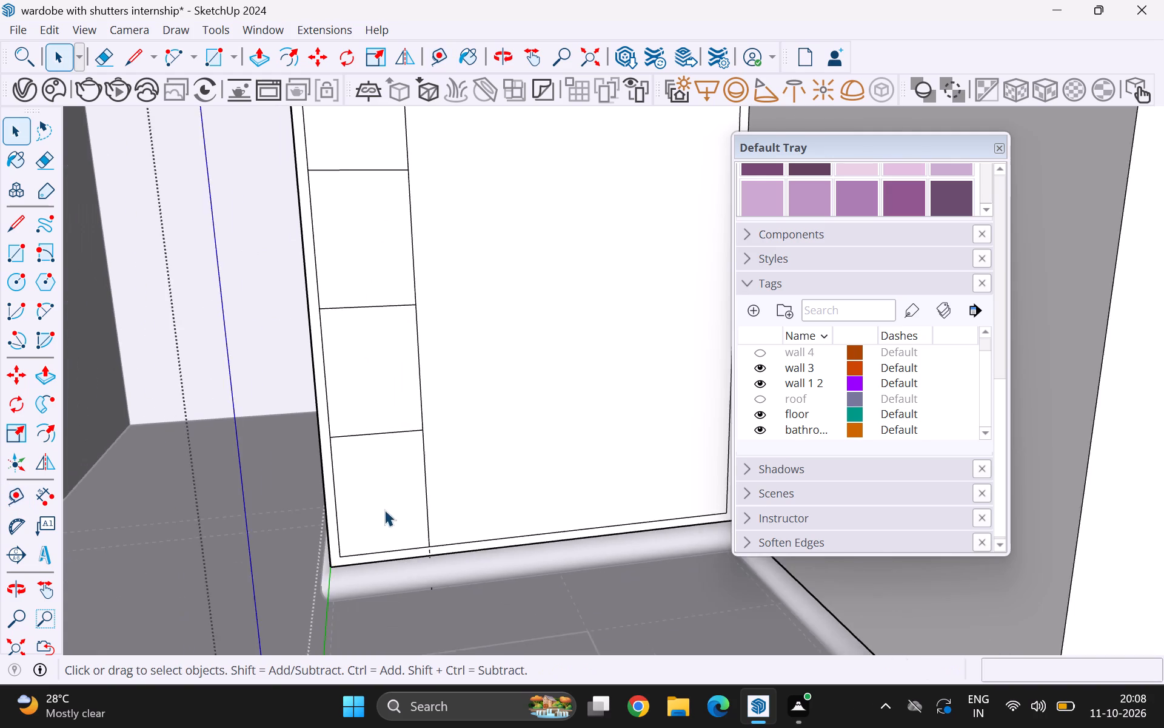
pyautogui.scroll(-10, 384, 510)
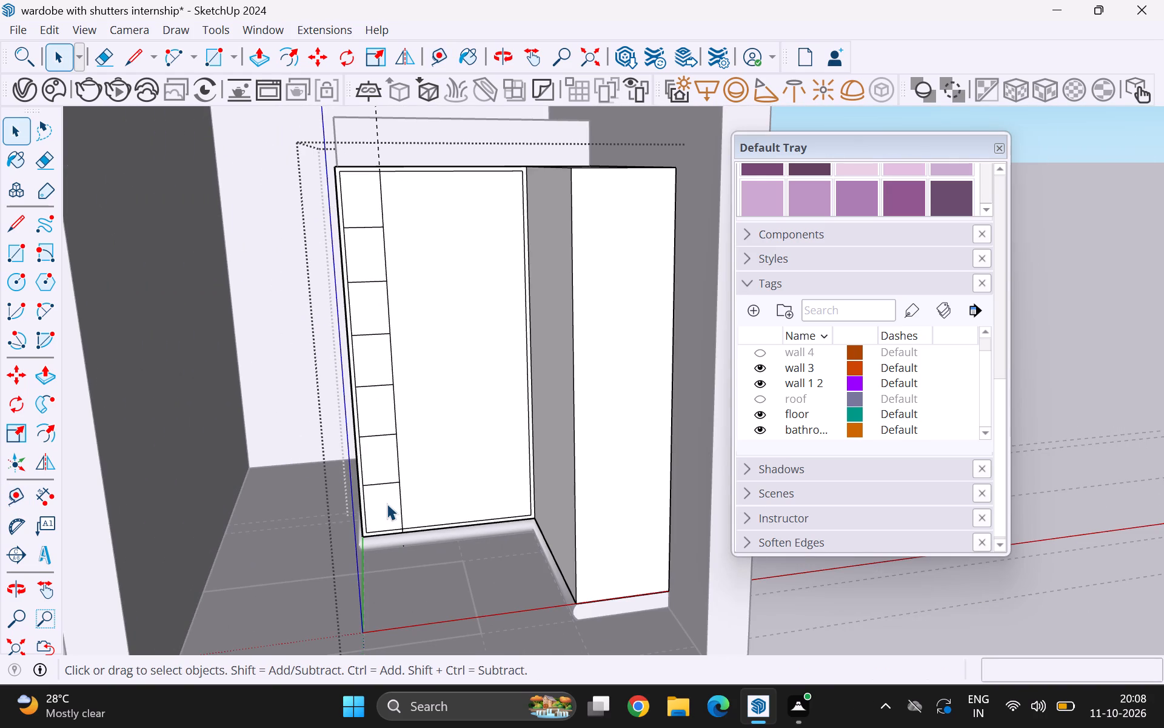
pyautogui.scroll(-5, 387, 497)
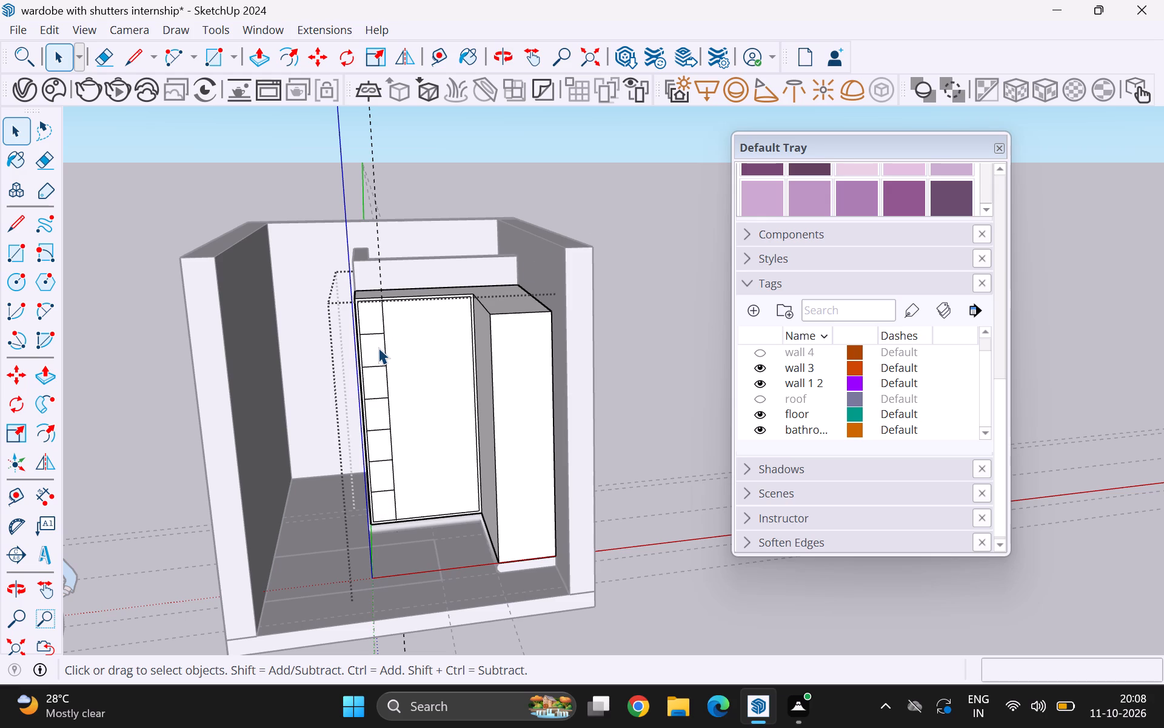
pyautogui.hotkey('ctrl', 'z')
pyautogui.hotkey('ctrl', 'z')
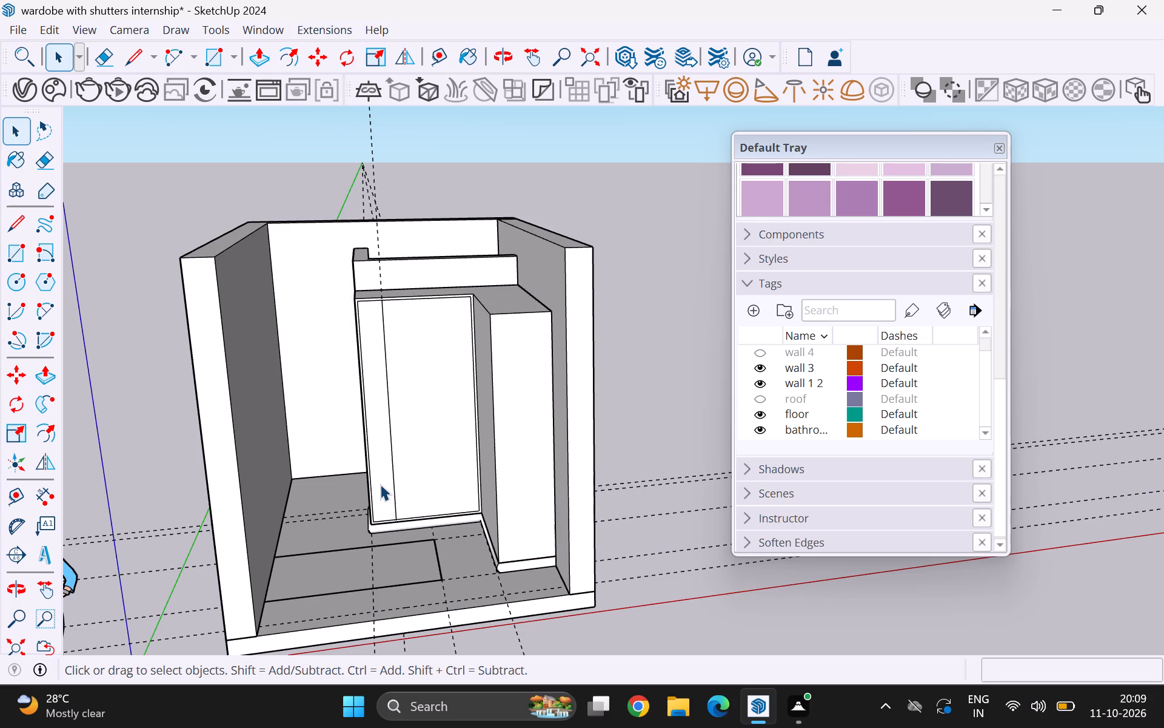
# In the shutter group, copy the narrow strip's bottom edge 8" up to form the lowest horizontal divider.
pyautogui.doubleClick(380, 484)
pyautogui.scroll(20, 378, 511)
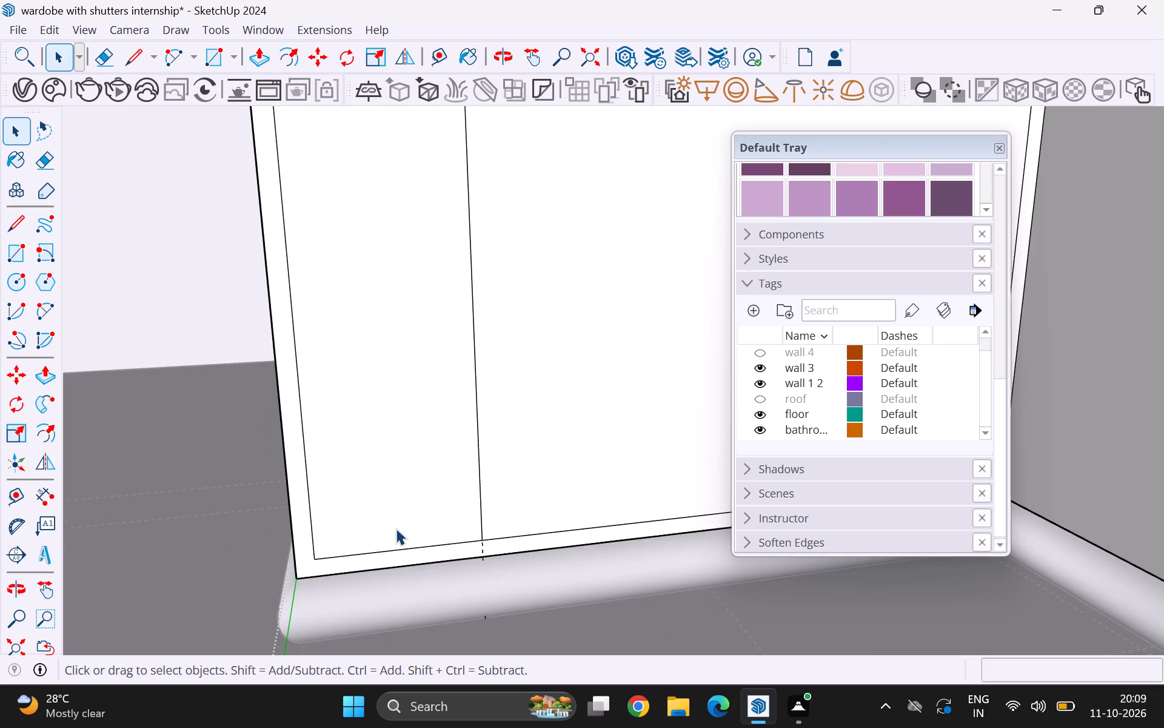
pyautogui.scroll(3, 400, 531)
pyautogui.click(424, 551)
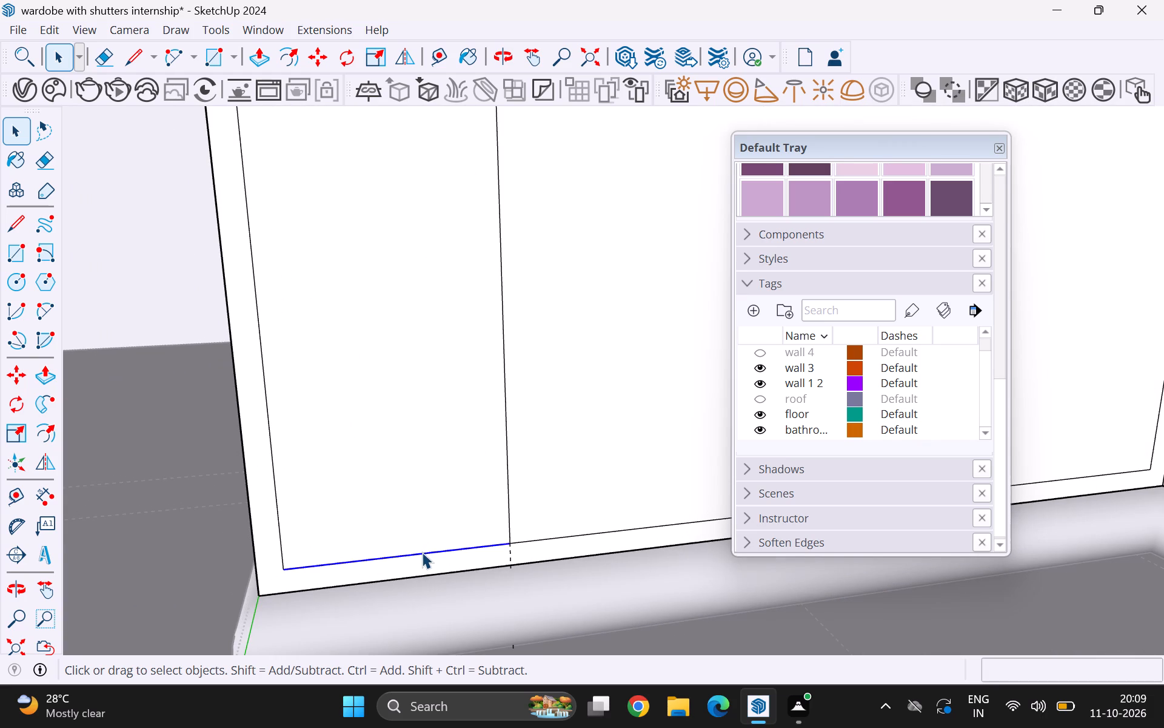
pyautogui.press('m')
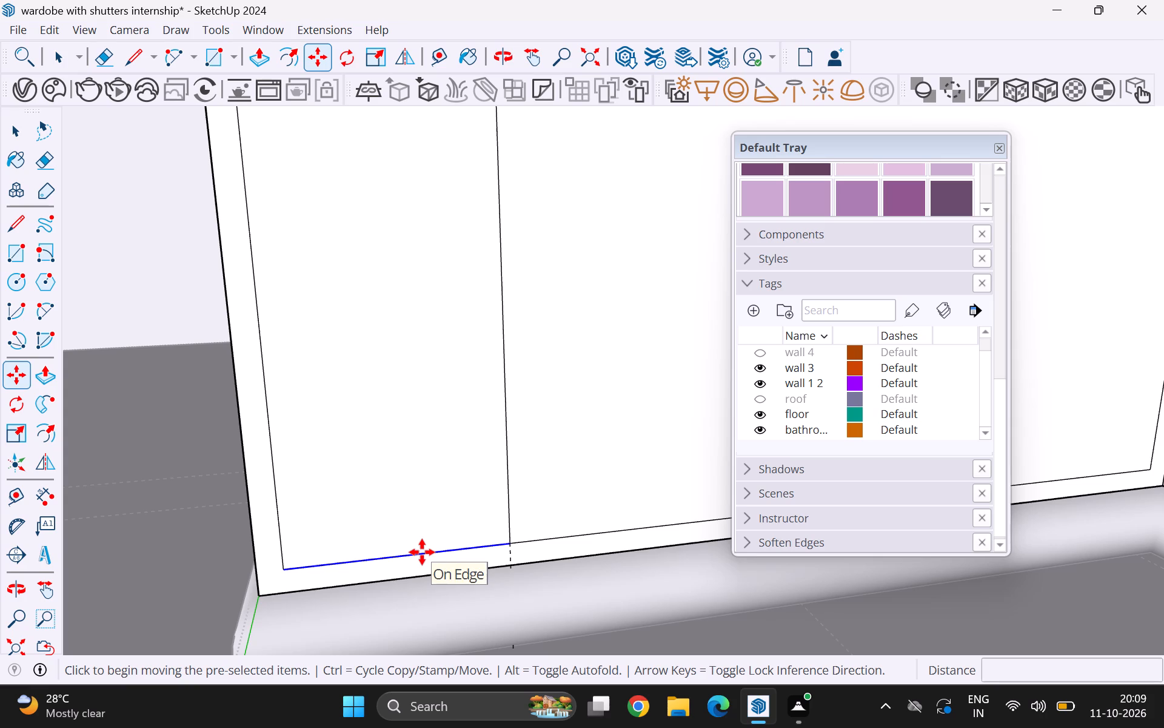
pyautogui.click(506, 540)
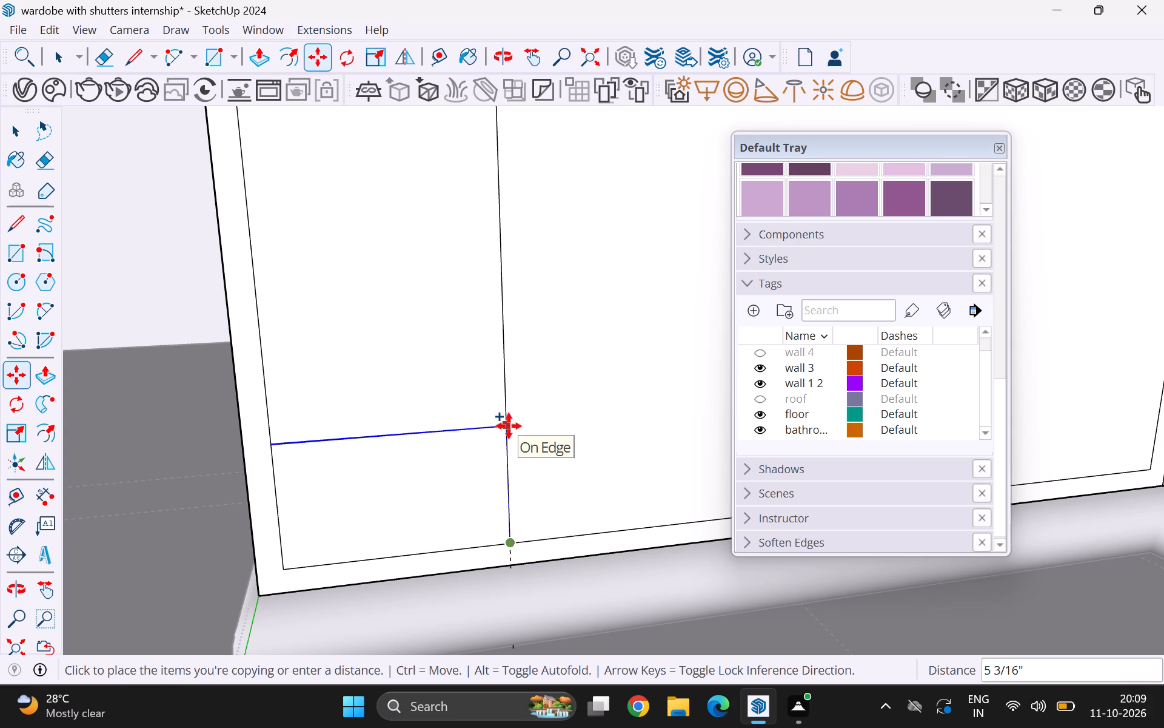
pyautogui.press('8')
pyautogui.press('Return')
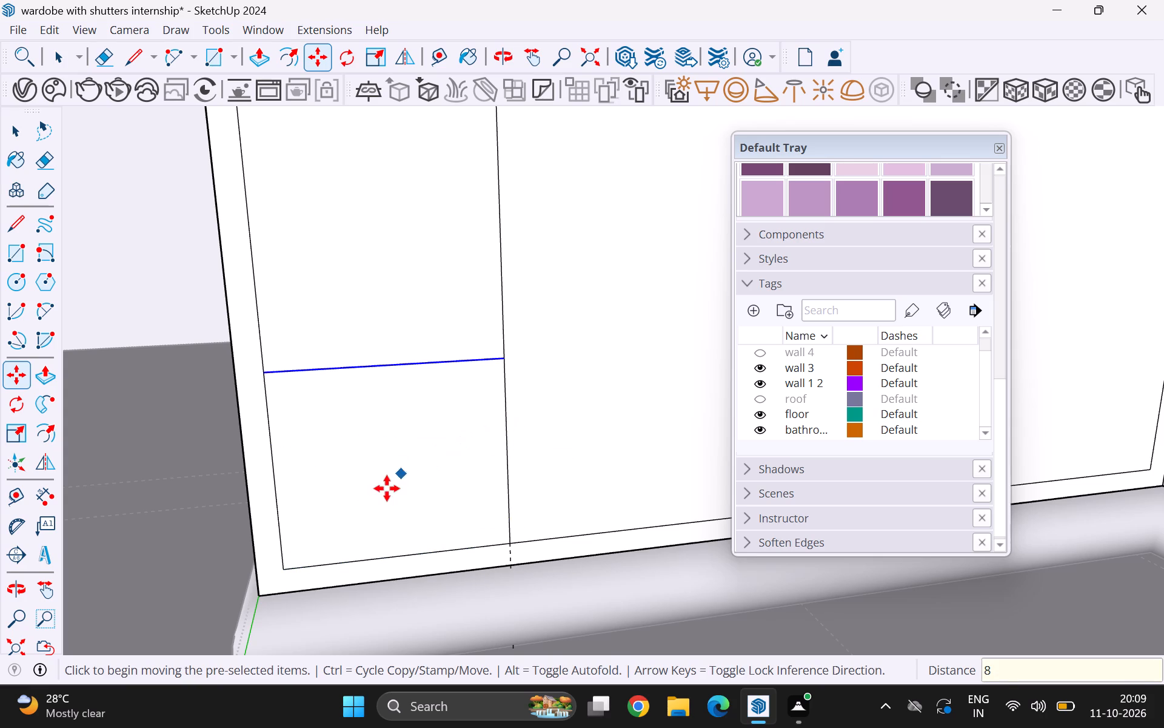
# Copy the new divider in the narrow strip 1' up to form a second, taller section.
pyautogui.scroll(-11, 387, 497)
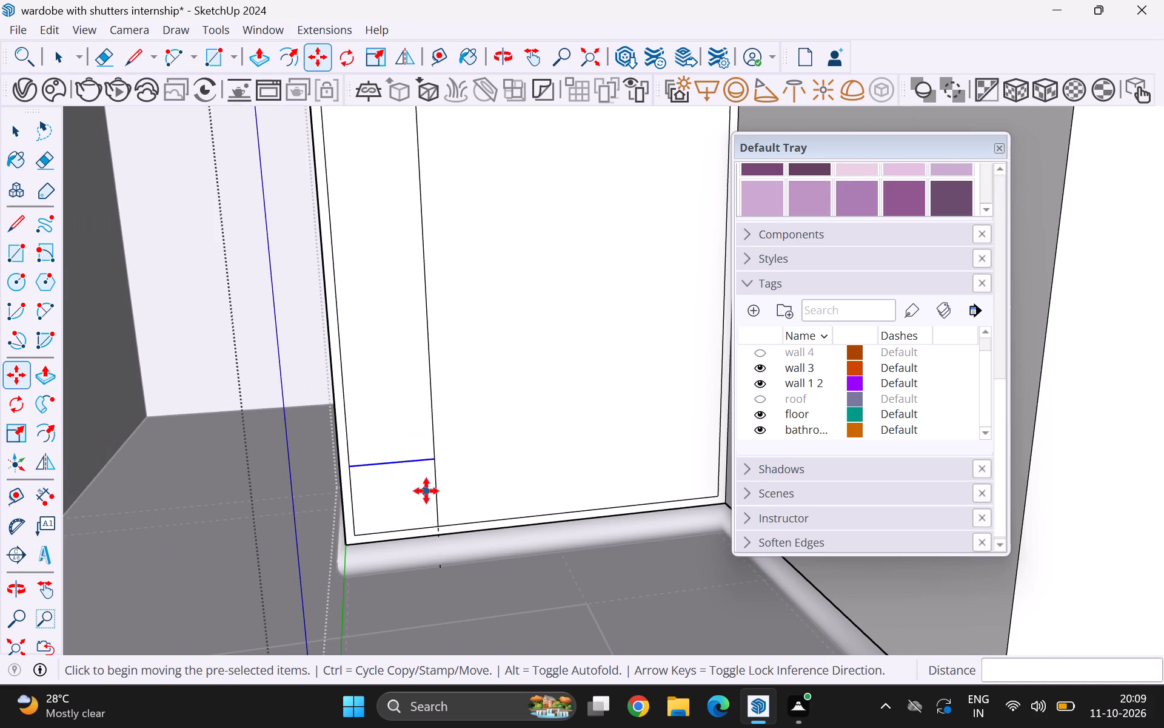
pyautogui.moveTo(426, 491); pyautogui.dragTo(412, 524, button='middle')
pyautogui.middleClick(409, 535)
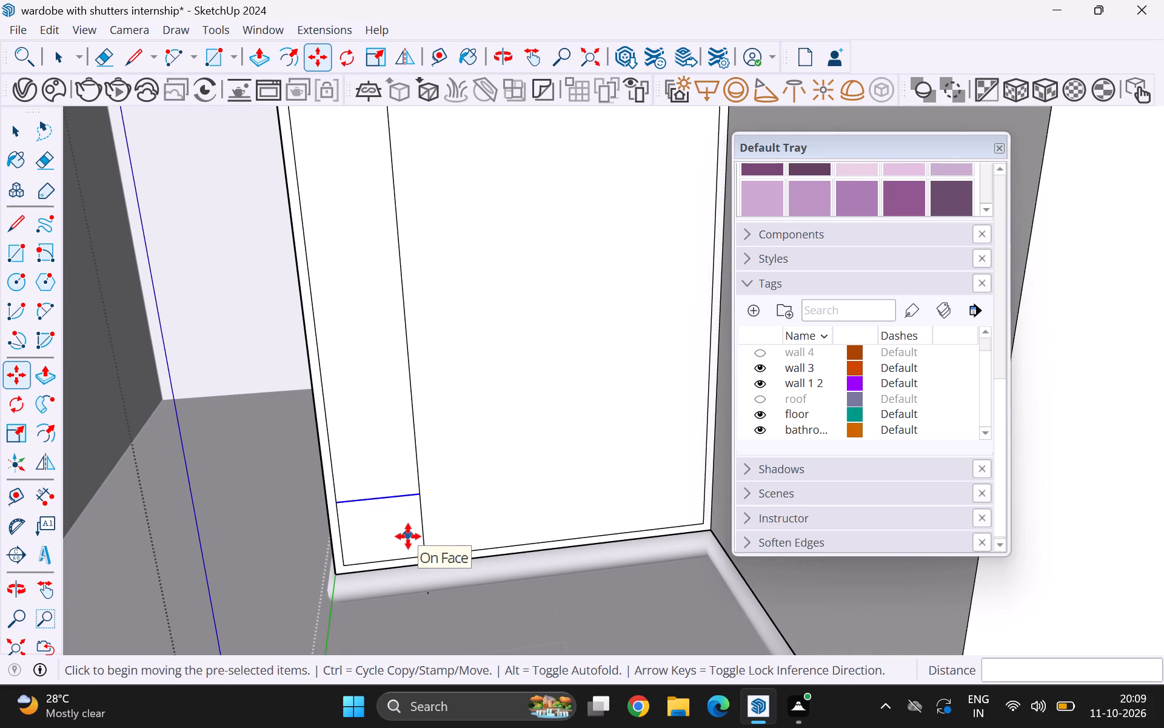
pyautogui.scroll(3, 411, 476)
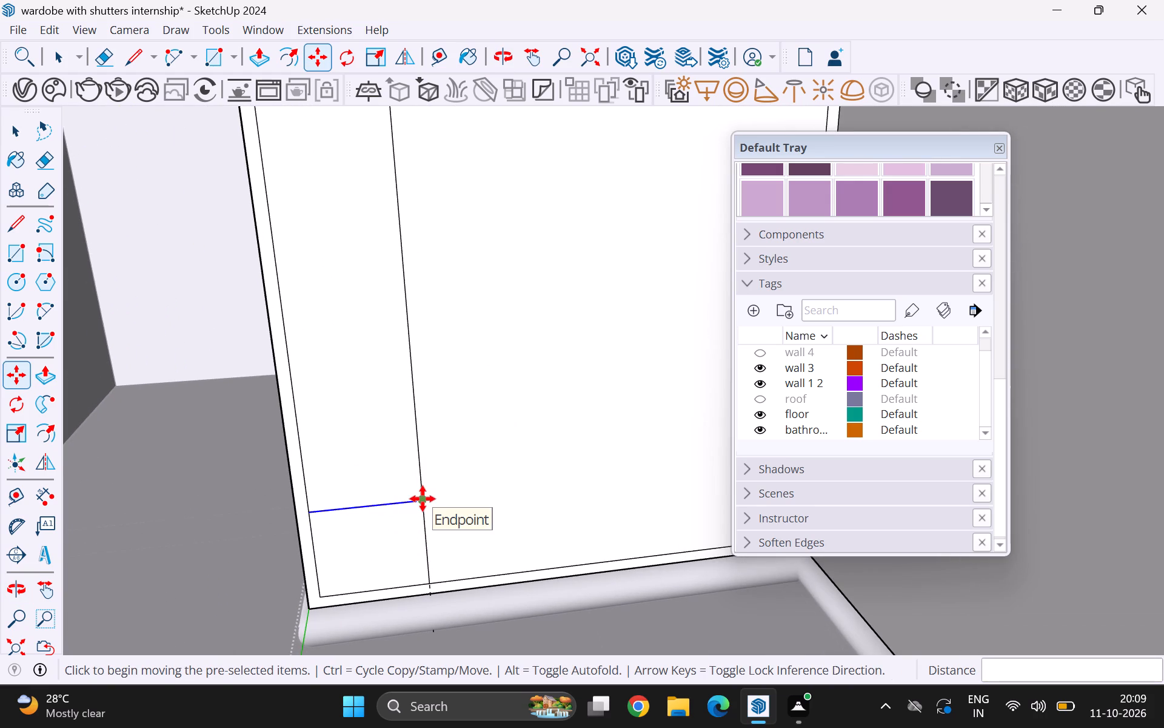
pyautogui.click(423, 499)
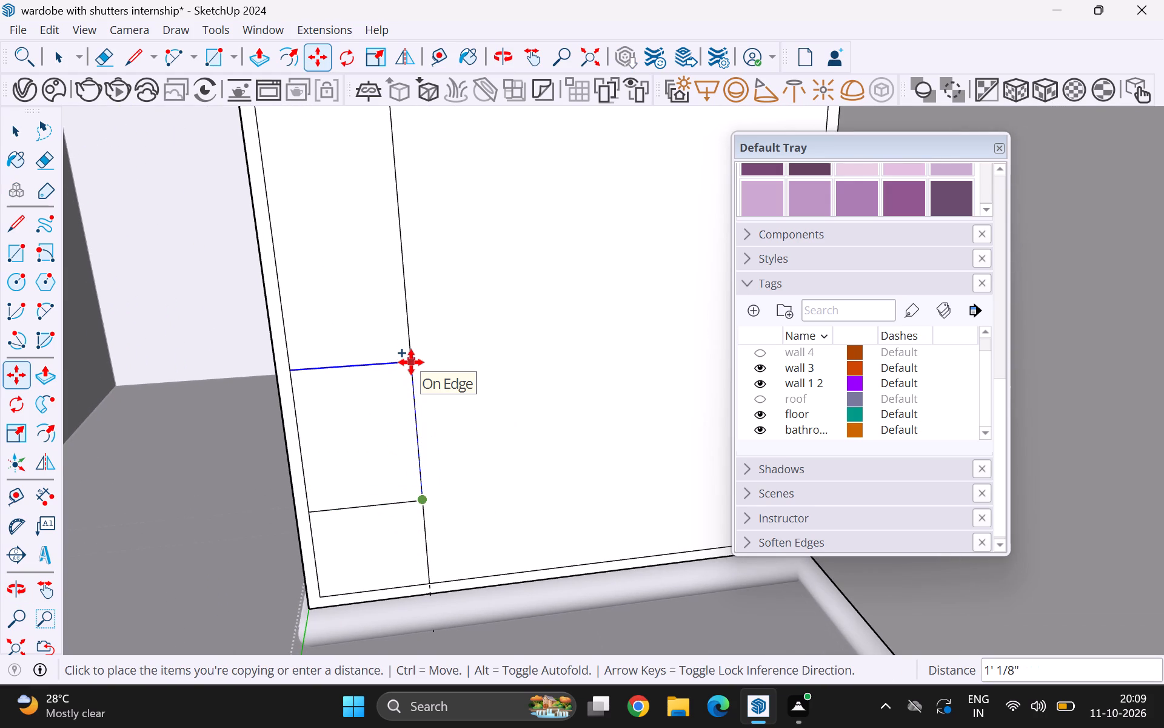
pyautogui.write("1'")
pyautogui.press('Return')
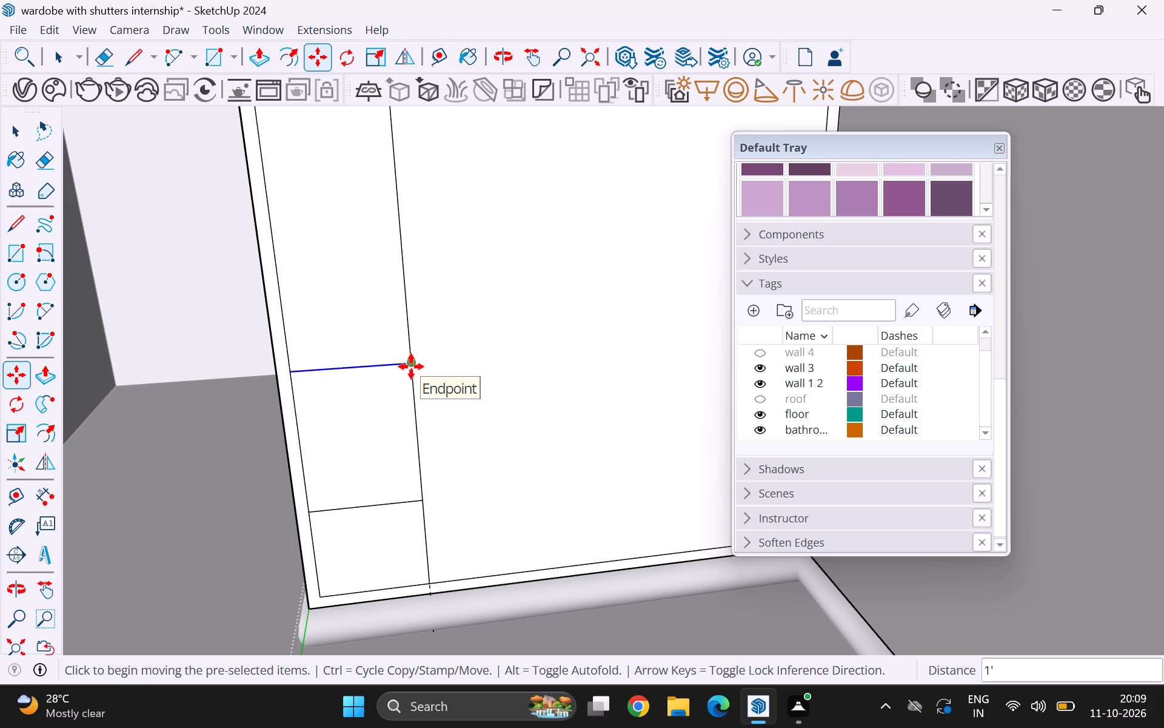
# Add two more dividers above the second one in the narrow strip, each copied 8" up from the previous.
pyautogui.click(411, 366)
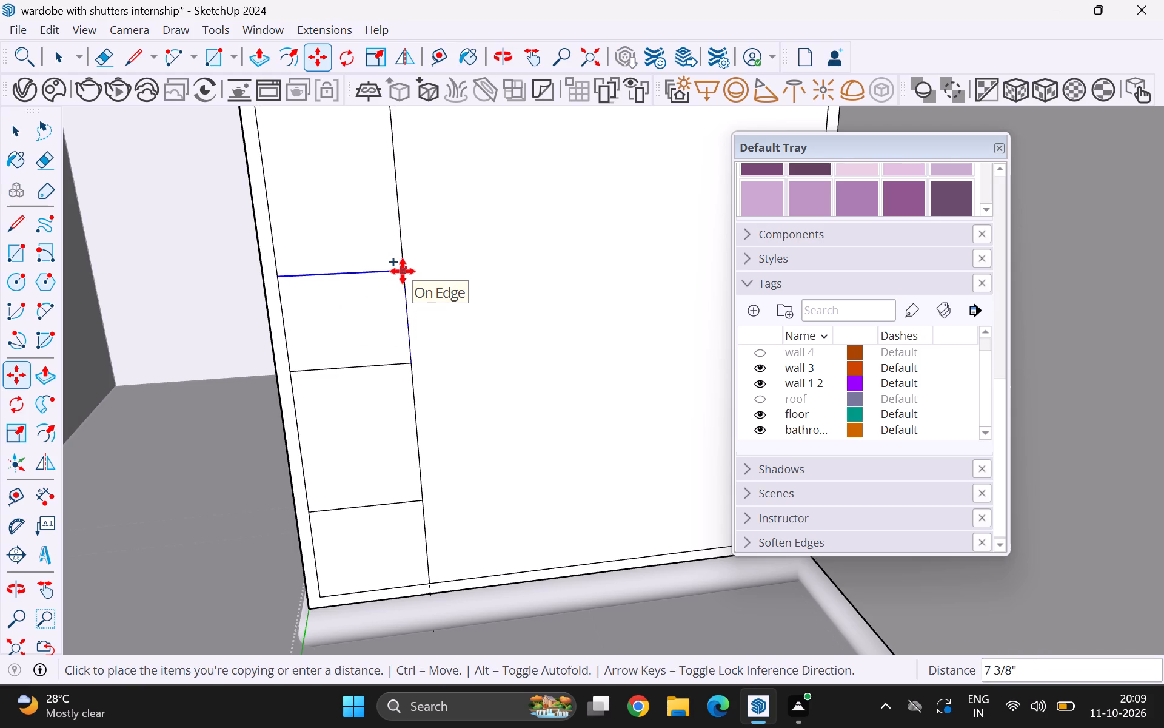
pyautogui.press('8')
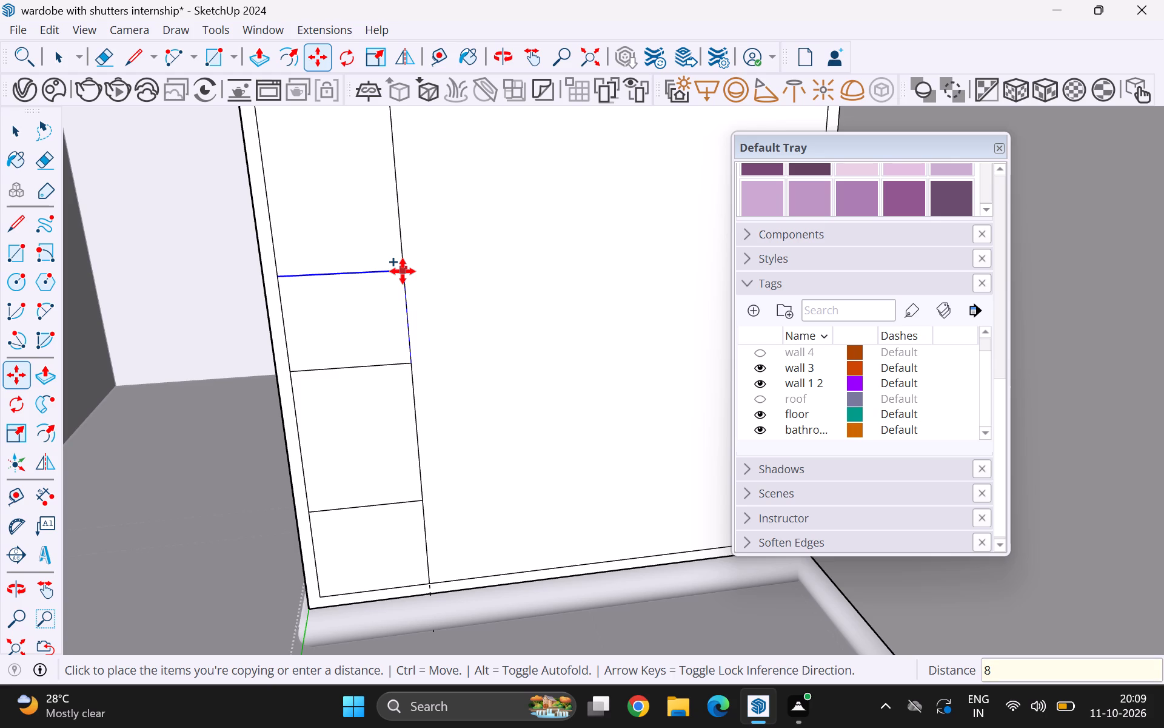
pyautogui.press('Return')
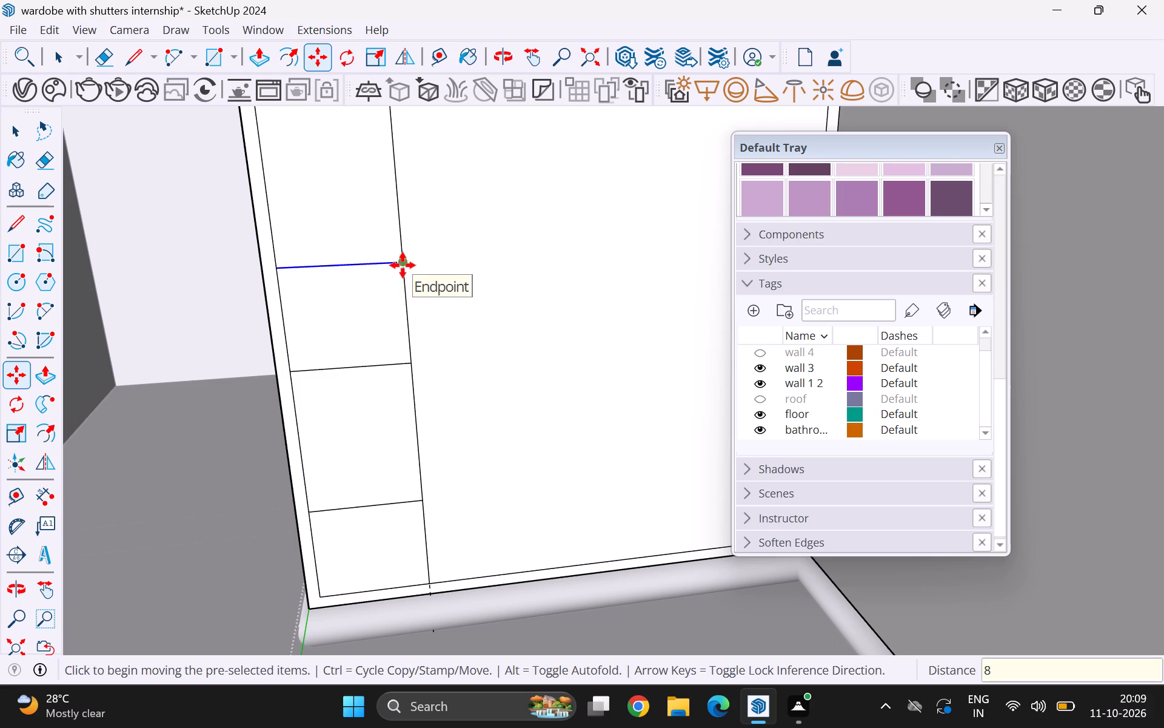
pyautogui.click(403, 265)
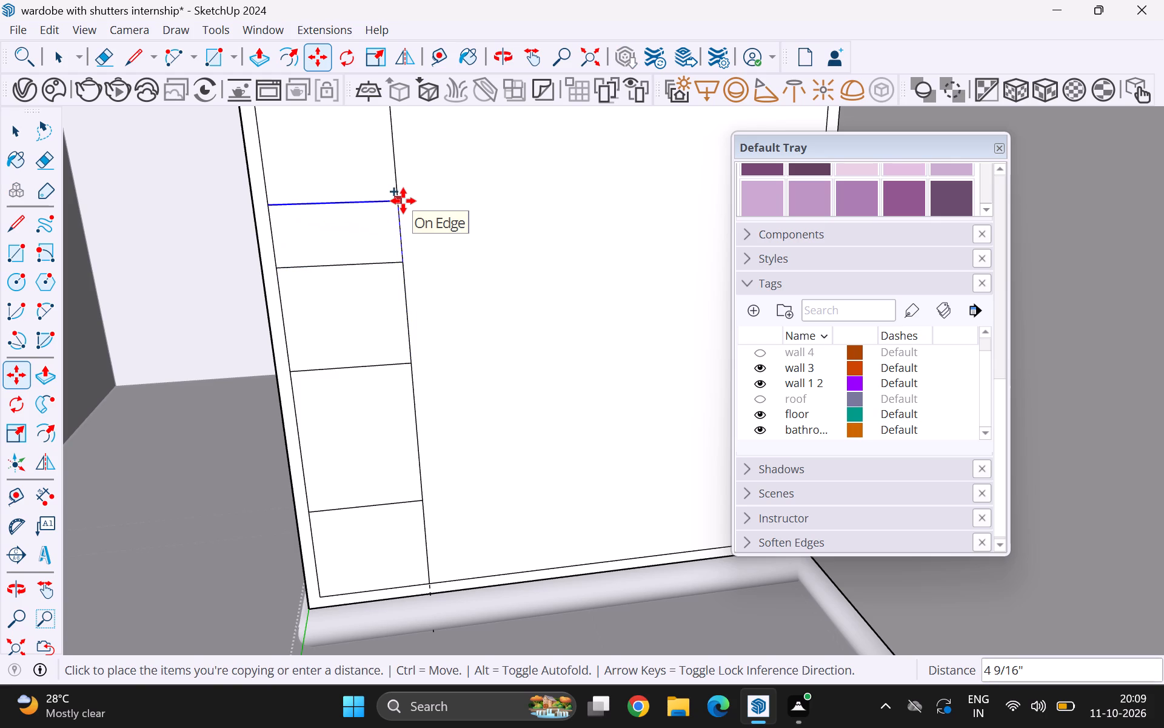
pyautogui.press('8')
pyautogui.press('Return')
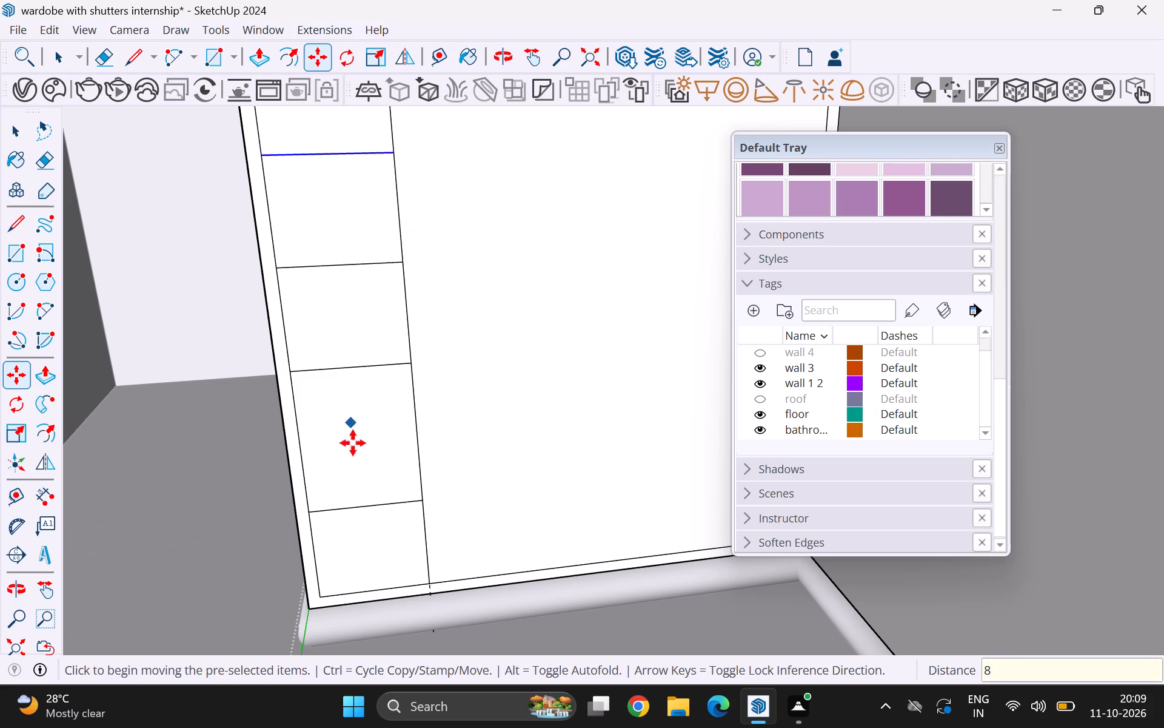
# Copy the uppermost divider of the narrow strip 1' up.
pyautogui.scroll(-9, 351, 468)
pyautogui.scroll(2, 350, 333)
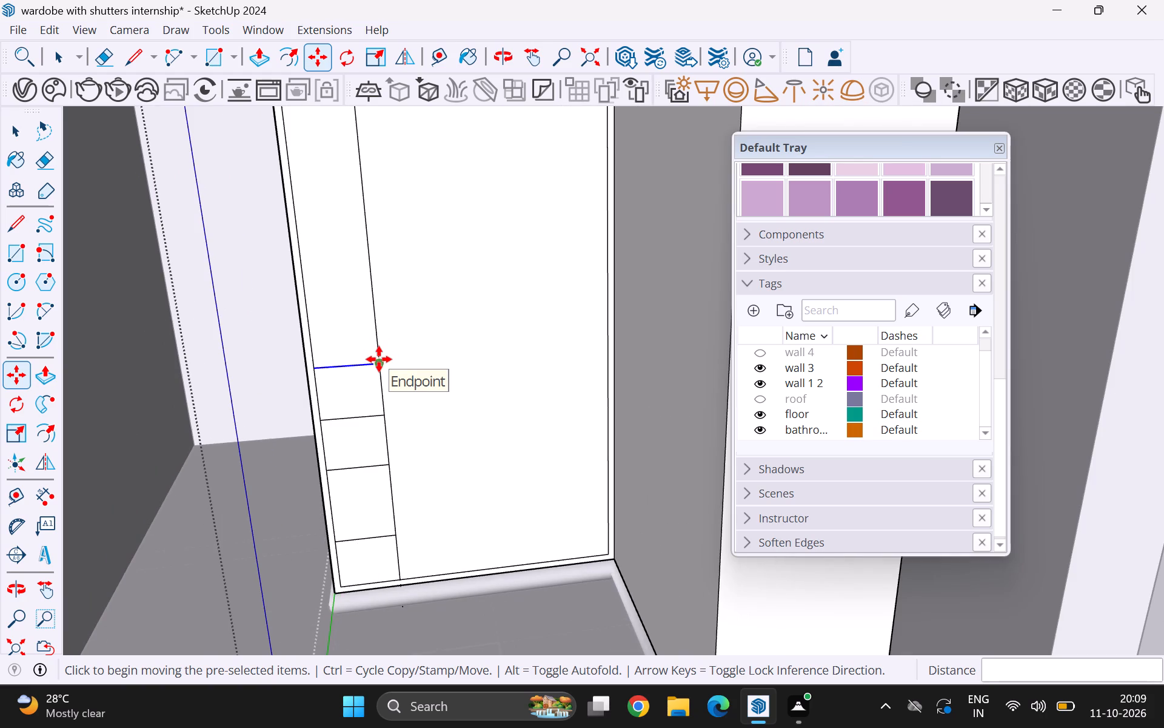
pyautogui.click(379, 359)
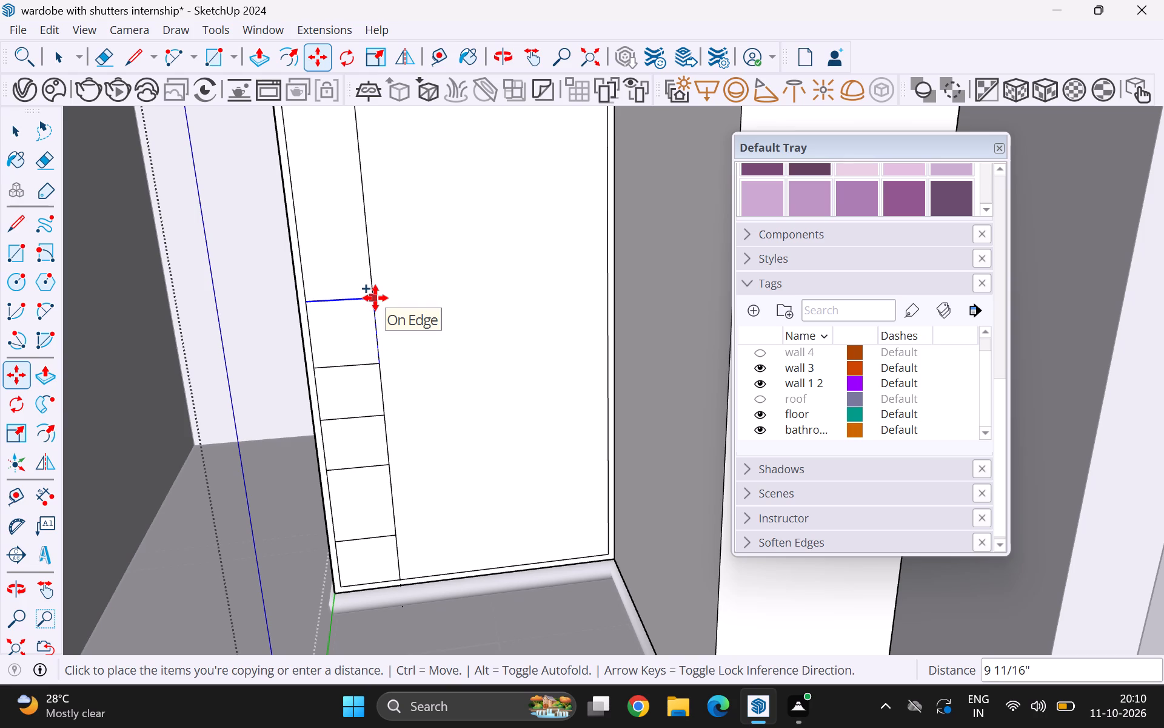
pyautogui.press('1')
pyautogui.press("'")
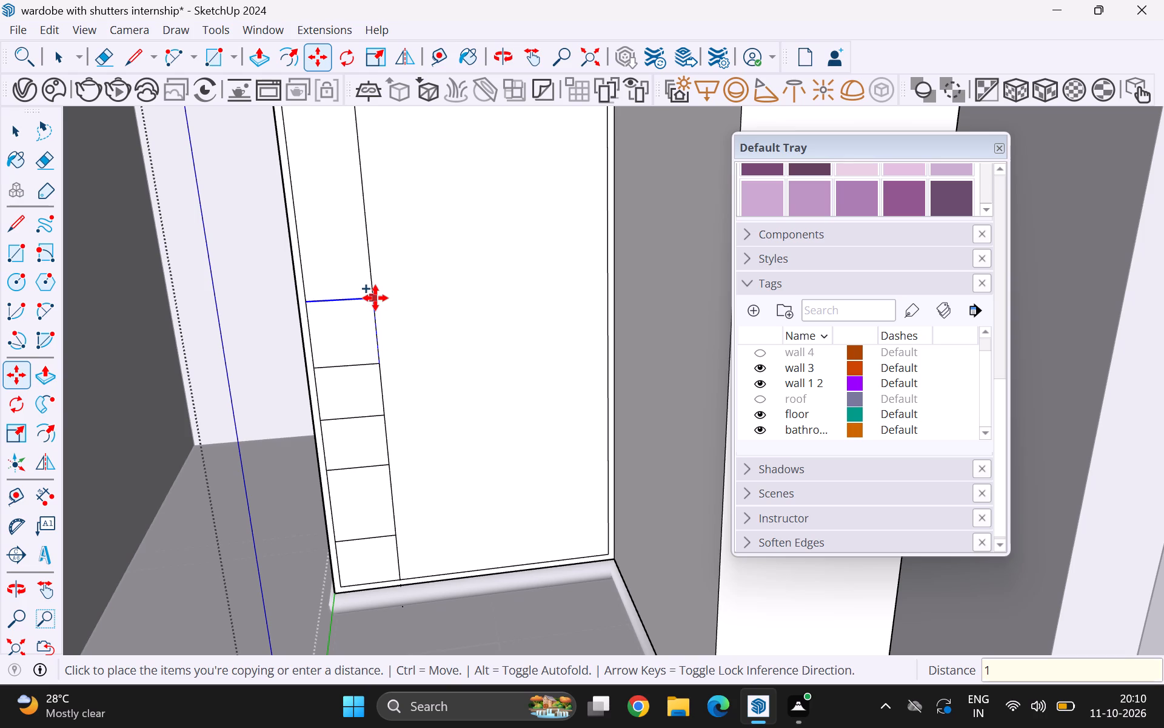
pyautogui.press('Return')
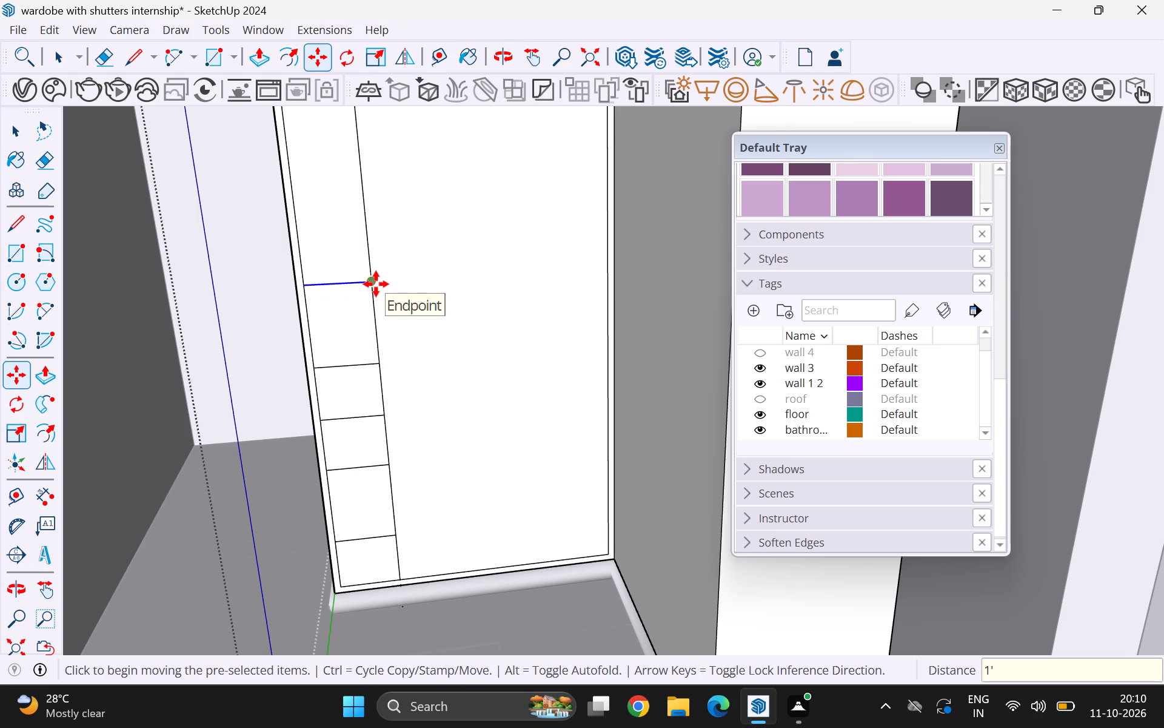
# Add two further dividers above the uppermost one in the narrow strip, each copied 8" up from the previous.
pyautogui.click(376, 284)
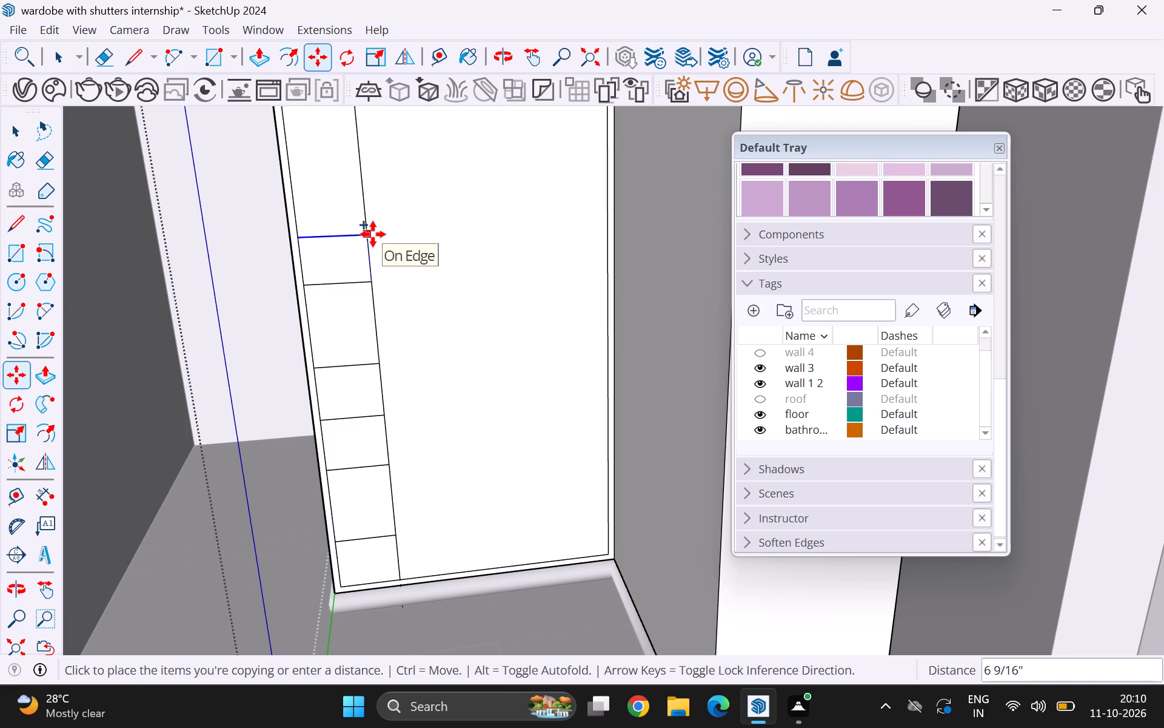
pyautogui.press('8')
pyautogui.press('Return')
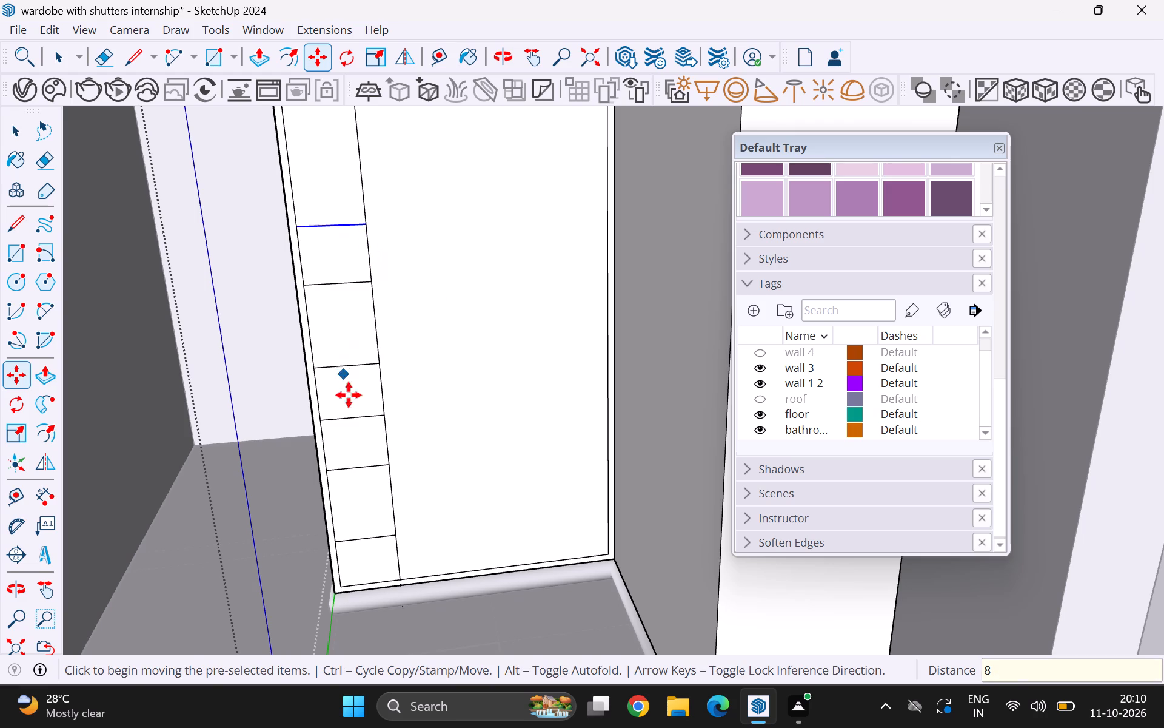
pyautogui.scroll(-8, 359, 423)
pyautogui.scroll(6, 357, 347)
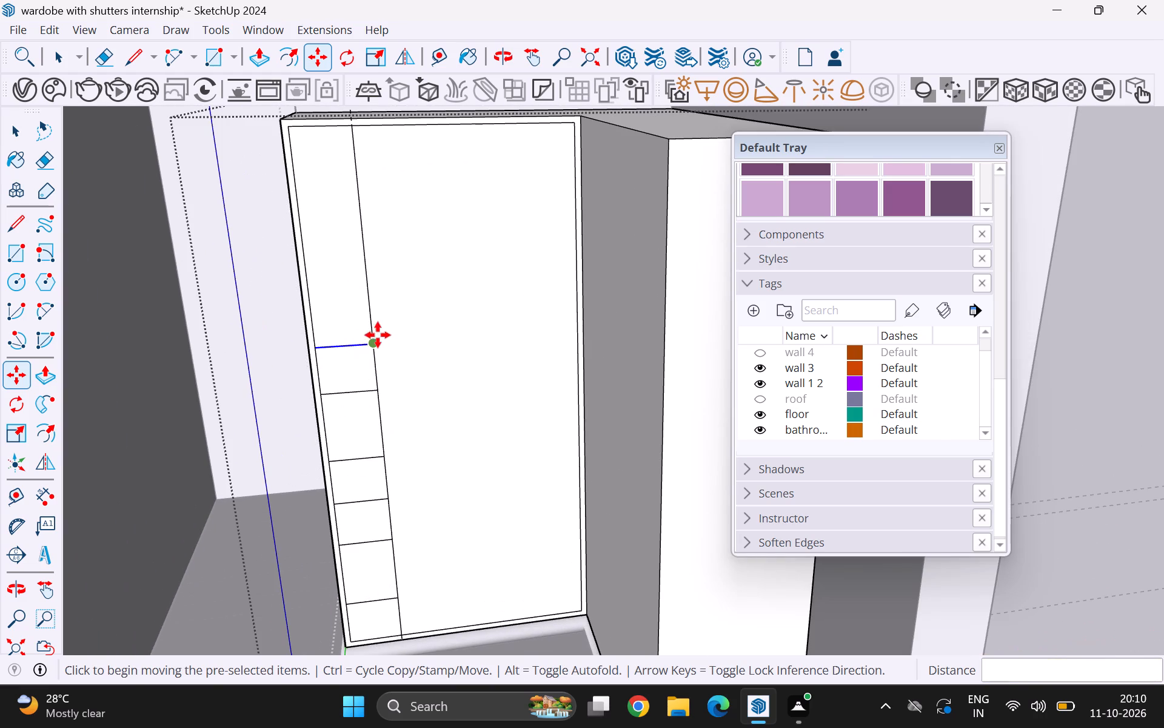
pyautogui.click(373, 342)
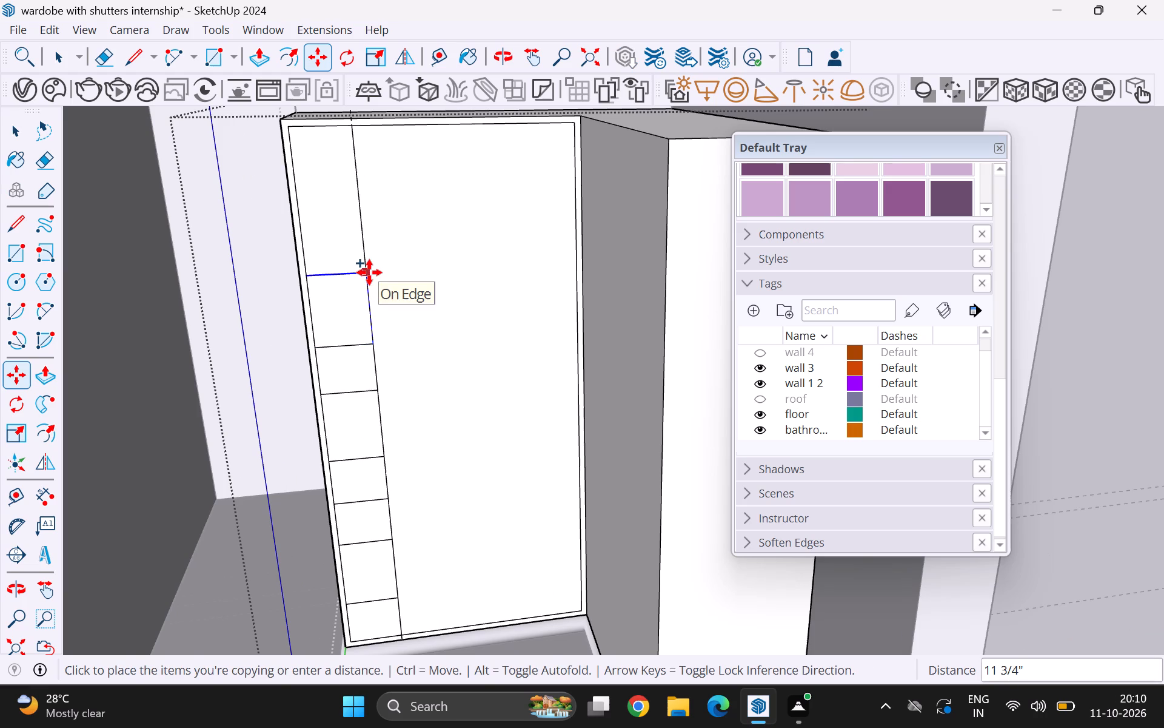
pyautogui.press('8')
pyautogui.press('Return')
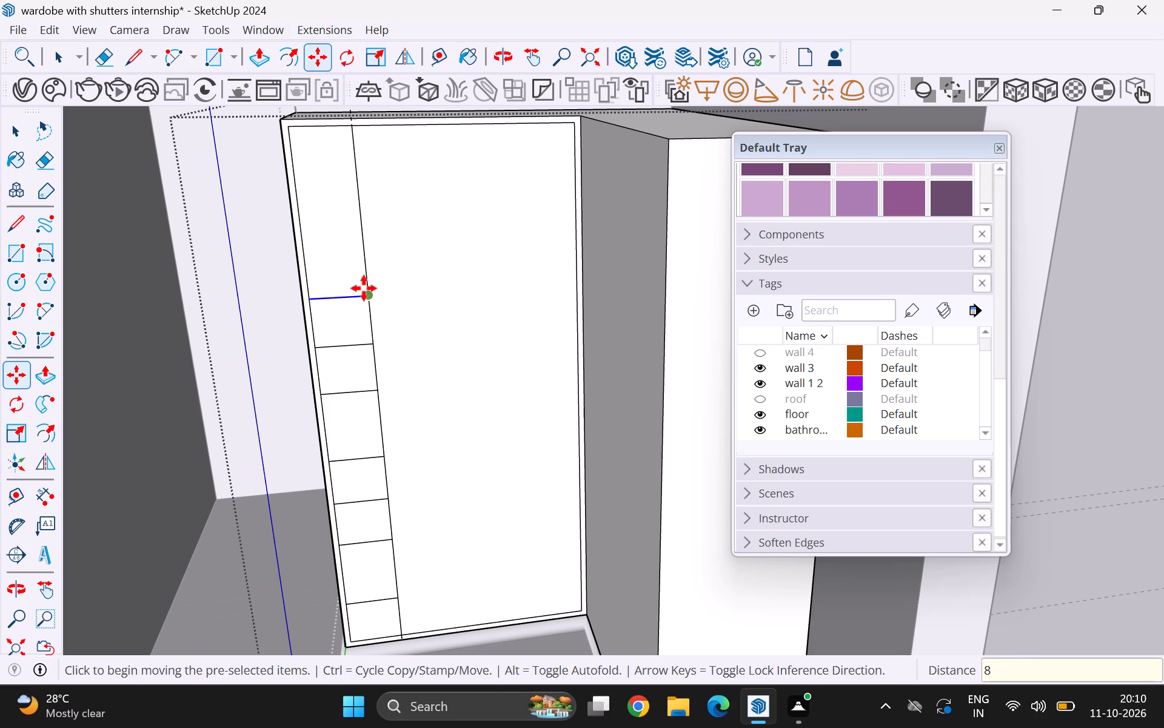
# Copy the uppermost divider 2' 2" up to the narrow strip's top edge and divide that span into 3 equal parts.
pyautogui.click(367, 294)
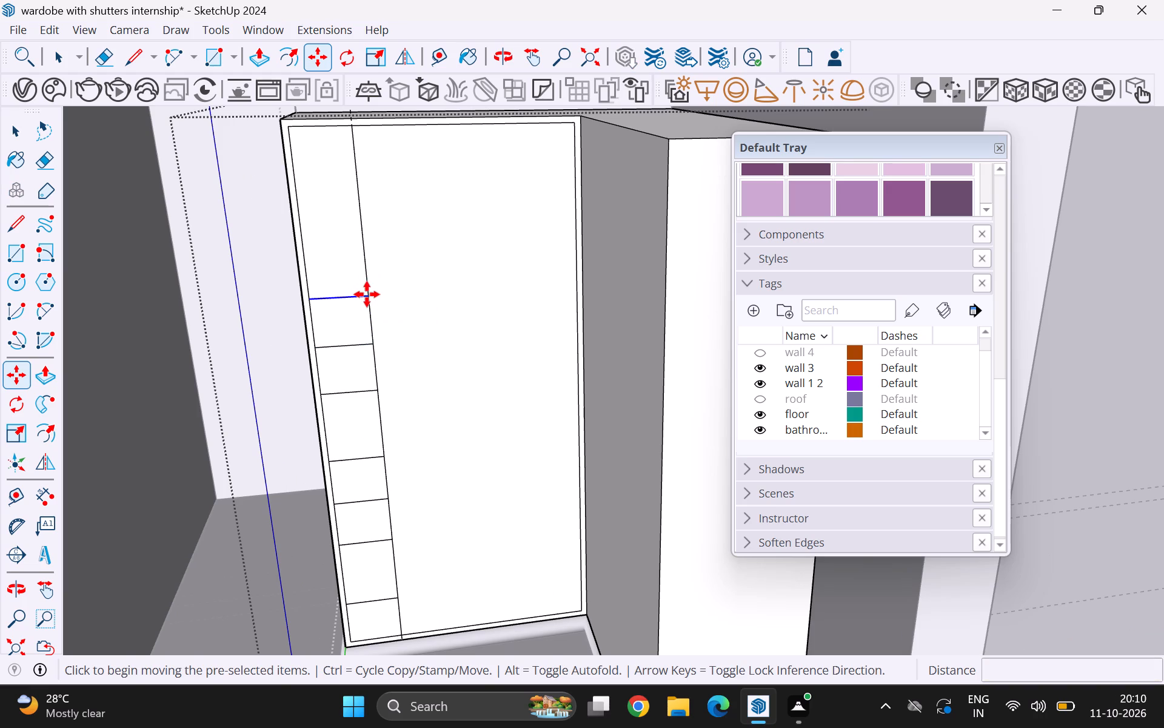
pyautogui.click(352, 135)
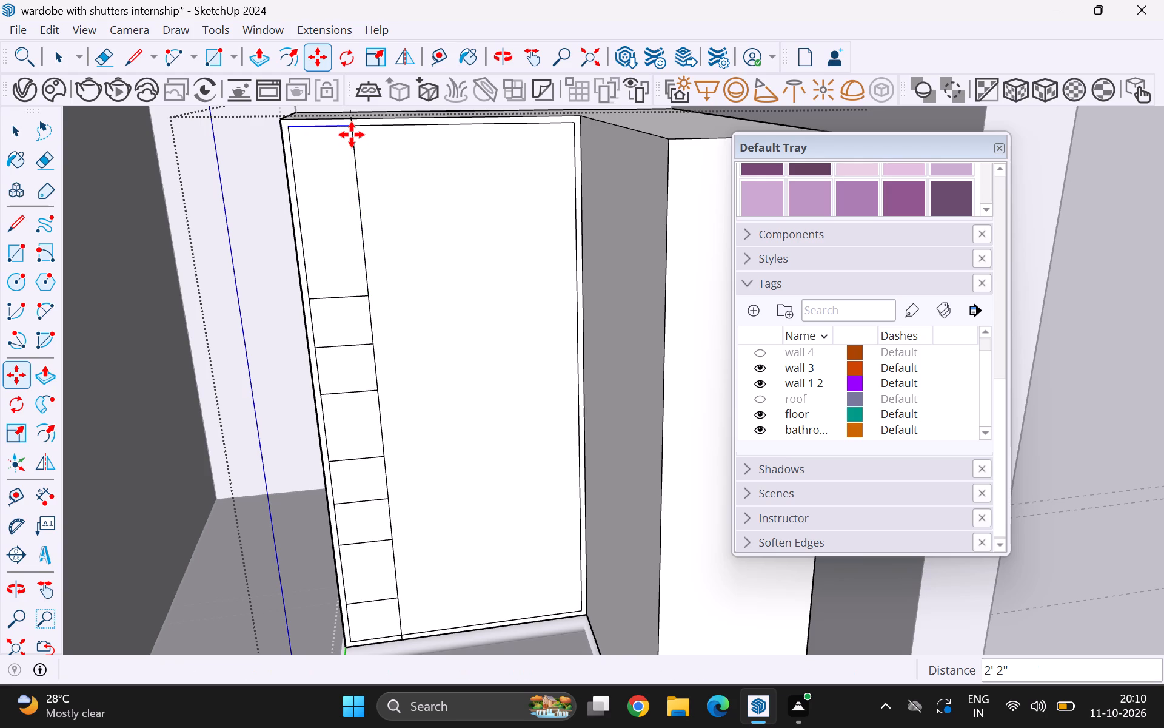
pyautogui.write('3/')
pyautogui.press('Return')
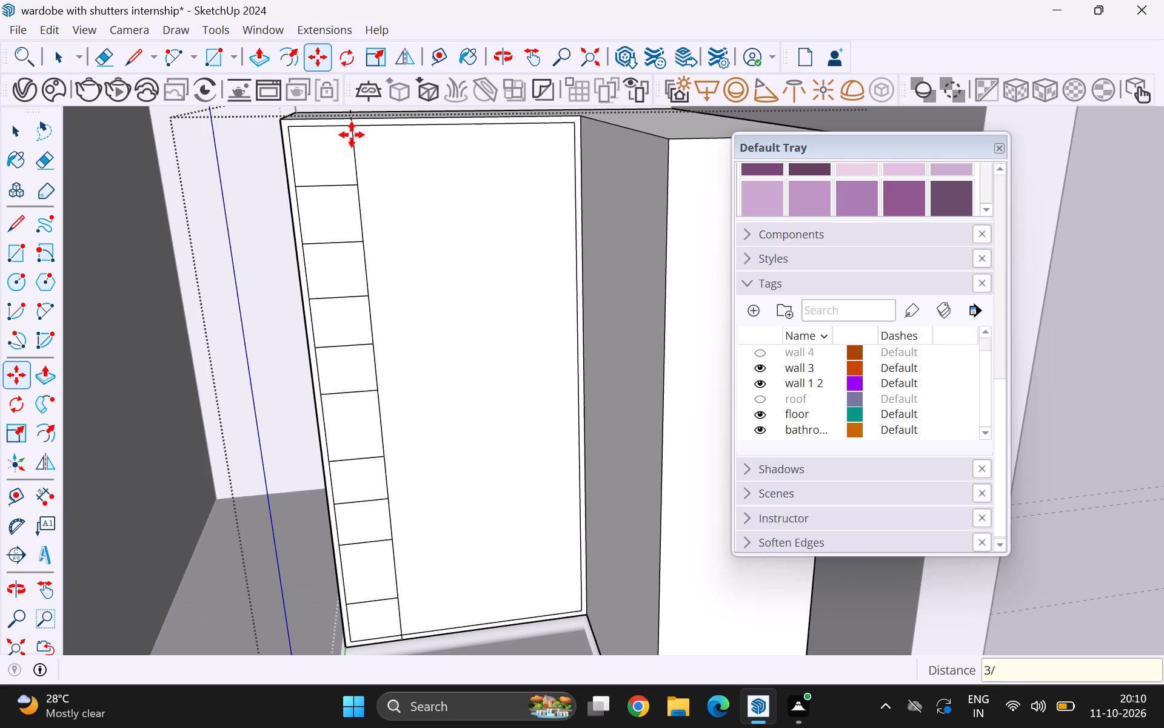
pyautogui.press('space')
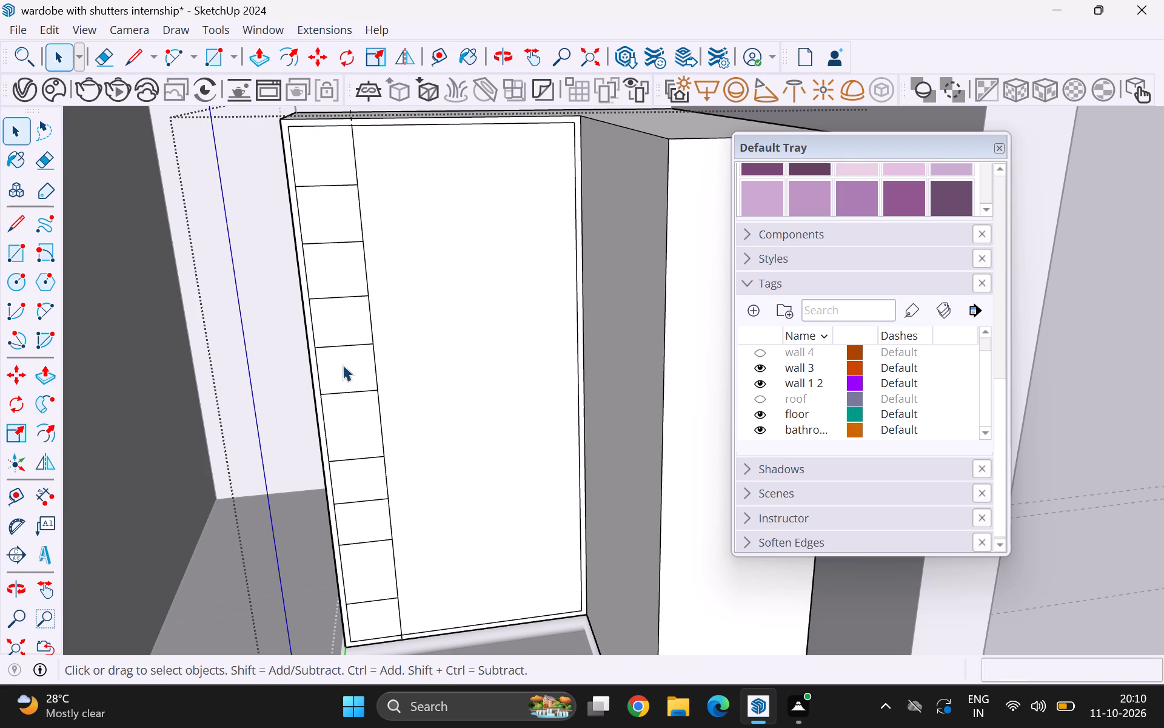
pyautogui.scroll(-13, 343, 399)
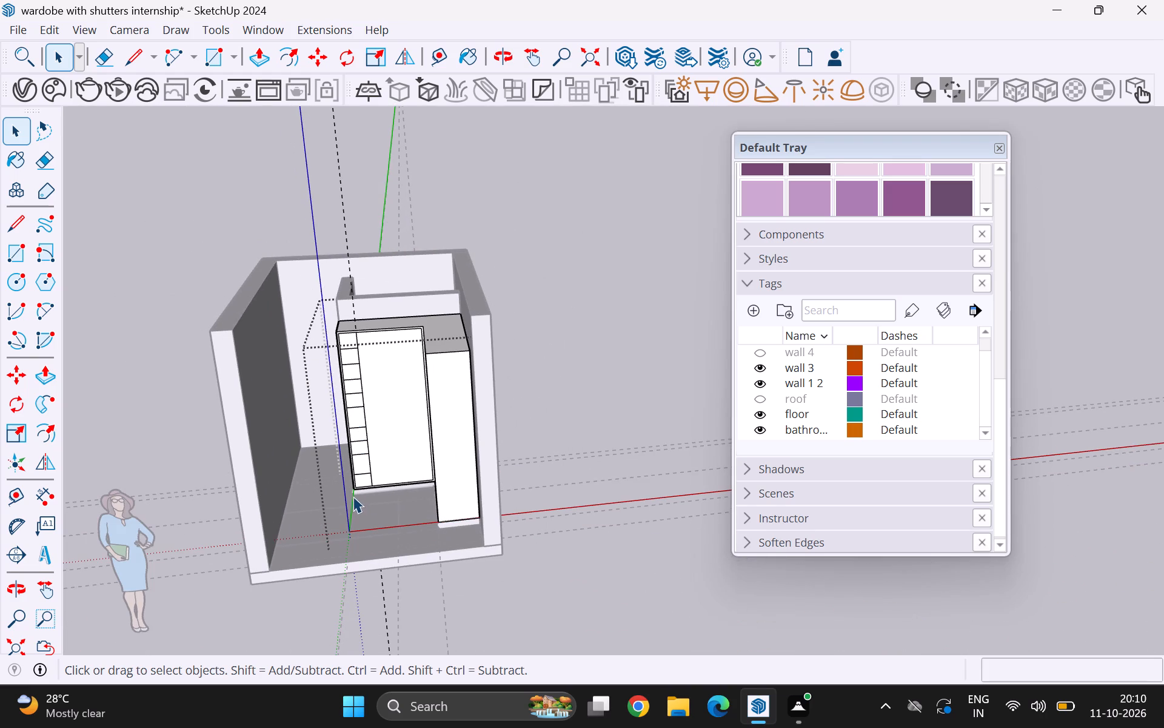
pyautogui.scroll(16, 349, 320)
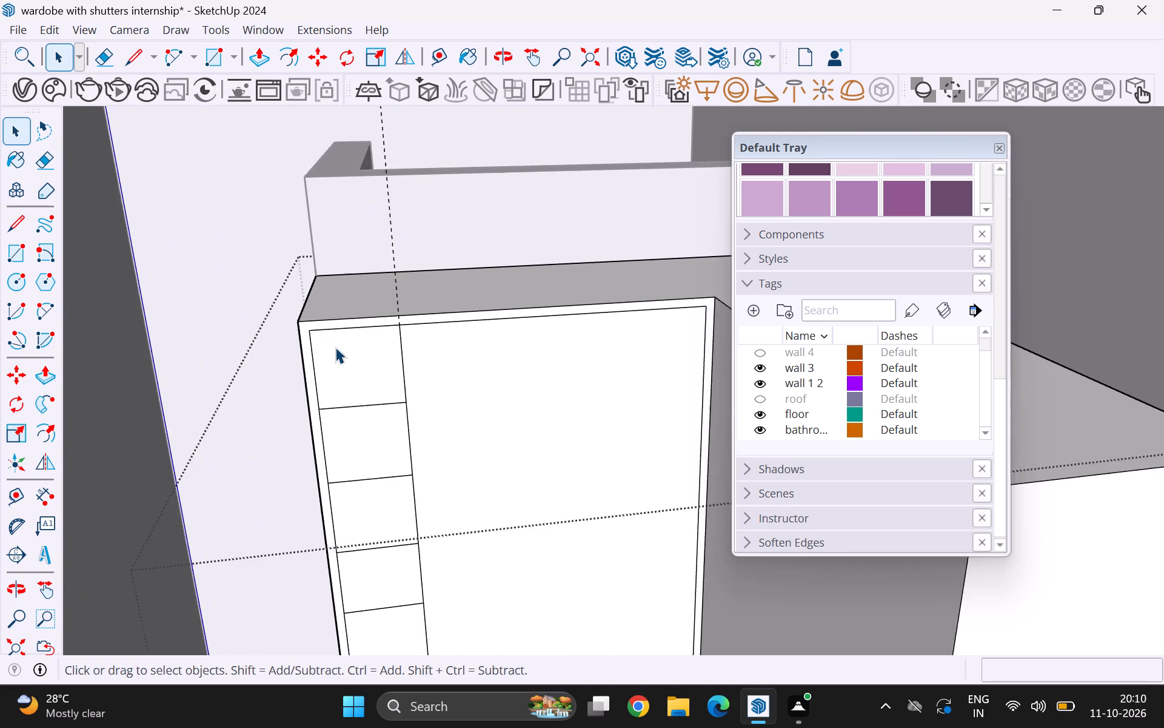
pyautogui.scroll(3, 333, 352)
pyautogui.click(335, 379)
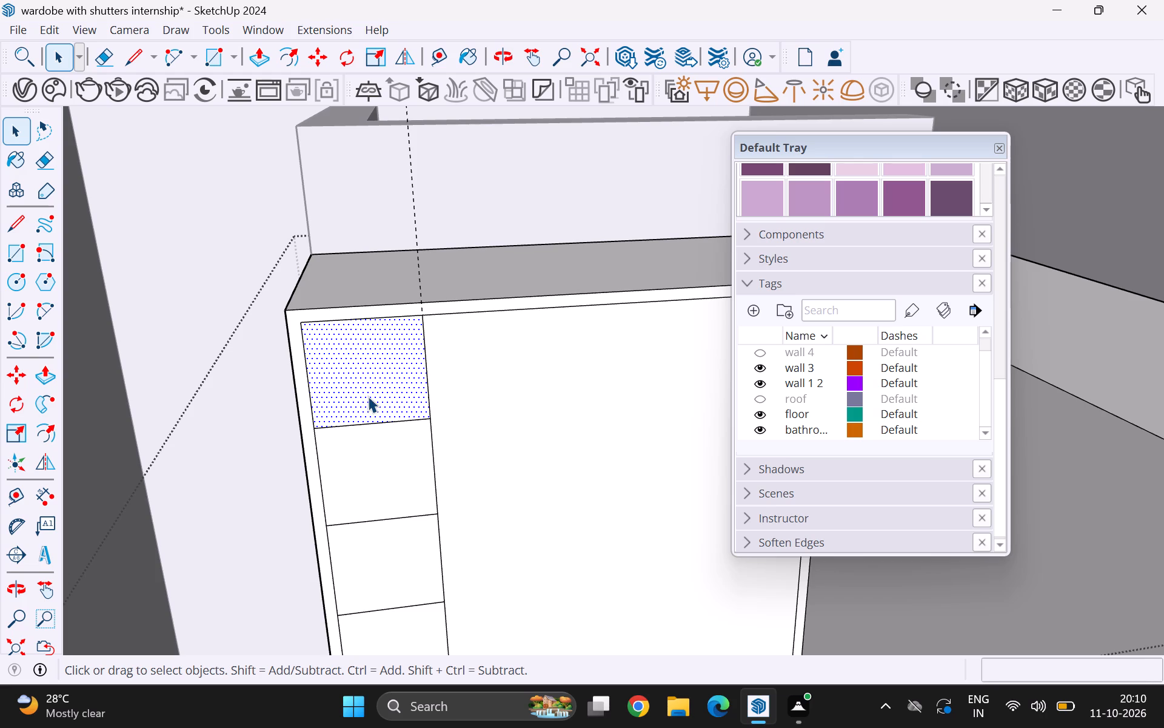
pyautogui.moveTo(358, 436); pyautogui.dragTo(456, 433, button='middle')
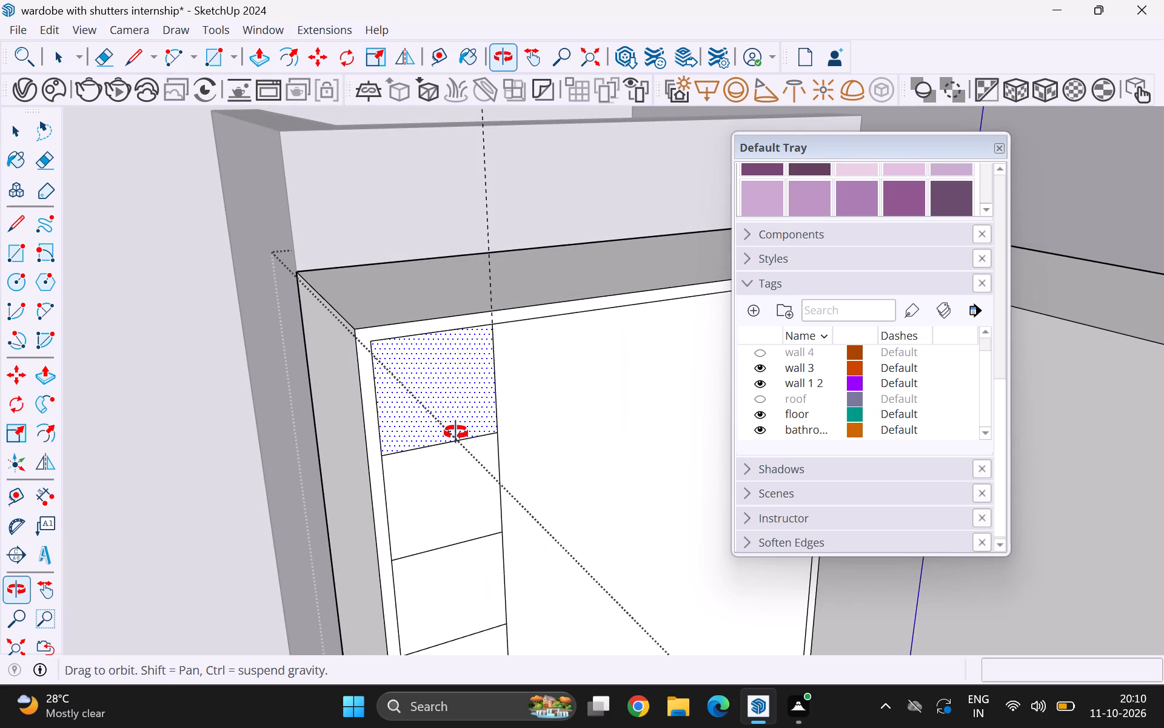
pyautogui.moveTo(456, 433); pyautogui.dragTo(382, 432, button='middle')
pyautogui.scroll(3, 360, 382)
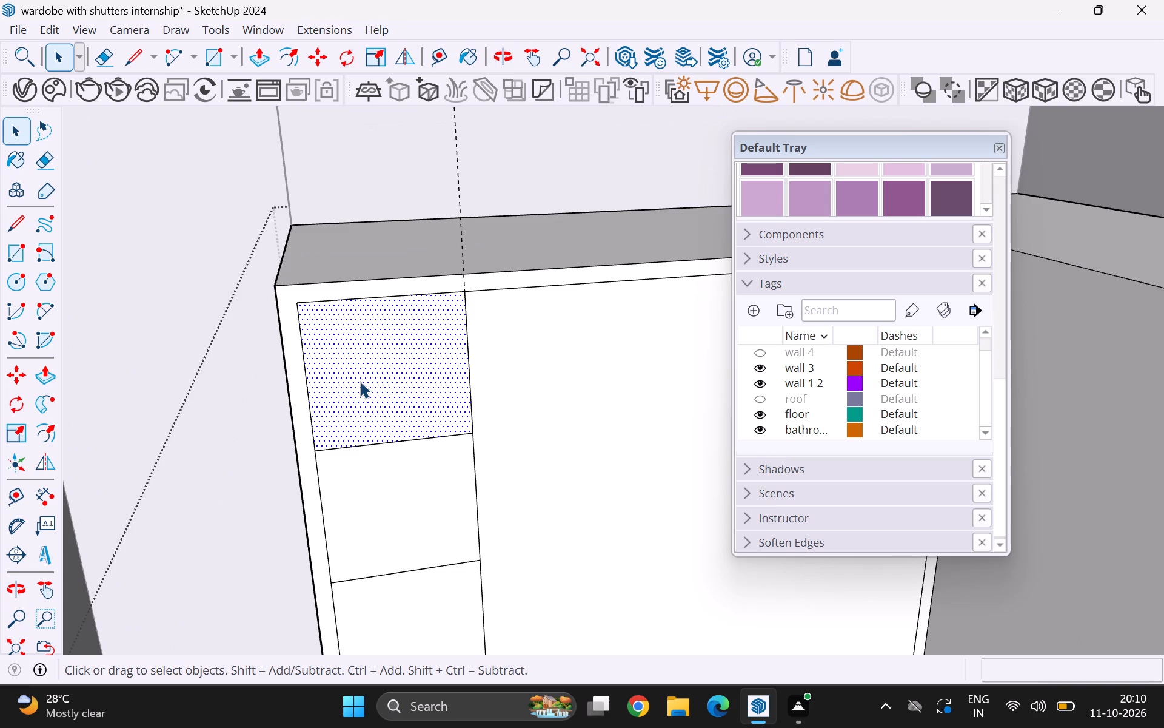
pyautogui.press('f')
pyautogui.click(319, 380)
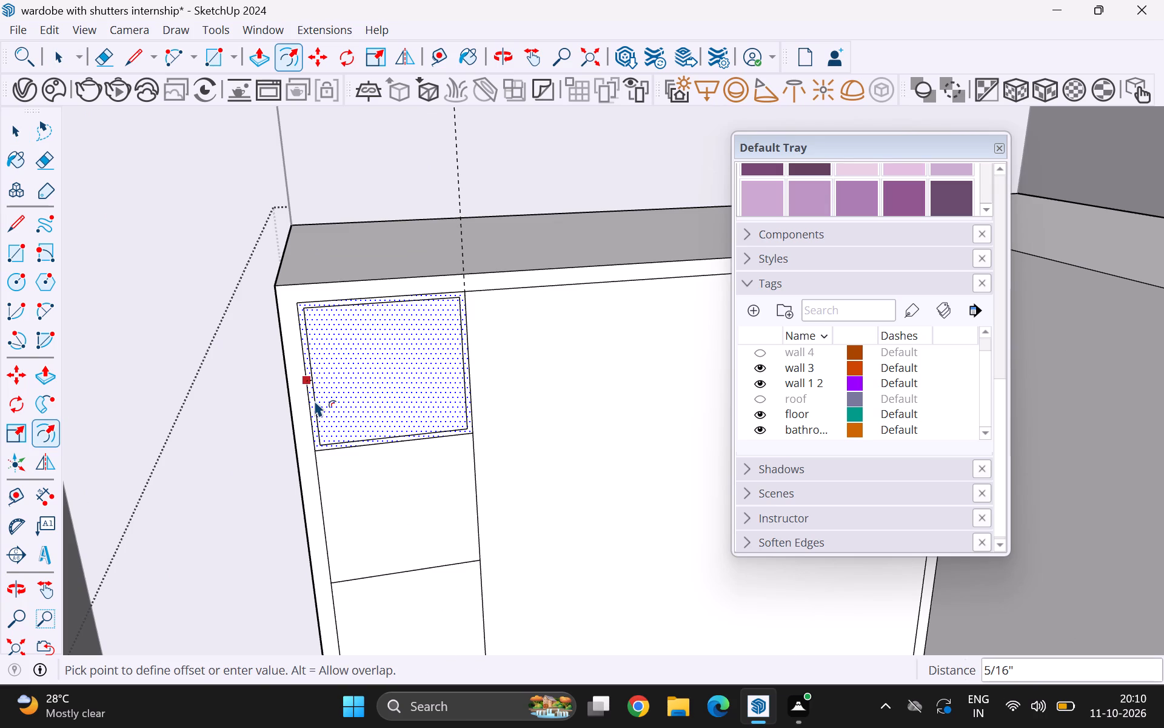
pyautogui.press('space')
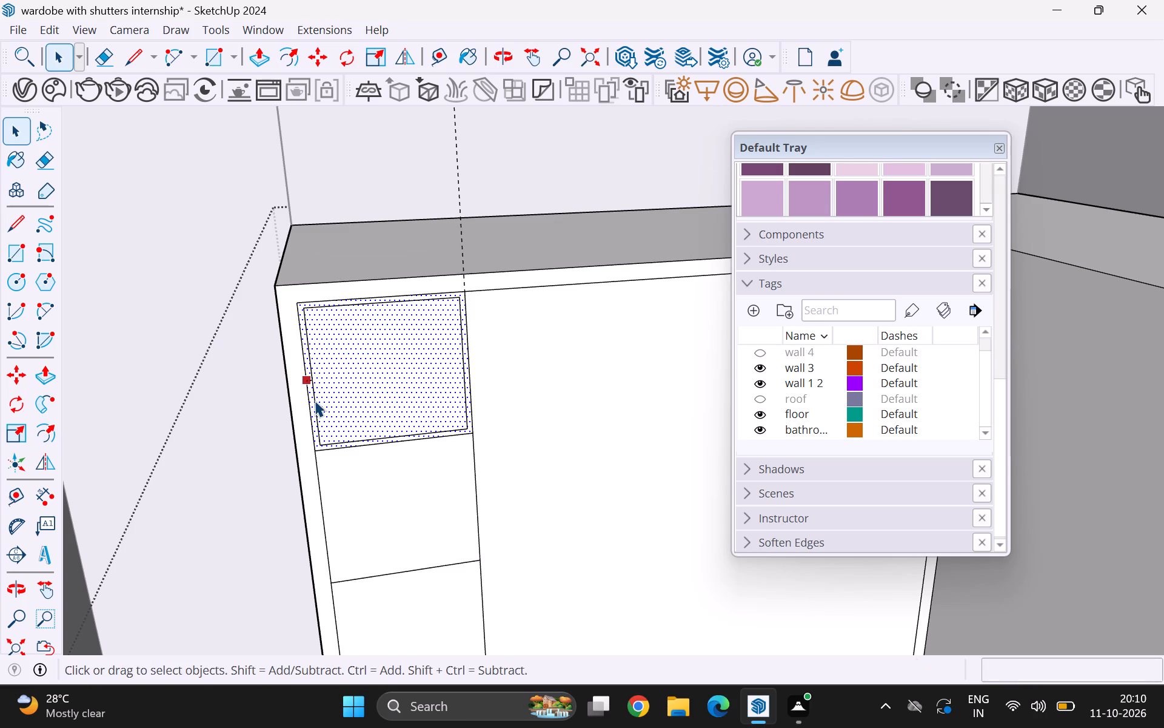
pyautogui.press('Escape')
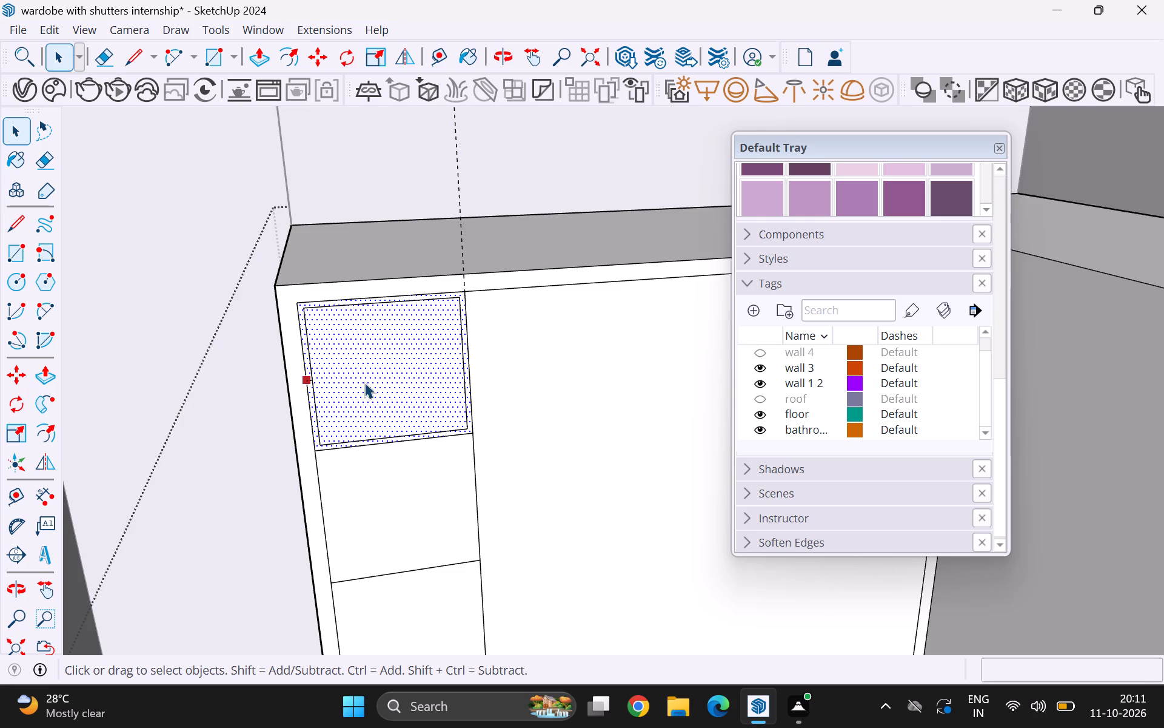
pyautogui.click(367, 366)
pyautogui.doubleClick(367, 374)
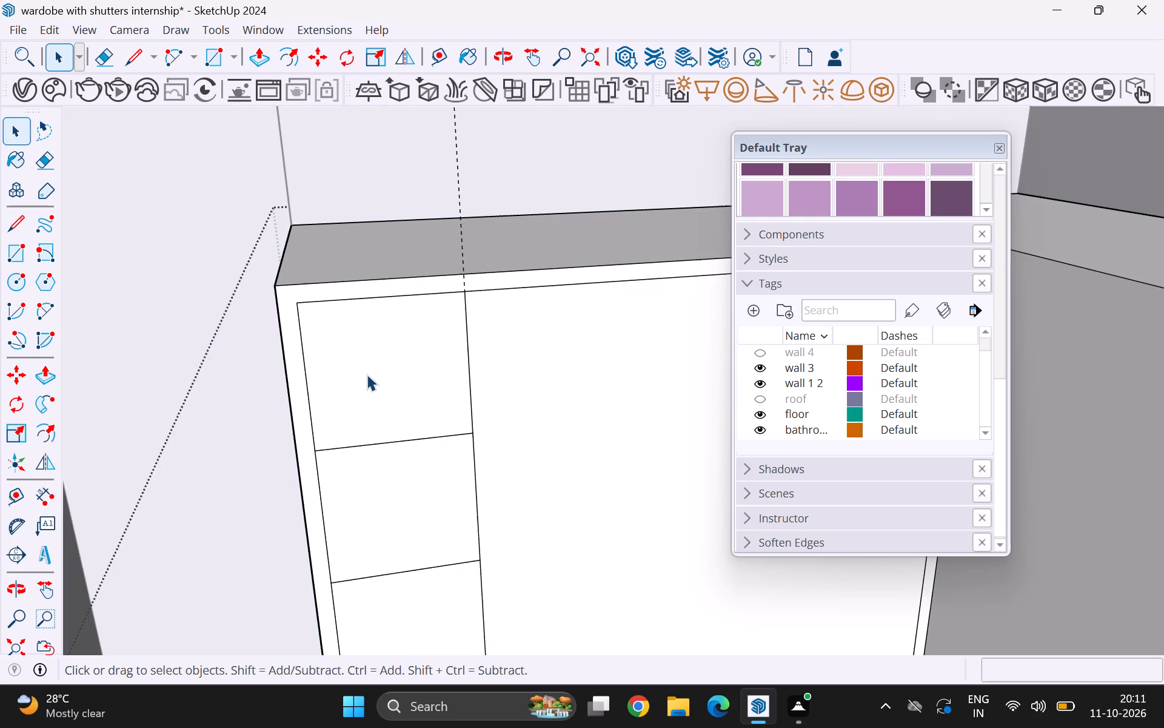
# Push the bottom section of the shutter's narrow strip 1' 7" into the wardrobe.
pyautogui.scroll(-4, 363, 369)
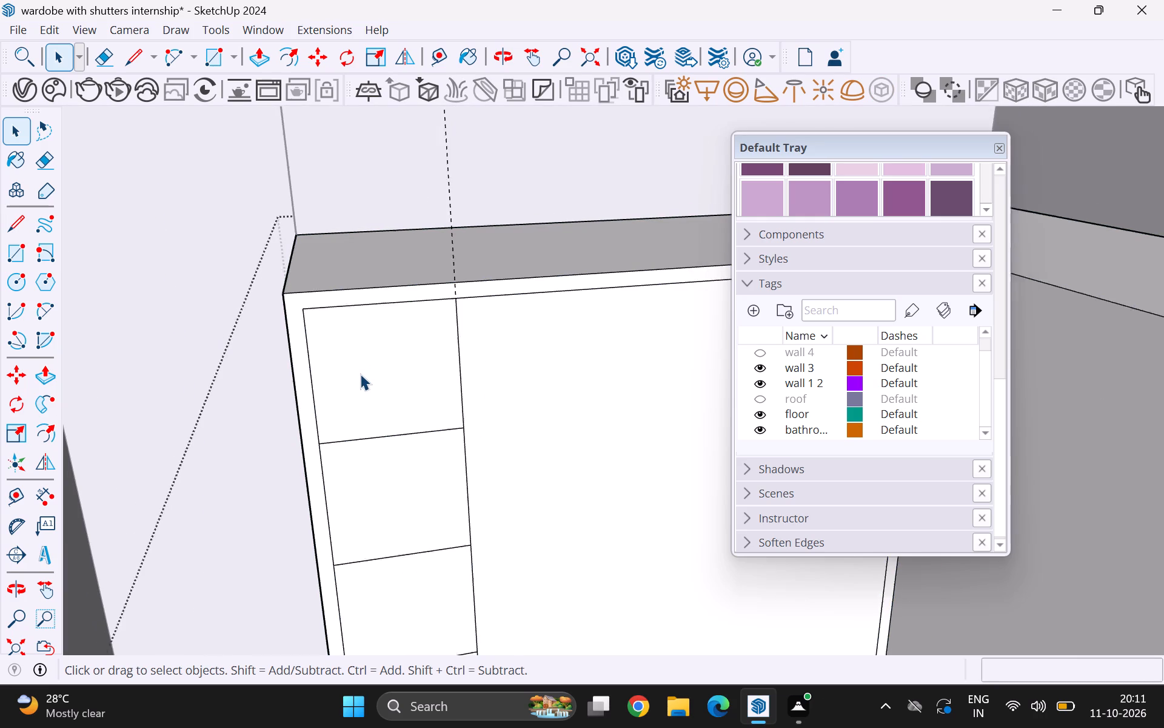
pyautogui.scroll(-16, 360, 374)
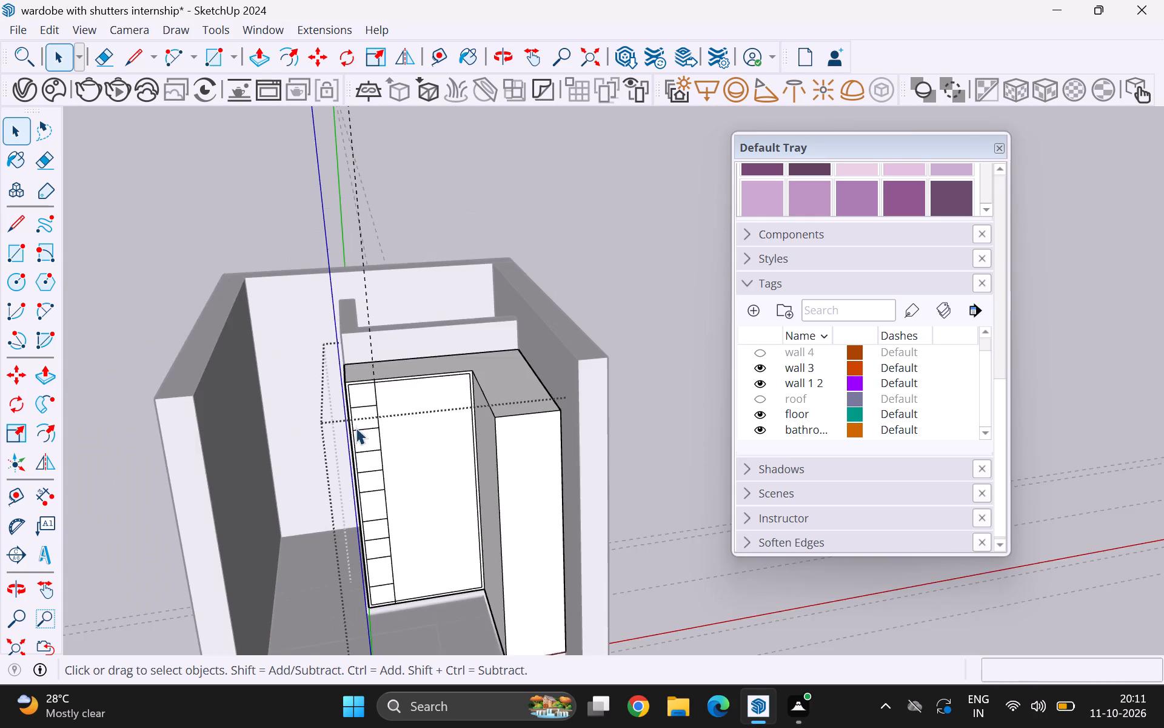
pyautogui.scroll(-4, 356, 429)
pyautogui.scroll(19, 378, 561)
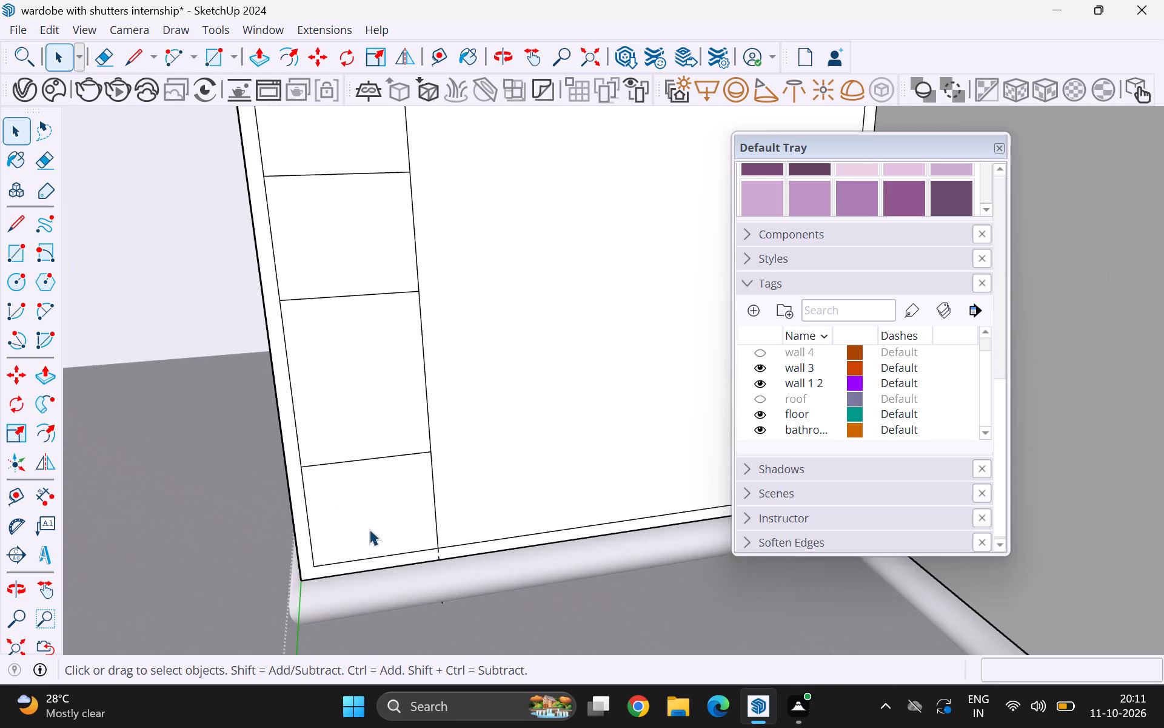
pyautogui.scroll(5, 369, 529)
pyautogui.click(381, 519)
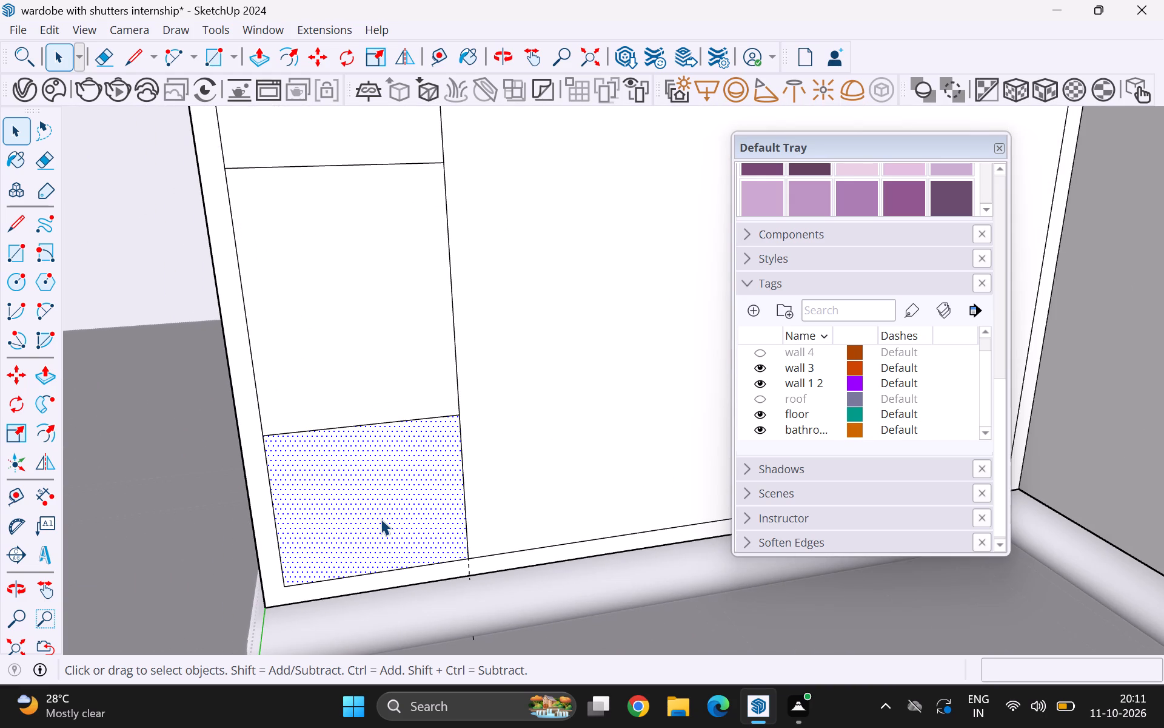
pyautogui.press('p')
pyautogui.click(377, 534)
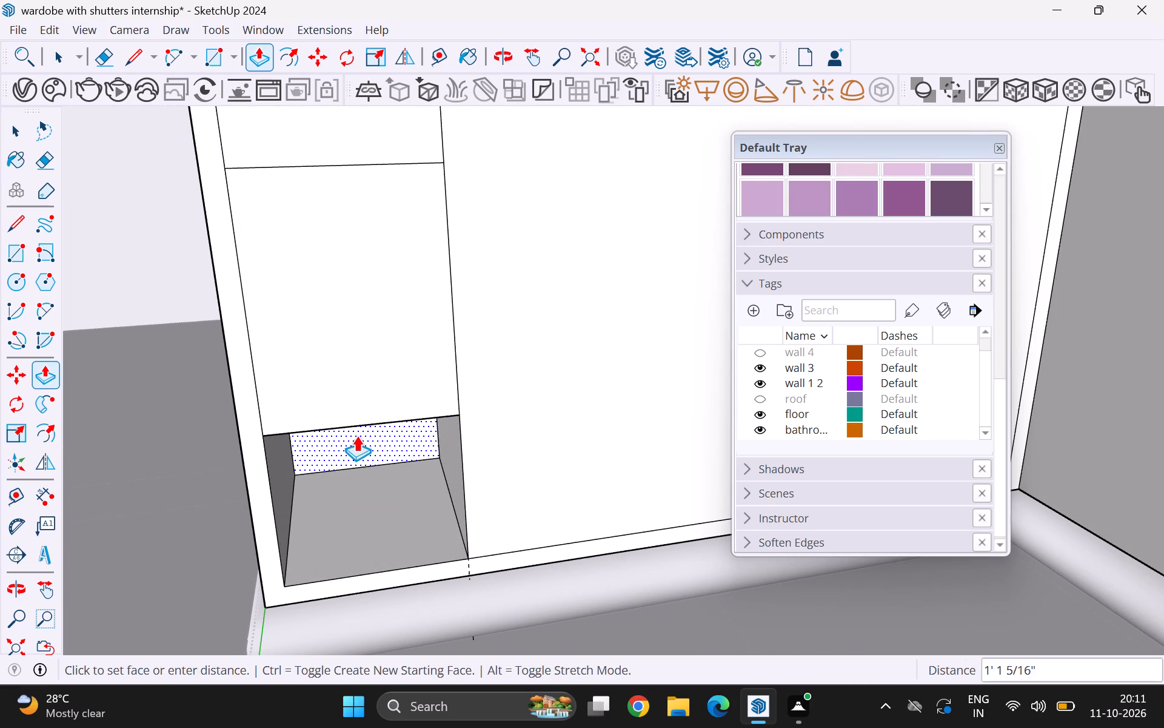
pyautogui.moveTo(310, 487); pyautogui.dragTo(431, 463, button='middle')
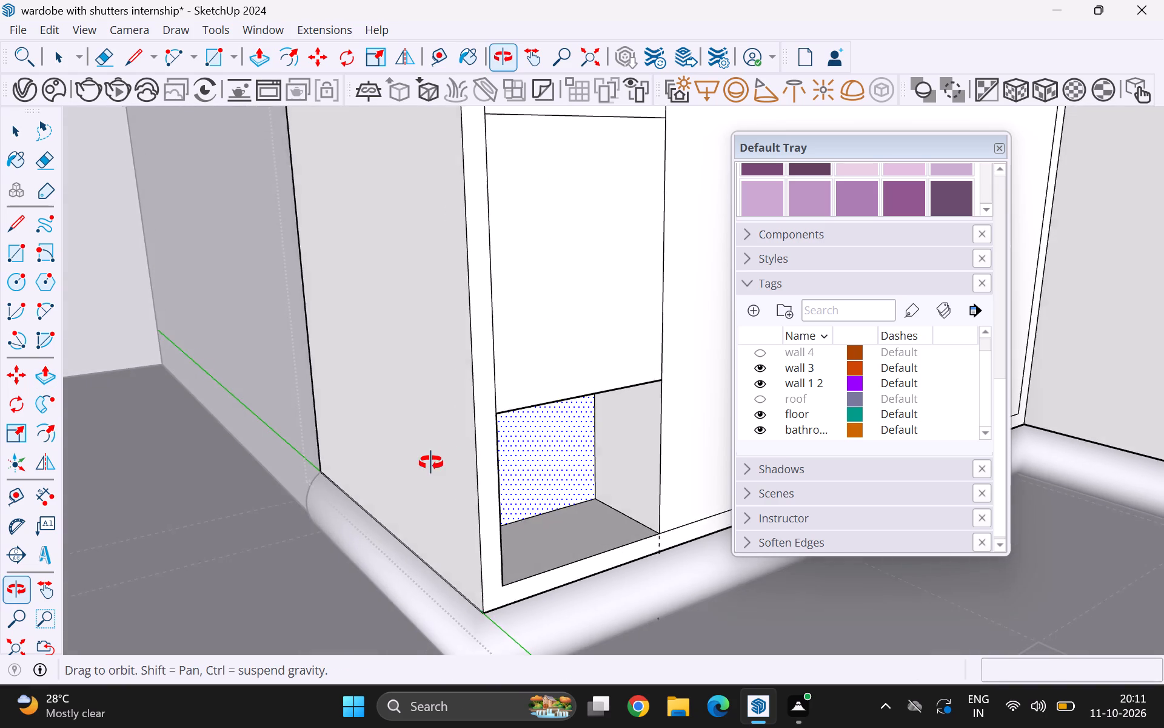
pyautogui.moveTo(431, 463); pyautogui.dragTo(396, 463, button='middle')
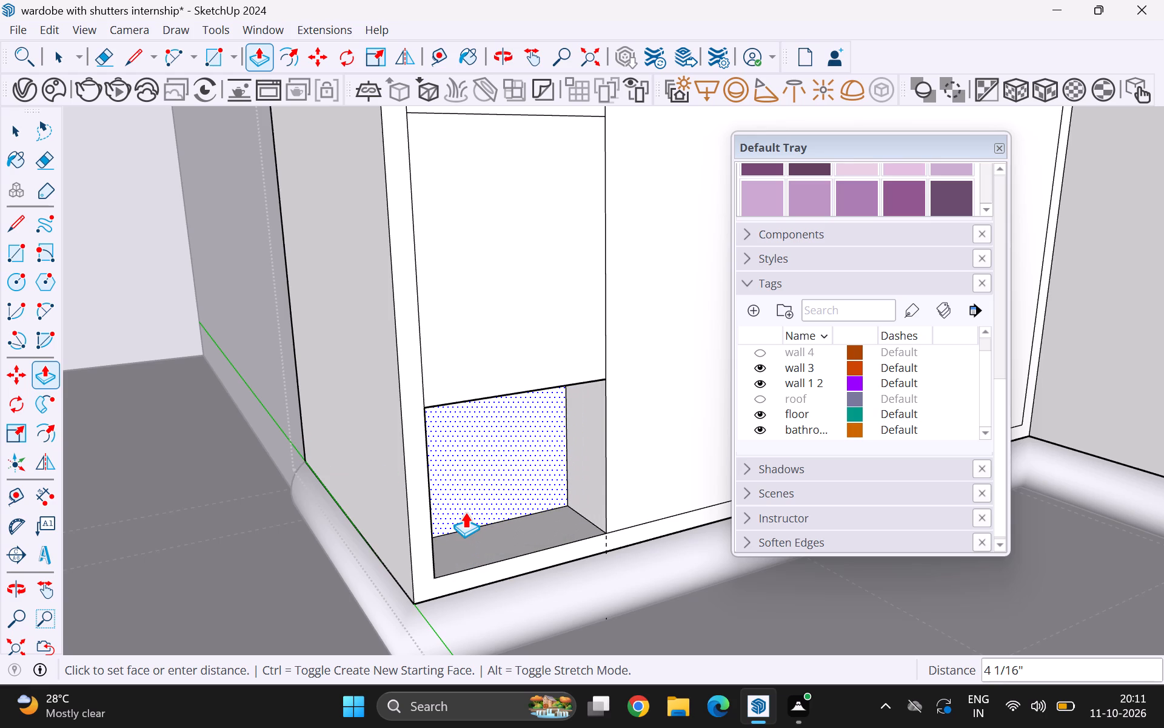
pyautogui.write("1'")
pyautogui.press('7')
pyautogui.press('Return')
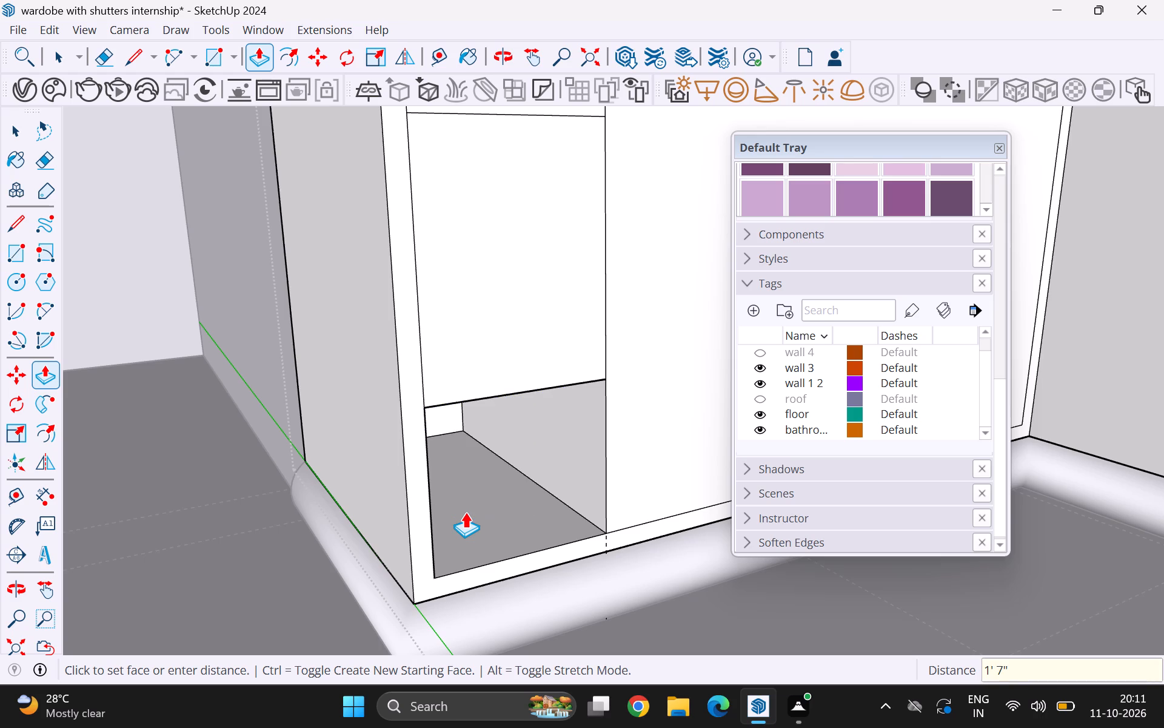
pyautogui.press('space')
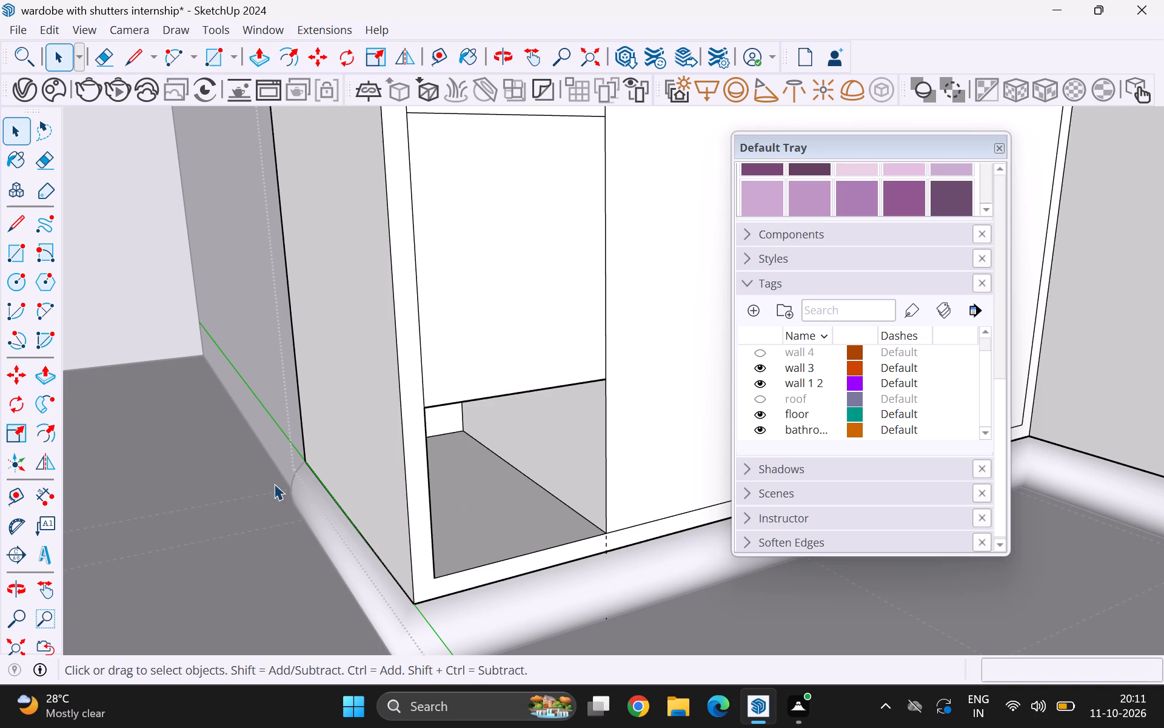
# Push all the remaining sections of the narrow strip inward by the same 1' 7", working from bottom to top.
pyautogui.scroll(-13, 162, 554)
pyautogui.moveTo(281, 567); pyautogui.dragTo(263, 573, button='middle')
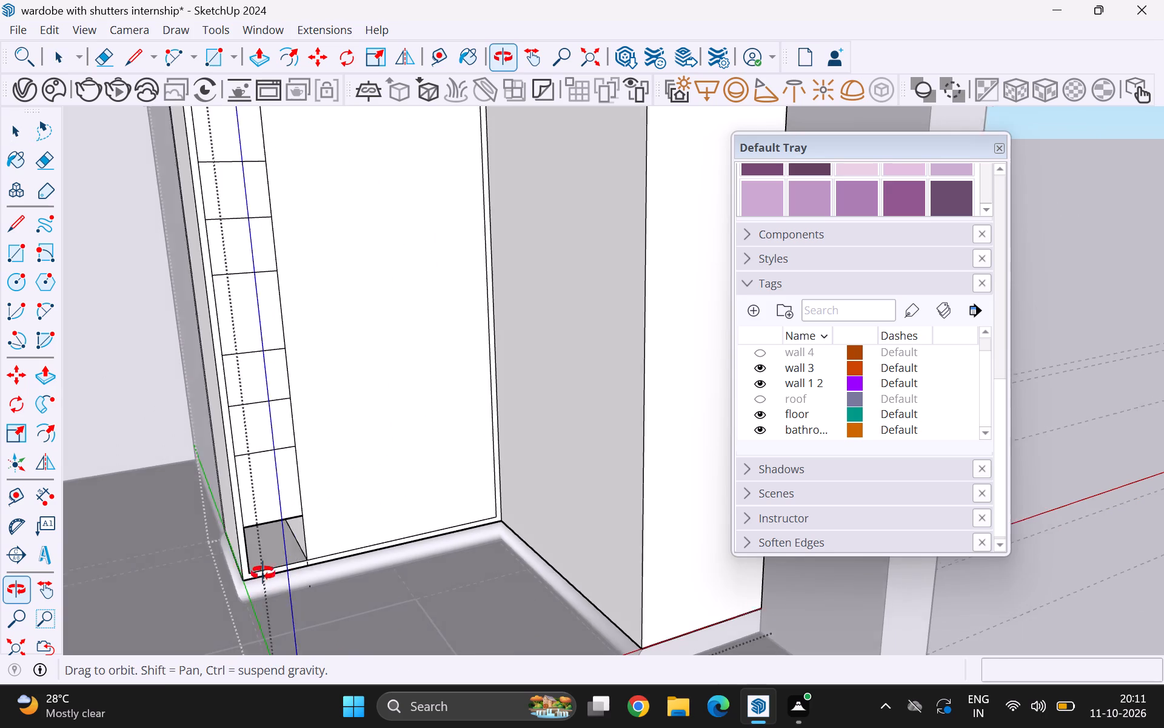
pyautogui.moveTo(263, 573); pyautogui.dragTo(227, 582, button='middle')
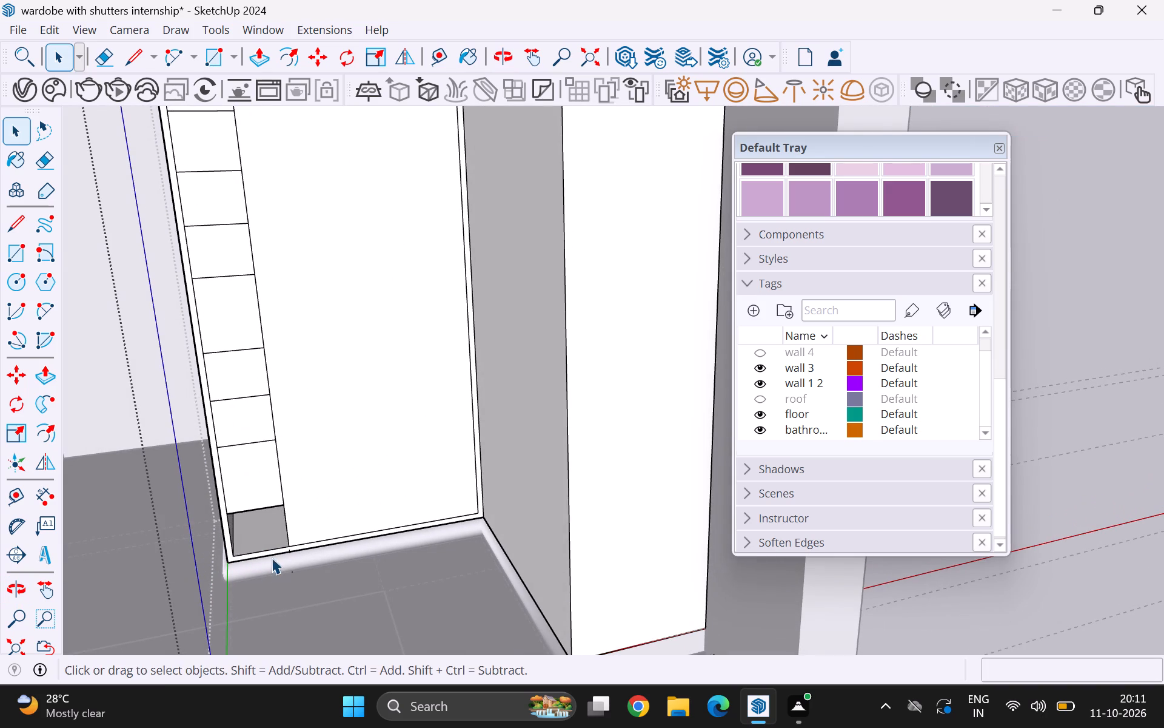
pyautogui.scroll(-5, 273, 568)
pyautogui.scroll(3, 256, 536)
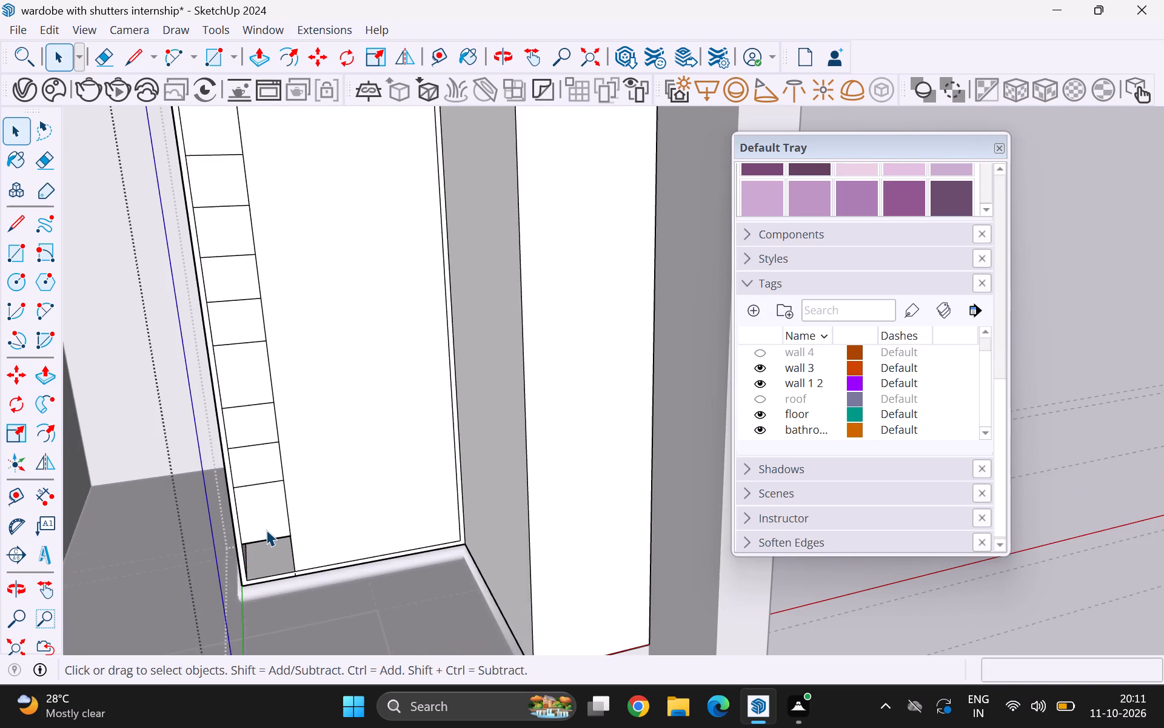
pyautogui.scroll(6, 266, 530)
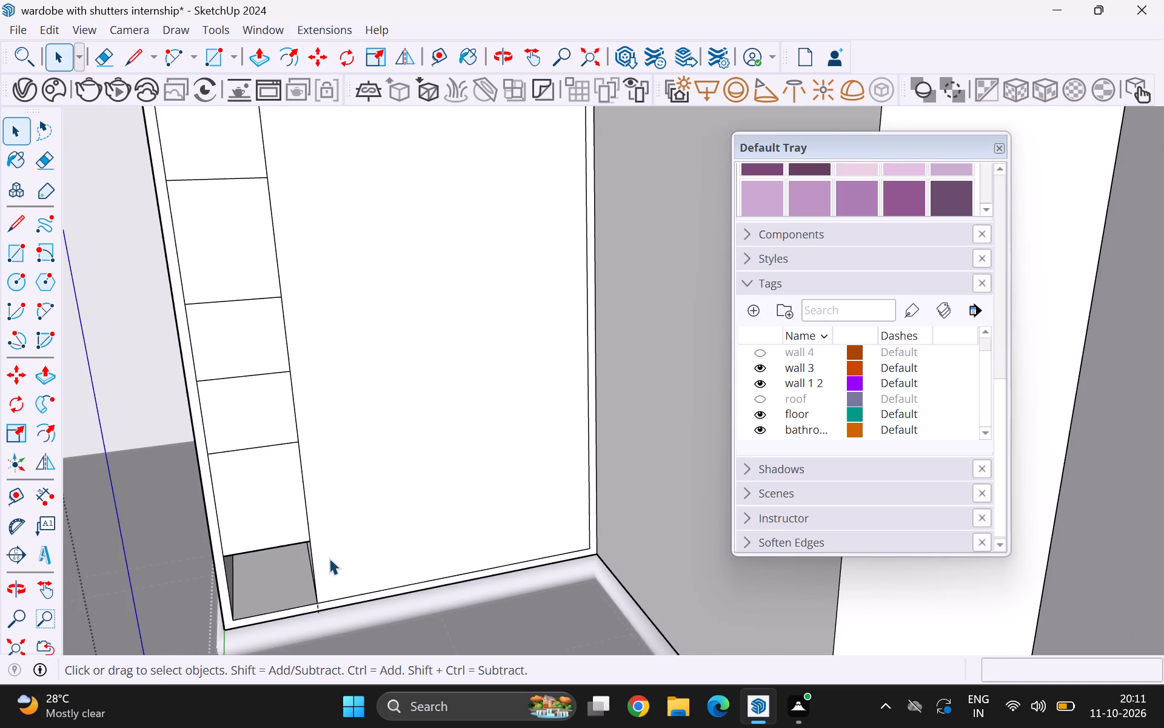
pyautogui.scroll(-5, 332, 559)
pyautogui.click(285, 530)
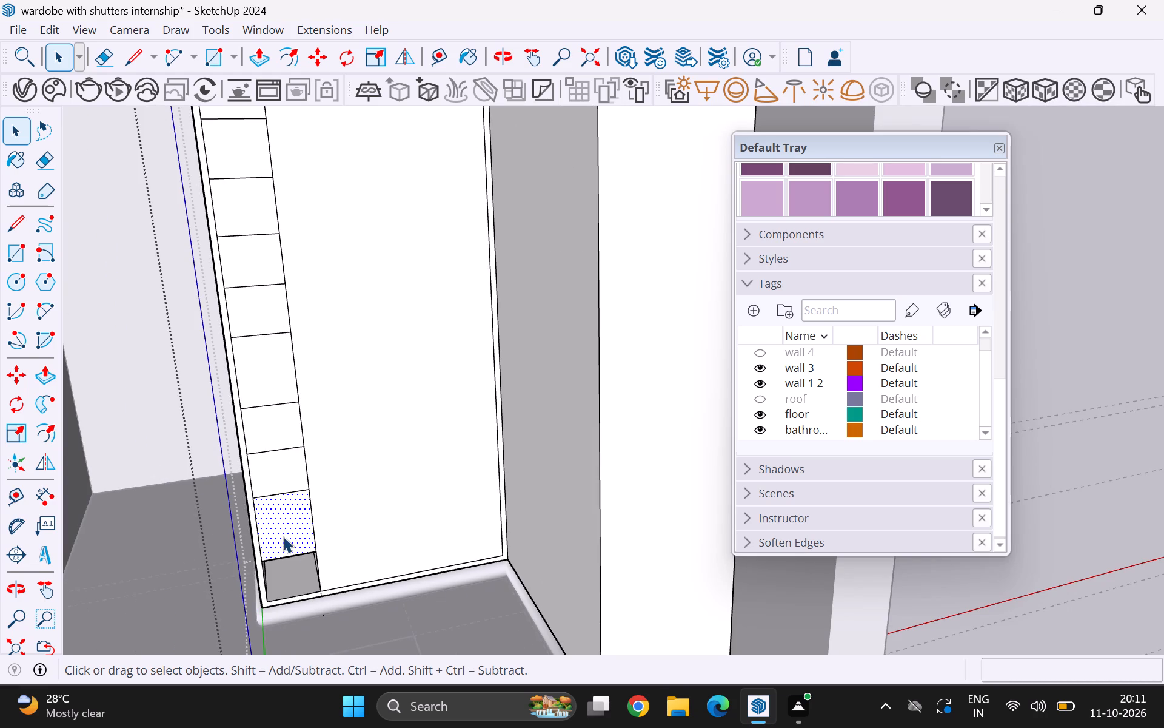
pyautogui.press('p')
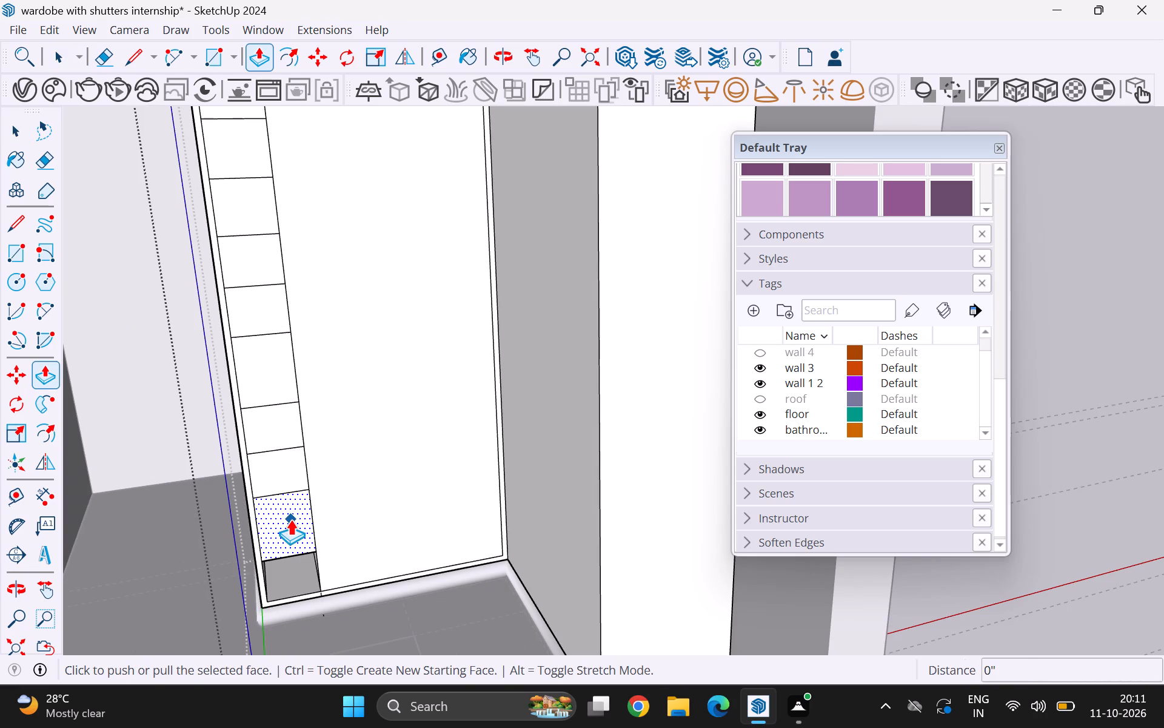
pyautogui.doubleClick(290, 519)
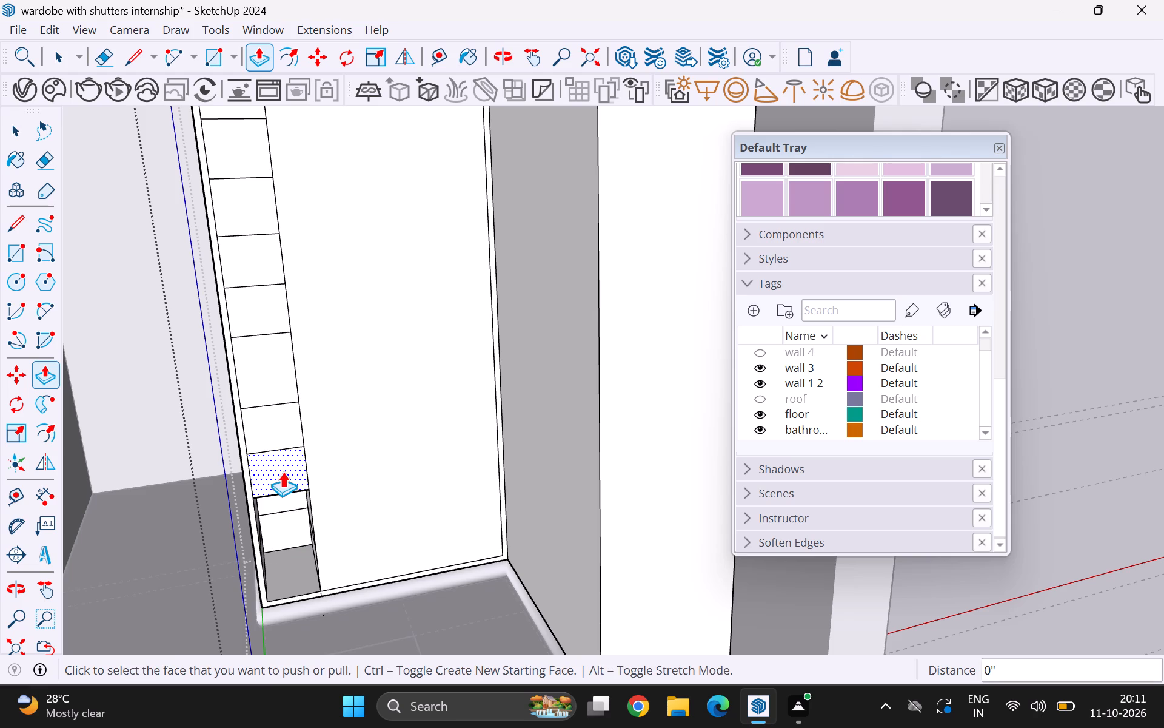
pyautogui.doubleClick(283, 471)
pyautogui.doubleClick(277, 435)
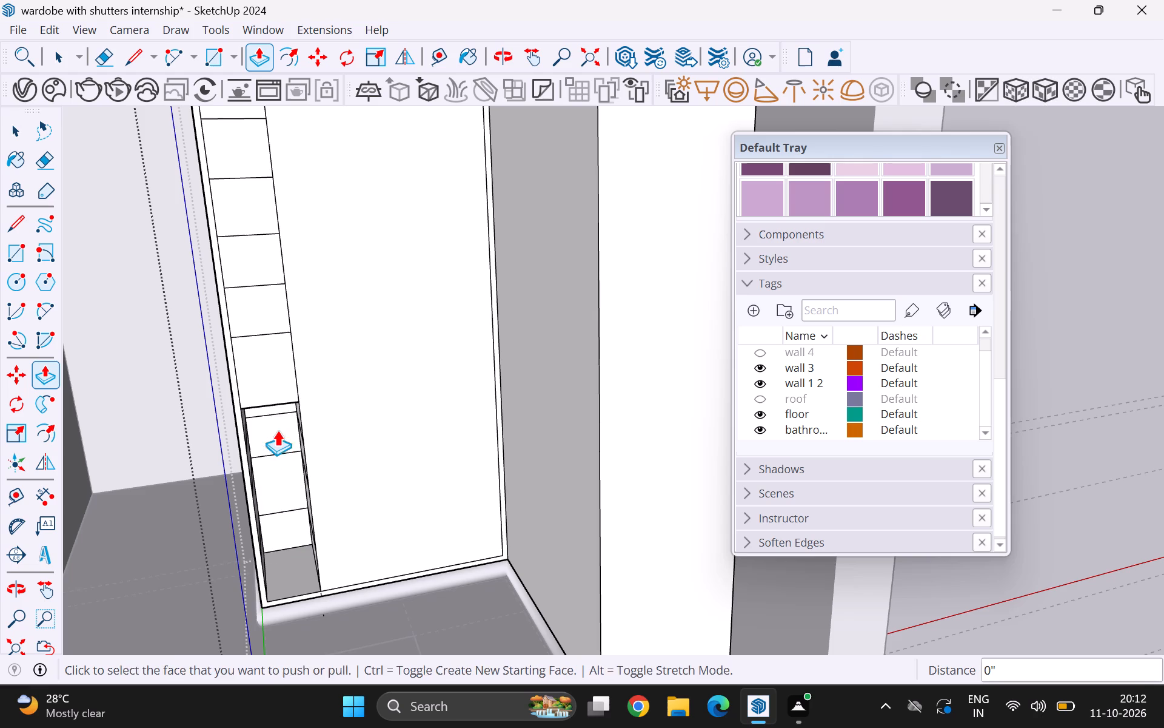
pyautogui.doubleClick(273, 380)
pyautogui.doubleClick(259, 313)
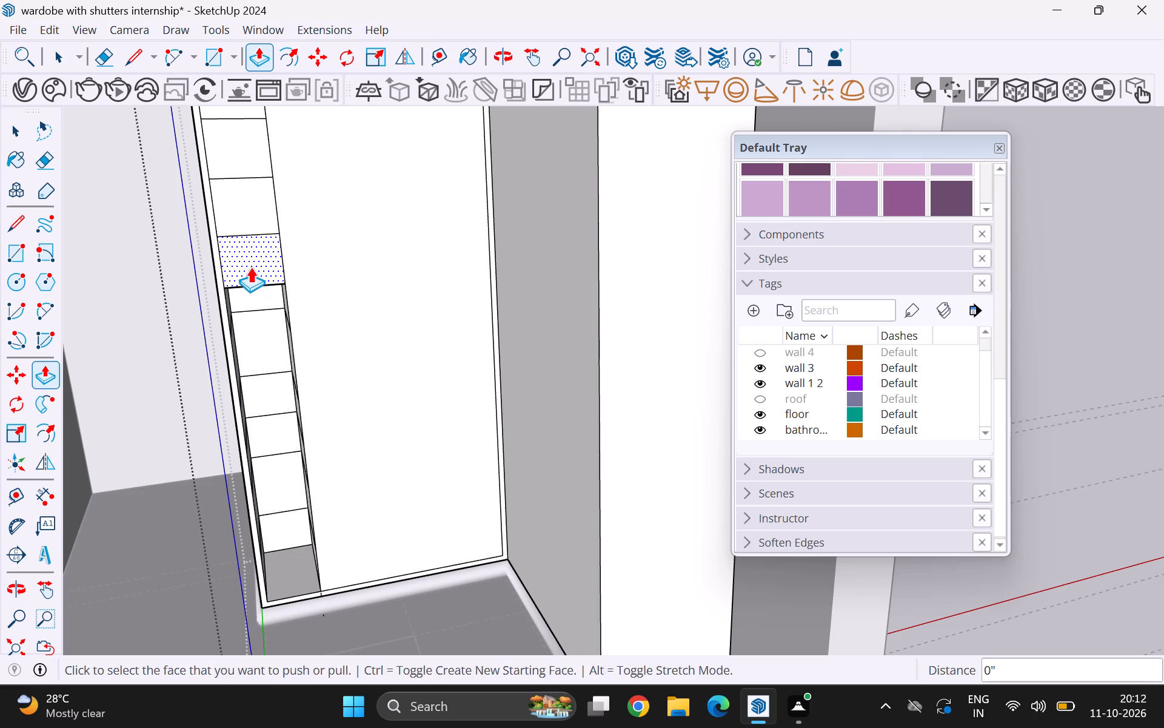
pyautogui.doubleClick(250, 267)
pyautogui.click(242, 215)
pyautogui.moveTo(242, 215); pyautogui.dragTo(246, 247)
pyautogui.scroll(-5, 333, 511)
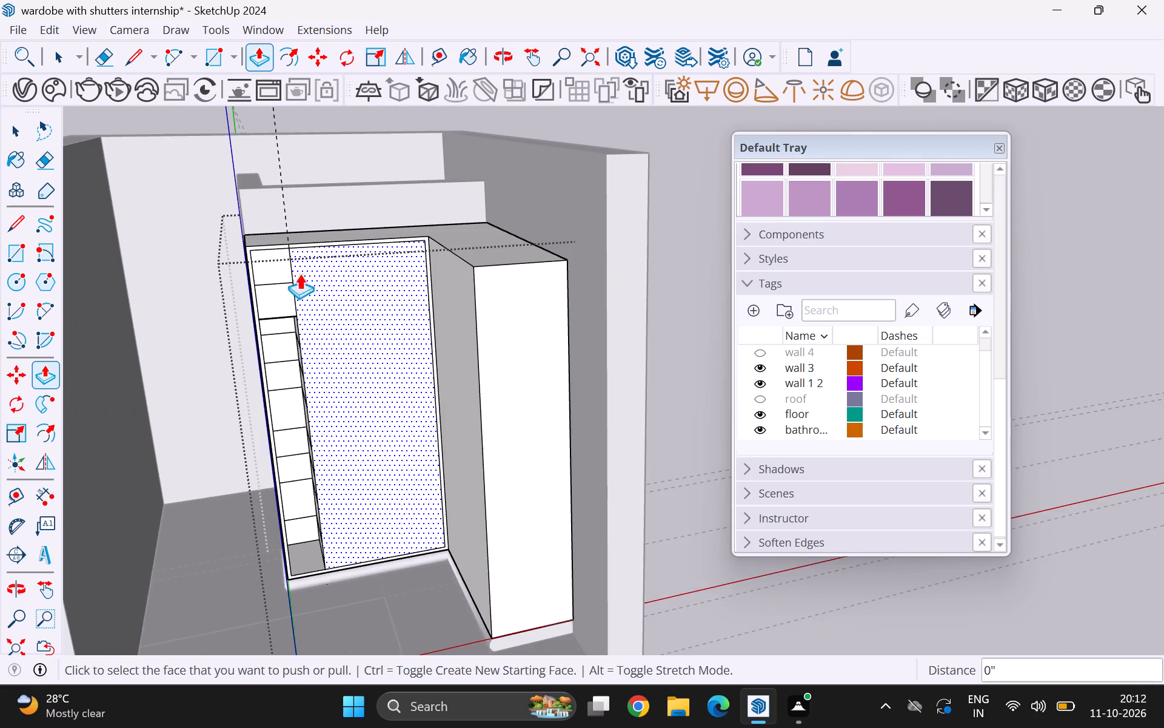
pyautogui.scroll(4, 278, 243)
pyautogui.doubleClick(269, 274)
pyautogui.doubleClick(269, 309)
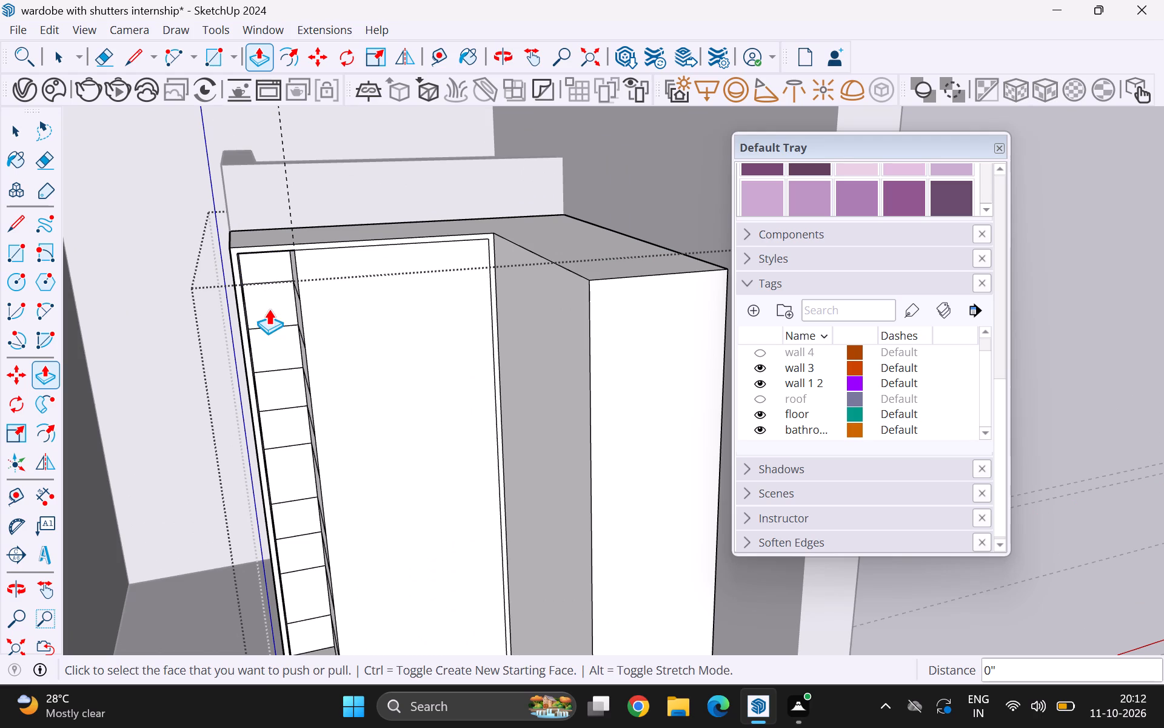
# Erase the horizontal divider lines across the back face of the recessed narrow strip.
pyautogui.press('e')
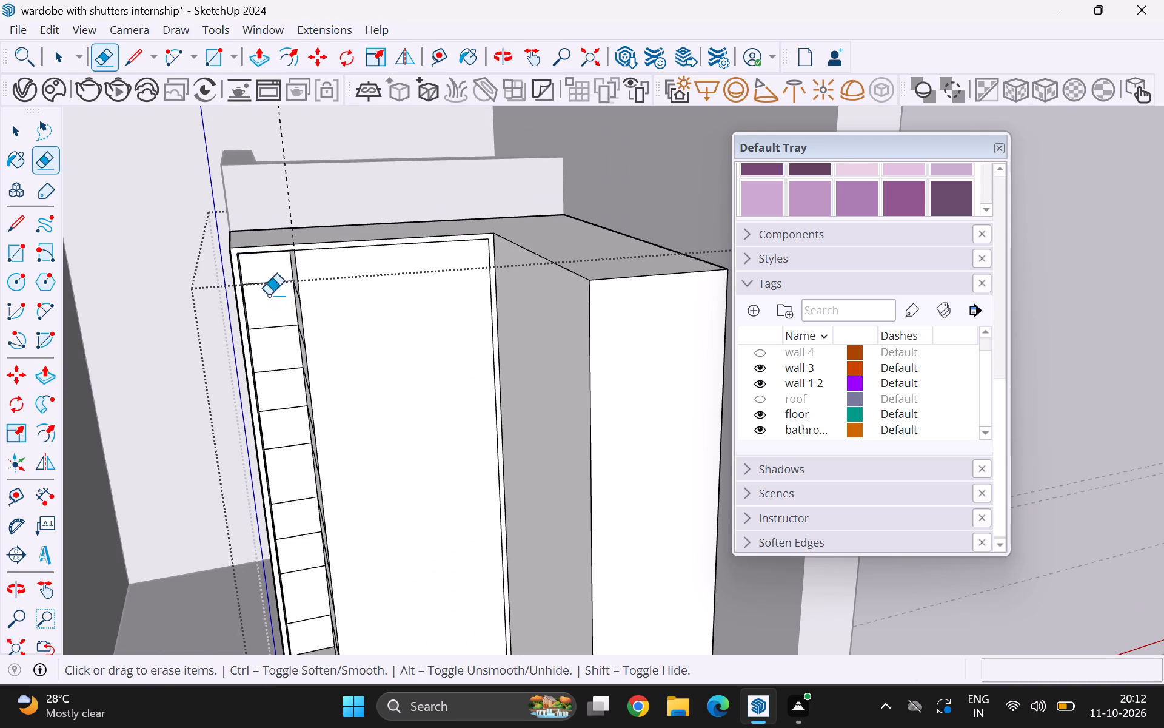
pyautogui.moveTo(256, 352); pyautogui.dragTo(256, 311, button='middle')
pyautogui.moveTo(270, 245); pyautogui.dragTo(270, 334)
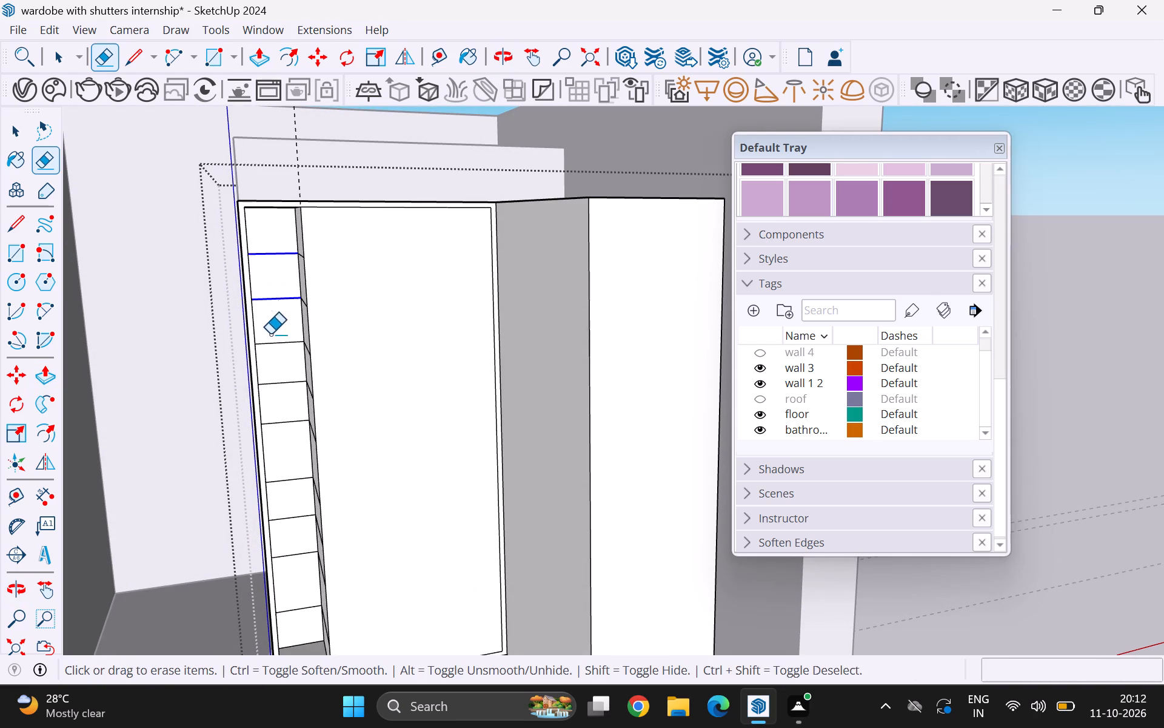
pyautogui.moveTo(270, 334); pyautogui.dragTo(301, 623)
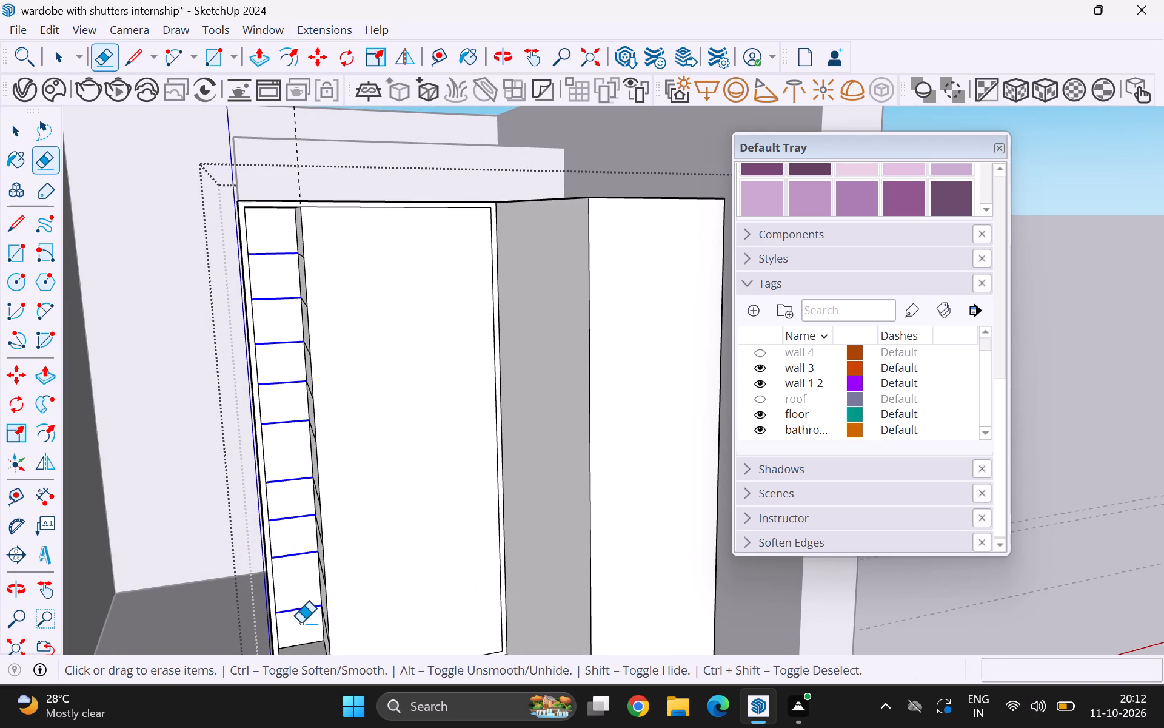
pyautogui.moveTo(301, 623); pyautogui.dragTo(301, 625)
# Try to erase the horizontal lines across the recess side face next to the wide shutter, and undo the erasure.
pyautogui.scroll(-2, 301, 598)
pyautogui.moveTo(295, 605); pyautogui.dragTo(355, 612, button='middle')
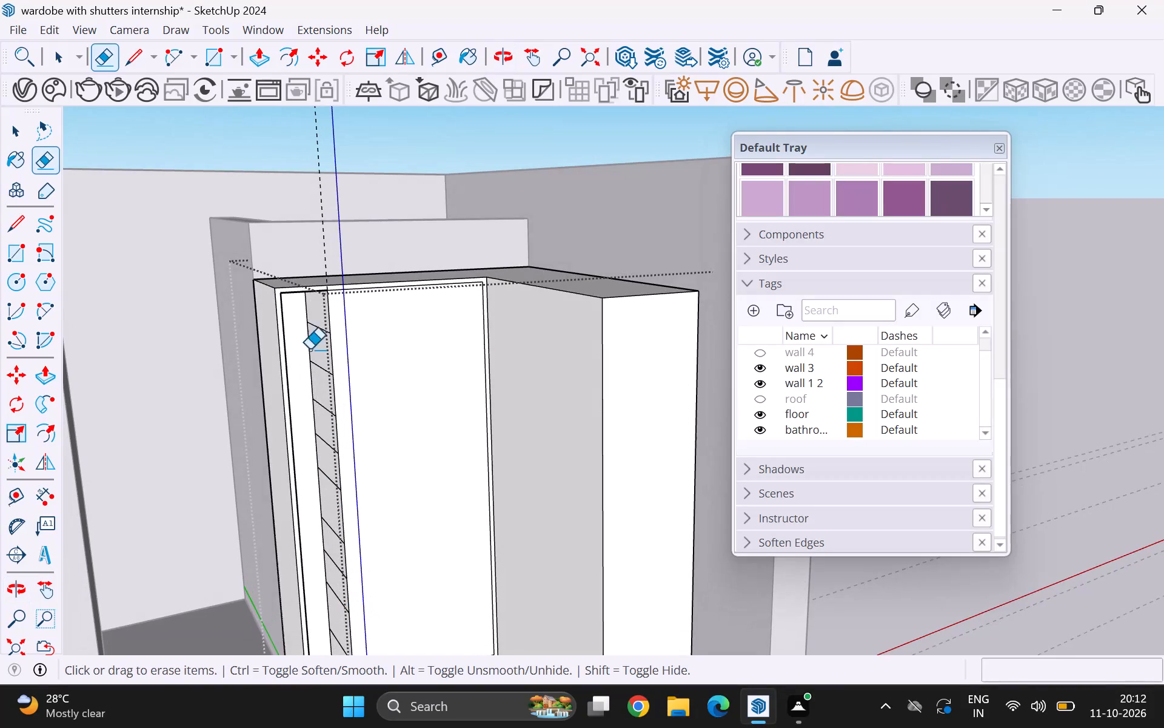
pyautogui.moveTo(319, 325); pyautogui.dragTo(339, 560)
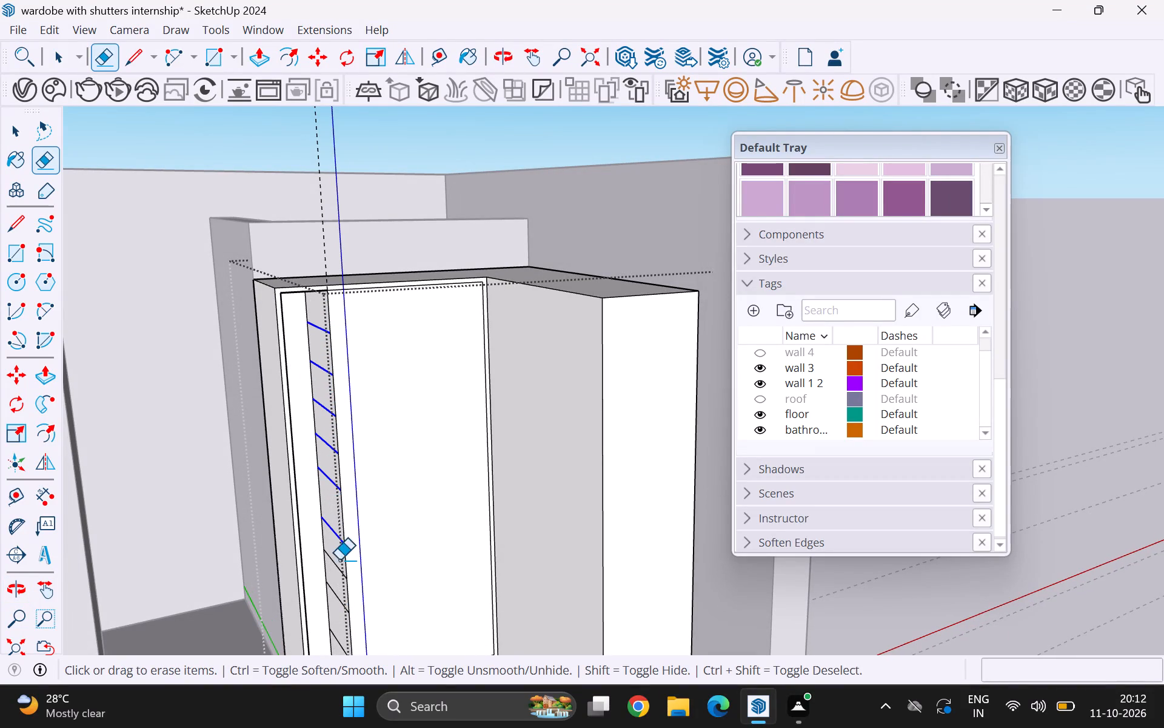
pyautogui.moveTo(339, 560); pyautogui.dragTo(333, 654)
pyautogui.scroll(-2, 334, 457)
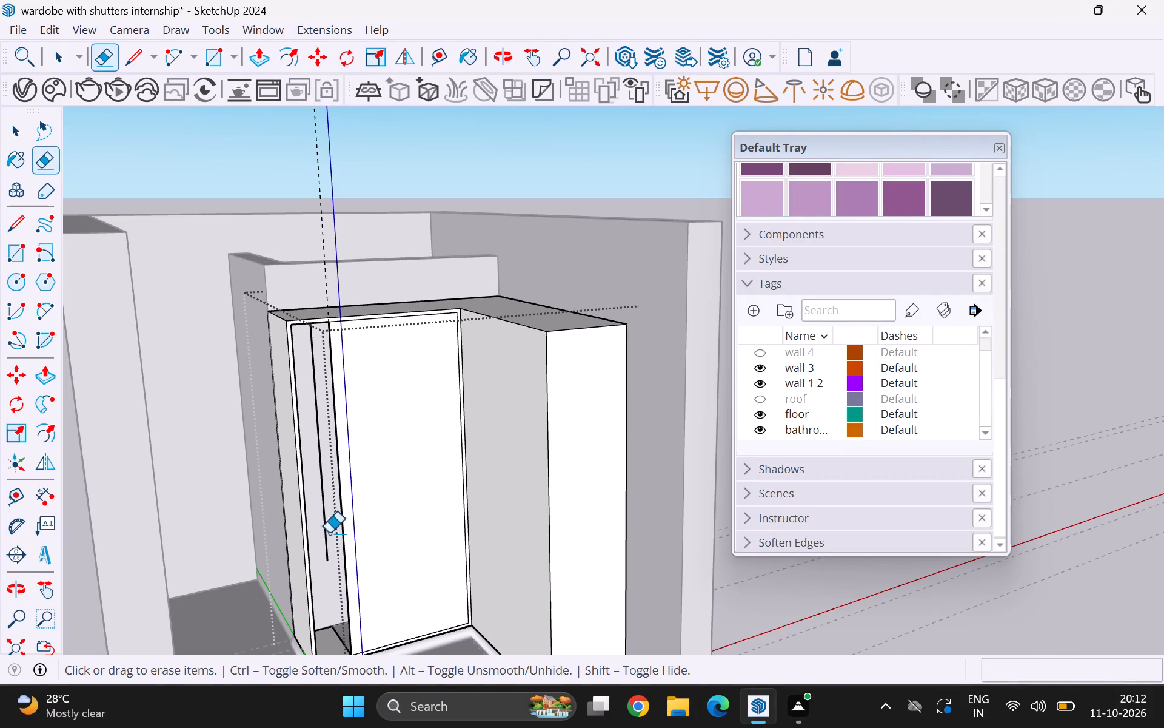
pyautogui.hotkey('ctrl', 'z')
# Erase the horizontal lines across the recess side face next to the wide shutter, leaving its vertical edges.
pyautogui.moveTo(326, 633); pyautogui.dragTo(367, 615, button='middle')
pyautogui.scroll(4, 339, 636)
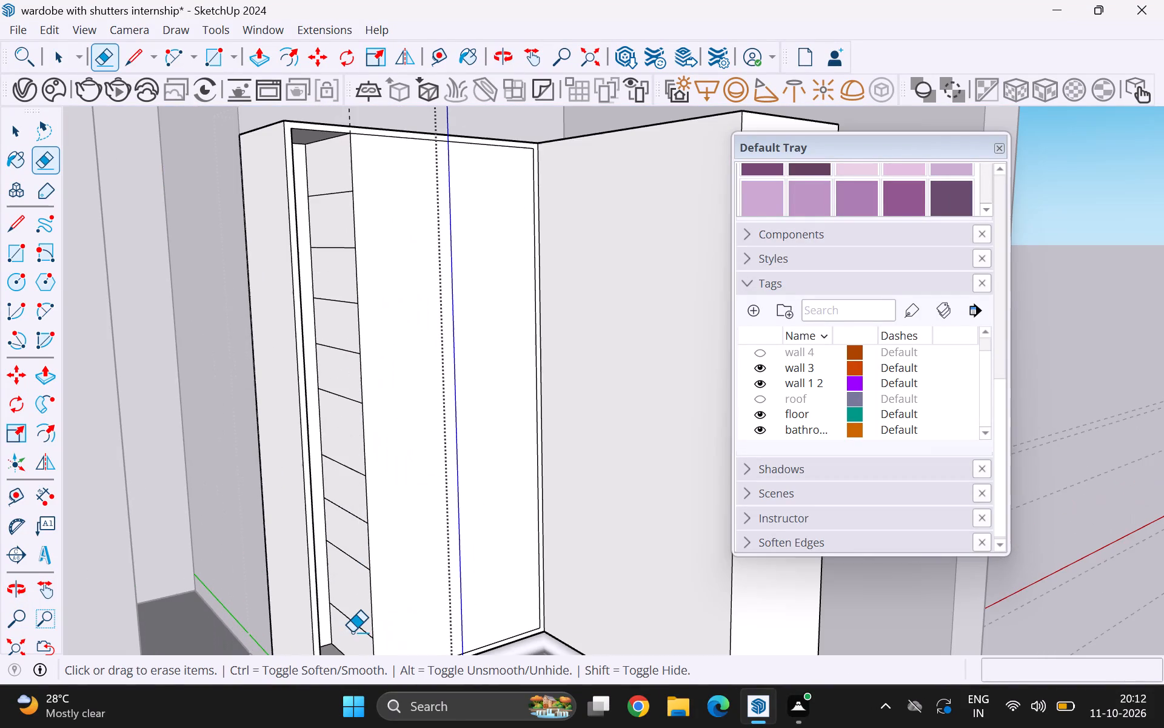
pyautogui.moveTo(353, 614); pyautogui.dragTo(352, 591)
pyautogui.moveTo(345, 545); pyautogui.dragTo(345, 545)
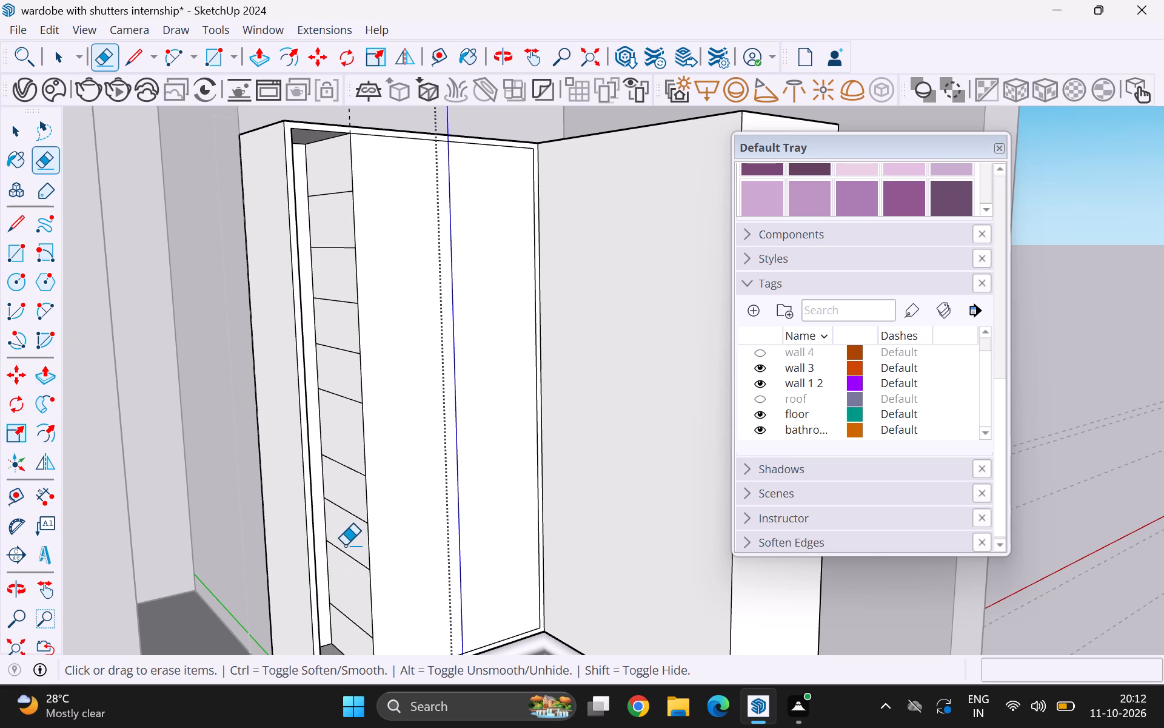
pyautogui.moveTo(345, 545); pyautogui.dragTo(345, 635)
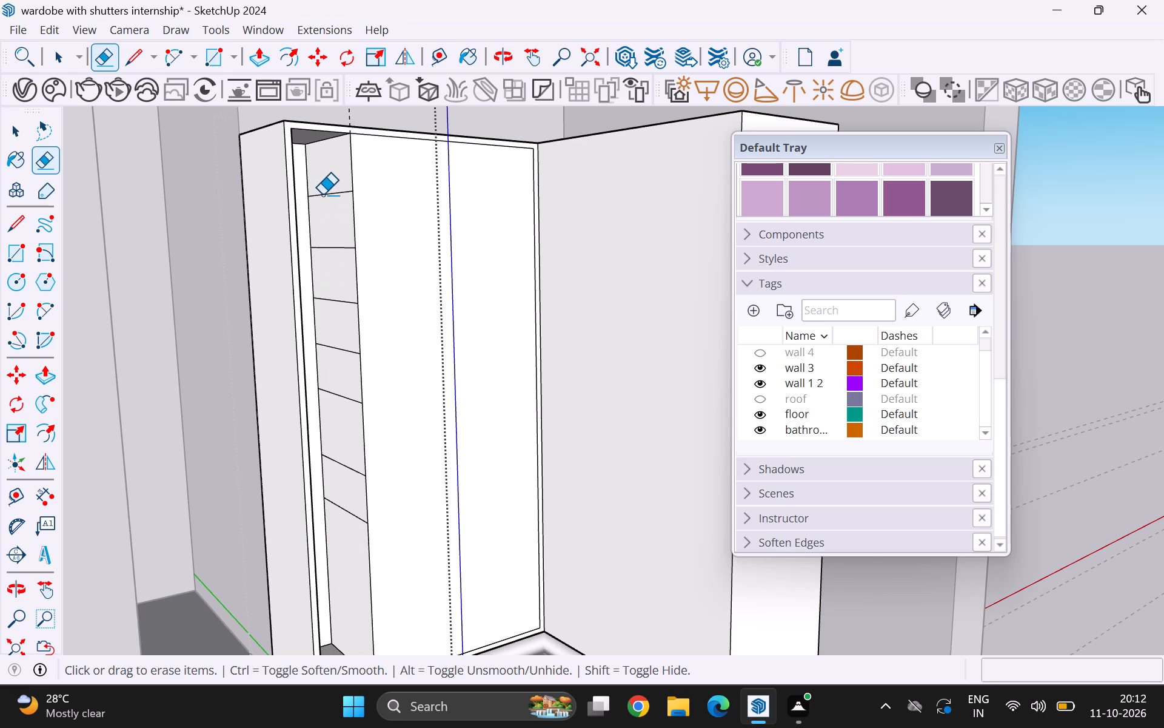
pyautogui.moveTo(324, 190); pyautogui.dragTo(340, 517)
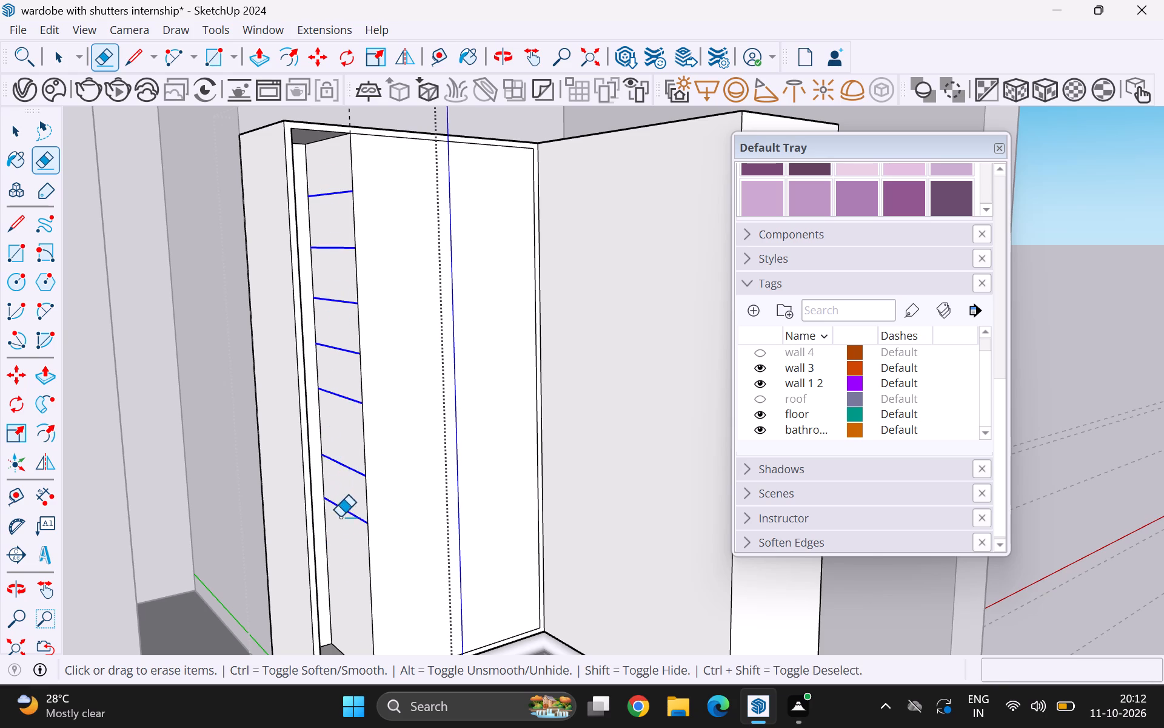
pyautogui.moveTo(340, 517); pyautogui.dragTo(340, 527)
# Erase all the horizontal lines across the opposite, outer side face of the recess.
pyautogui.scroll(-4, 334, 523)
pyautogui.moveTo(354, 471); pyautogui.dragTo(84, 493, button='middle')
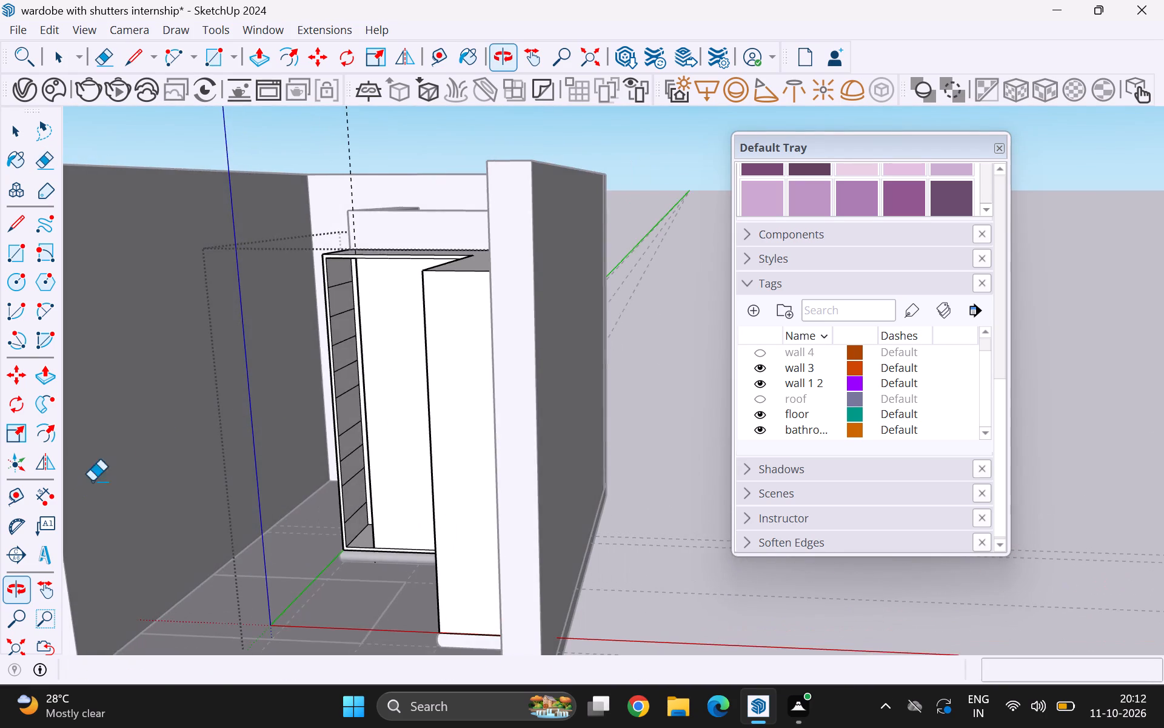
pyautogui.scroll(10, 327, 308)
pyautogui.moveTo(344, 243); pyautogui.dragTo(364, 441)
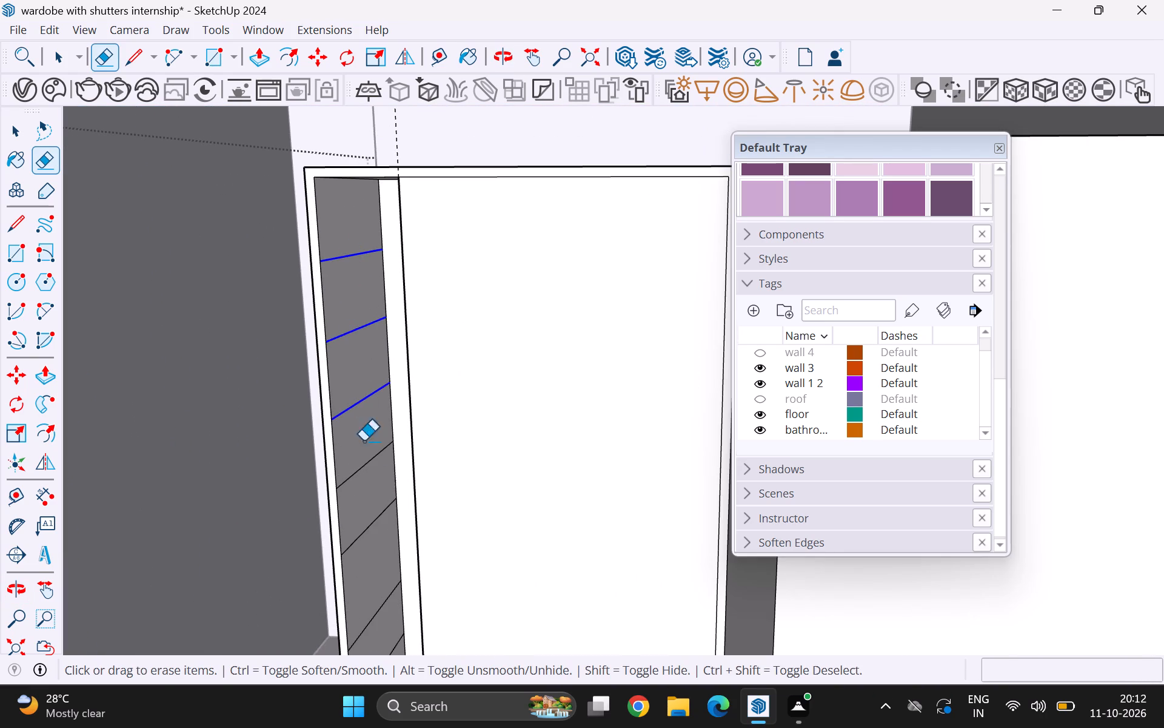
pyautogui.moveTo(364, 441); pyautogui.dragTo(402, 655)
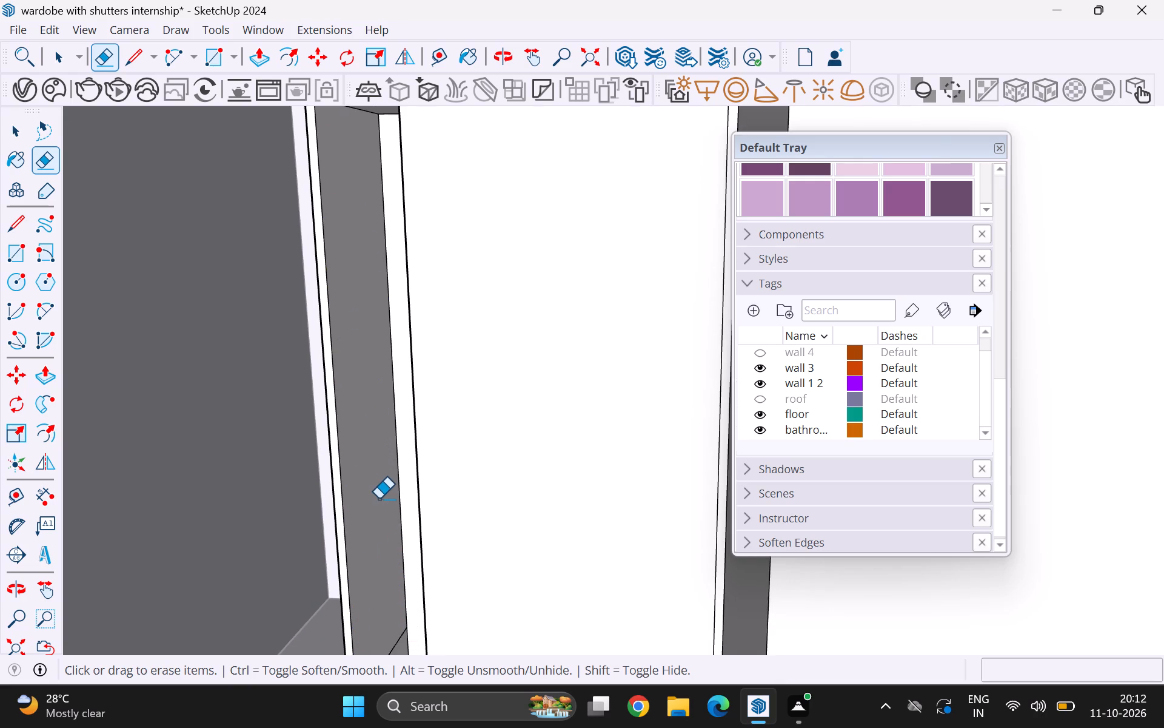
pyautogui.scroll(-10, 381, 474)
pyautogui.scroll(6, 393, 608)
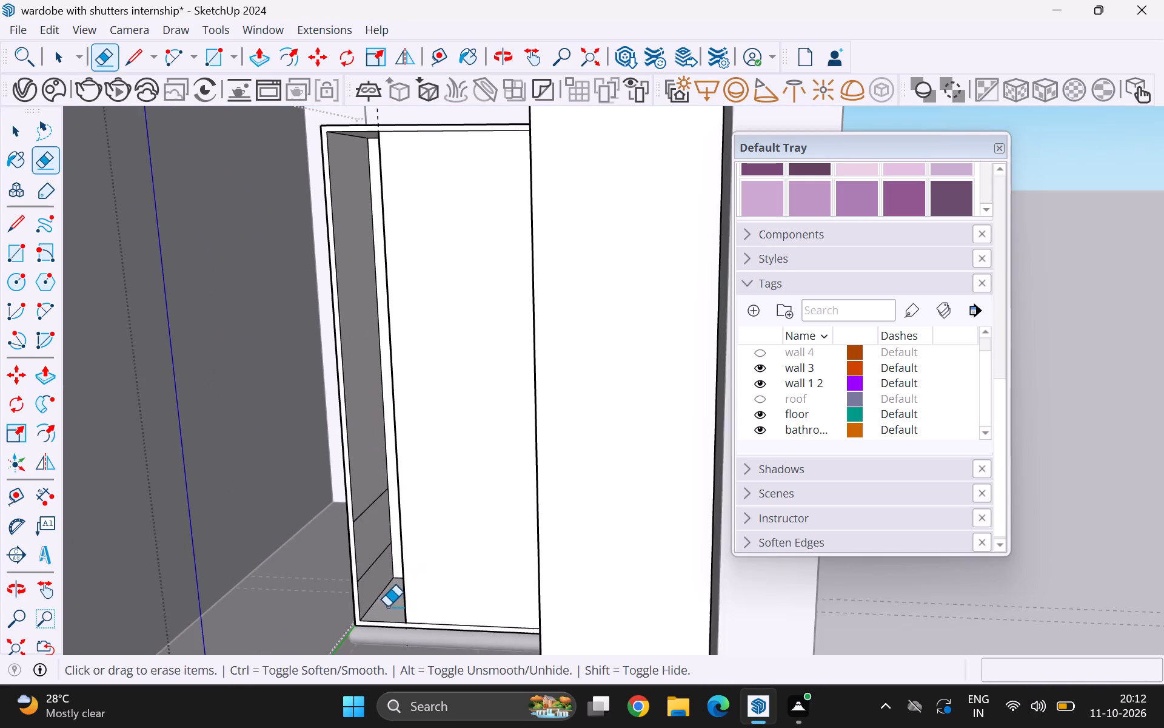
pyautogui.scroll(4, 387, 607)
pyautogui.moveTo(363, 465); pyautogui.dragTo(376, 562)
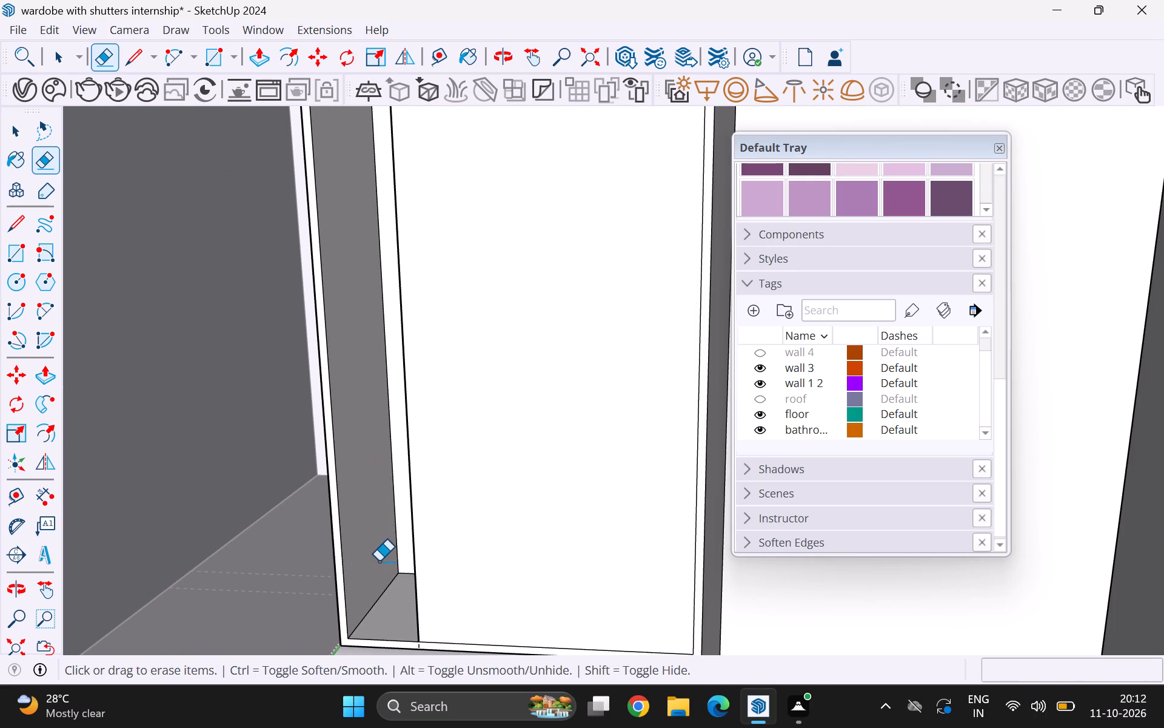
# Copy the recess's bottom face out of the wardrobe group and paste it in place as separate geometry.
pyautogui.press('space')
pyautogui.scroll(-4, 356, 505)
pyautogui.moveTo(303, 529); pyautogui.dragTo(397, 548, button='middle')
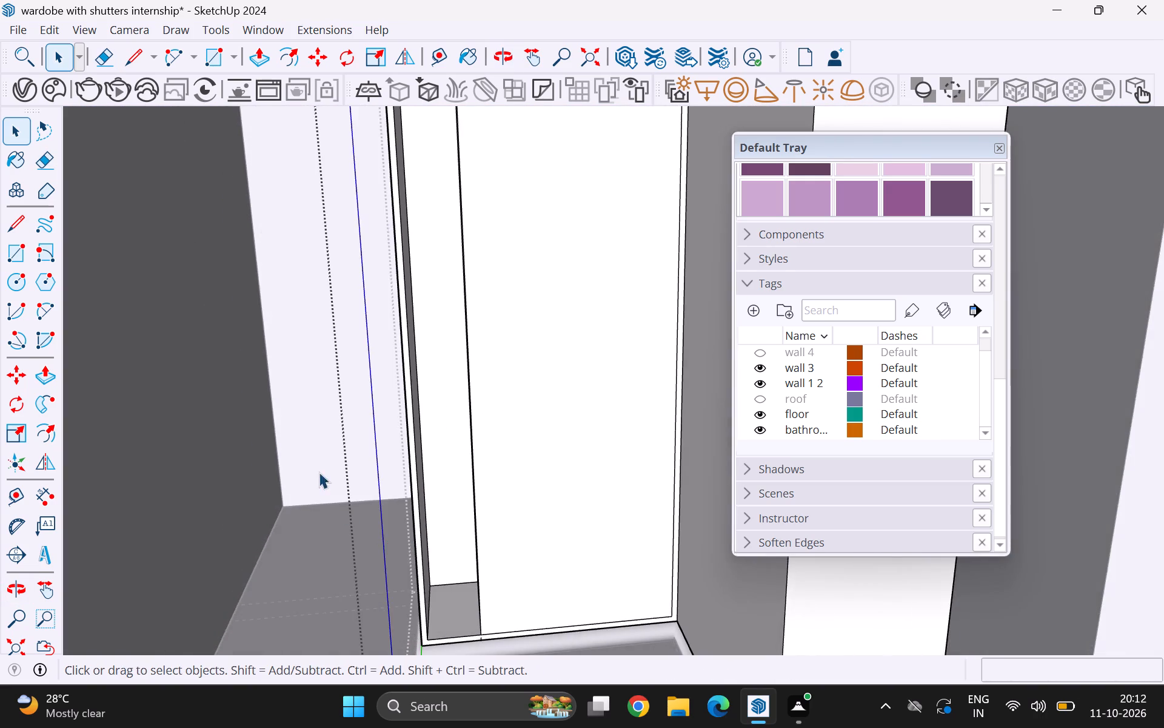
pyautogui.scroll(-3, 316, 480)
pyautogui.scroll(-3, 381, 506)
pyautogui.moveTo(366, 559); pyautogui.dragTo(391, 561, button='middle')
pyautogui.scroll(8, 396, 568)
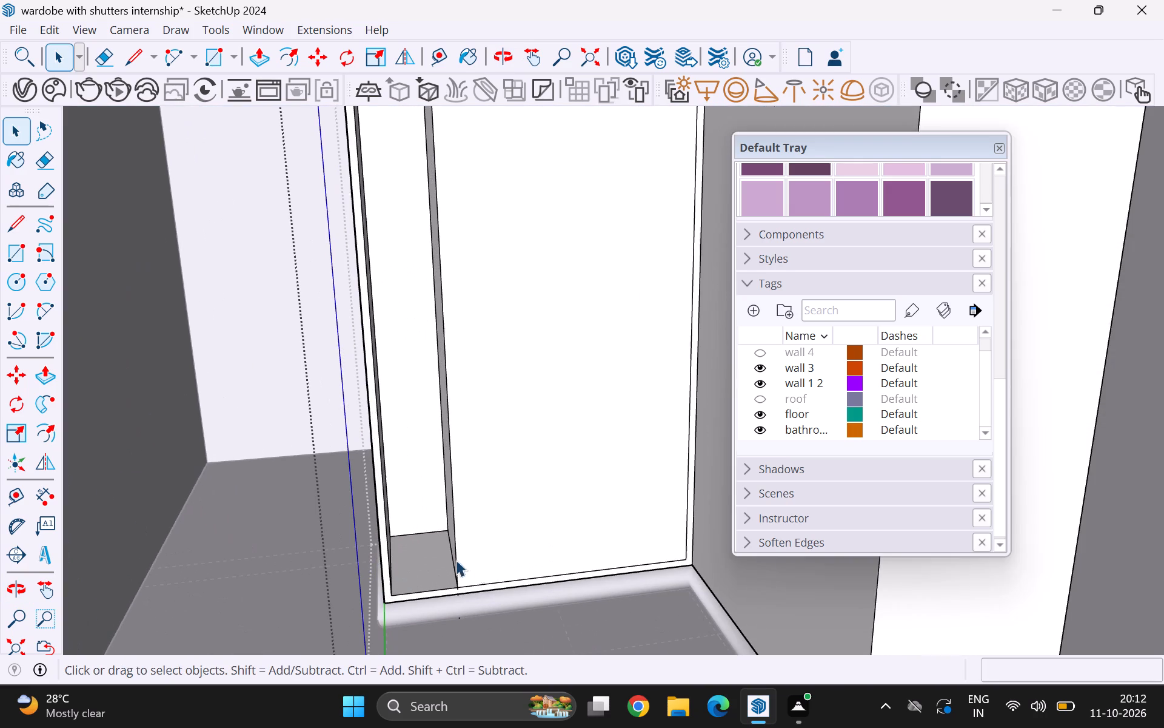
pyautogui.click(421, 562)
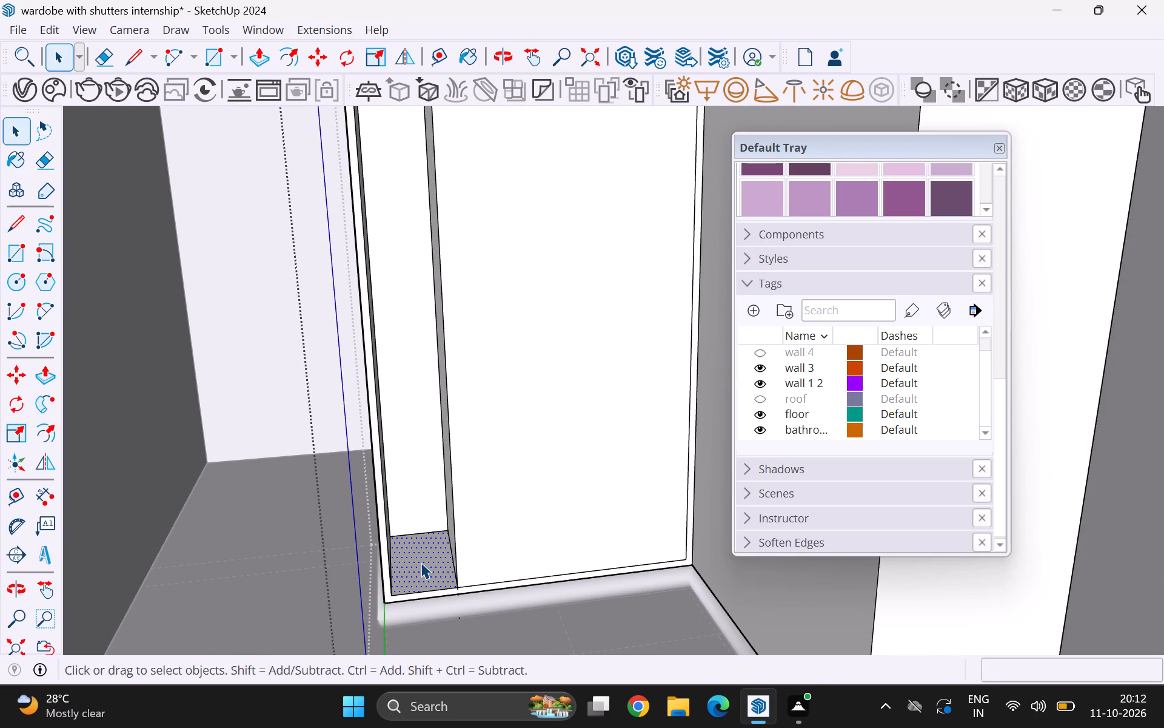
pyautogui.hotkey('ctrl', 'c')
pyautogui.scroll(-5, 418, 558)
pyautogui.scroll(-4, 333, 536)
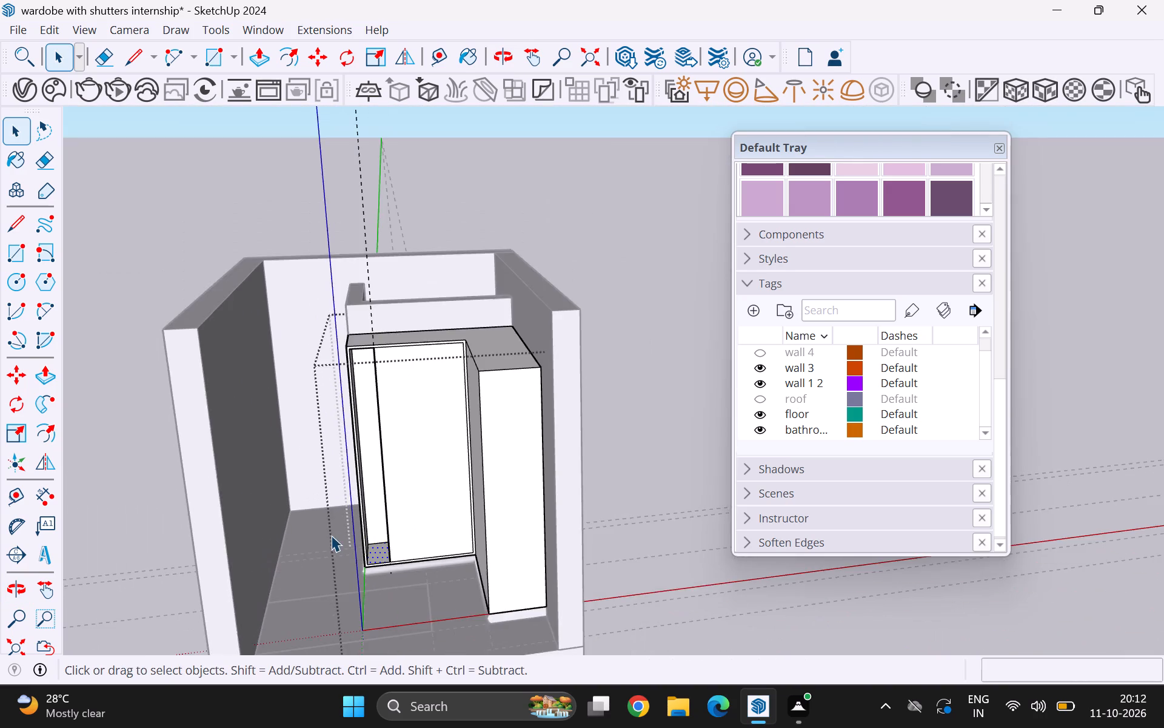
pyautogui.scroll(-5, 331, 535)
pyautogui.click(366, 251)
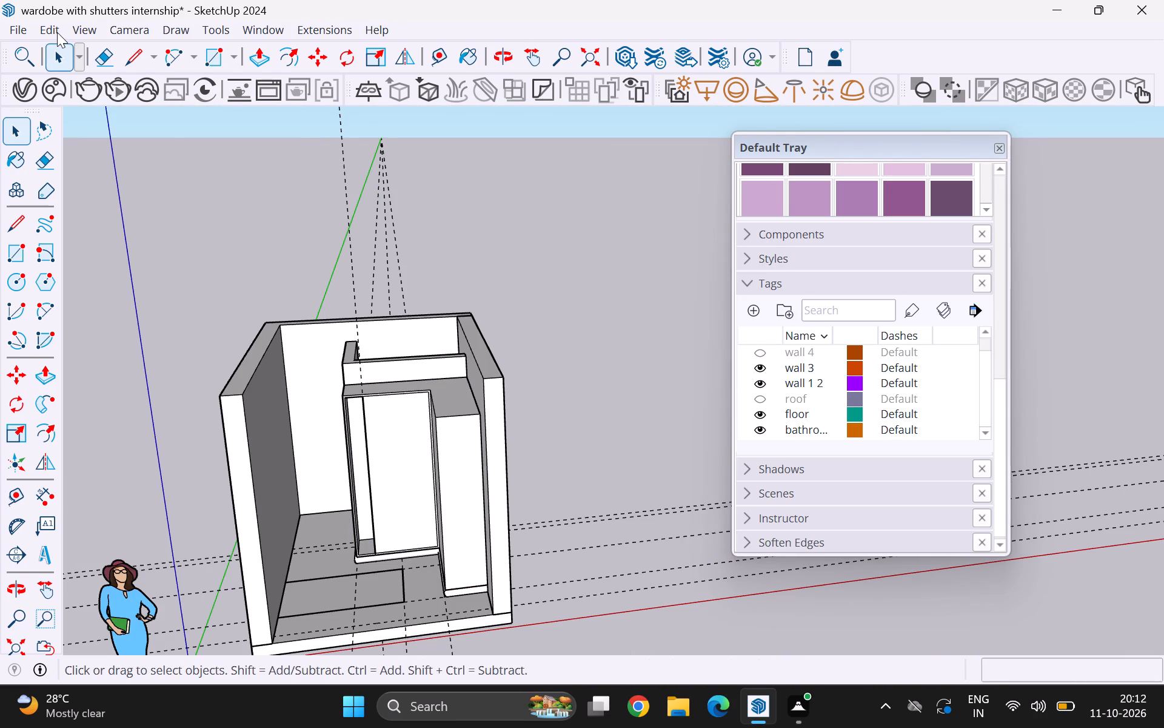
pyautogui.click(57, 32)
pyautogui.click(121, 168)
pyautogui.scroll(5, 418, 563)
pyautogui.scroll(17, 335, 550)
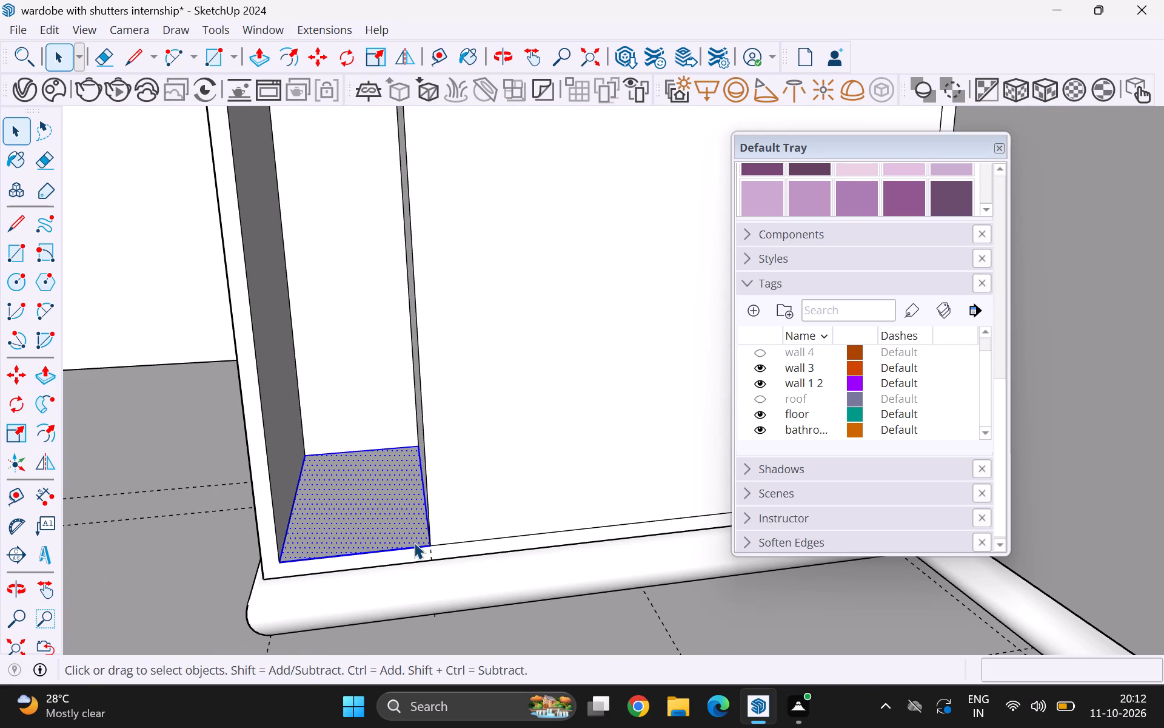
# Extrude the pasted bottom face upward about 1/2" and make the resulting shelf board a group.
pyautogui.press('p')
pyautogui.click(398, 529)
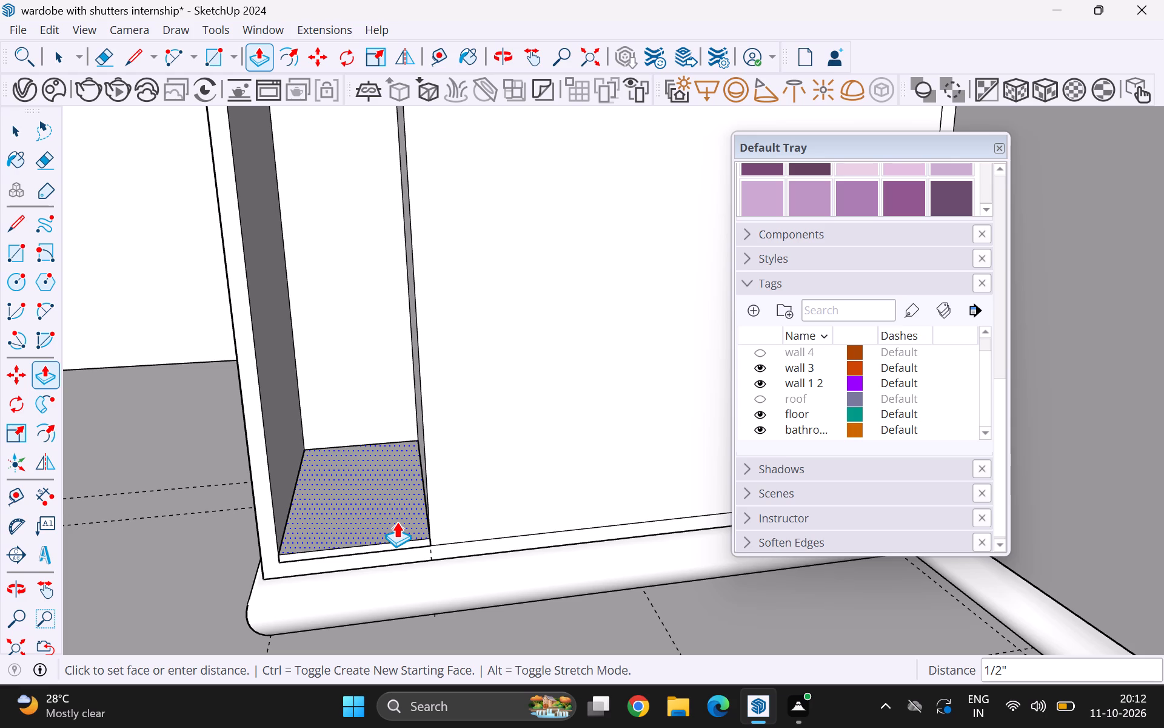
pyautogui.click(396, 522)
pyautogui.press('space')
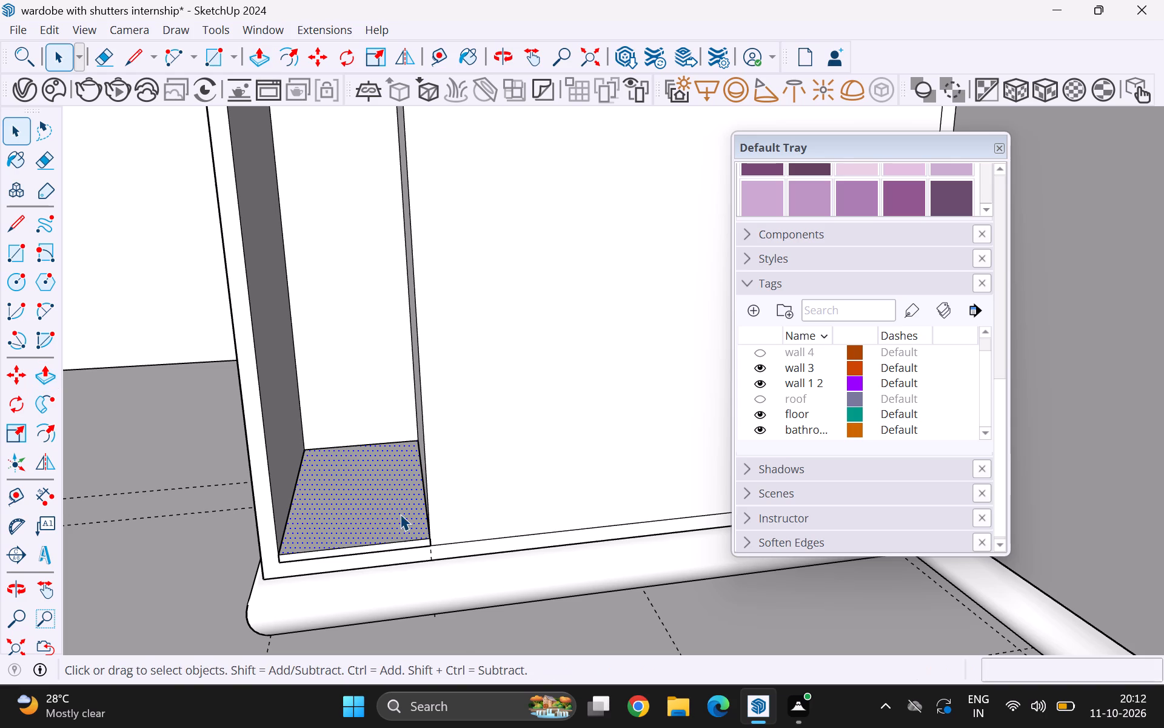
pyautogui.tripleClick(380, 524)
pyautogui.tripleClick(380, 524)
pyautogui.click(380, 524)
pyautogui.rightClick(380, 524)
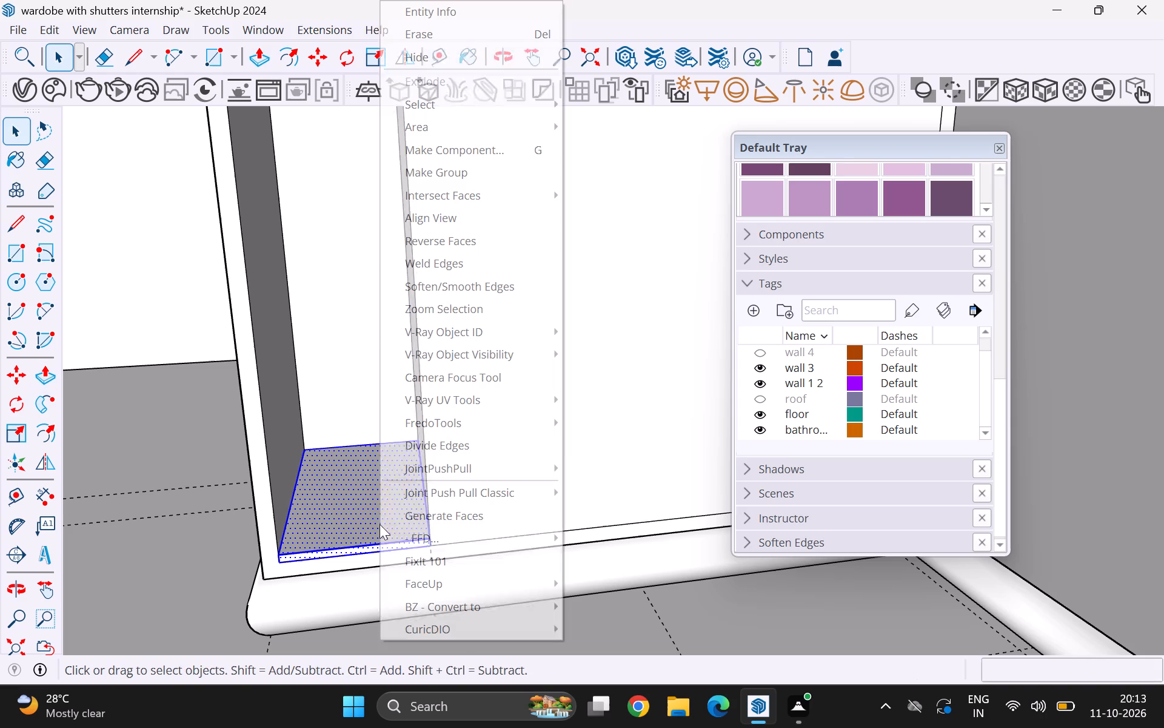
pyautogui.click(441, 169)
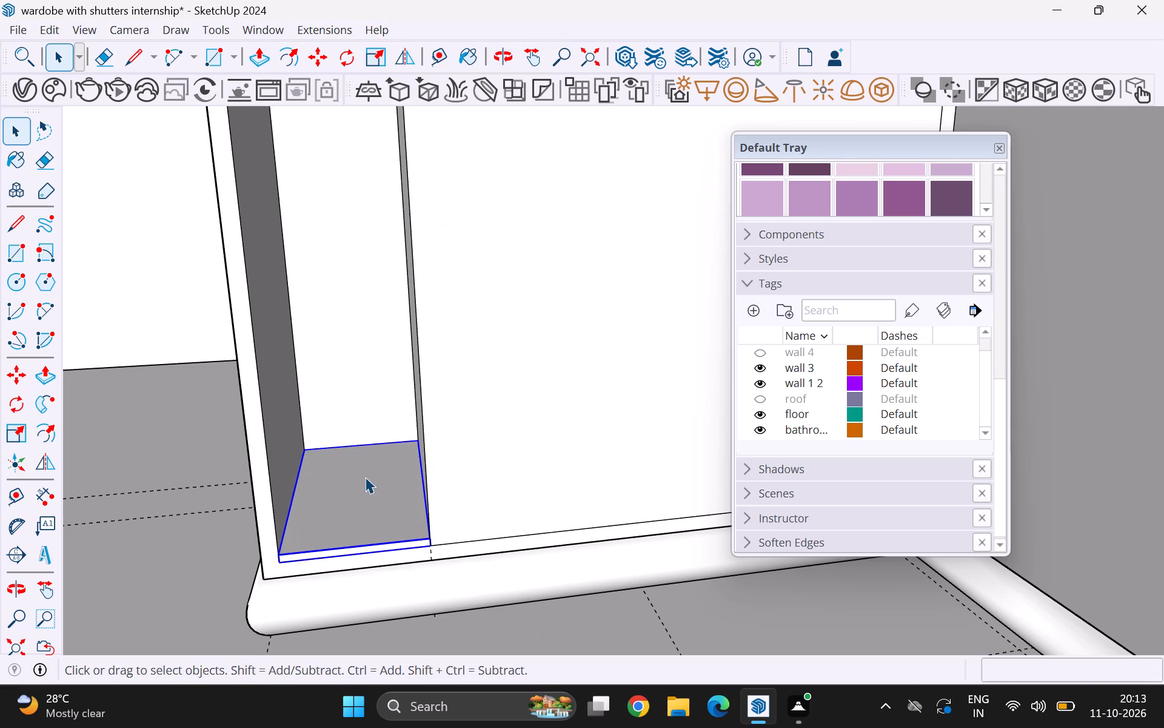
# Copy the shelf board upward twice inside the recess, each copy 8" above the previous one.
pyautogui.scroll(-3, 373, 522)
pyautogui.moveTo(391, 592); pyautogui.dragTo(395, 561, button='middle')
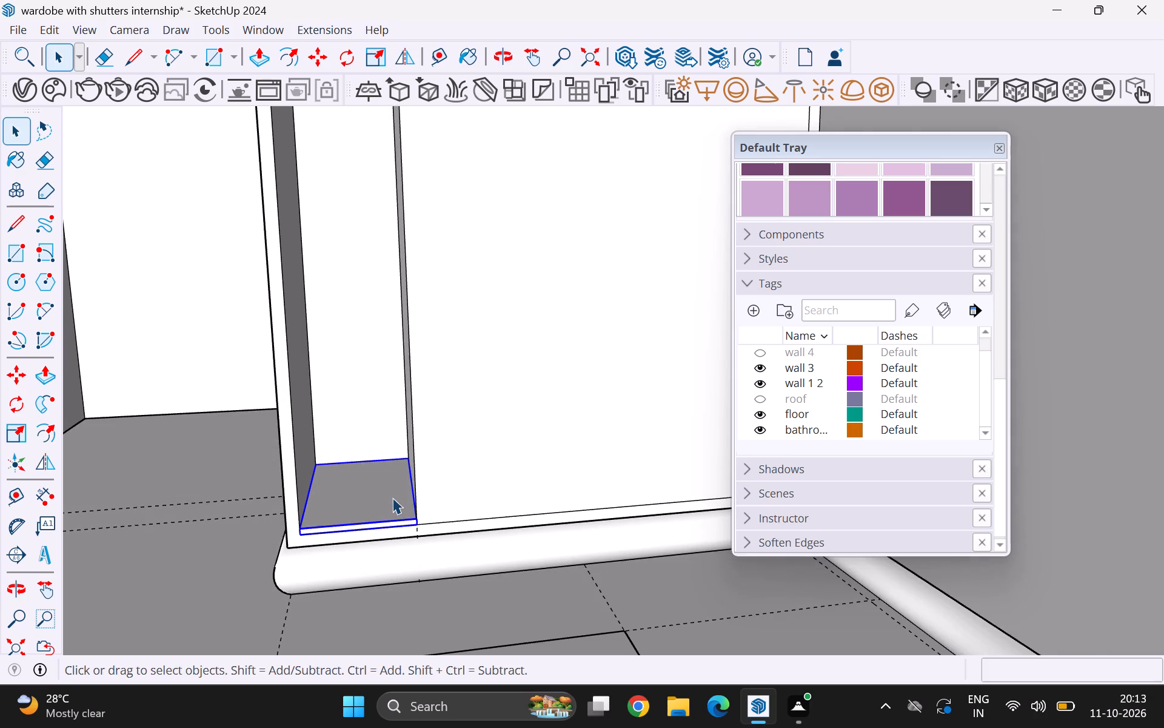
pyautogui.scroll(5, 392, 497)
pyautogui.press('m')
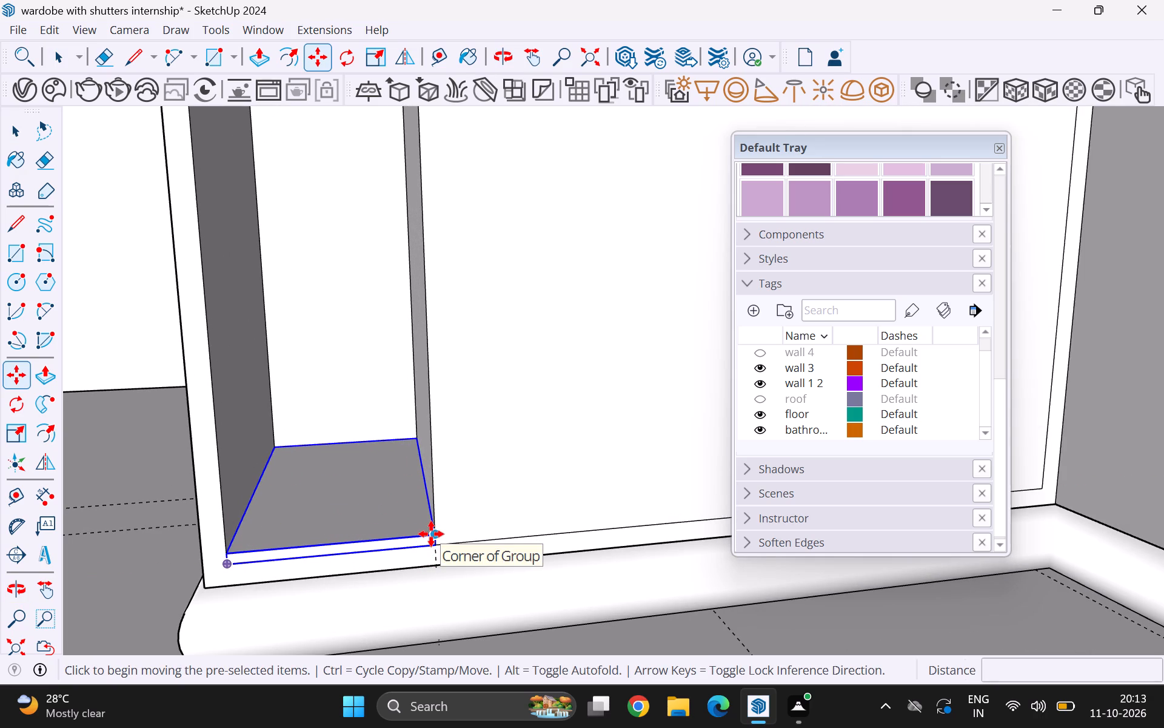
pyautogui.click(431, 534)
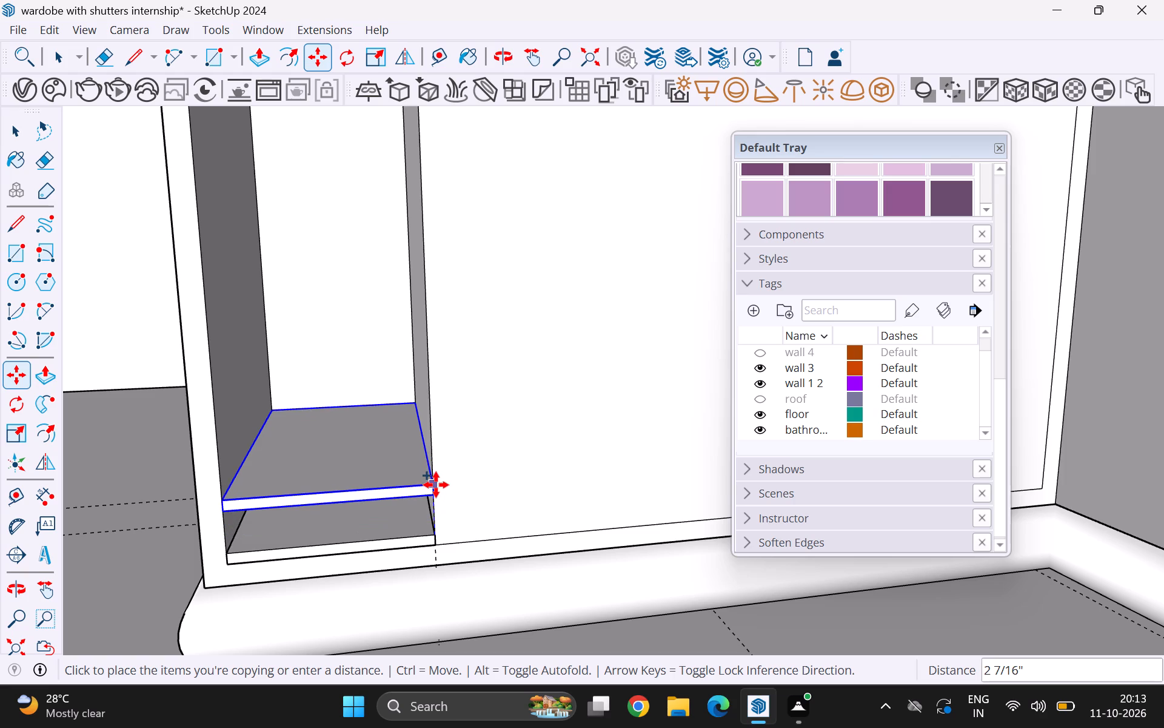
pyautogui.press('8')
pyautogui.press('Return')
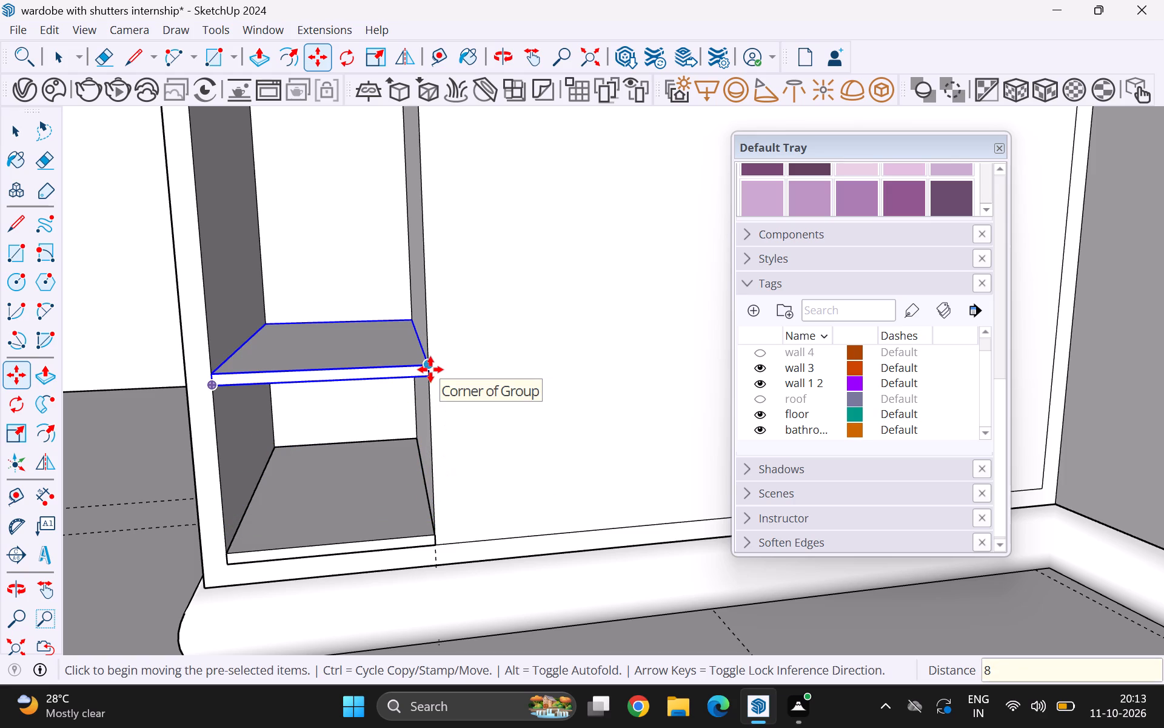
pyautogui.click(430, 369)
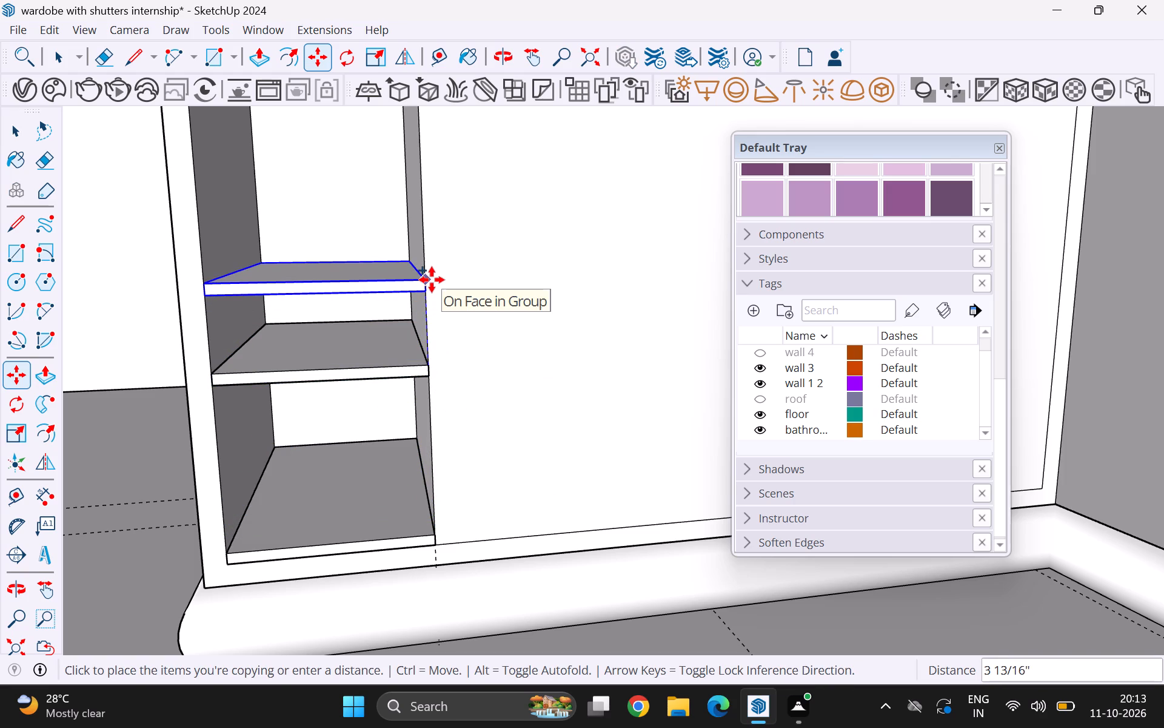
pyautogui.press('8')
pyautogui.press('Return')
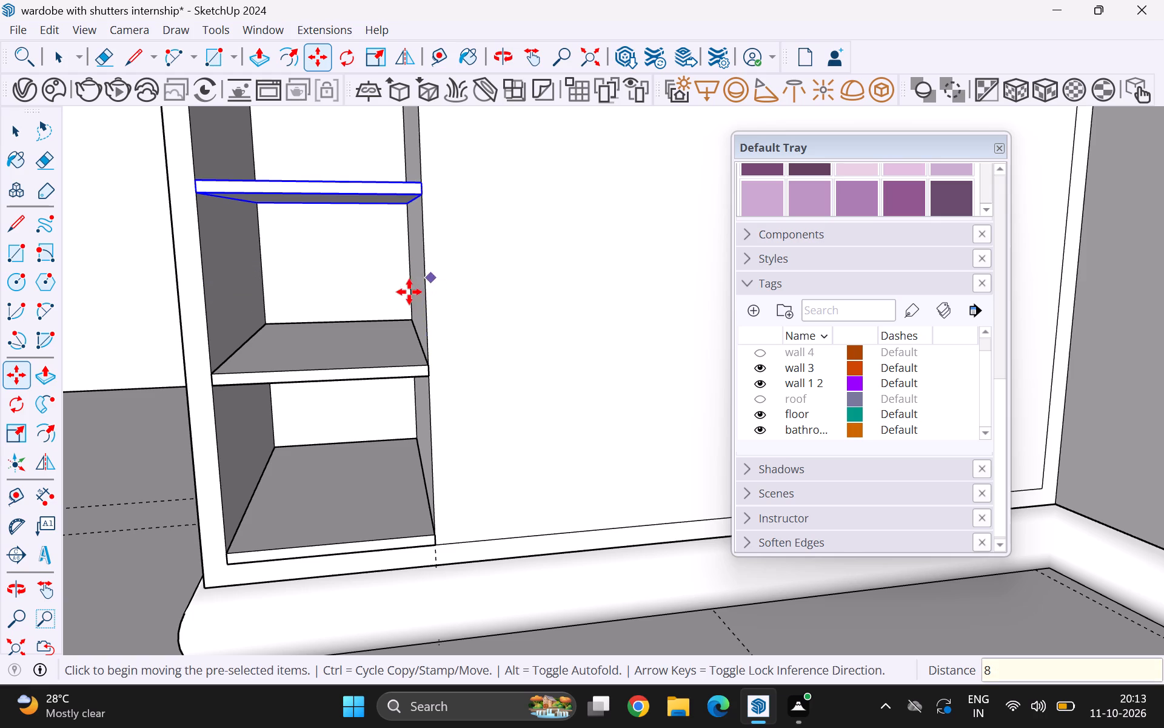
# Copy the topmost shelf board 1' straight up inside the recess.
pyautogui.scroll(-11, 413, 362)
pyautogui.moveTo(418, 399); pyautogui.dragTo(418, 421, button='middle')
pyautogui.scroll(10, 417, 360)
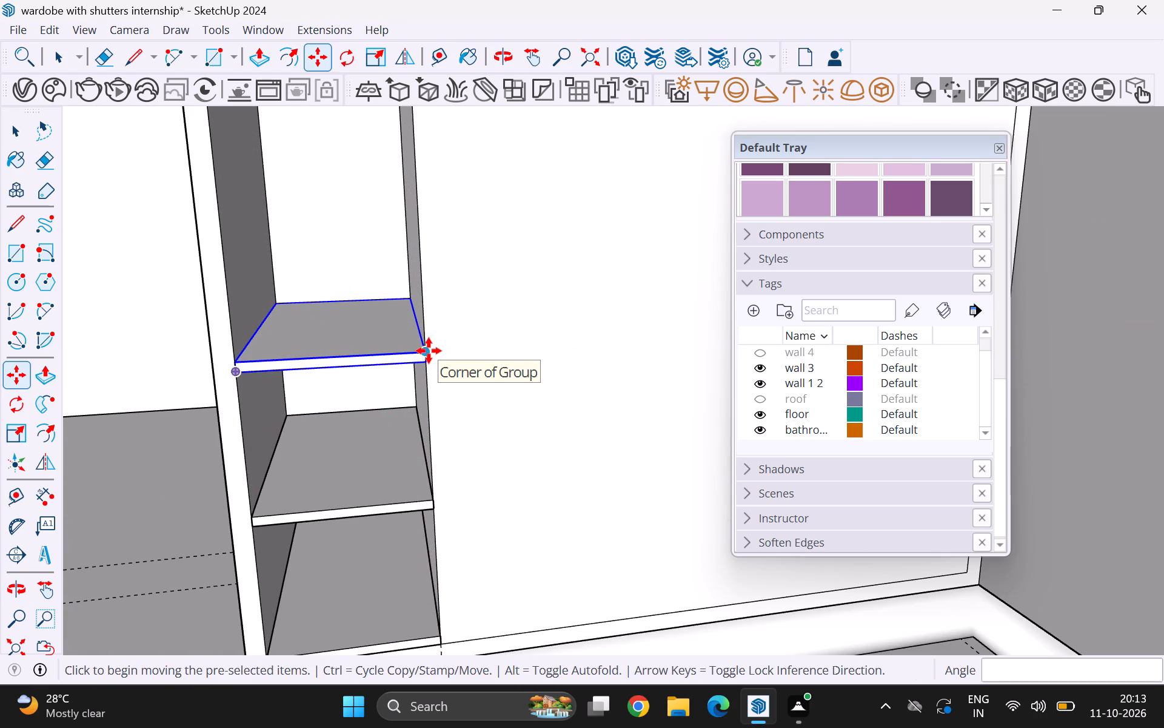
pyautogui.click(429, 351)
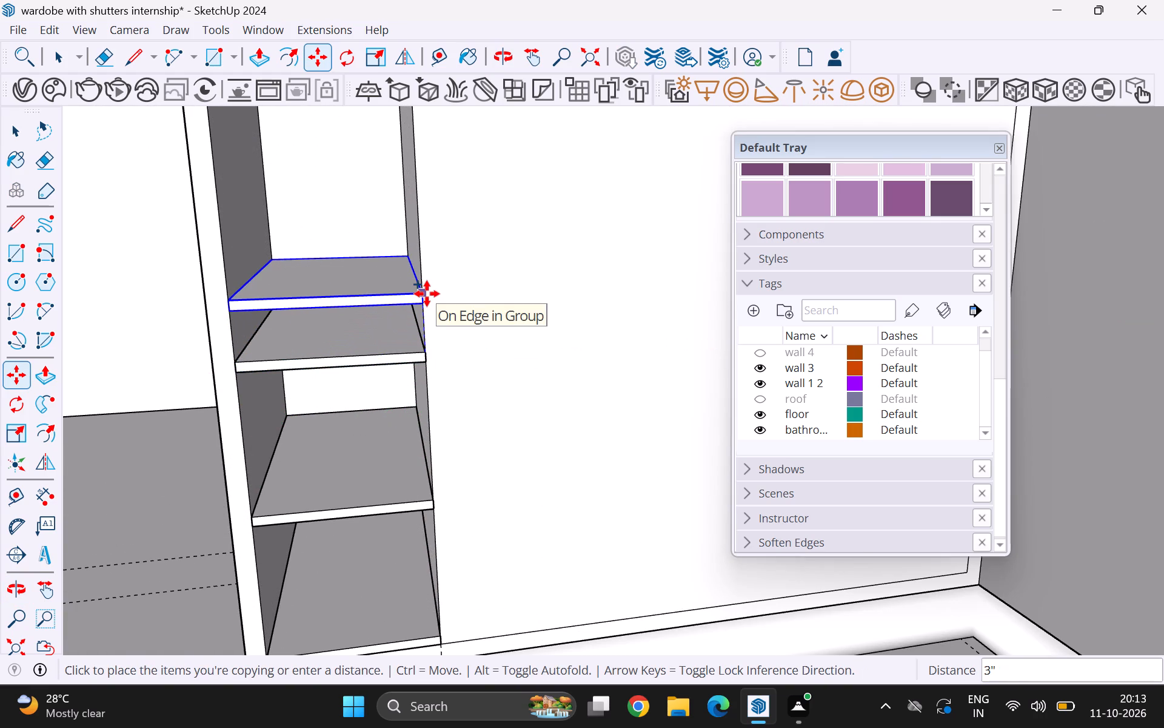
pyautogui.press('1')
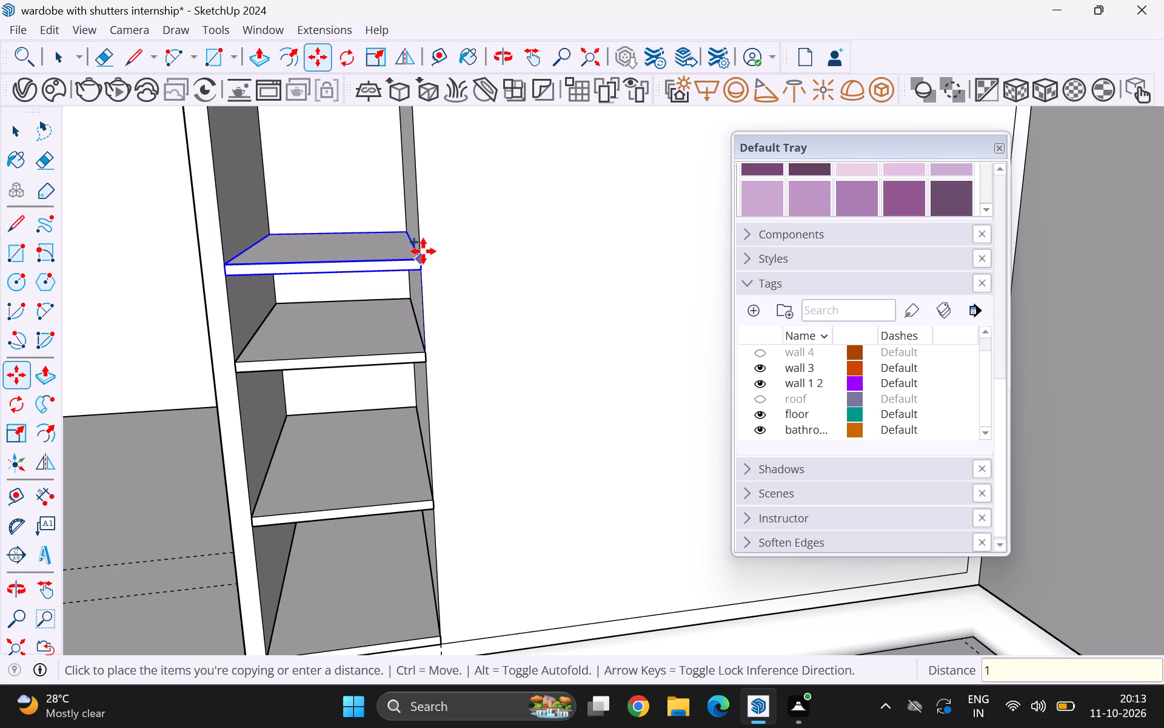
pyautogui.press("'")
pyautogui.press('Return')
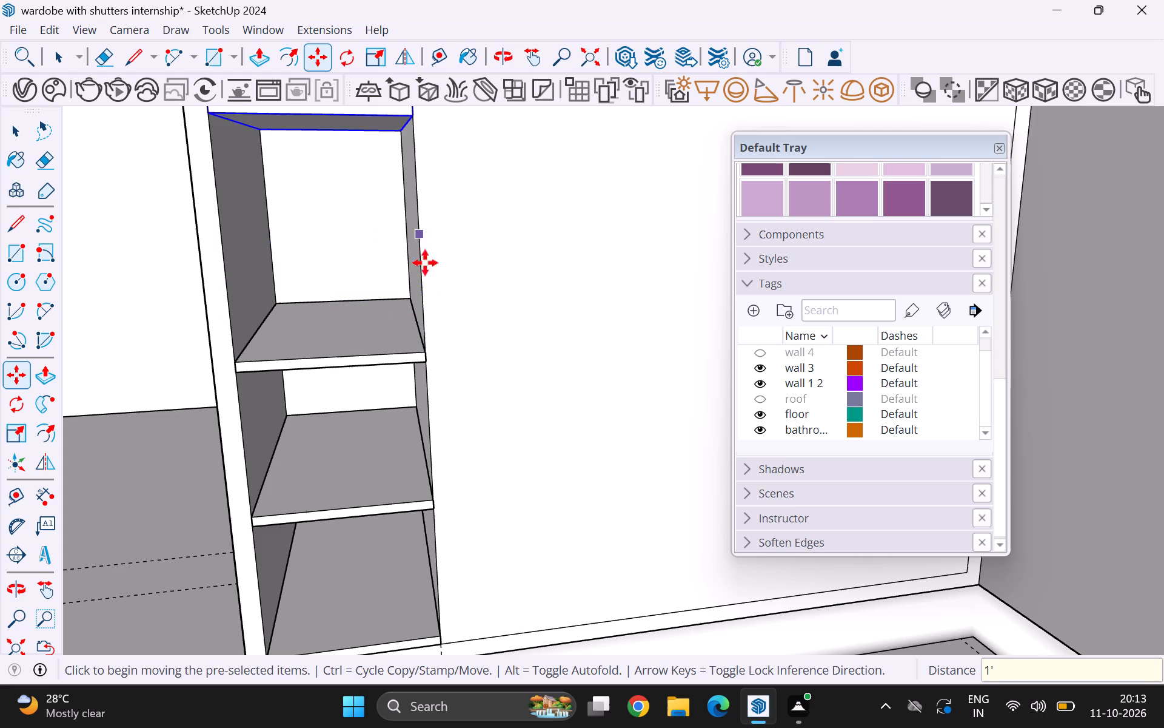
# Copy the topmost shelf board straight up inside the recess twice, each copy 8" above the previous one.
pyautogui.scroll(-4, 412, 468)
pyautogui.scroll(-5, 407, 525)
pyautogui.scroll(9, 420, 348)
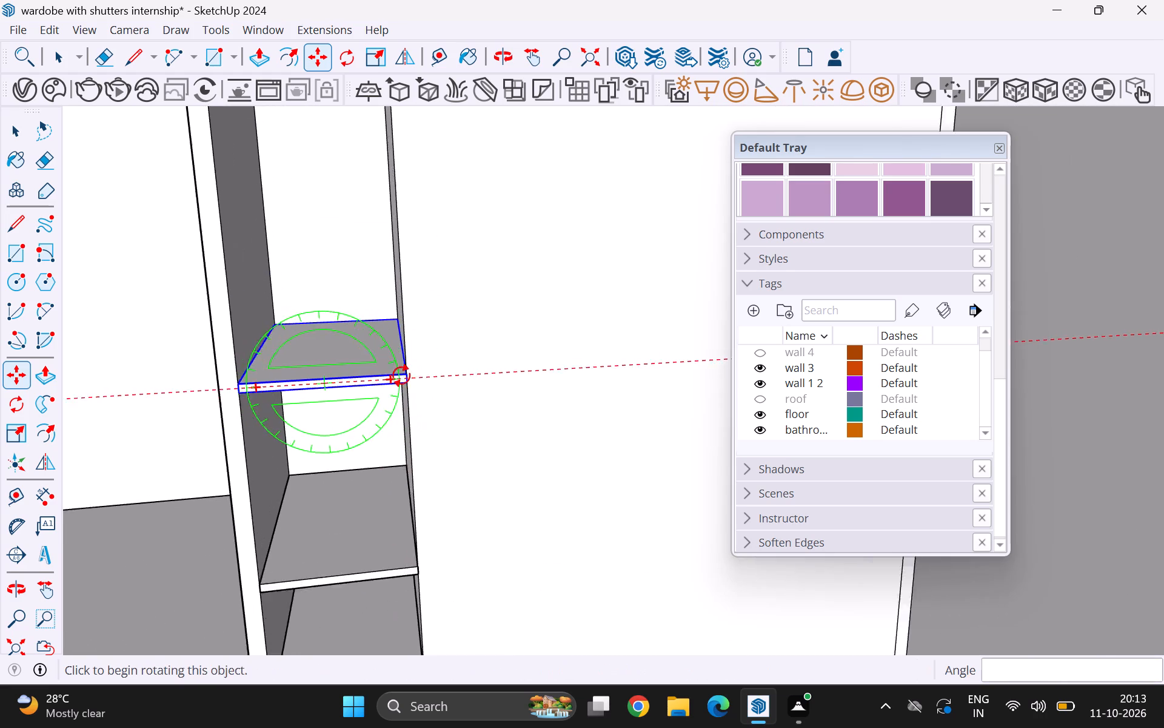
pyautogui.scroll(3, 401, 376)
pyautogui.click(411, 371)
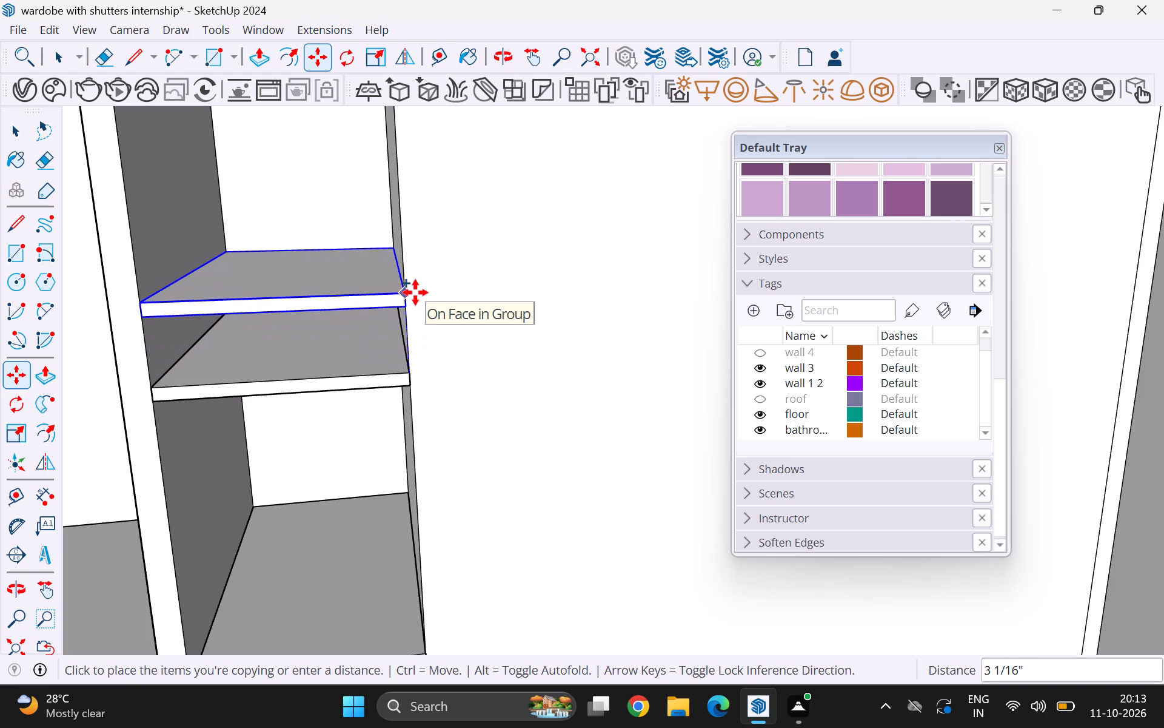
pyautogui.press('Up')
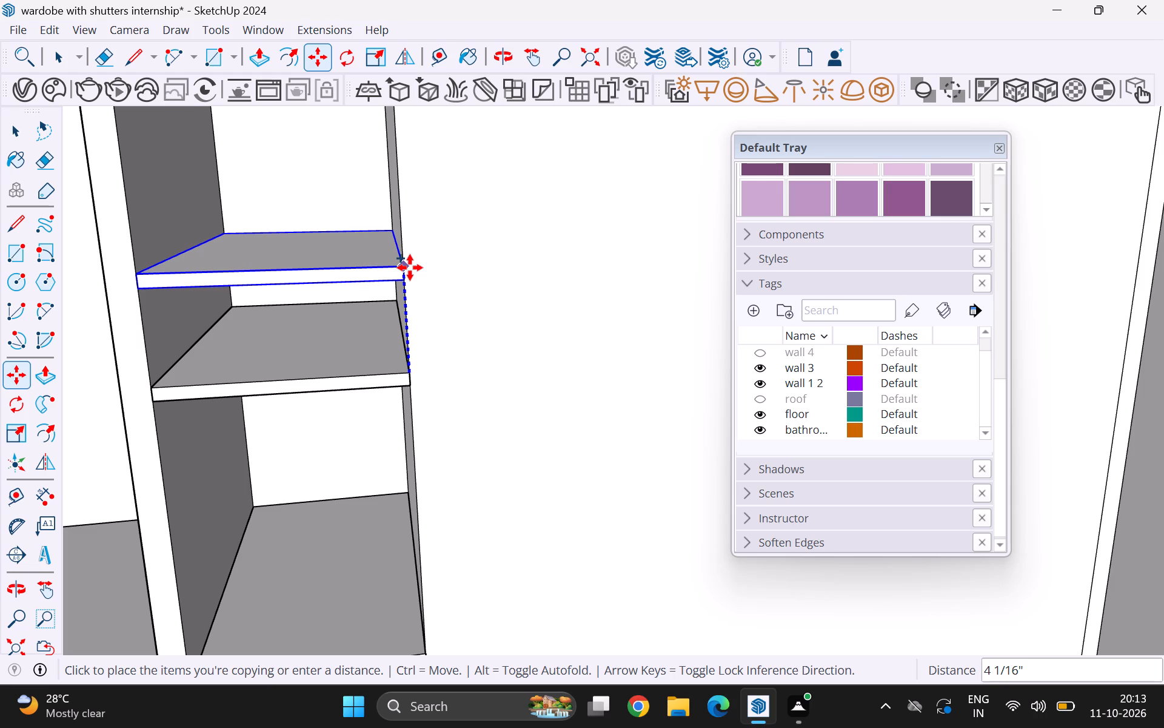
pyautogui.press('8')
pyautogui.press('Return')
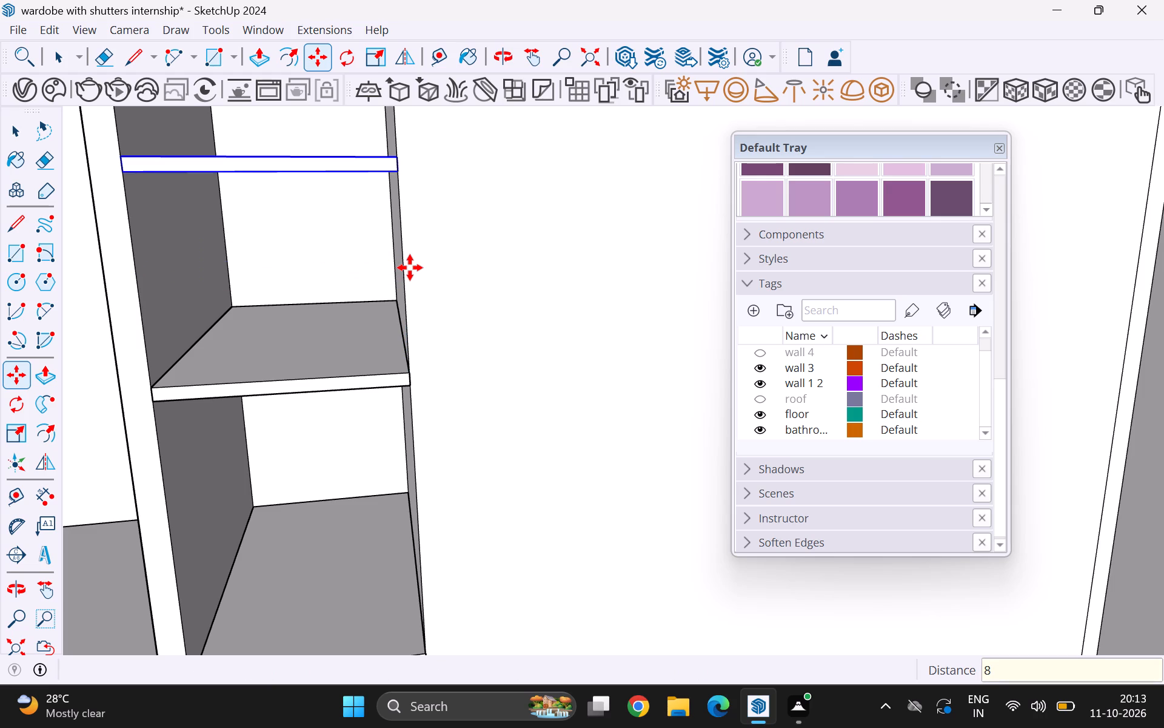
pyautogui.scroll(-9, 420, 335)
pyautogui.scroll(8, 401, 285)
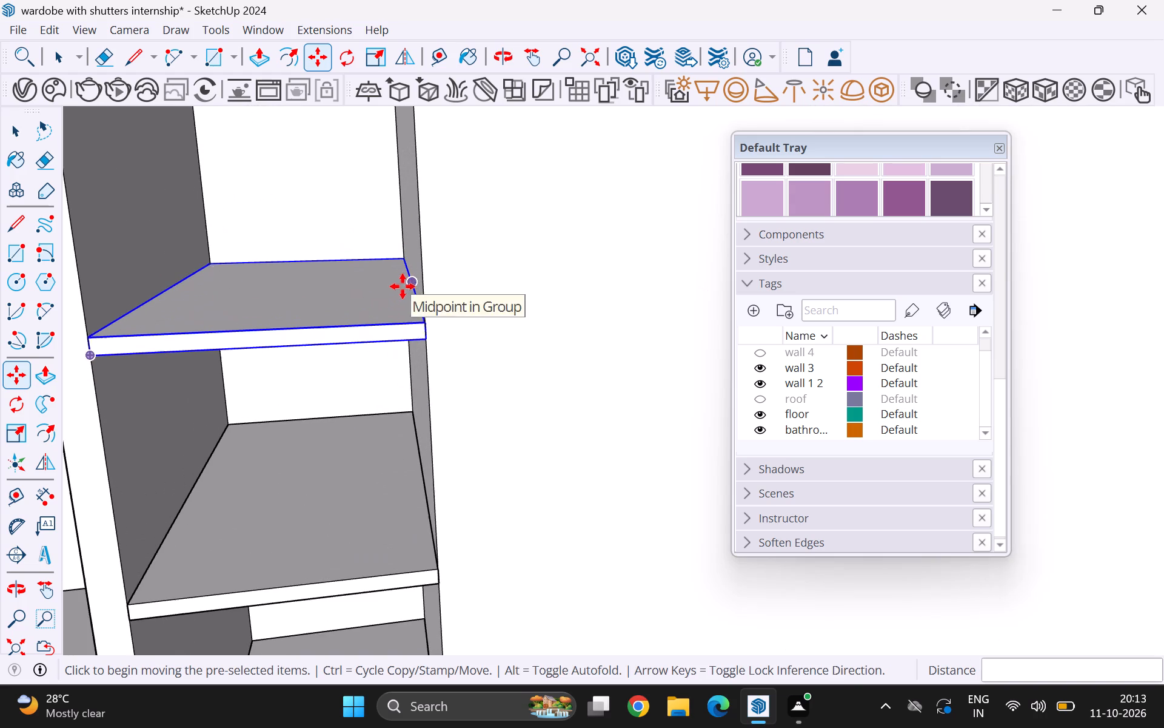
pyautogui.click(424, 318)
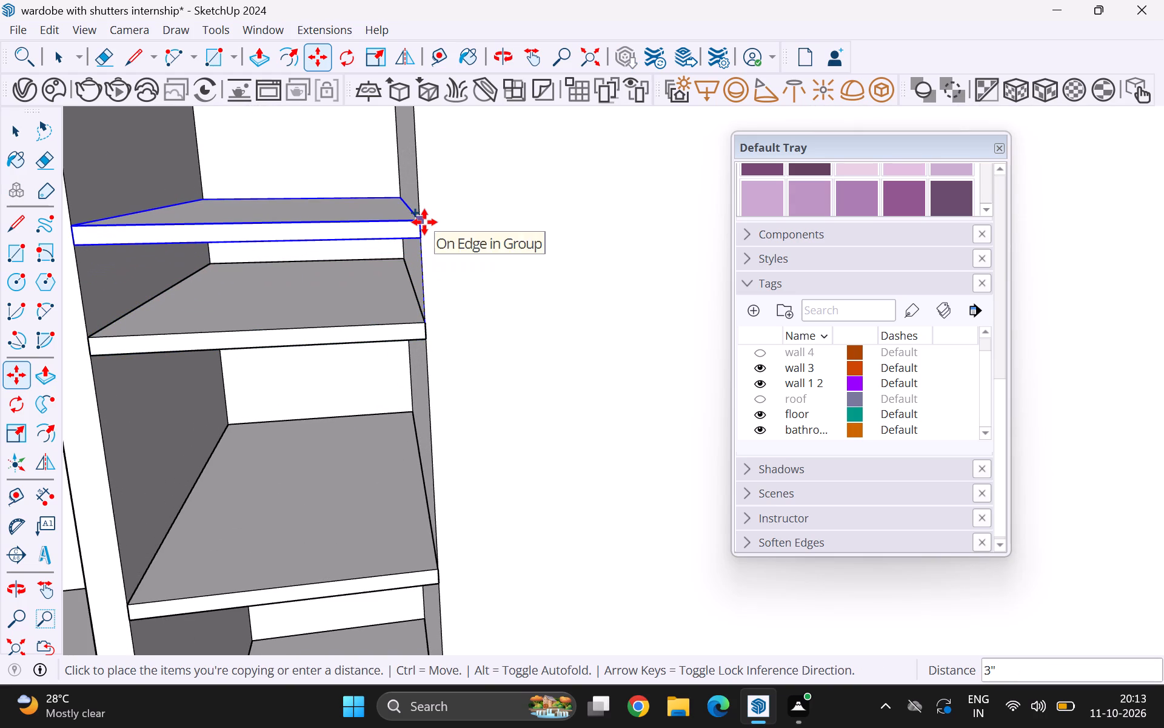
pyautogui.press('8')
pyautogui.press('Return')
# Copy the topmost shelf board 1' straight up inside the recess.
pyautogui.scroll(-7, 416, 474)
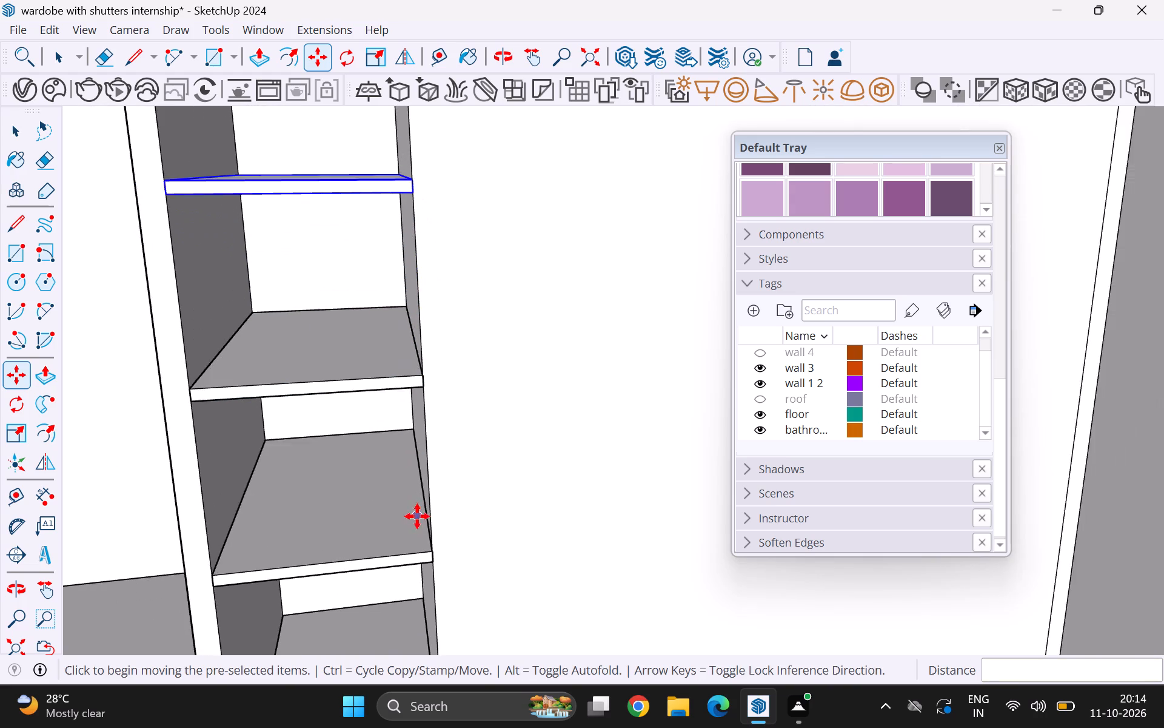
pyautogui.scroll(-6, 417, 516)
pyautogui.scroll(8, 410, 387)
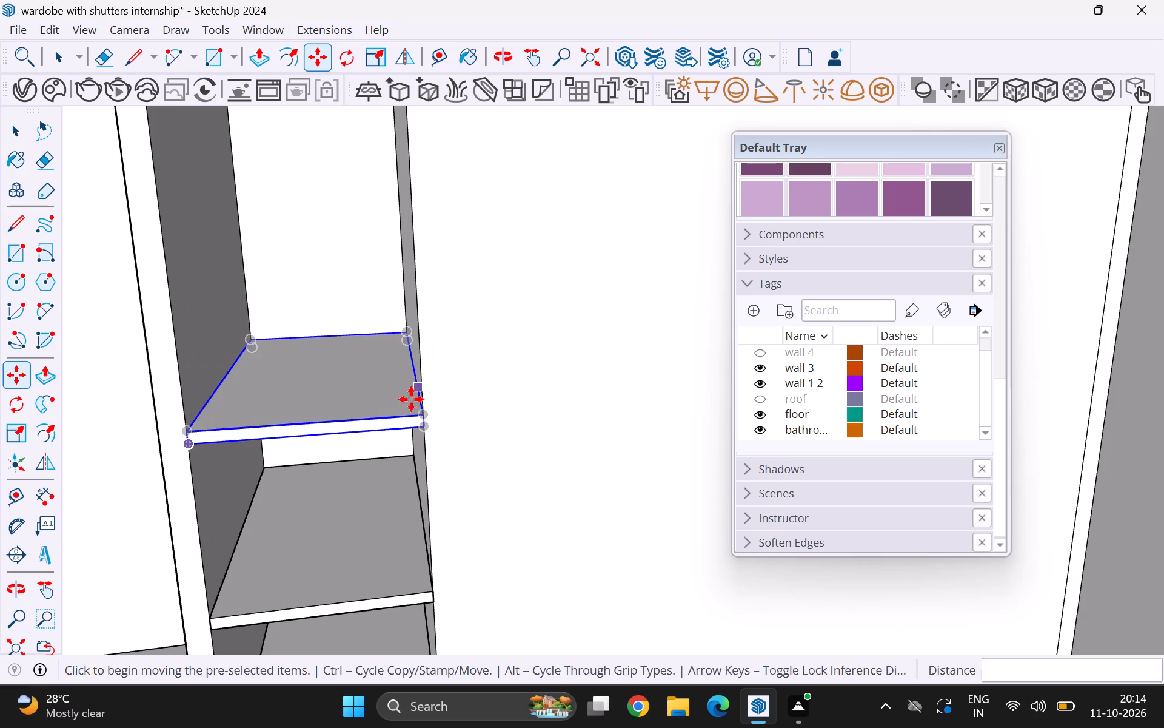
pyautogui.click(426, 415)
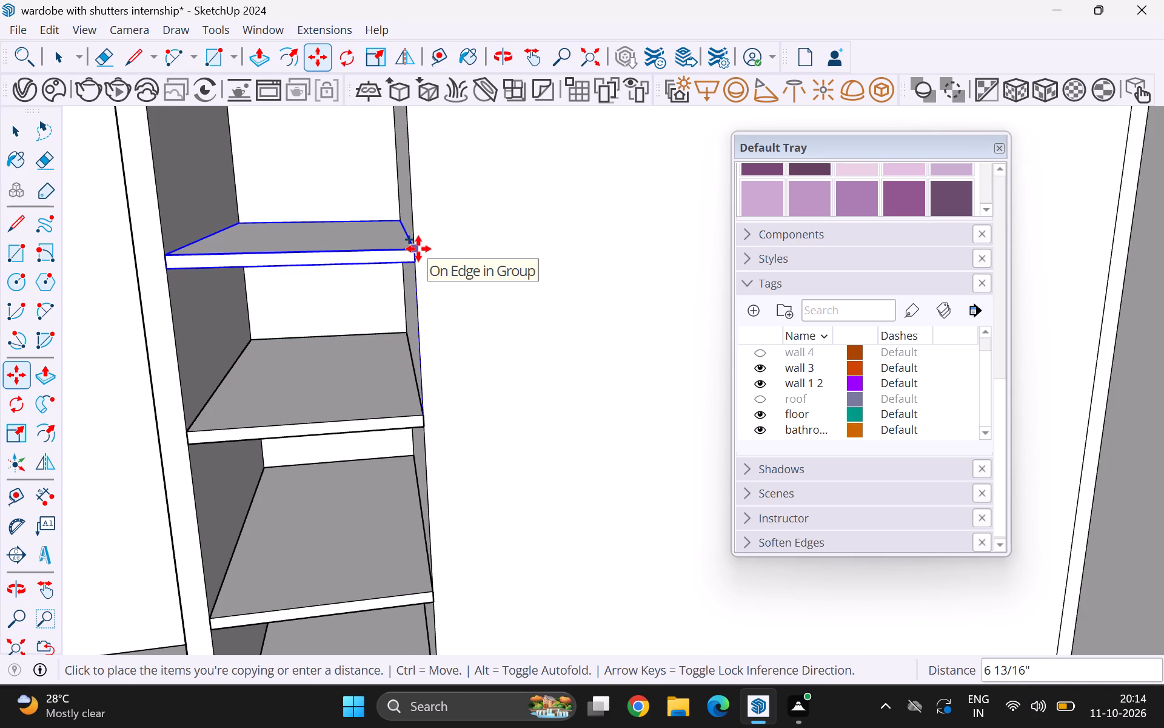
pyautogui.write("1'")
pyautogui.press('Return')
# Copy the topmost shelf board about 2' 9 1/2" up to the recess's top edge, dividing the distance into 3 equal spaces.
pyautogui.scroll(-6, 415, 491)
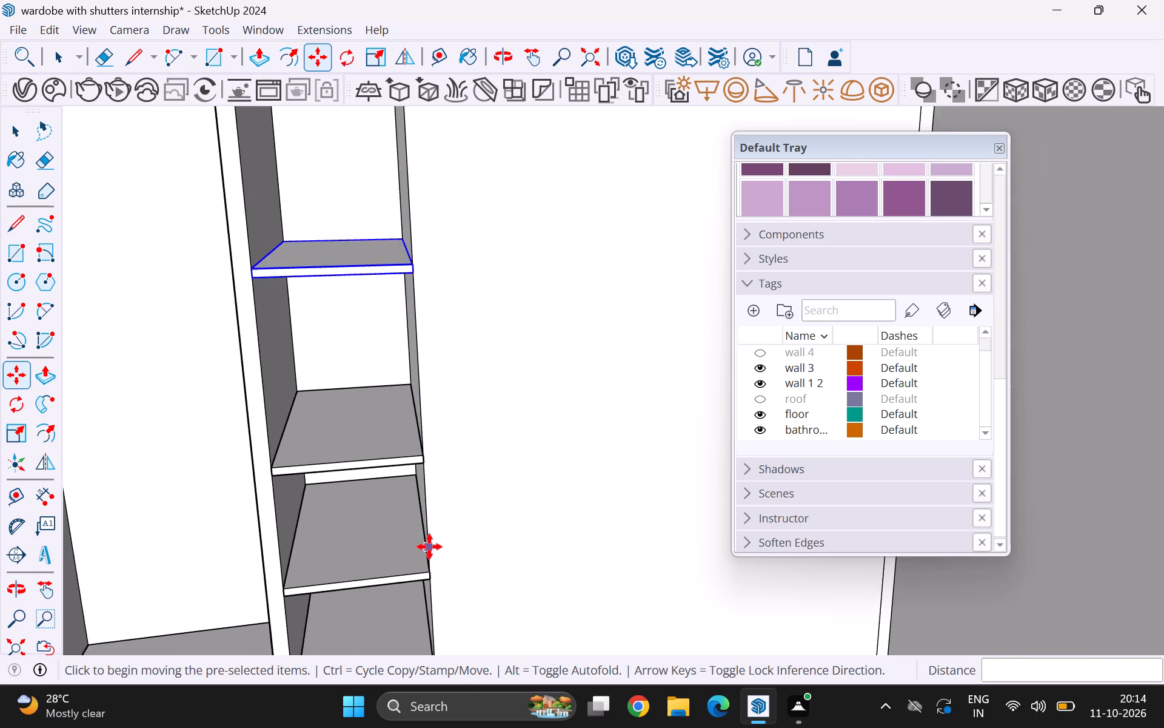
pyautogui.scroll(-8, 429, 547)
pyautogui.scroll(8, 418, 456)
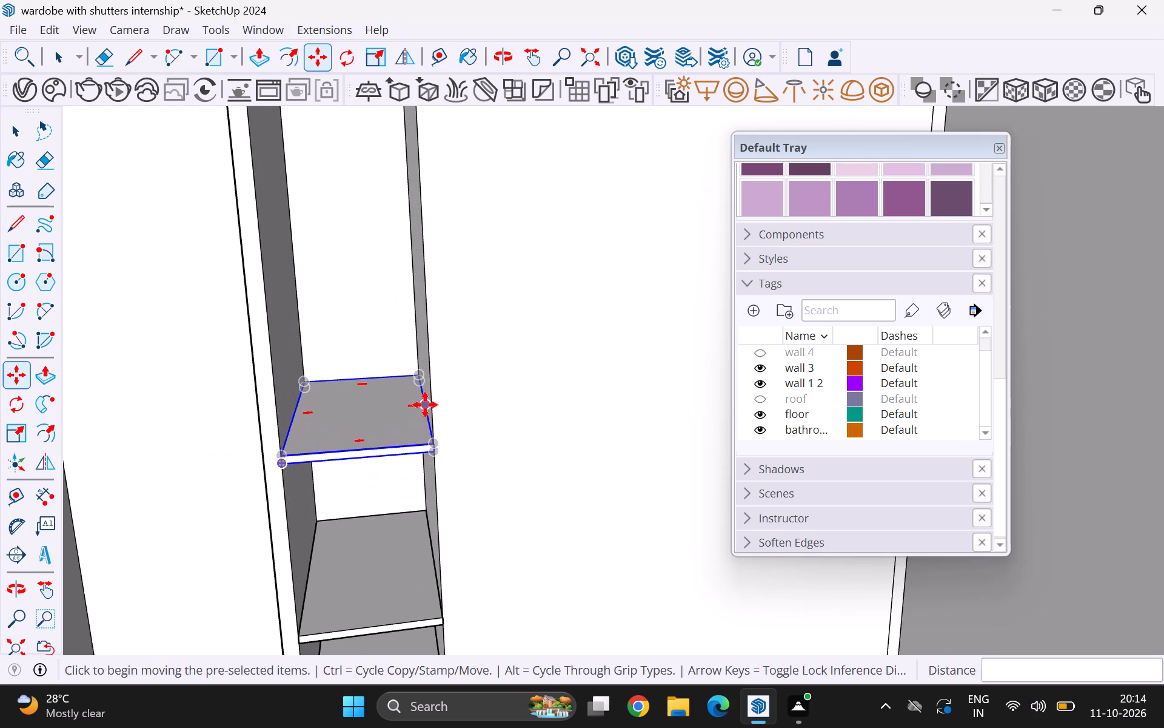
pyautogui.click(433, 440)
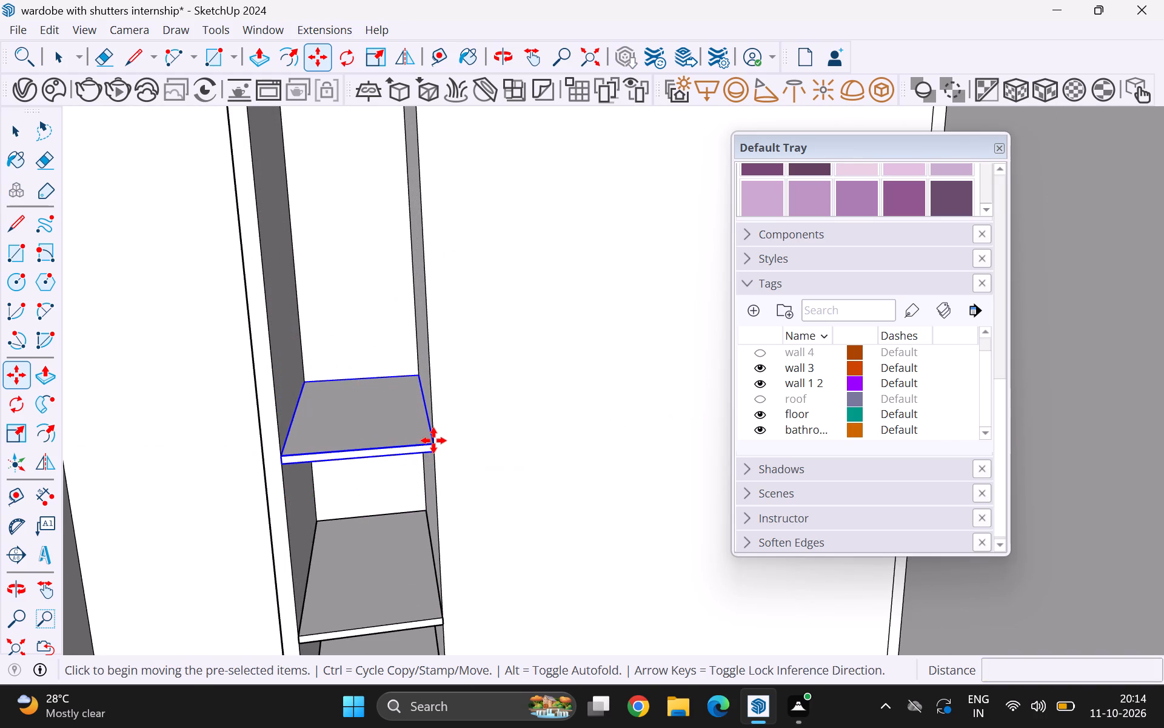
pyautogui.scroll(-4, 440, 433)
pyautogui.scroll(-5, 434, 334)
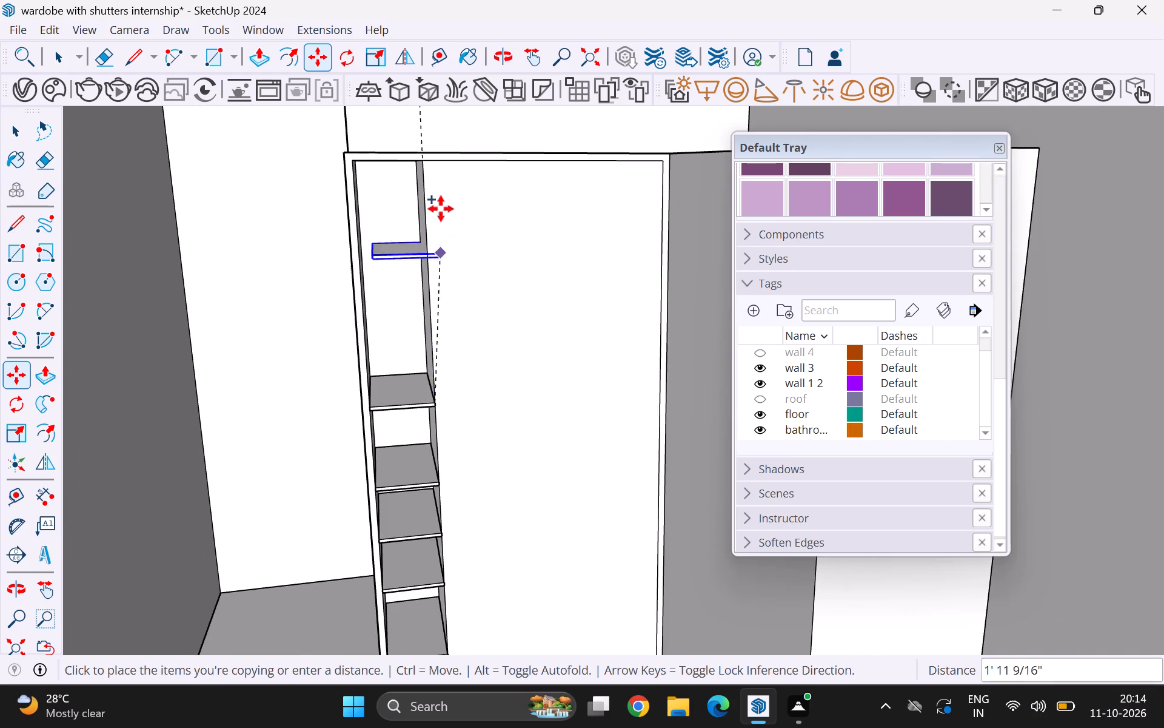
pyautogui.scroll(8, 426, 163)
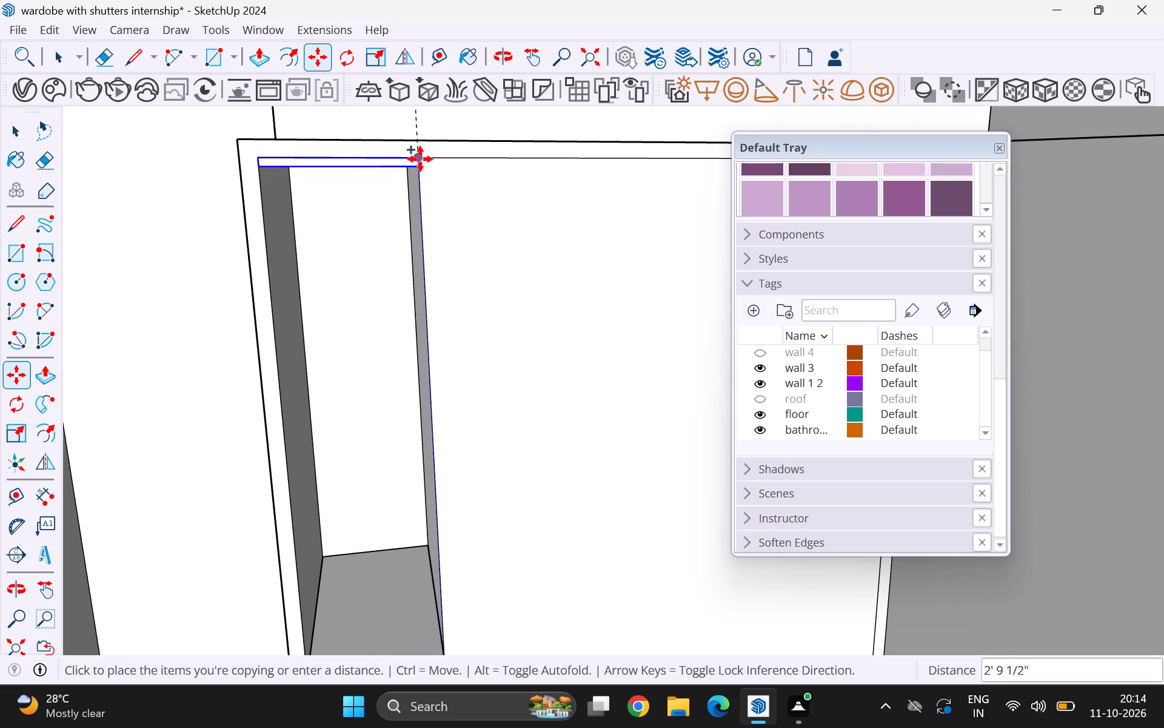
pyautogui.click(420, 159)
pyautogui.press('3')
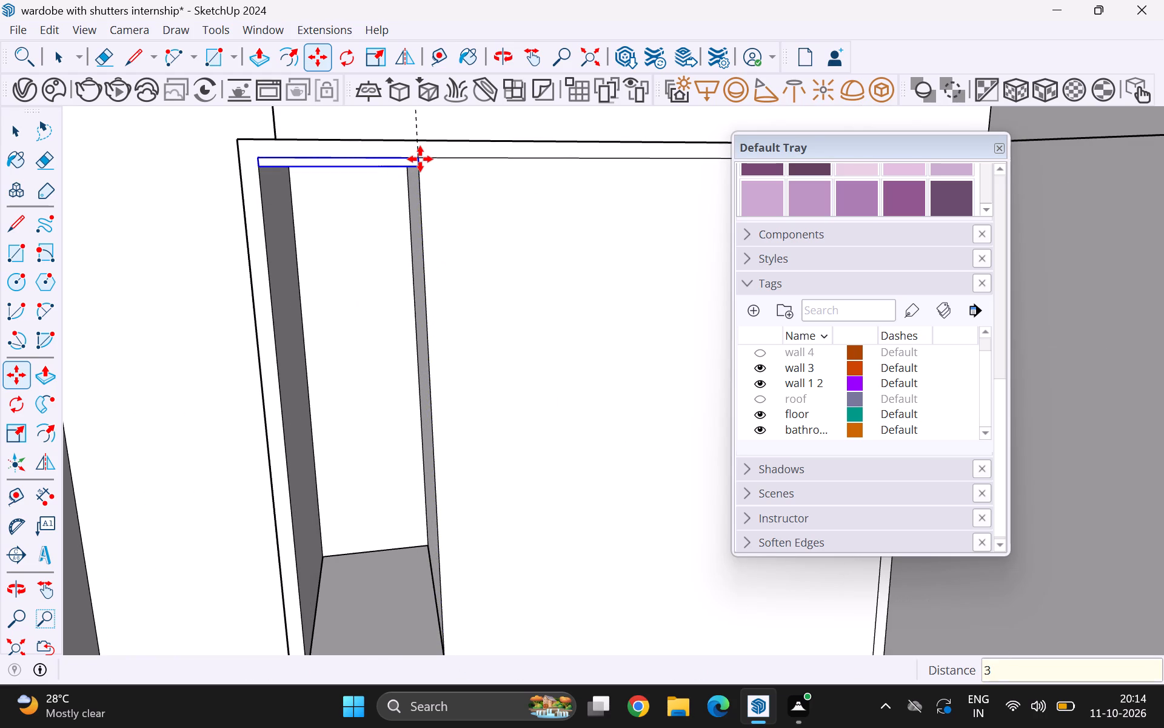
pyautogui.press('/')
pyautogui.press('Return')
# Delete the extra shelf board lying against the top of the recess.
pyautogui.press('space')
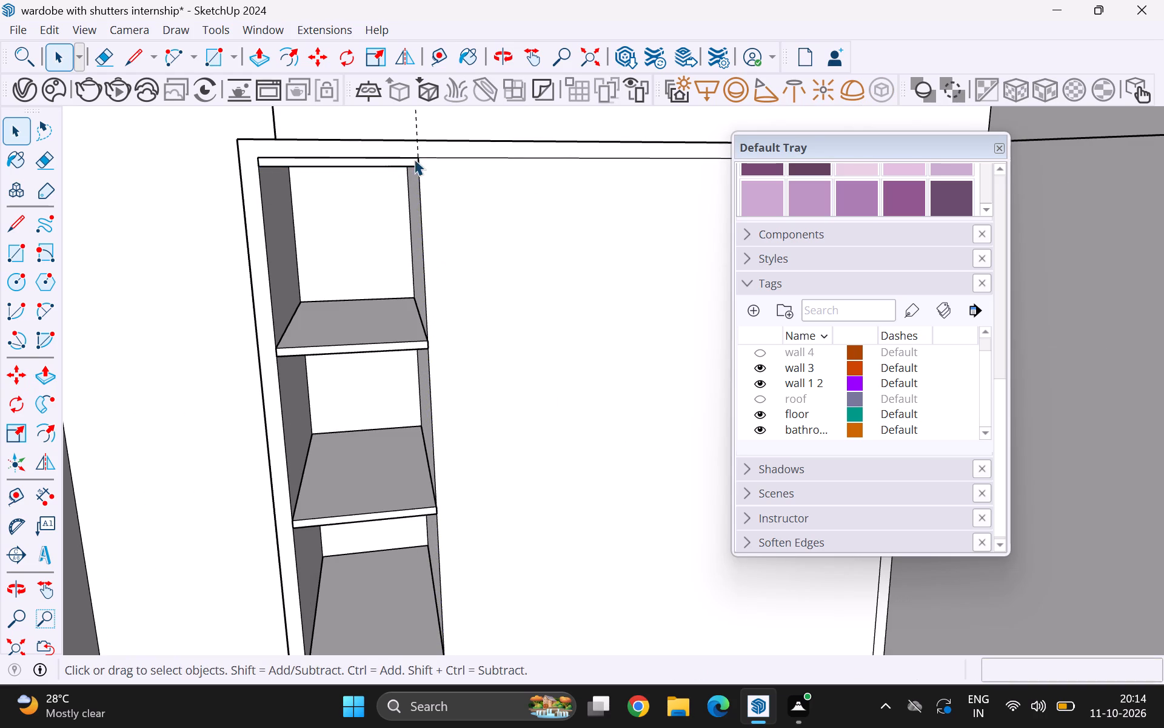
pyautogui.click(378, 164)
pyautogui.press('Delete')
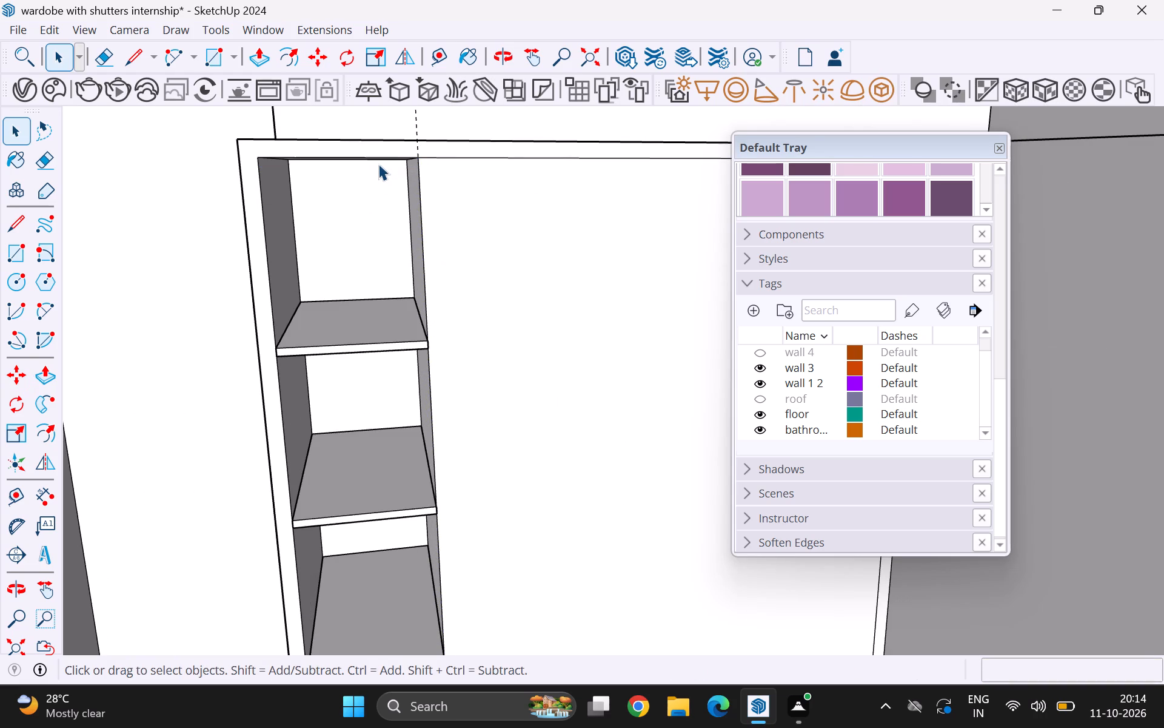
# Examine the shelf stack in the recess and the whole wardrobe within the room from several angles.
pyautogui.scroll(-10, 346, 274)
pyautogui.scroll(-8, 388, 349)
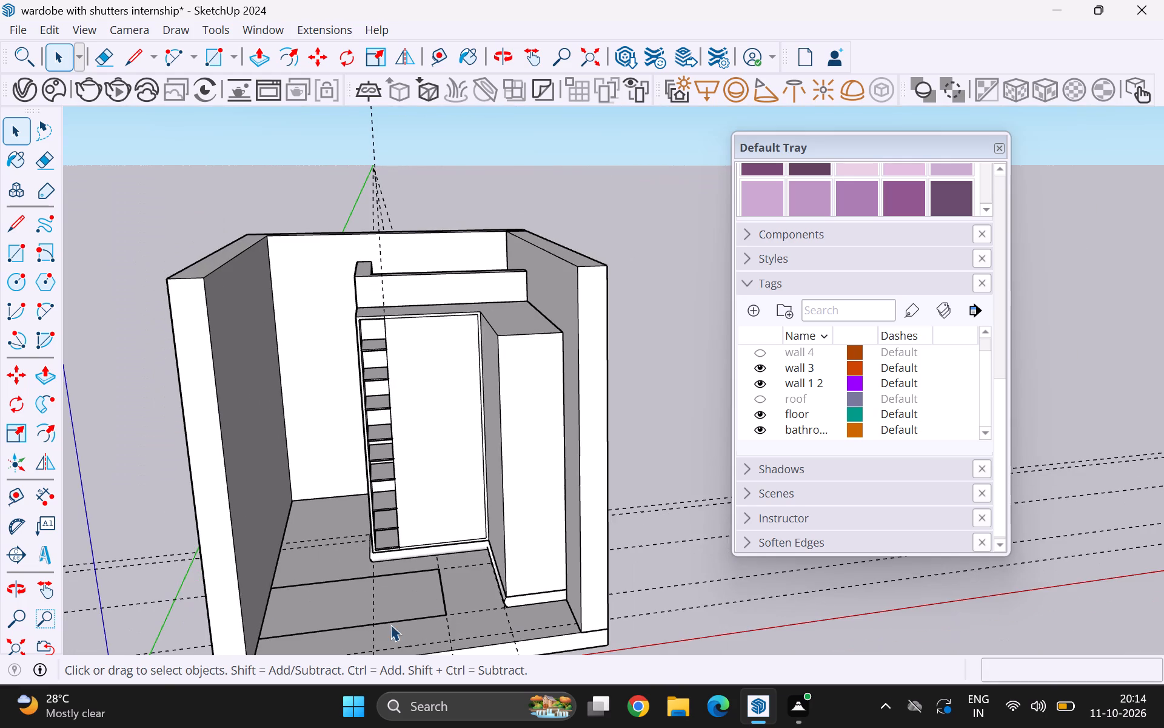
pyautogui.moveTo(389, 624); pyautogui.dragTo(404, 530, button='middle')
pyautogui.scroll(6, 389, 518)
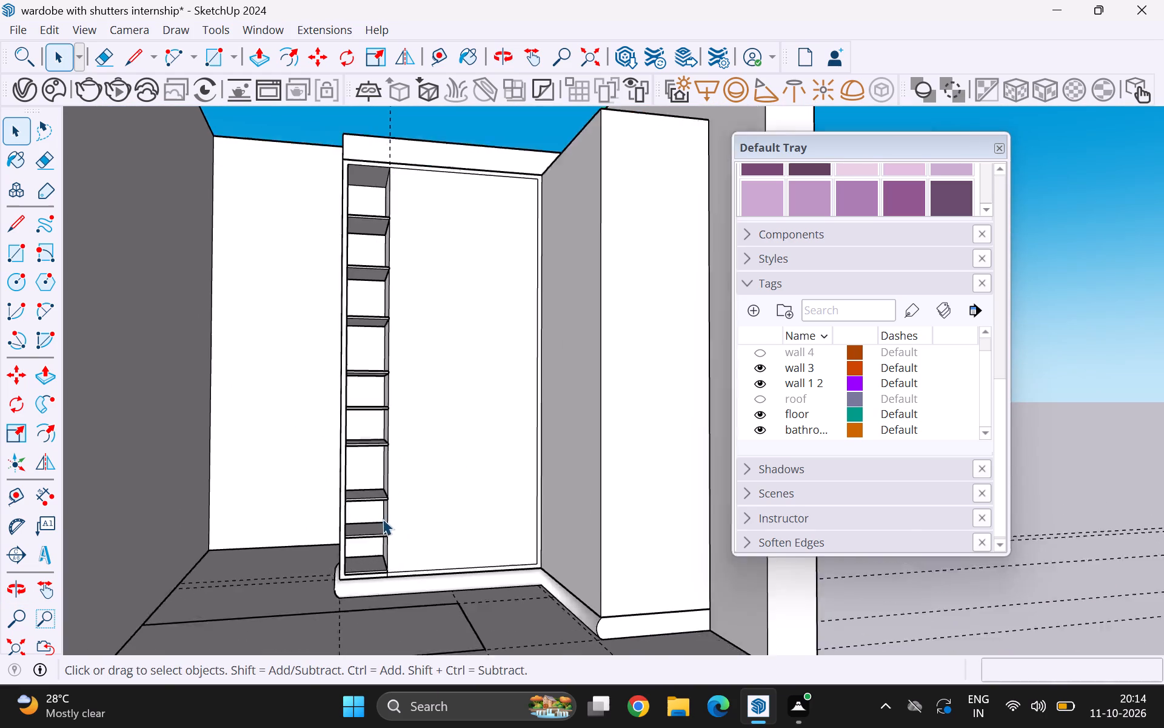
pyautogui.scroll(1, 383, 519)
pyautogui.moveTo(376, 308); pyautogui.dragTo(349, 434, button='middle')
pyautogui.scroll(1, 349, 434)
pyautogui.scroll(-11, 354, 433)
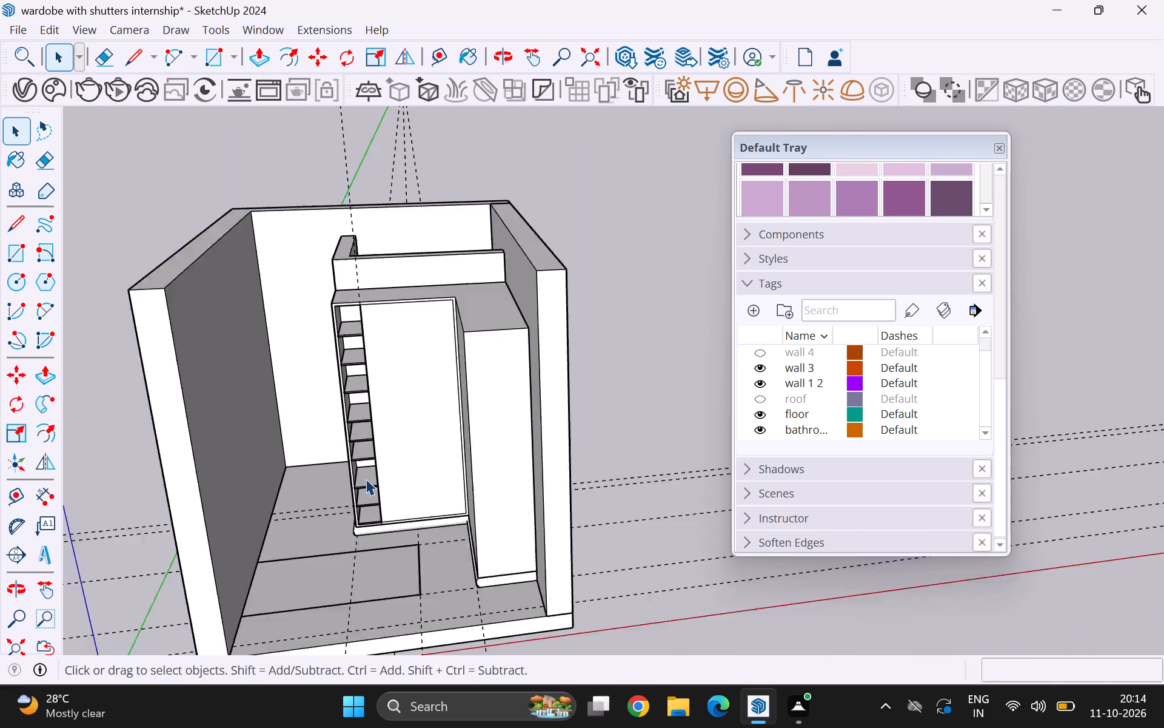
pyautogui.scroll(-4, 367, 456)
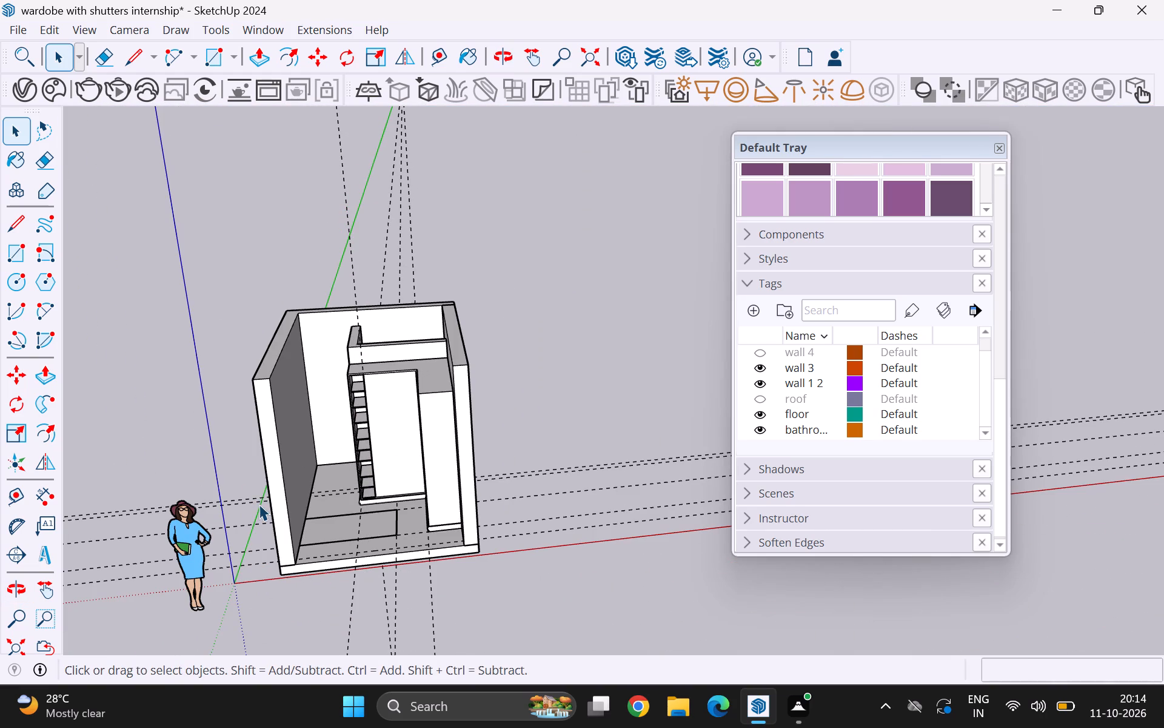
pyautogui.moveTo(259, 504); pyautogui.dragTo(352, 493, button='middle')
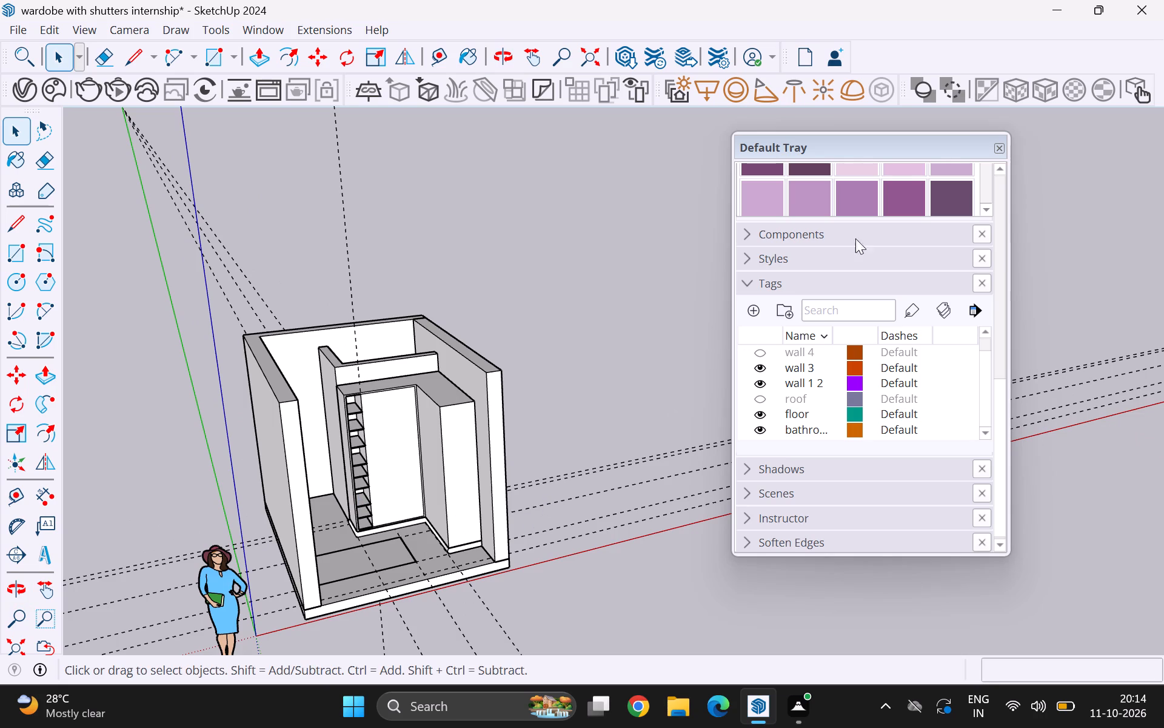
# Close the Default Tray and save the wardrobe model.
pyautogui.click(1000, 149)
pyautogui.scroll(-3, 517, 280)
pyautogui.moveTo(553, 374); pyautogui.dragTo(469, 390, button='middle')
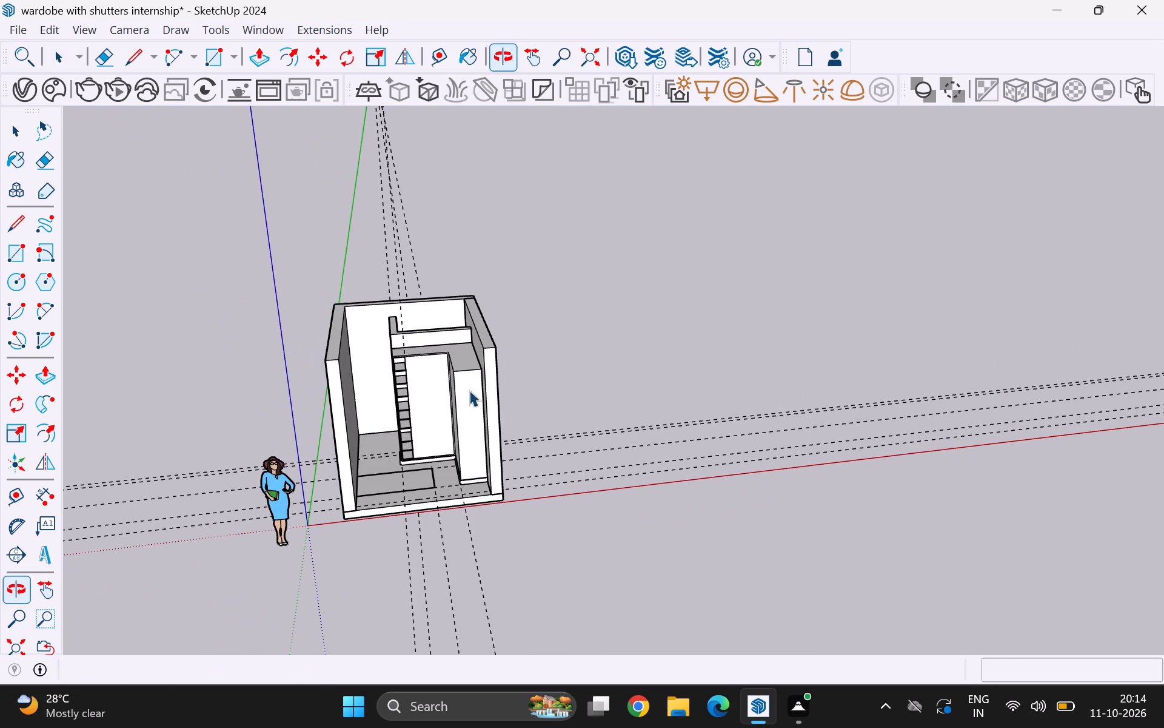
pyautogui.hotkey('ctrl', 's')
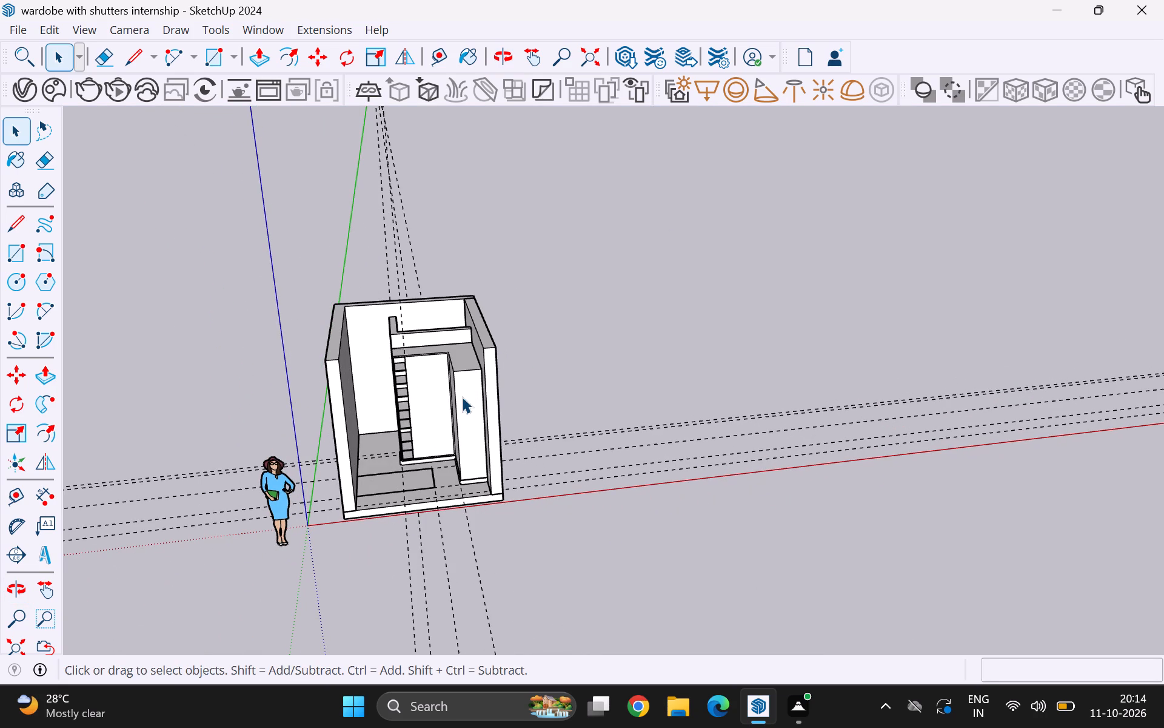
# Examine the shelved recess and both wings of the L-shaped wardrobe up close.
pyautogui.scroll(5, 444, 425)
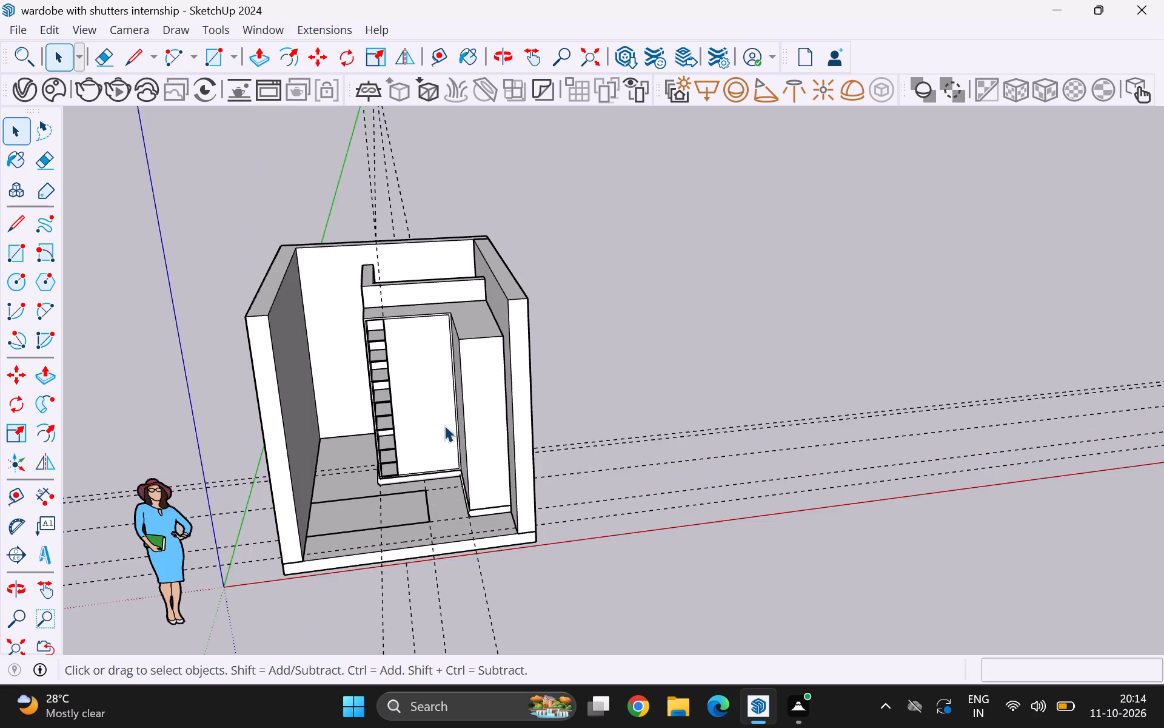
pyautogui.scroll(7, 444, 425)
pyautogui.moveTo(338, 450); pyautogui.dragTo(354, 460, button='middle')
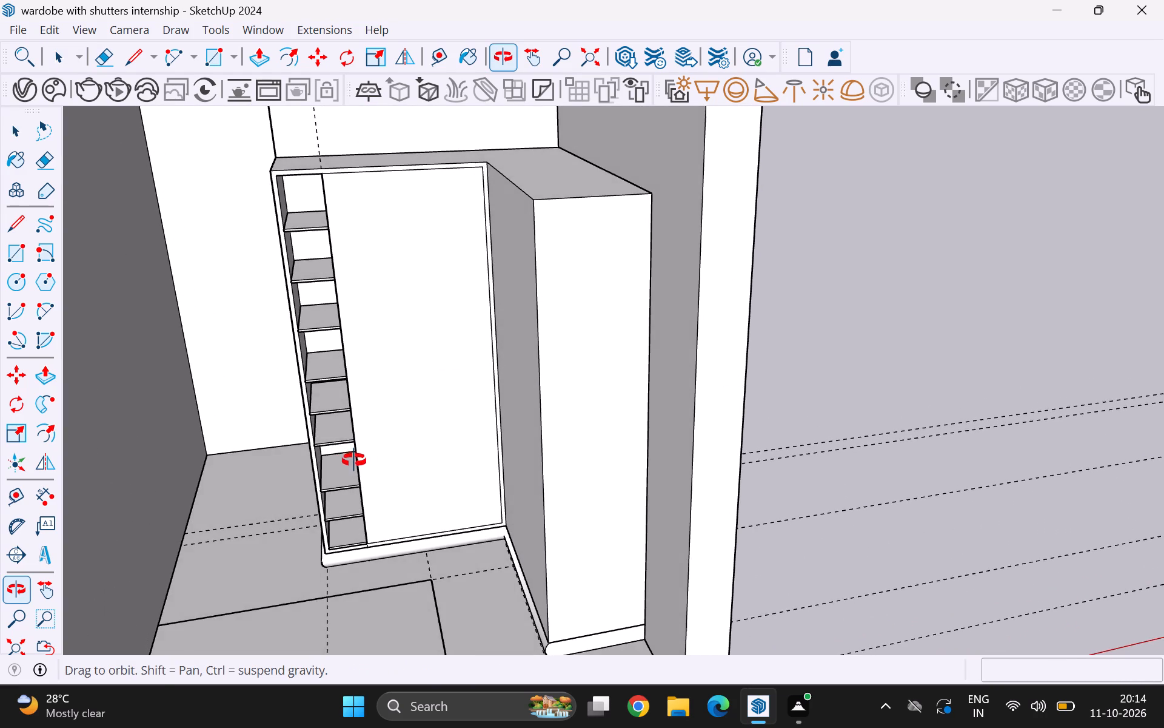
pyautogui.moveTo(354, 460); pyautogui.dragTo(355, 461, button='middle')
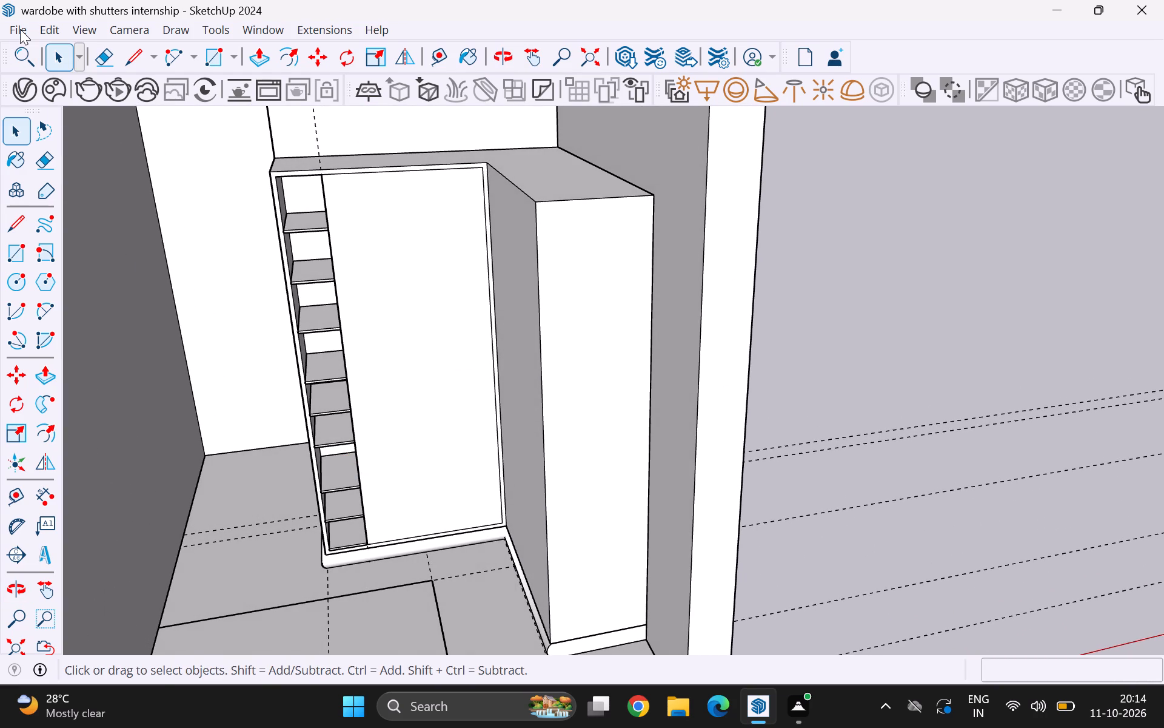
pyautogui.moveTo(344, 545); pyautogui.dragTo(435, 488, button='middle')
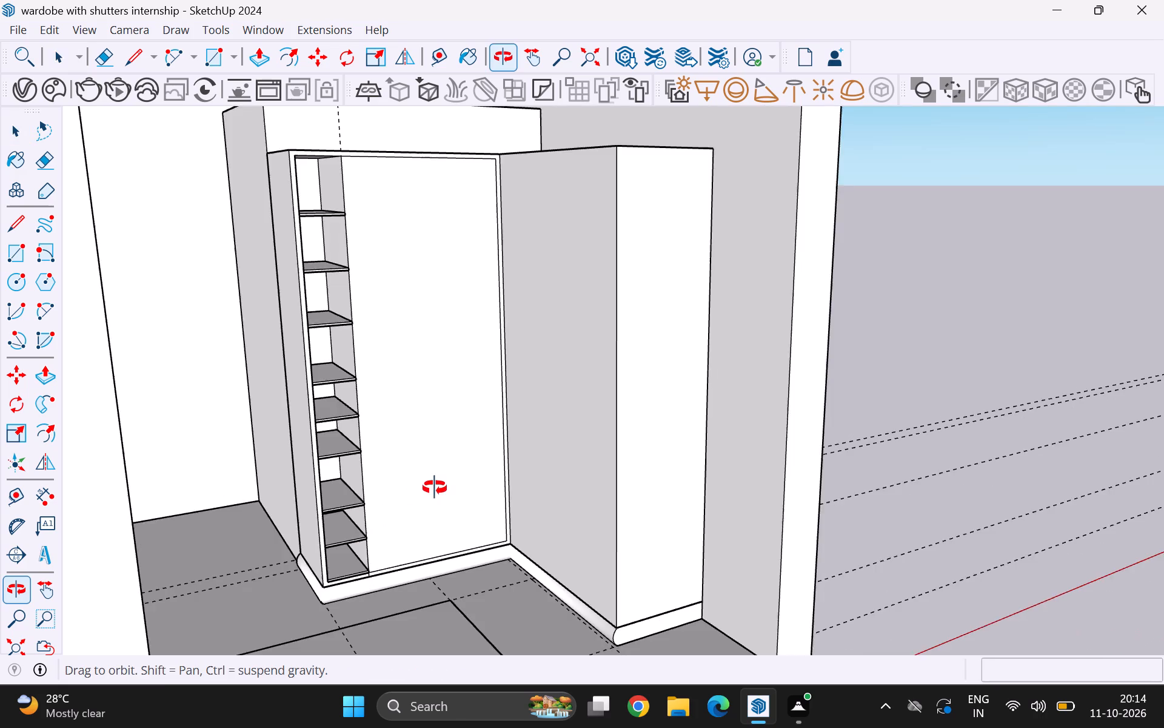
pyautogui.moveTo(435, 488); pyautogui.dragTo(358, 502, button='middle')
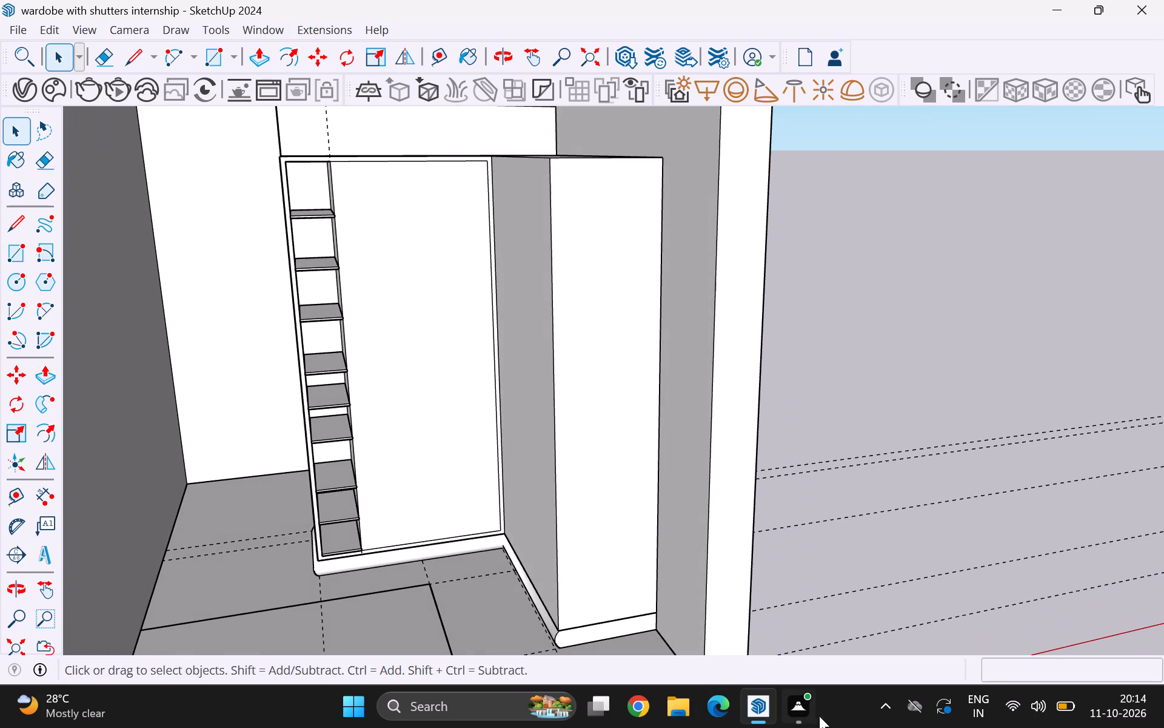
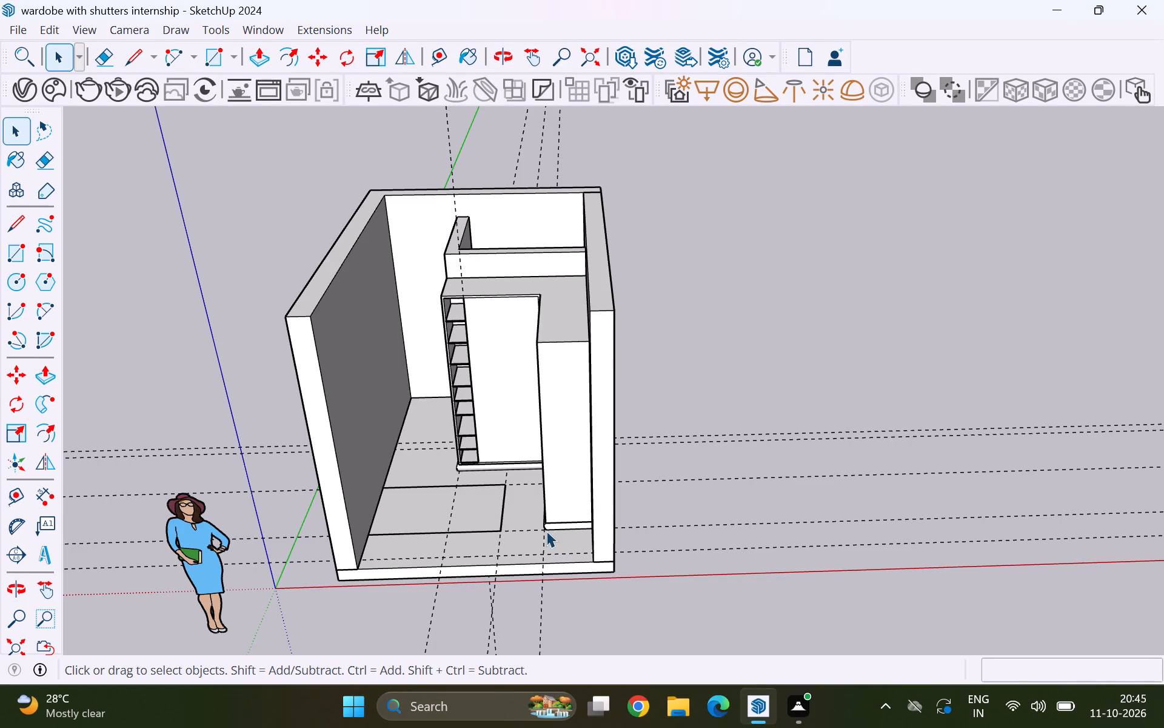
# Examine the wardrobe in the room and the rounded skirting at its base corner.
pyautogui.middleClick(517, 530)
pyautogui.moveTo(519, 624); pyautogui.dragTo(595, 470, button='middle')
pyautogui.scroll(1, 589, 455)
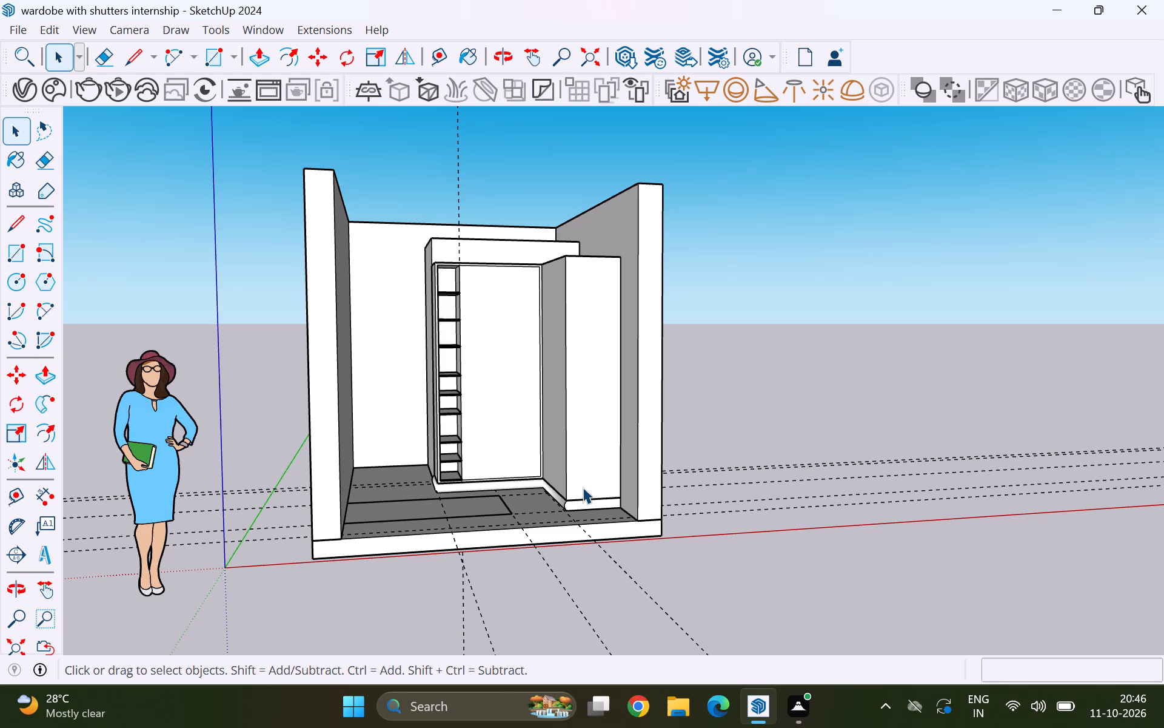
pyautogui.scroll(-4, 493, 430)
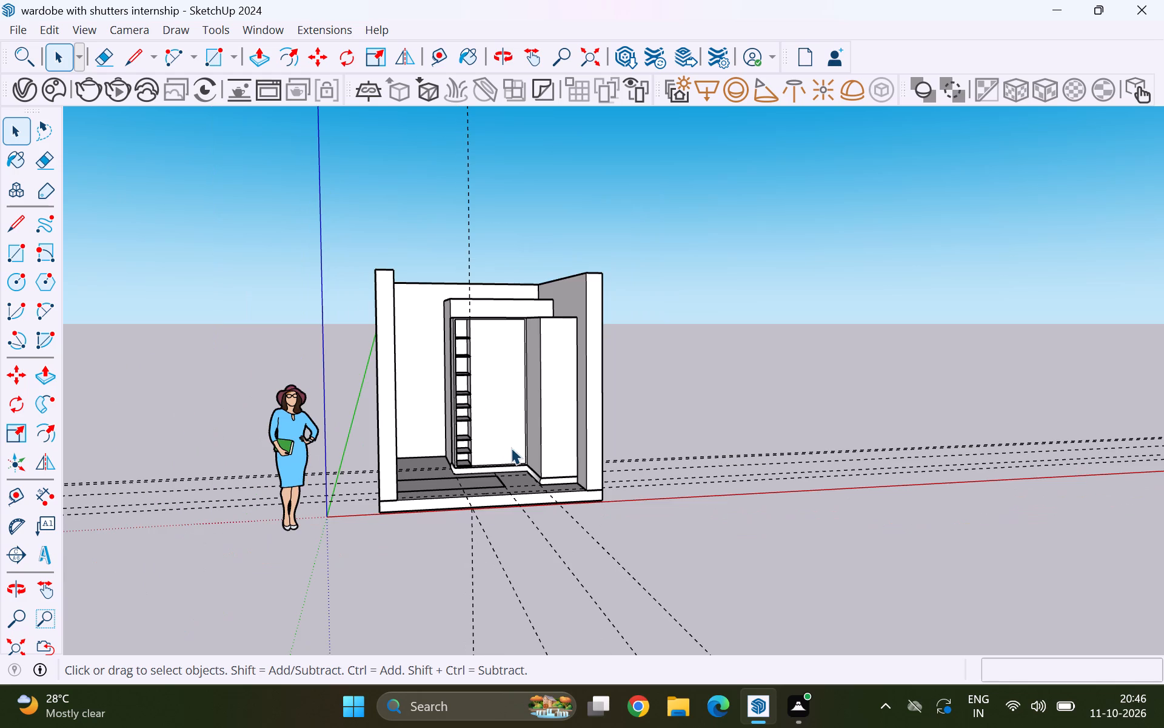
pyautogui.moveTo(511, 448); pyautogui.dragTo(522, 528, button='middle')
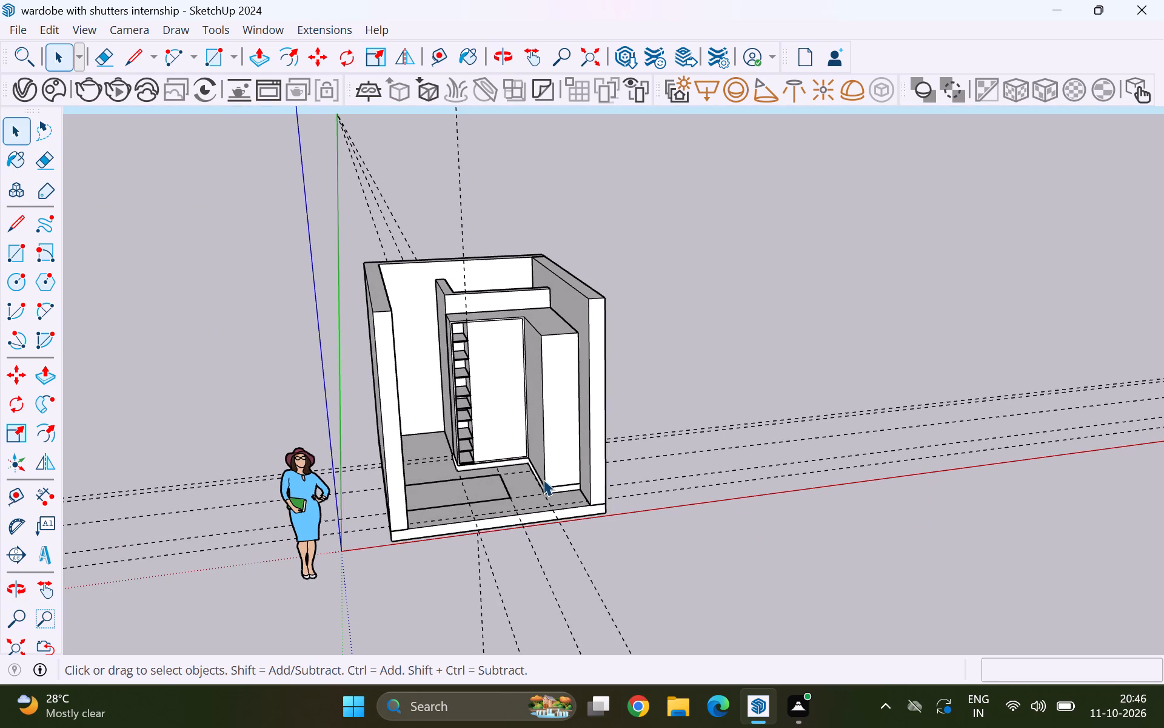
pyautogui.scroll(12, 540, 479)
pyautogui.scroll(5, 548, 539)
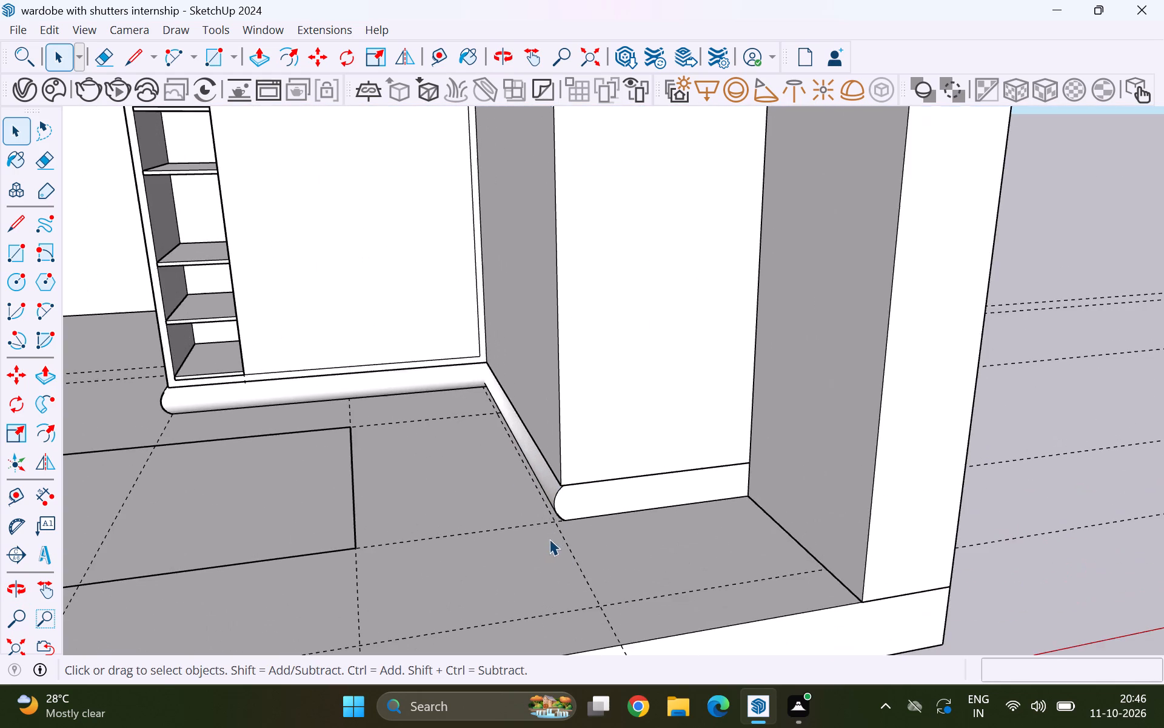
pyautogui.scroll(4, 551, 504)
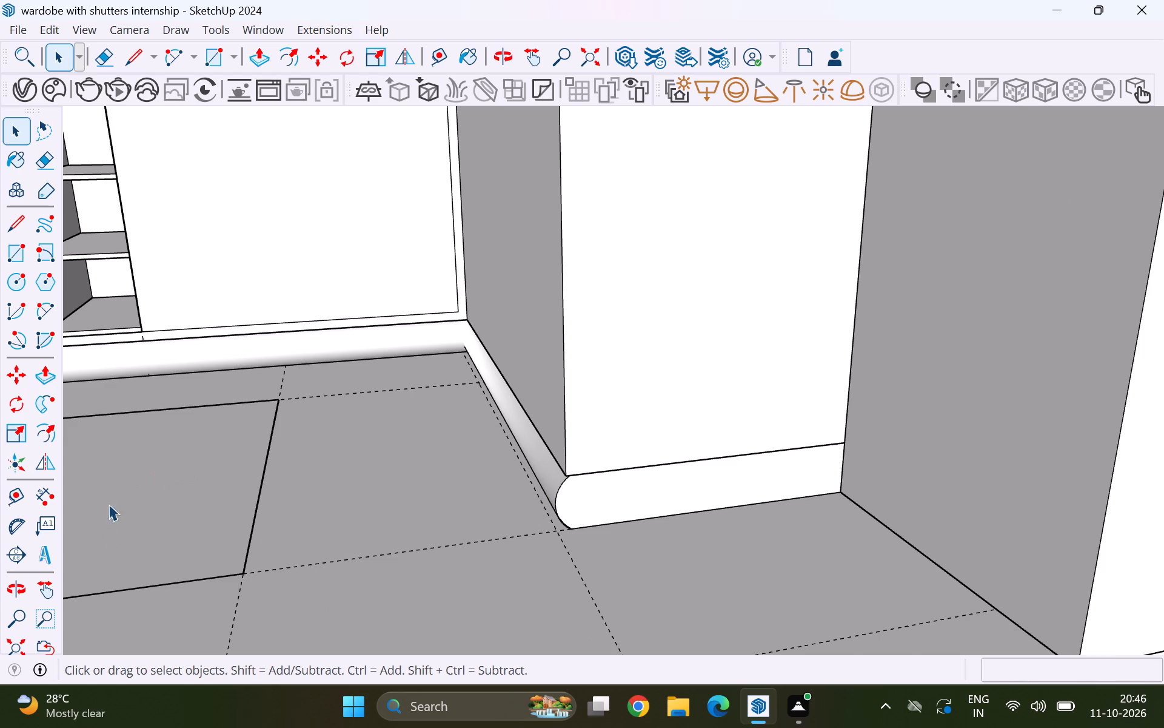
# Examine the wardrobe's open shelf column from its upper end down to the lowest shelves.
pyautogui.scroll(-4, 109, 522)
pyautogui.scroll(-5, 179, 439)
pyautogui.scroll(-6, 403, 403)
pyautogui.scroll(-4, 518, 406)
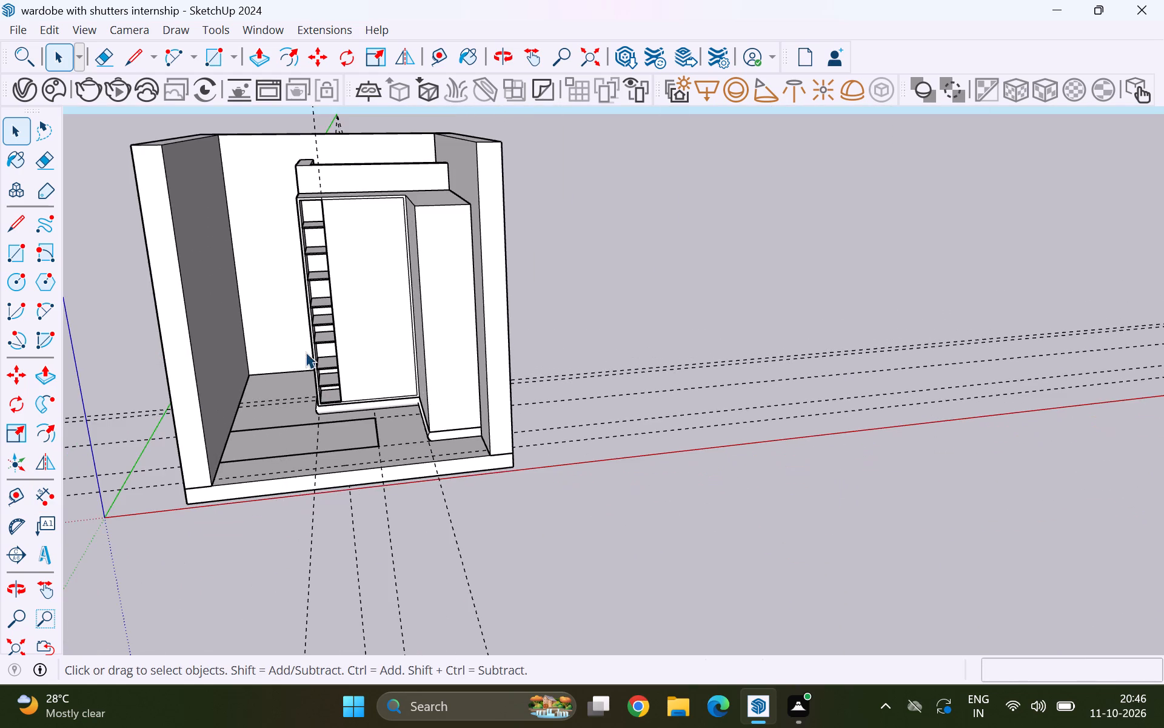
pyautogui.moveTo(310, 356); pyautogui.dragTo(338, 397, button='middle')
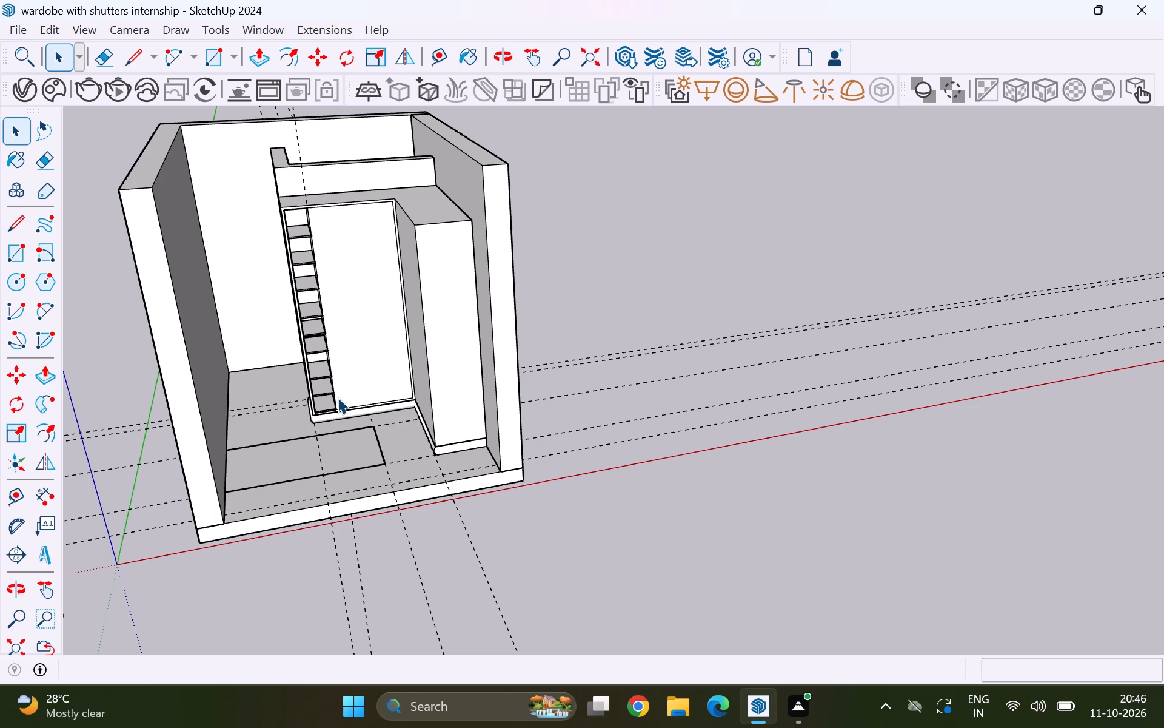
pyautogui.scroll(5, 283, 228)
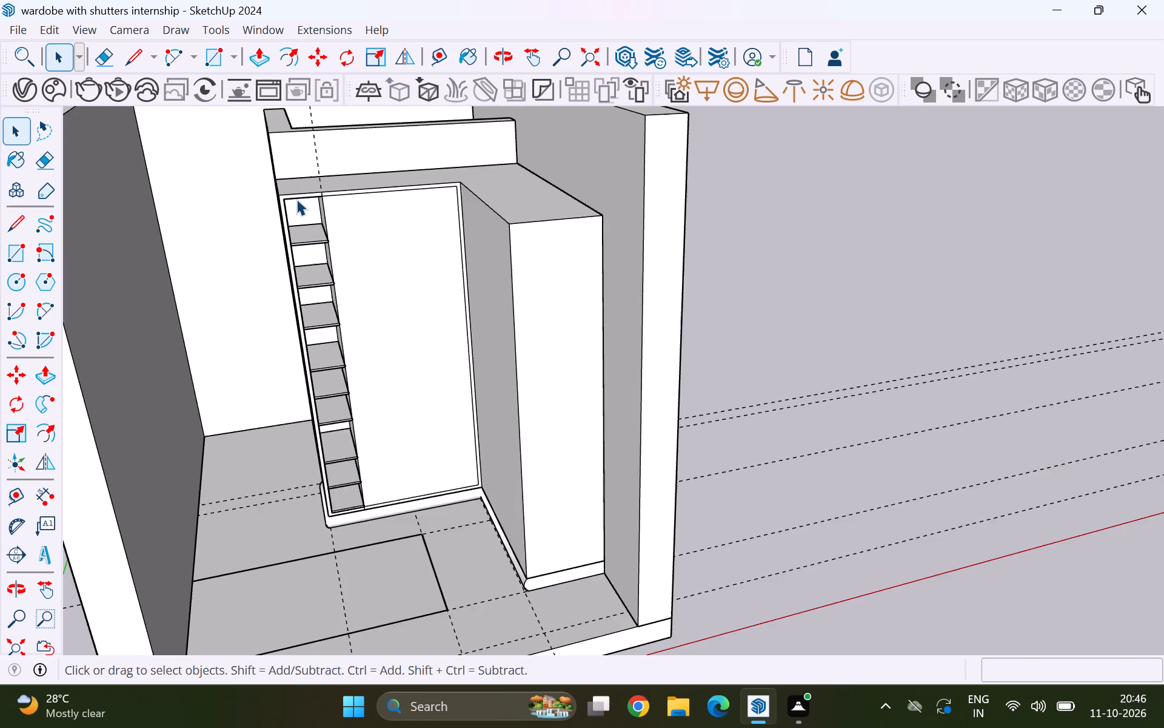
pyautogui.scroll(10, 296, 199)
pyautogui.scroll(4, 310, 263)
pyautogui.scroll(-5, 330, 283)
pyautogui.scroll(-14, 330, 352)
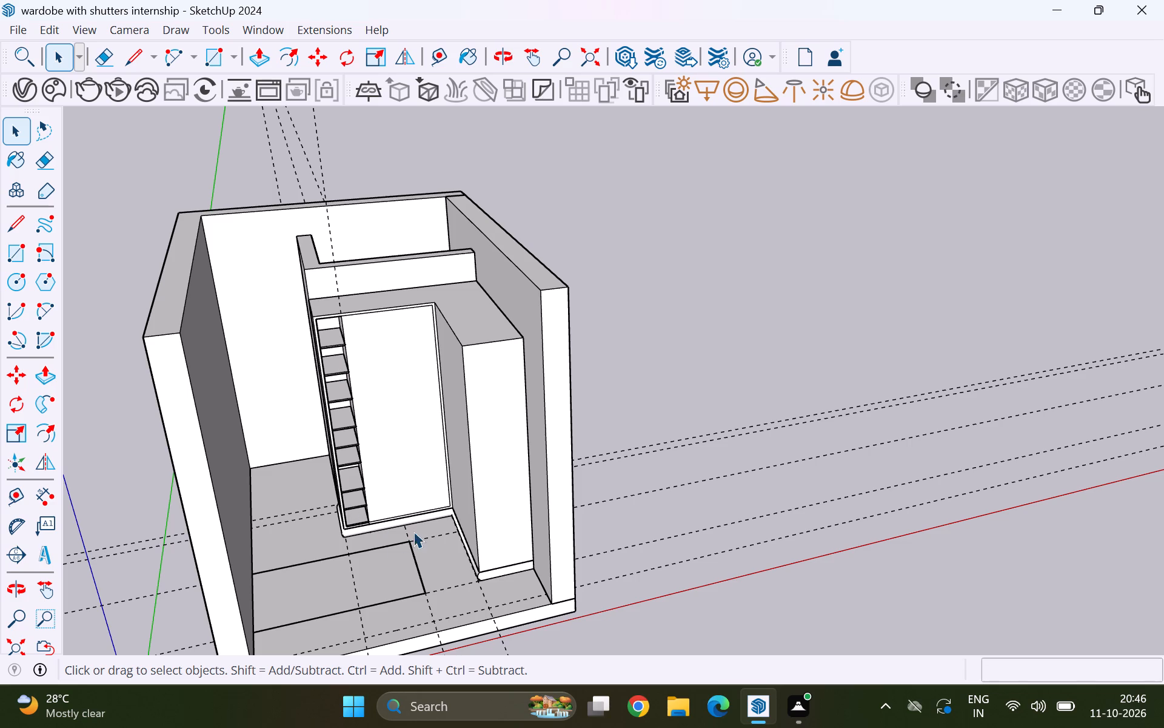
pyautogui.moveTo(372, 553); pyautogui.dragTo(350, 443, button='middle')
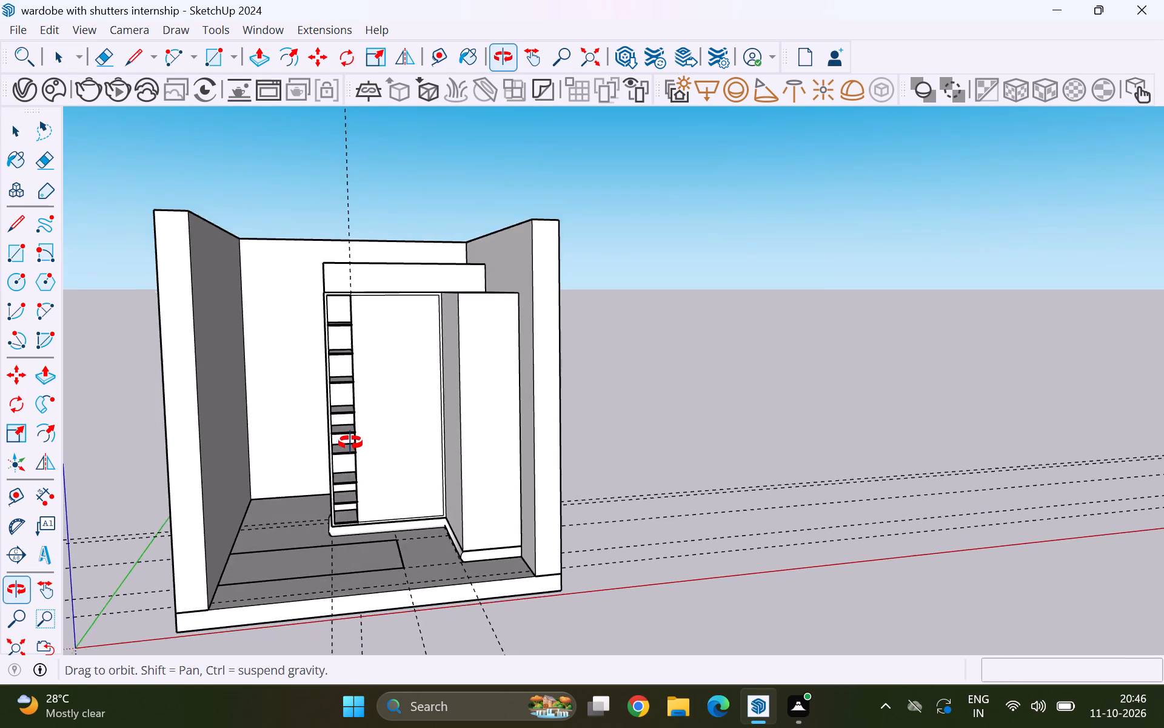
pyautogui.moveTo(350, 443); pyautogui.dragTo(349, 519, button='middle')
pyautogui.scroll(10, 363, 516)
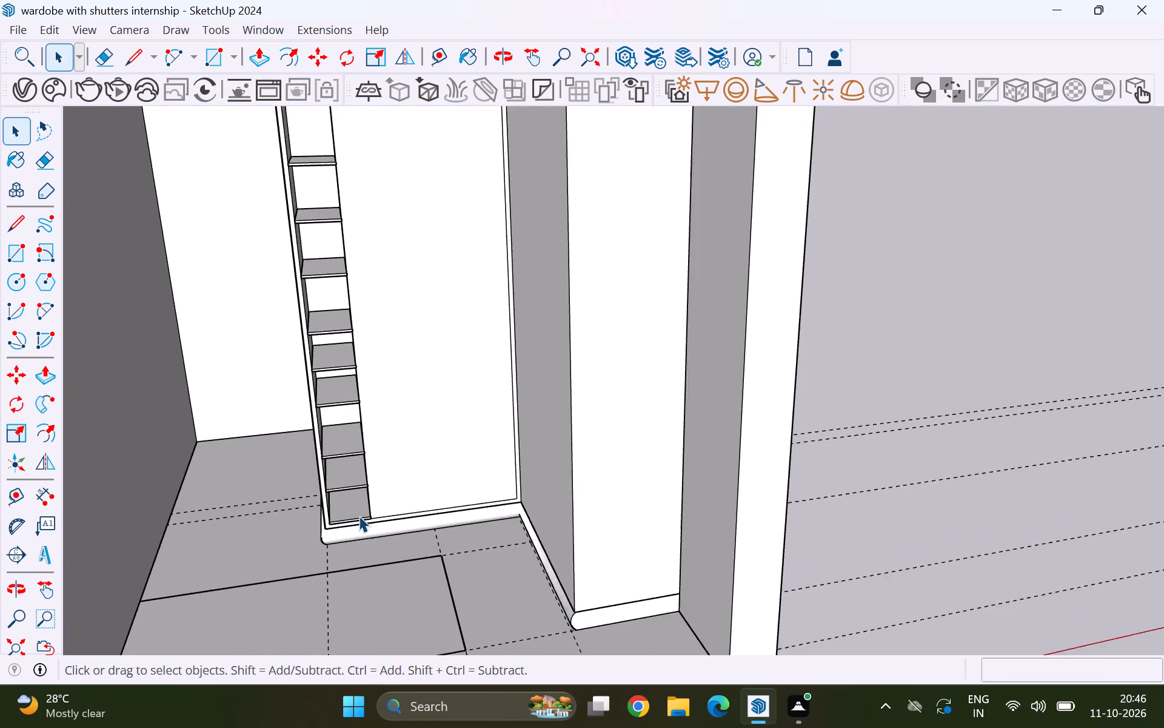
pyautogui.scroll(8, 359, 516)
pyautogui.scroll(-6, 355, 441)
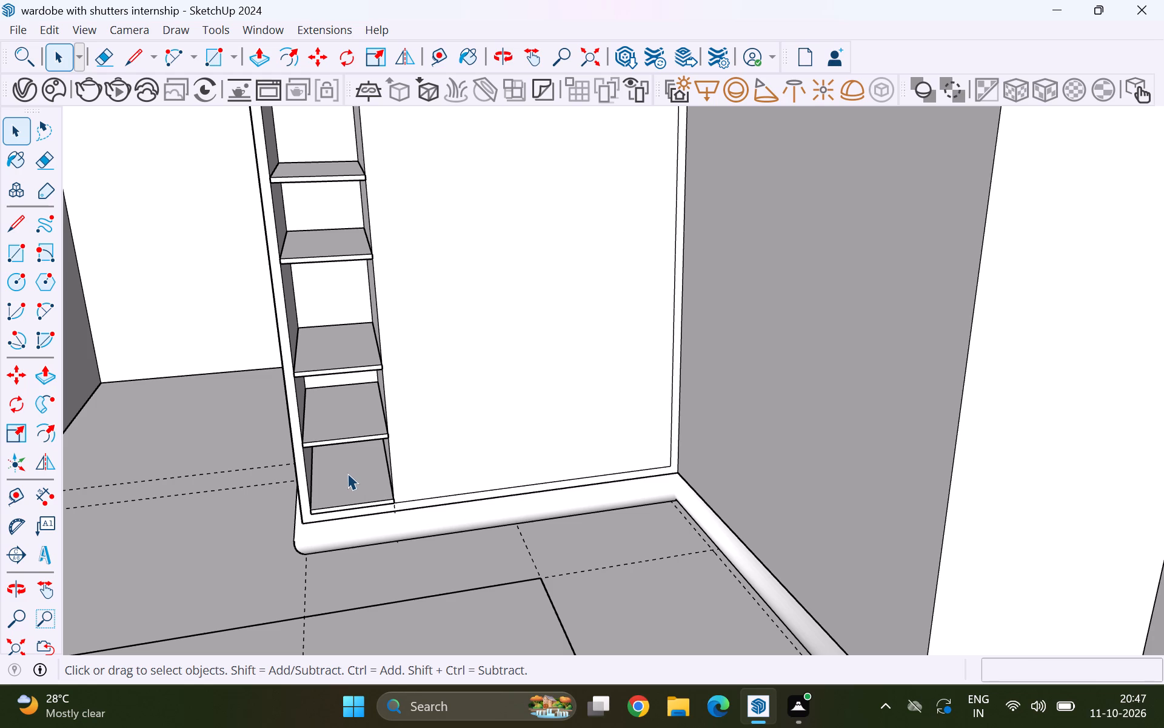
# Inside the wardrobe group, offset the large front panel face beside the shelves inward by 1 inch.
pyautogui.scroll(-8, 352, 480)
pyautogui.doubleClick(447, 411)
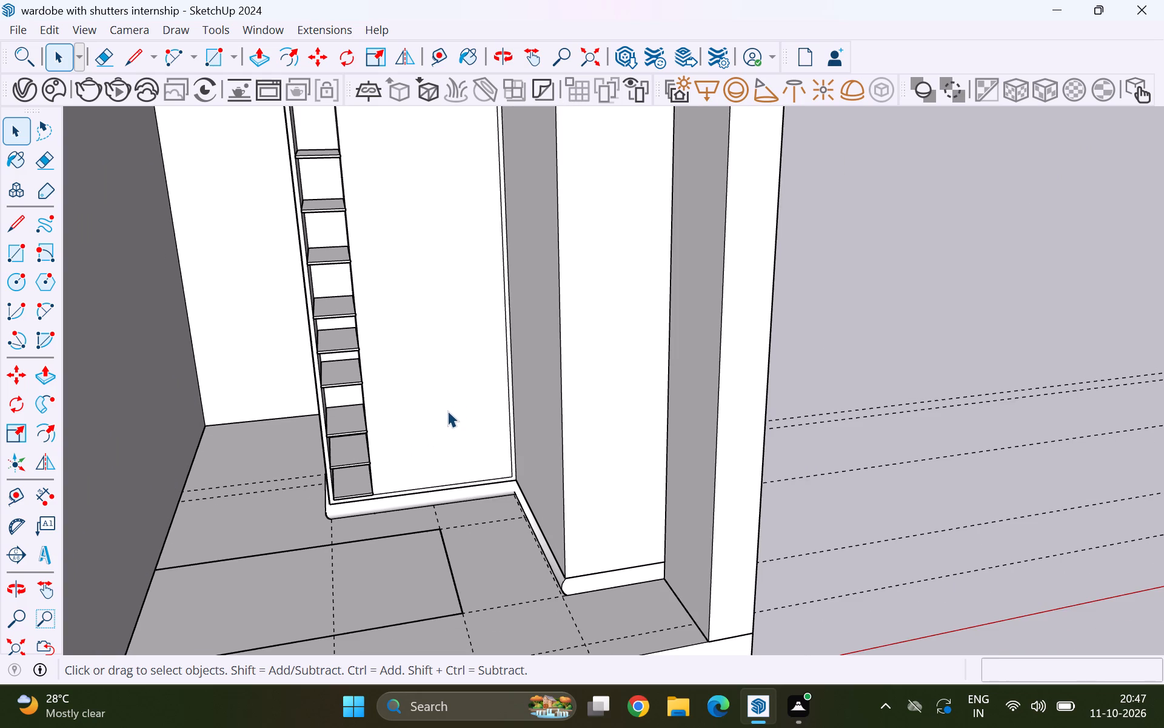
pyautogui.scroll(-4, 415, 426)
pyautogui.moveTo(418, 471); pyautogui.dragTo(412, 433, button='middle')
pyautogui.scroll(4, 432, 377)
pyautogui.press('f')
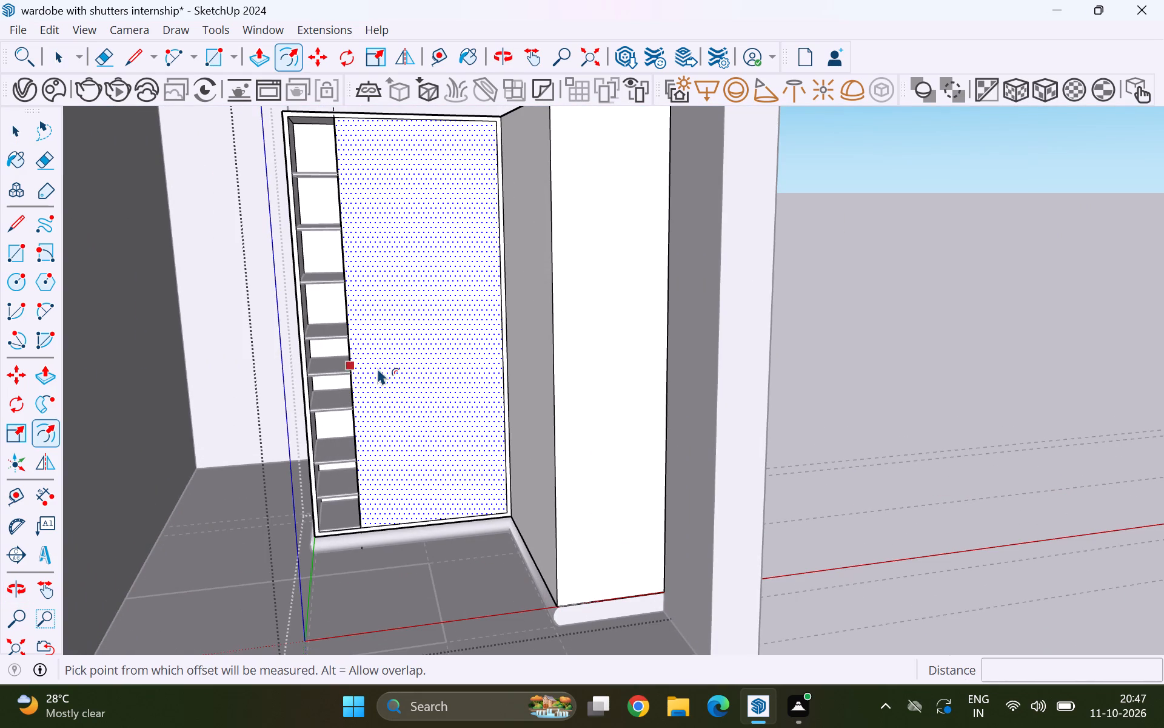
pyautogui.click(378, 368)
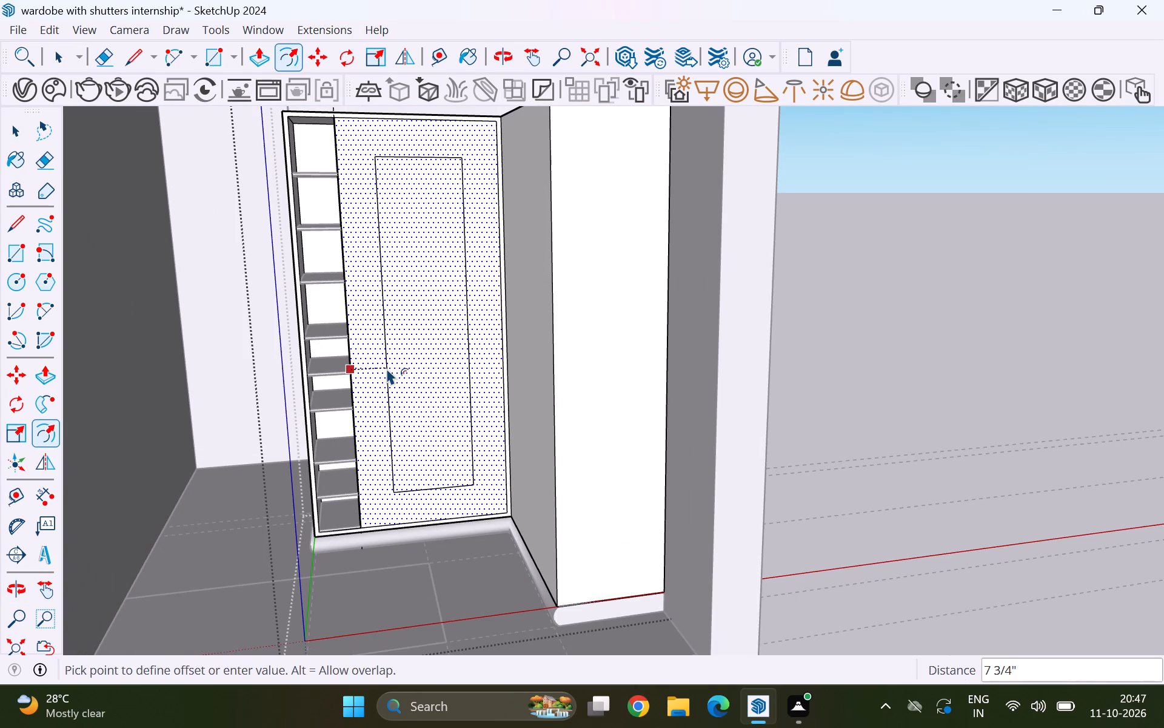
pyautogui.press('1')
pyautogui.press('Return')
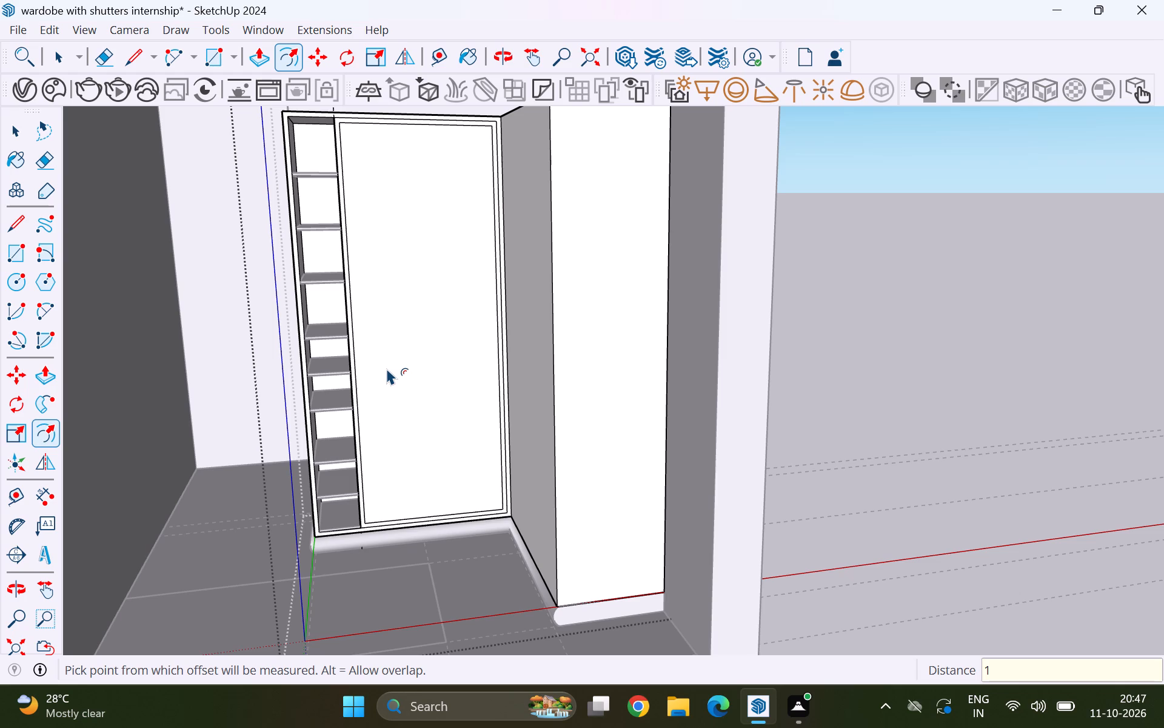
pyautogui.press('space')
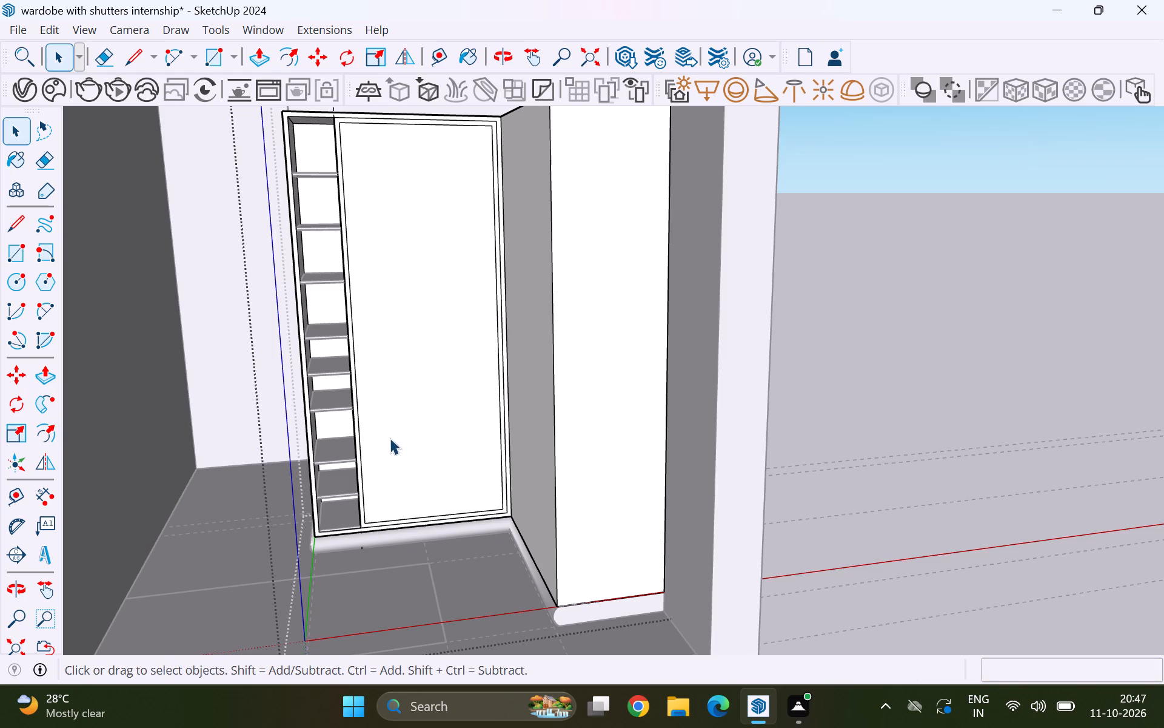
# Draw a horizontal line about 2' 7 11/16" long across the inset panel at mid-height, splitting it in two.
pyautogui.press('l')
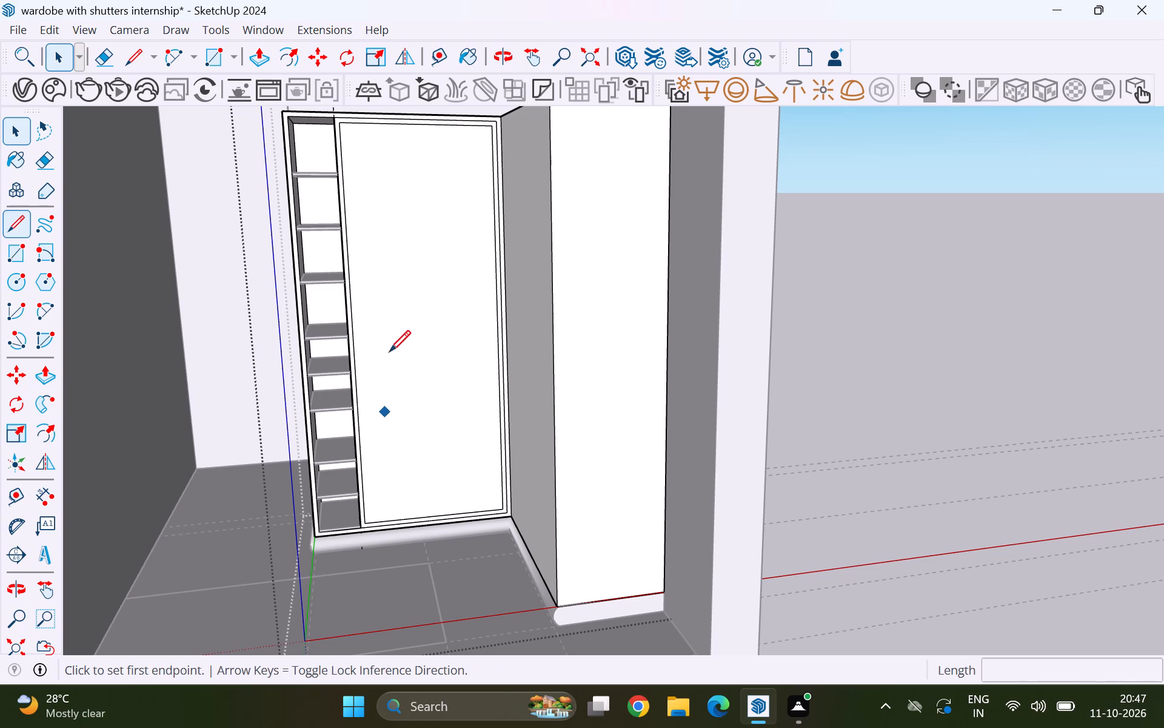
pyautogui.click(355, 333)
pyautogui.click(494, 324)
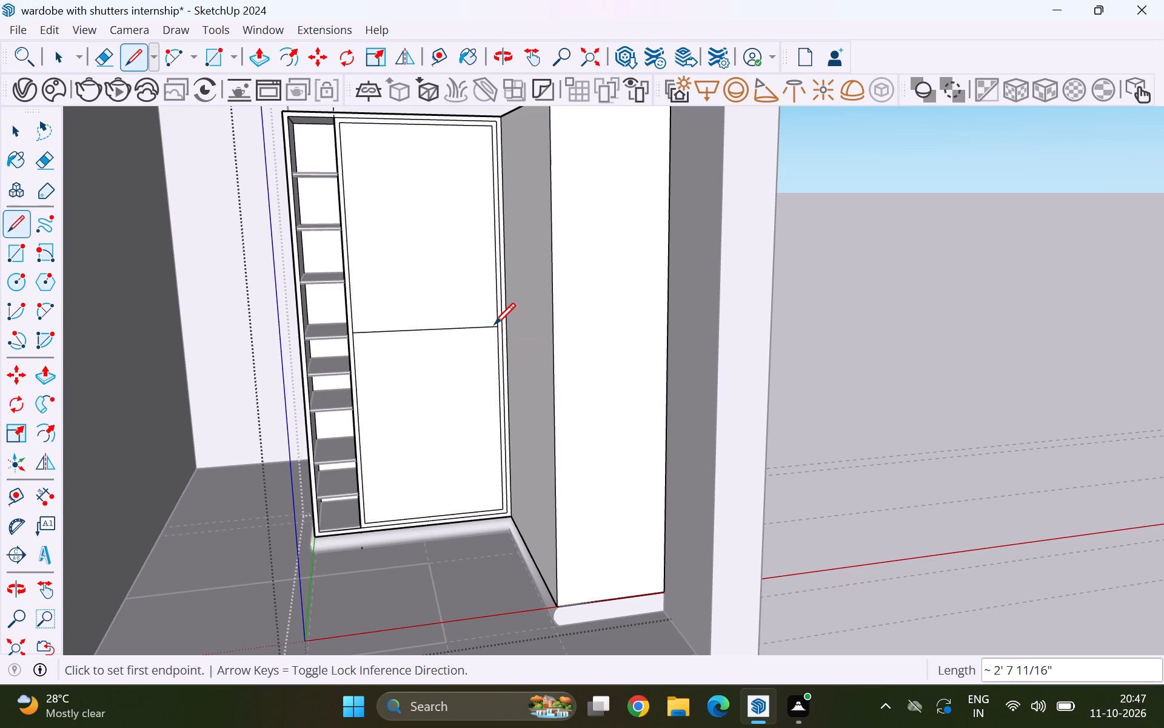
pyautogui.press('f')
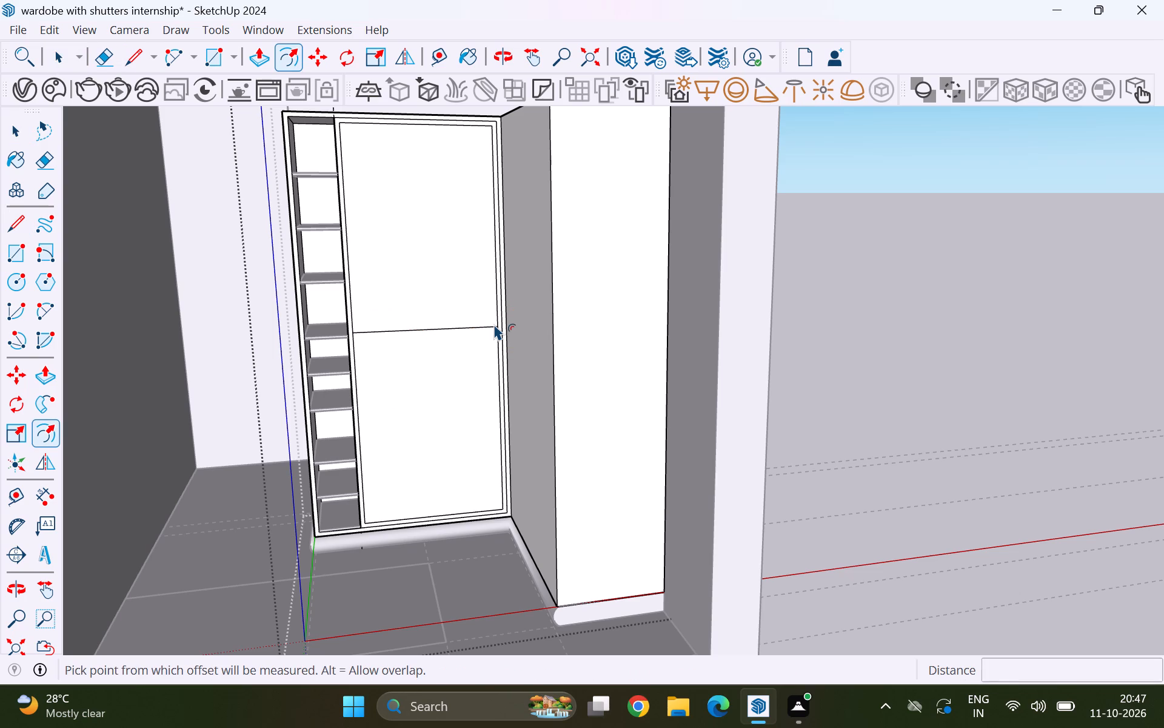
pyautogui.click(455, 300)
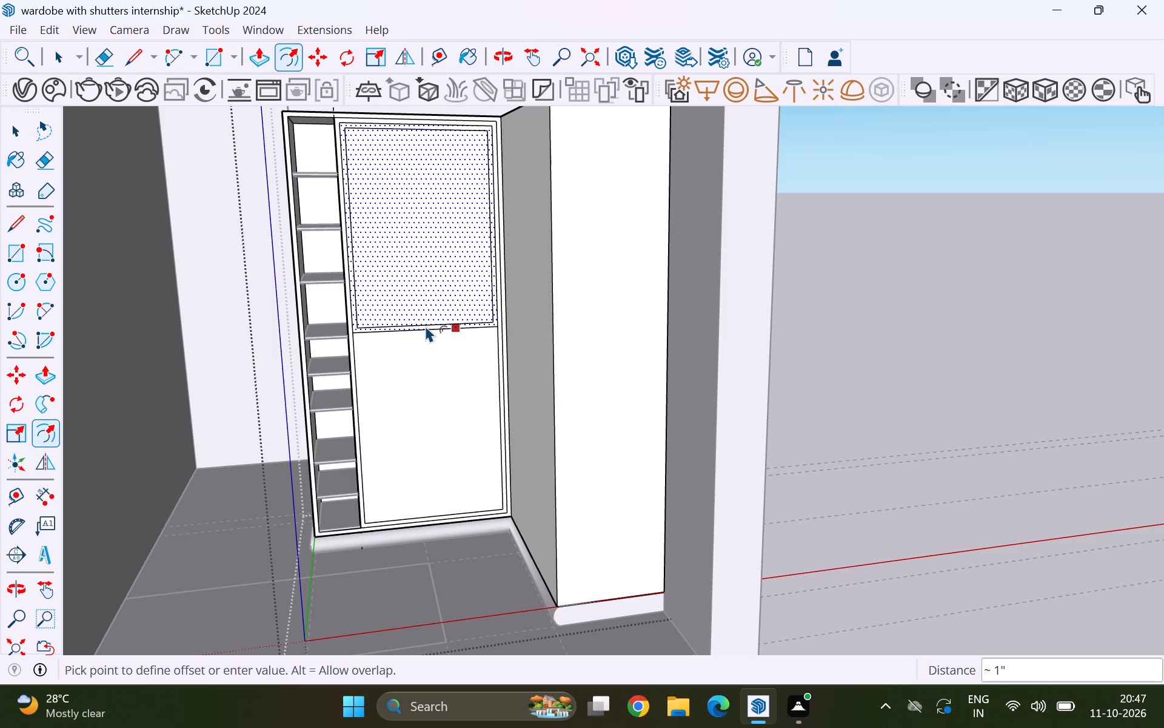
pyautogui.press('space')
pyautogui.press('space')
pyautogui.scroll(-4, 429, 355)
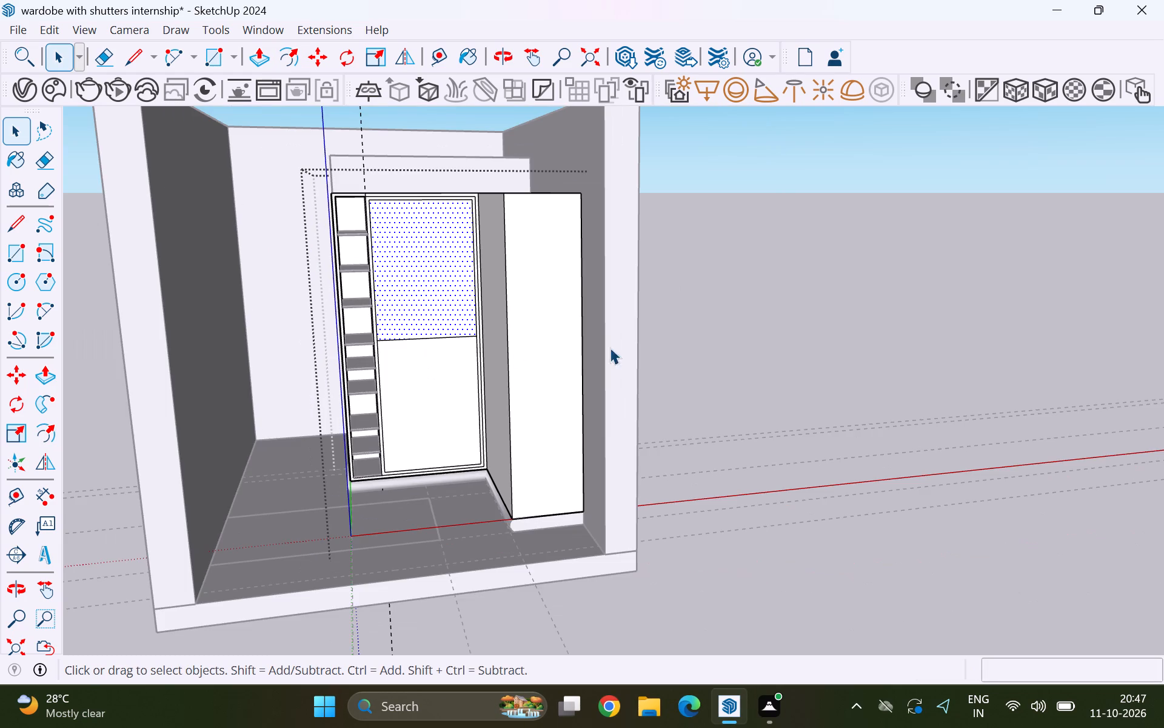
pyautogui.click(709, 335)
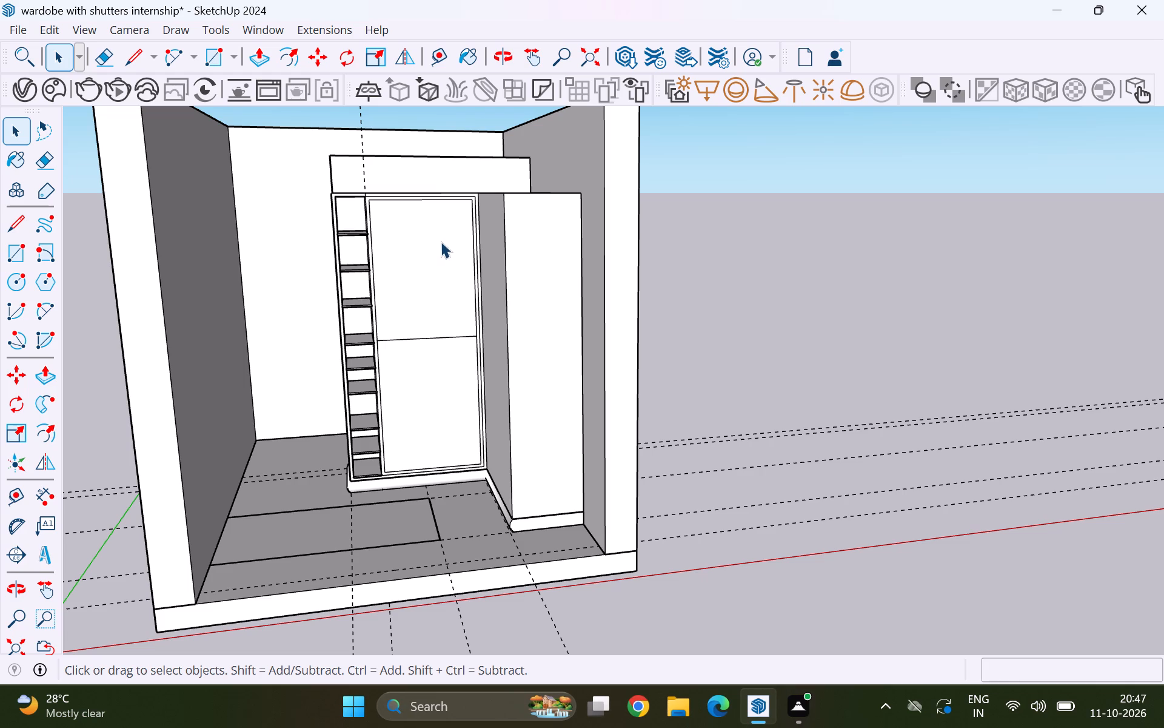
# Reopen the wardrobe group and push the lower half of the inset panel inward 1' 8" with Push/Pull.
pyautogui.scroll(2, 440, 214)
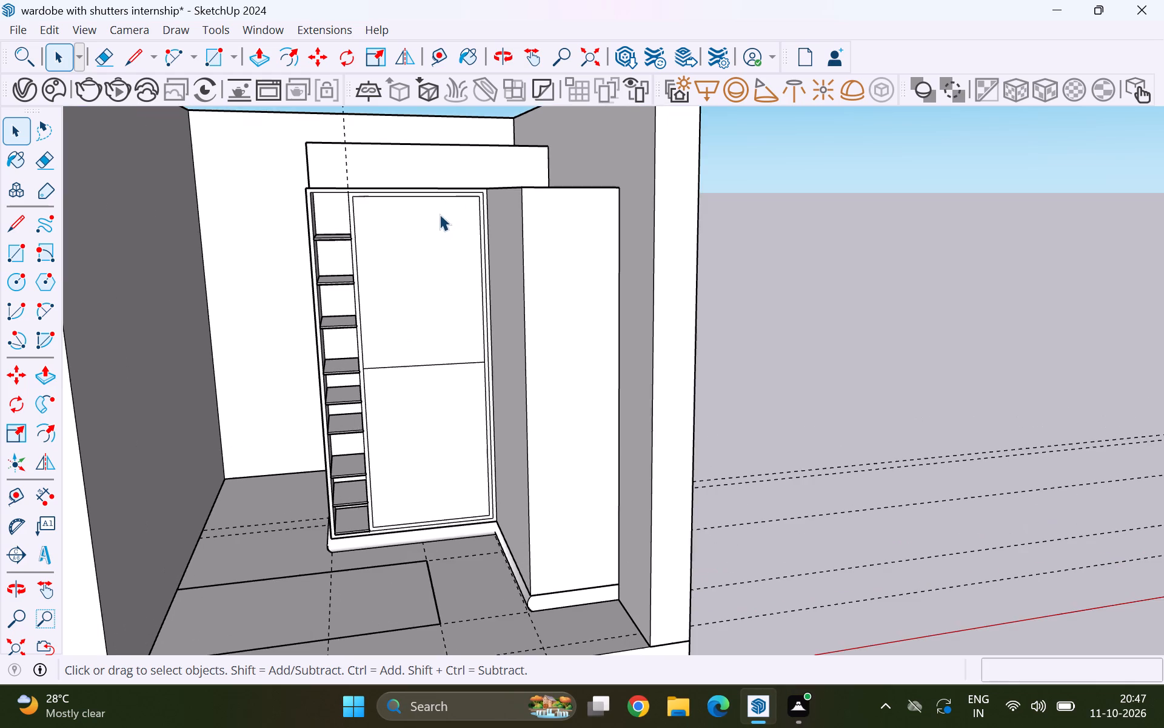
pyautogui.scroll(4, 435, 221)
pyautogui.doubleClick(422, 223)
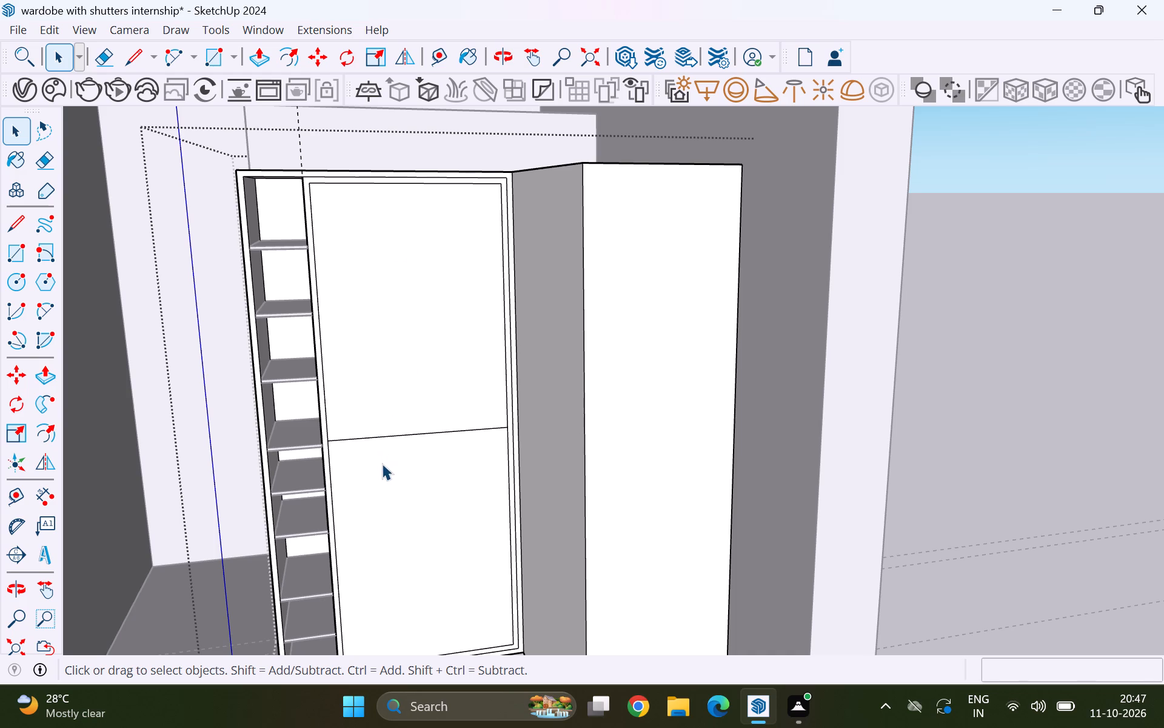
pyautogui.scroll(8, 429, 445)
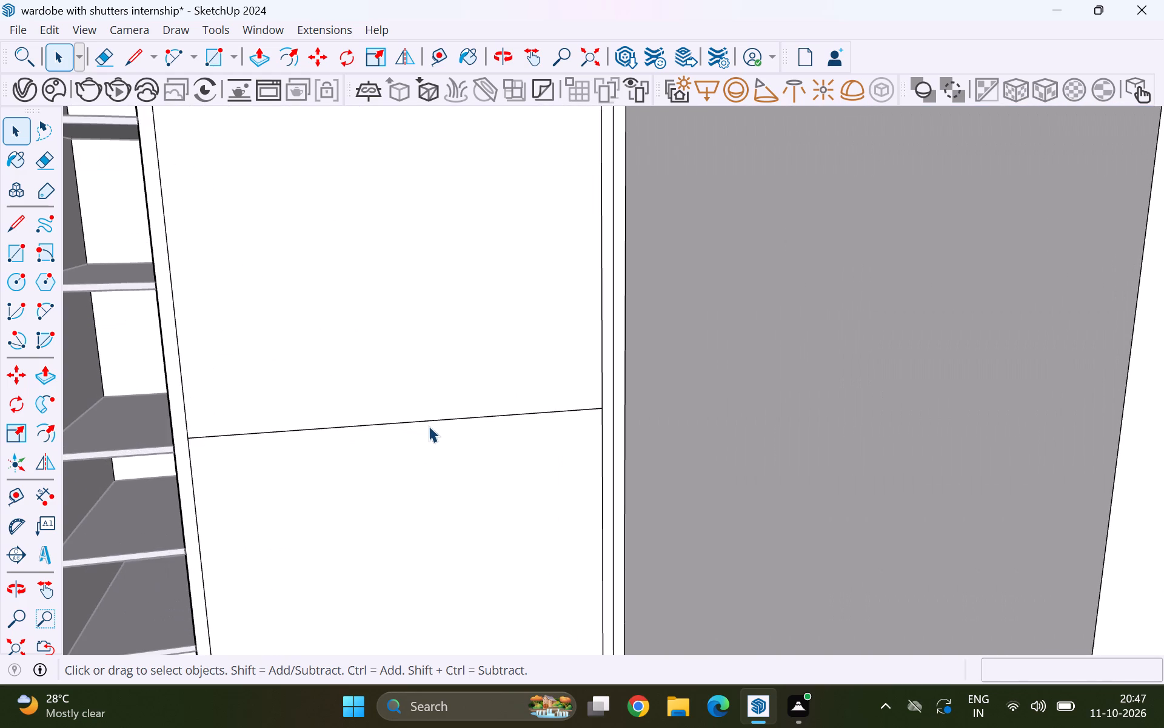
pyautogui.scroll(-13, 422, 379)
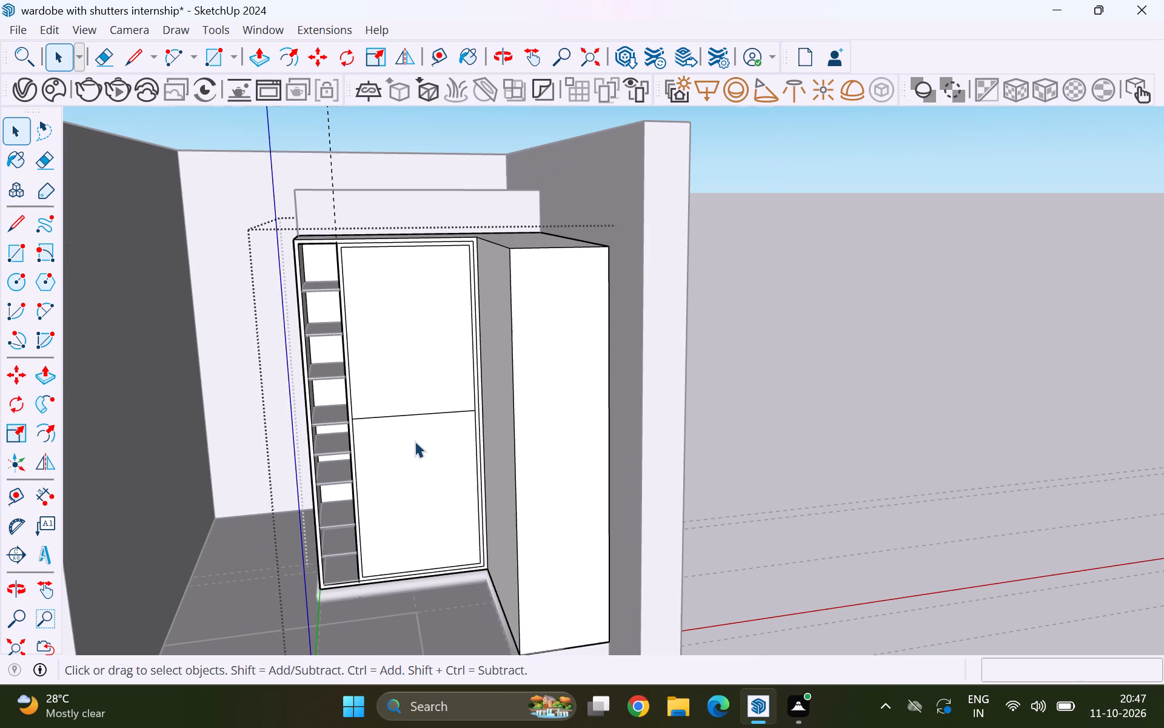
pyautogui.click(412, 503)
pyautogui.press('p')
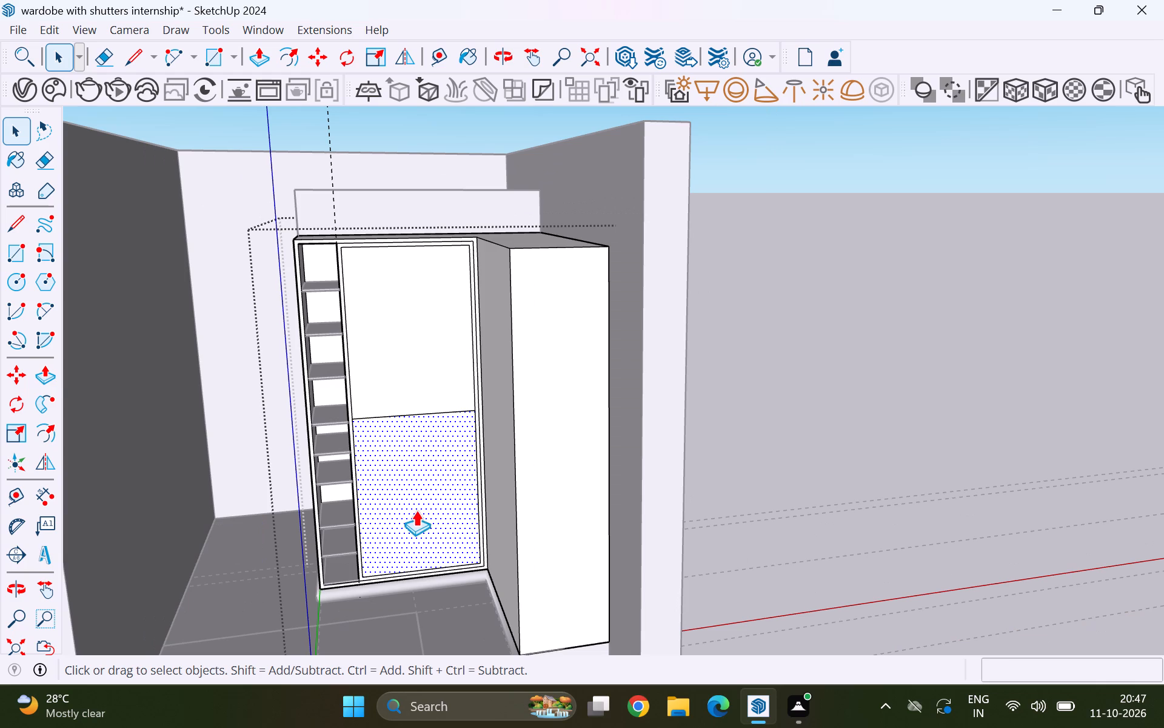
pyautogui.click(433, 533)
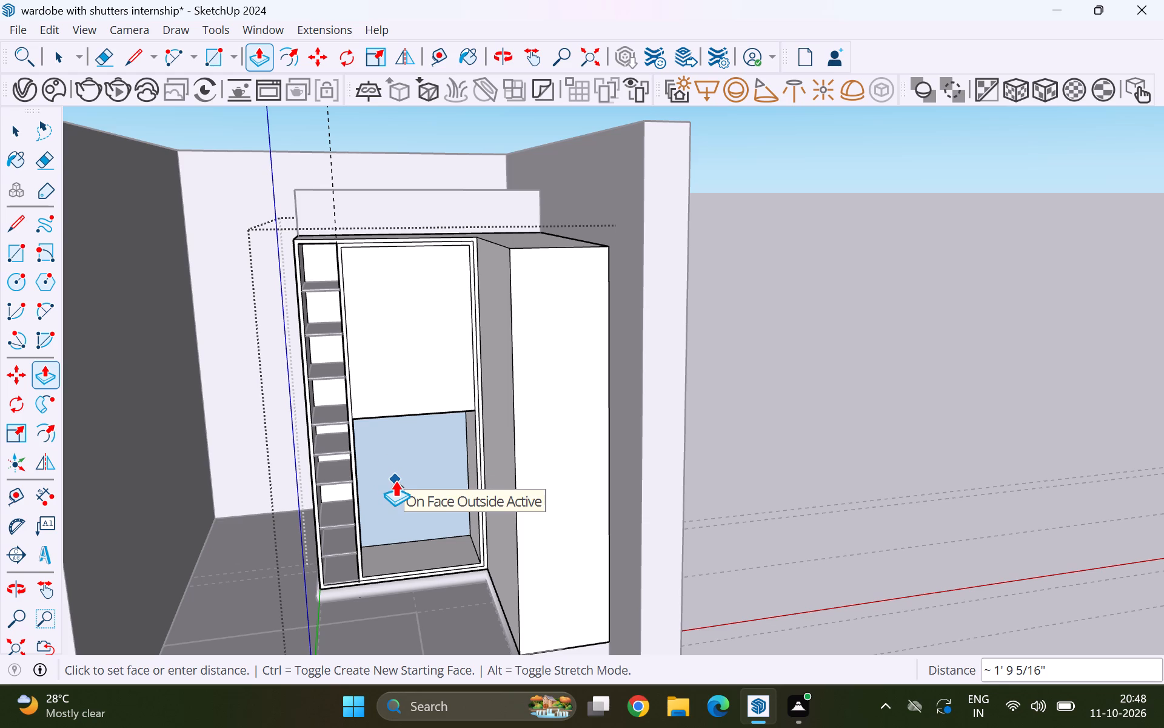
pyautogui.press('1')
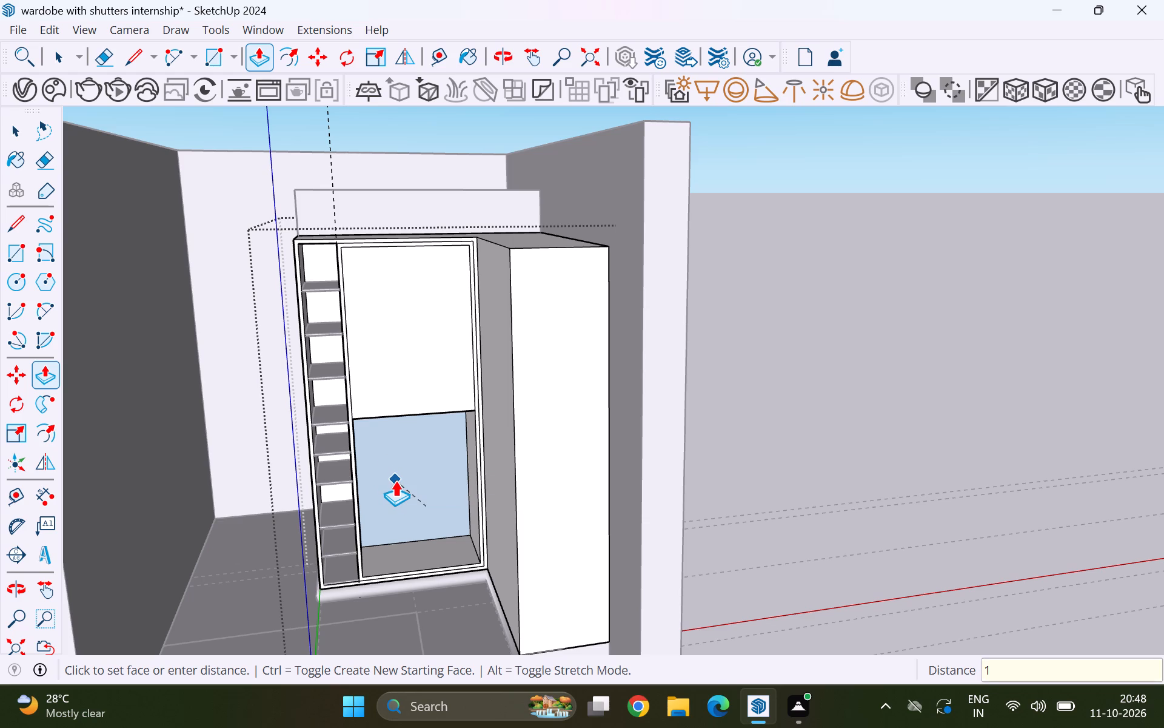
pyautogui.write("'8")
pyautogui.press('Return')
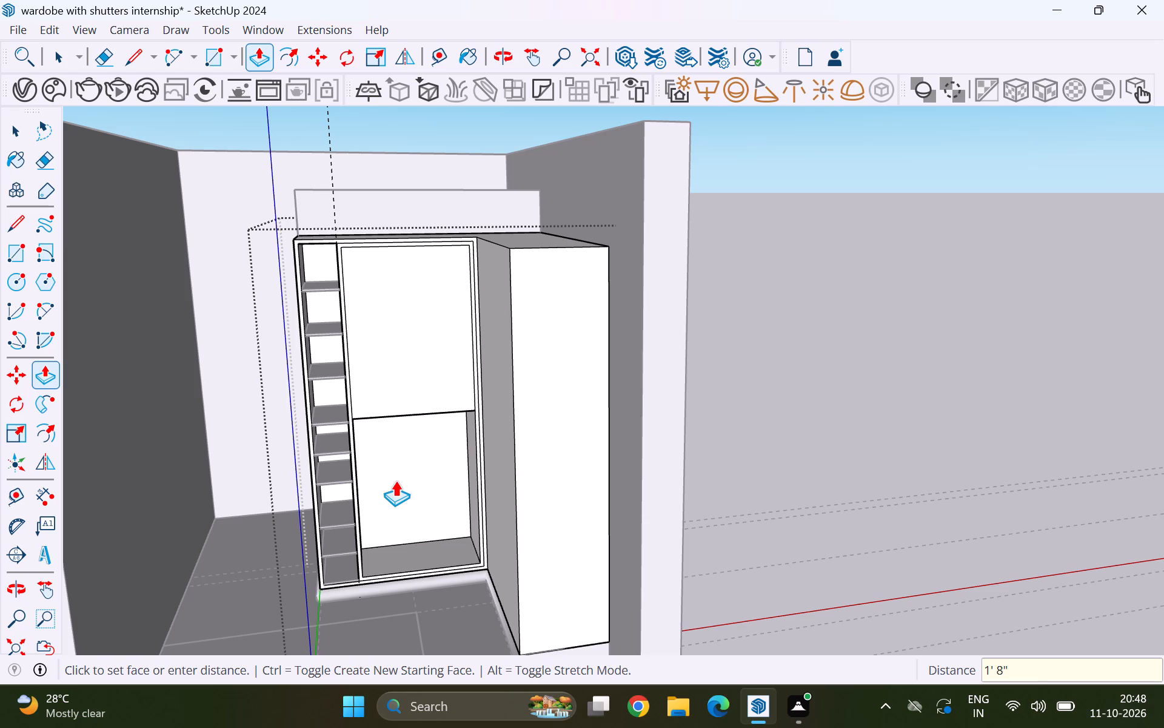
pyautogui.press('space')
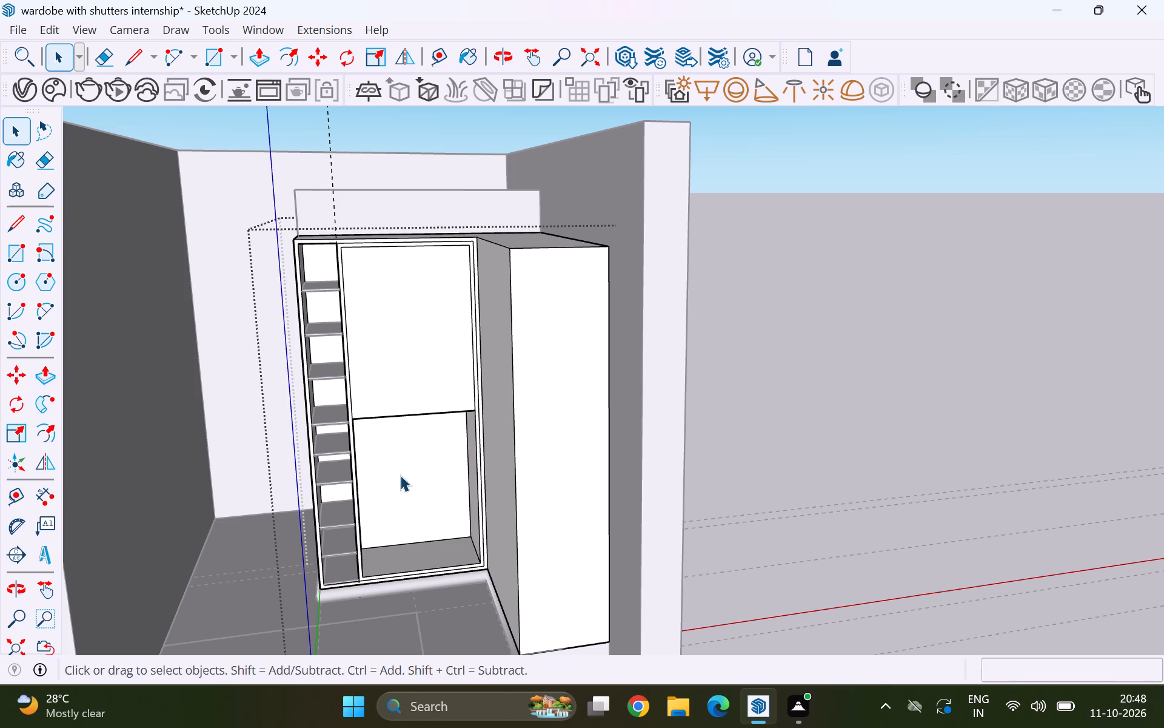
# Push the upper half of the inset panel inward by the same 1' 8" depth.
pyautogui.press('p')
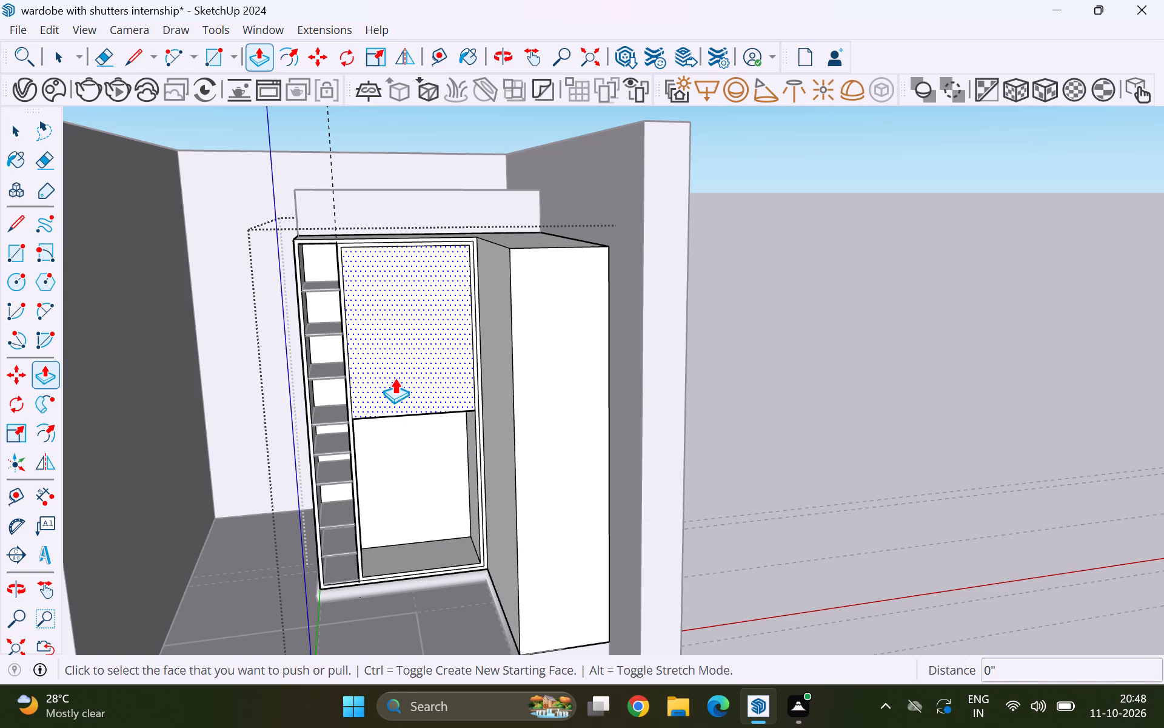
pyautogui.doubleClick(395, 378)
pyautogui.press('space')
pyautogui.scroll(5, 406, 389)
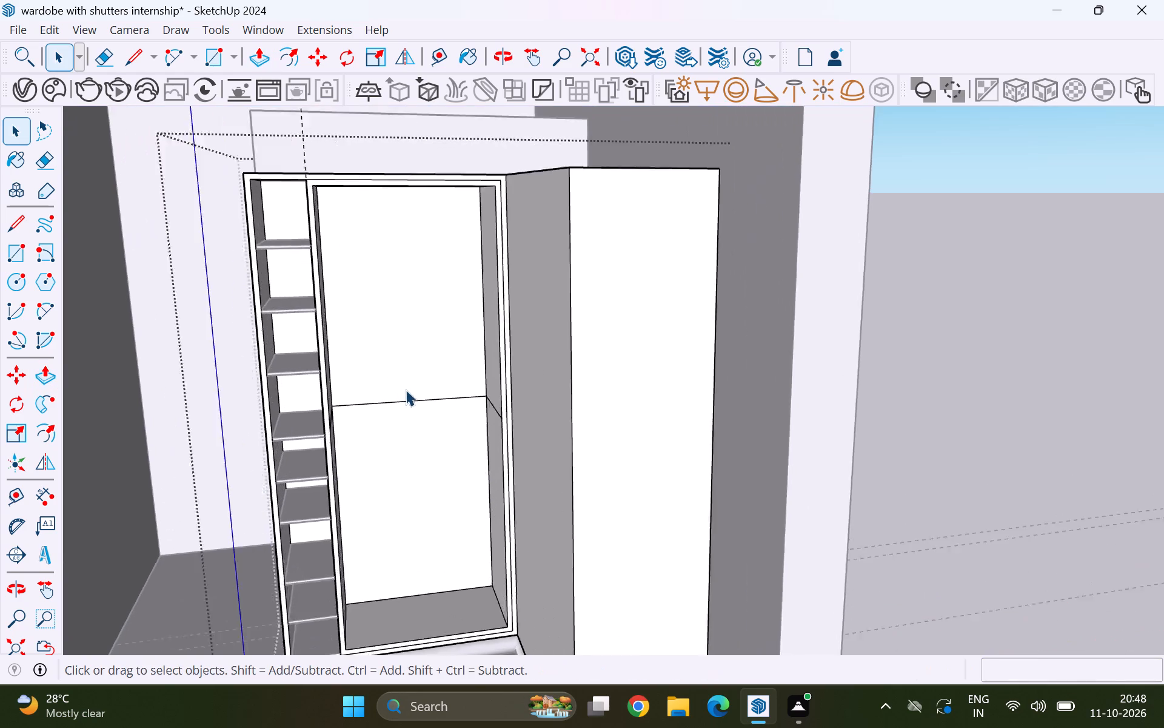
# Erase the leftover mid-height dividing edges on the back and both side faces of the hollowed main compartment.
pyautogui.press('e')
pyautogui.moveTo(403, 389); pyautogui.dragTo(403, 417)
pyautogui.moveTo(392, 444); pyautogui.dragTo(426, 452, button='middle')
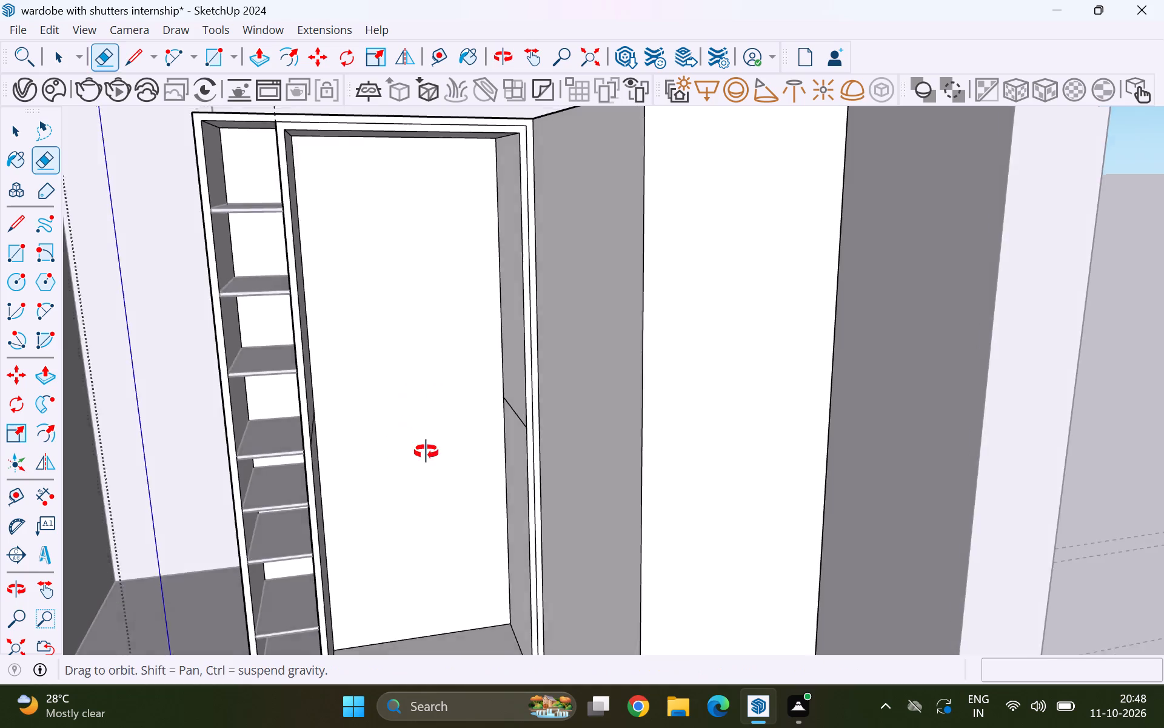
pyautogui.moveTo(426, 452); pyautogui.dragTo(486, 440, button='middle')
pyautogui.moveTo(519, 404); pyautogui.dragTo(515, 438)
pyautogui.scroll(-4, 461, 406)
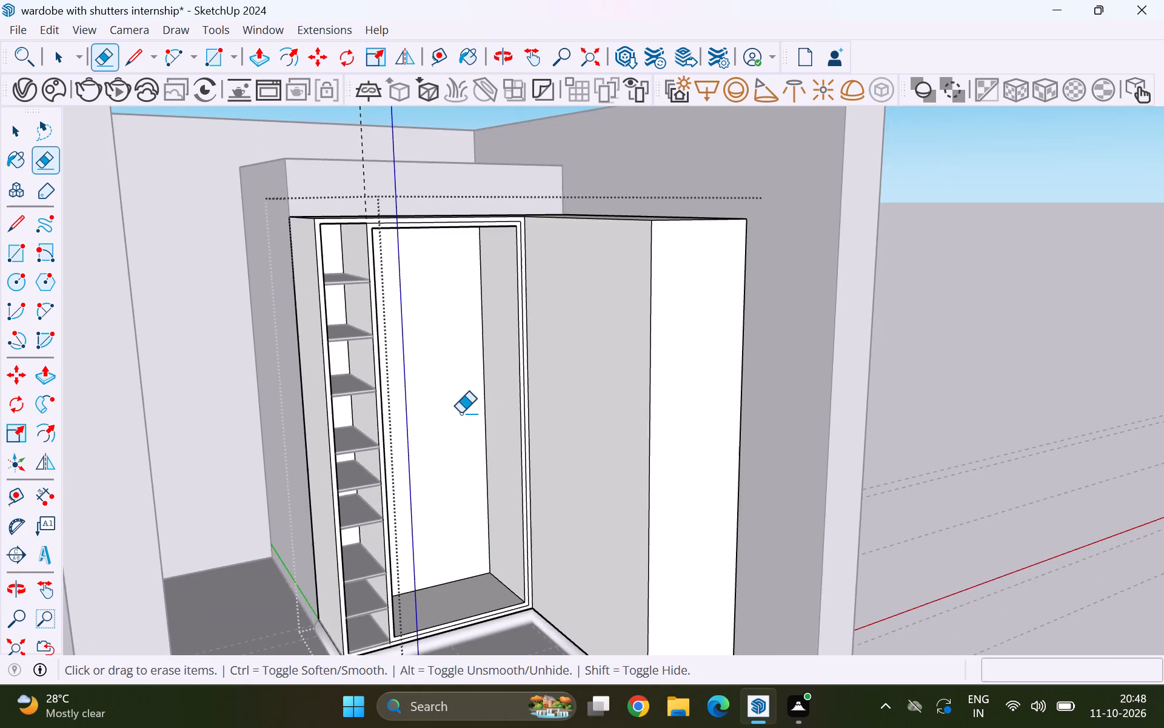
pyautogui.moveTo(452, 425); pyautogui.dragTo(221, 426, button='middle')
pyautogui.scroll(1, 223, 426)
pyautogui.scroll(5, 486, 407)
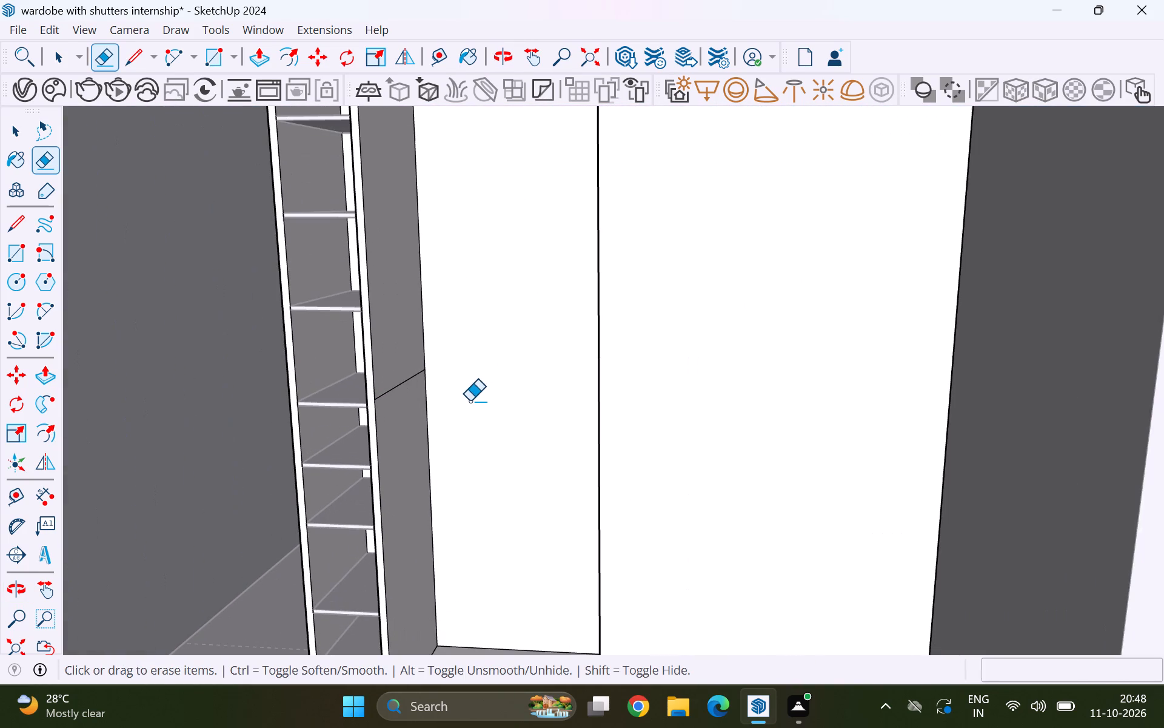
pyautogui.moveTo(395, 377); pyautogui.dragTo(400, 399)
pyautogui.scroll(-9, 392, 349)
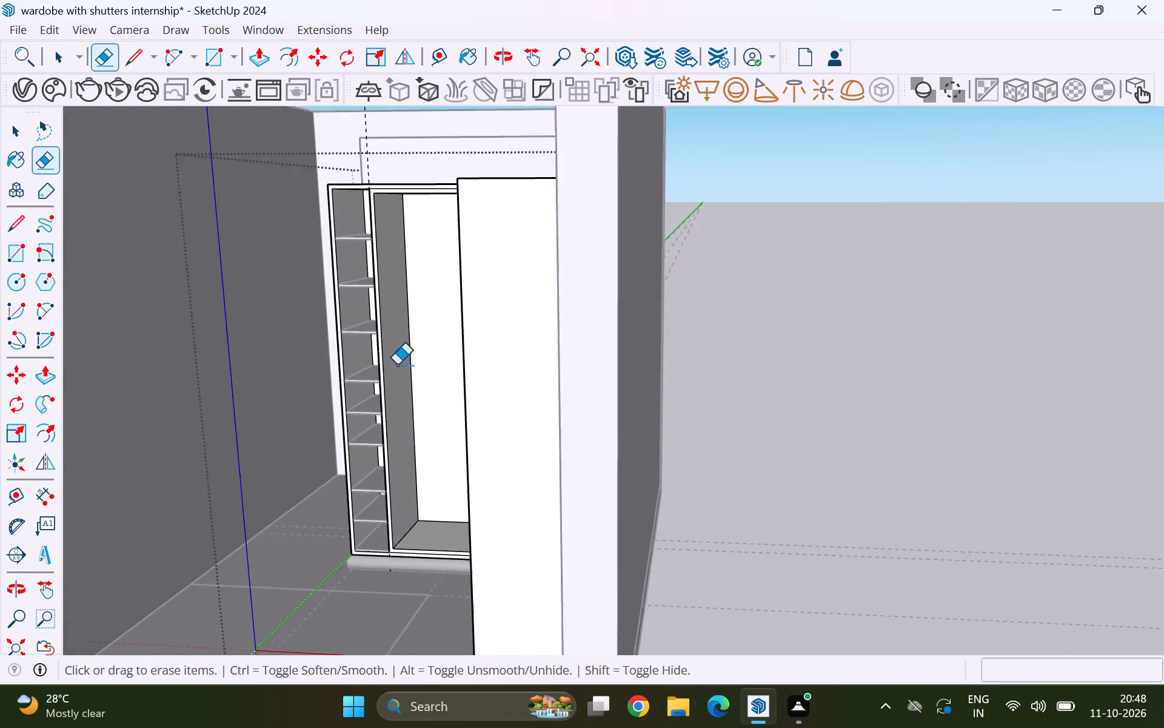
pyautogui.scroll(-1, 397, 365)
pyautogui.press('space')
# Copy the main compartment's floor face and paste it in place outside the wardrobe group.
pyautogui.moveTo(346, 451); pyautogui.dragTo(461, 500, button='middle')
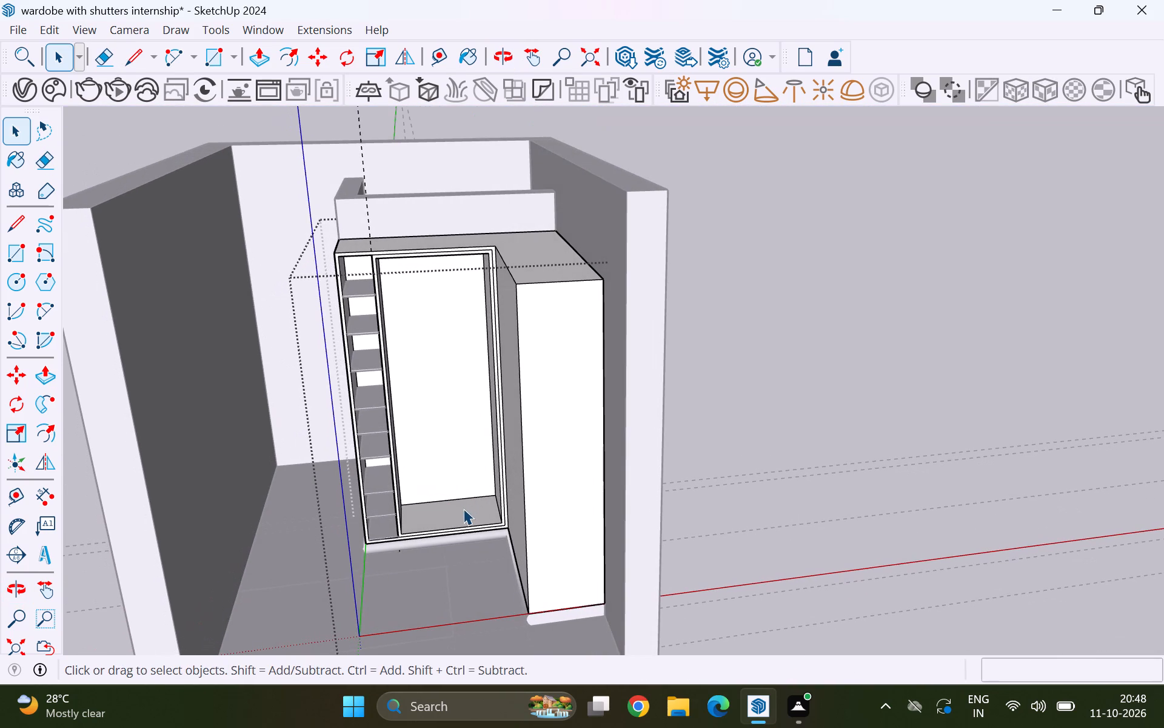
pyautogui.click(463, 508)
pyautogui.hotkey('ctrl', 'c')
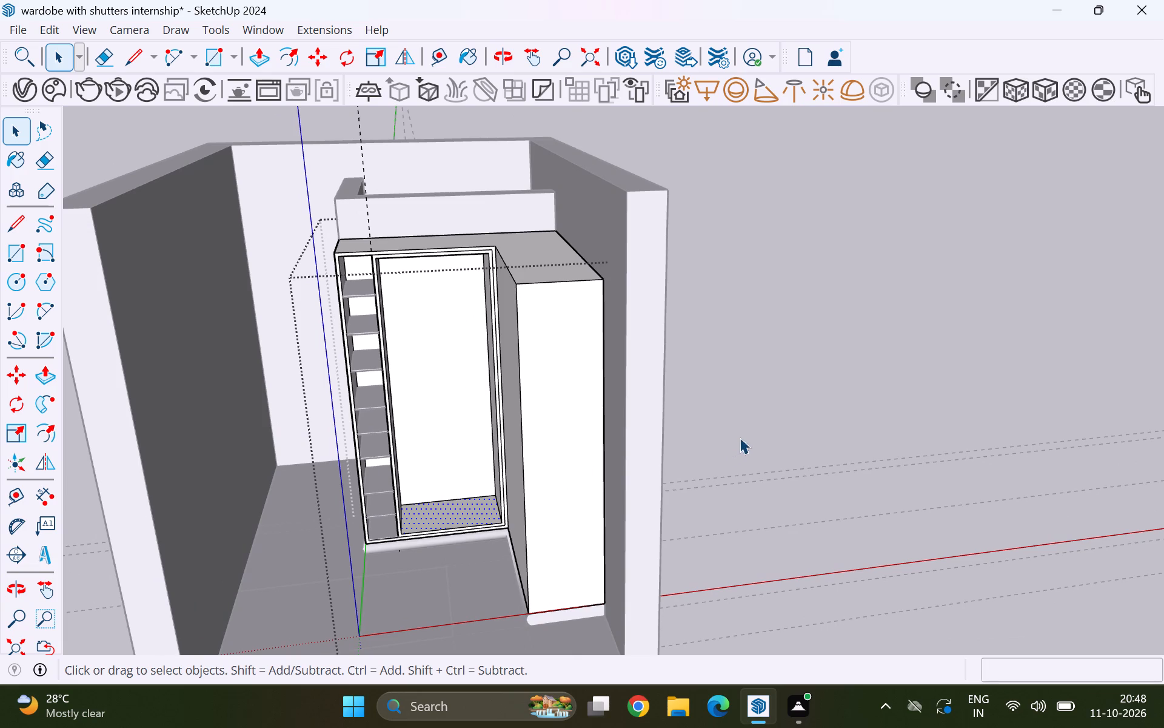
pyautogui.click(740, 437)
pyautogui.click(52, 30)
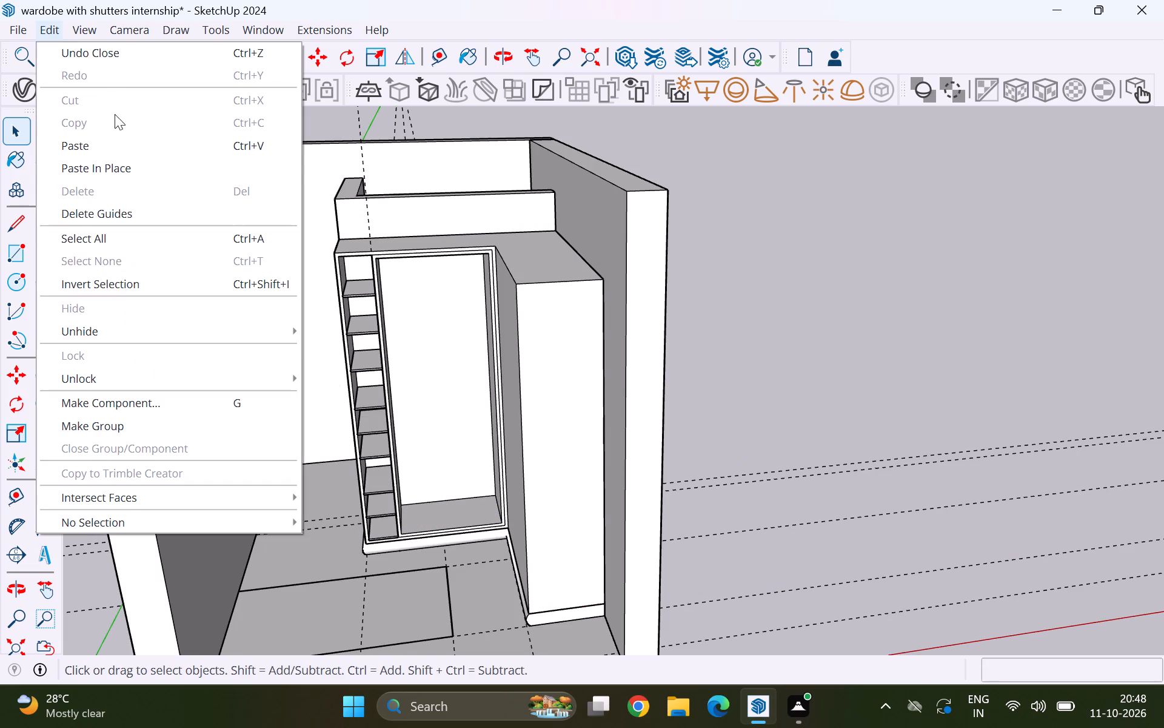
pyautogui.click(153, 174)
# Push/Pull the pasted floor face upward by 0.5 inch to form a shelf board.
pyautogui.scroll(9, 486, 491)
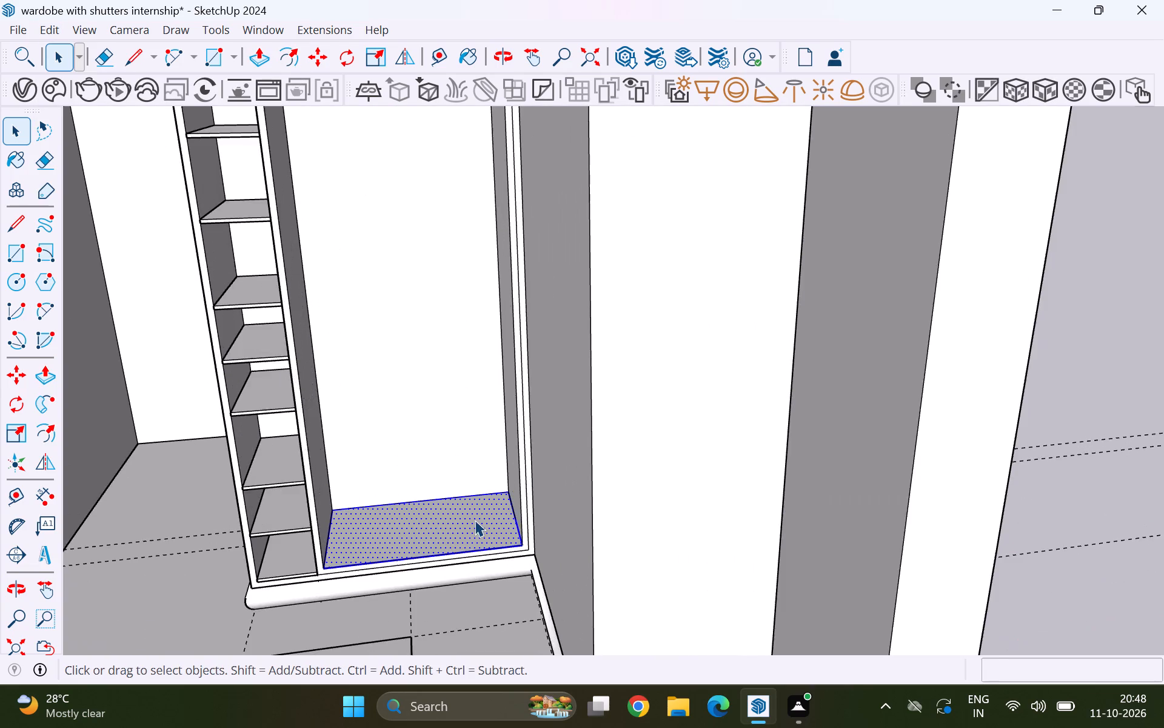
pyautogui.press('p')
pyautogui.click(485, 547)
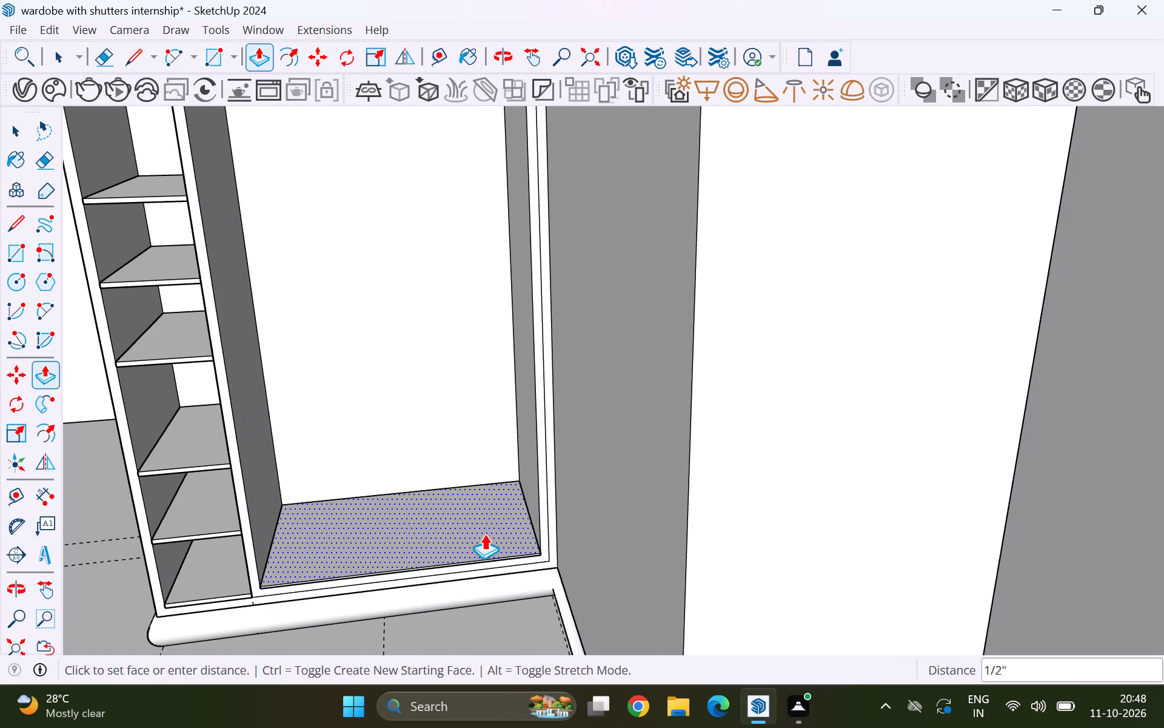
pyautogui.write('.5')
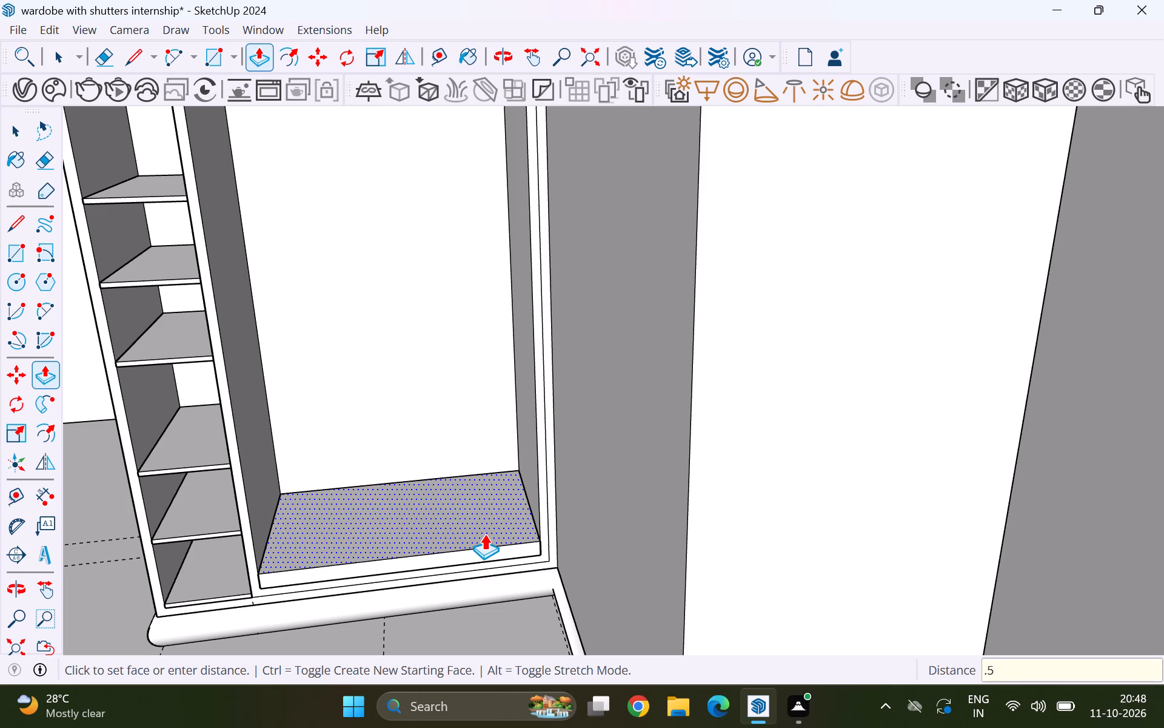
pyautogui.press('Return')
pyautogui.press('space')
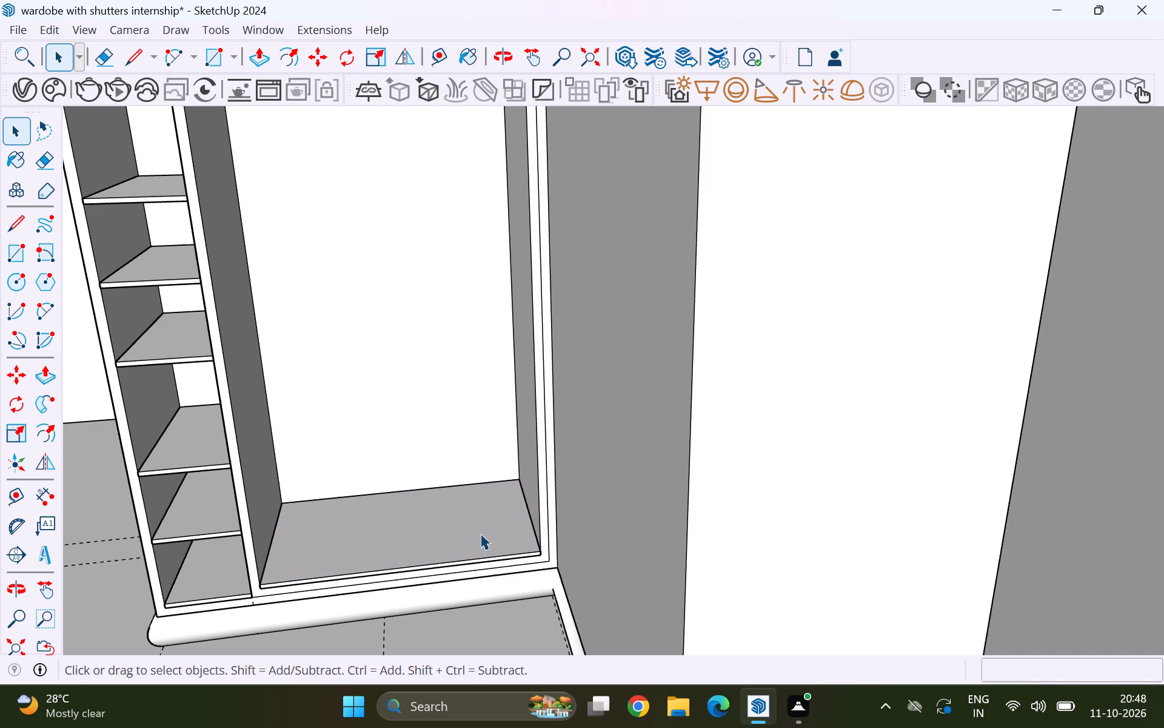
# Make the whole shelf board at the bottom of the main compartment a group.
pyautogui.tripleClick(463, 542)
pyautogui.tripleClick(463, 542)
pyautogui.rightClick(463, 542)
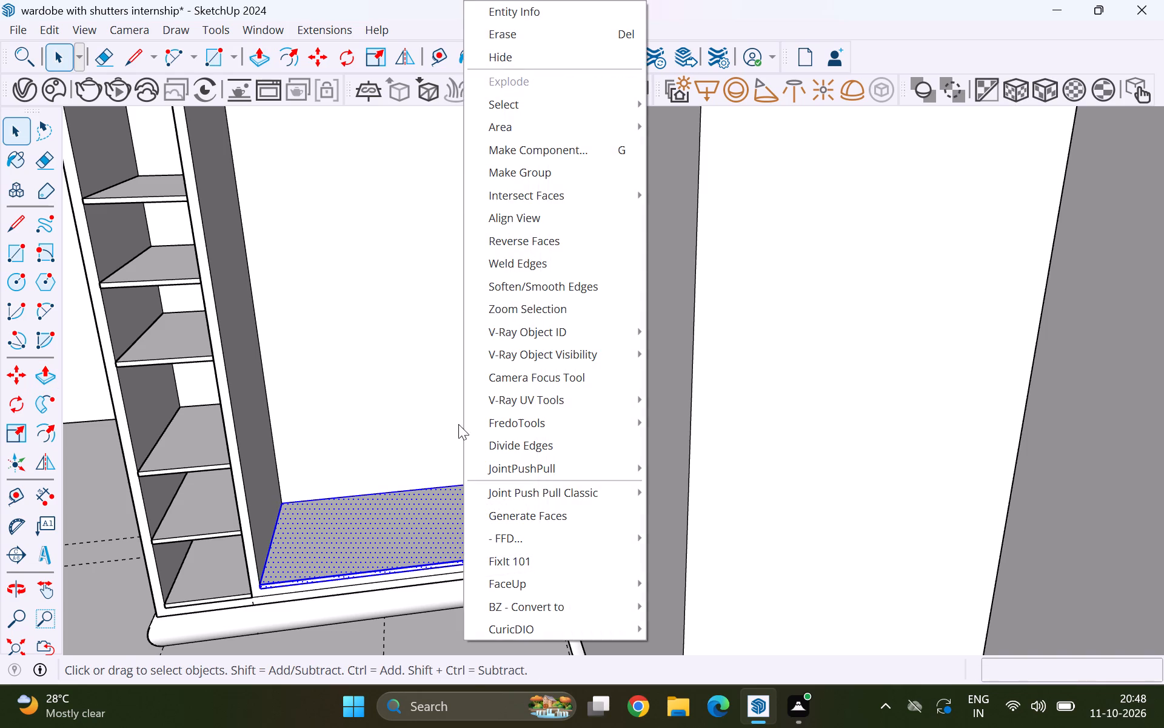
pyautogui.click(518, 183)
# Copy the shelf group 7' 3 1/2" up to the compartment's top inner corner, dividing the distance by 2 for a mid-height shelf.
pyautogui.scroll(-5, 421, 418)
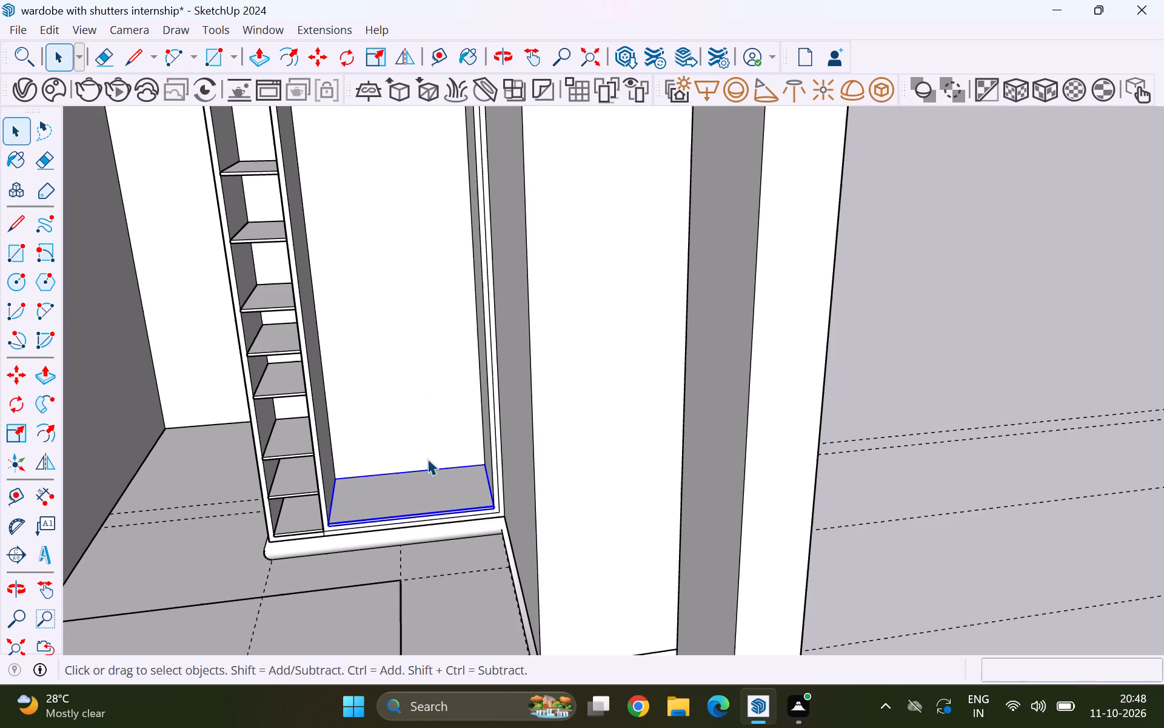
pyautogui.scroll(-6, 430, 464)
pyautogui.moveTo(426, 549); pyautogui.dragTo(435, 515, button='middle')
pyautogui.scroll(1, 435, 515)
pyautogui.middleClick(435, 515)
pyautogui.scroll(3, 447, 491)
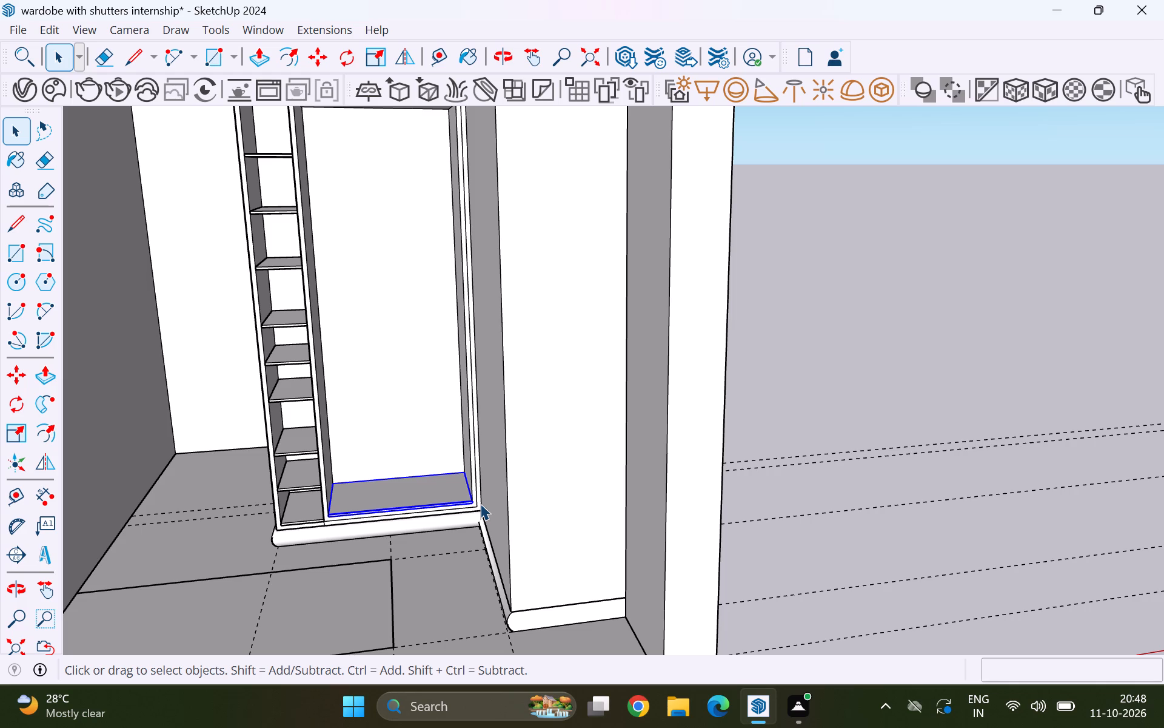
pyautogui.press('m')
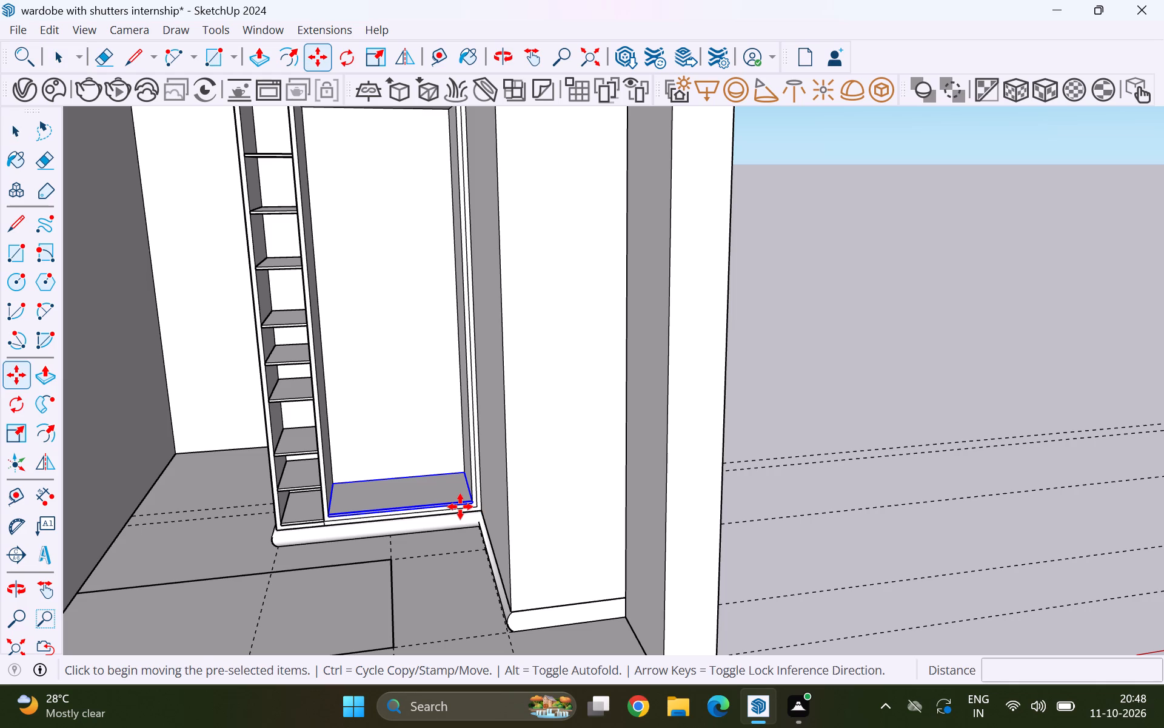
pyautogui.scroll(14, 461, 507)
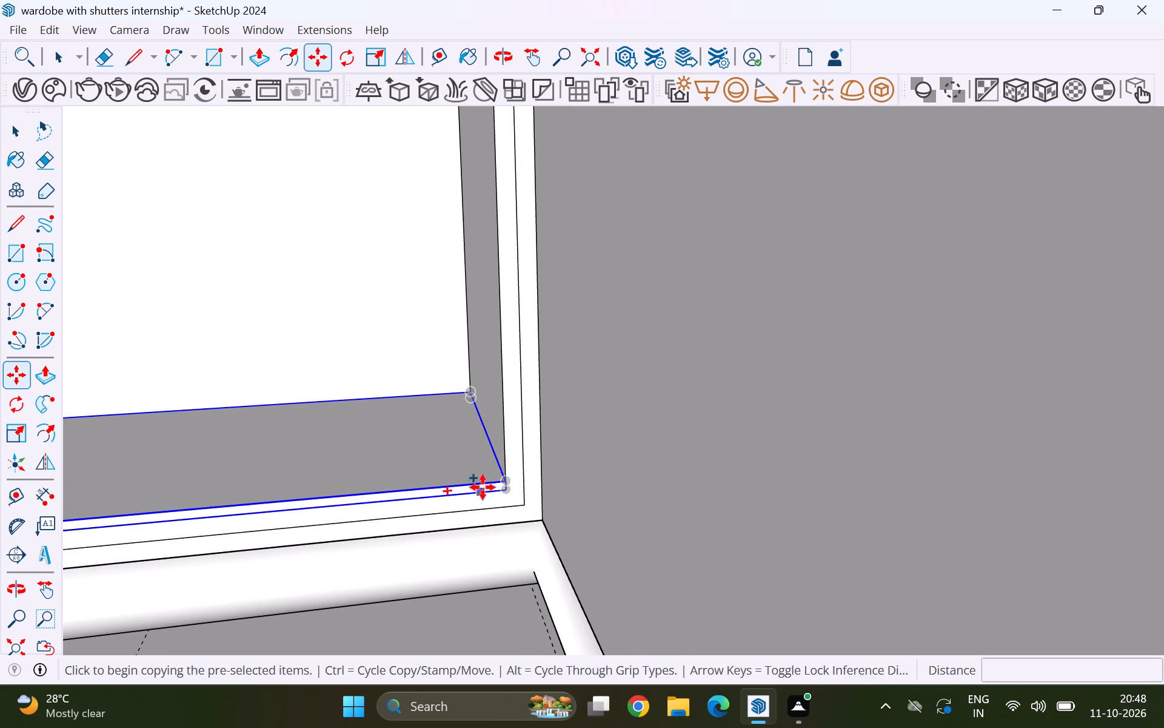
pyautogui.click(507, 483)
pyautogui.scroll(-8, 494, 519)
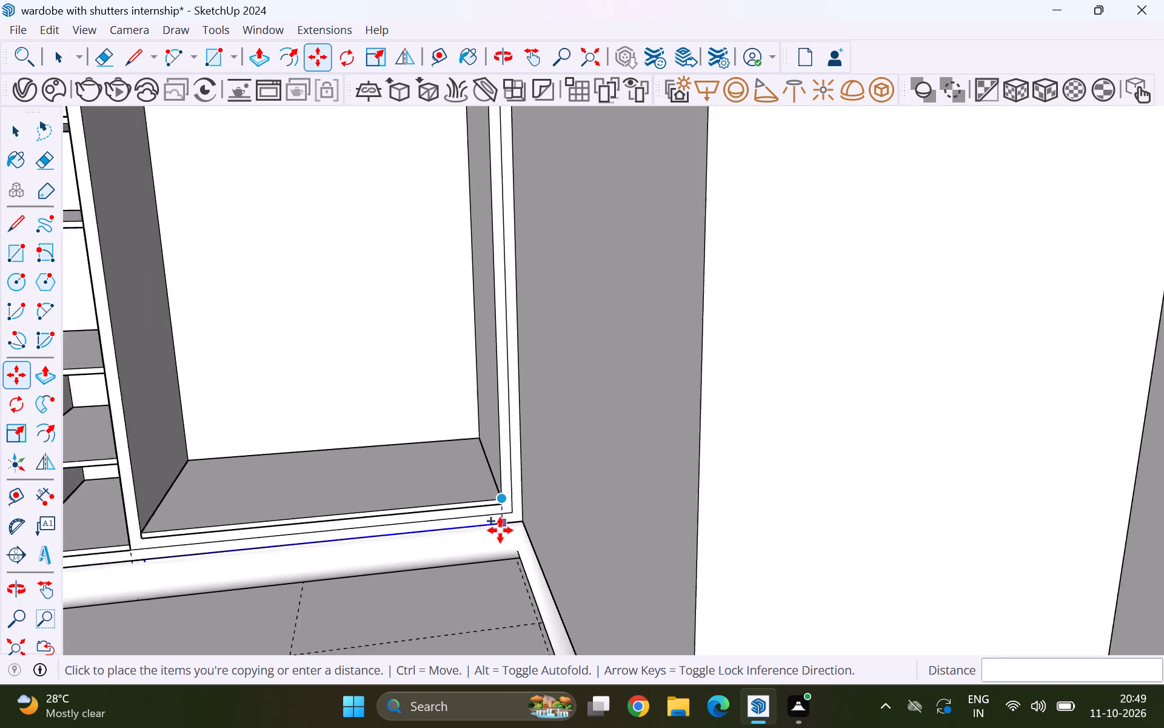
pyautogui.scroll(-12, 500, 530)
pyautogui.scroll(7, 501, 289)
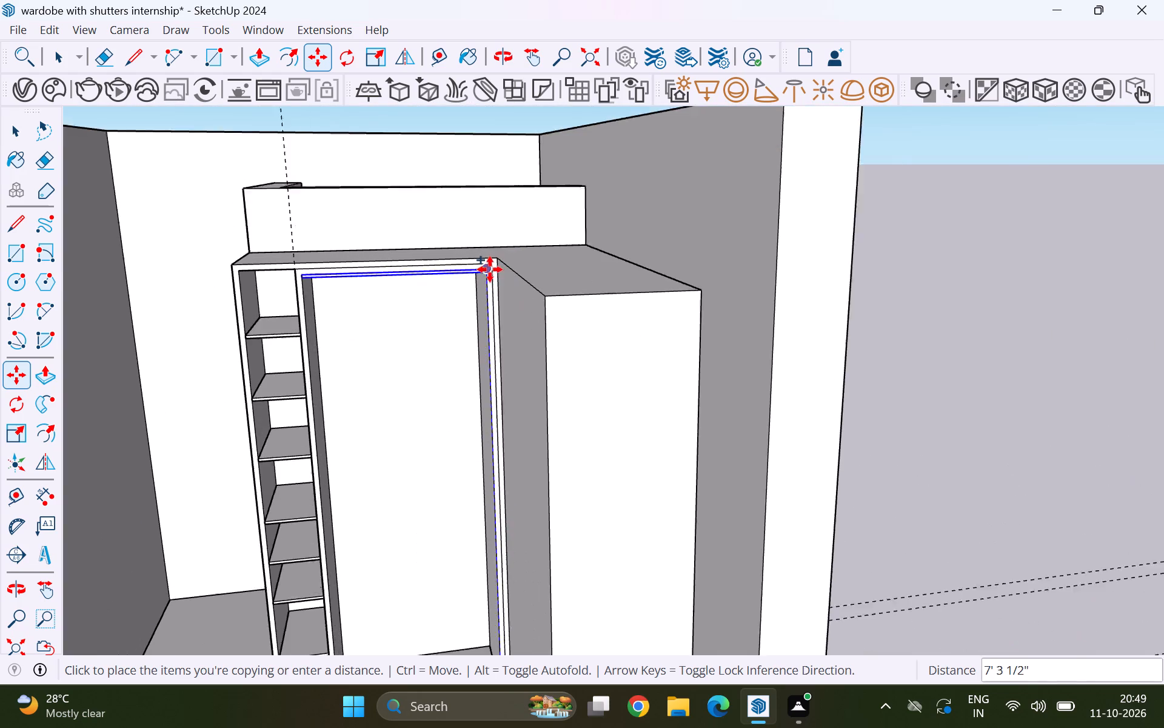
pyautogui.scroll(11, 490, 269)
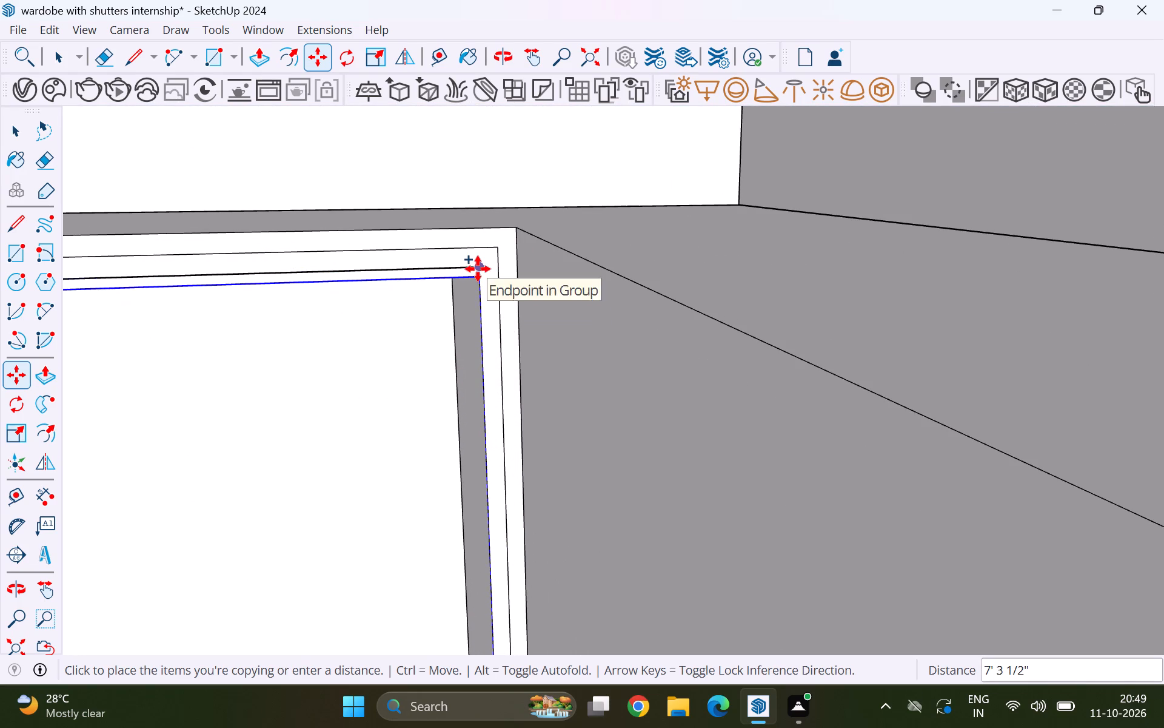
pyautogui.click(478, 269)
pyautogui.write('2/')
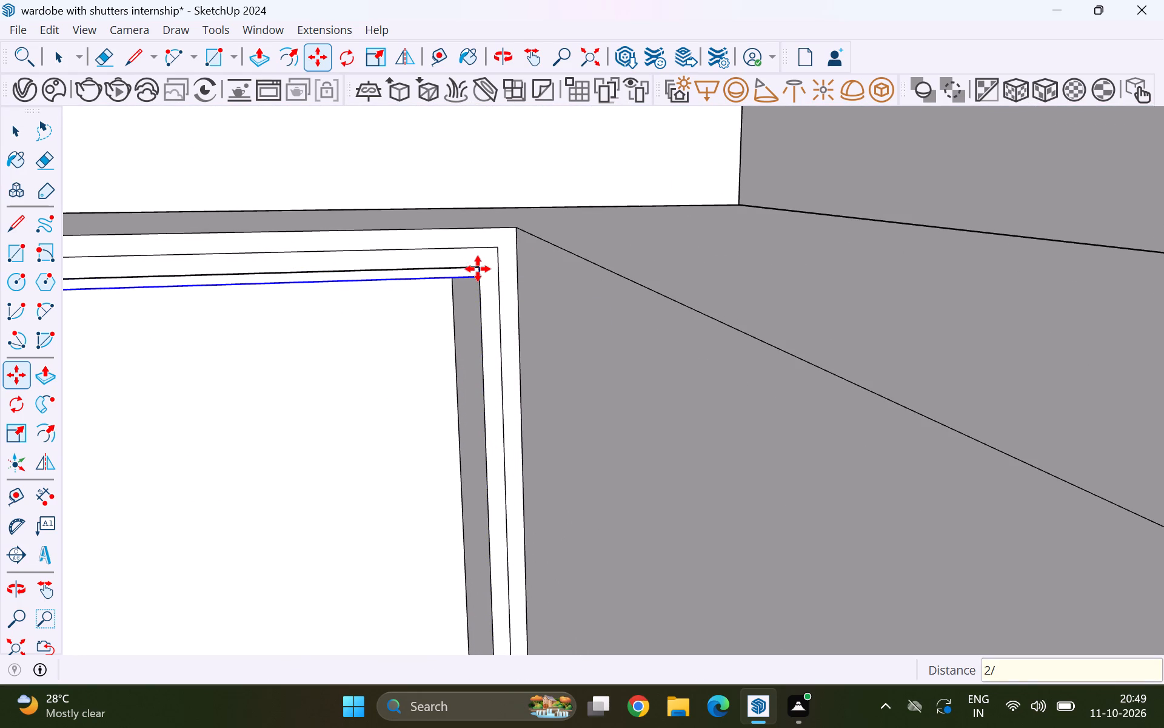
pyautogui.press('Return')
pyautogui.press('space')
# Delete the shelf copy at the very top of the main compartment.
pyautogui.scroll(-12, 425, 351)
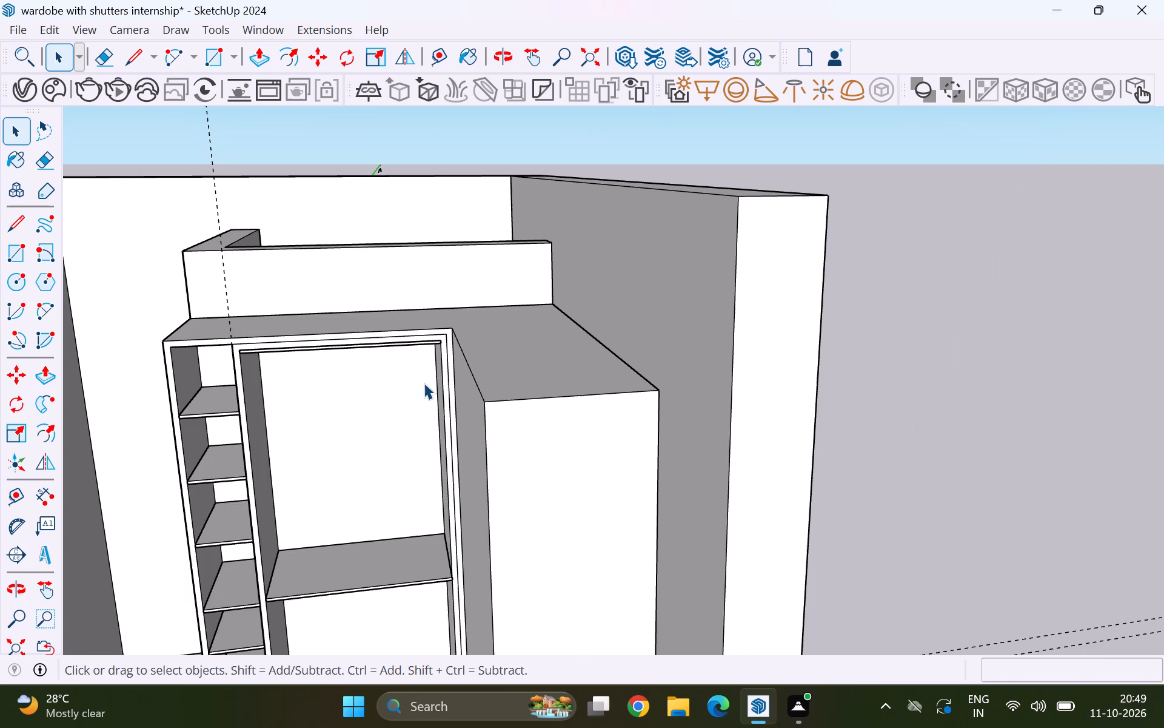
pyautogui.scroll(-5, 427, 391)
pyautogui.scroll(12, 400, 366)
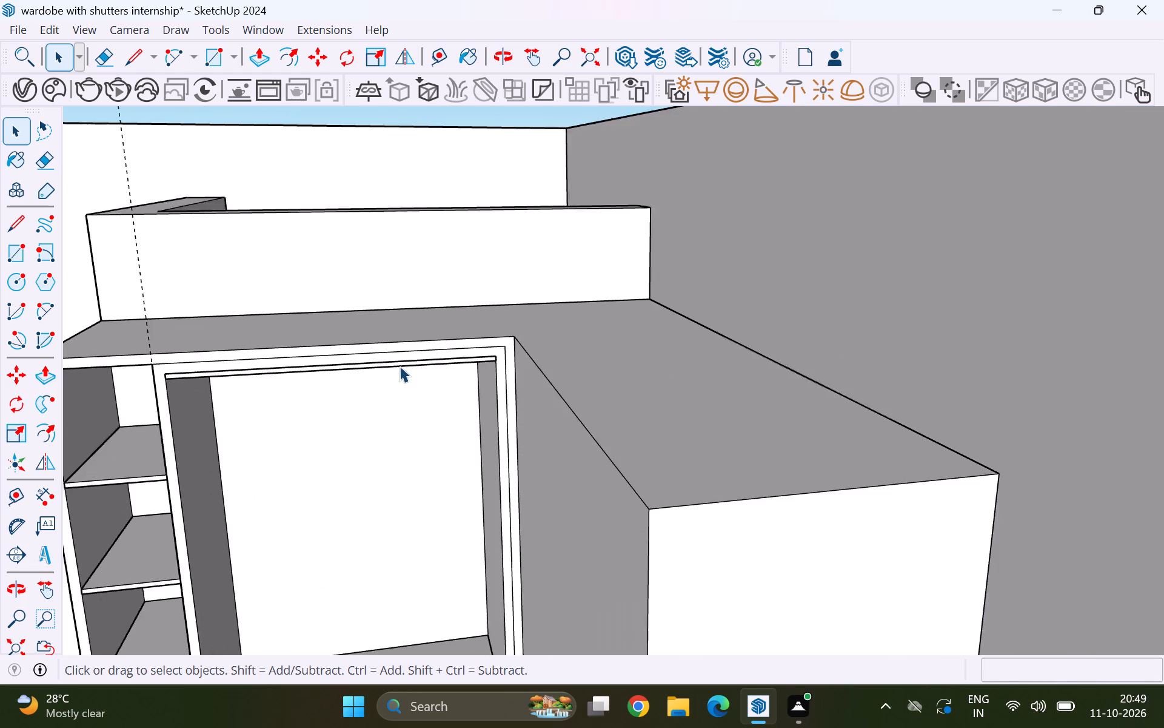
pyautogui.scroll(3, 400, 366)
pyautogui.click(418, 364)
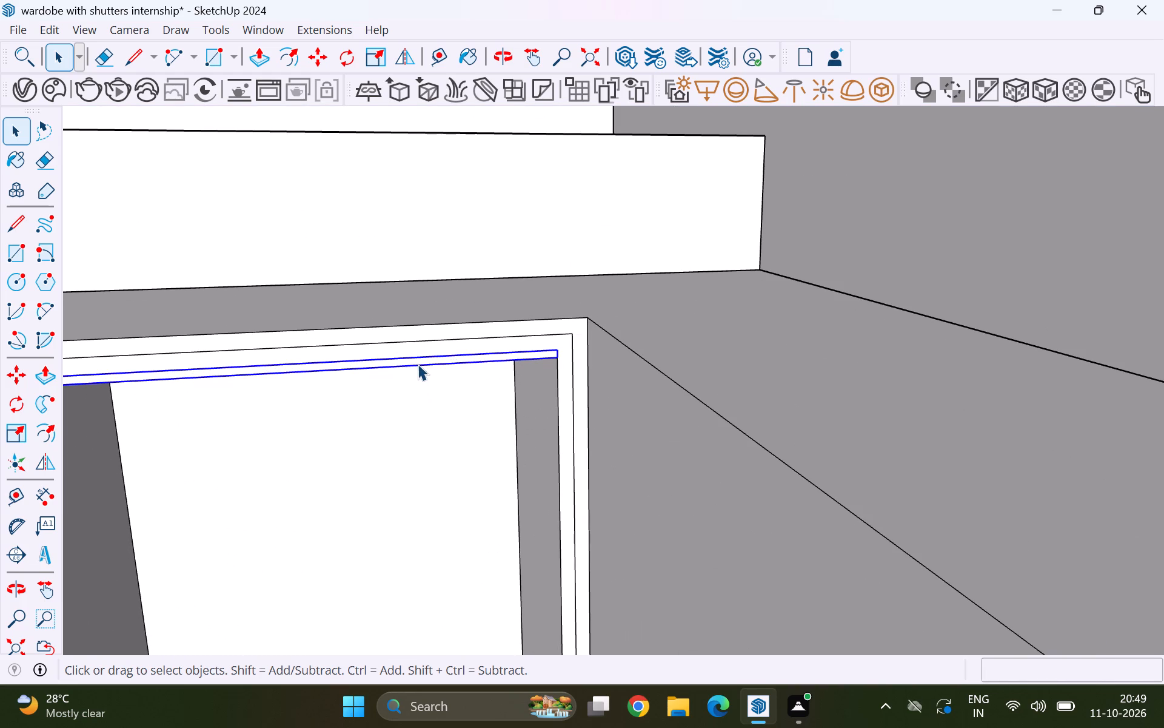
pyautogui.press('Delete')
# Examine the main compartment's shelves and the whole wardrobe within the room from several angles.
pyautogui.scroll(-14, 426, 356)
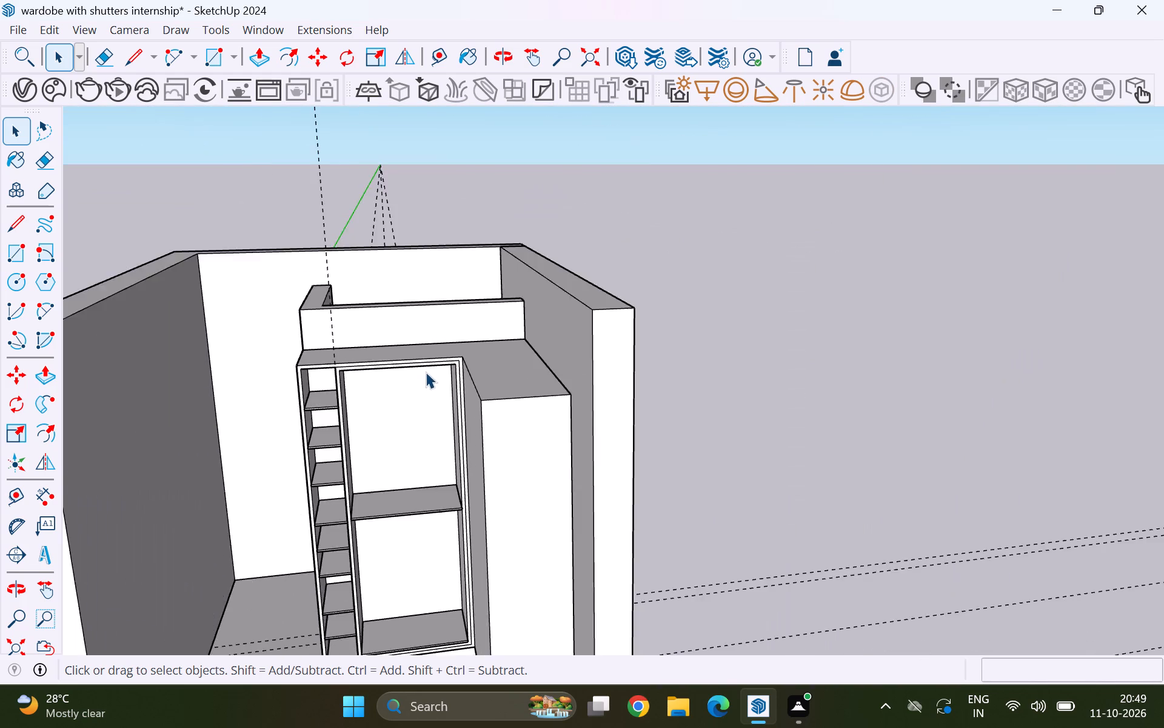
pyautogui.scroll(-4, 426, 372)
pyautogui.moveTo(403, 533); pyautogui.dragTo(383, 450, button='middle')
pyautogui.scroll(1, 403, 533)
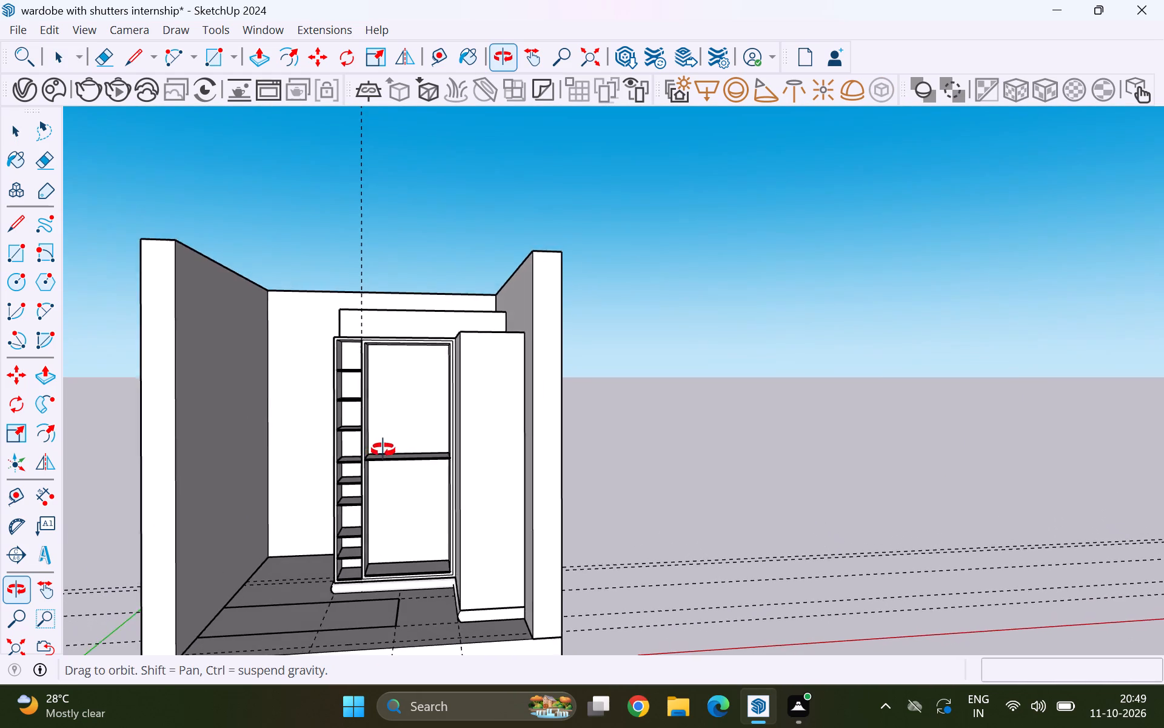
pyautogui.moveTo(383, 450); pyautogui.dragTo(409, 461, button='middle')
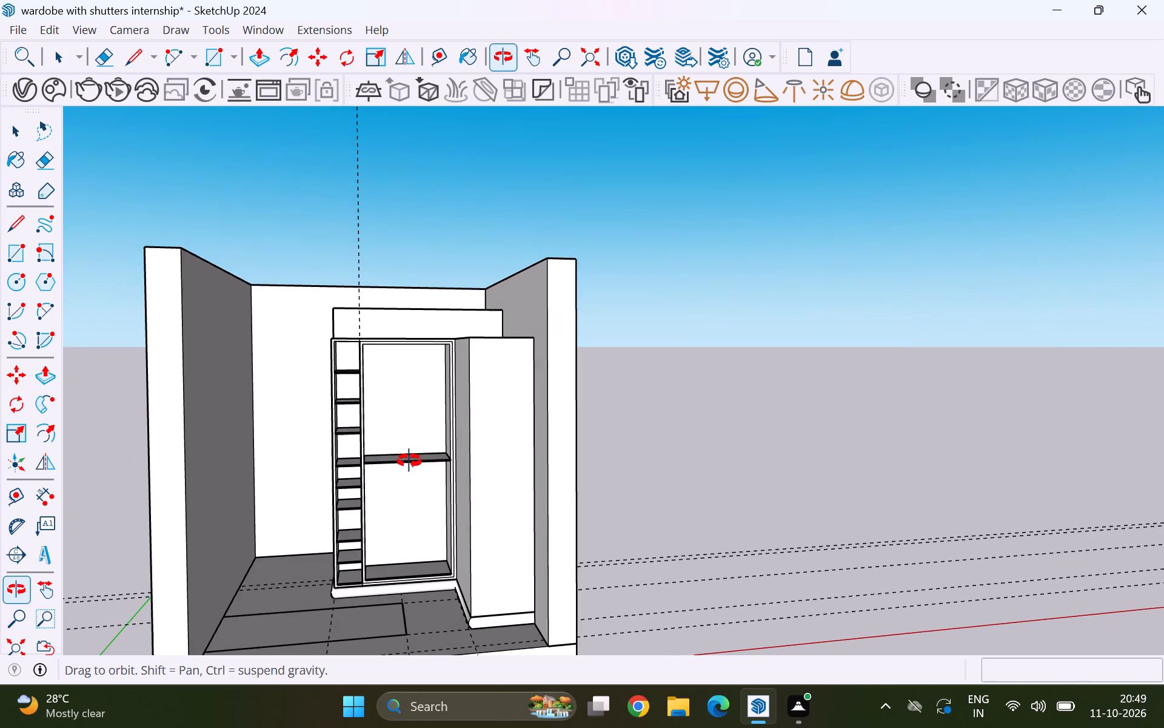
pyautogui.moveTo(409, 461); pyautogui.dragTo(398, 463, button='middle')
pyautogui.scroll(1, 354, 478)
pyautogui.moveTo(354, 478); pyautogui.dragTo(472, 511, button='middle')
pyautogui.moveTo(474, 516); pyautogui.dragTo(420, 582, button='middle')
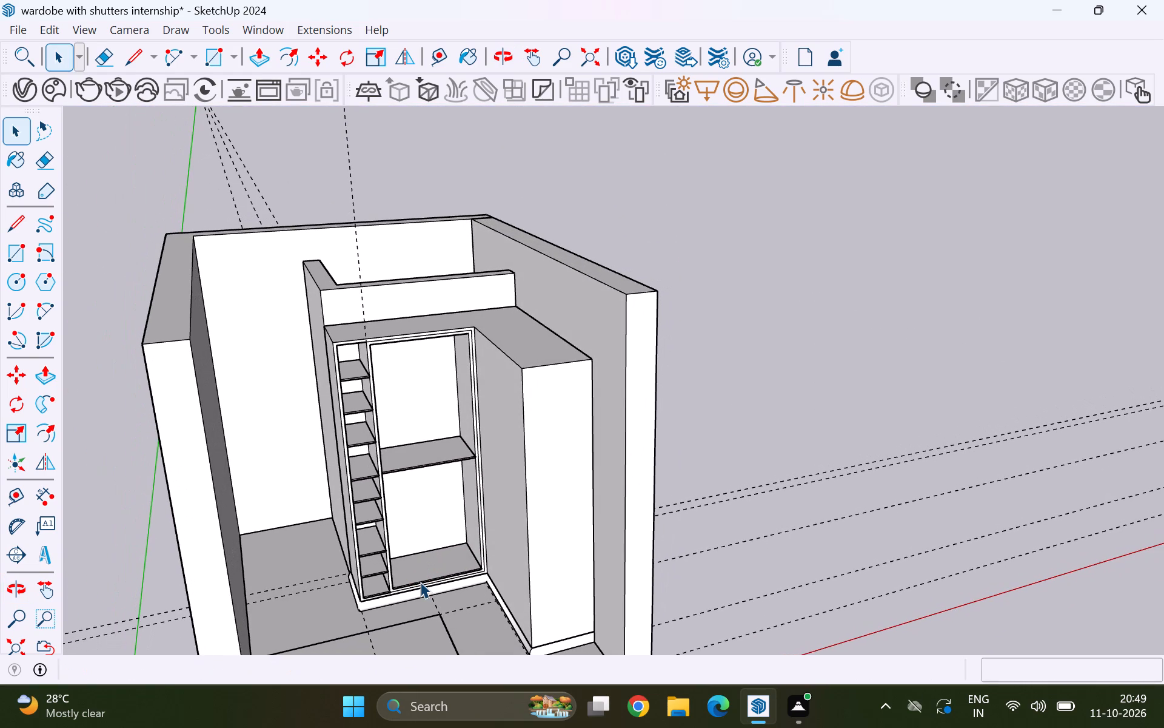
pyautogui.scroll(8, 380, 373)
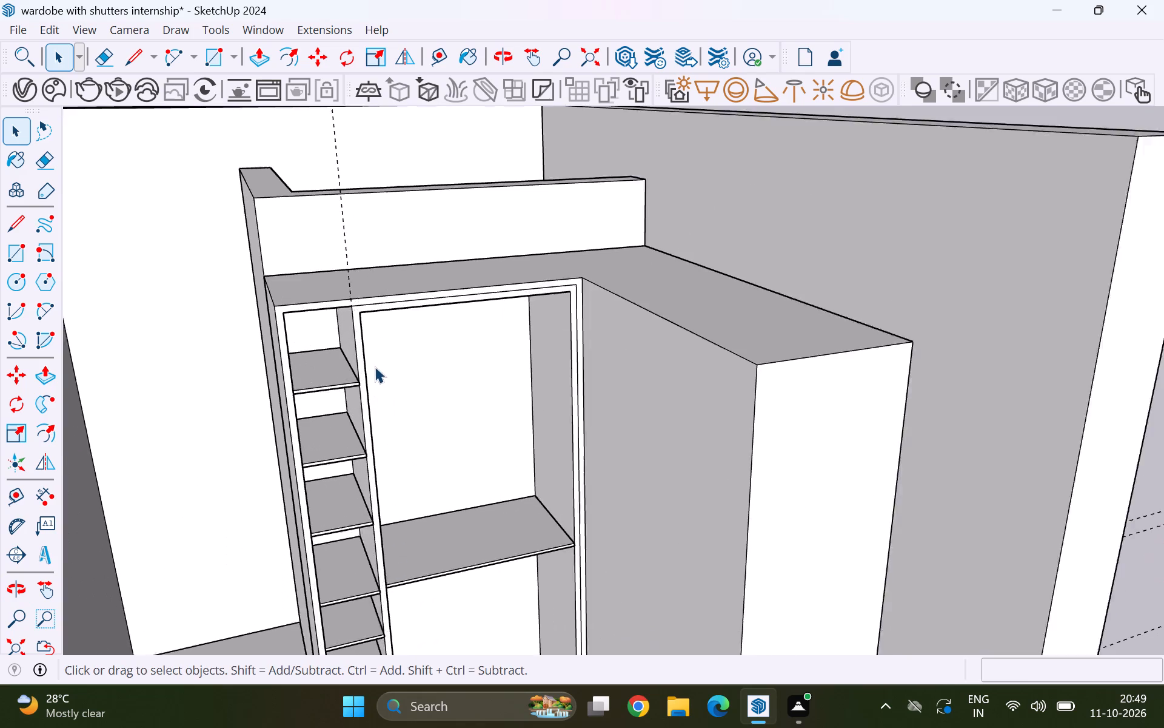
pyautogui.moveTo(424, 425); pyautogui.dragTo(353, 363, button='middle')
pyautogui.moveTo(360, 353); pyautogui.dragTo(447, 336, button='middle')
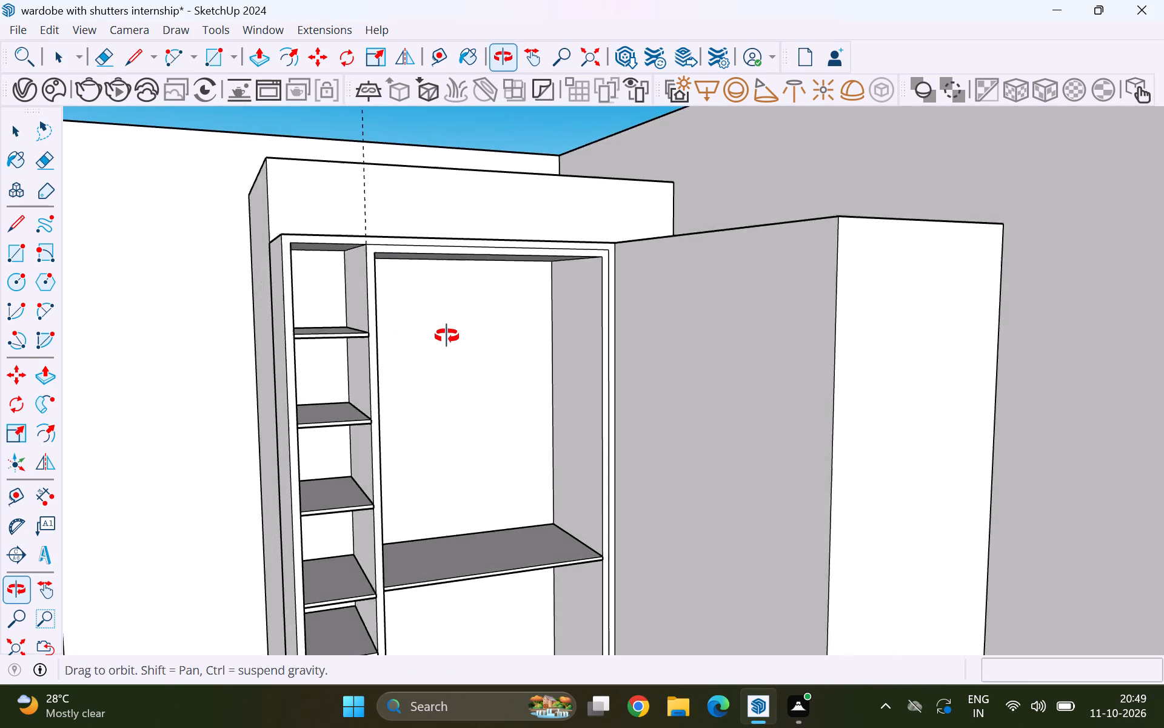
pyautogui.moveTo(447, 336); pyautogui.dragTo(473, 366, button='middle')
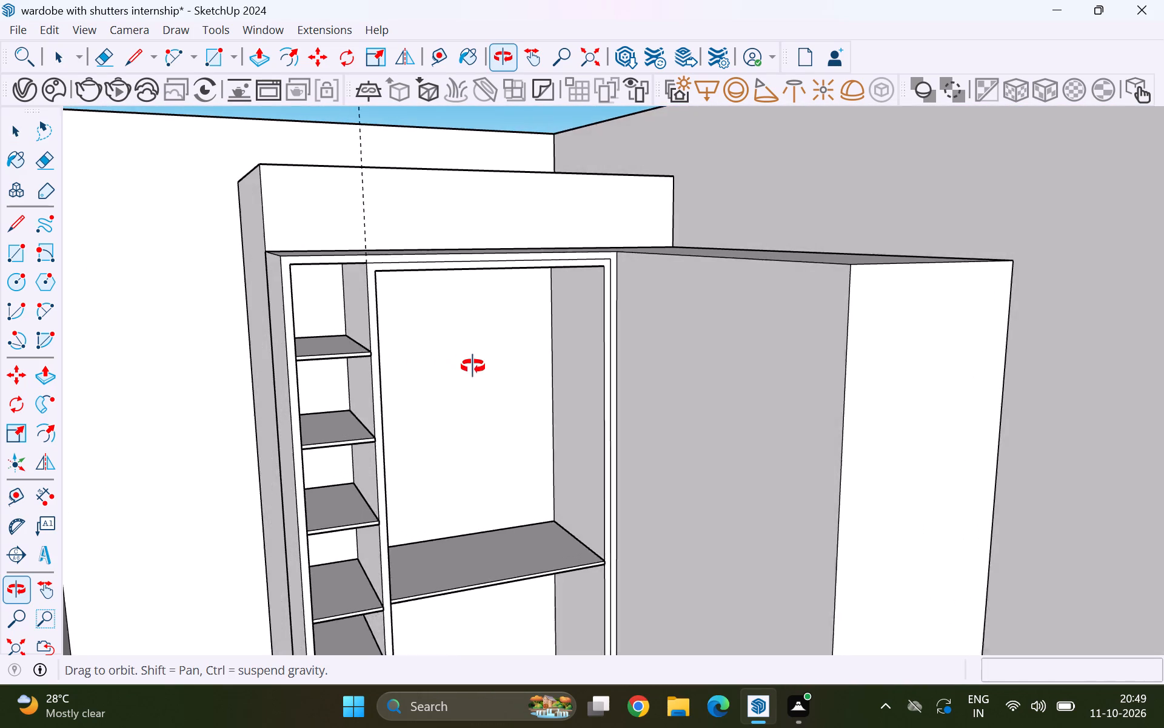
pyautogui.moveTo(473, 366); pyautogui.dragTo(473, 366, button='middle')
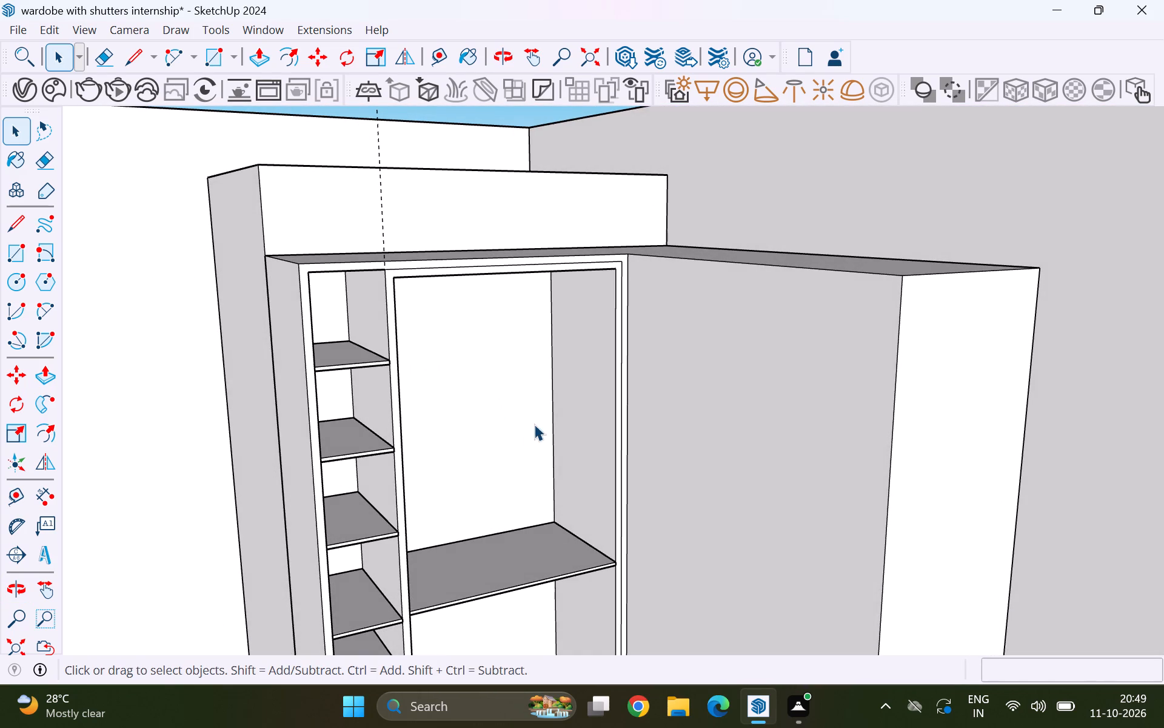
pyautogui.scroll(-4, 380, 297)
pyautogui.moveTo(560, 419); pyautogui.dragTo(461, 425, button='middle')
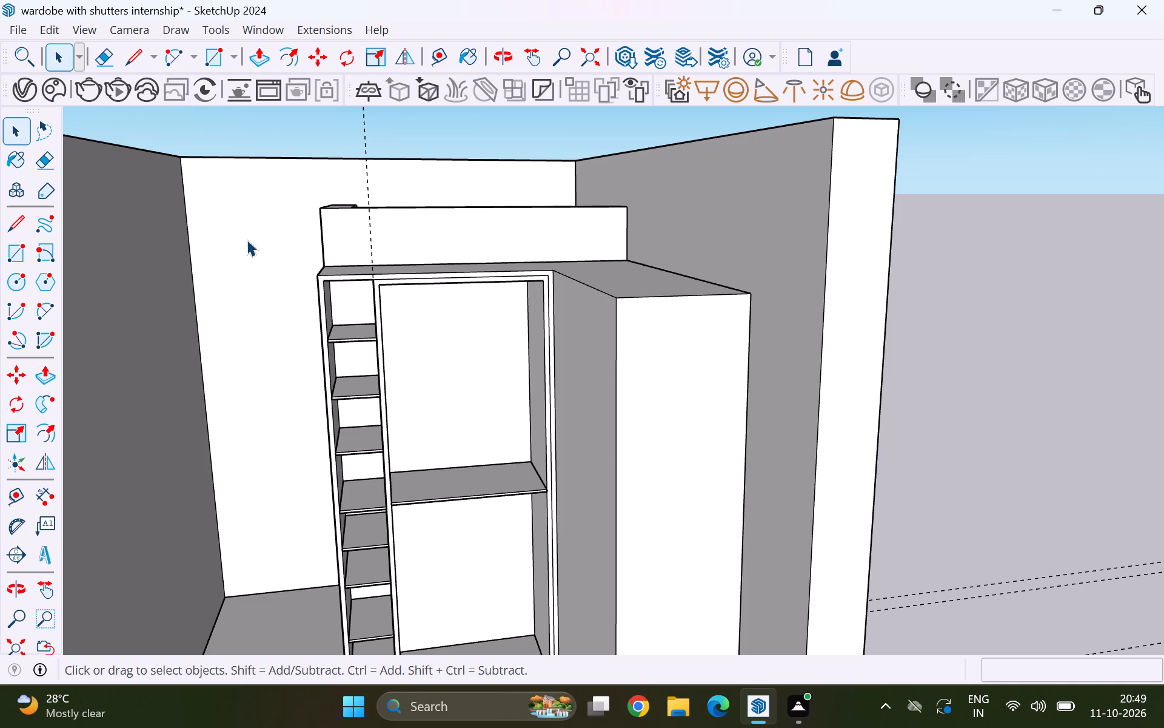
pyautogui.scroll(-5, 255, 232)
pyautogui.scroll(-8, 352, 286)
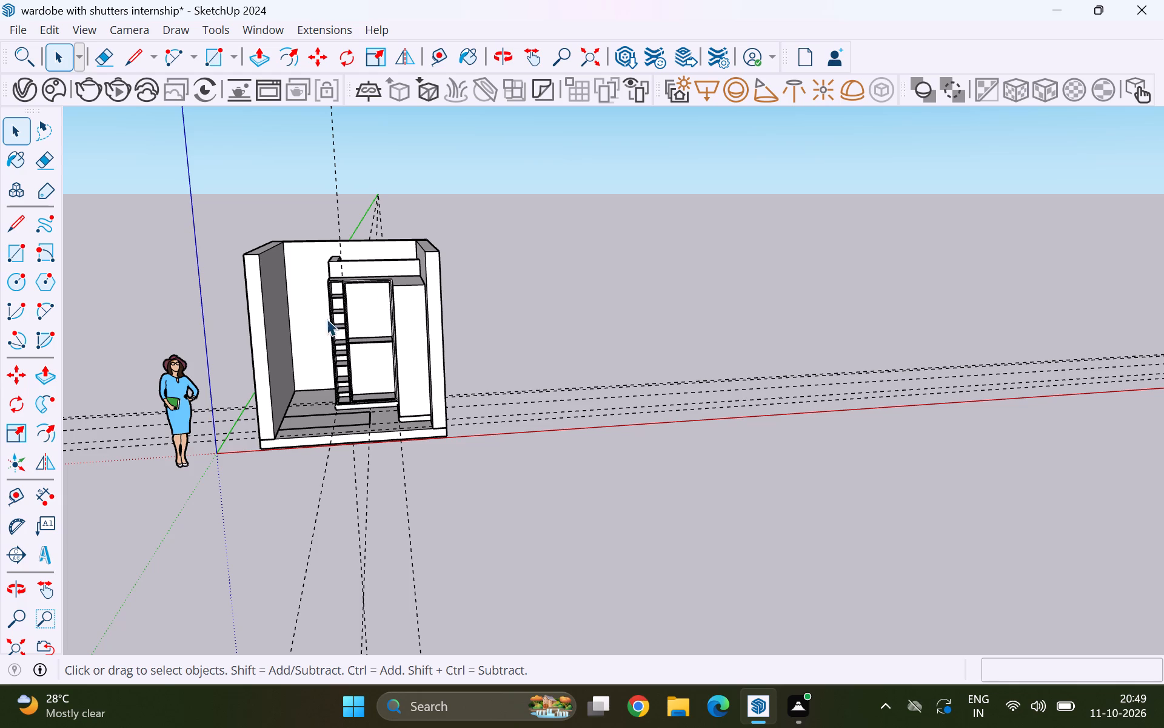
pyautogui.moveTo(324, 320); pyautogui.dragTo(351, 385, button='middle')
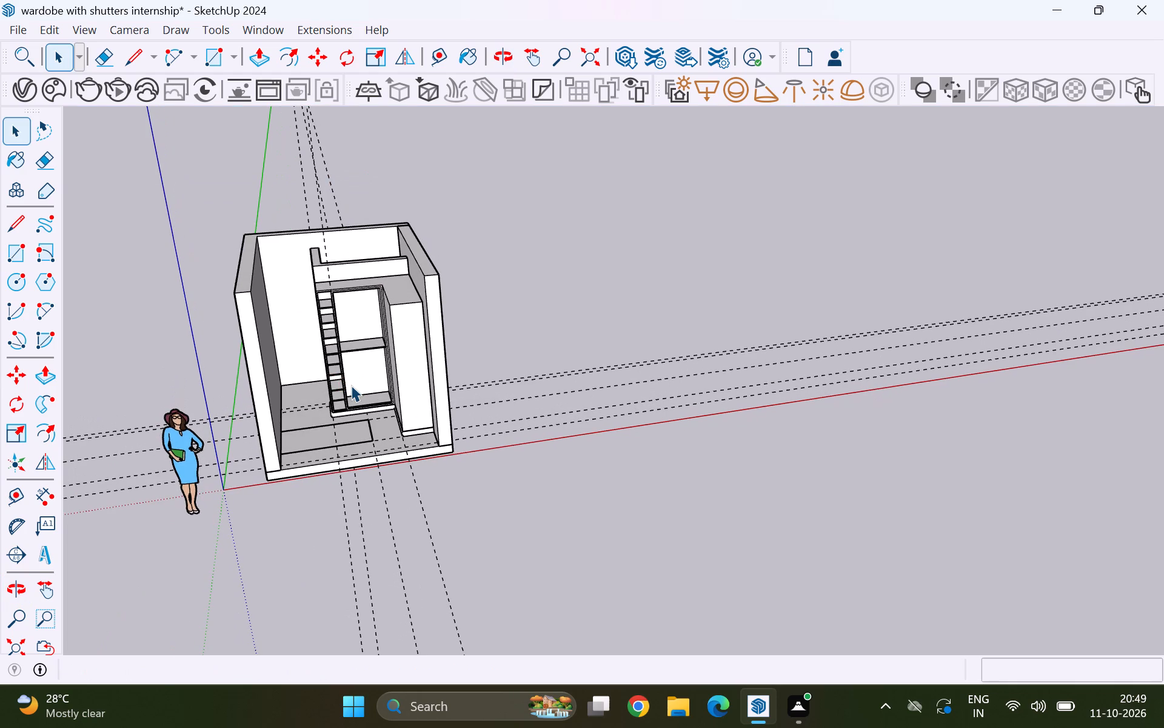
pyautogui.scroll(5, 351, 385)
pyautogui.scroll(10, 332, 306)
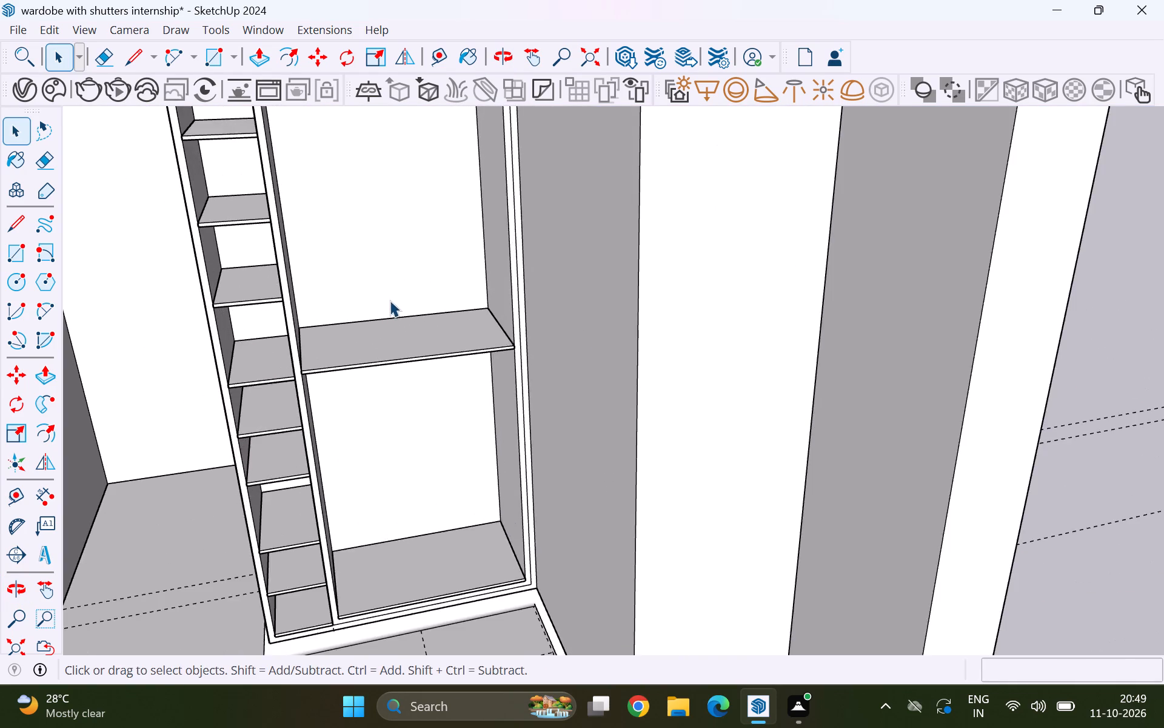
# Examine the wardrobe from above and check the individual shelf boards in the upper part of the open column.
pyautogui.scroll(2, 390, 300)
pyautogui.moveTo(390, 300); pyautogui.dragTo(352, 419, button='middle')
pyautogui.scroll(-4, 378, 384)
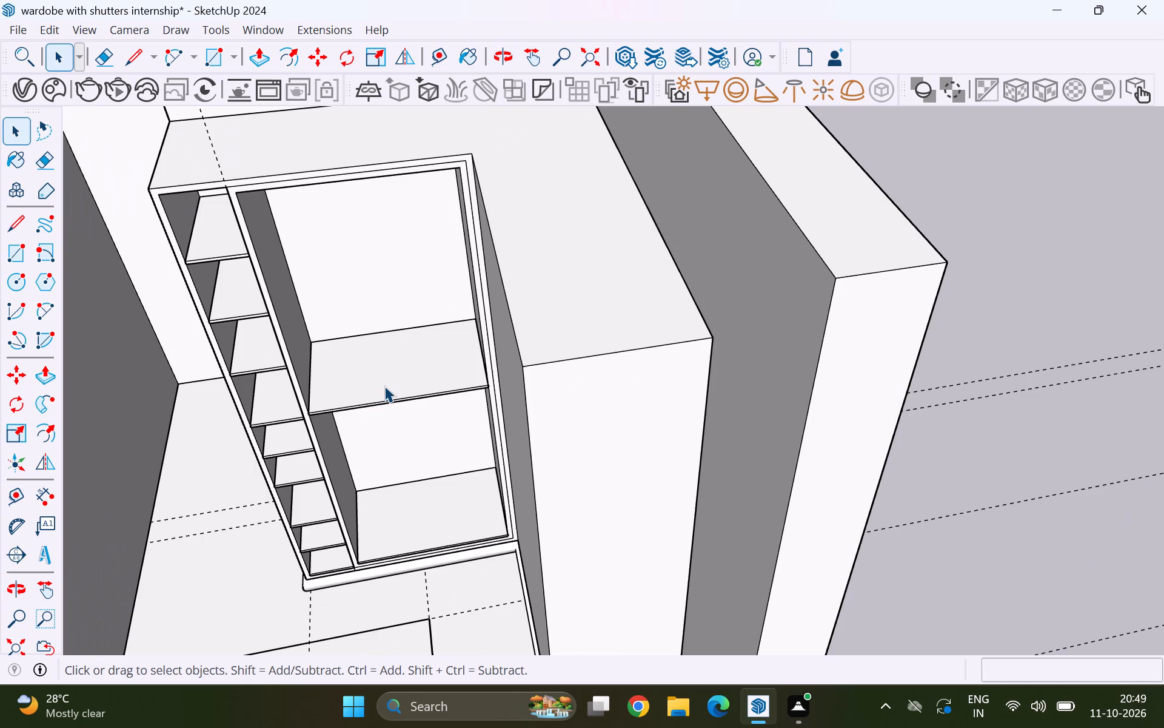
pyautogui.scroll(-2, 384, 386)
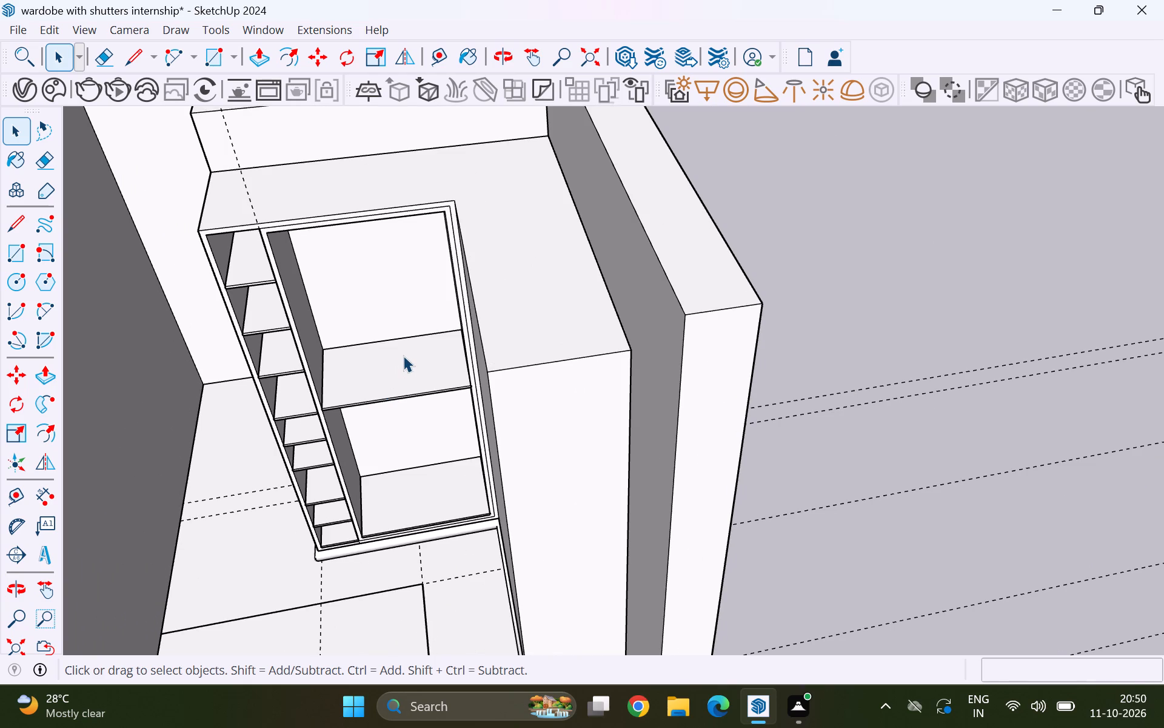
pyautogui.scroll(-3, 452, 332)
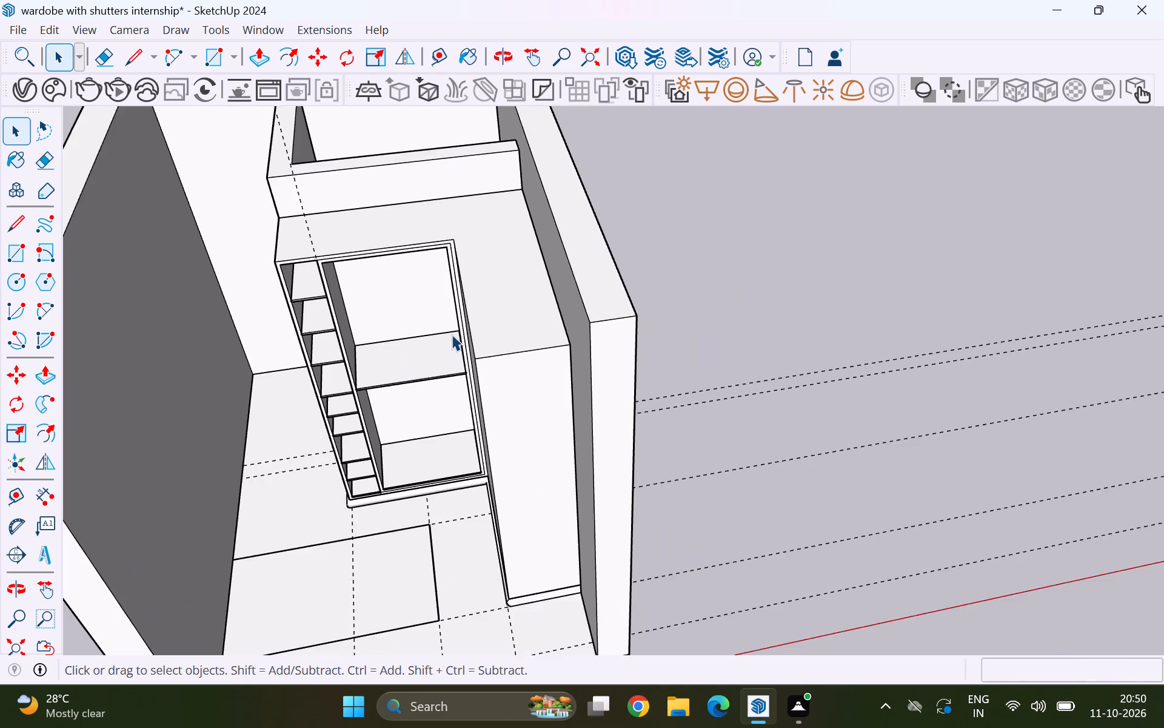
pyautogui.scroll(-4, 452, 334)
pyautogui.moveTo(419, 433); pyautogui.dragTo(424, 352, button='middle')
pyautogui.scroll(1, 429, 338)
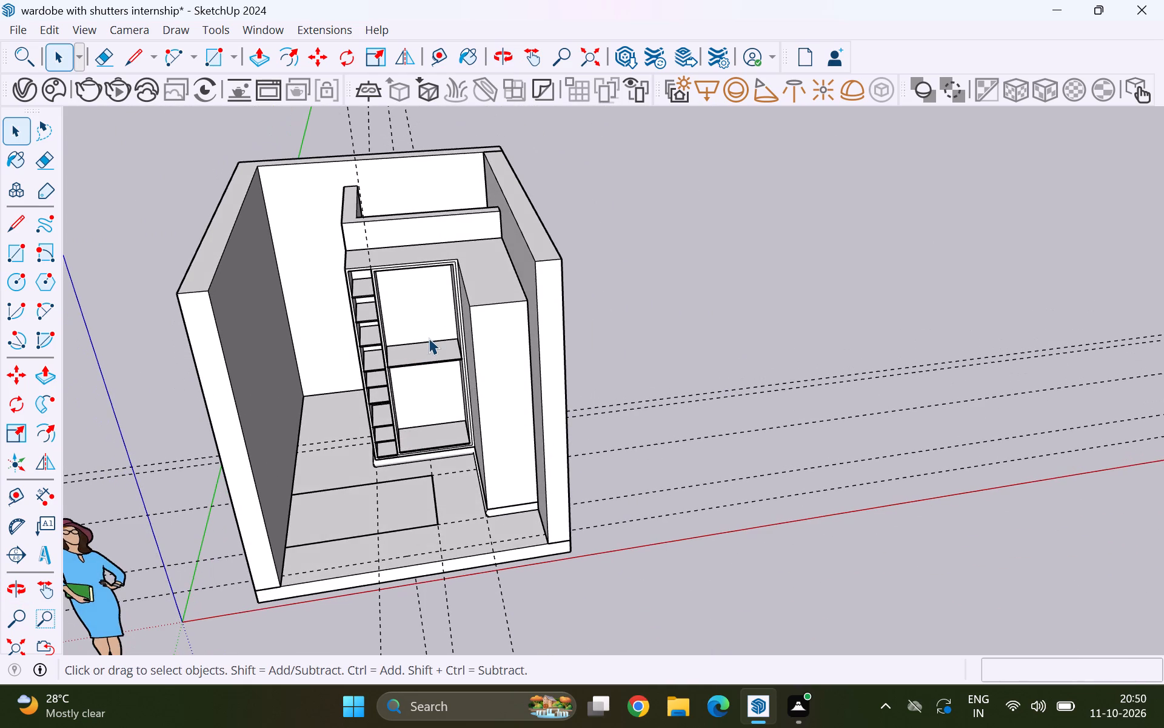
pyautogui.scroll(15, 359, 278)
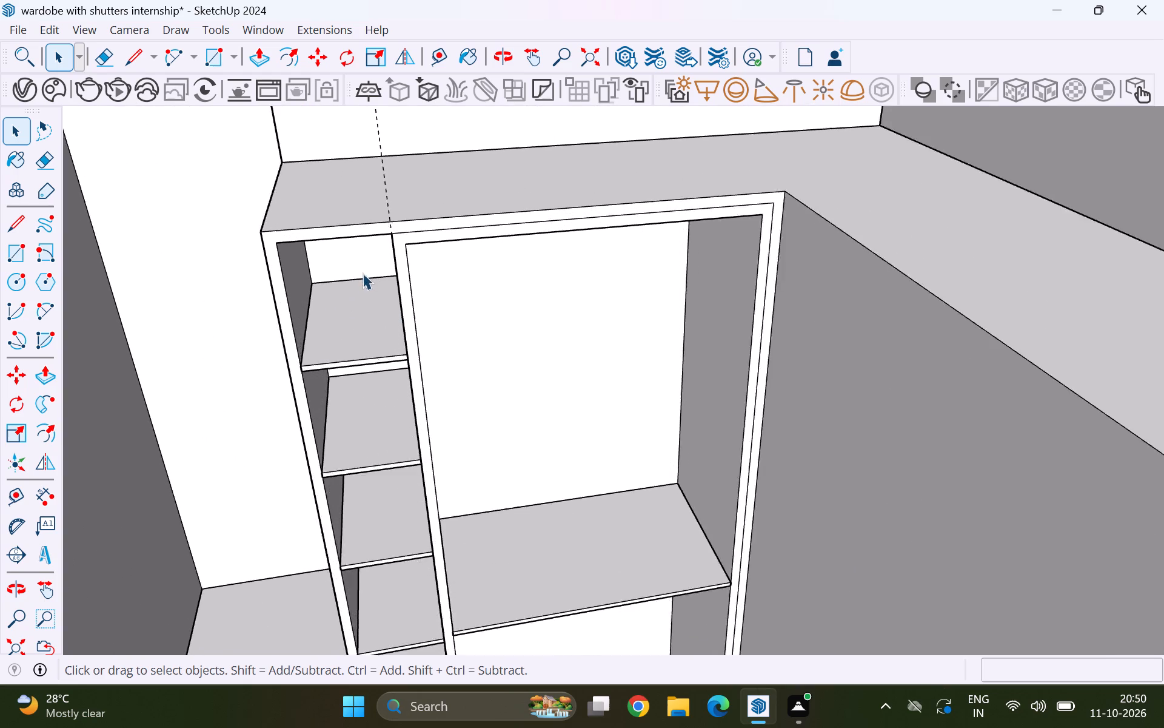
pyautogui.click(371, 331)
pyautogui.scroll(-3, 381, 360)
pyautogui.click(383, 428)
pyautogui.scroll(-11, 464, 359)
pyautogui.click(440, 419)
pyautogui.click(443, 441)
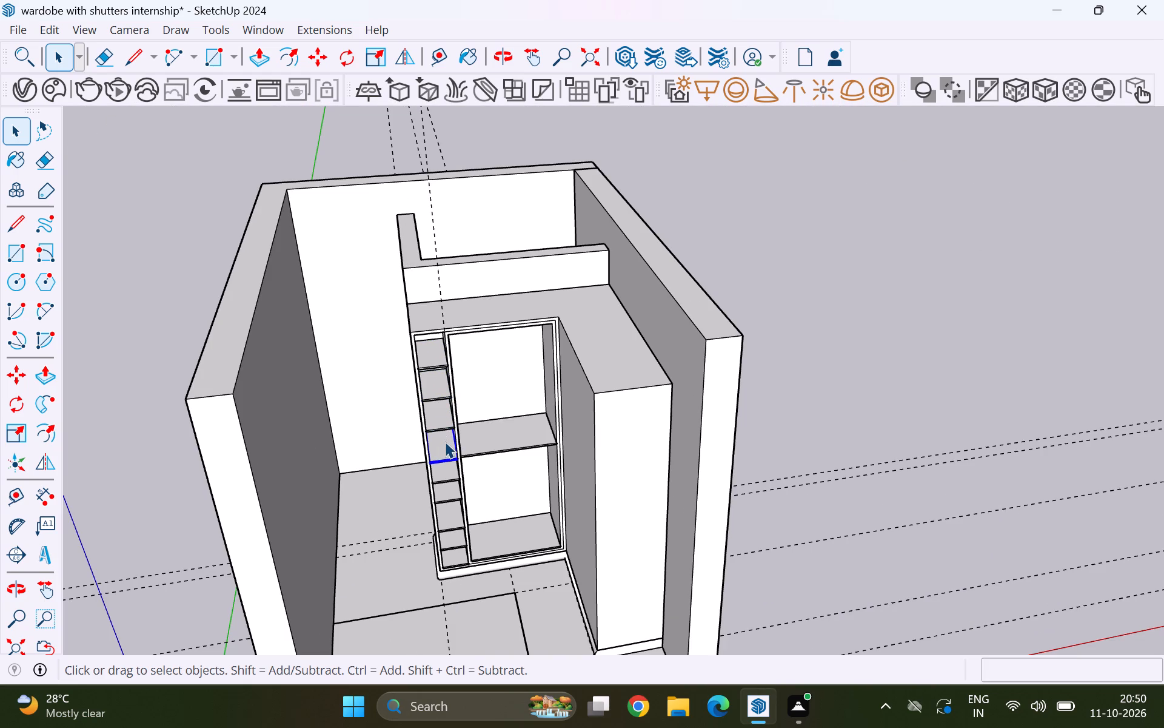
pyautogui.scroll(6, 439, 368)
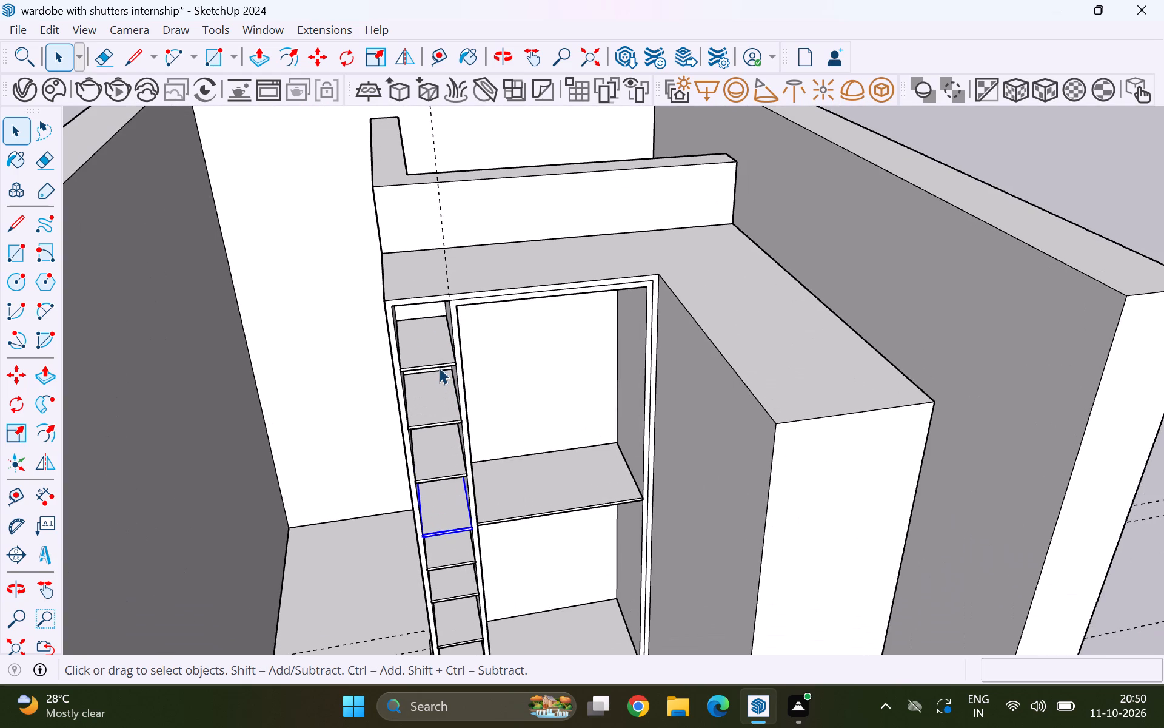
pyautogui.click(422, 356)
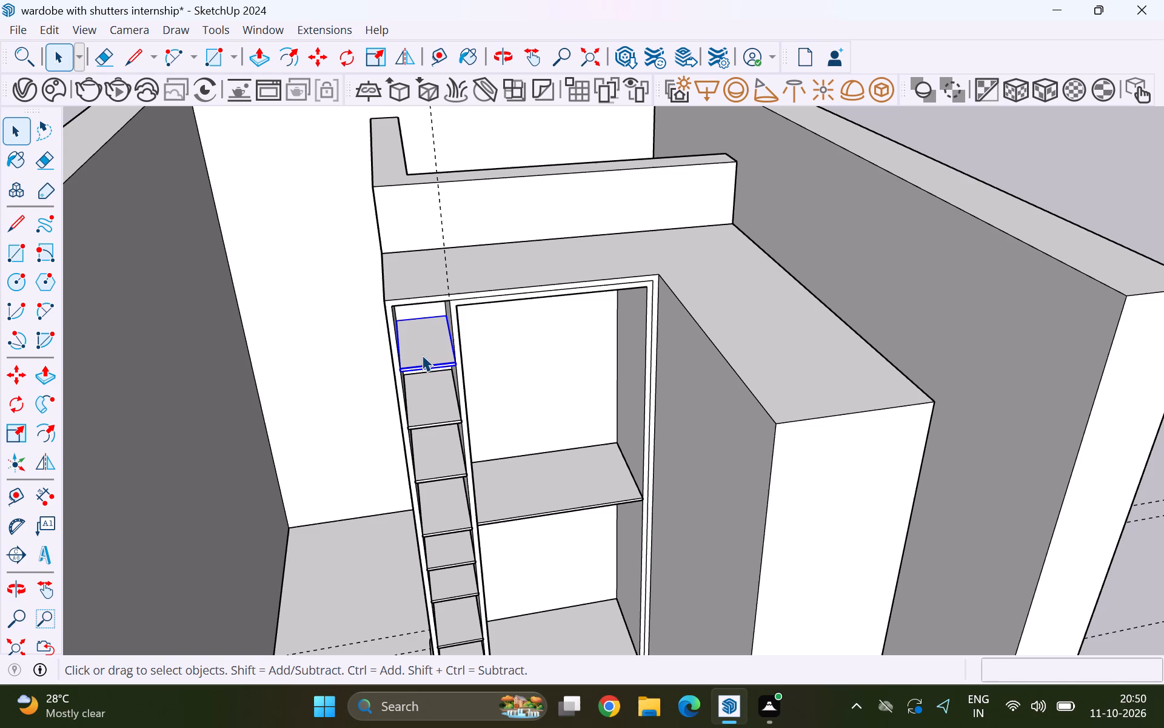
pyautogui.scroll(-10, 339, 398)
pyautogui.click(609, 257)
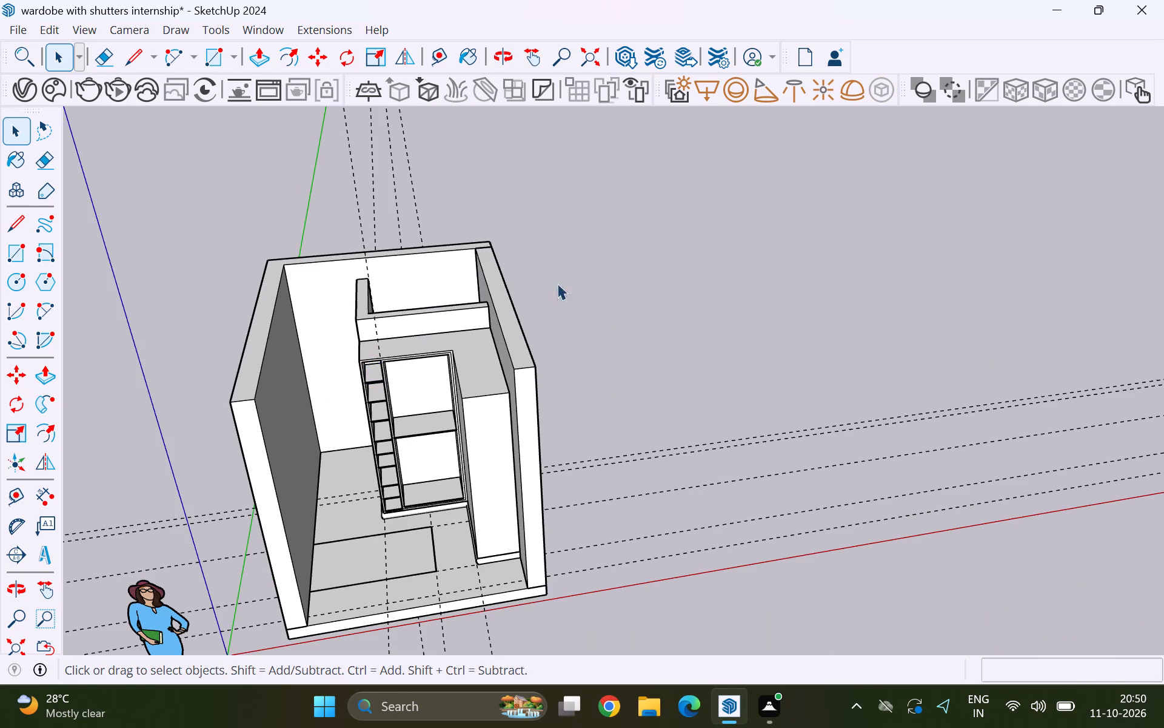
# Check the individual shelf boards in the lower part of the open column beside the main compartment.
pyautogui.scroll(4, 375, 376)
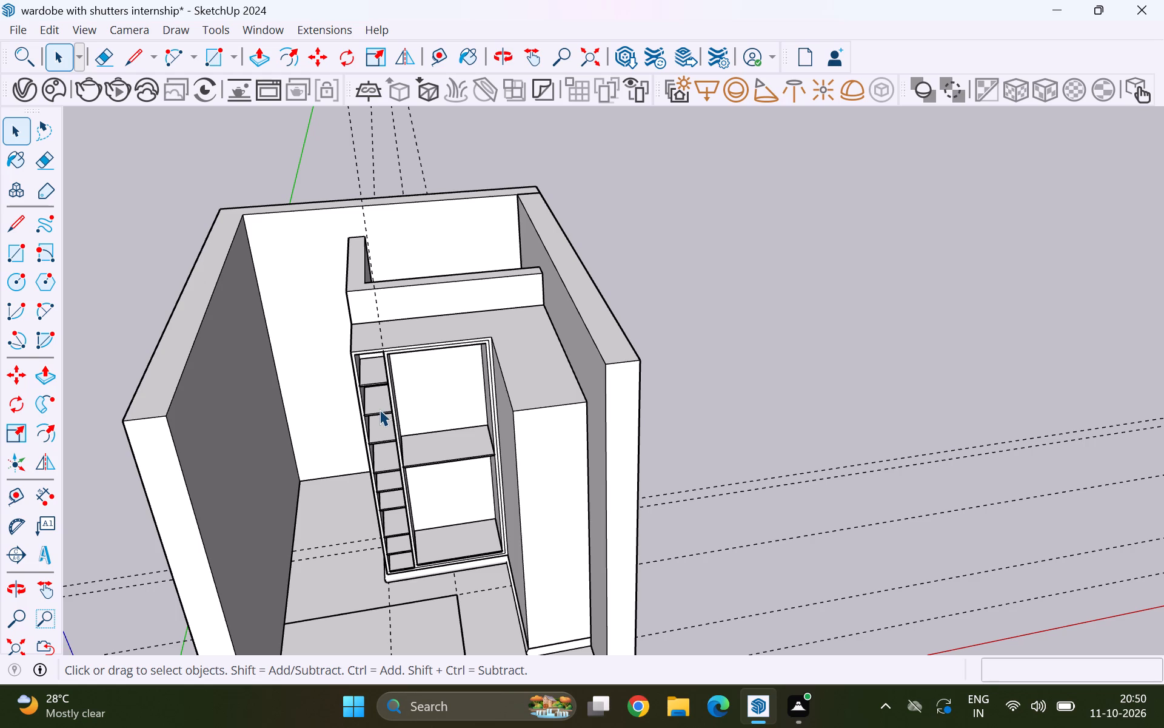
pyautogui.moveTo(319, 426); pyautogui.dragTo(376, 397, button='middle')
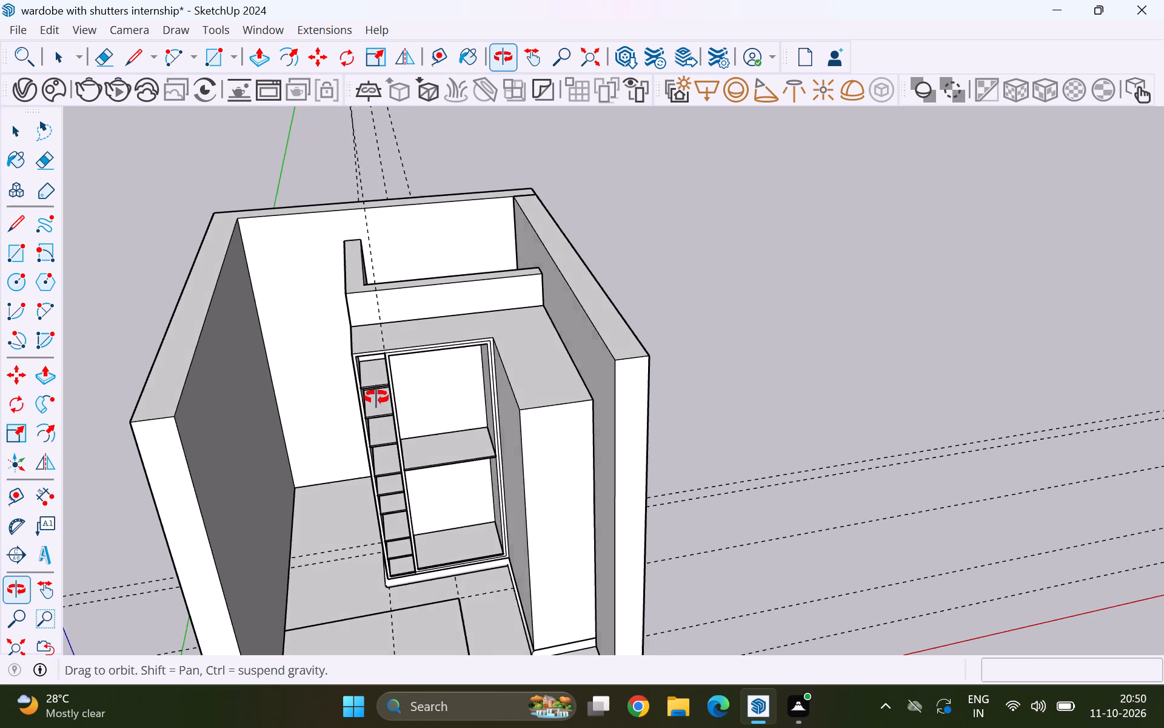
pyautogui.moveTo(376, 397); pyautogui.dragTo(356, 377, button='middle')
pyautogui.scroll(1, 390, 422)
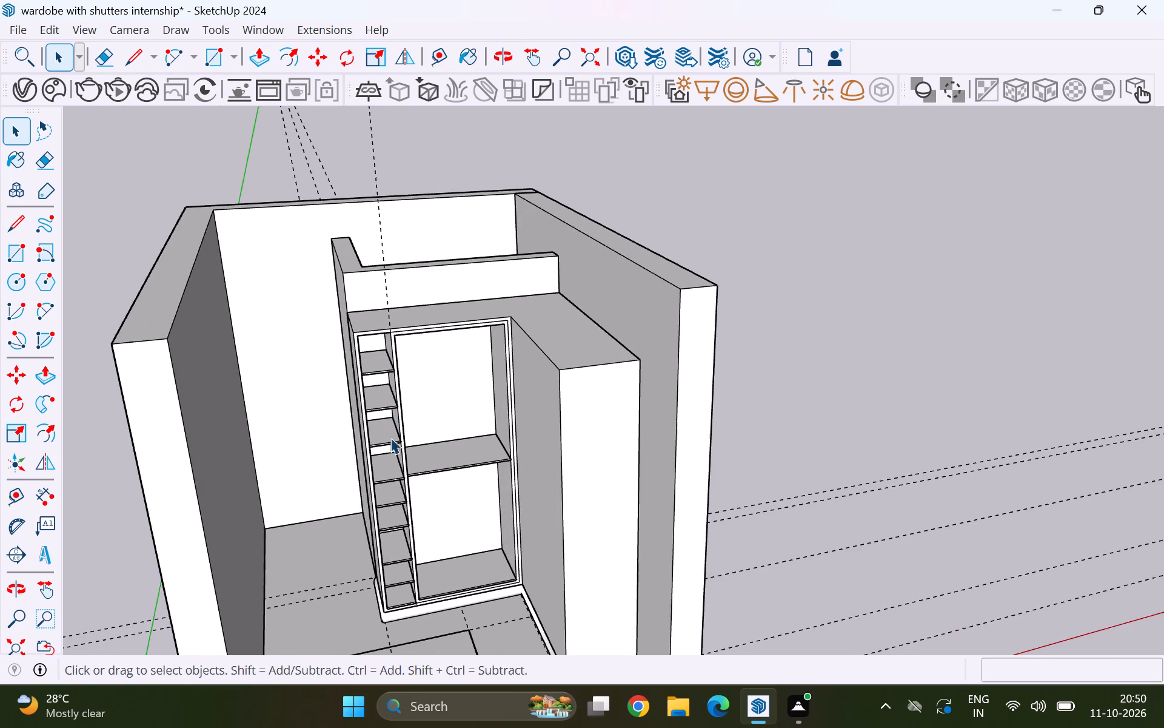
pyautogui.scroll(10, 391, 594)
pyautogui.click(415, 588)
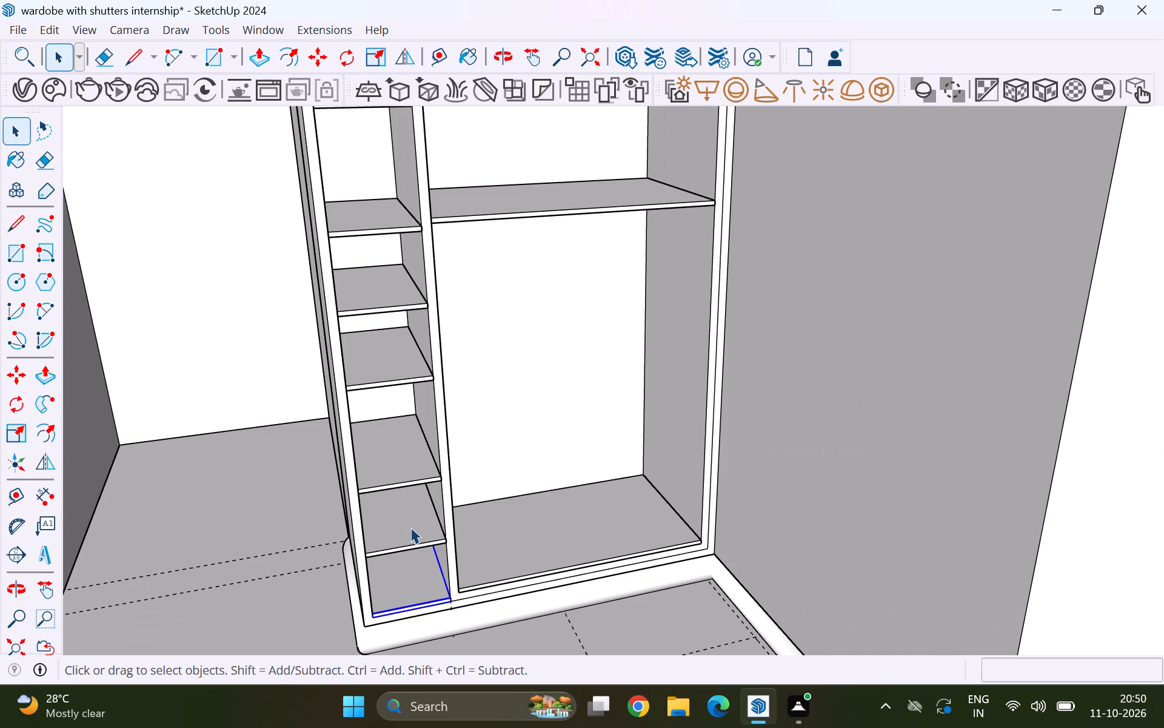
pyautogui.click(408, 523)
pyautogui.click(394, 460)
pyautogui.moveTo(393, 366); pyautogui.dragTo(394, 377)
pyautogui.scroll(-6, 399, 516)
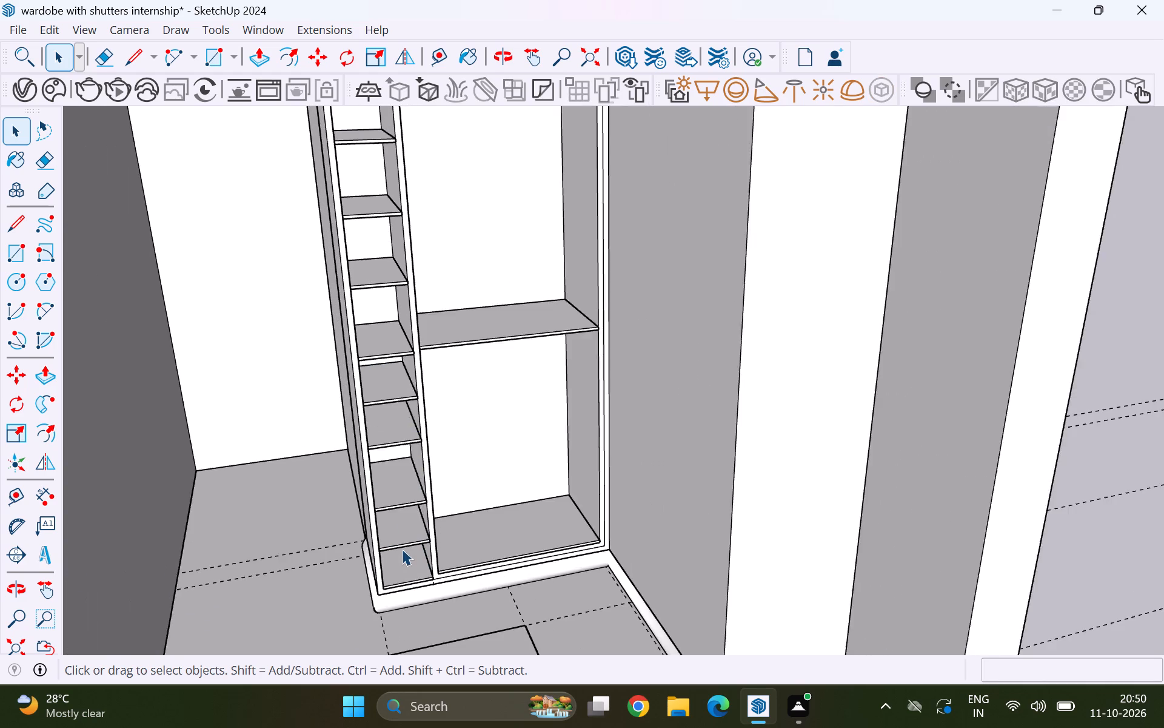
pyautogui.scroll(-5, 402, 549)
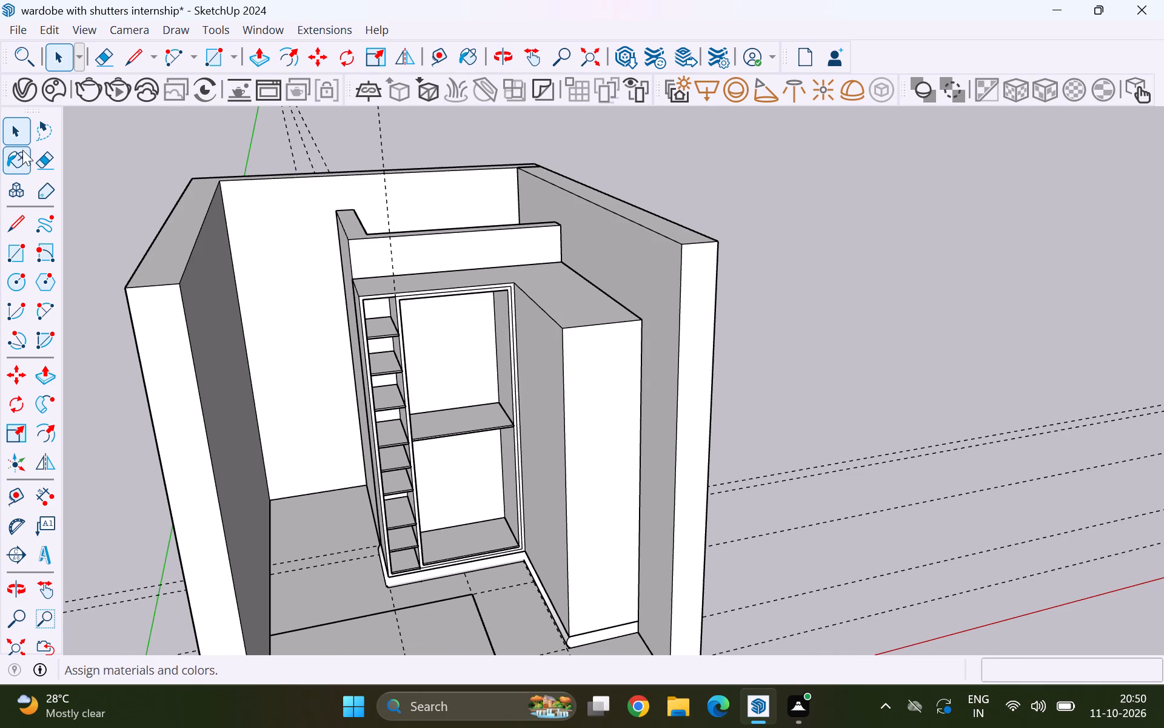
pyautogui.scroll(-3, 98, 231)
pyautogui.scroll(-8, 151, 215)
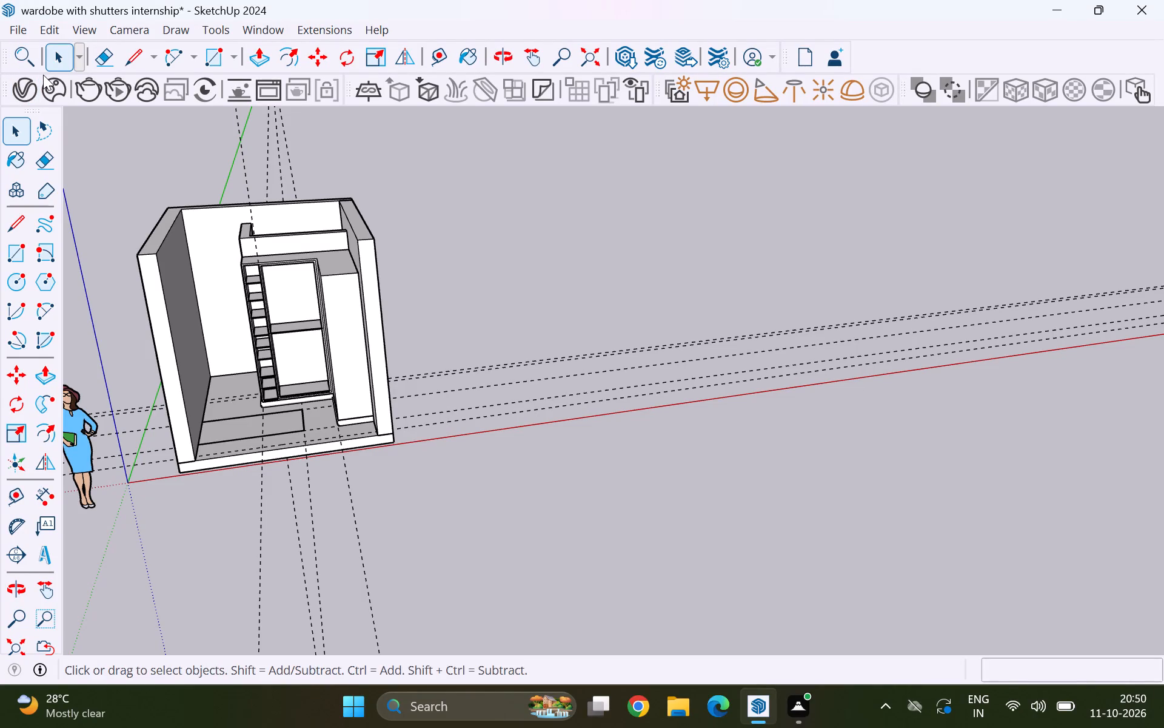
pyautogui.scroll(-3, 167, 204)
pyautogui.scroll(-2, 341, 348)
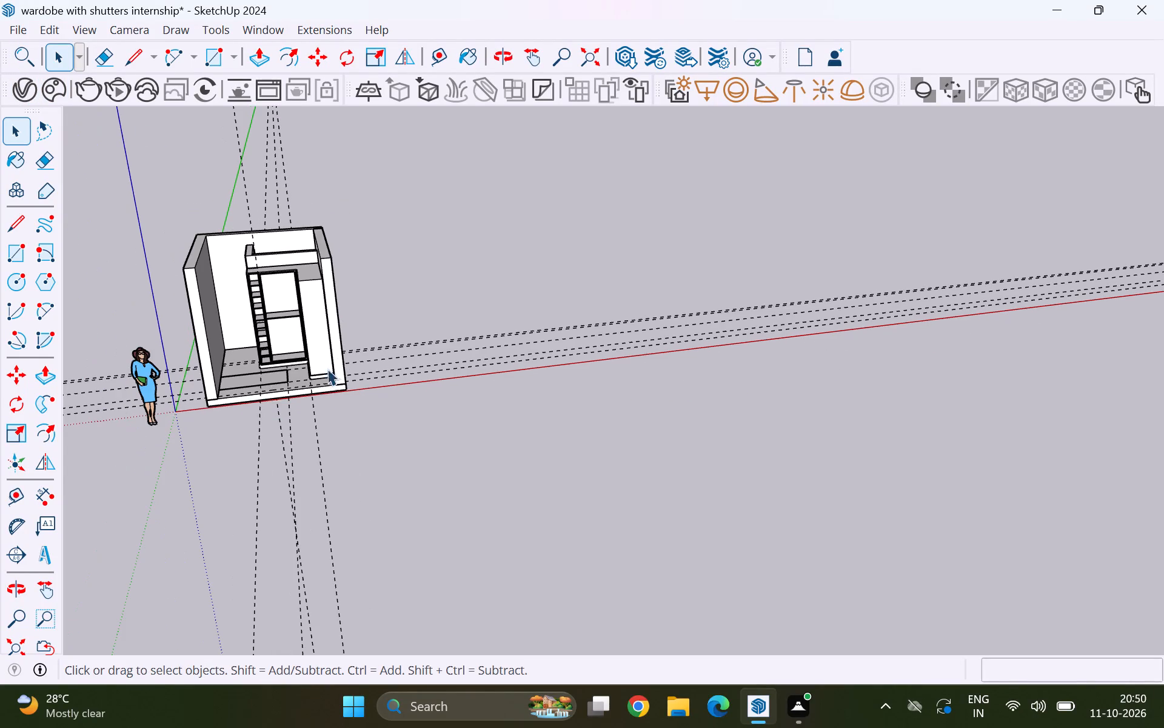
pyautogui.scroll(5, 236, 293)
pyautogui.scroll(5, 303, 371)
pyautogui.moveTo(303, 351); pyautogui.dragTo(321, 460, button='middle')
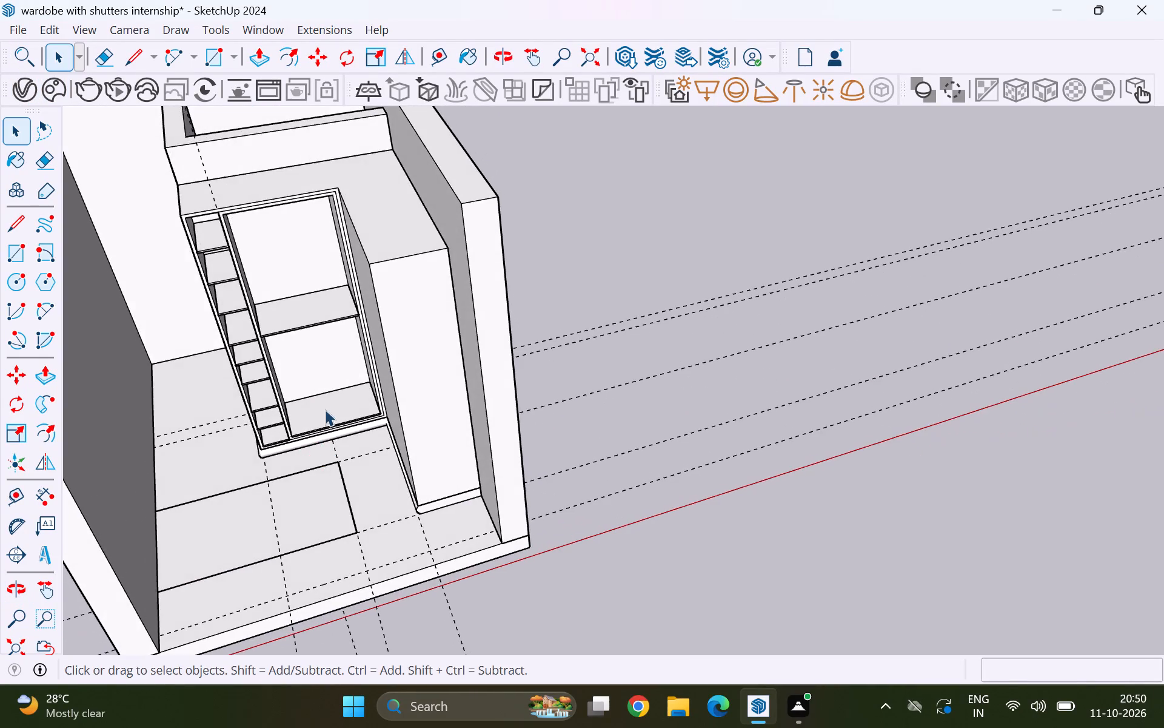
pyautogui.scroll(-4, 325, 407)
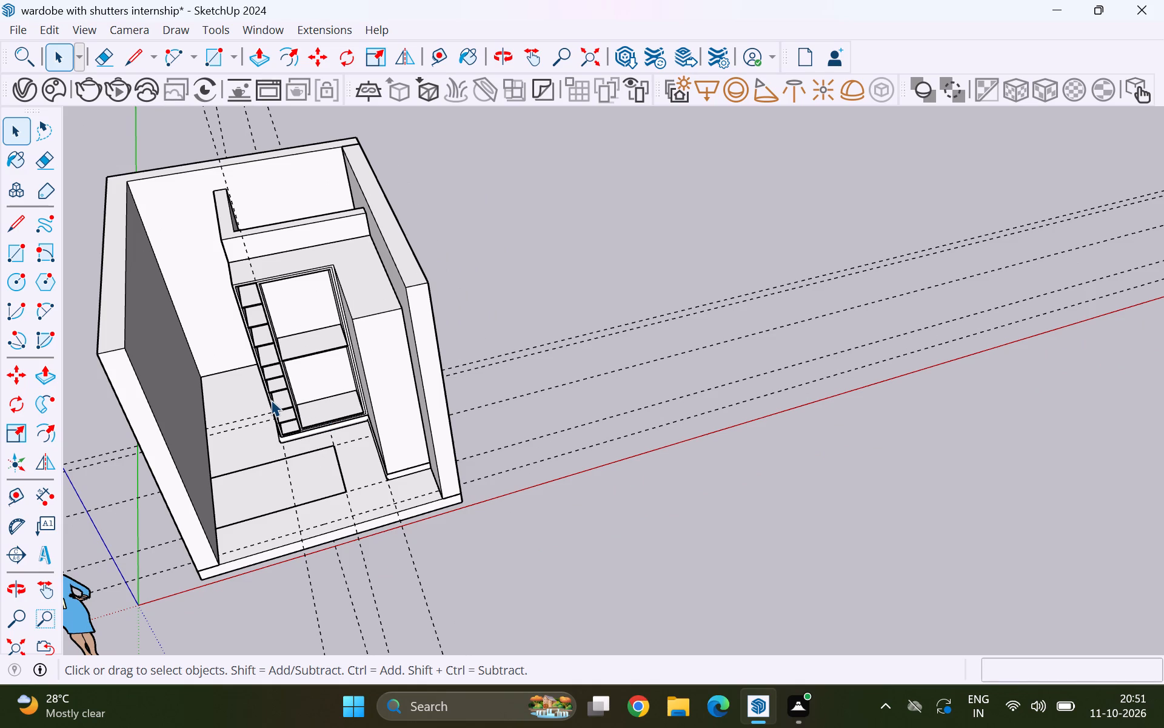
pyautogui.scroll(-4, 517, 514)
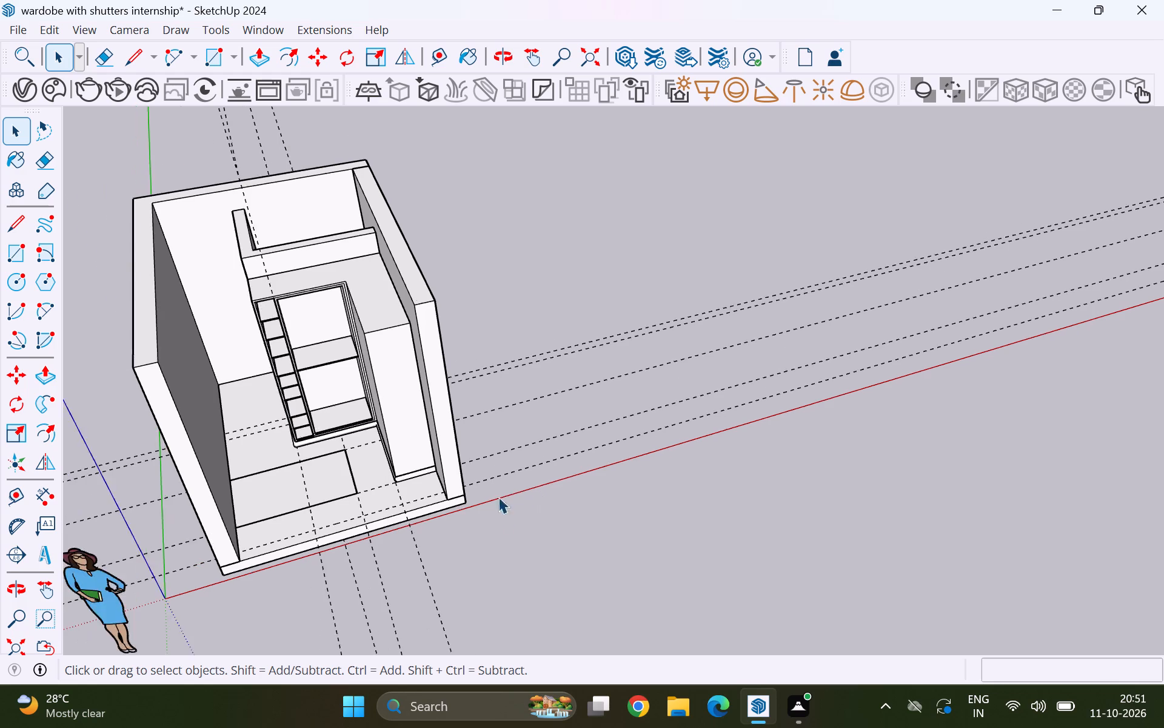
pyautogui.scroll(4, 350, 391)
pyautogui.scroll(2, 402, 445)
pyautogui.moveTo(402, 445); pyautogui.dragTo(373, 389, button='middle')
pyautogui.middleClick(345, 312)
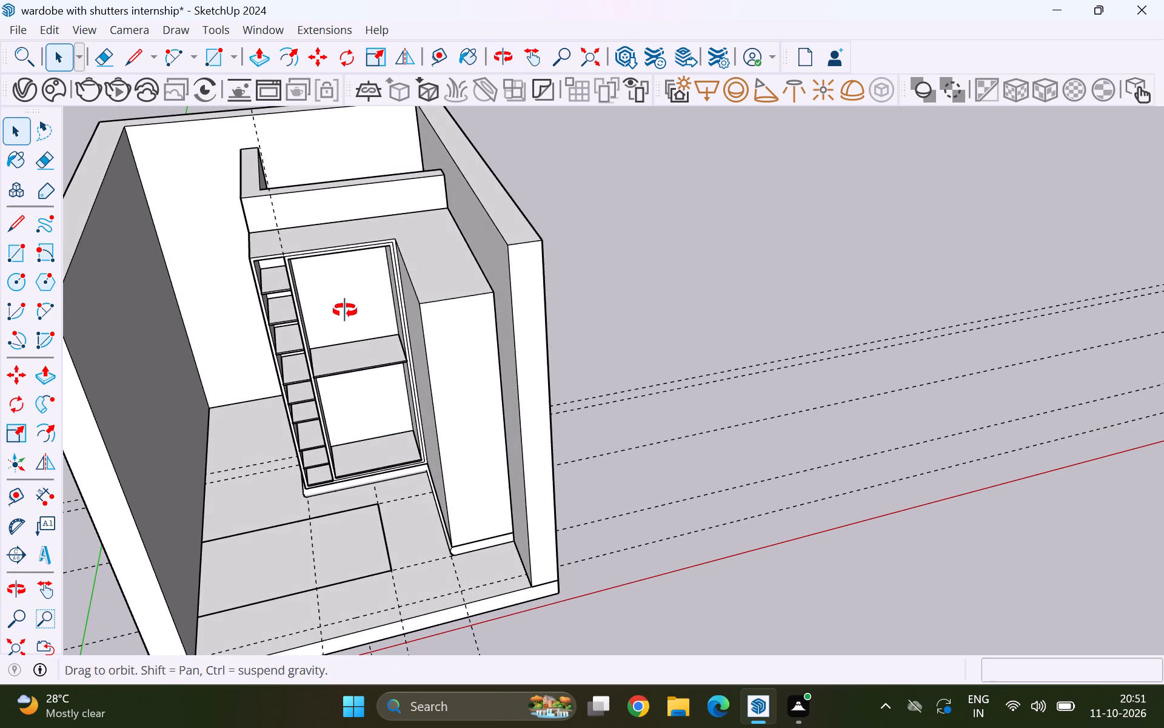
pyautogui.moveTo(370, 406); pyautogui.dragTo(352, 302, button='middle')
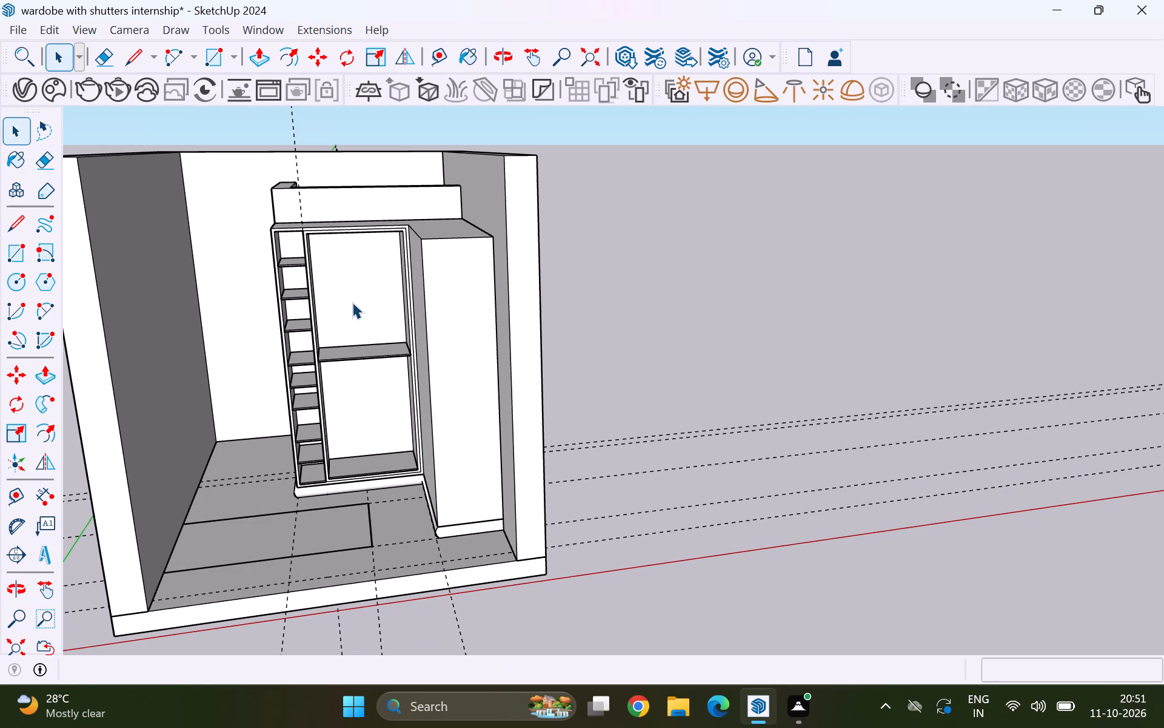
# Inspect the wardrobe's upper front frame where the shelf column's divider meets the main compartment's border.
pyautogui.scroll(6, 312, 198)
pyautogui.scroll(10, 310, 247)
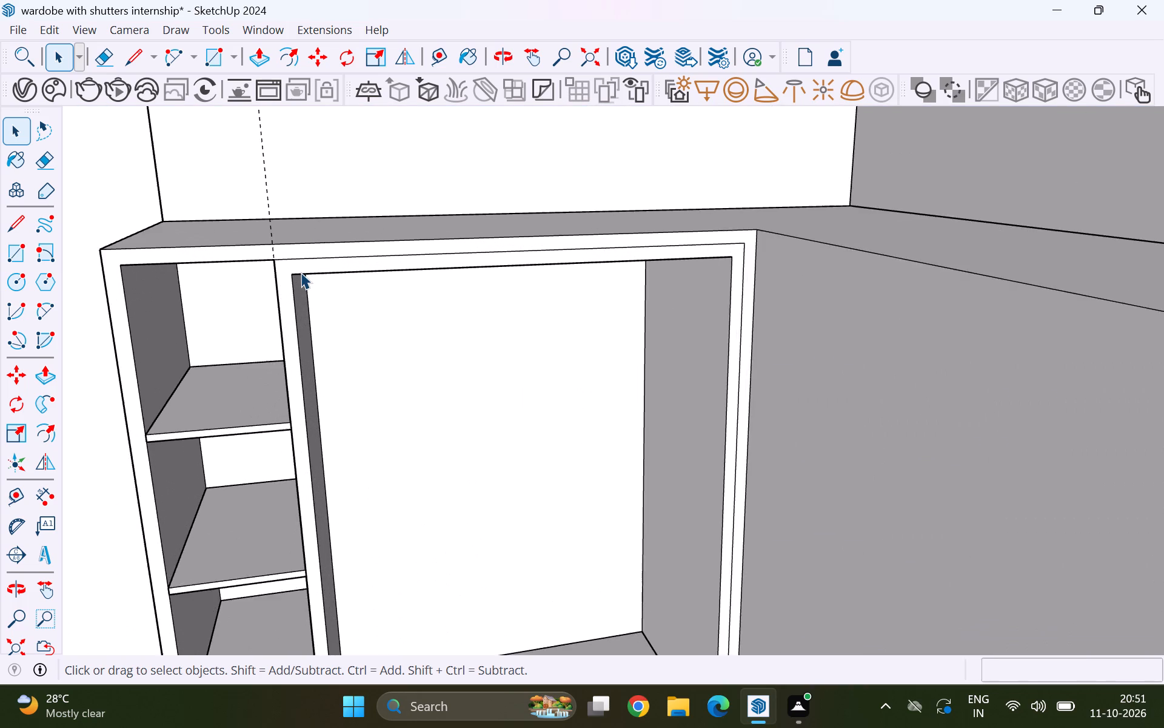
pyautogui.scroll(9, 301, 272)
pyautogui.scroll(-4, 363, 244)
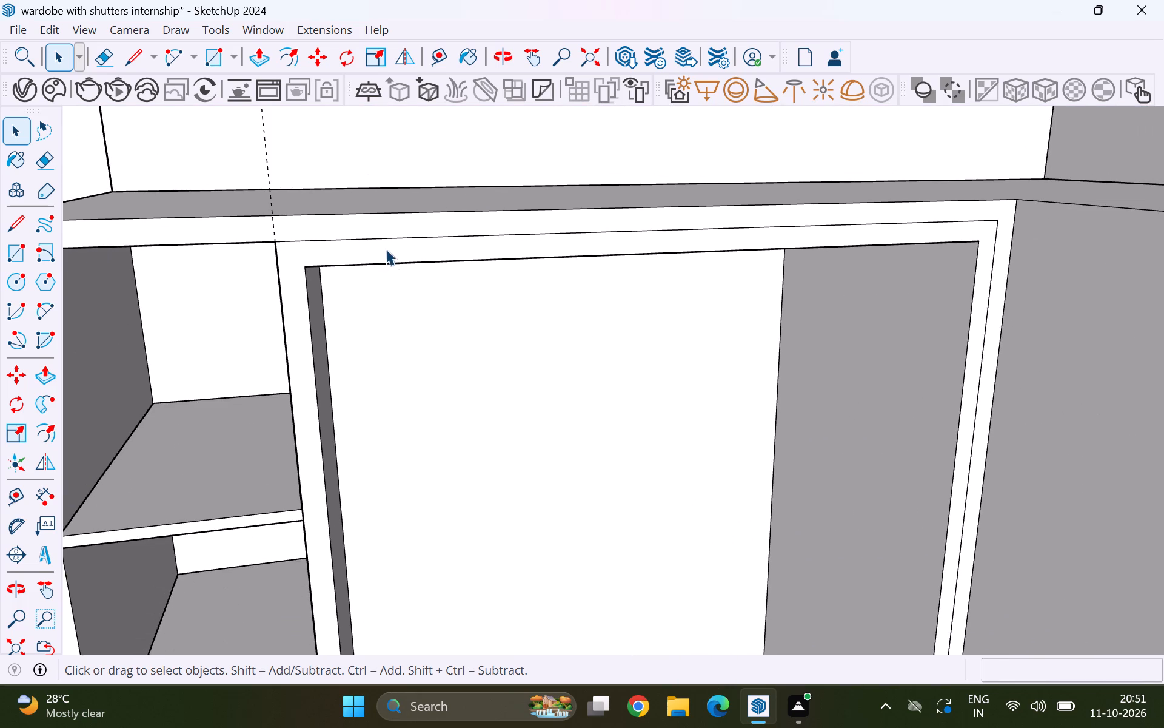
pyautogui.scroll(-7, 398, 278)
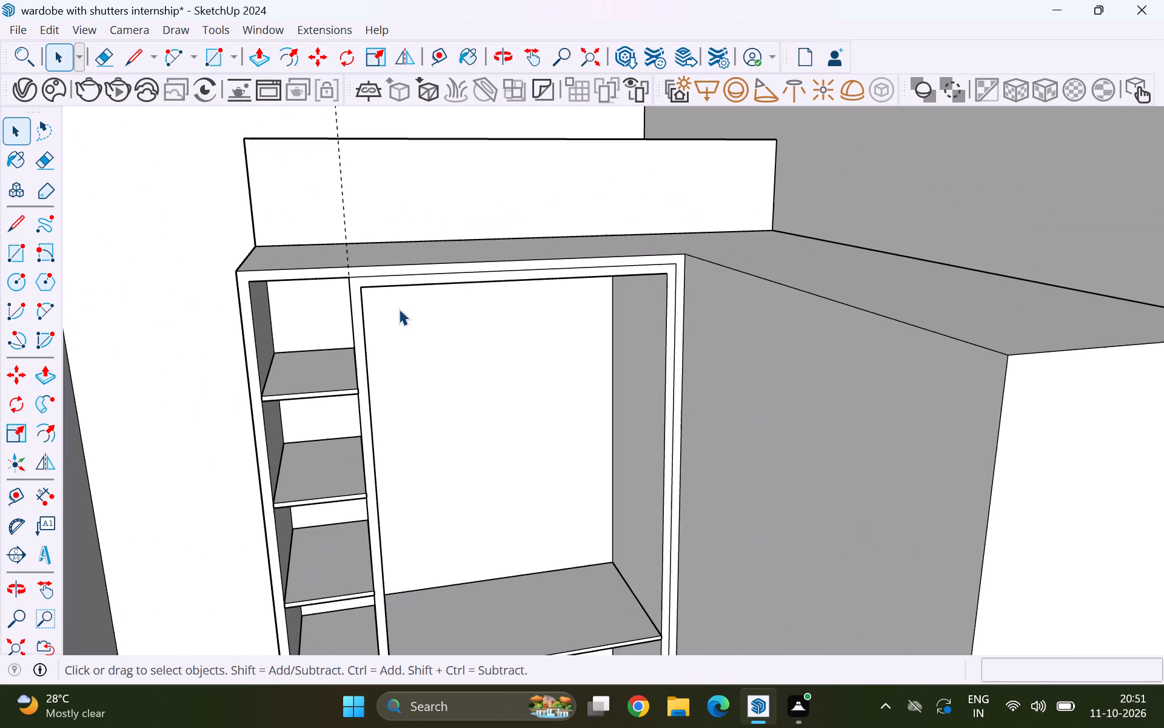
pyautogui.moveTo(353, 269); pyautogui.dragTo(335, 311, button='middle')
pyautogui.scroll(10, 390, 292)
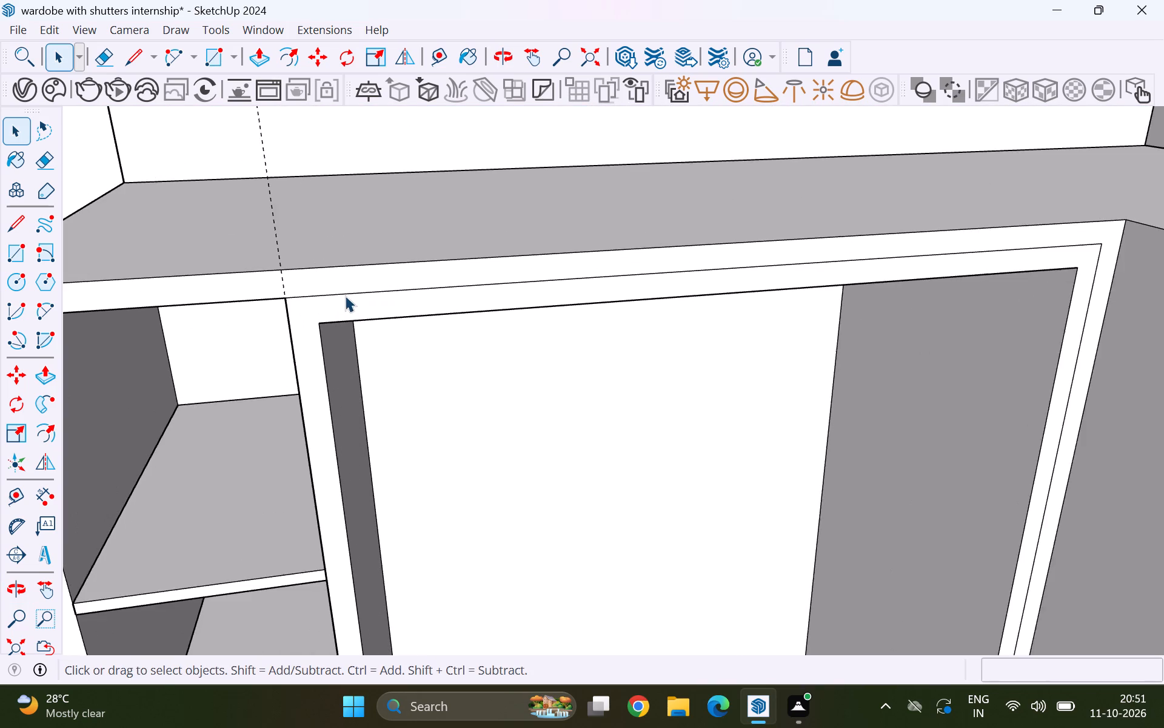
pyautogui.scroll(4, 344, 295)
pyautogui.scroll(-6, 452, 323)
pyautogui.scroll(-10, 389, 309)
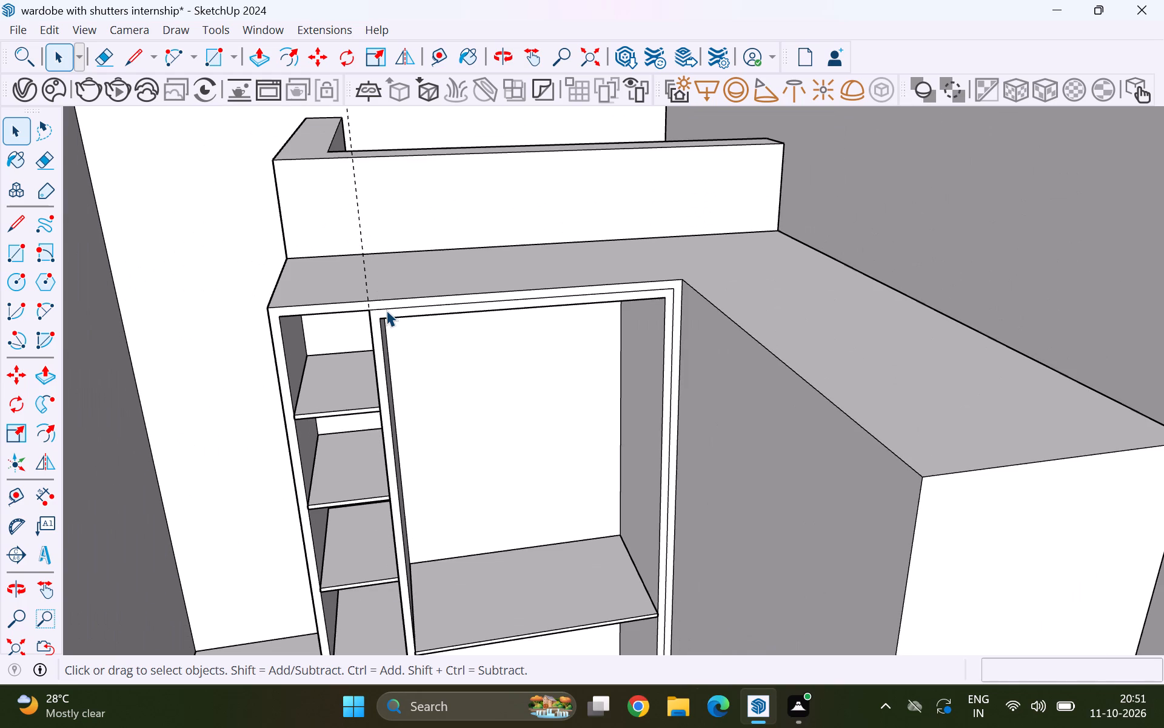
pyautogui.scroll(-11, 384, 317)
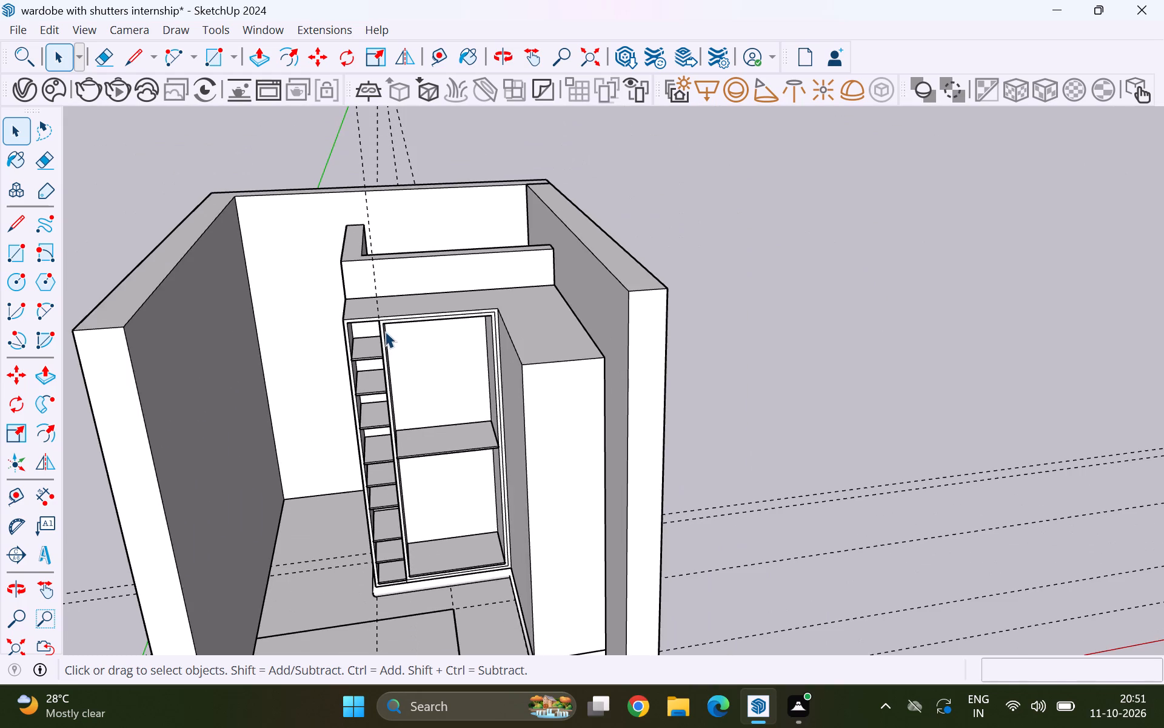
pyautogui.scroll(5, 396, 346)
pyautogui.scroll(20, 389, 300)
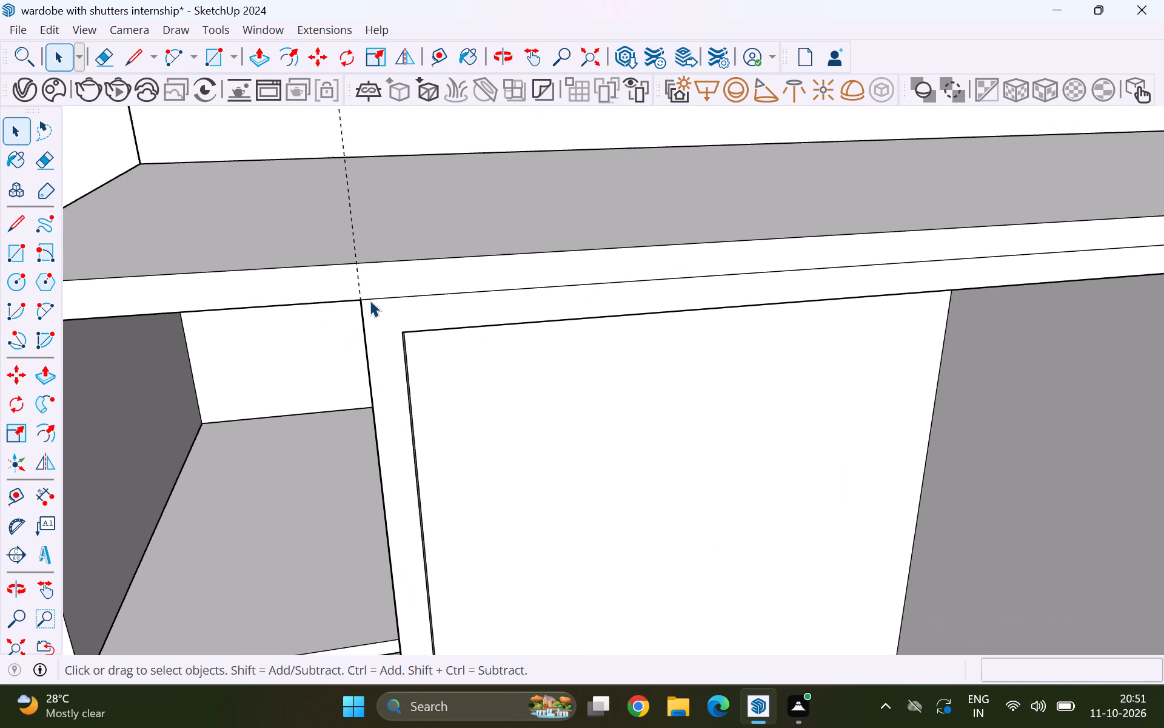
pyautogui.scroll(2, 370, 300)
pyautogui.scroll(-13, 429, 271)
pyautogui.scroll(-8, 380, 268)
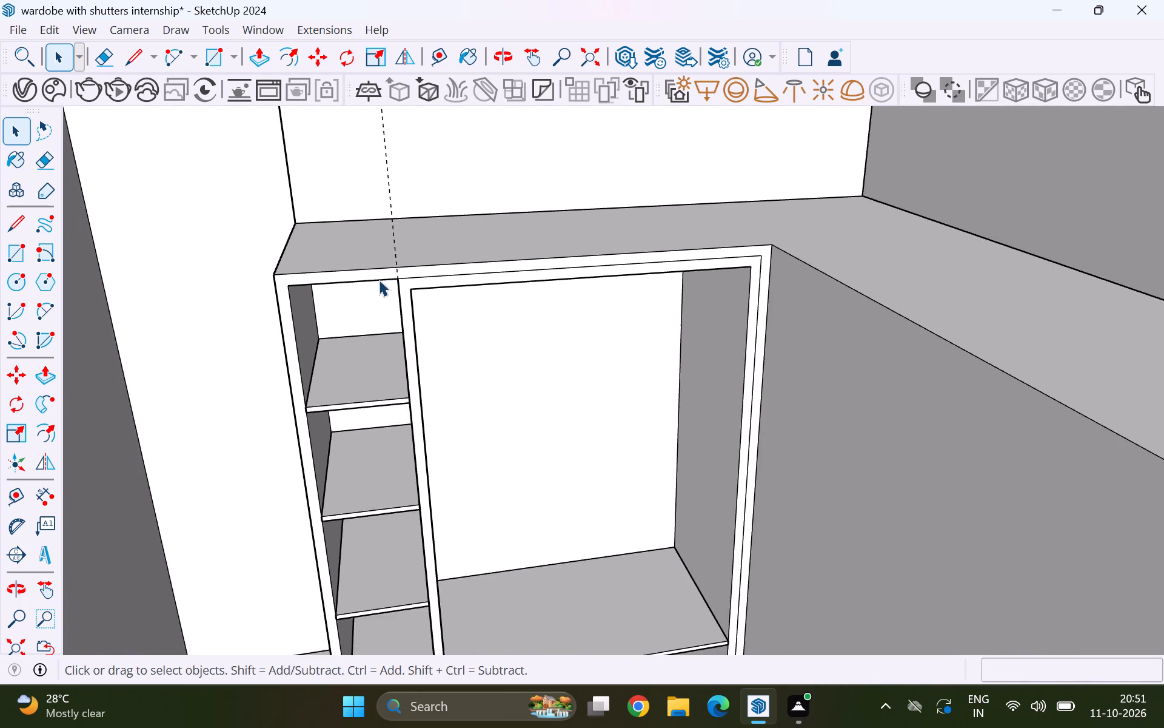
pyautogui.scroll(-9, 379, 280)
pyautogui.scroll(-6, 439, 330)
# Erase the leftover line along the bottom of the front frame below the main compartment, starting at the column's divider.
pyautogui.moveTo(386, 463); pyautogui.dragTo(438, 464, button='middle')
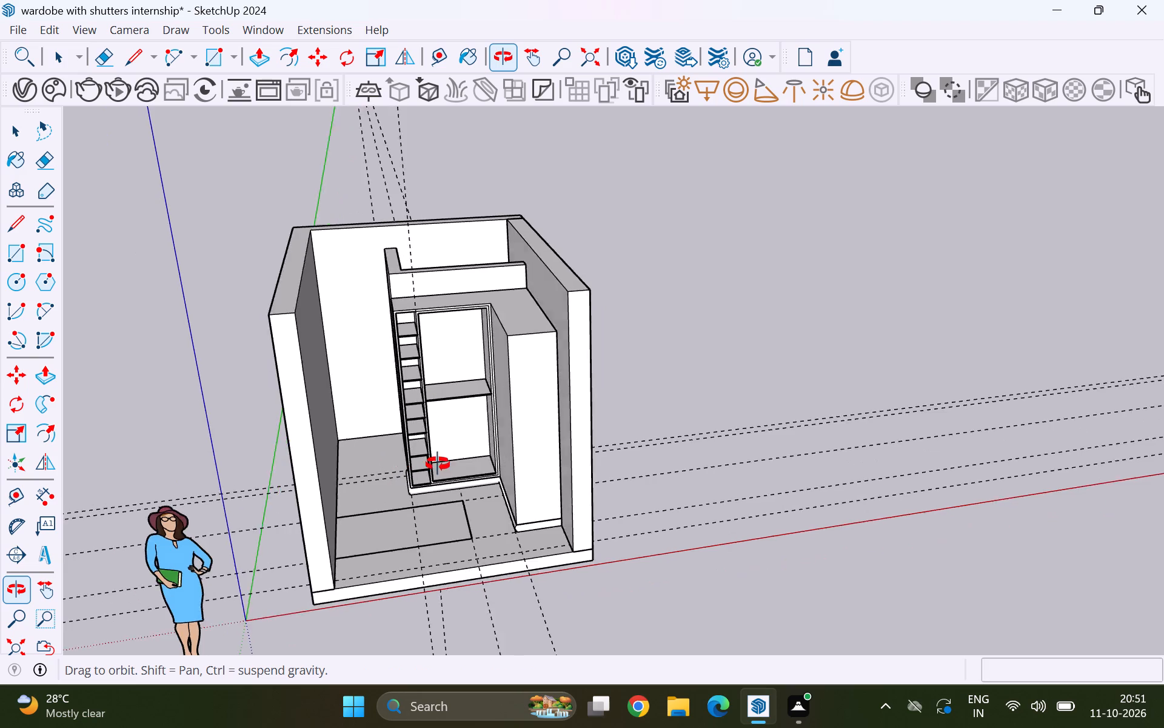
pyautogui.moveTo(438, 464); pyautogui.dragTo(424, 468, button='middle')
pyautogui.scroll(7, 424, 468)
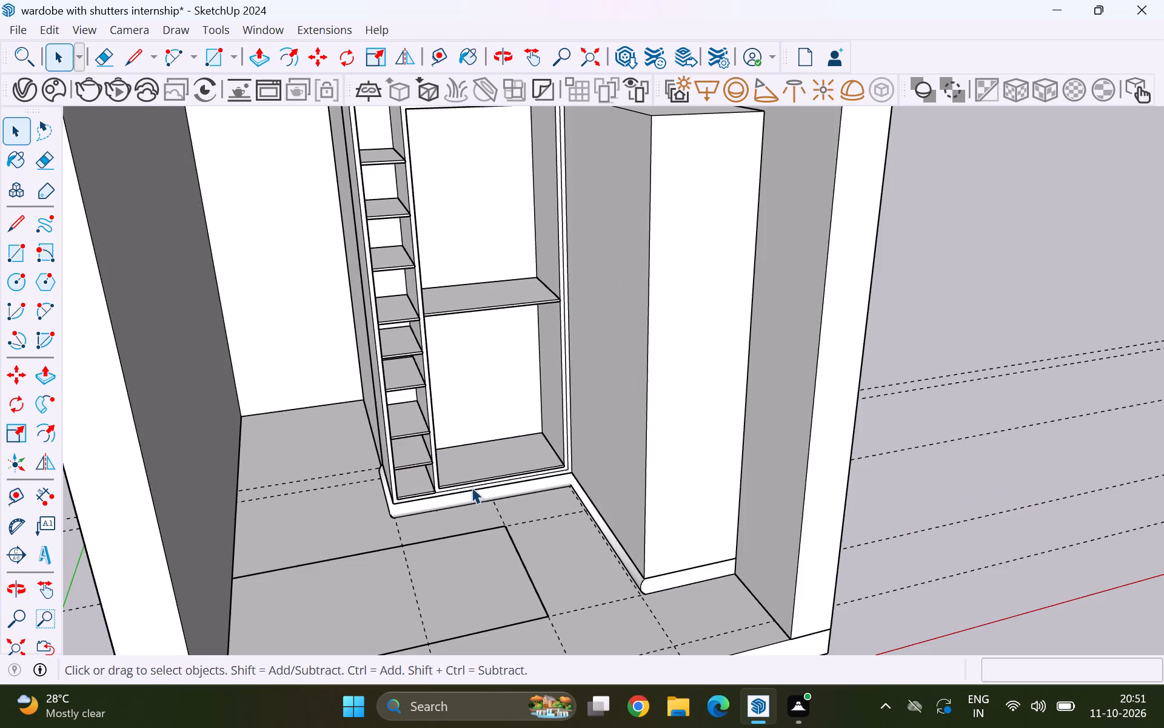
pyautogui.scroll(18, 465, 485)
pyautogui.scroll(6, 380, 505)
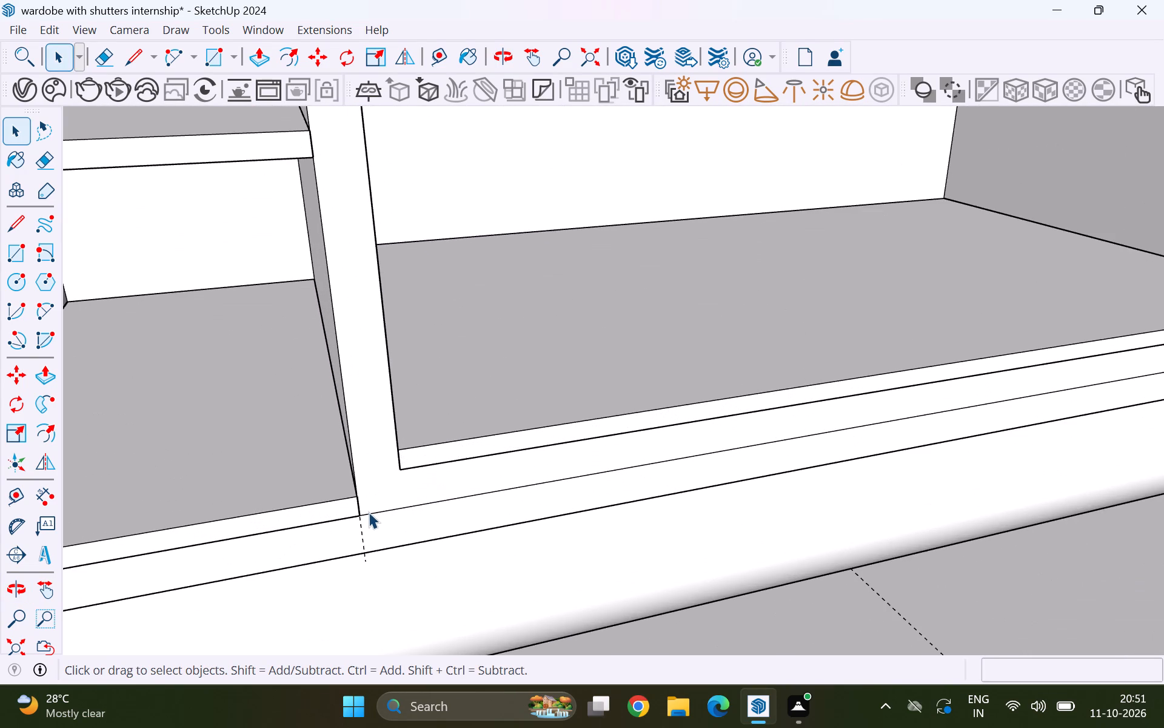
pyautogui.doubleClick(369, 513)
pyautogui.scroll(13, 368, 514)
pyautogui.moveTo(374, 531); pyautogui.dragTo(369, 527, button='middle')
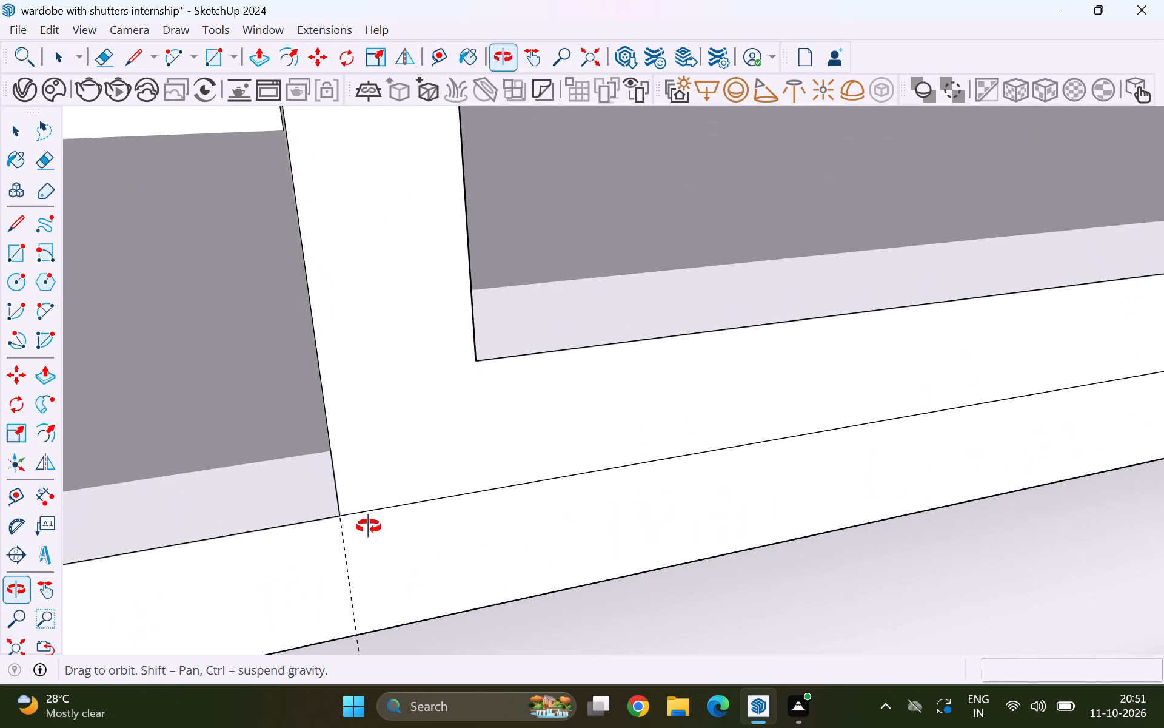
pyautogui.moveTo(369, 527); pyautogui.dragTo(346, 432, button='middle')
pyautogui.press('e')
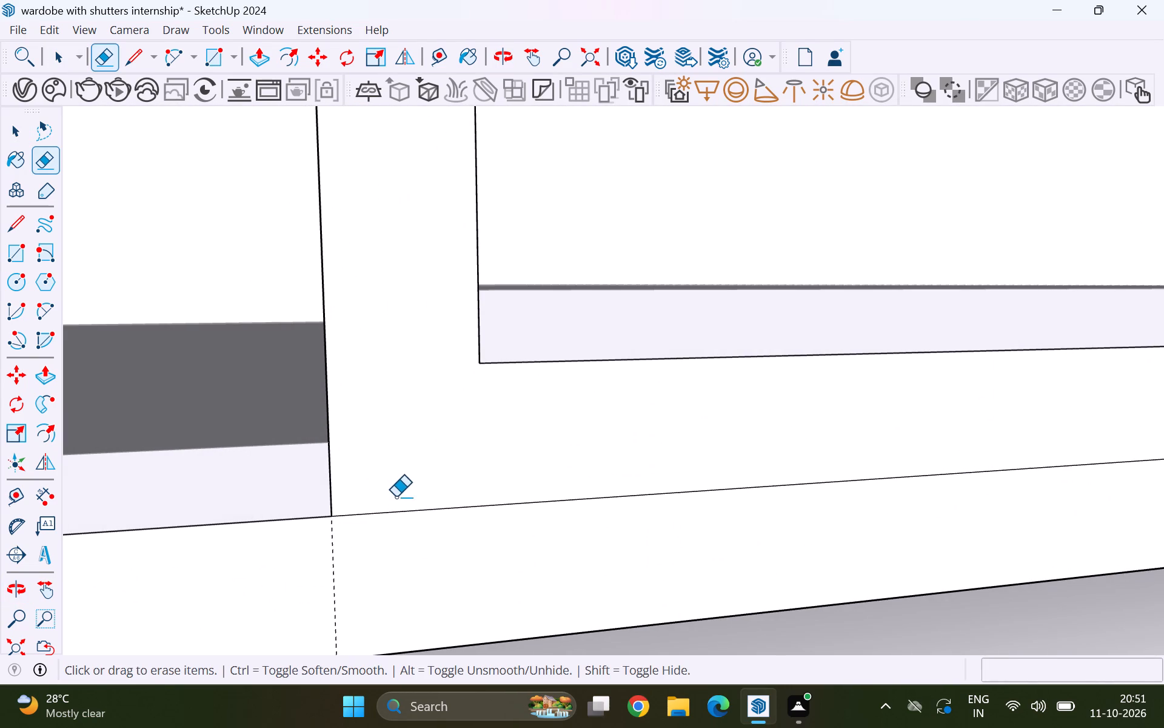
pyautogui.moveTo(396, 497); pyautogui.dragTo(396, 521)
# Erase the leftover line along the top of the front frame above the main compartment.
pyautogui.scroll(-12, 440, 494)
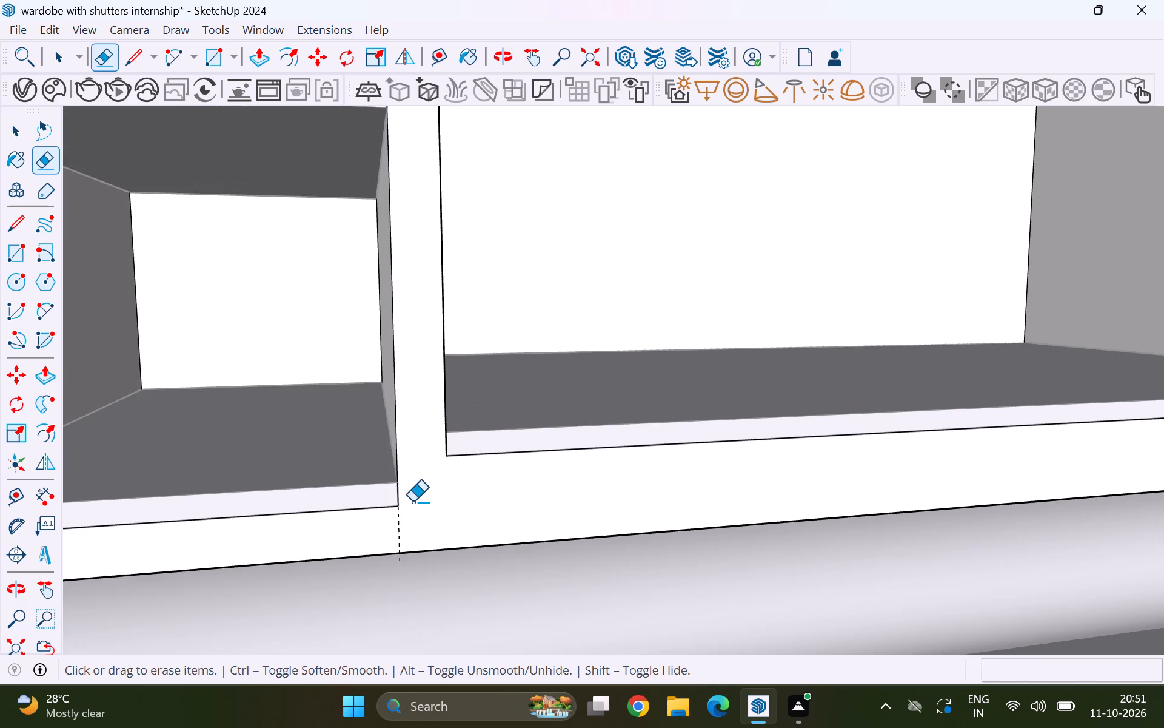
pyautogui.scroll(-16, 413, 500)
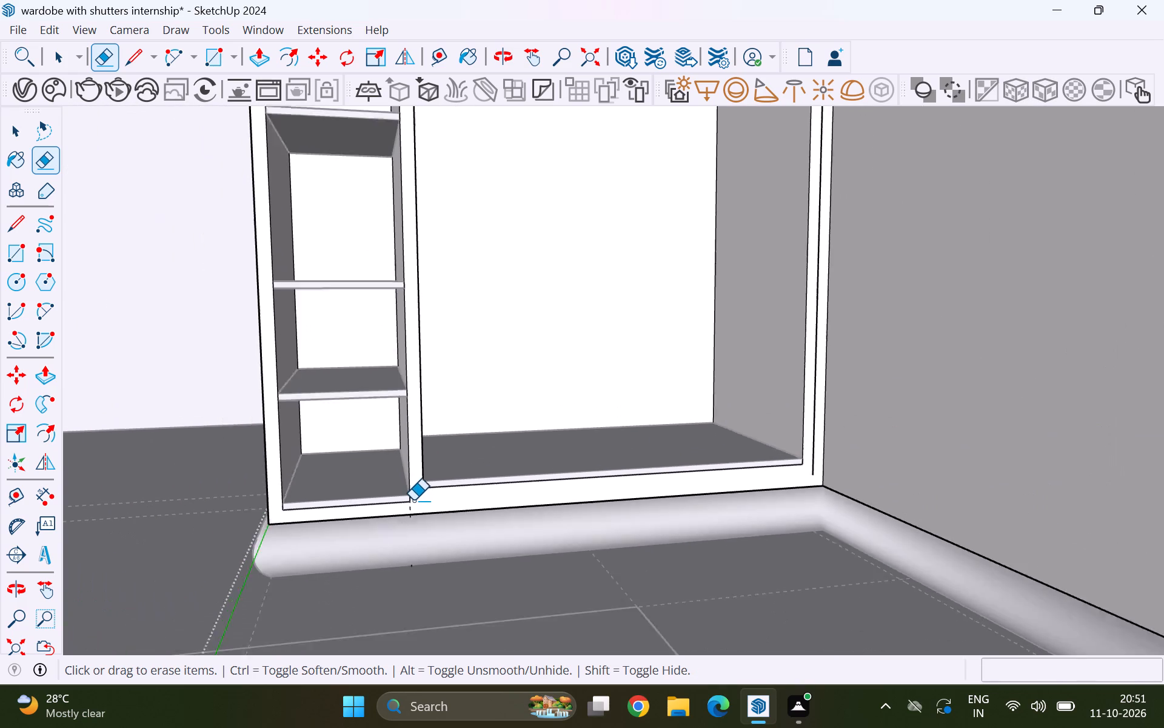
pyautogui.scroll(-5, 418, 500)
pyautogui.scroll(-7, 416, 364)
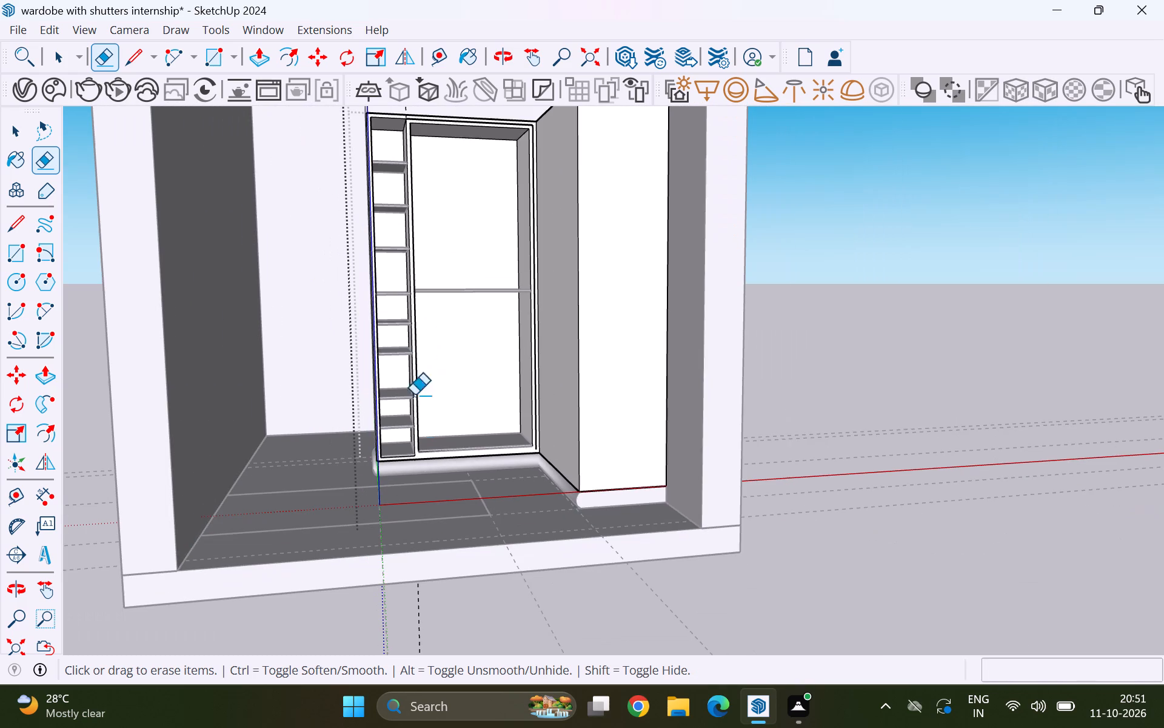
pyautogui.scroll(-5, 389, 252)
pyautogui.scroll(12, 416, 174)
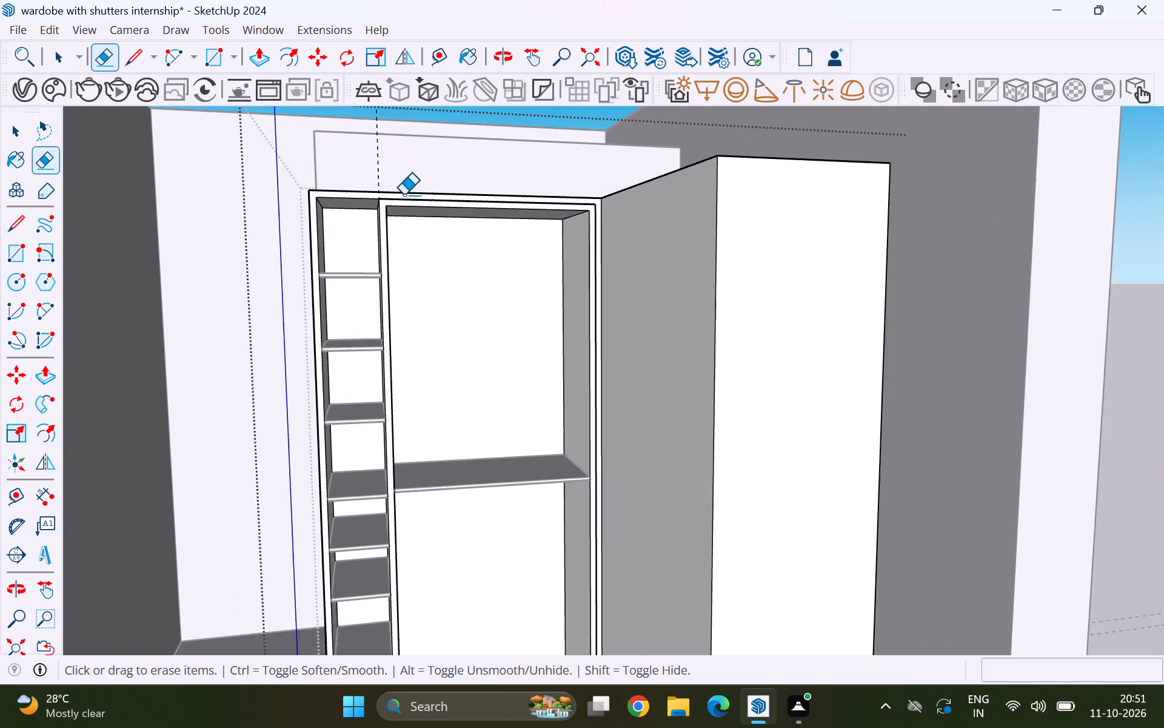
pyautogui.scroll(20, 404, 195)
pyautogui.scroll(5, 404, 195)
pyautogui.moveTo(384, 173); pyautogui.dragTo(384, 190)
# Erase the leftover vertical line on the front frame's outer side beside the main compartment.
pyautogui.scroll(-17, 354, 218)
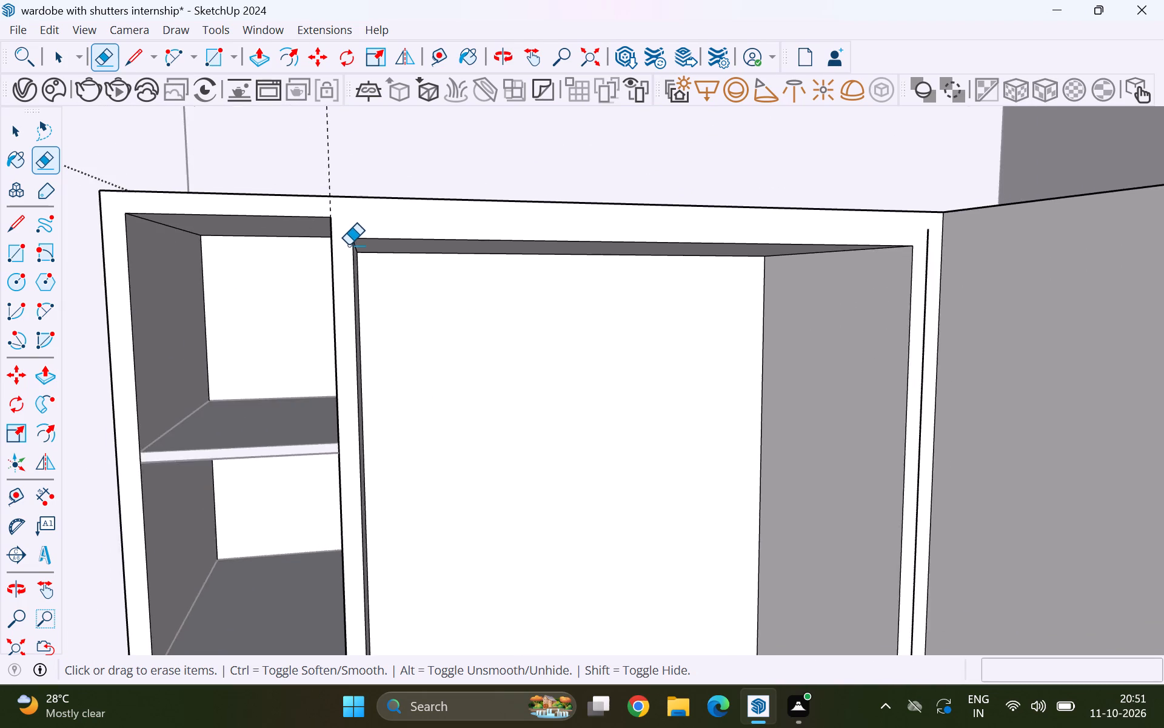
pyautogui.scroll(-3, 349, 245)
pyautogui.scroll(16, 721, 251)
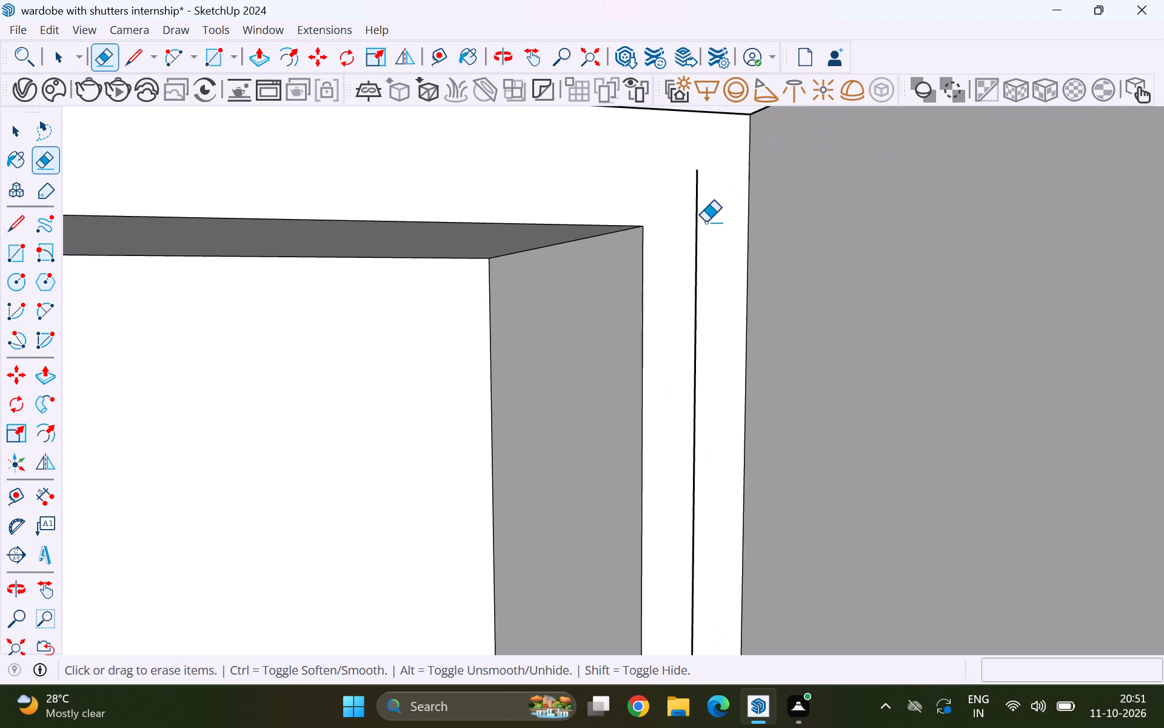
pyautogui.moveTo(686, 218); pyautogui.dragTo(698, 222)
# Inspect the cleaned front frame as a whole and its lower edge around the main compartment and the column's divider.
pyautogui.scroll(-14, 640, 157)
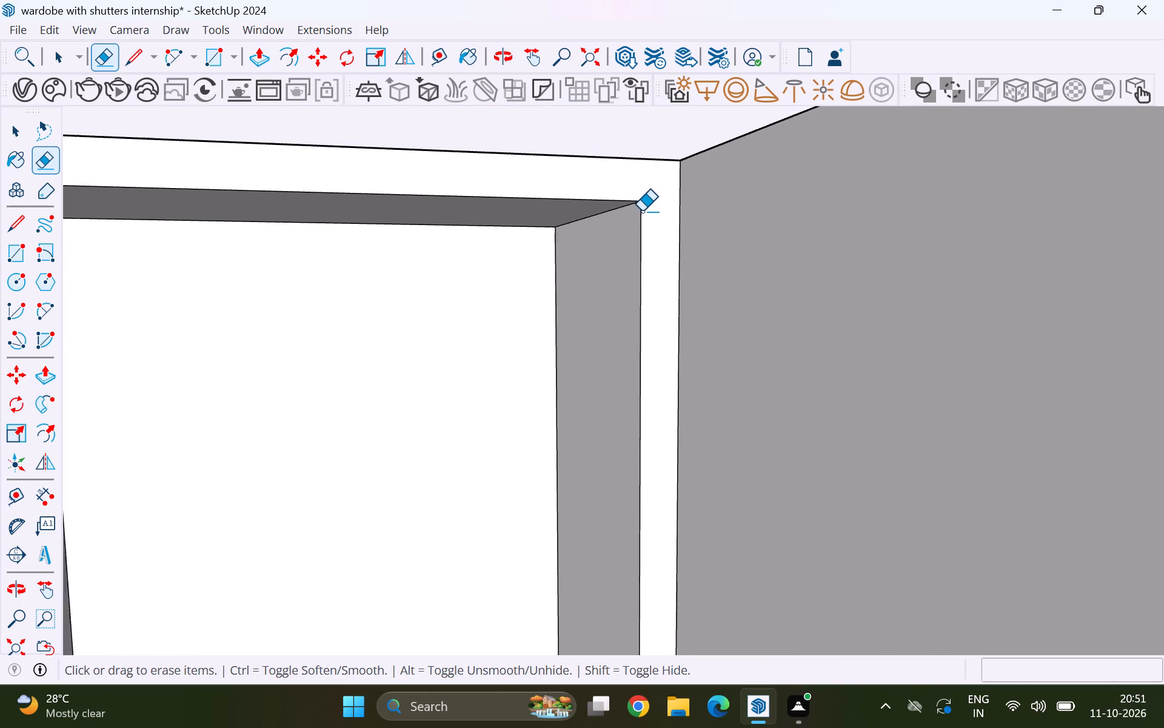
pyautogui.scroll(-7, 642, 211)
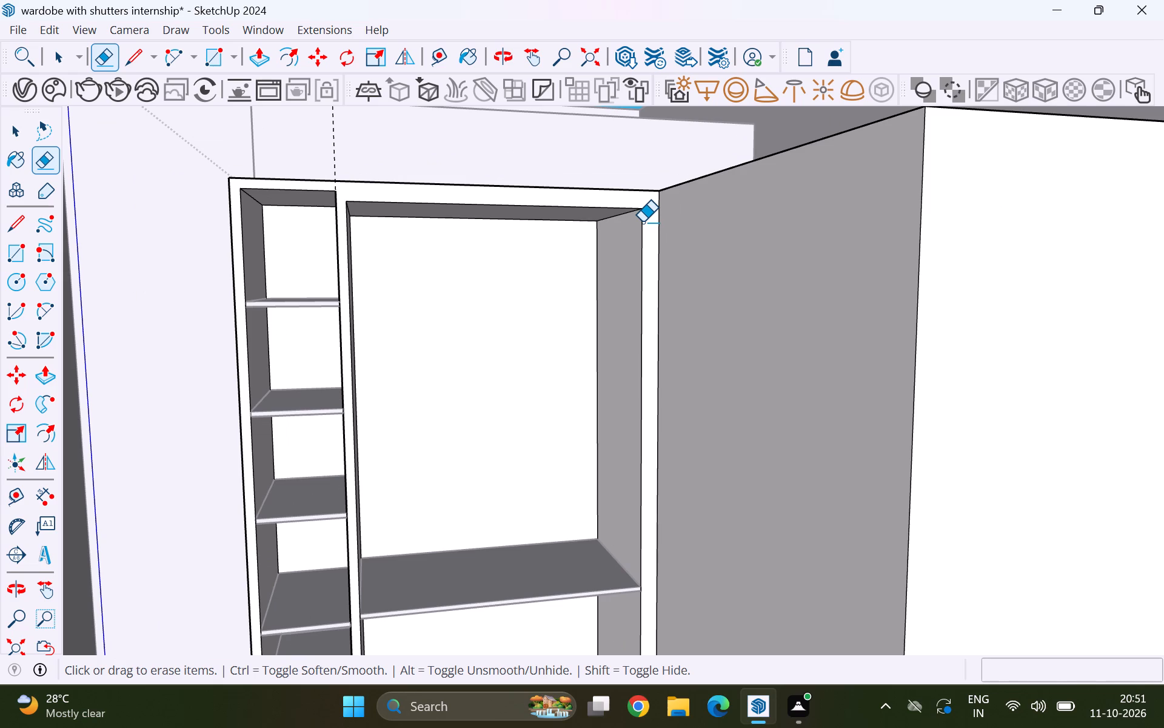
pyautogui.scroll(-15, 643, 222)
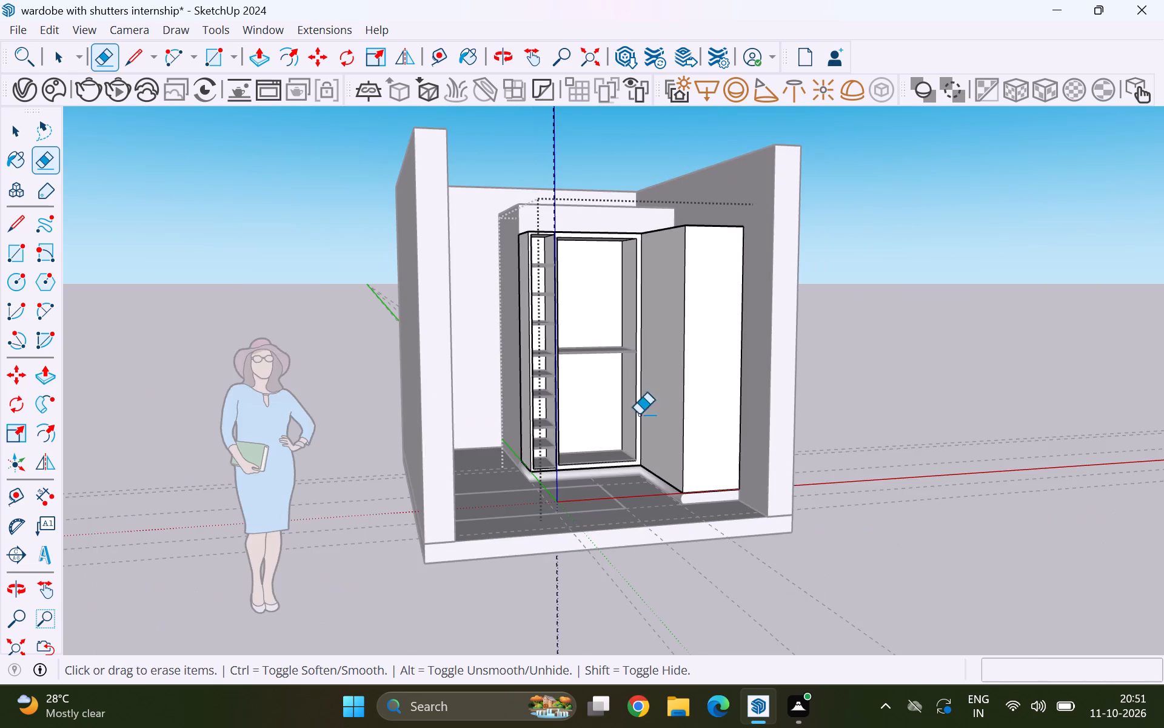
pyautogui.scroll(17, 649, 469)
pyautogui.scroll(4, 572, 455)
pyautogui.scroll(-4, 625, 448)
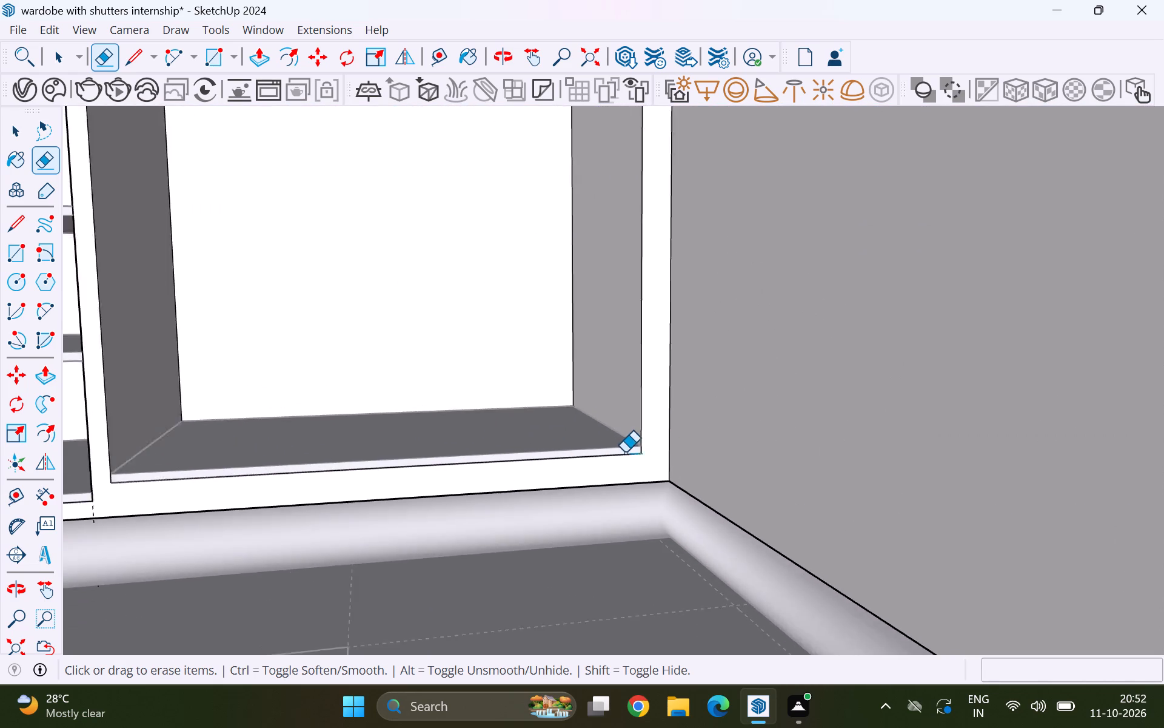
pyautogui.scroll(-8, 625, 453)
pyautogui.scroll(6, 489, 479)
pyautogui.scroll(20, 352, 454)
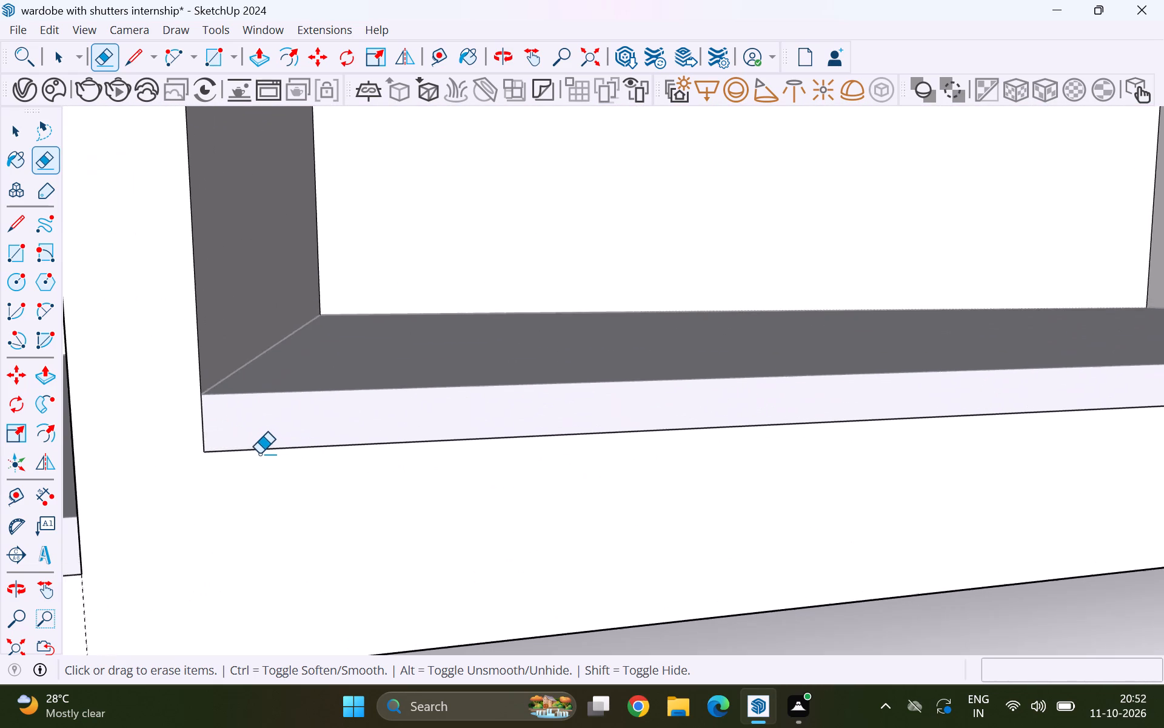
pyautogui.scroll(5, 258, 453)
pyautogui.scroll(-20, 393, 434)
pyautogui.scroll(-7, 432, 471)
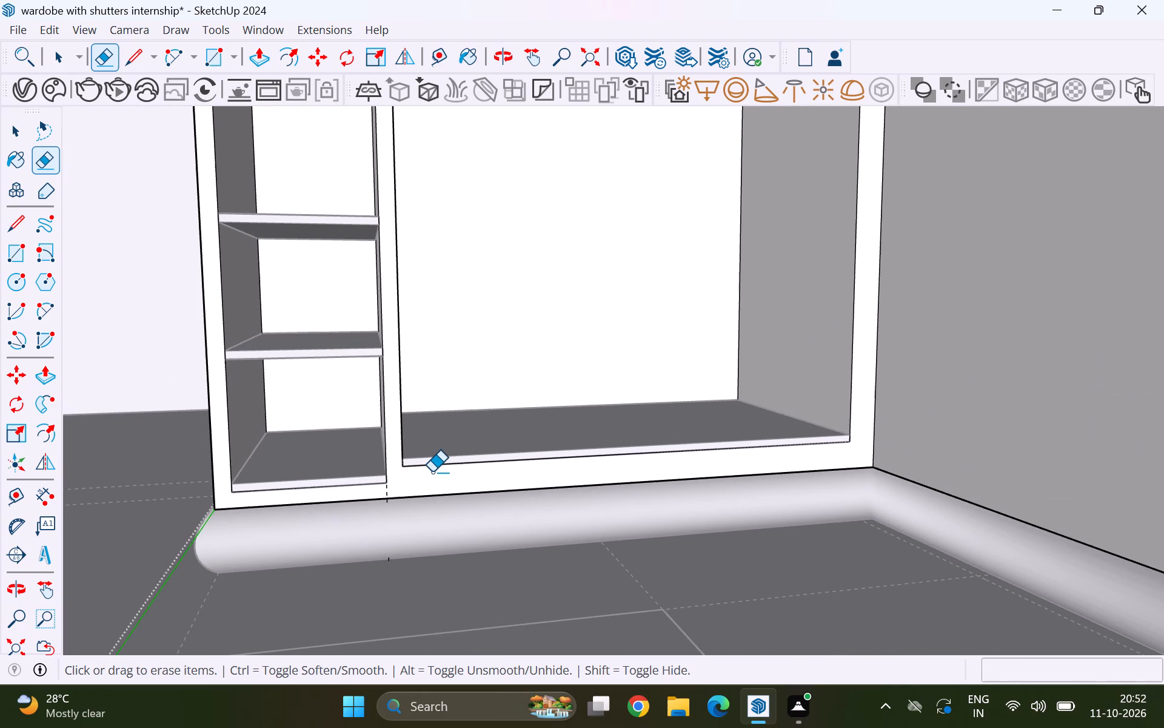
pyautogui.scroll(3, 213, 297)
pyautogui.scroll(-6, 258, 380)
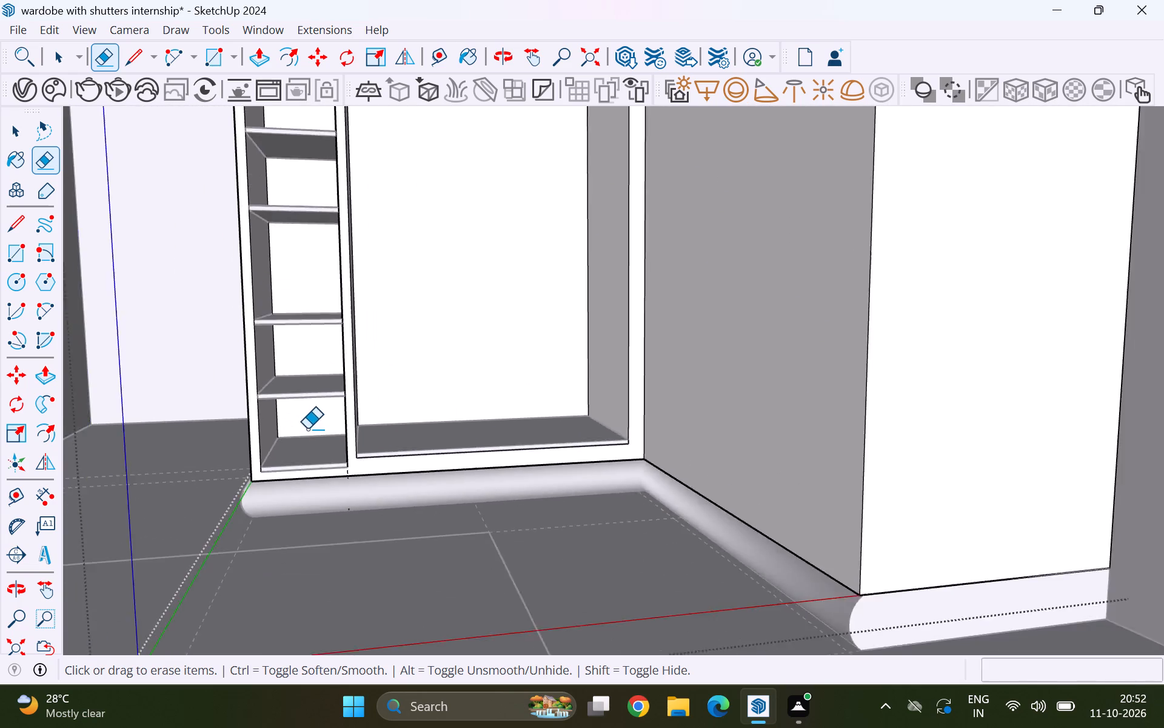
# Examine the open column's shelves and the upper front frame around the divider from several angles.
pyautogui.scroll(-13, 307, 429)
pyautogui.scroll(13, 295, 235)
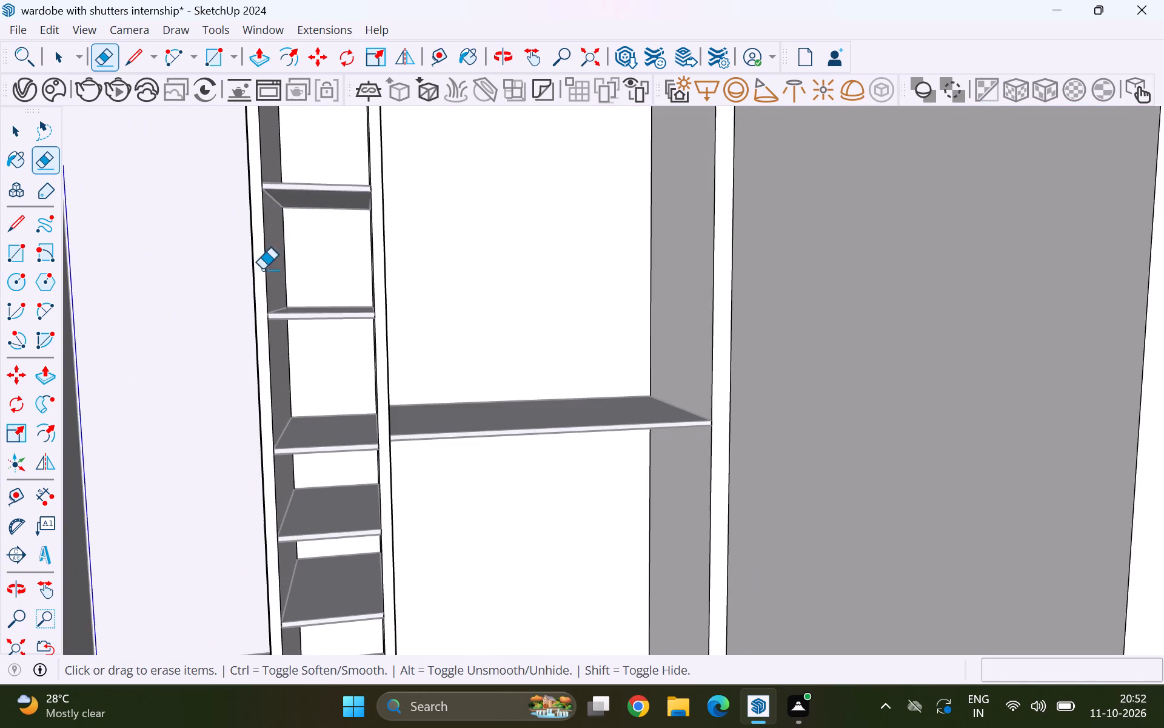
pyautogui.scroll(20, 275, 305)
pyautogui.scroll(-8, 310, 345)
pyautogui.scroll(-8, 315, 413)
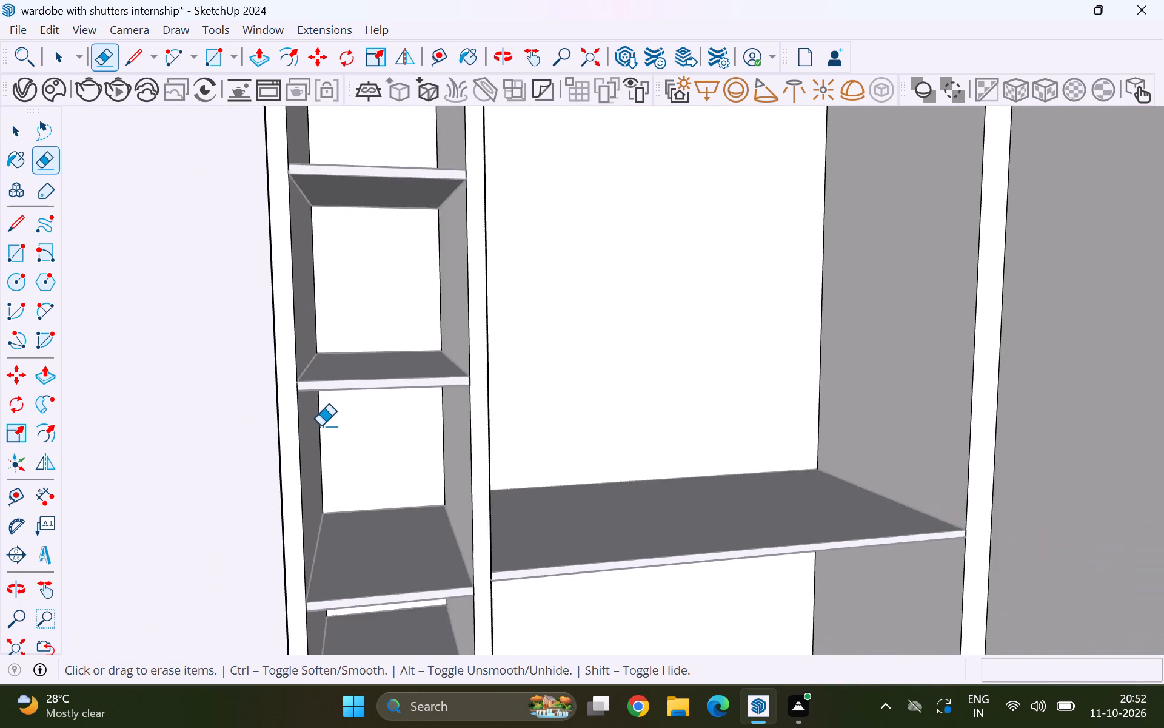
pyautogui.scroll(-15, 321, 426)
pyautogui.scroll(19, 319, 268)
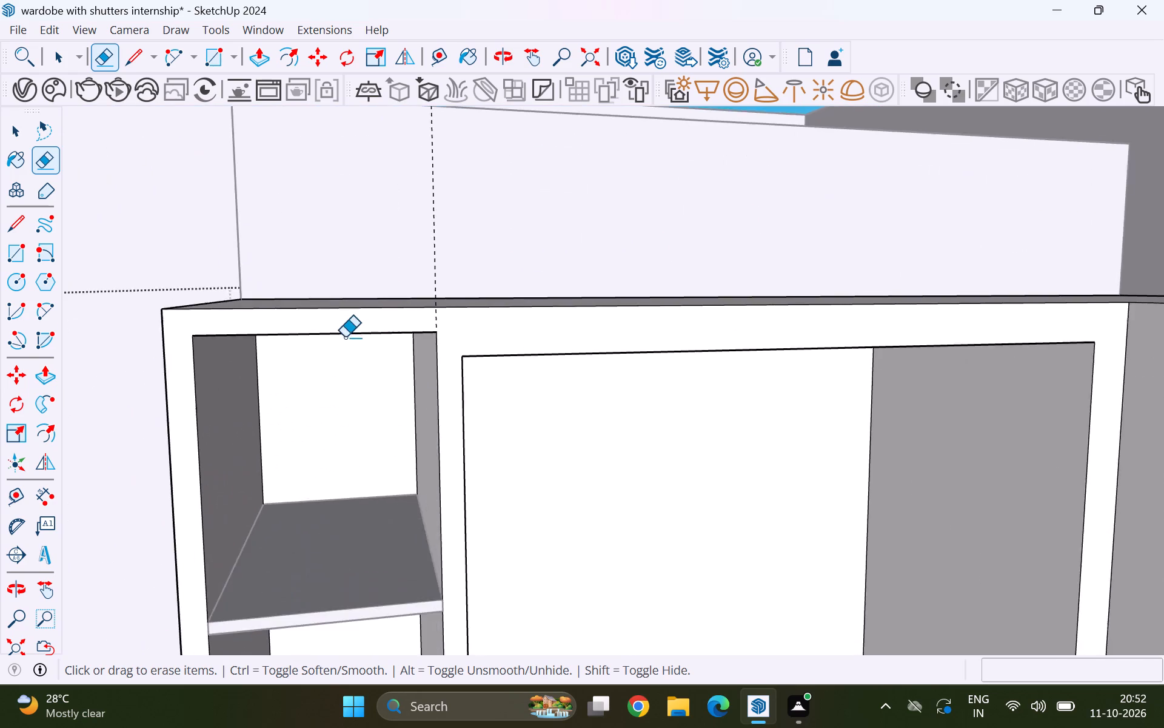
pyautogui.scroll(7, 345, 337)
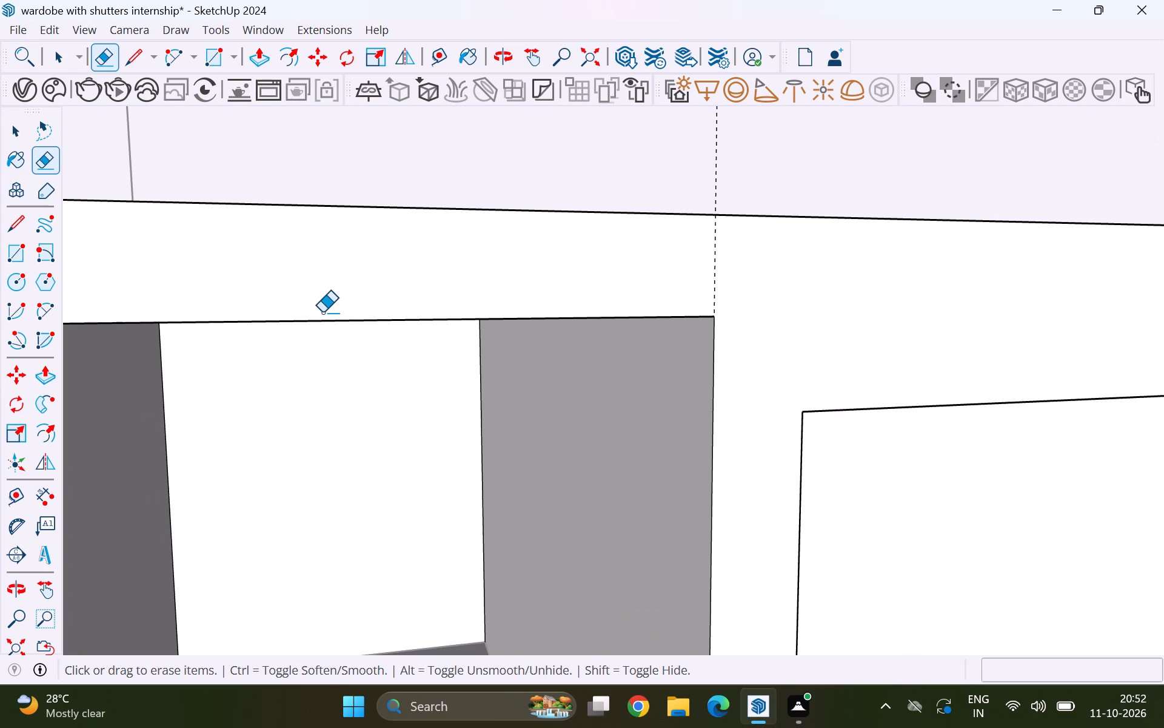
pyautogui.scroll(-17, 323, 312)
pyautogui.scroll(-5, 326, 324)
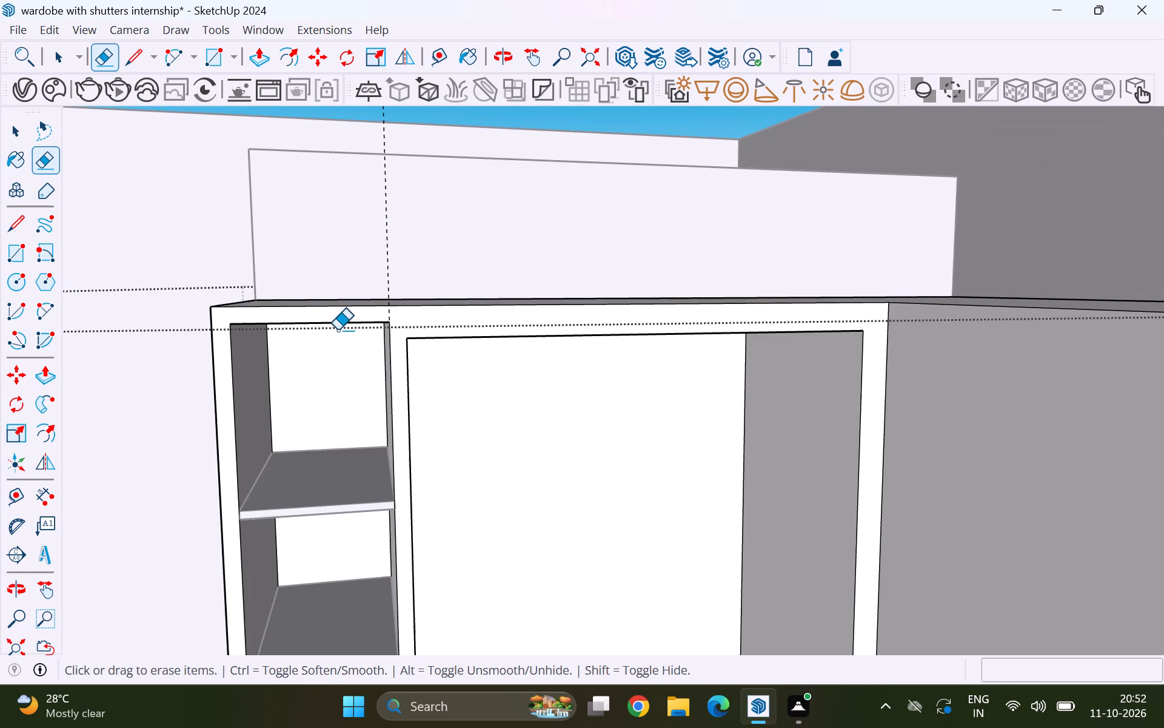
pyautogui.scroll(-4, 338, 333)
pyautogui.moveTo(407, 325); pyautogui.dragTo(407, 232, button='middle')
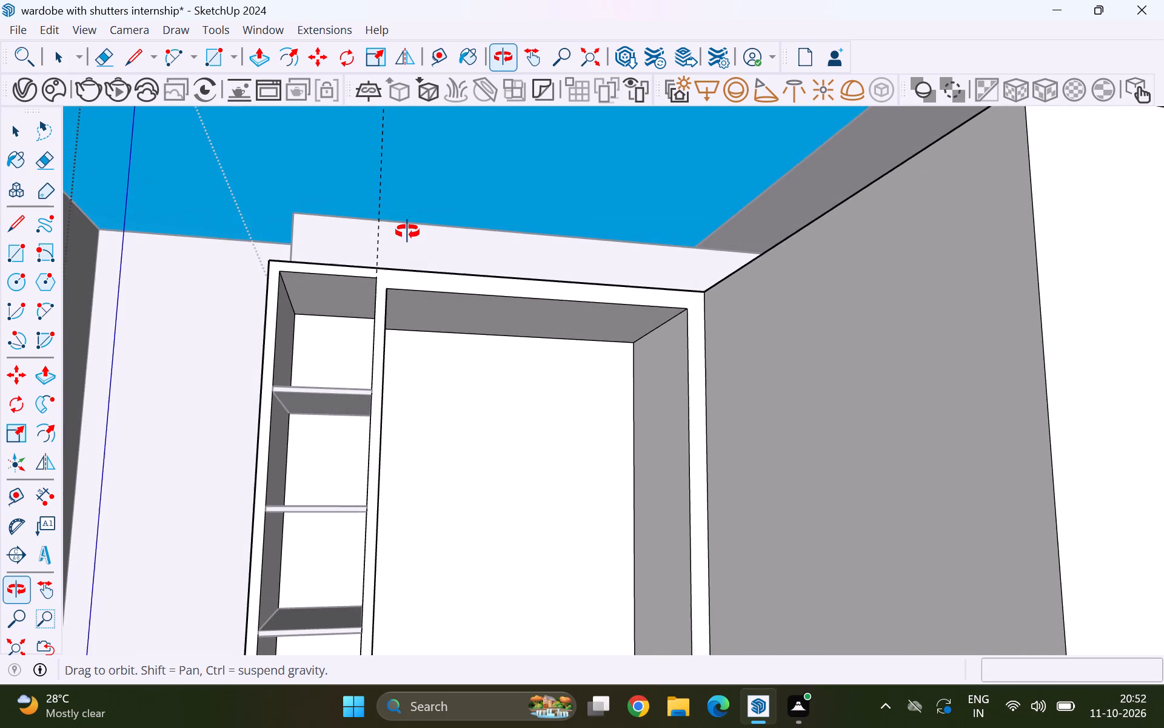
pyautogui.moveTo(407, 232); pyautogui.dragTo(407, 277, button='middle')
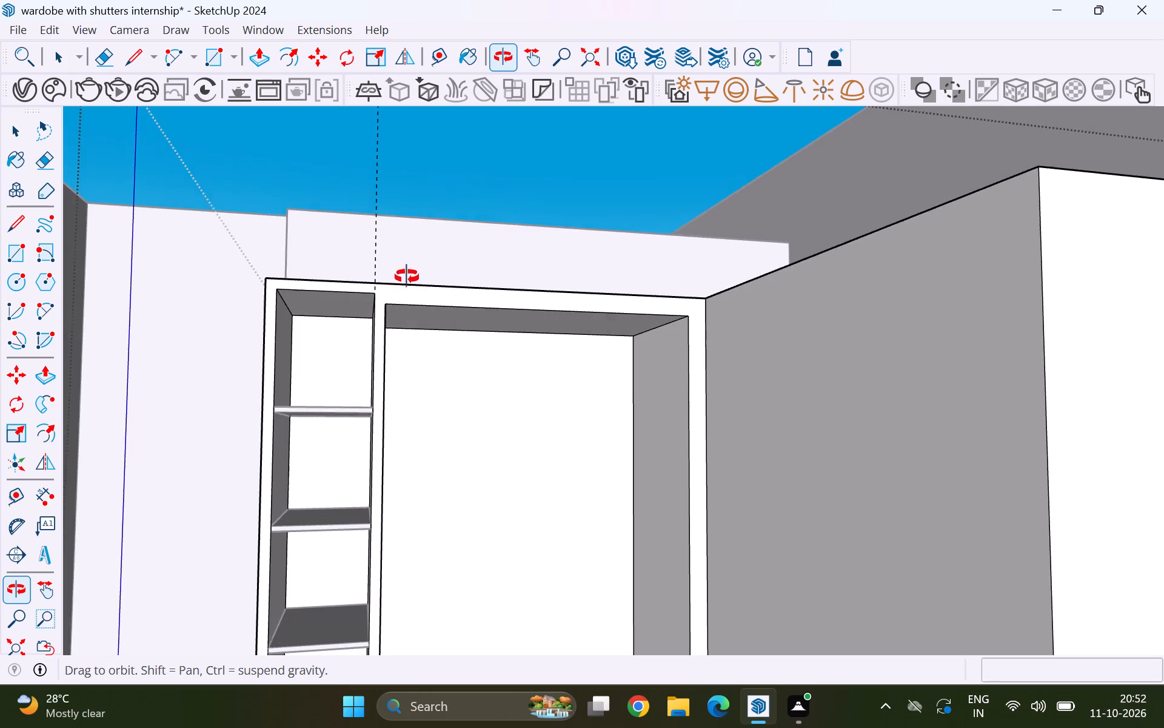
pyautogui.moveTo(407, 277); pyautogui.dragTo(403, 289, button='middle')
pyautogui.scroll(-10, 403, 289)
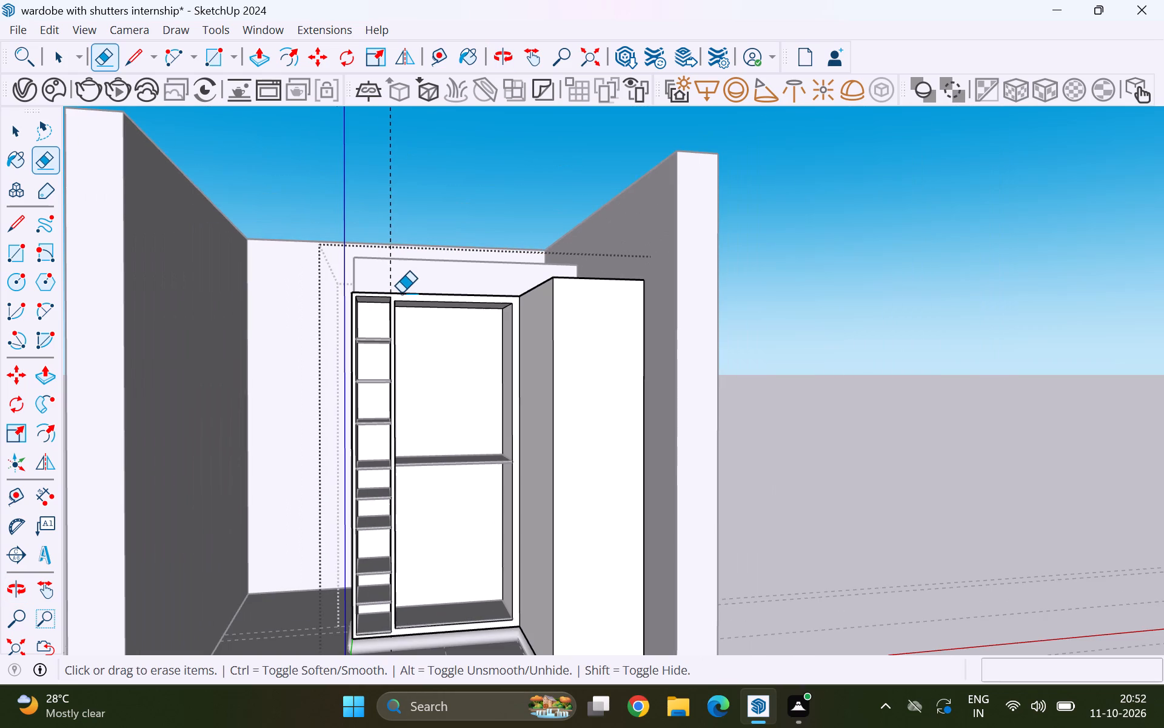
# Undo the front frame line erasures and the creation of the main compartment's middle shelf.
pyautogui.press('space')
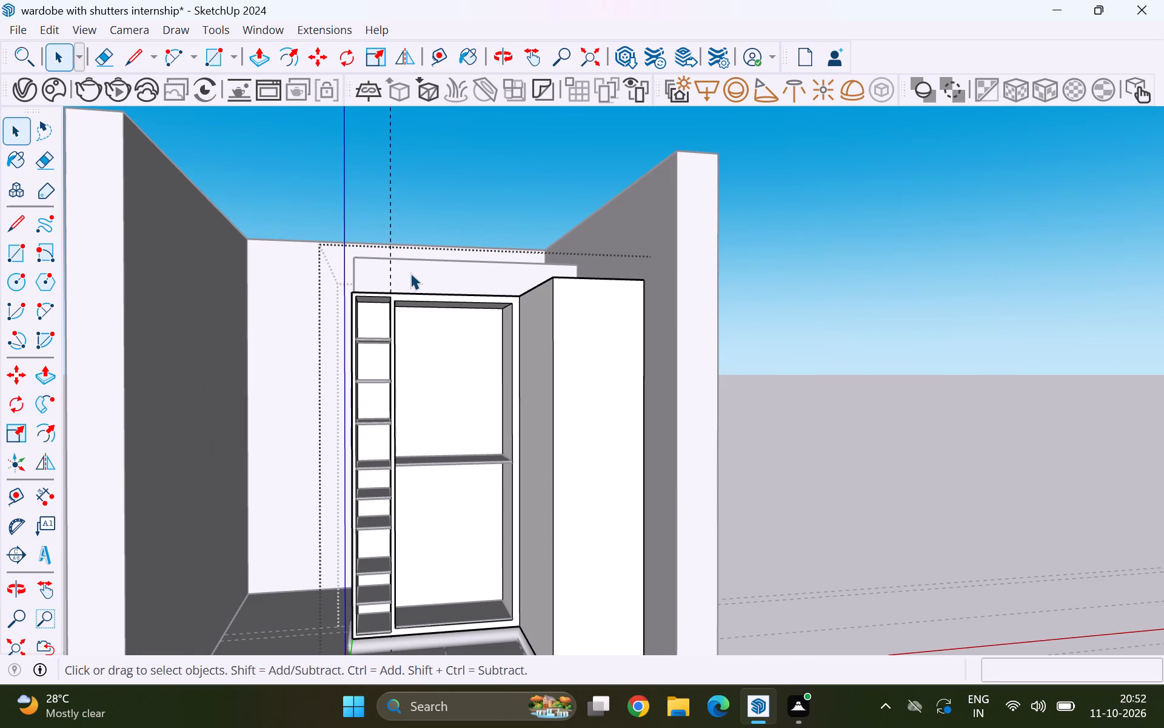
pyautogui.hotkey('ctrl', 'z')
pyautogui.hotkey('ctrl', 'z')
pyautogui.hotkey('ctrl', 'z')
pyautogui.hotkey('ctrl', 'z')
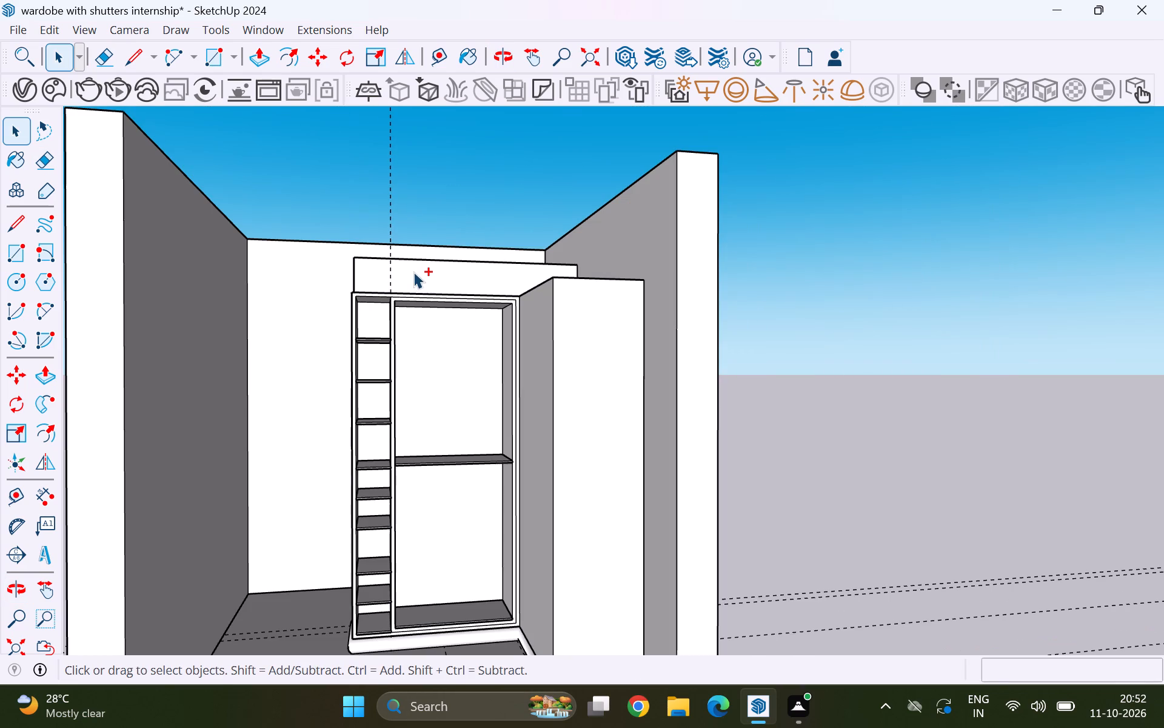
pyautogui.hotkey('ctrl', 'z')
pyautogui.hotkey('ctrl', 'z')
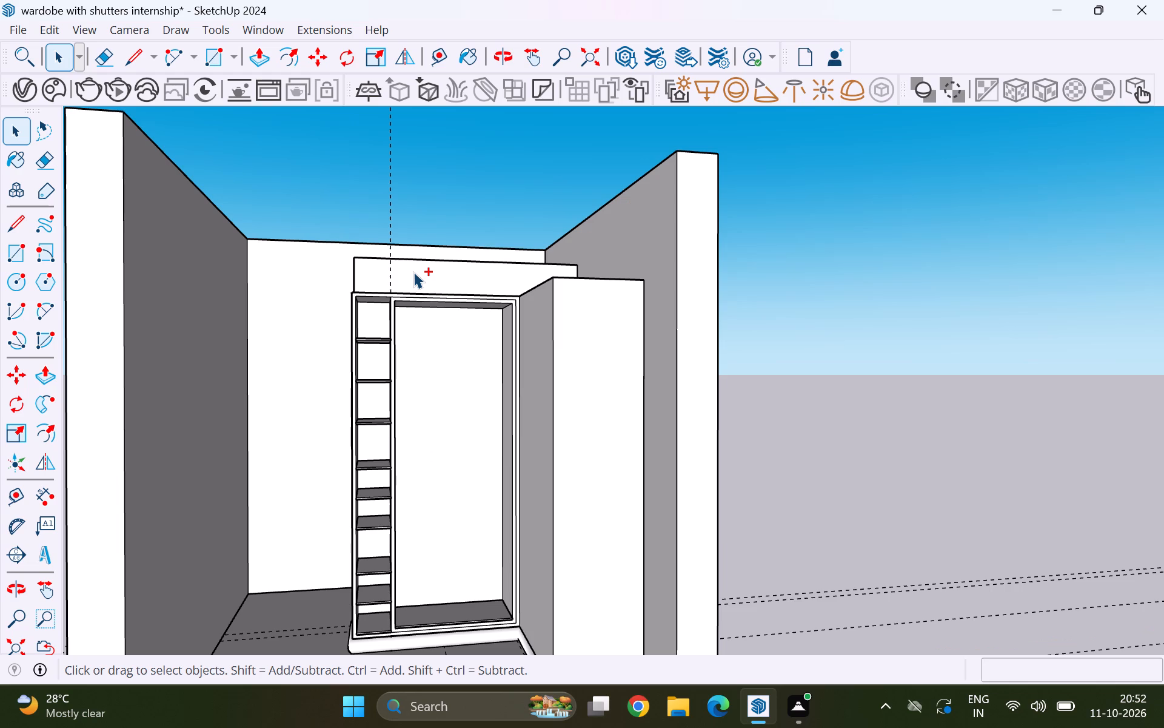
pyautogui.hotkey('ctrl', 'z')
pyautogui.hotkey('ctrl', 'z')
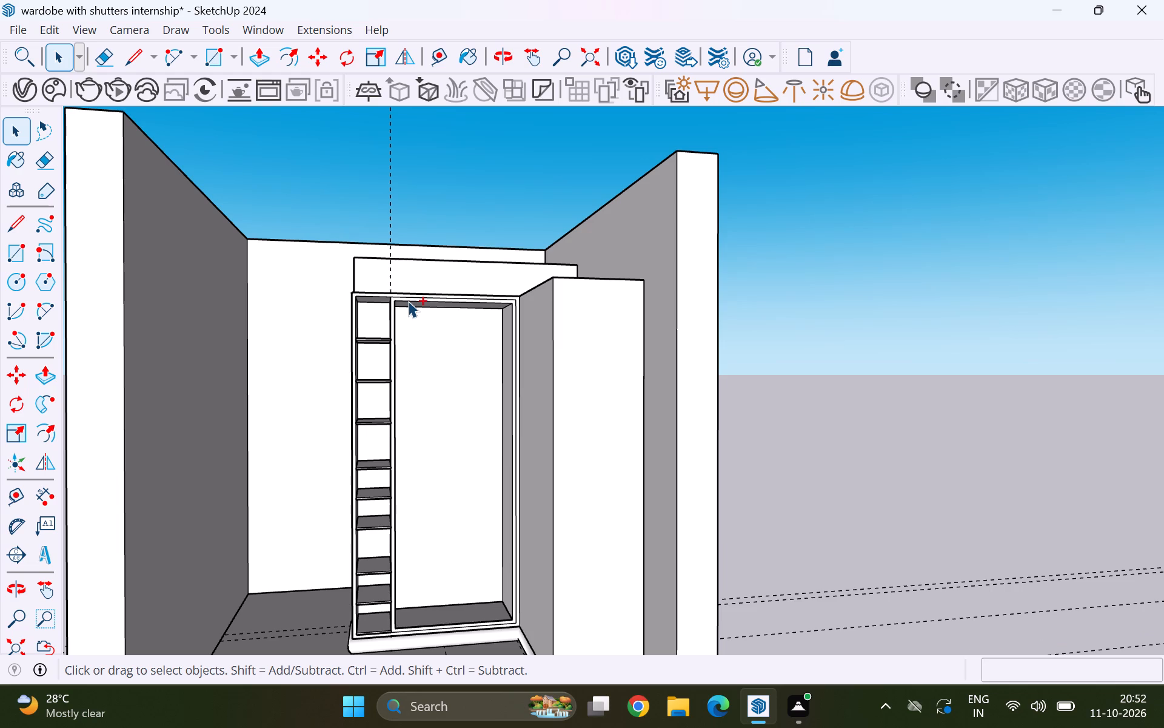
# Undo the main compartment's recess, its shelf dividing lines and inner border, back to a plain front face beside the column.
pyautogui.hotkey('ctrl', 'z')
pyautogui.hotkey('ctrl', 'z')
pyautogui.hotkey('ctrl', 'z')
pyautogui.hotkey('ctrl', 'z')
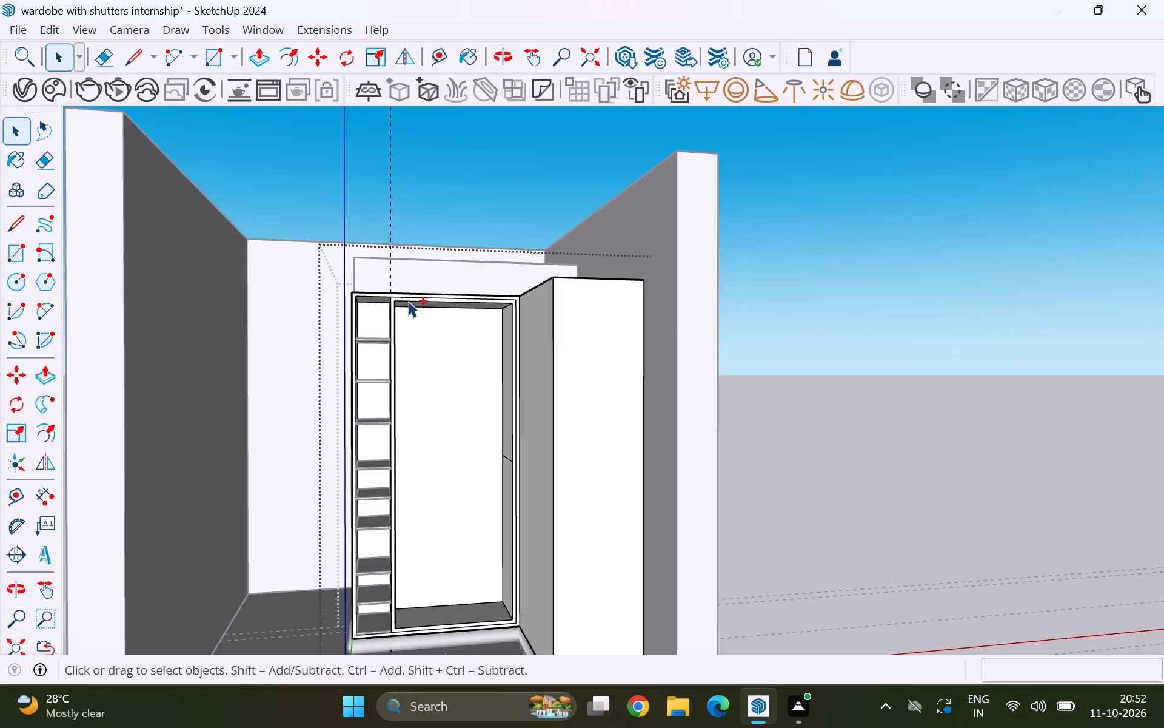
pyautogui.hotkey('ctrl', 'z')
pyautogui.hotkey('ctrl', 'z')
pyautogui.hotkey('ctrl', 'z')
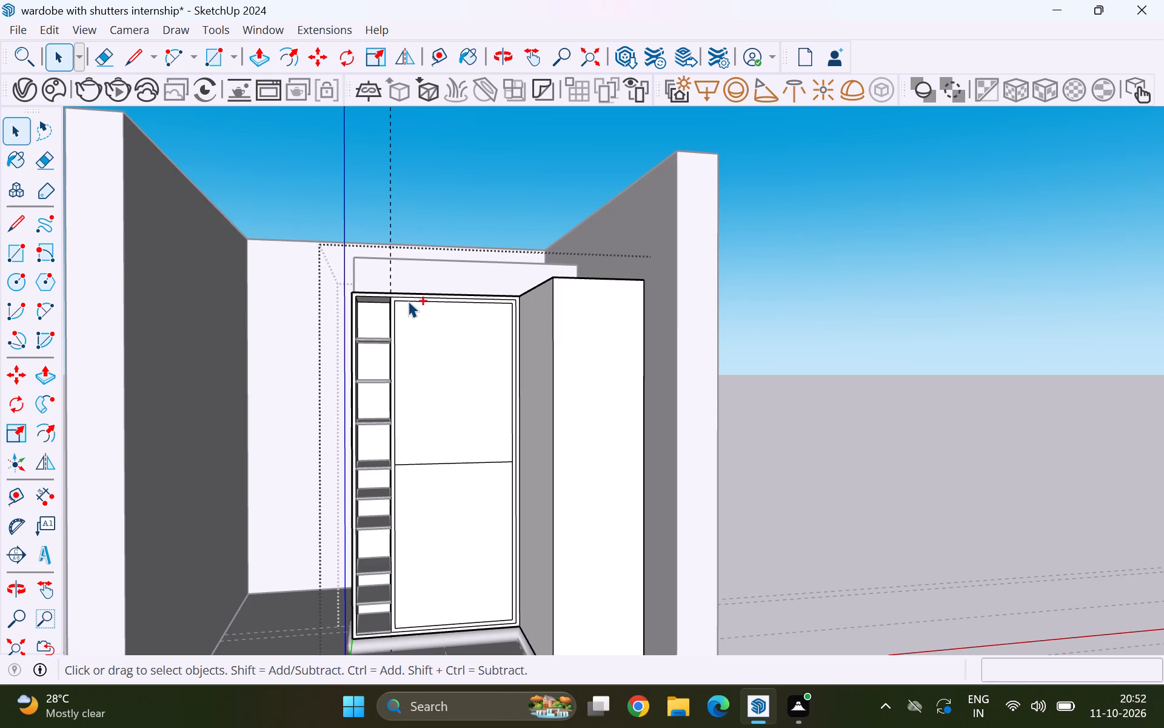
pyautogui.hotkey('ctrl', 'z')
pyautogui.hotkey('ctrl', 'z')
pyautogui.hotkey('ctrl', 'z')
pyautogui.hotkey('ctrl', 'z')
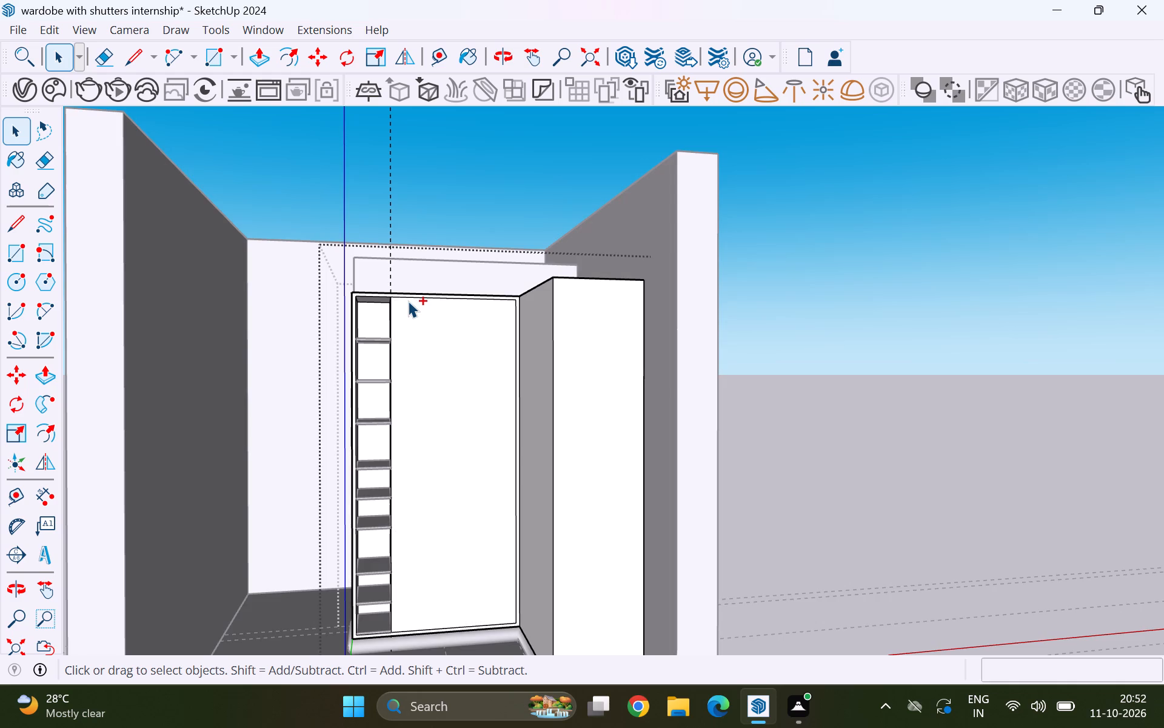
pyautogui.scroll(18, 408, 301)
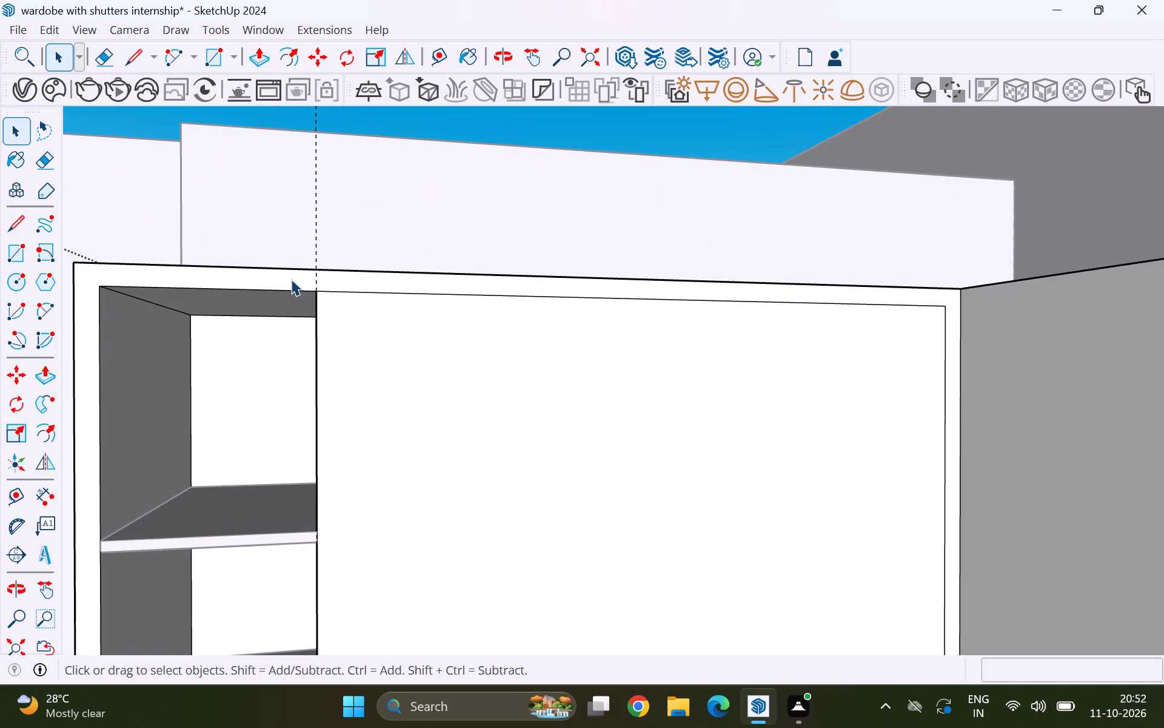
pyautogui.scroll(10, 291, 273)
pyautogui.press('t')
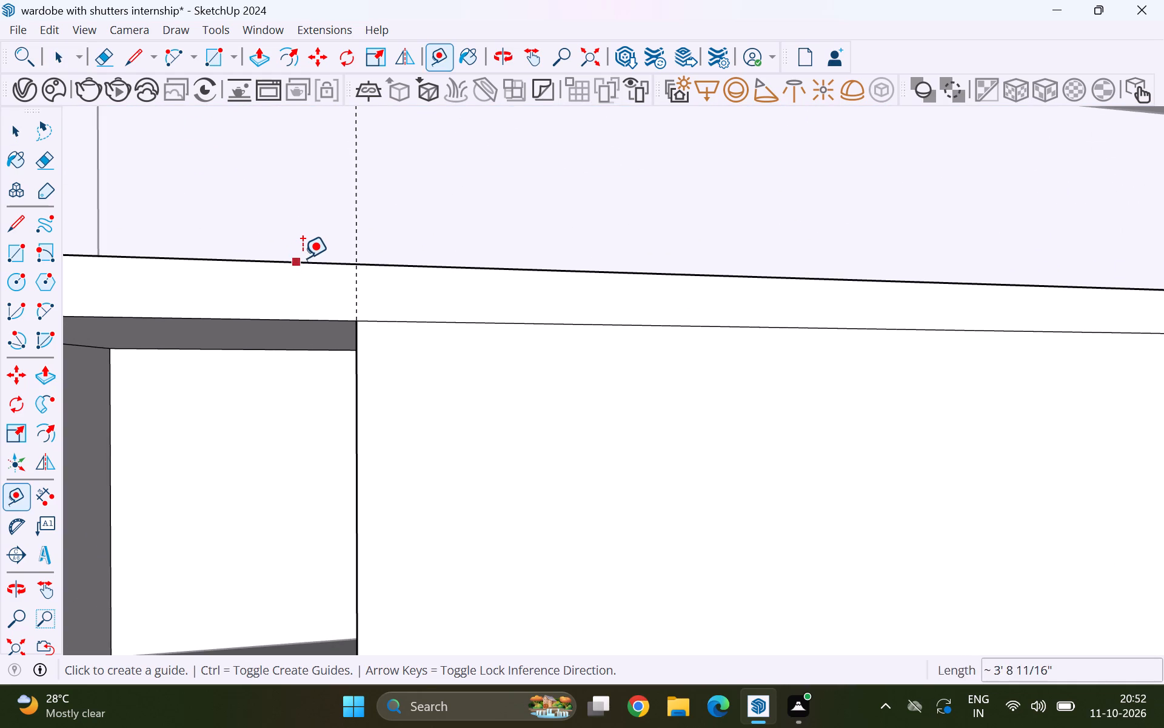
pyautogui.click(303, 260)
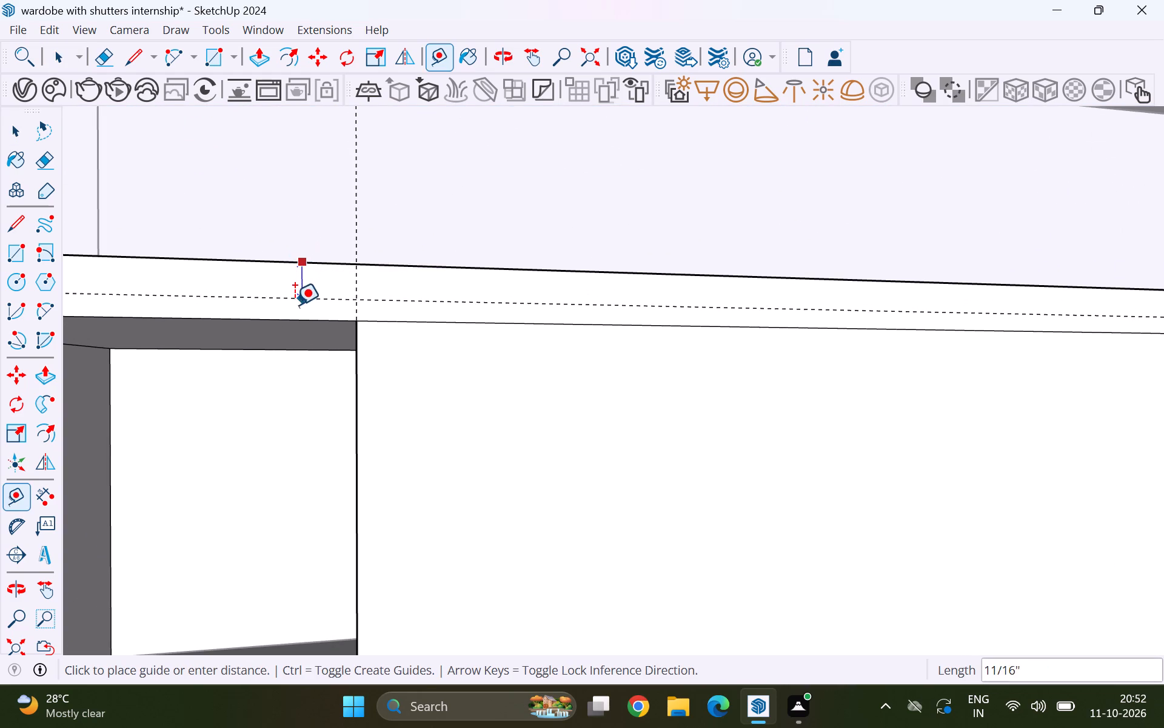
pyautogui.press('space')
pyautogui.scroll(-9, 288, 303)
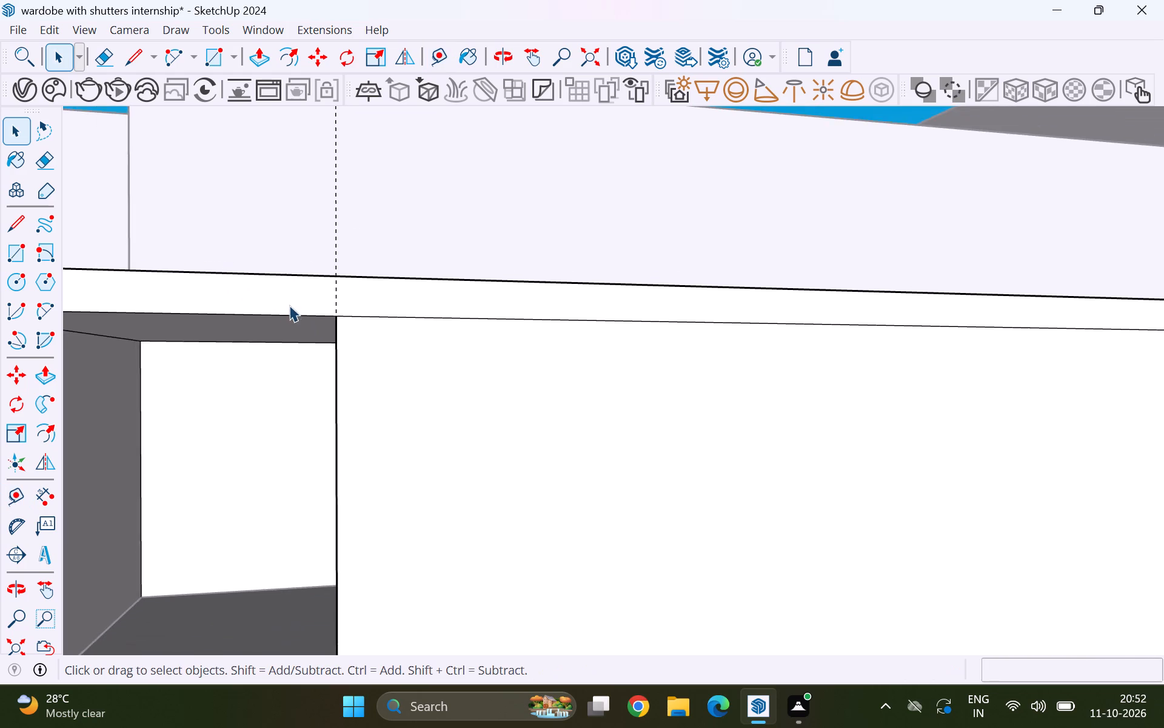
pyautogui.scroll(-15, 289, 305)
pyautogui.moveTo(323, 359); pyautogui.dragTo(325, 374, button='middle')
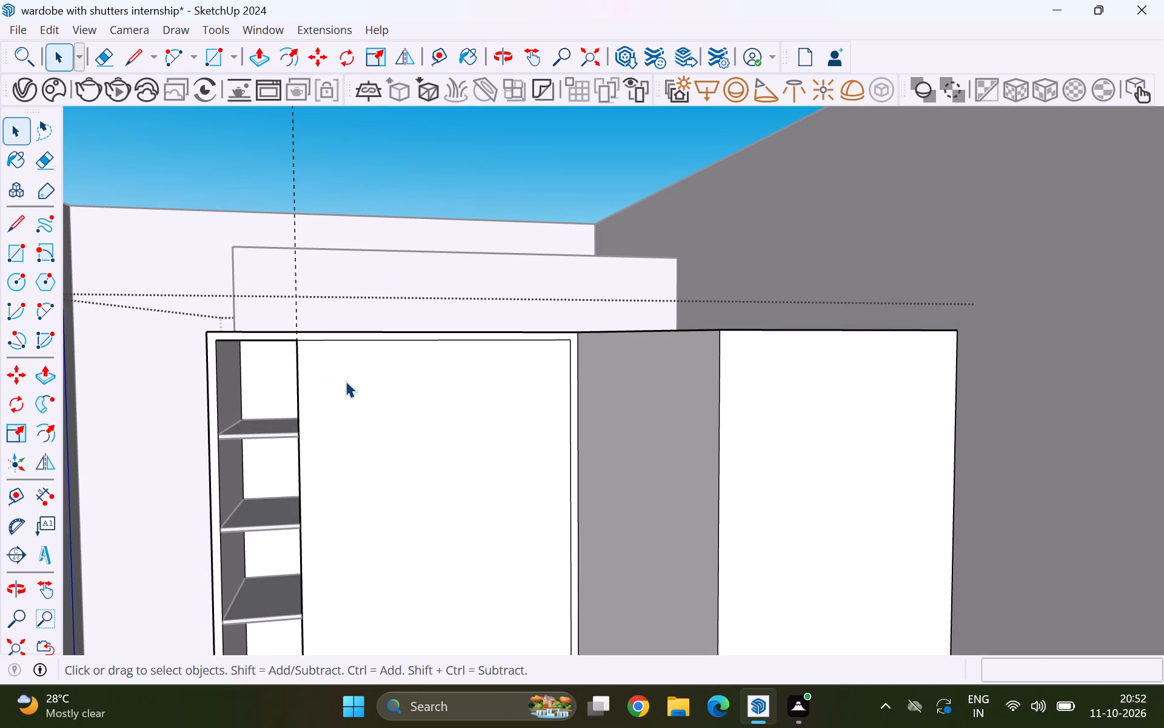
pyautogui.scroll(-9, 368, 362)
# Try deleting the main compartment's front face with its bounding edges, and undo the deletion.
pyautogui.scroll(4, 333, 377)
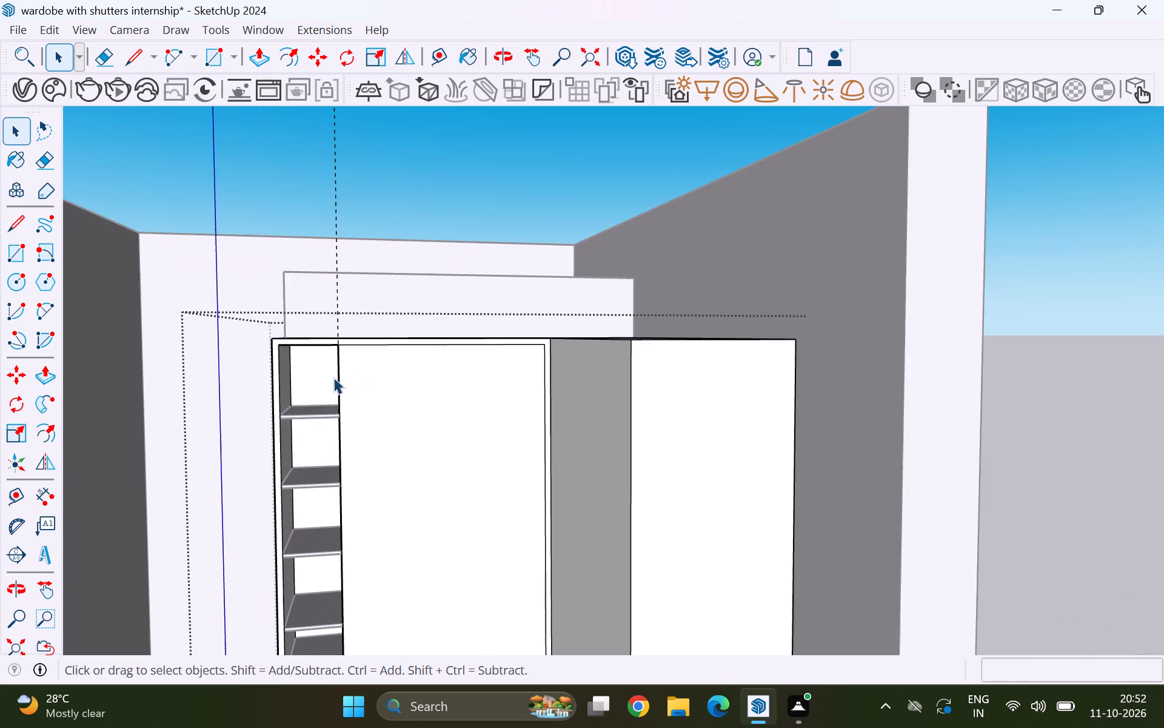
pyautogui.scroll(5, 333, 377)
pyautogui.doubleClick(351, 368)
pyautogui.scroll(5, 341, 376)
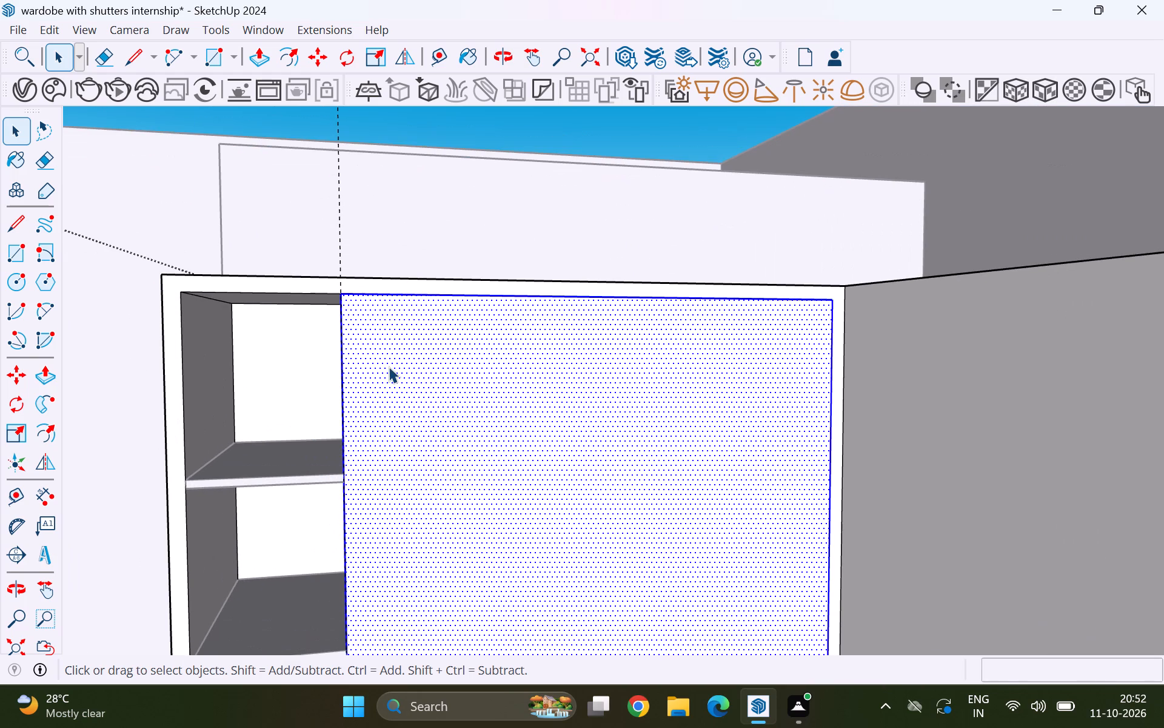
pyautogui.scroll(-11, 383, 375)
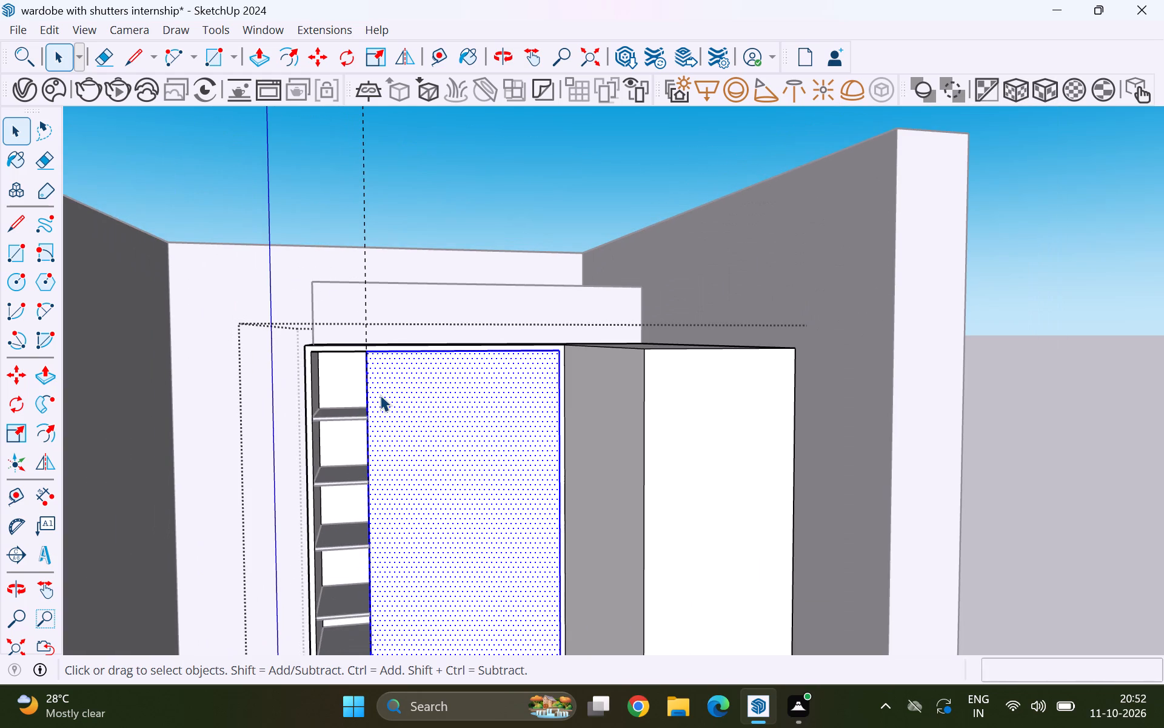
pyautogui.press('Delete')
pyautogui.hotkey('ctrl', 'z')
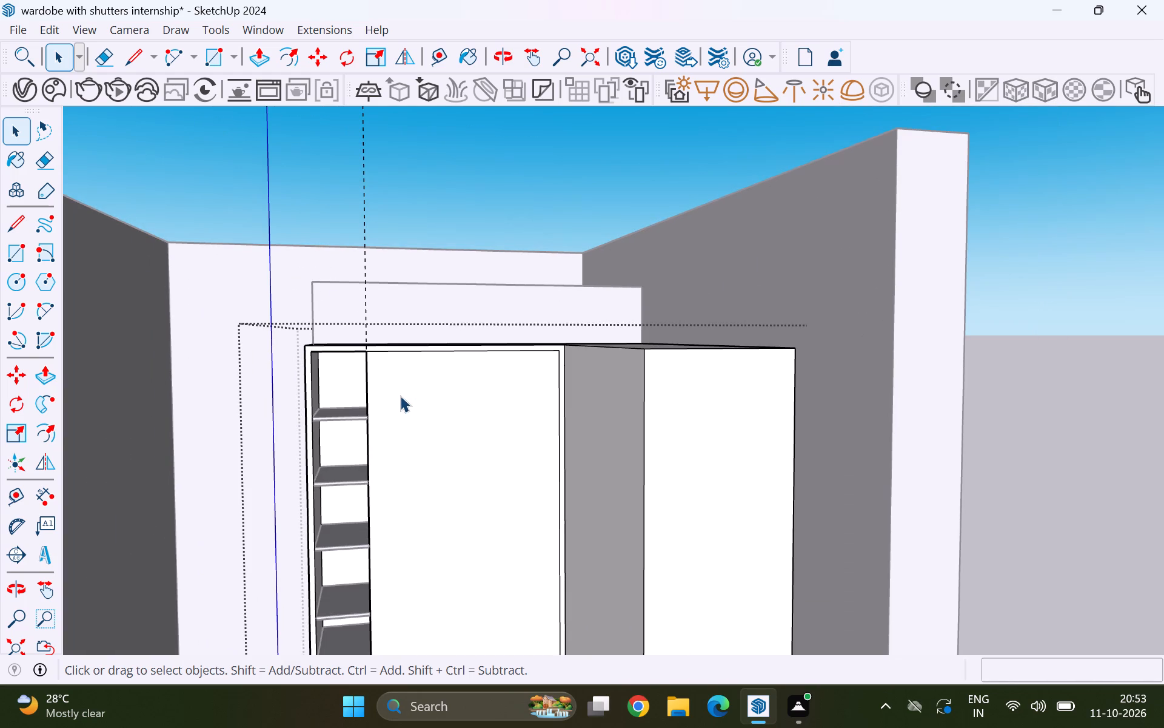
# Copy the vertical edge between the open column and the main compartment 1" into the main compartment's front face.
pyautogui.scroll(-4, 395, 386)
pyautogui.moveTo(432, 426); pyautogui.dragTo(483, 429, button='middle')
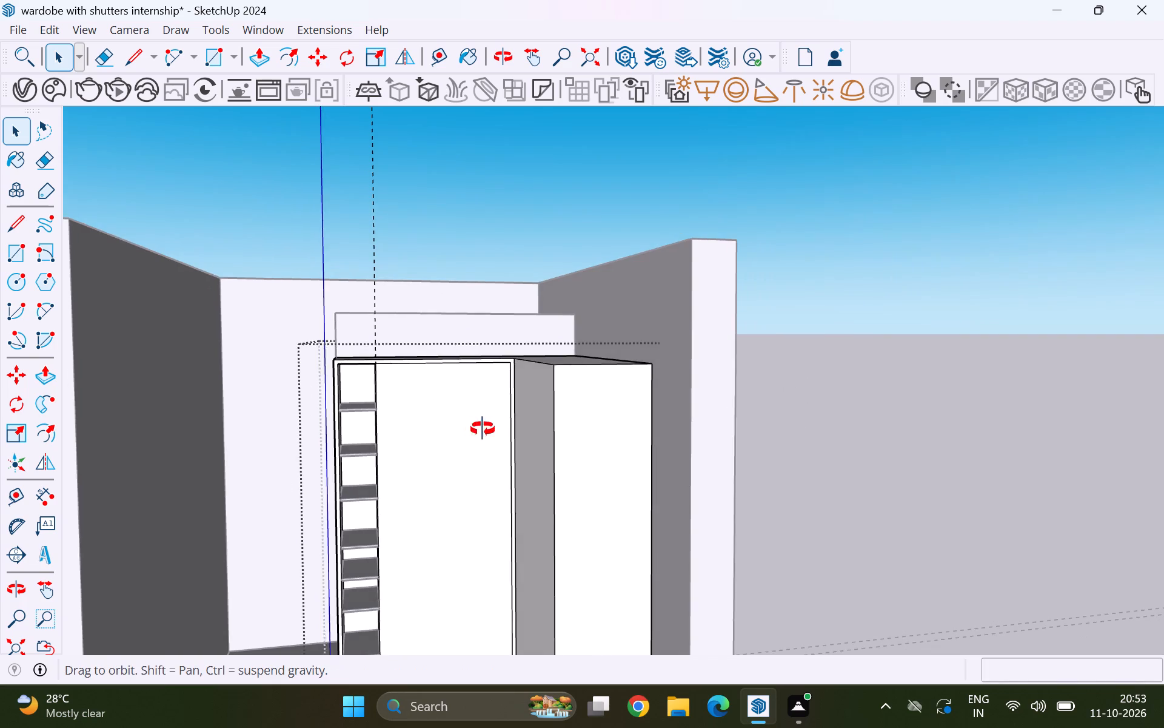
pyautogui.moveTo(483, 429); pyautogui.dragTo(435, 451, button='middle')
pyautogui.scroll(8, 393, 406)
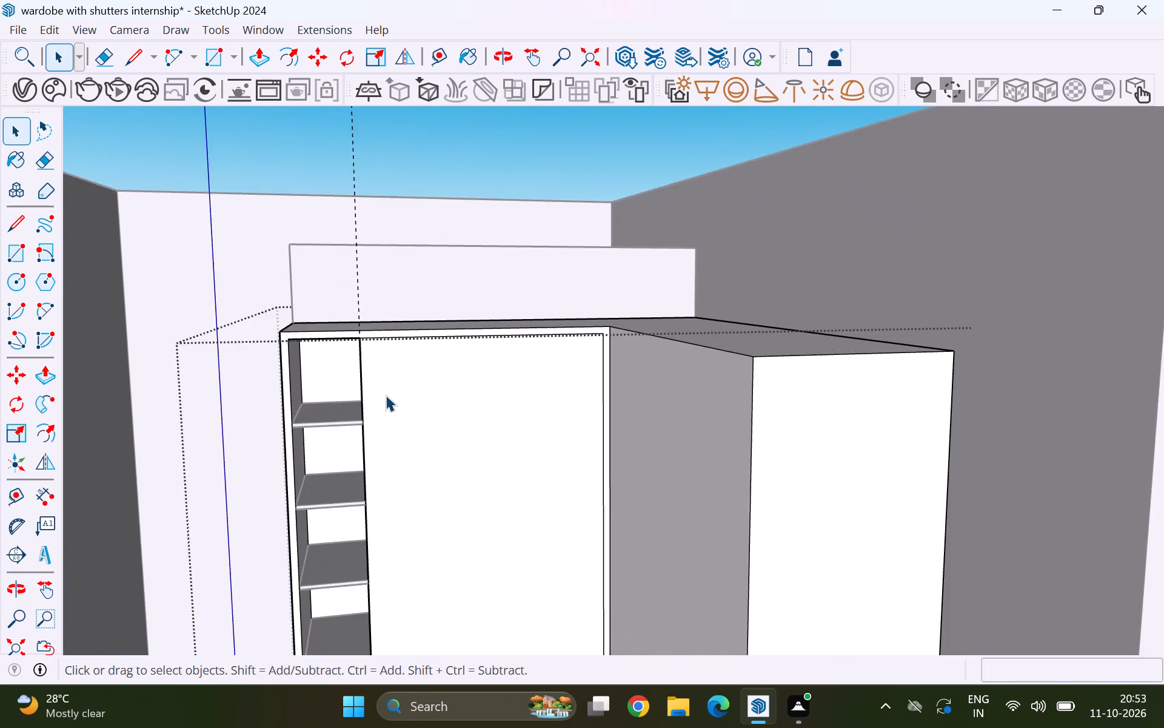
pyautogui.scroll(2, 386, 395)
pyautogui.click(348, 373)
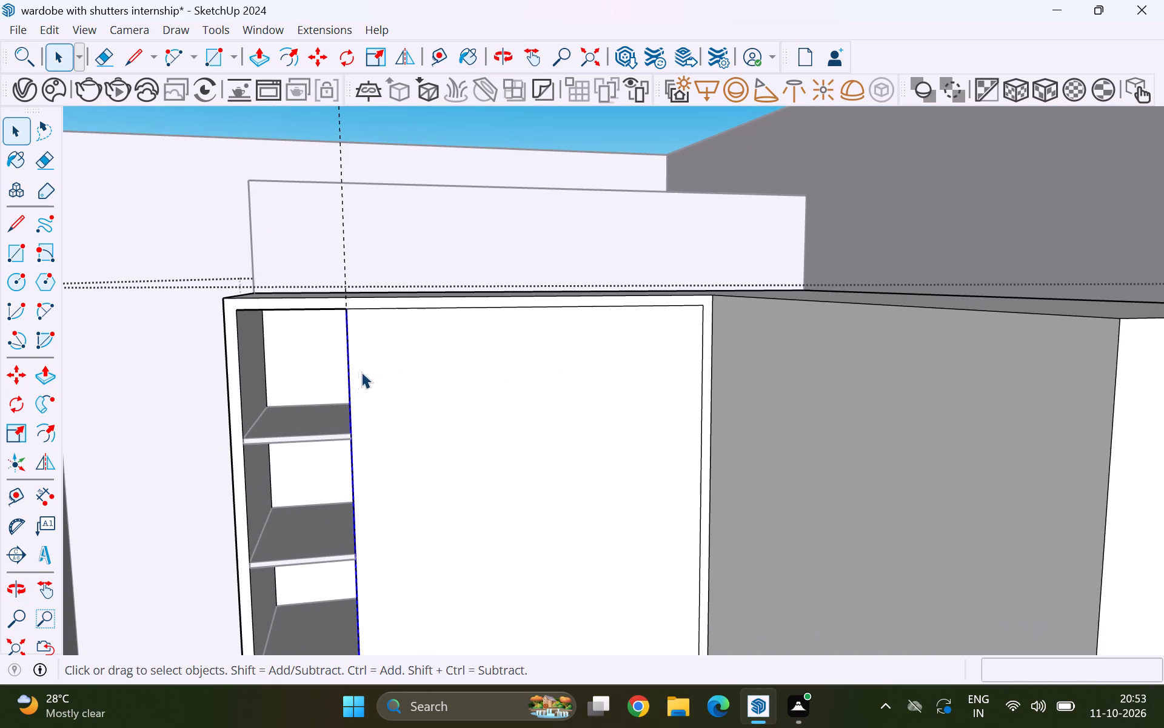
pyautogui.scroll(-11, 368, 369)
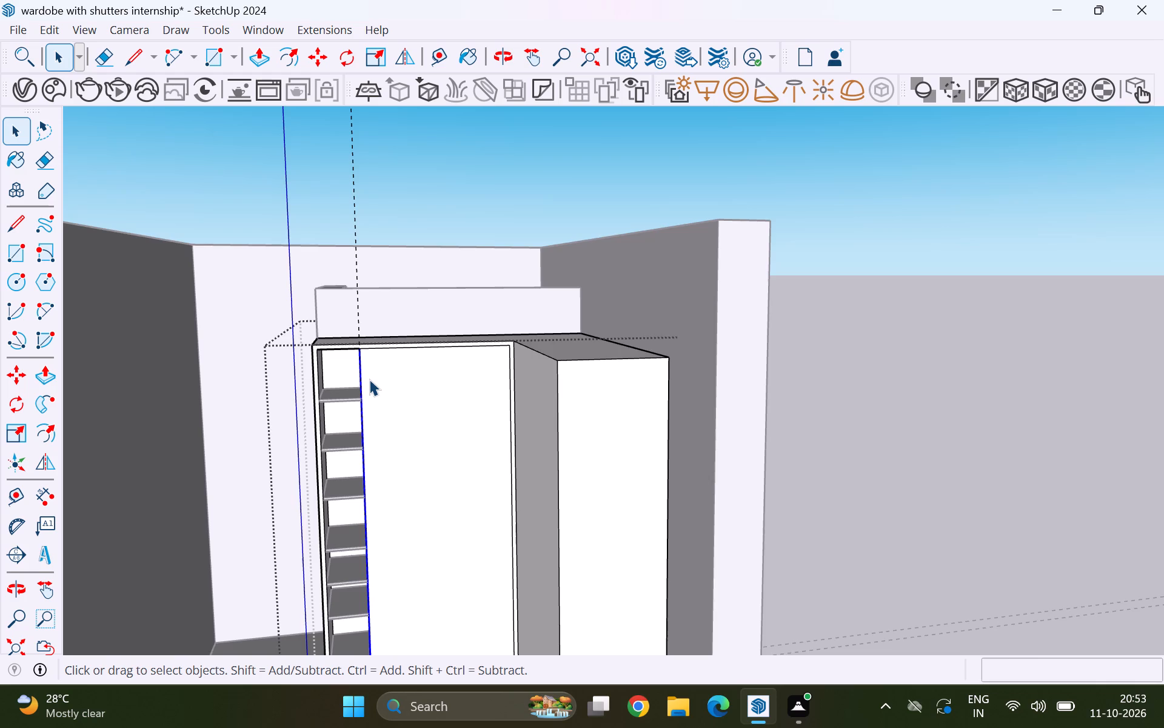
pyautogui.scroll(-4, 369, 379)
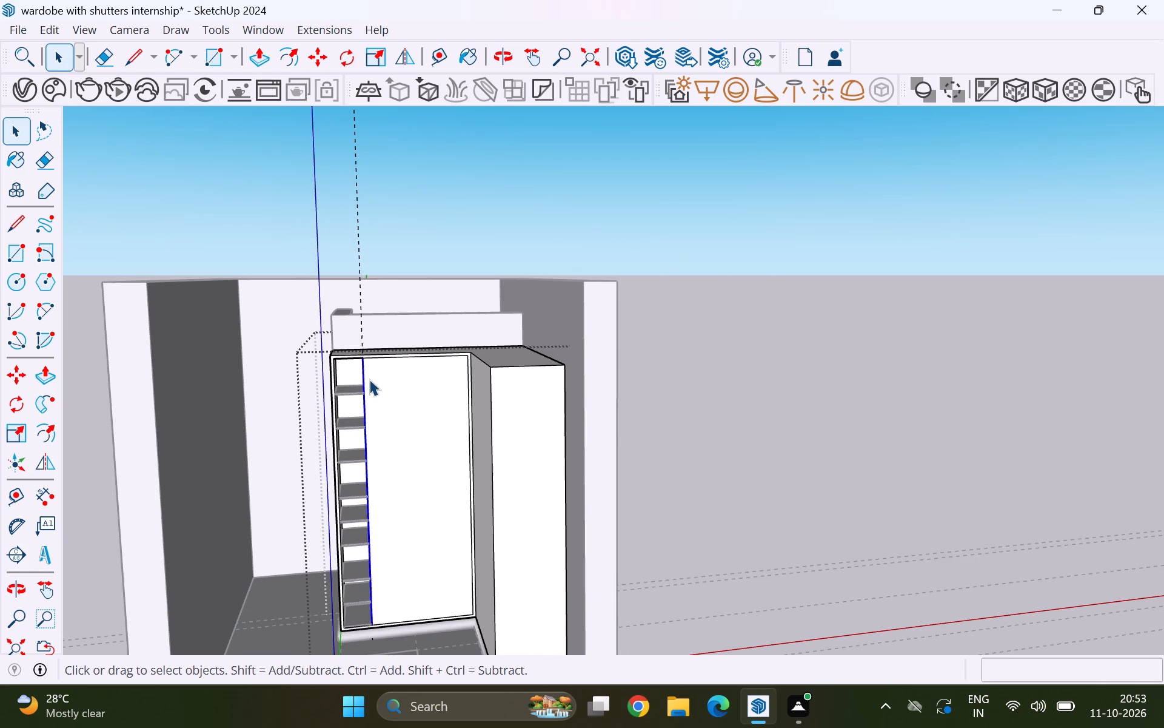
pyautogui.scroll(6, 360, 359)
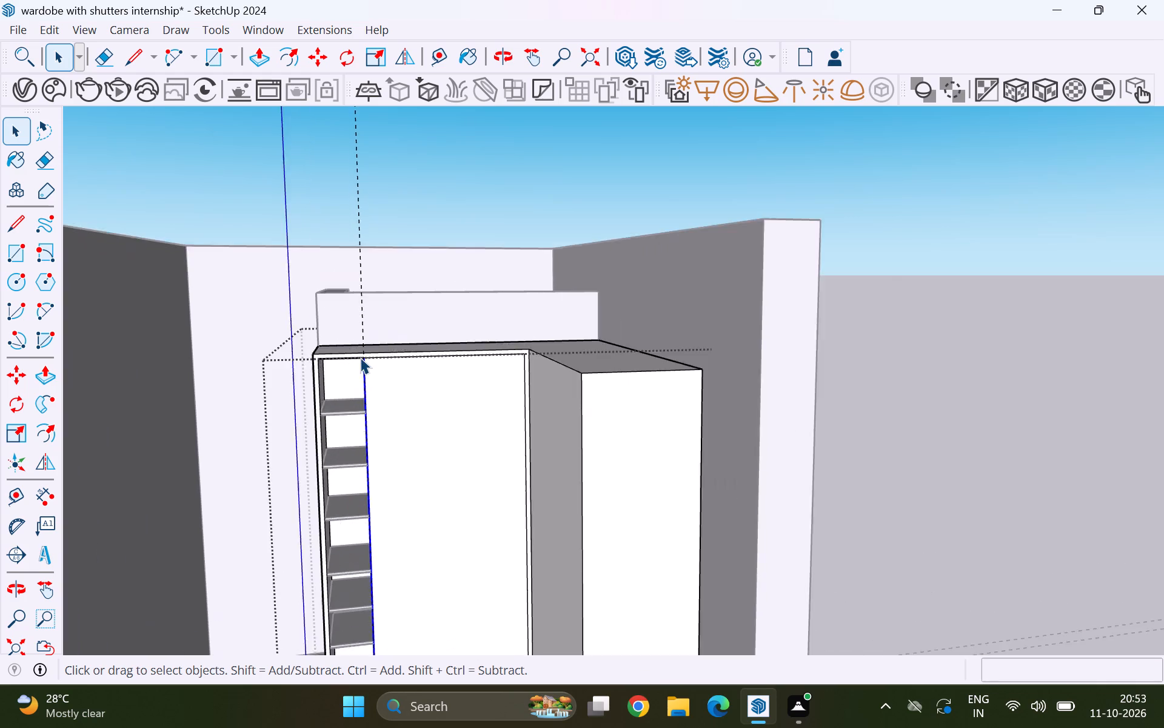
pyautogui.scroll(16, 360, 357)
pyautogui.scroll(5, 370, 369)
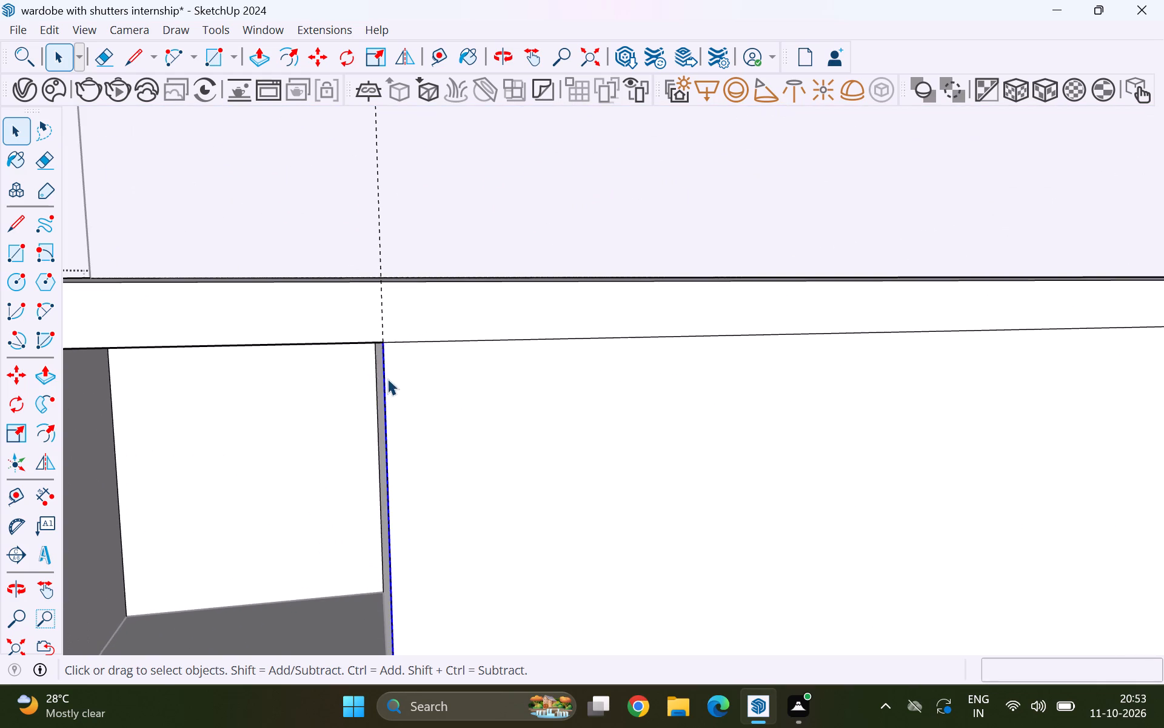
pyautogui.moveTo(387, 379); pyautogui.dragTo(381, 391, button='middle')
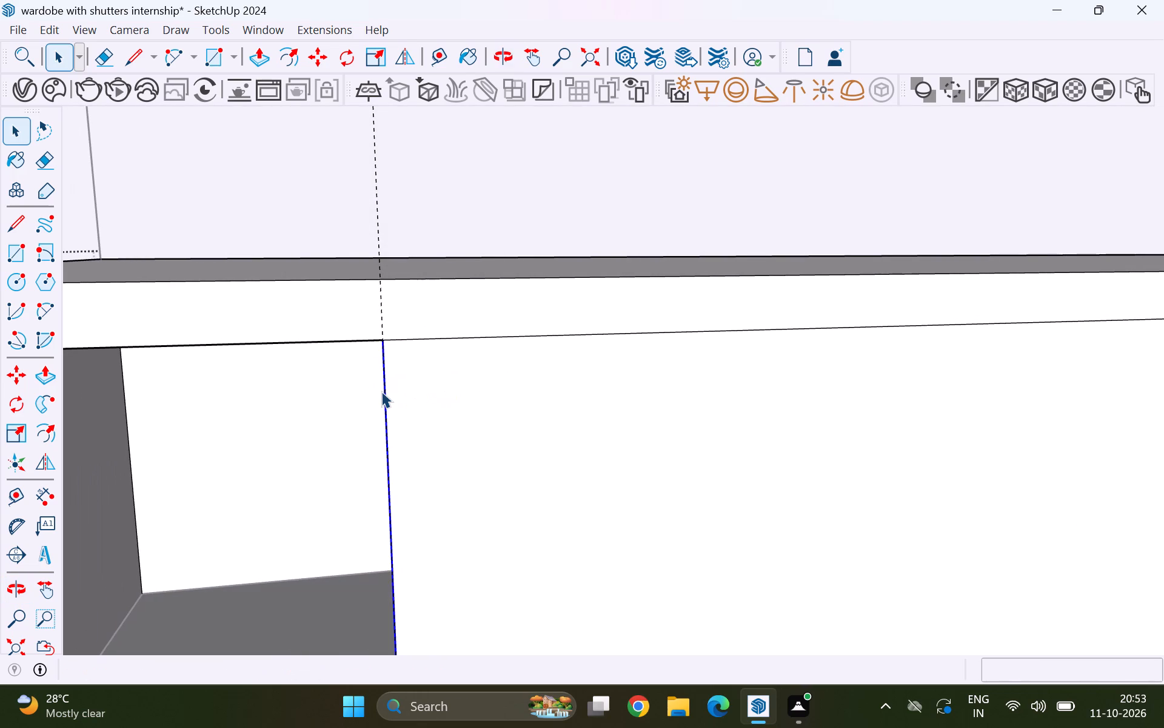
pyautogui.press('m')
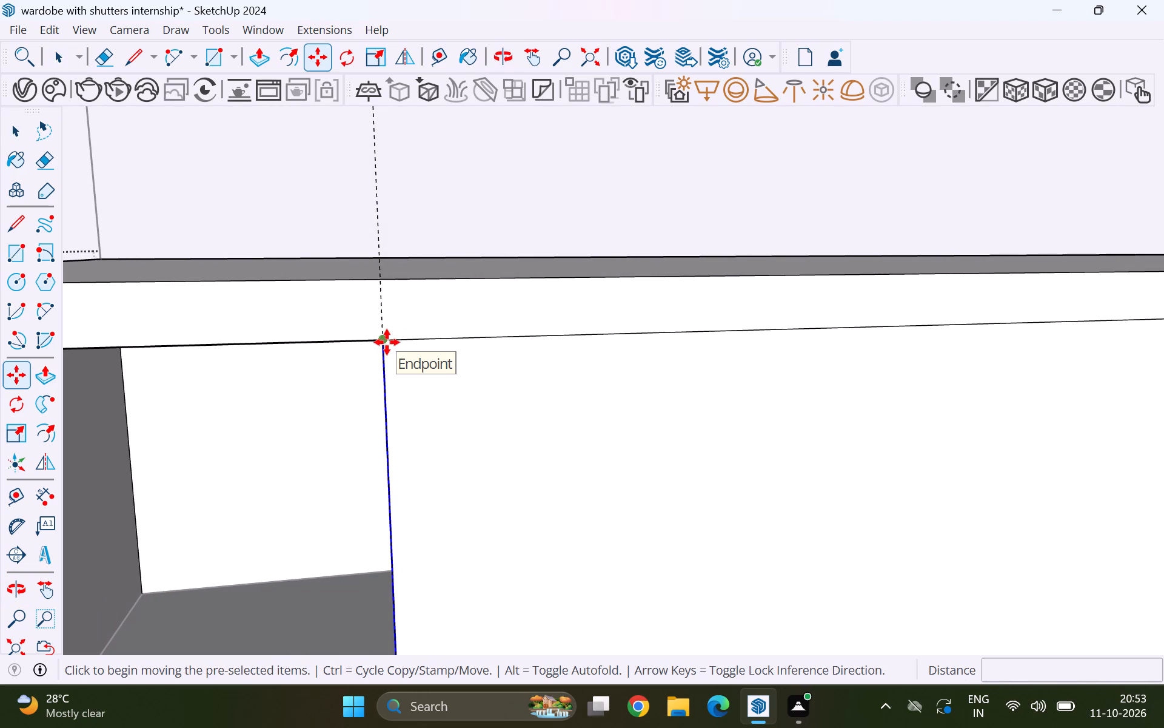
pyautogui.click(387, 342)
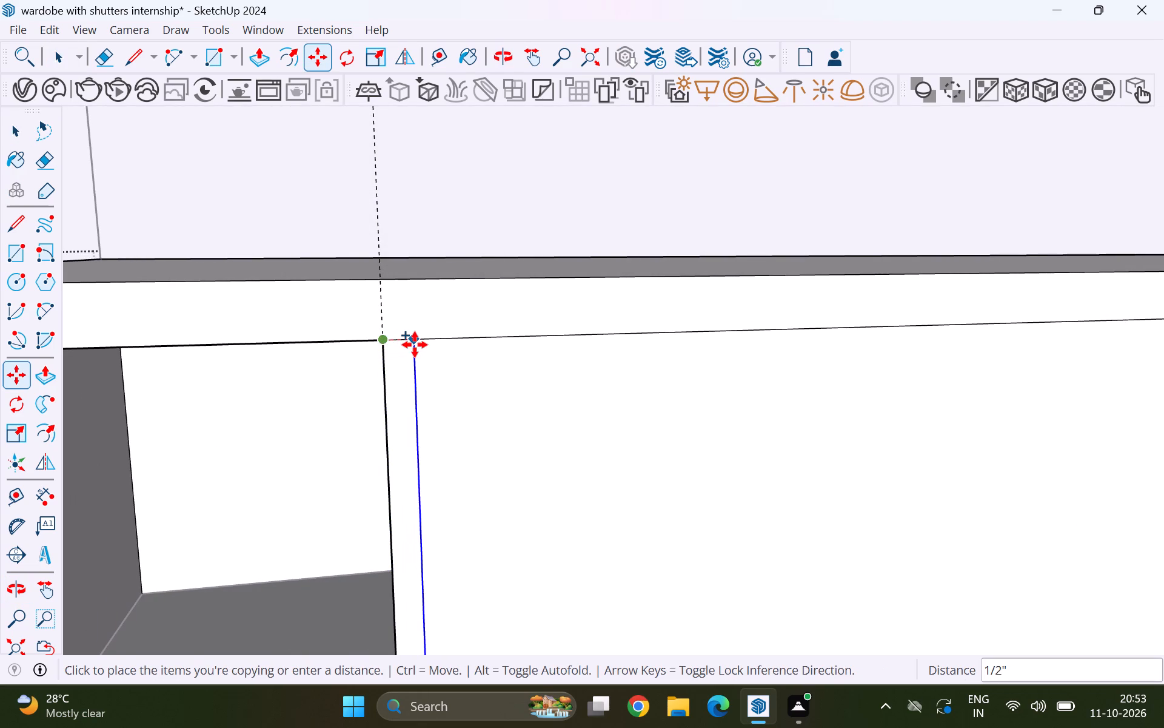
pyautogui.press('1')
pyautogui.press('Return')
pyautogui.press('space')
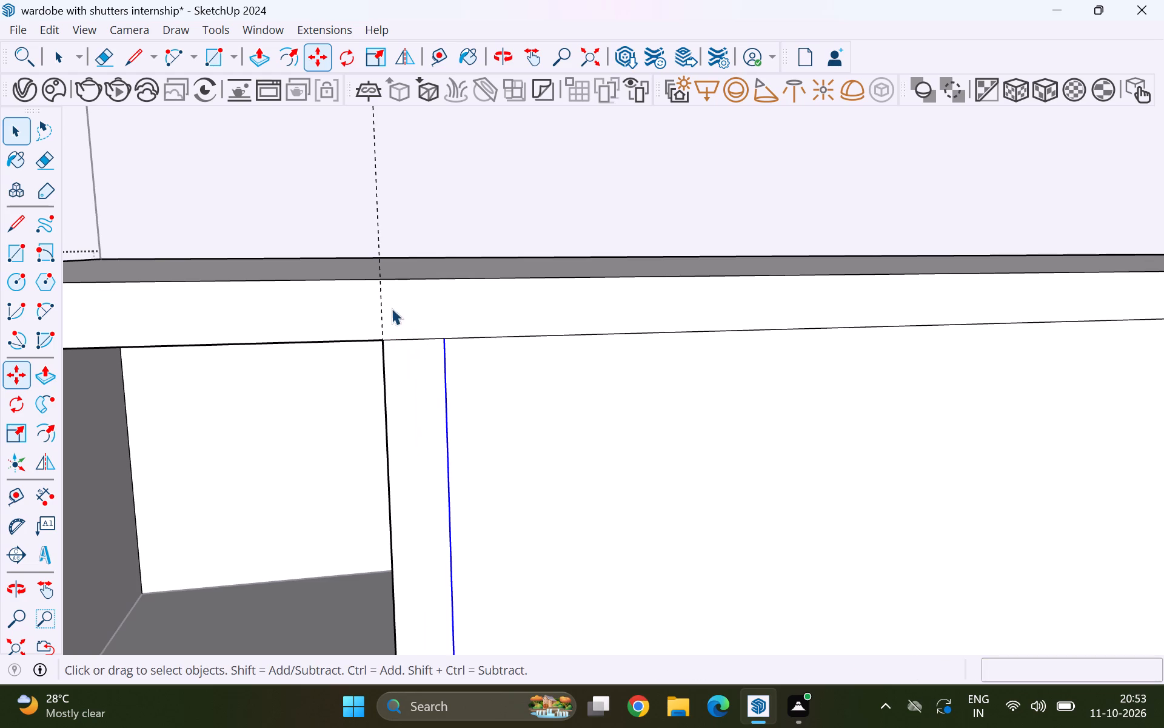
pyautogui.scroll(-11, 374, 303)
pyautogui.scroll(-16, 375, 359)
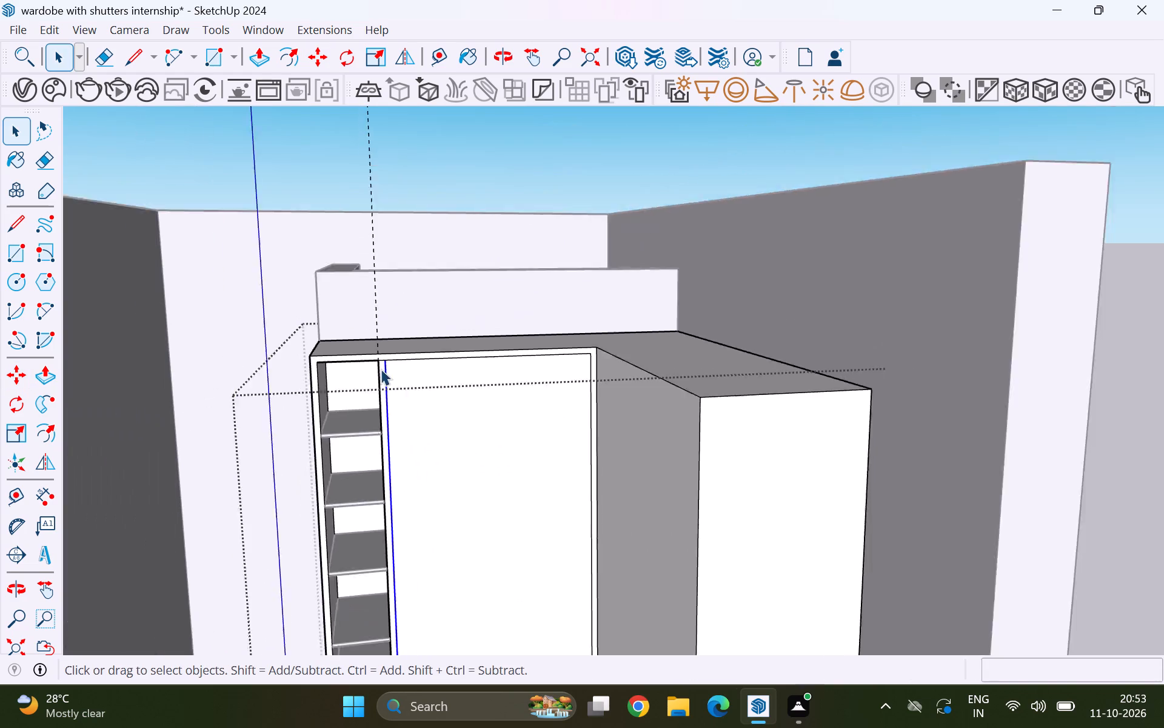
pyautogui.scroll(-8, 381, 369)
pyautogui.click(680, 329)
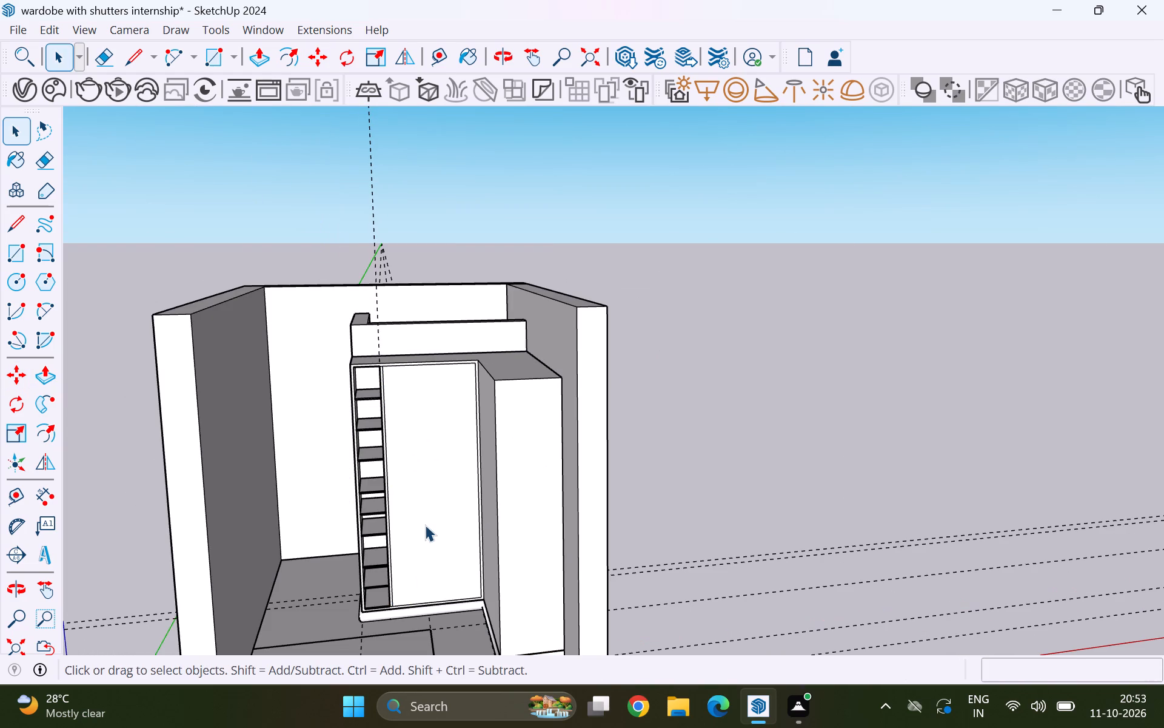
# Erase the short upper border segment between the column's edge and the copied divider line.
pyautogui.doubleClick(425, 525)
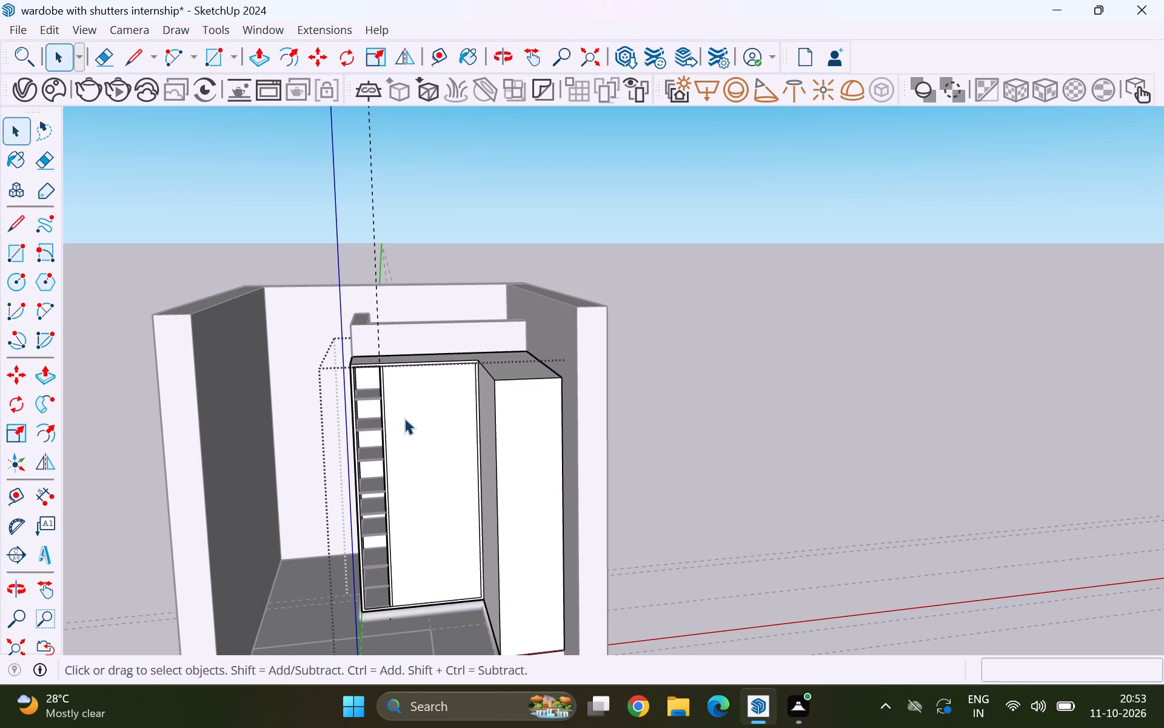
pyautogui.scroll(9, 417, 407)
pyautogui.scroll(9, 368, 328)
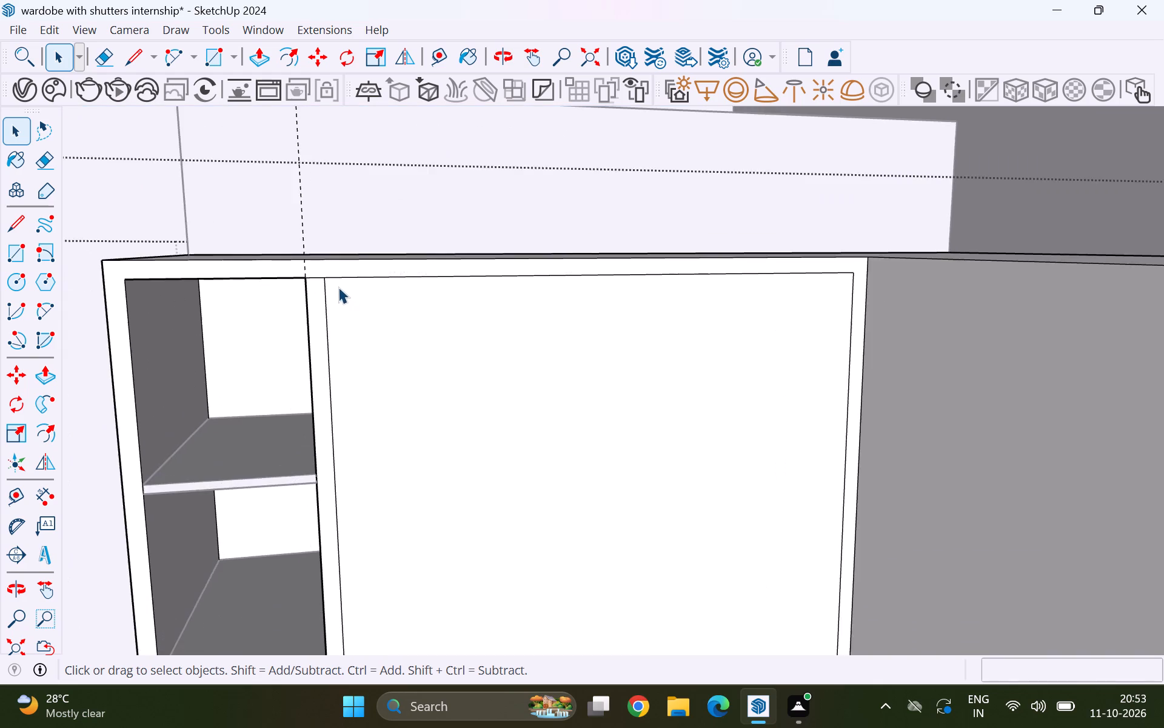
pyautogui.scroll(11, 325, 274)
pyautogui.press('e')
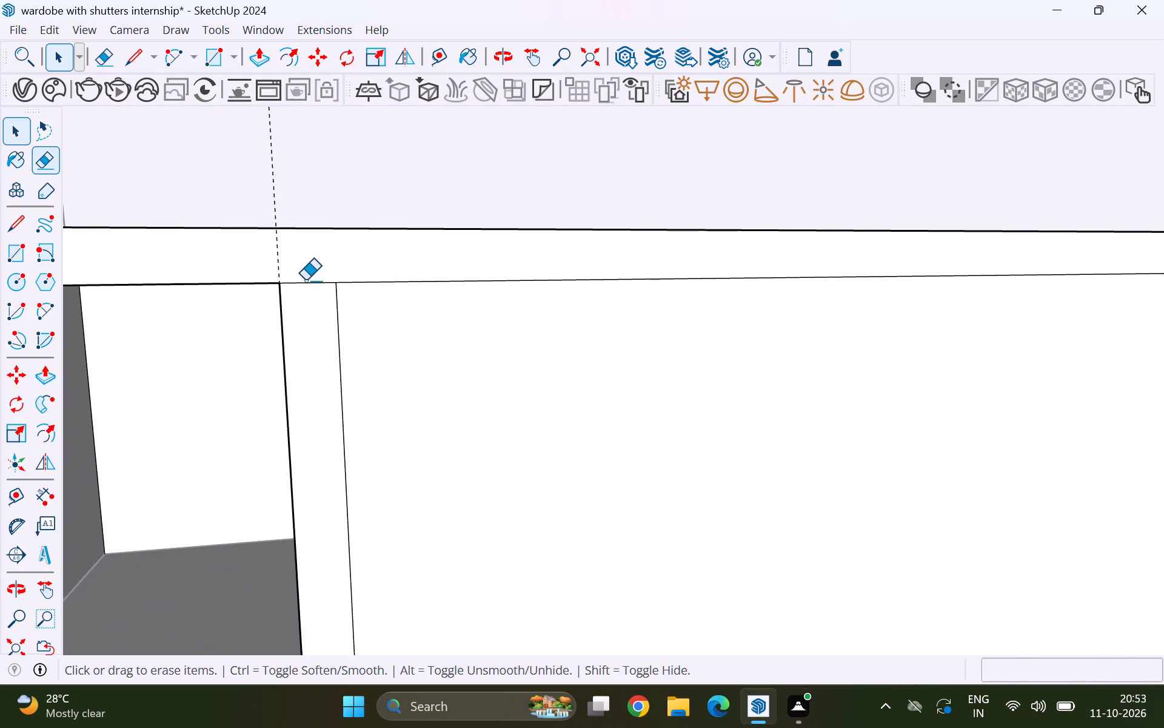
pyautogui.moveTo(305, 277); pyautogui.dragTo(303, 292)
pyautogui.press('space')
# Erase the short lower border segment between the column's edge and the copied divider line.
pyautogui.scroll(-7, 326, 281)
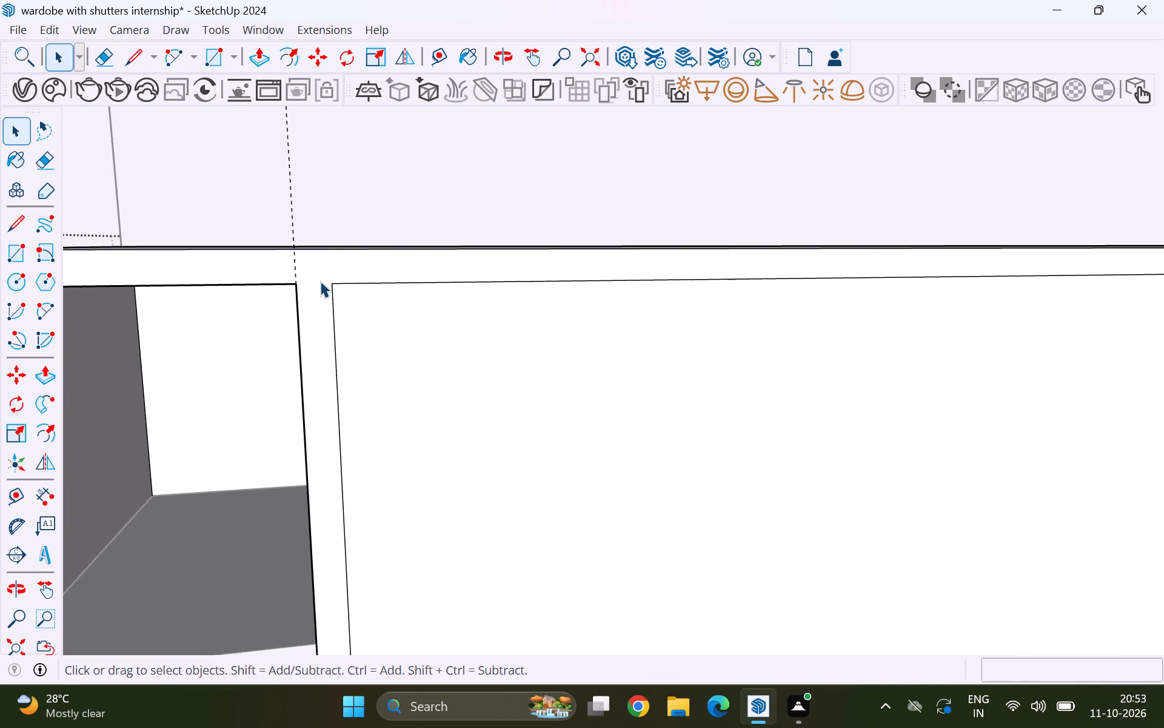
pyautogui.scroll(-20, 320, 281)
pyautogui.scroll(-5, 320, 281)
pyautogui.scroll(-4, 407, 535)
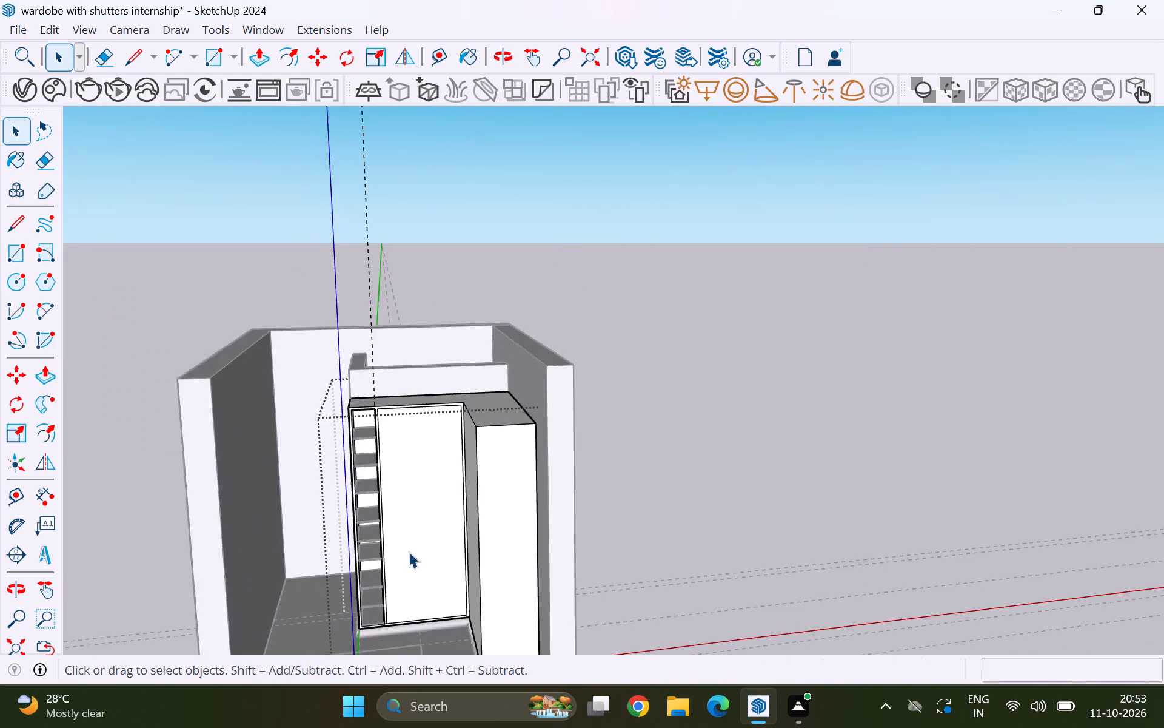
pyautogui.scroll(20, 406, 594)
pyautogui.scroll(14, 406, 594)
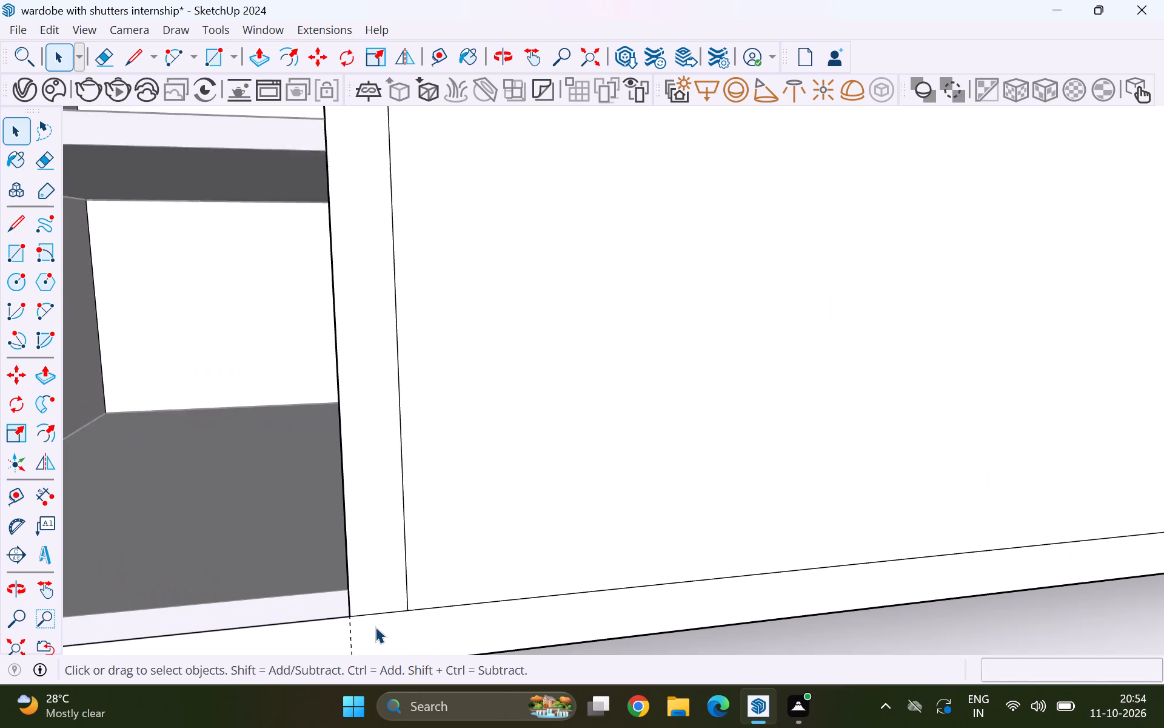
pyautogui.scroll(5, 375, 627)
pyautogui.press('e')
pyautogui.moveTo(381, 595); pyautogui.dragTo(380, 624)
pyautogui.press('space')
# Push the main compartment's front face 1'7" inward to form the recess.
pyautogui.scroll(-5, 323, 541)
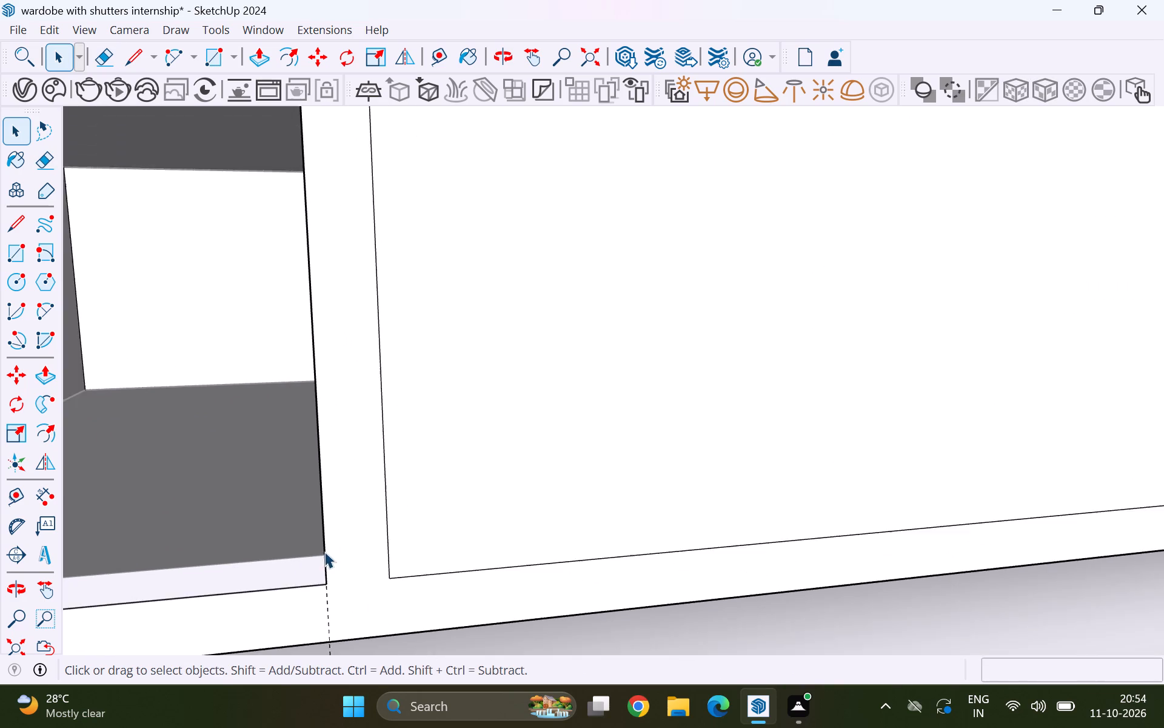
pyautogui.scroll(-20, 324, 551)
pyautogui.scroll(-20, 324, 551)
pyautogui.scroll(-1, 324, 551)
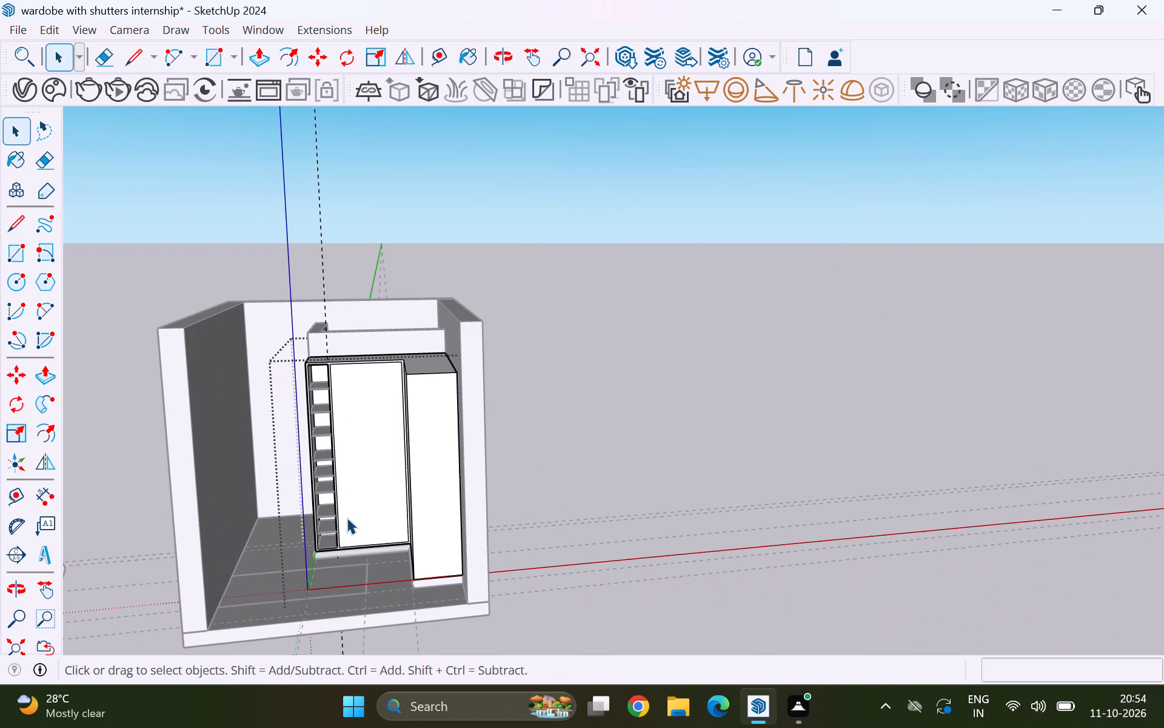
pyautogui.moveTo(359, 448); pyautogui.dragTo(356, 472, button='middle')
pyautogui.scroll(20, 333, 383)
pyautogui.scroll(3, 333, 383)
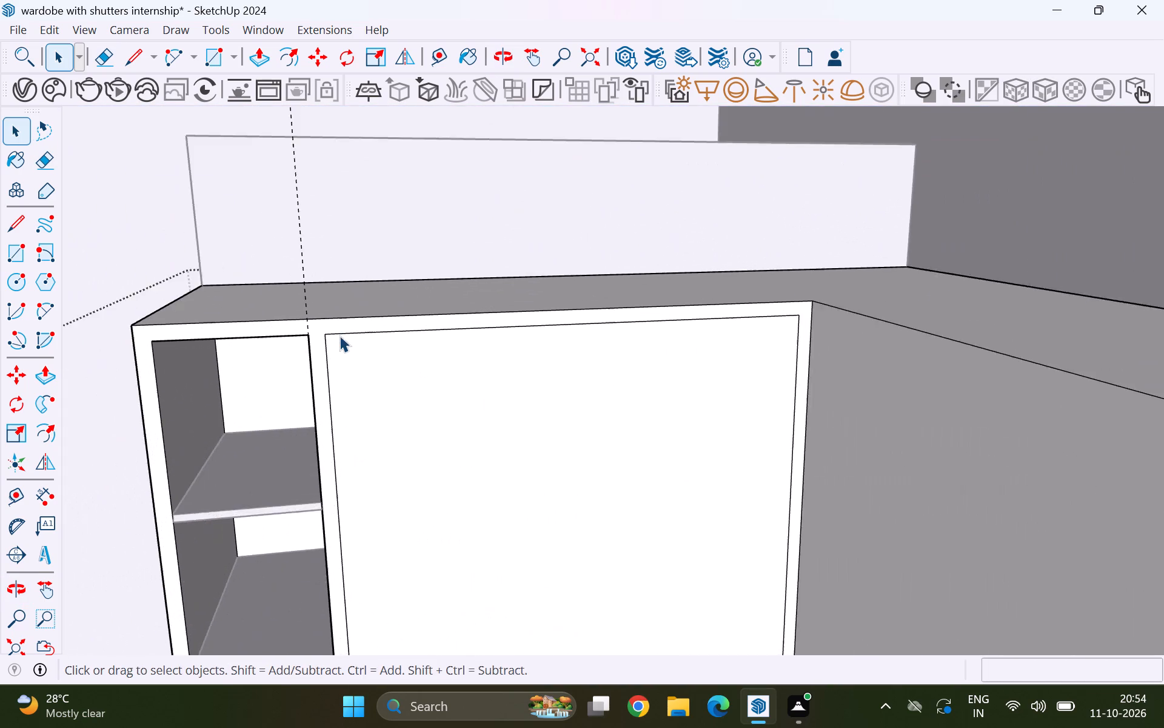
pyautogui.scroll(6, 339, 335)
pyautogui.scroll(-20, 350, 349)
pyautogui.scroll(-7, 350, 349)
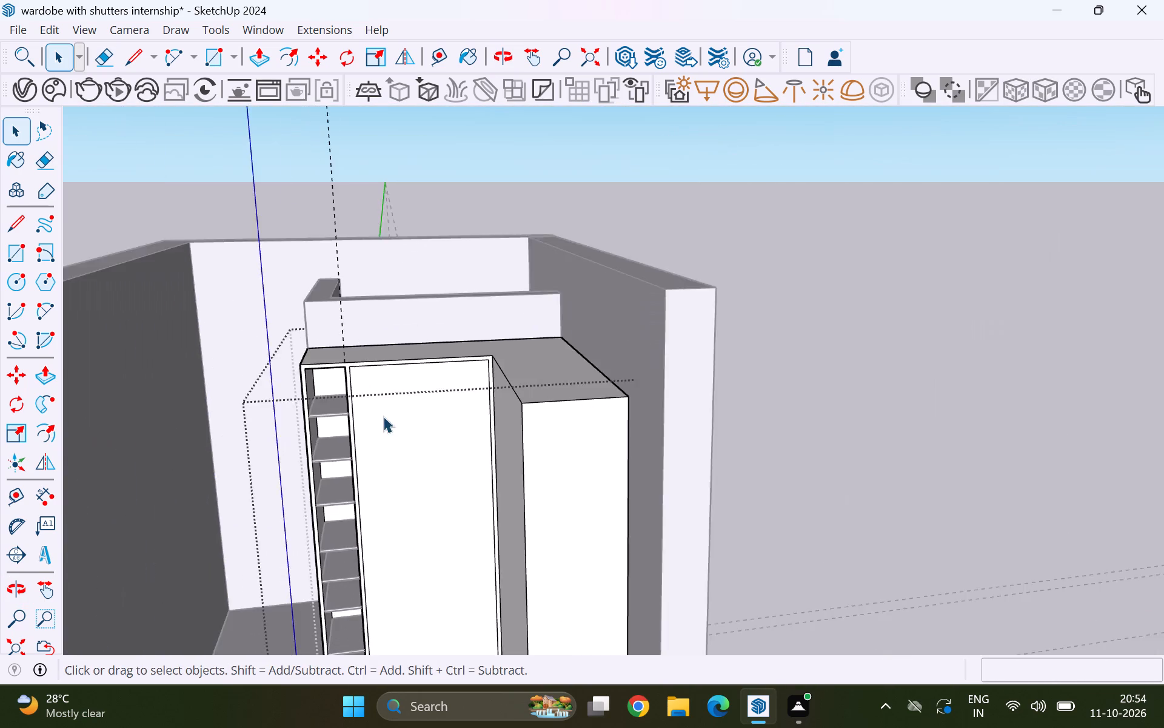
pyautogui.scroll(-3, 383, 416)
pyautogui.moveTo(397, 527); pyautogui.dragTo(431, 527, button='middle')
pyautogui.click(409, 530)
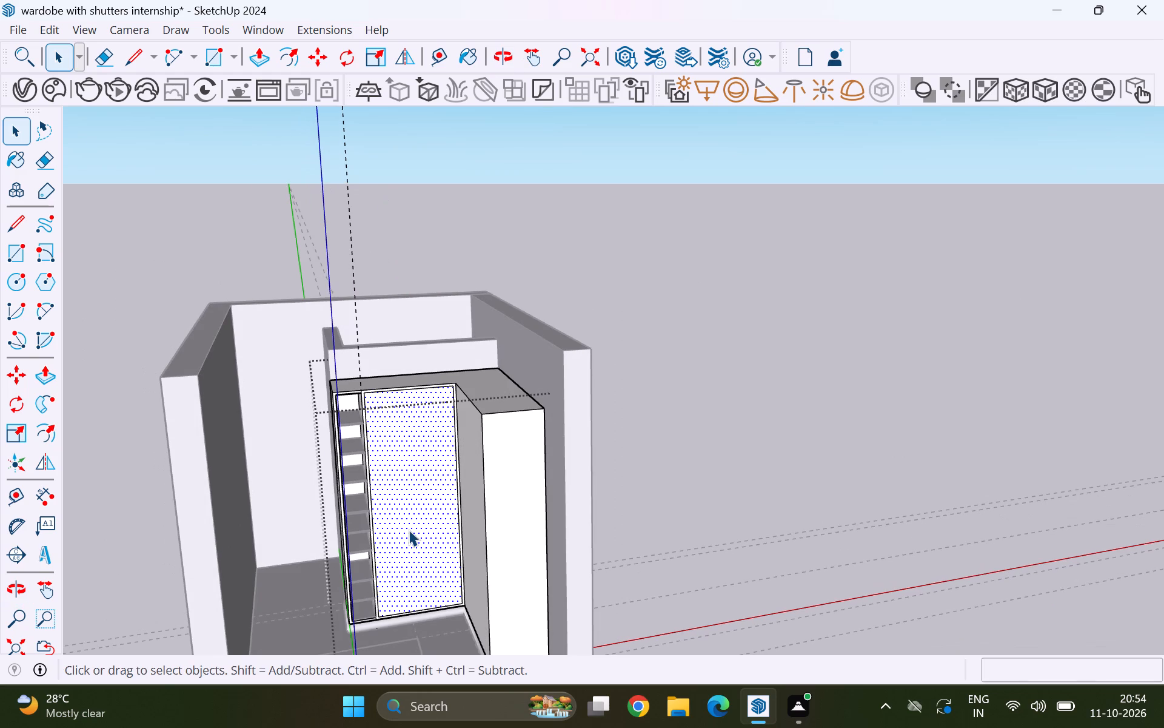
pyautogui.press('p')
pyautogui.click(418, 544)
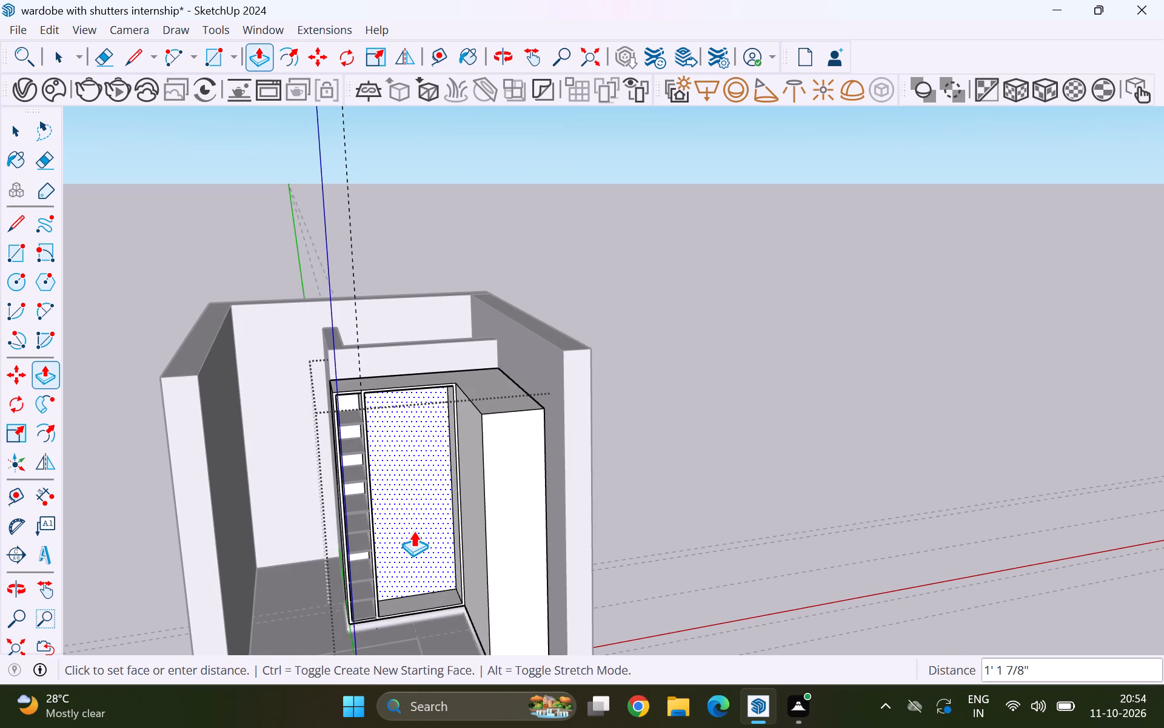
pyautogui.press('1')
pyautogui.write("'7")
pyautogui.press('Return')
pyautogui.press('space')
# Copy the floor face of the main compartment's recess and paste it in place outside the wardrobe group.
pyautogui.scroll(-4, 389, 478)
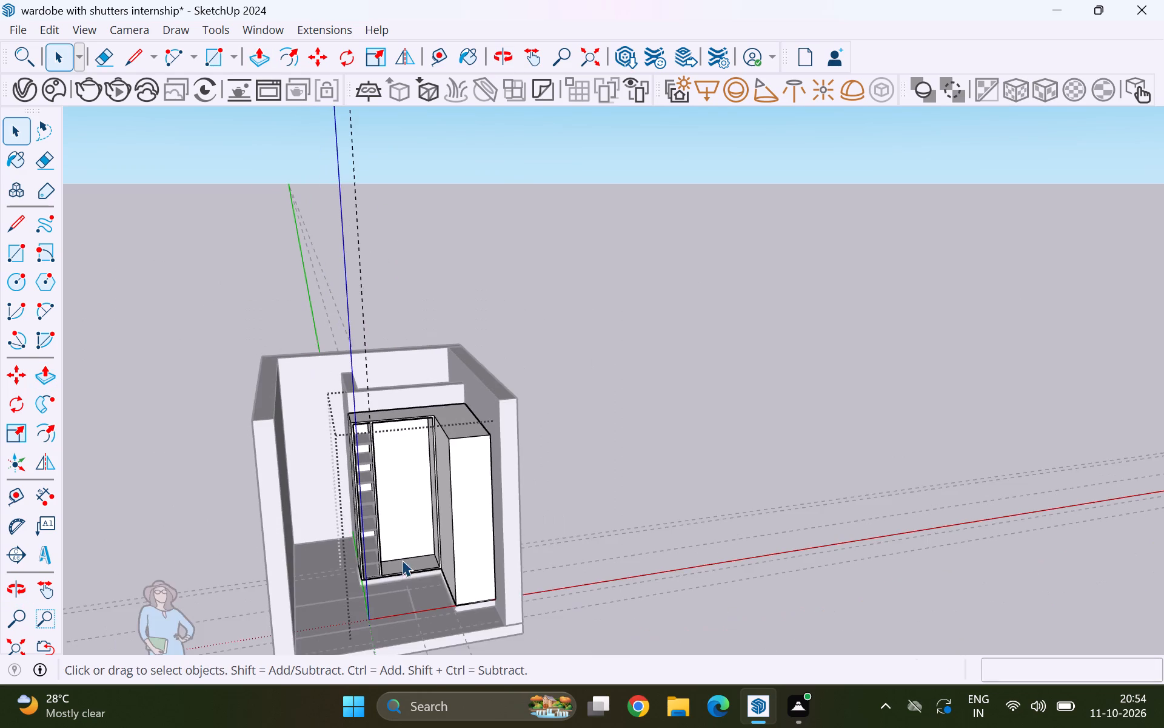
pyautogui.scroll(12, 406, 567)
pyautogui.click(412, 556)
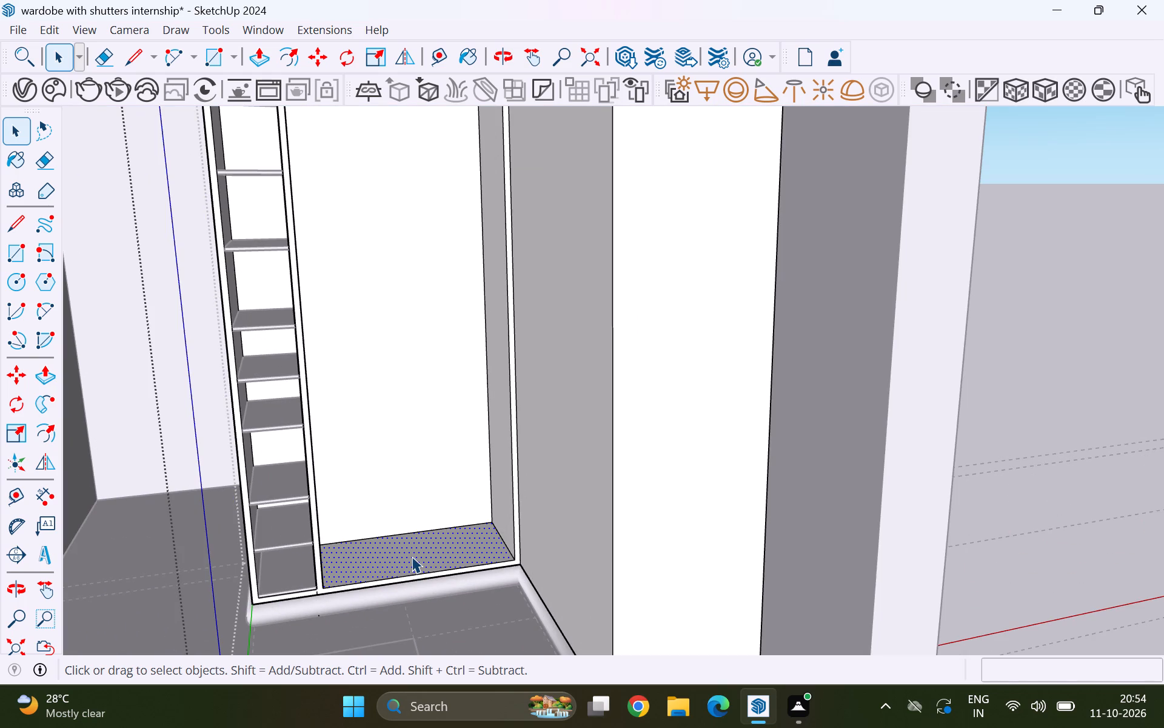
pyautogui.hotkey('ctrl', 'c')
pyautogui.scroll(-6, 411, 575)
pyautogui.click(775, 430)
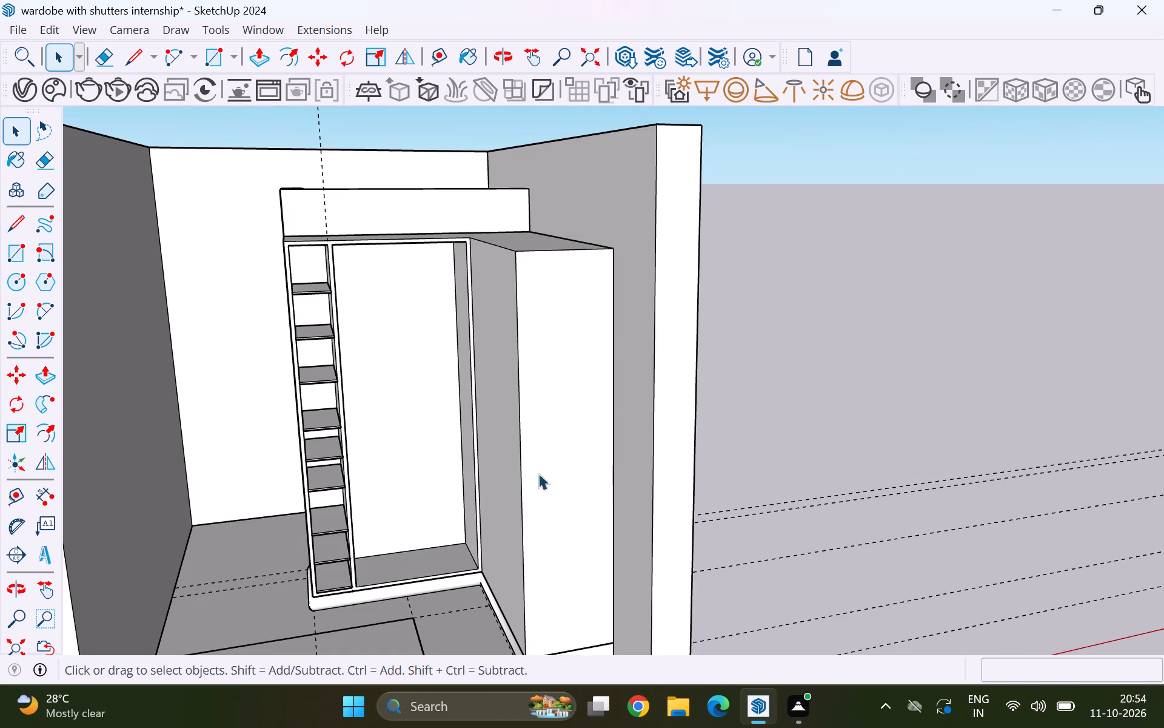
pyautogui.click(53, 31)
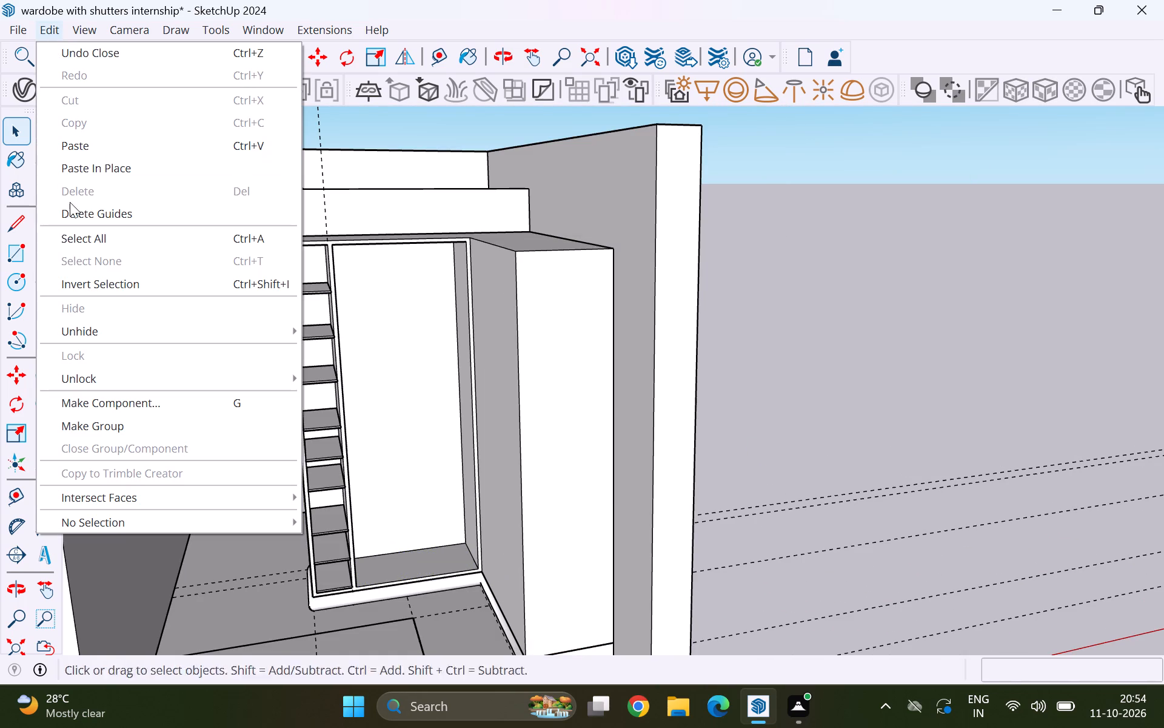
pyautogui.click(82, 175)
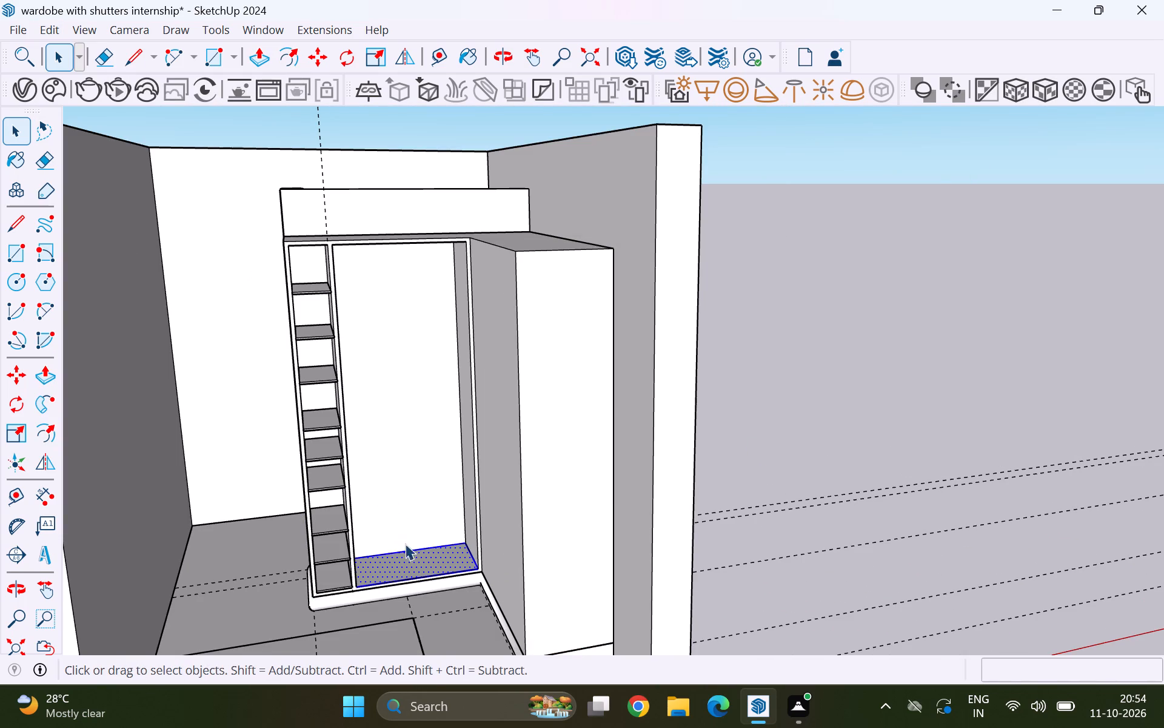
# Extrude the pasted floor face 0.5" upward into a shelf board.
pyautogui.scroll(9, 423, 564)
pyautogui.press('p')
pyautogui.click(480, 564)
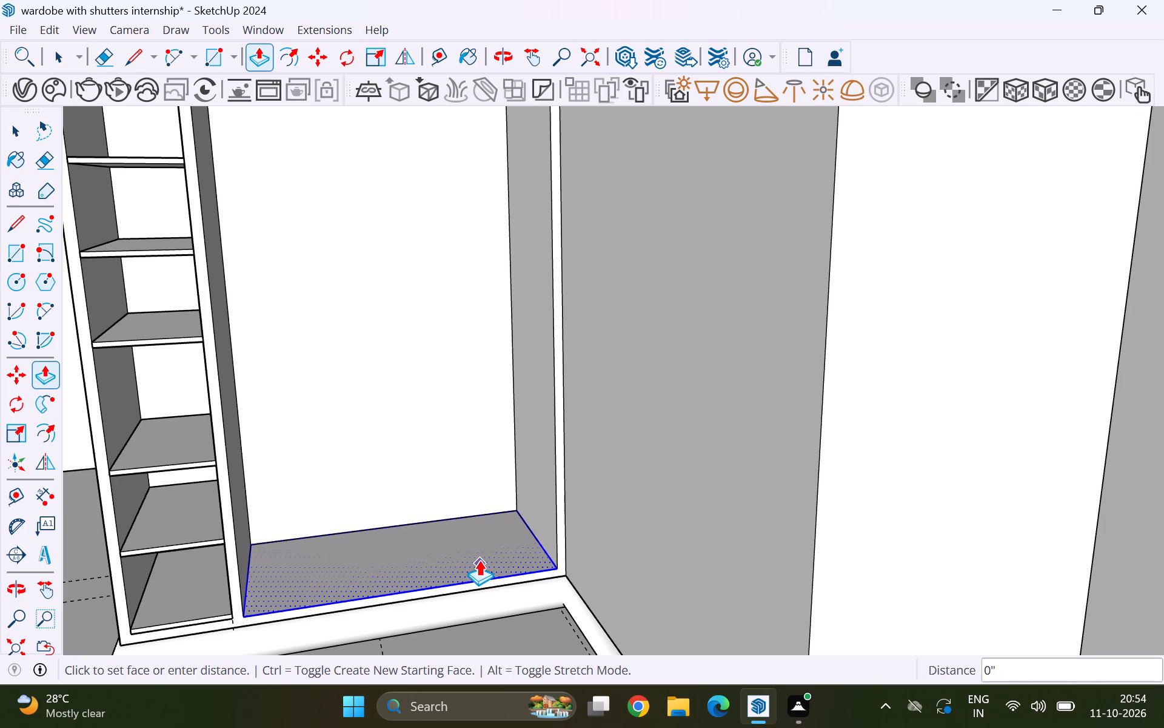
pyautogui.write('.5')
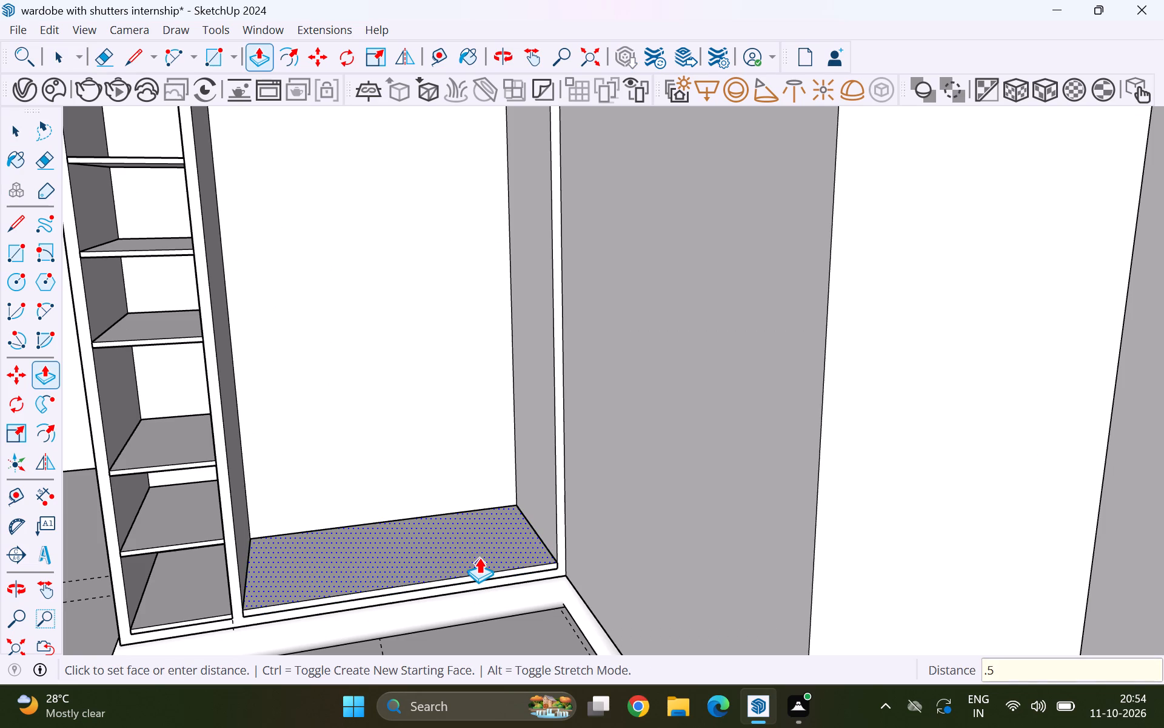
pyautogui.press('Return')
pyautogui.press('space')
# Group all the connected geometry of the shelf board at the bottom of the main compartment.
pyautogui.moveTo(490, 523); pyautogui.dragTo(489, 540)
pyautogui.click(480, 549)
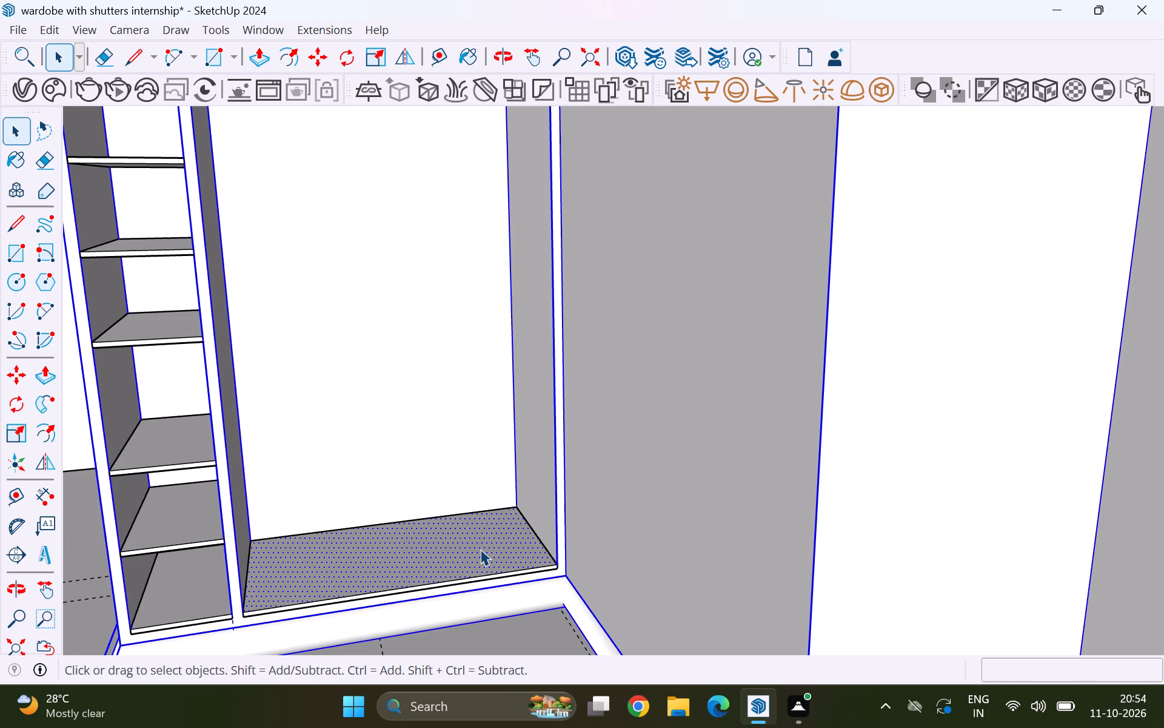
pyautogui.doubleClick(472, 548)
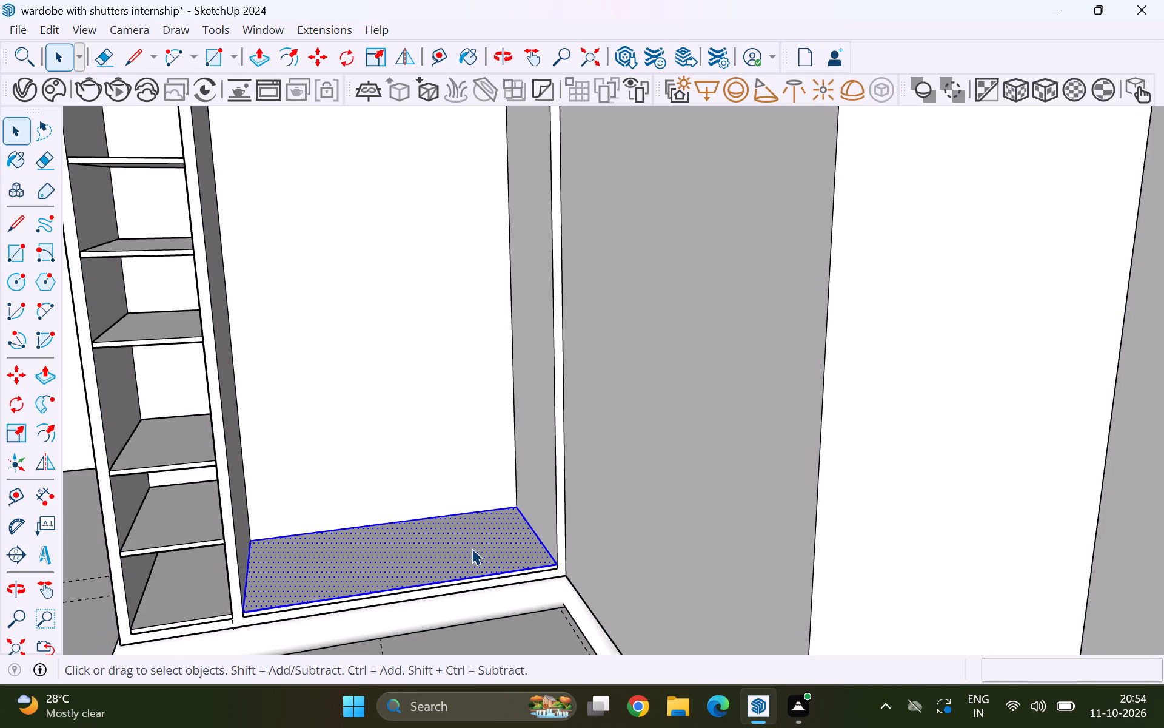
pyautogui.tripleClick(472, 548)
pyautogui.tripleClick(472, 548)
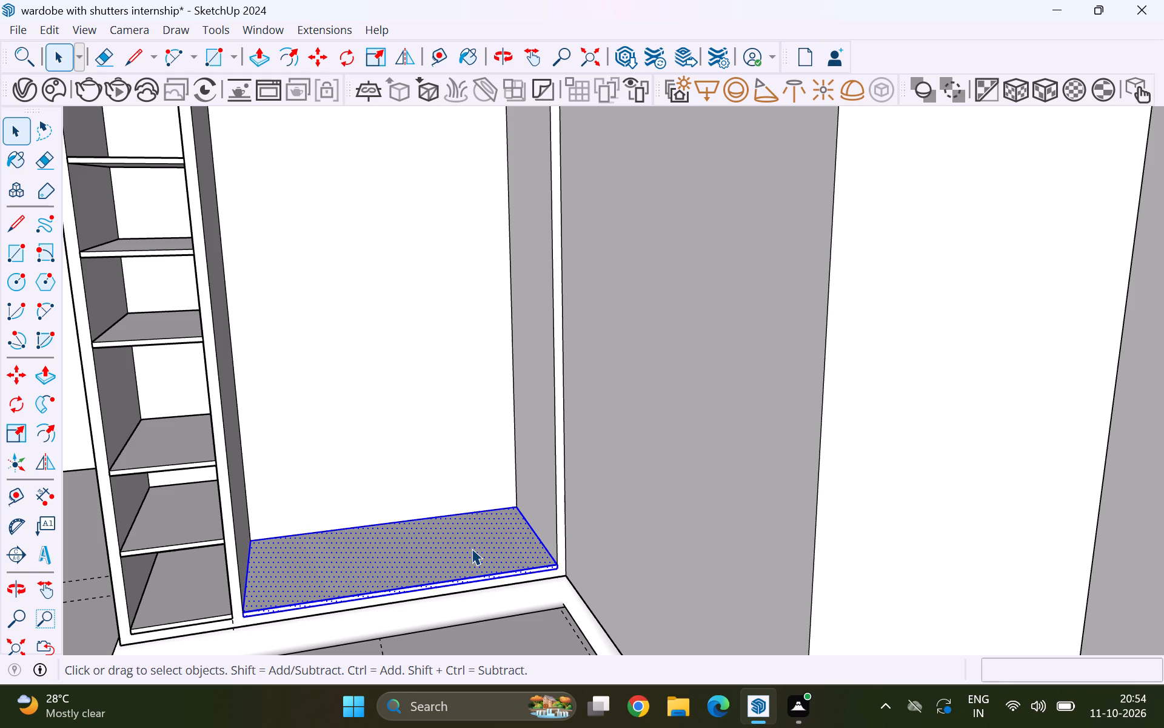
pyautogui.rightClick(472, 548)
pyautogui.click(517, 167)
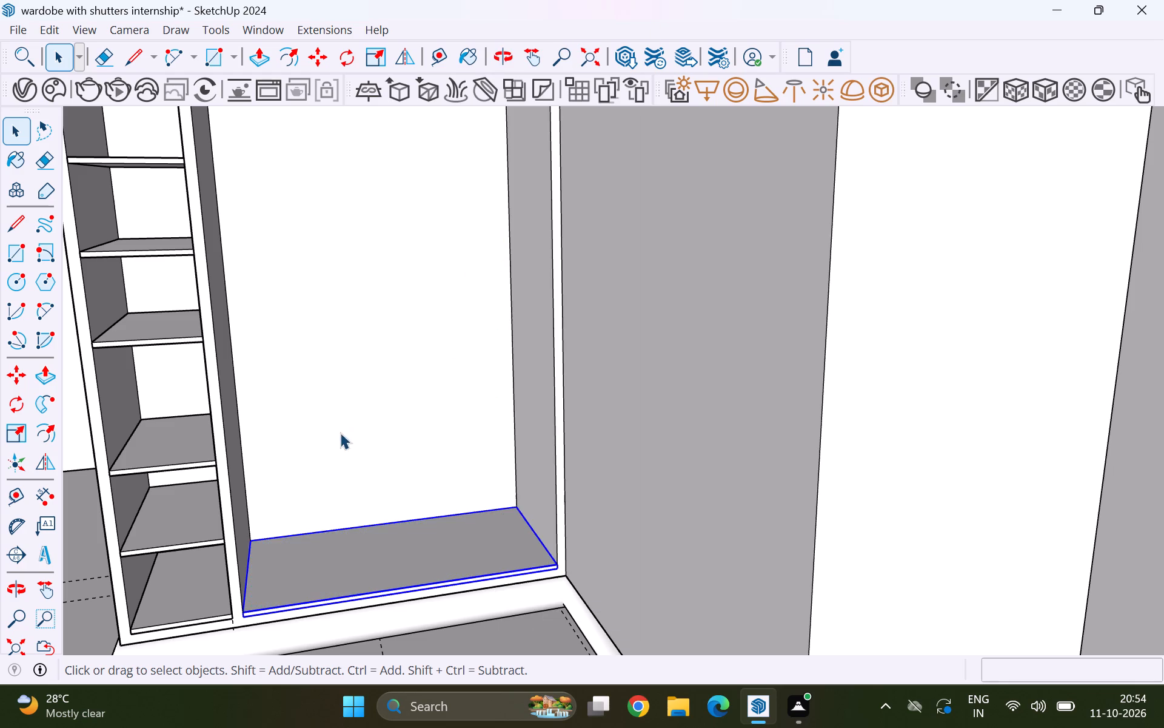
pyautogui.scroll(-11, 350, 474)
pyautogui.click(708, 419)
# Copy the shelf board vertically from the compartment's floor to its top inner corner, about 7' 5 1/2" up.
pyautogui.scroll(8, 401, 550)
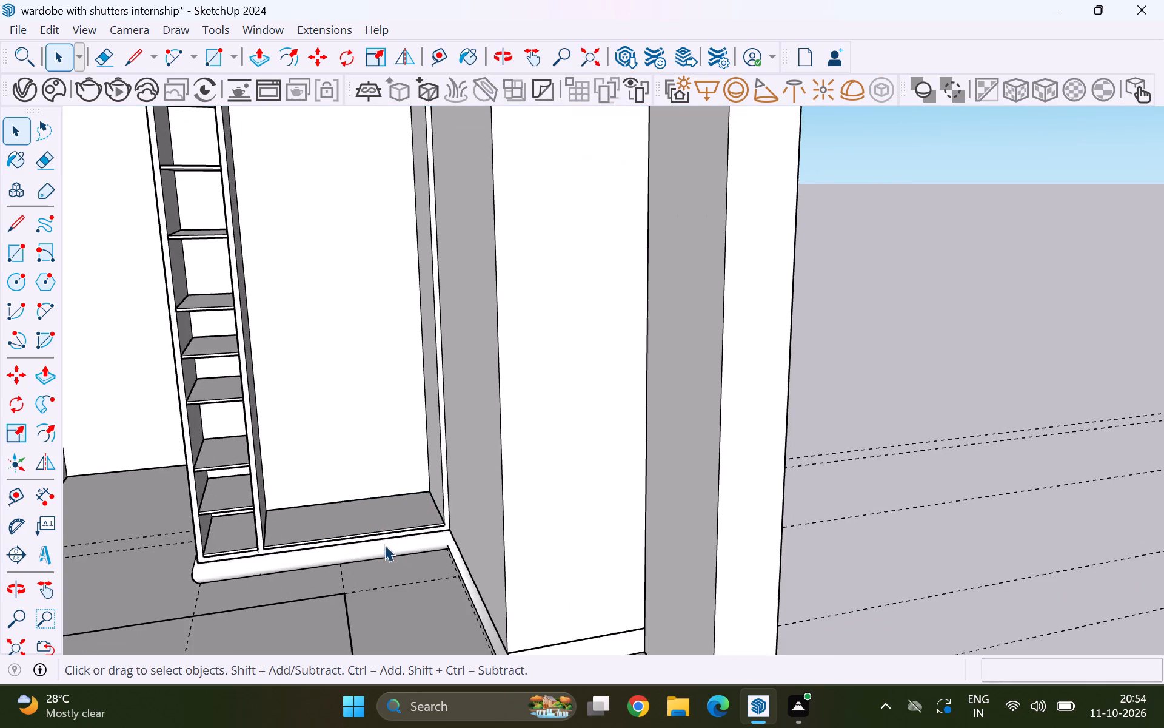
pyautogui.scroll(2, 384, 545)
pyautogui.scroll(10, 443, 521)
pyautogui.click(458, 498)
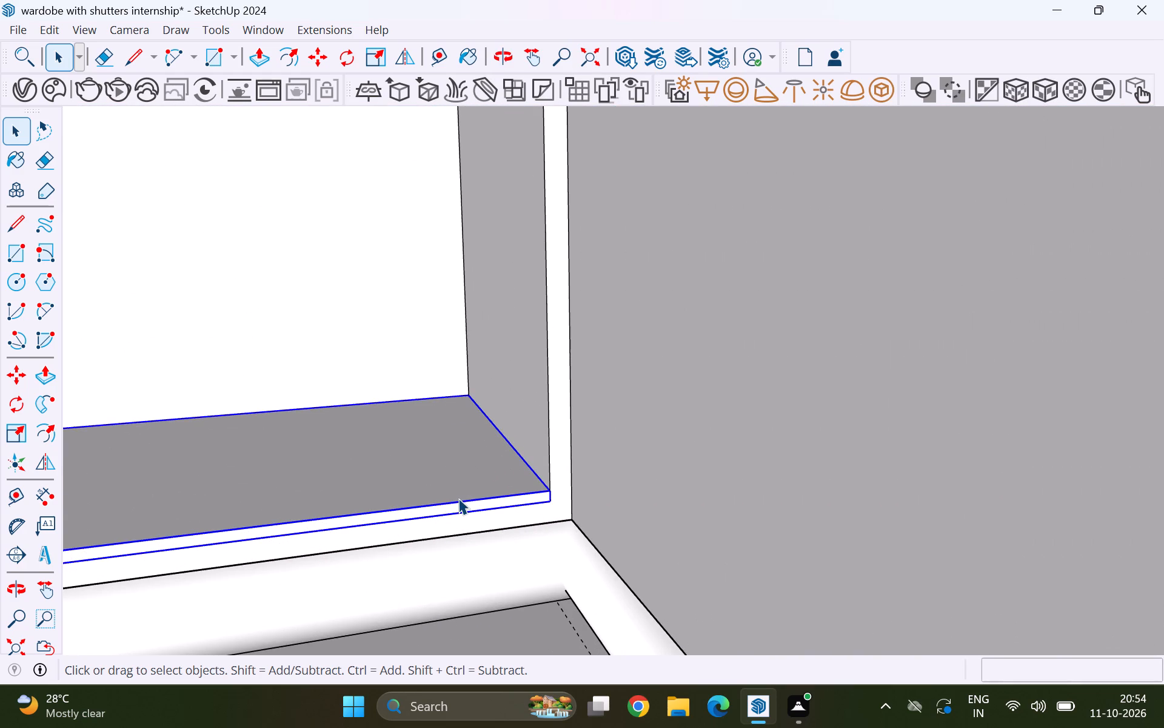
pyautogui.press('m')
pyautogui.click(547, 487)
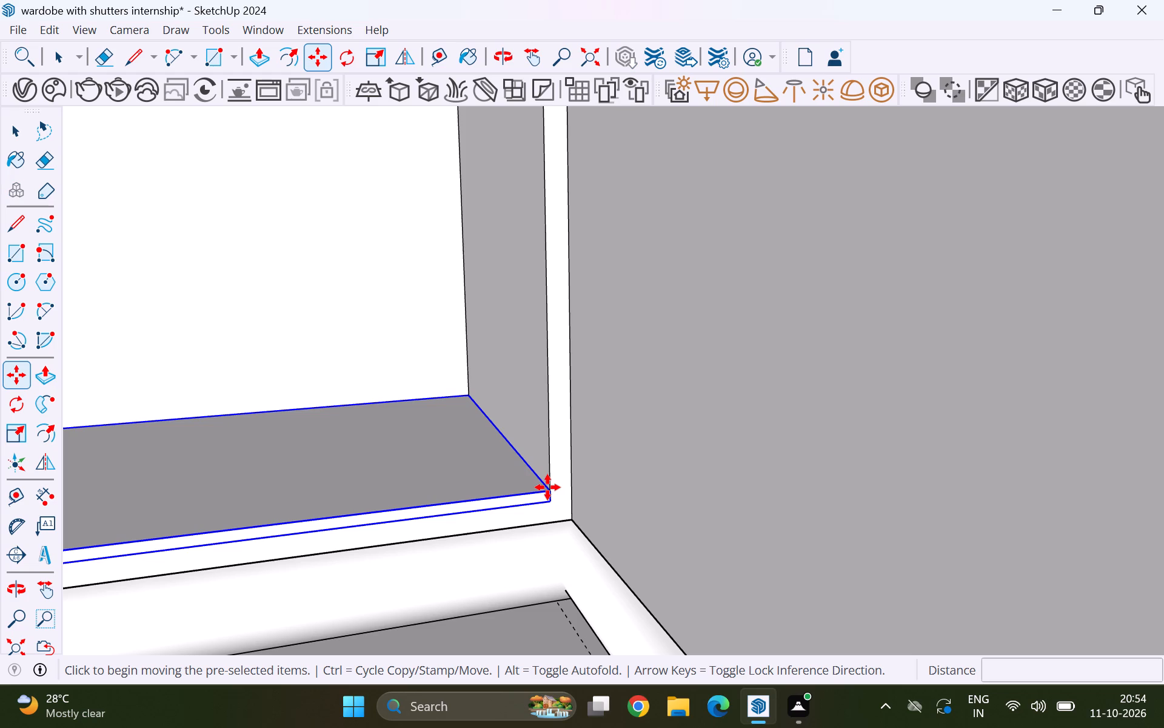
pyautogui.scroll(-5, 535, 507)
pyautogui.scroll(-14, 529, 556)
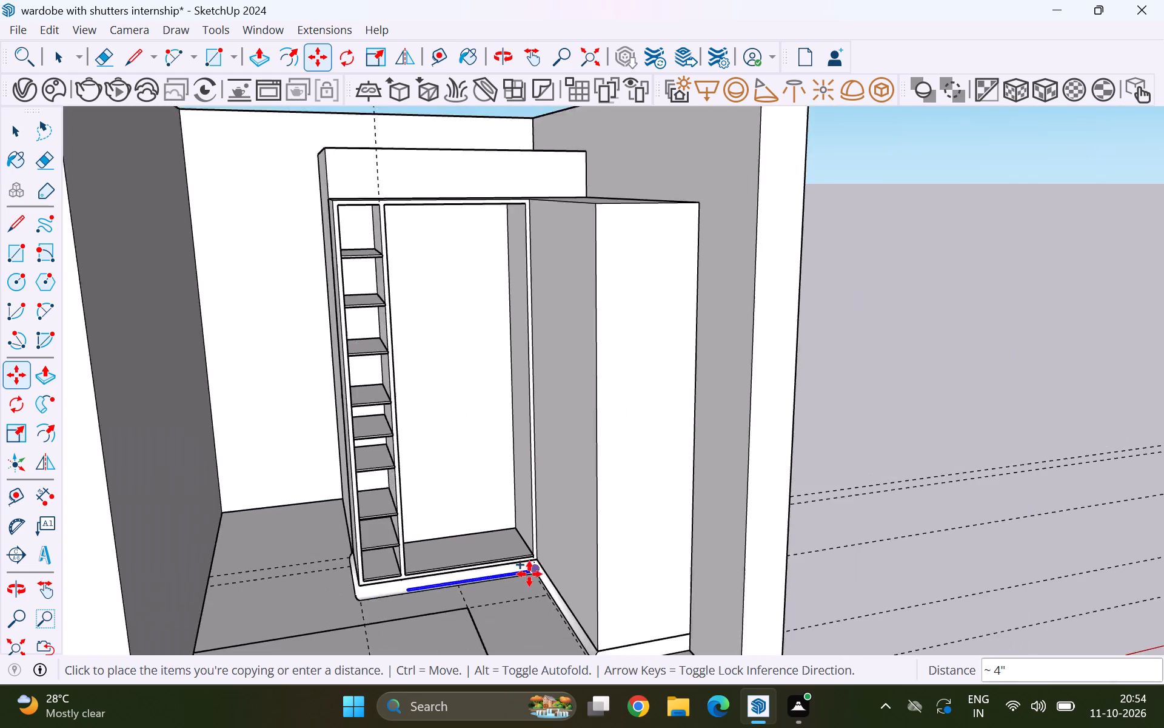
pyautogui.scroll(-3, 529, 574)
pyautogui.press('Up')
pyautogui.scroll(7, 489, 283)
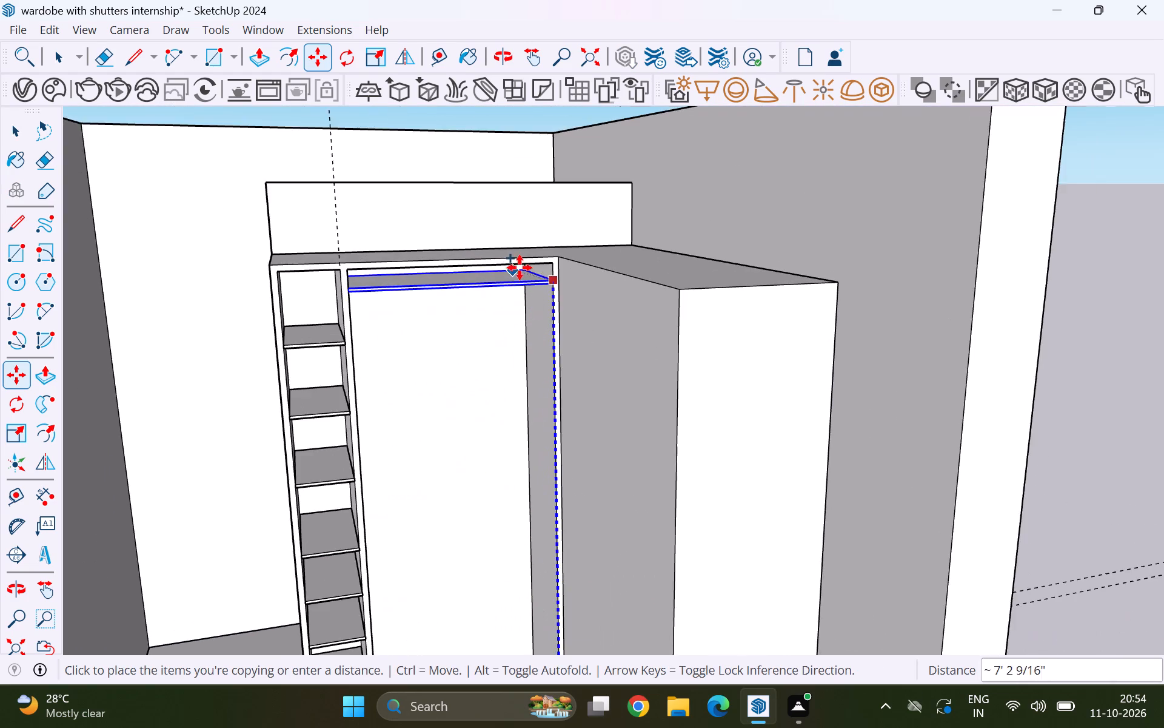
pyautogui.scroll(9, 520, 268)
pyautogui.click(597, 258)
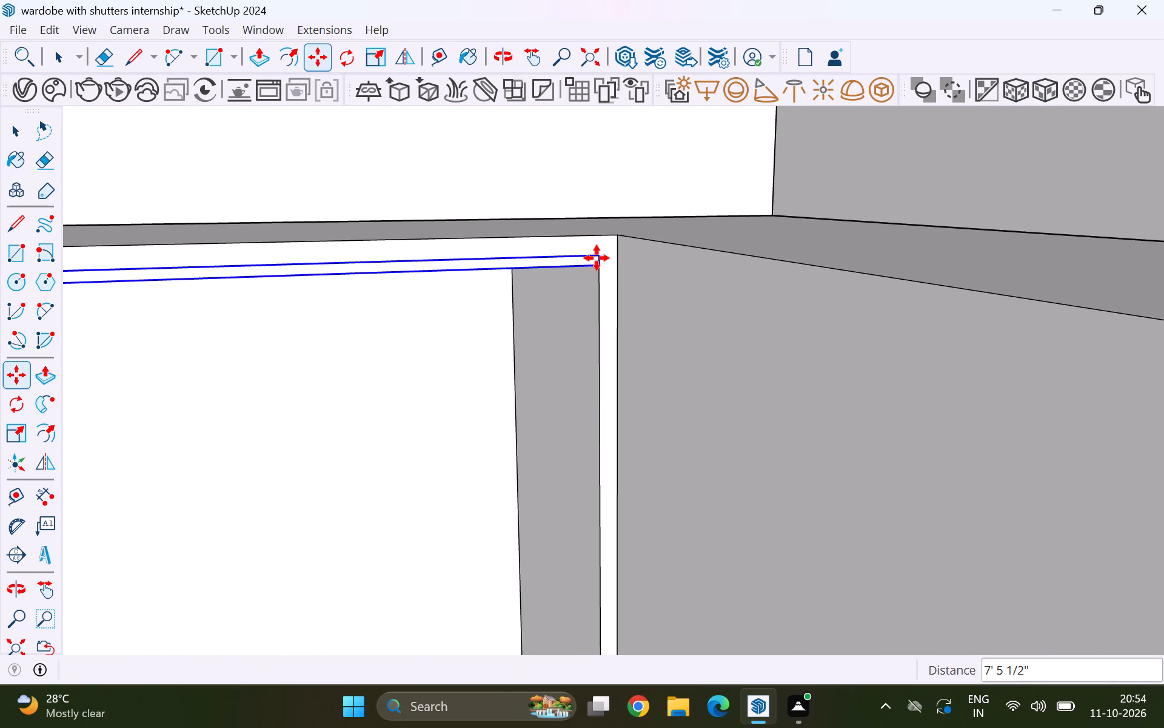
# Divide the shelf copy distance by 2 to add a shelf midway up the main compartment.
pyautogui.write('2/')
pyautogui.press('space')
pyautogui.press('space')
pyautogui.scroll(-4, 489, 329)
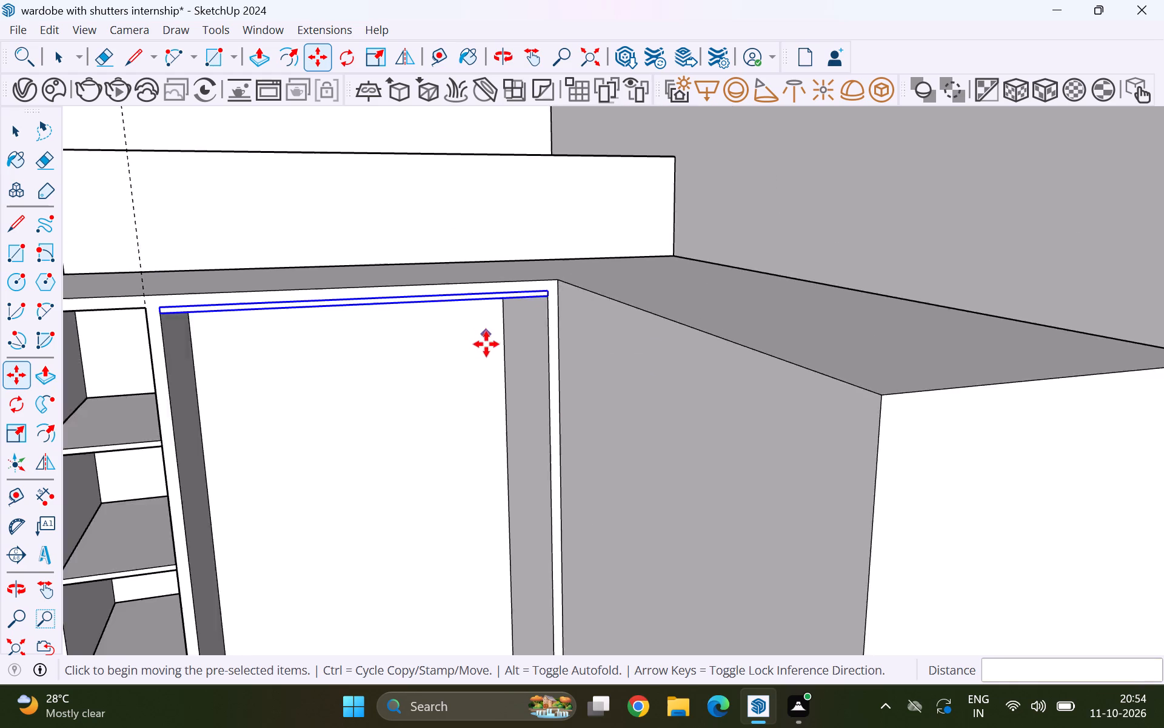
pyautogui.scroll(-13, 486, 344)
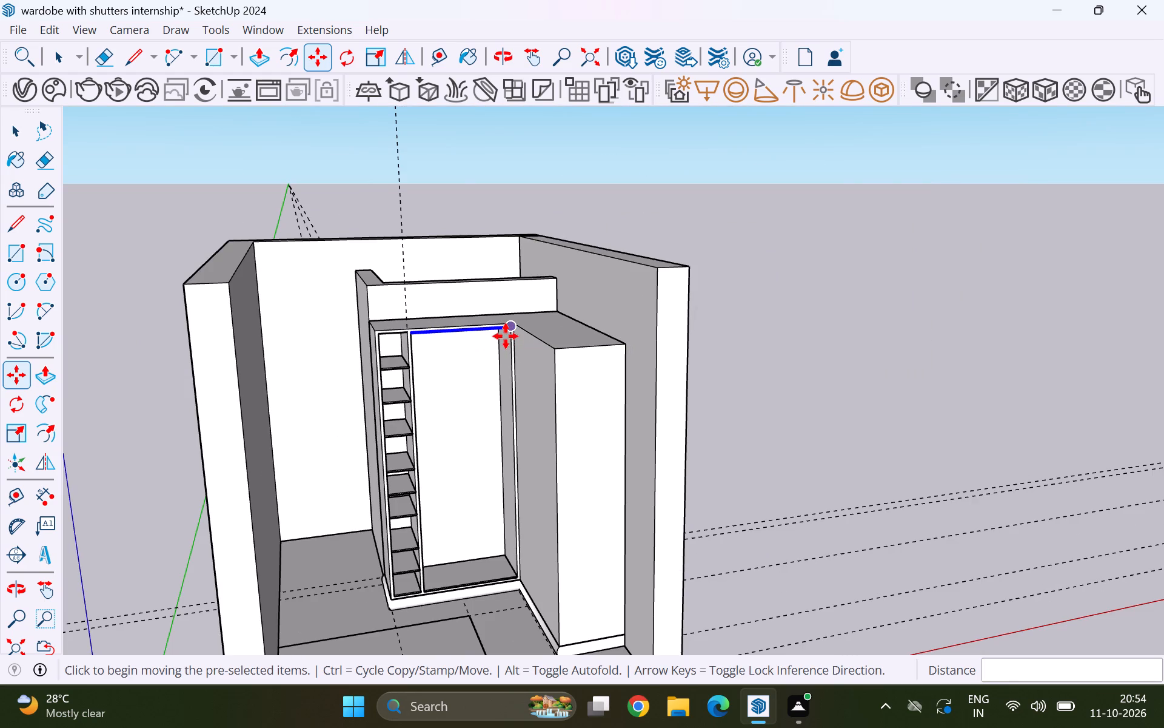
pyautogui.press('2')
pyautogui.press('/')
pyautogui.press('Return')
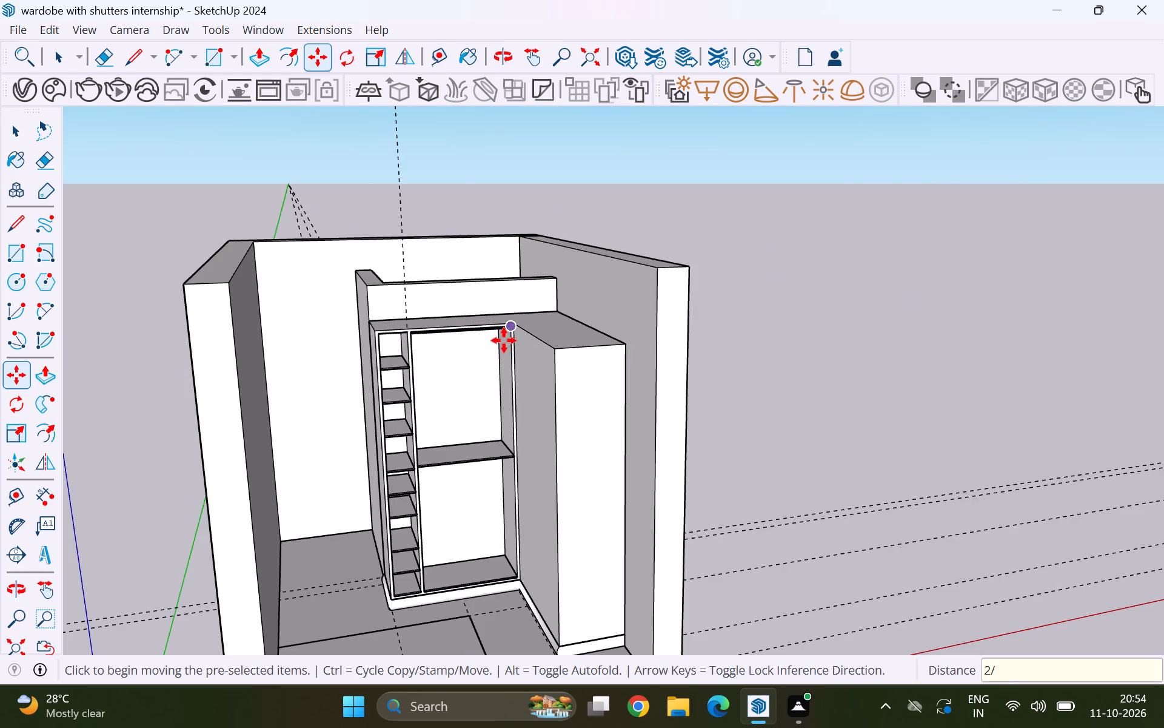
pyautogui.press('space')
# Delete the shelf copy at the very top of the main compartment.
pyautogui.scroll(15, 492, 339)
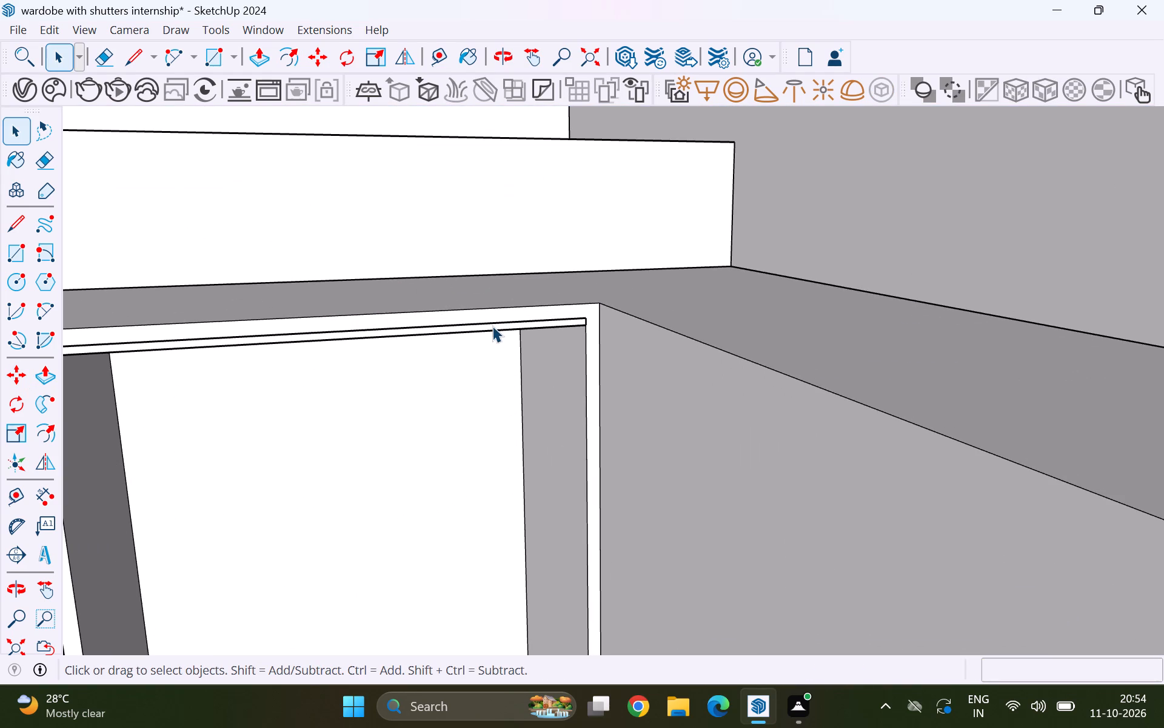
pyautogui.click(492, 326)
pyautogui.press('Delete')
# Examine the main compartment's top edge and shelves, and the whole wardrobe within the room from several angles.
pyautogui.scroll(-5, 480, 309)
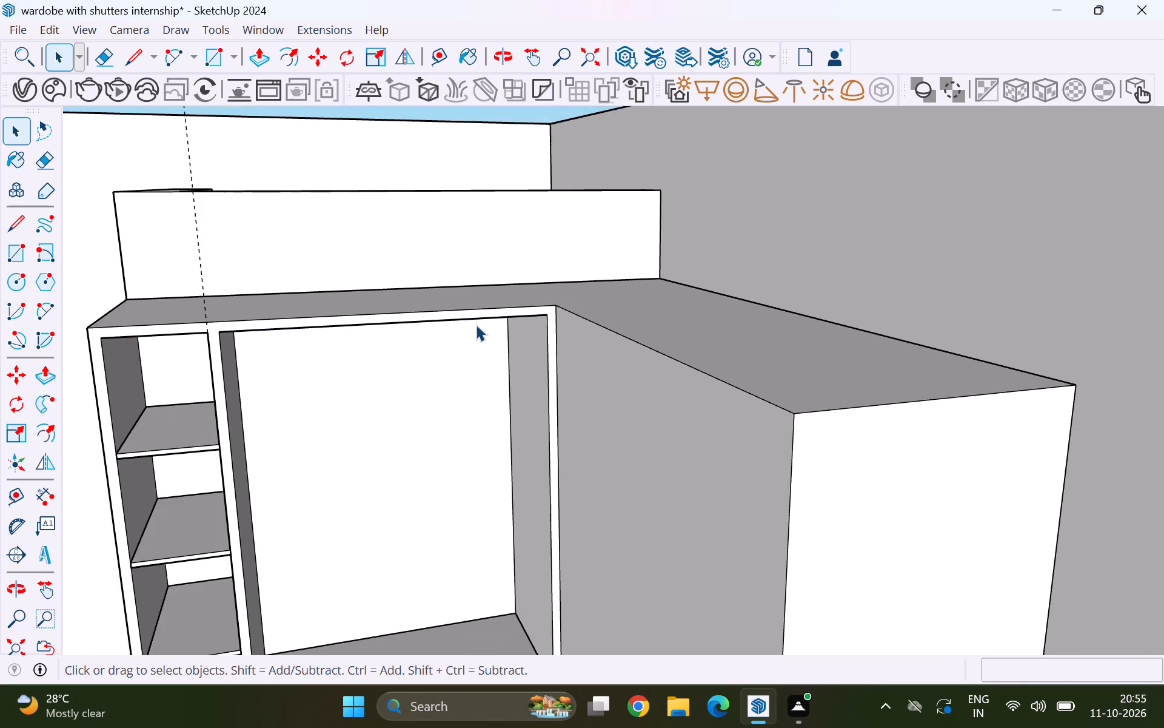
pyautogui.scroll(-2, 478, 328)
pyautogui.scroll(15, 303, 318)
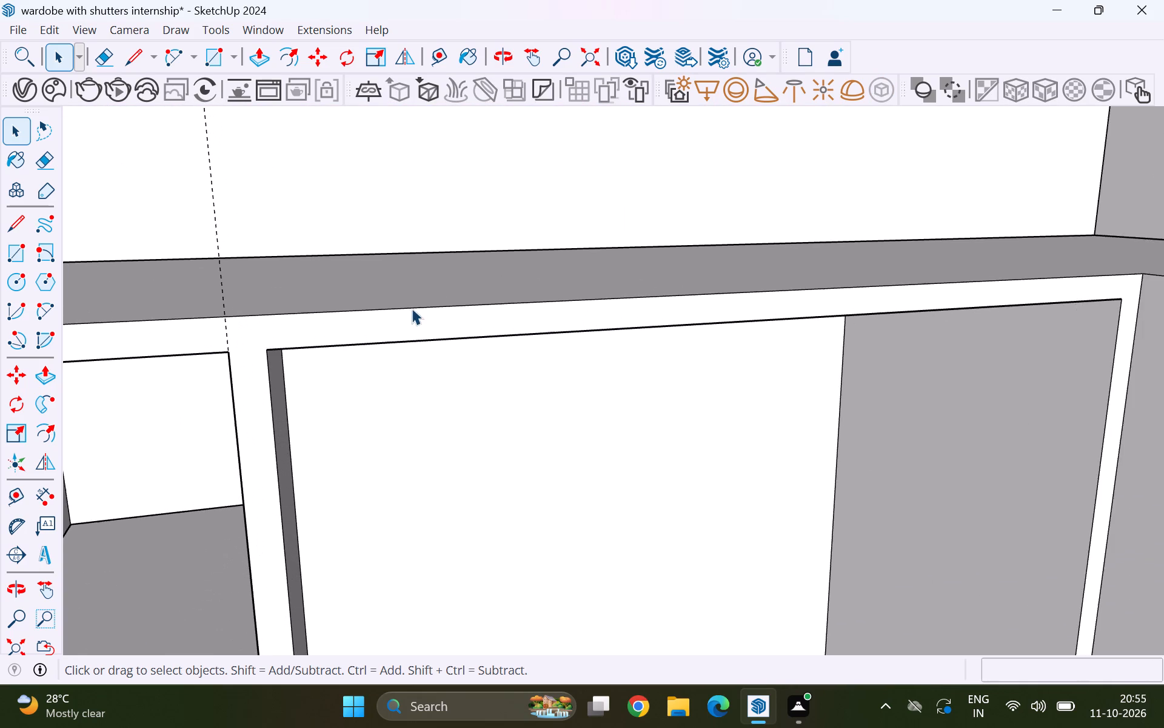
pyautogui.scroll(-14, 413, 311)
pyautogui.scroll(-11, 412, 325)
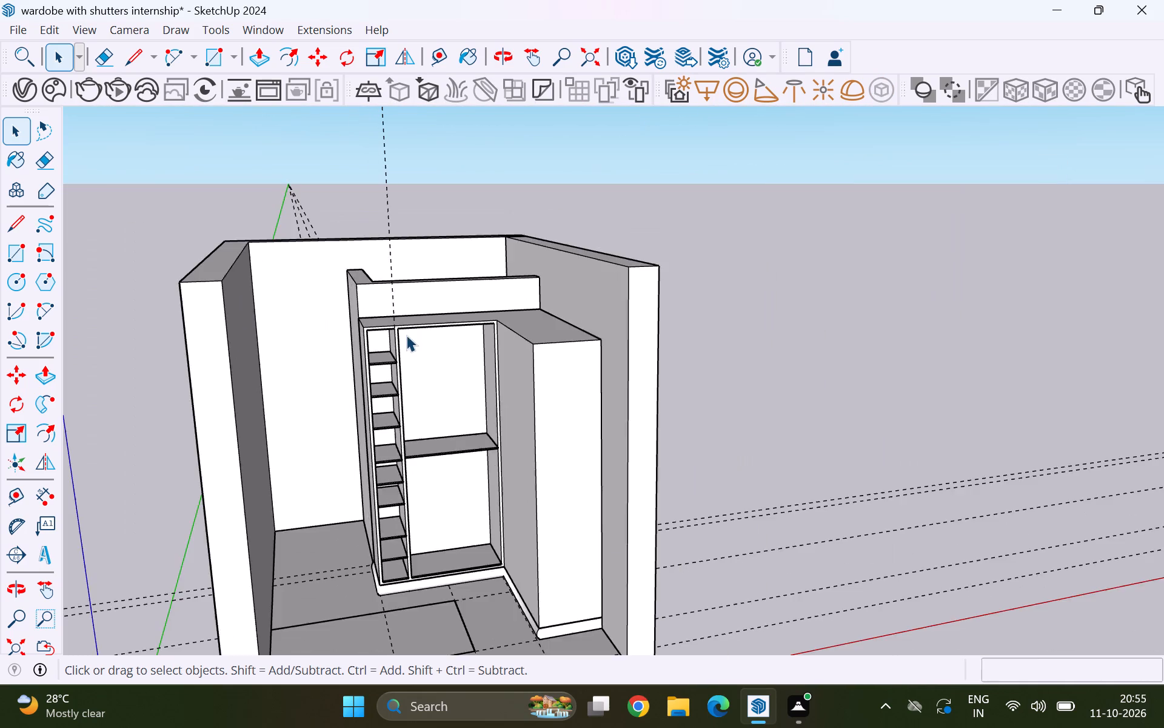
pyautogui.scroll(-5, 404, 337)
pyautogui.moveTo(432, 533); pyautogui.dragTo(376, 448, button='middle')
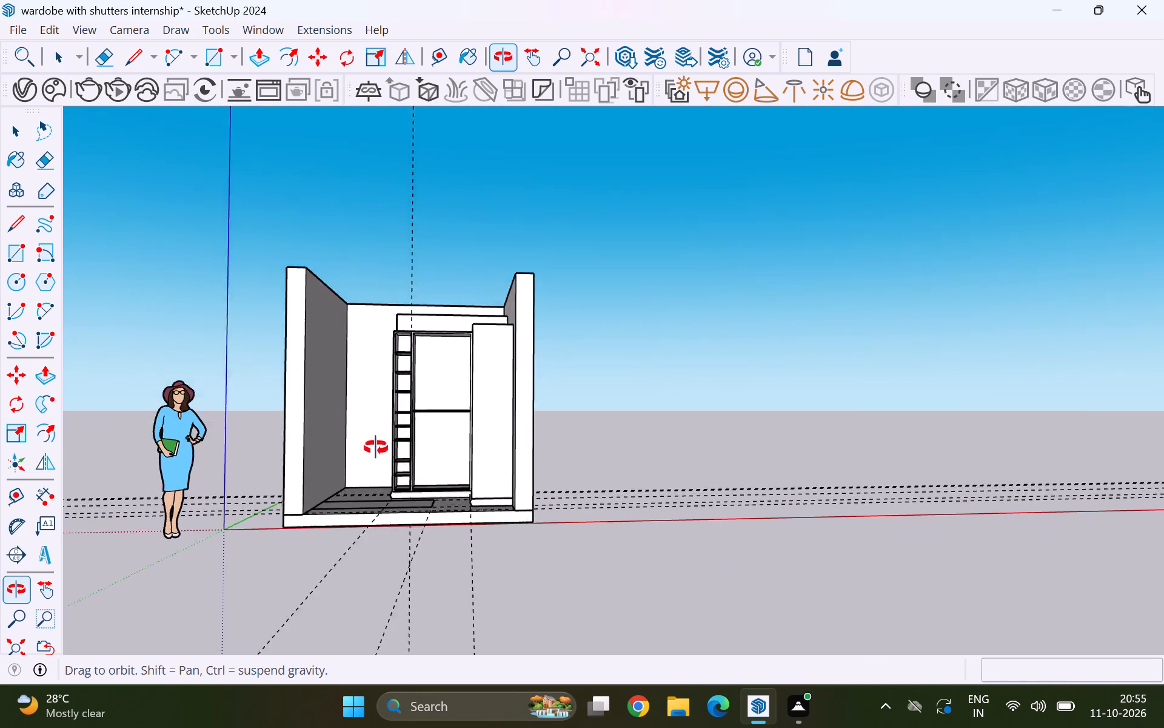
pyautogui.moveTo(376, 448); pyautogui.dragTo(405, 473, button='middle')
pyautogui.moveTo(406, 474); pyautogui.dragTo(463, 486, button='middle')
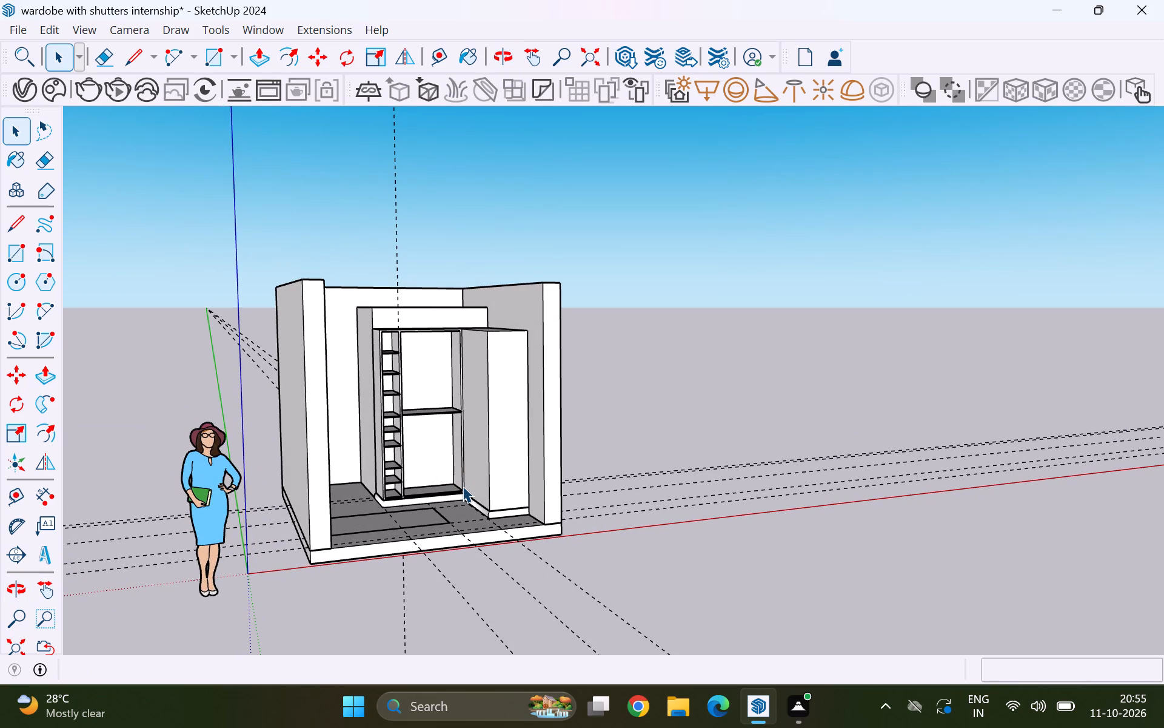
pyautogui.scroll(1, 426, 464)
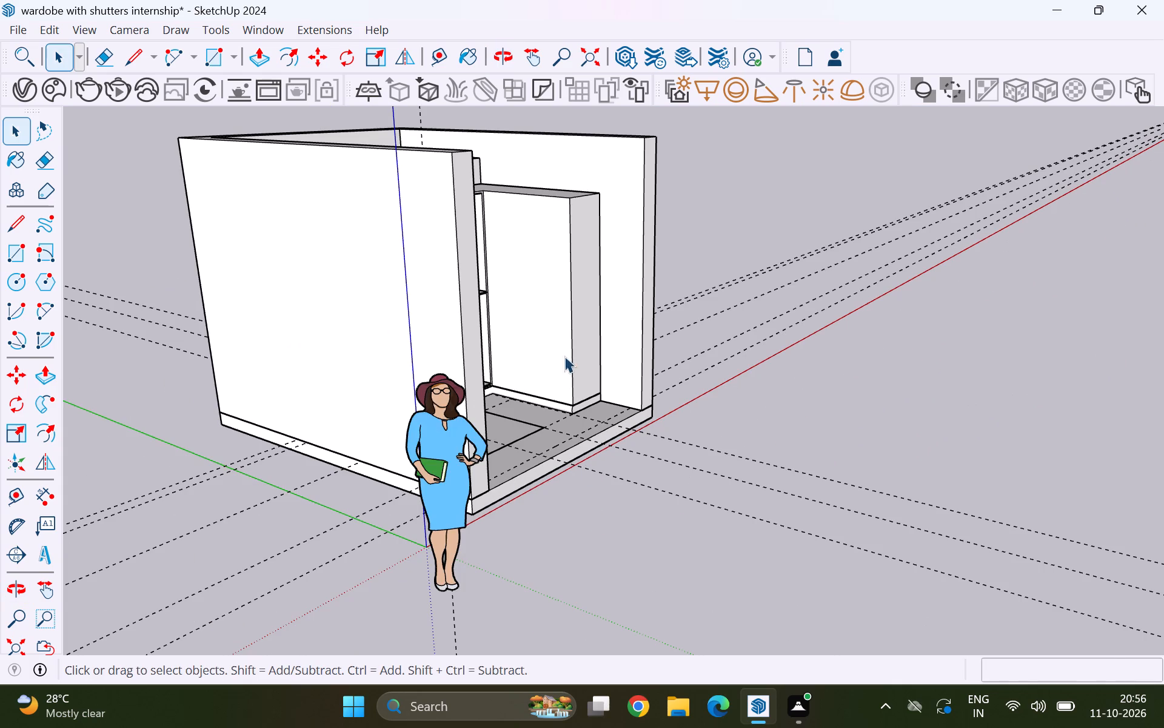
pyautogui.scroll(9, 551, 285)
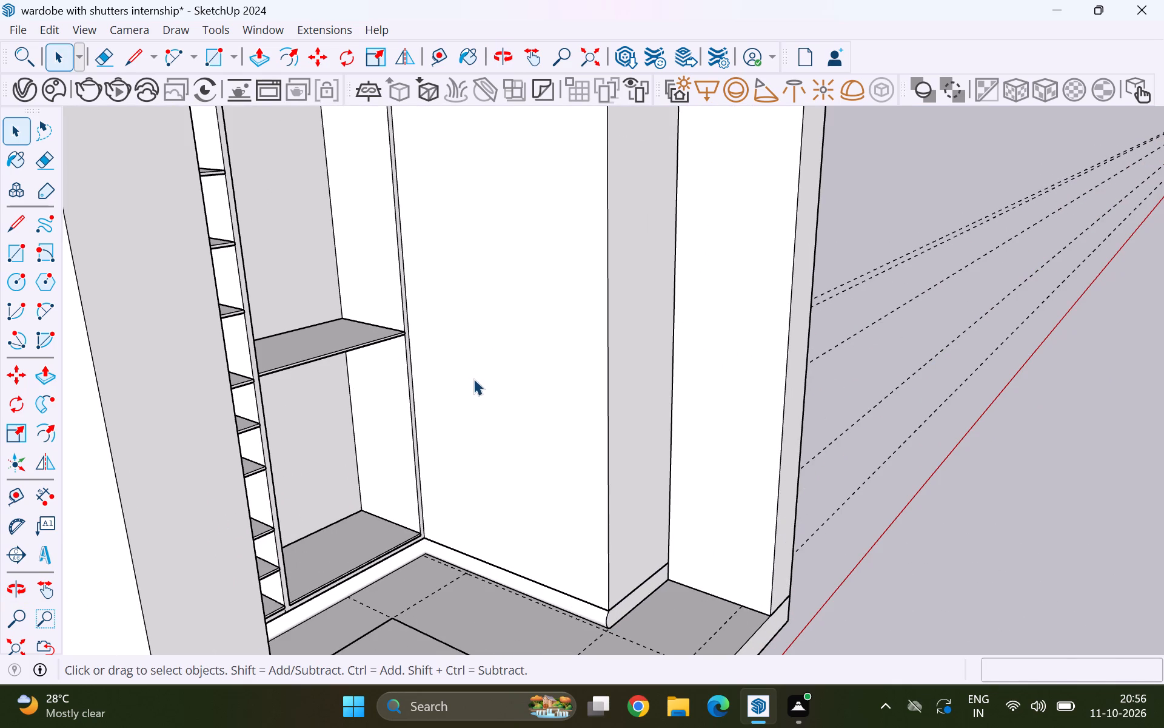
pyautogui.scroll(-2, 506, 374)
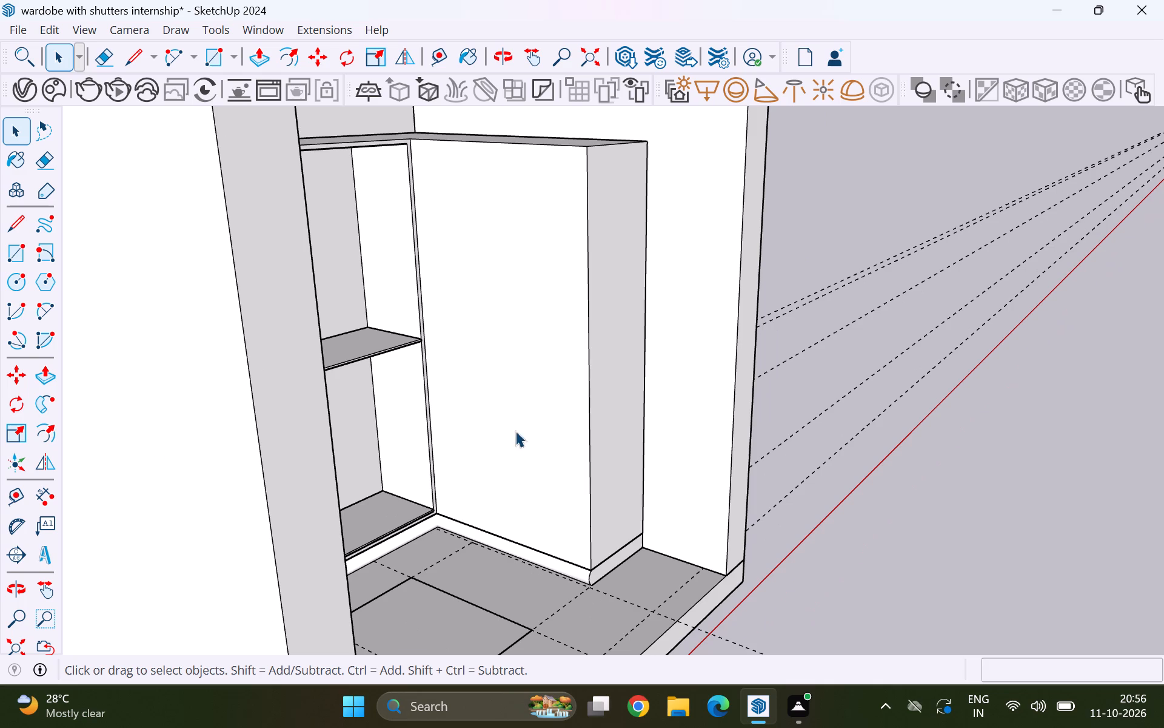
pyautogui.scroll(-5, 541, 511)
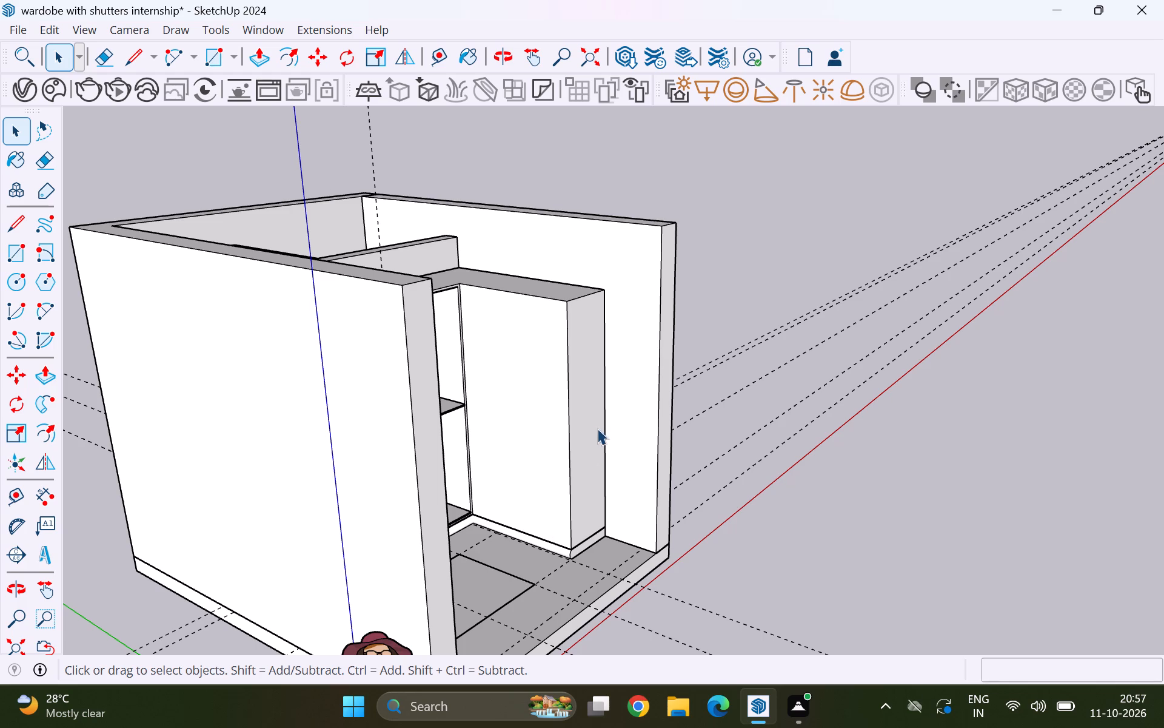
pyautogui.scroll(-3, 600, 430)
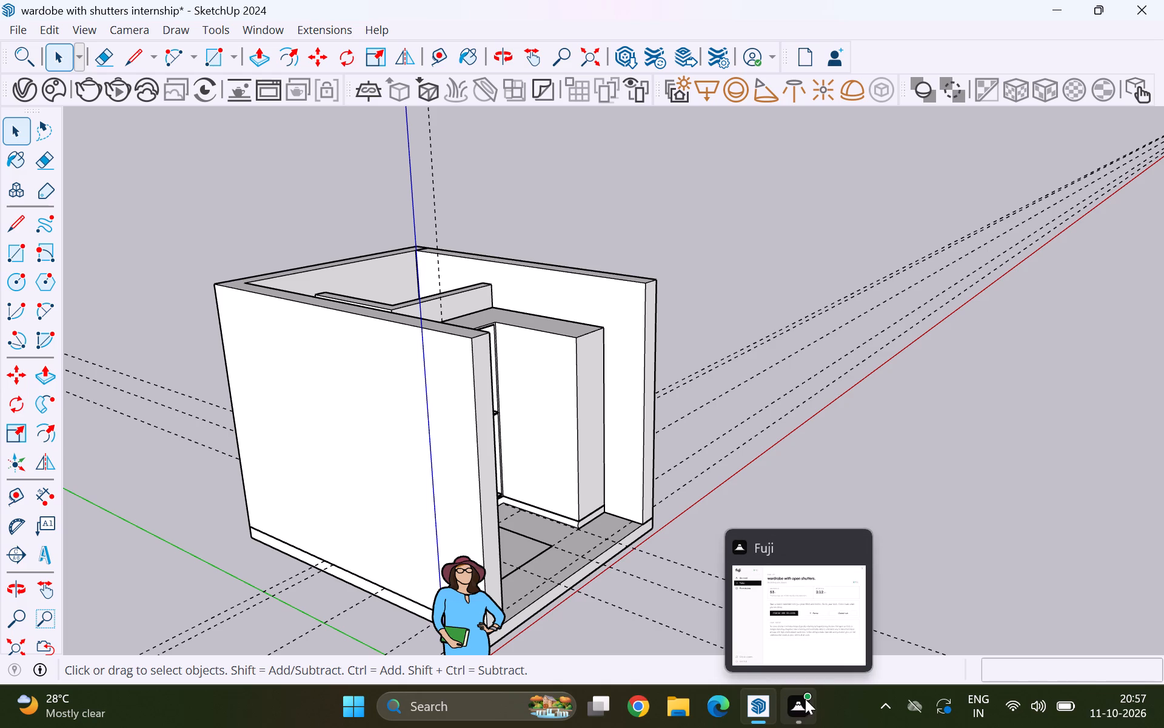
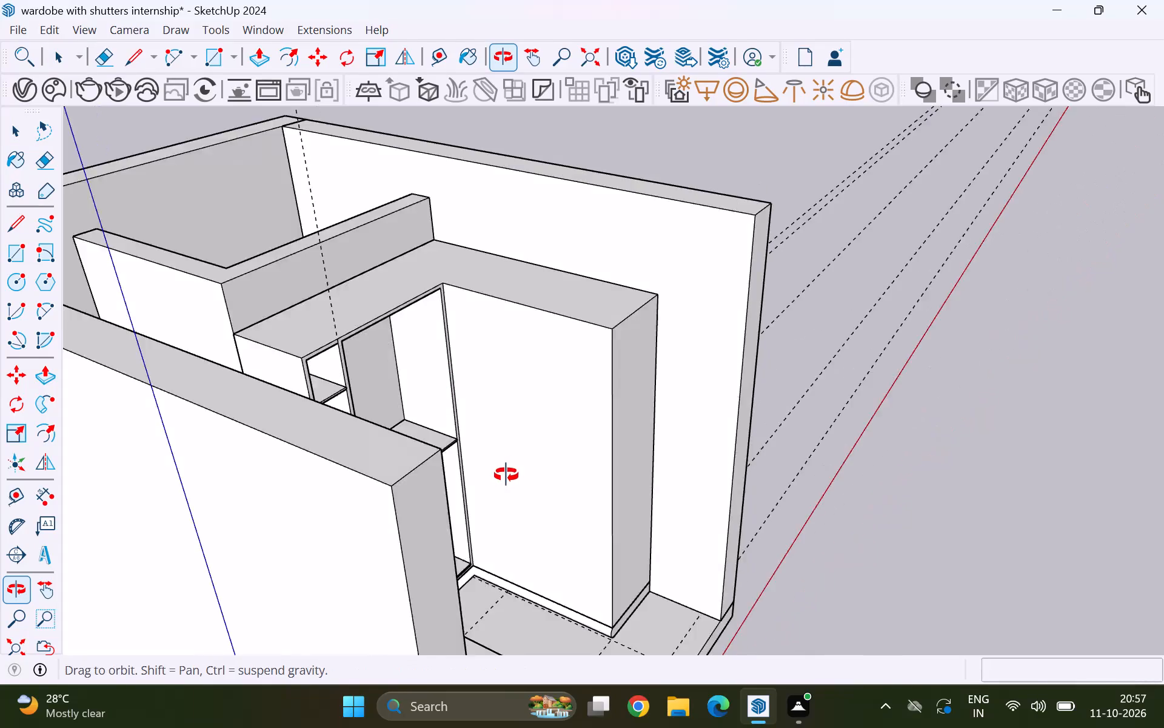
# Examine the wardrobe's shelved compartments and its blank side wing within the room from several angles.
pyautogui.scroll(1, 509, 476)
pyautogui.moveTo(544, 483); pyautogui.dragTo(529, 490, button='middle')
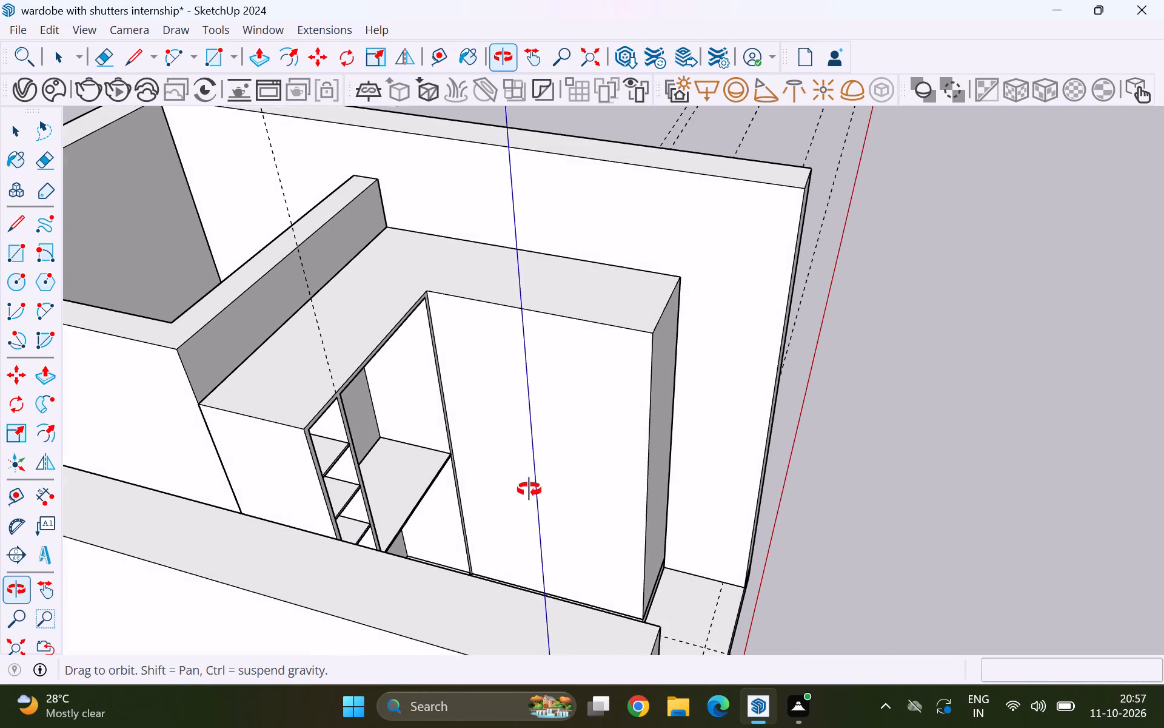
pyautogui.moveTo(529, 490); pyautogui.dragTo(512, 493, button='middle')
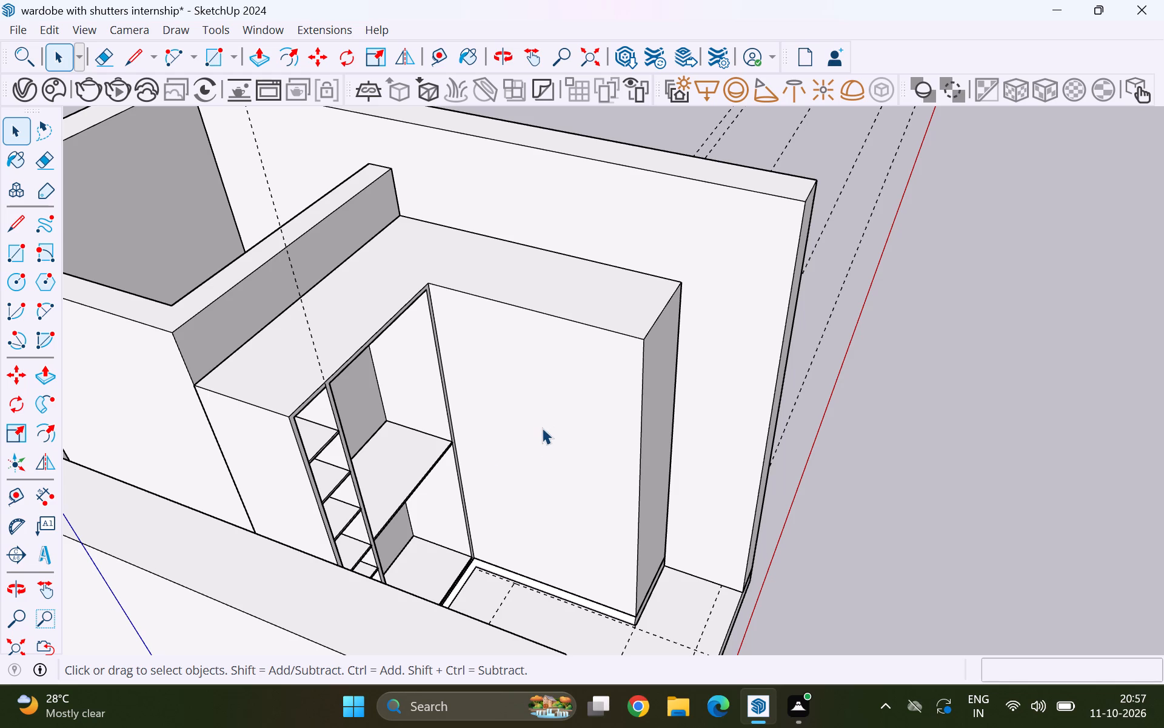
pyautogui.scroll(-2, 542, 430)
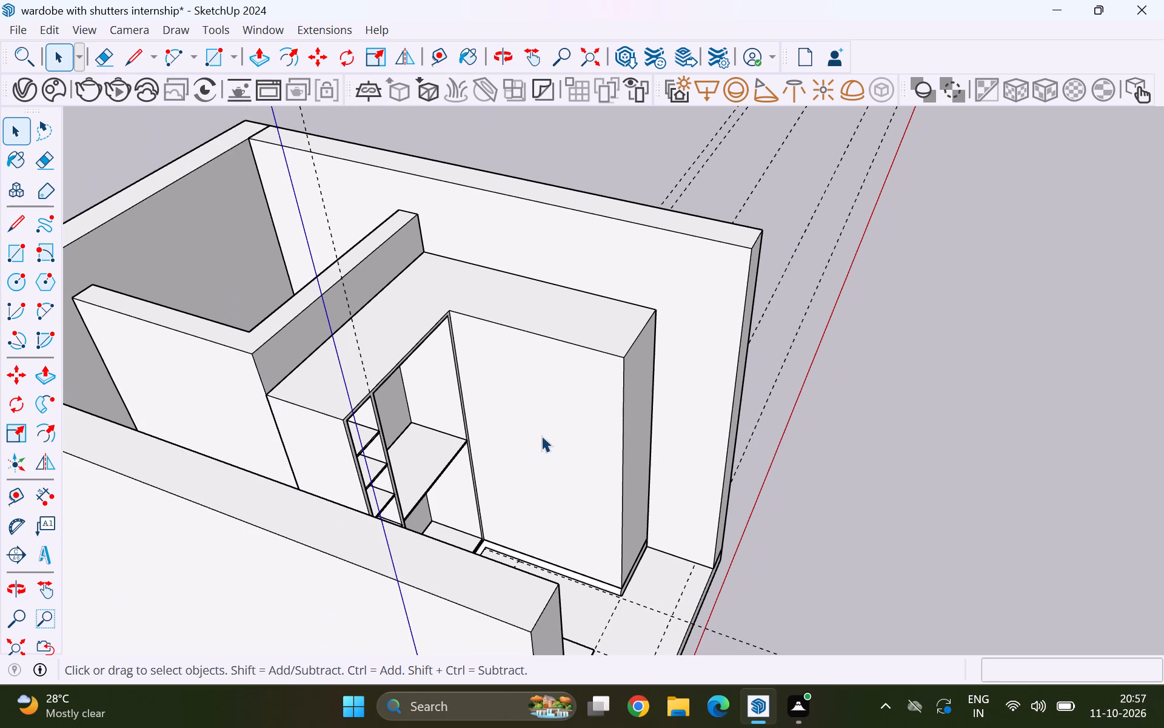
pyautogui.scroll(-3, 547, 413)
pyautogui.moveTo(557, 522); pyautogui.dragTo(557, 445, button='middle')
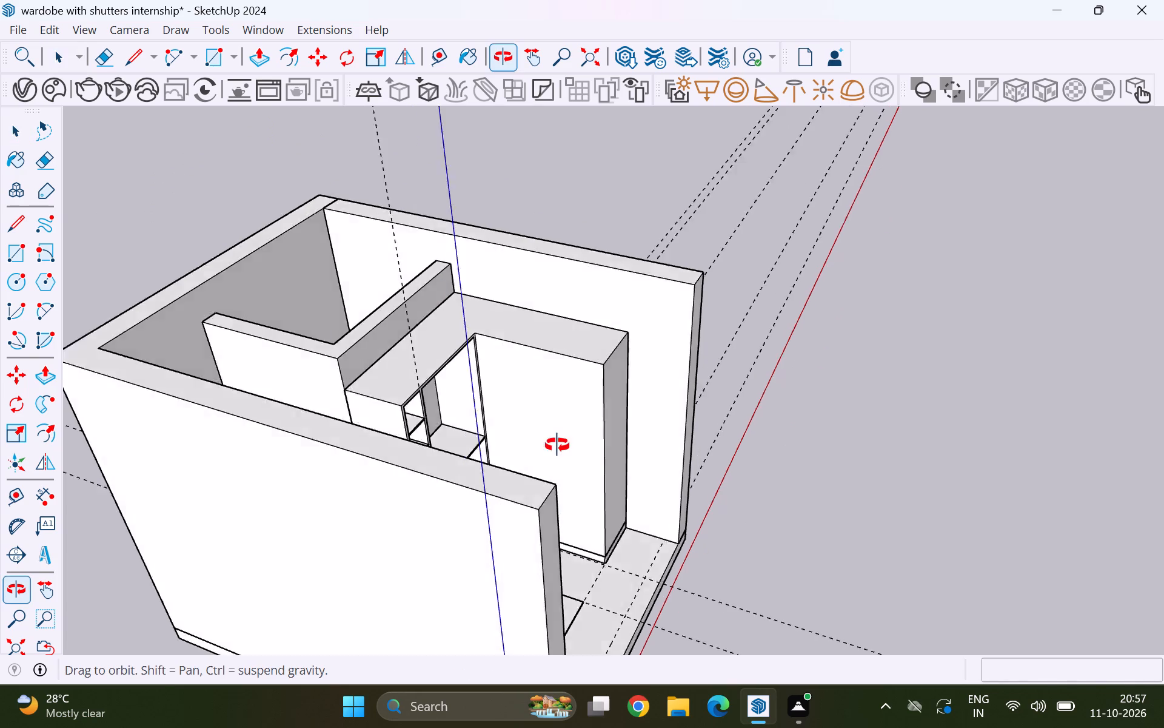
pyautogui.moveTo(557, 445); pyautogui.dragTo(442, 450, button='middle')
pyautogui.scroll(1, 557, 445)
pyautogui.moveTo(455, 450); pyautogui.dragTo(500, 448, button='middle')
pyautogui.scroll(5, 545, 416)
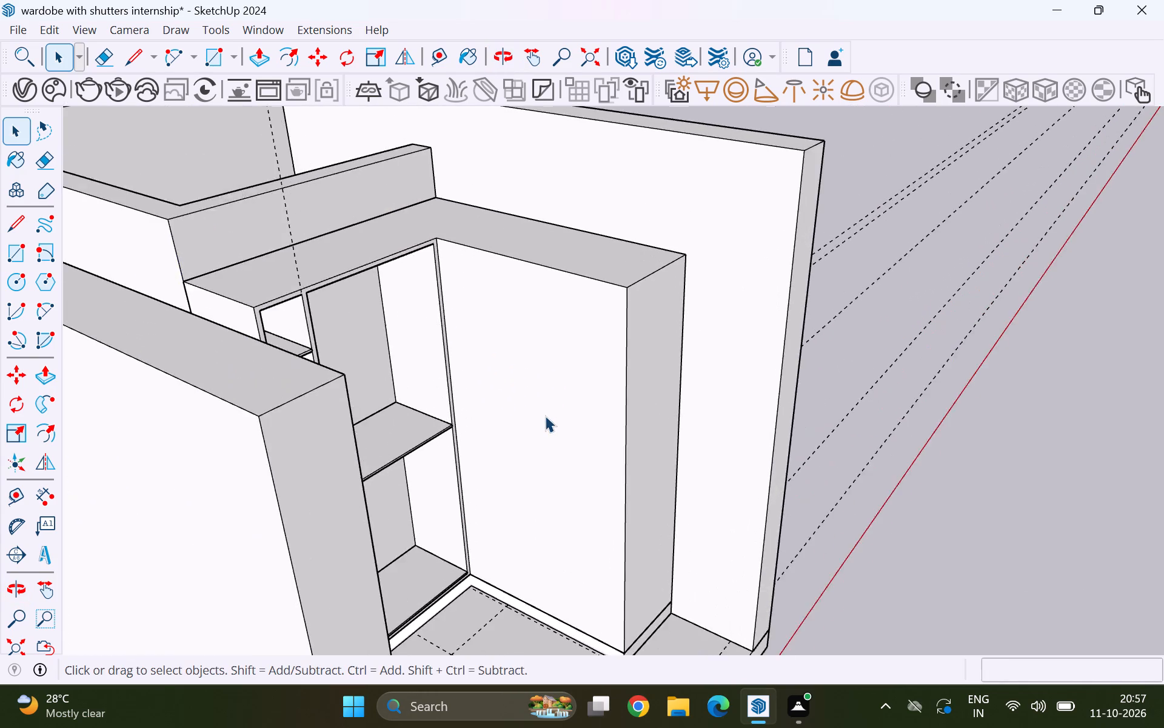
pyautogui.scroll(2, 545, 416)
pyautogui.scroll(-6, 517, 331)
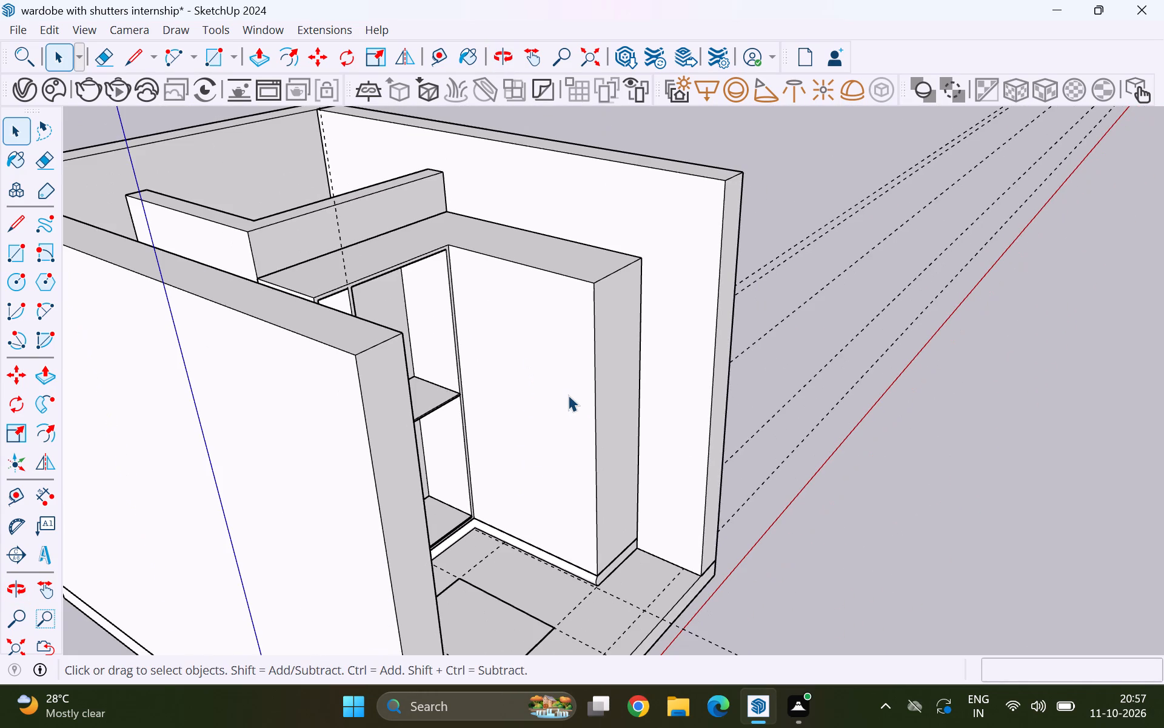
pyautogui.moveTo(606, 500); pyautogui.dragTo(563, 463, button='middle')
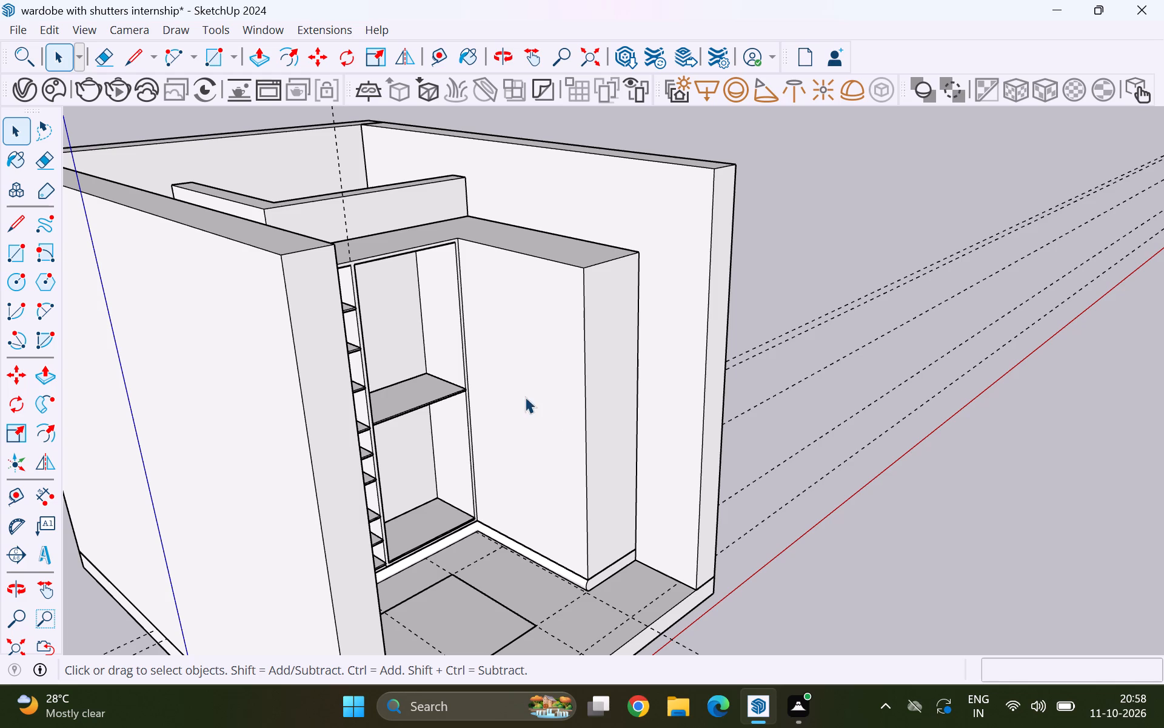
pyautogui.scroll(-4, 525, 429)
pyautogui.moveTo(464, 531); pyautogui.dragTo(506, 526, button='middle')
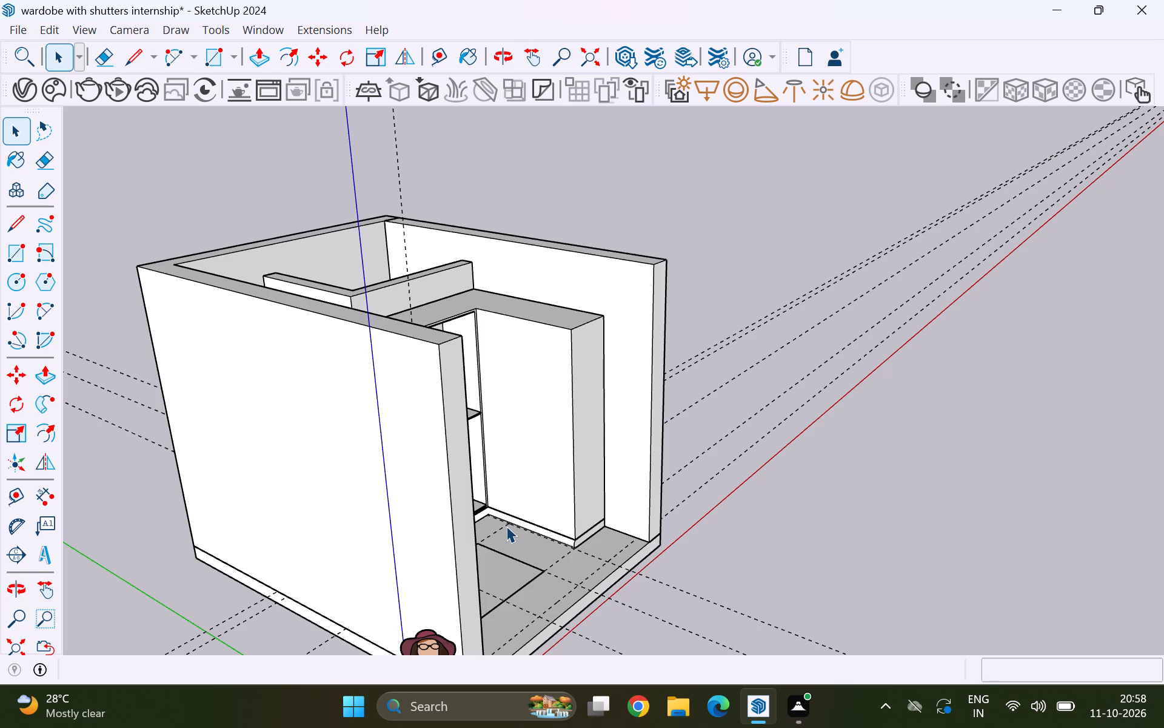
pyautogui.scroll(4, 570, 367)
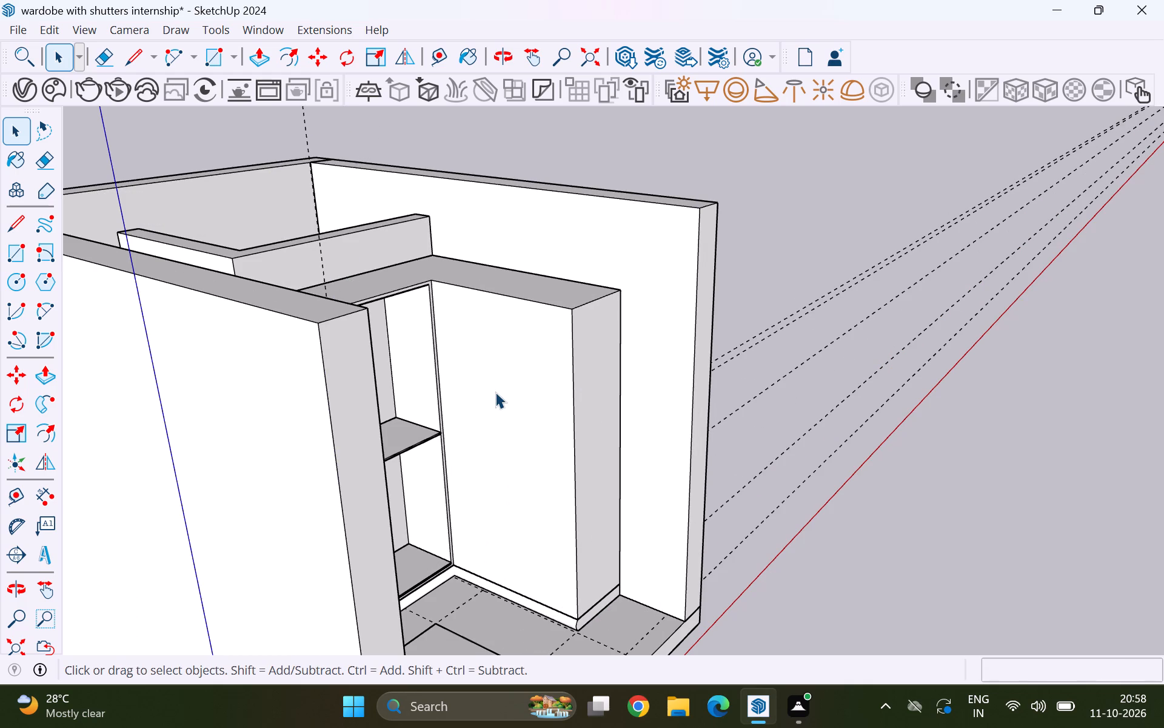
pyautogui.scroll(-2, 495, 397)
pyautogui.moveTo(546, 421); pyautogui.dragTo(432, 422, button='middle')
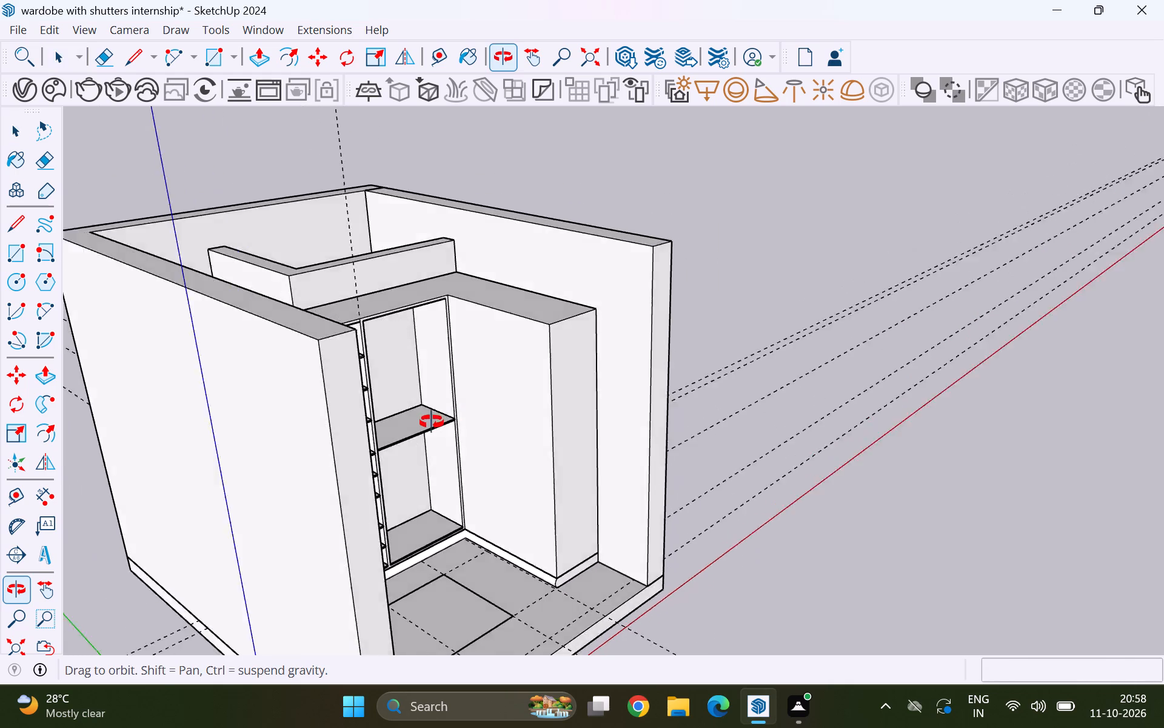
pyautogui.moveTo(432, 422); pyautogui.dragTo(541, 419, button='middle')
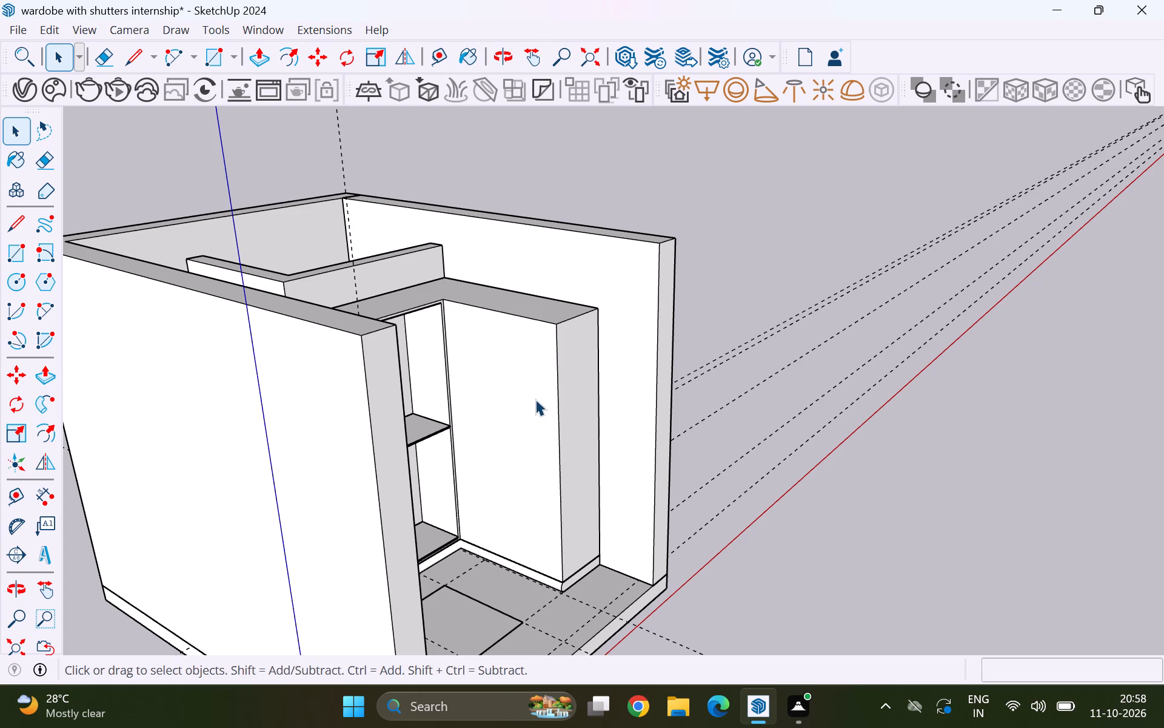
pyautogui.scroll(-1, 529, 402)
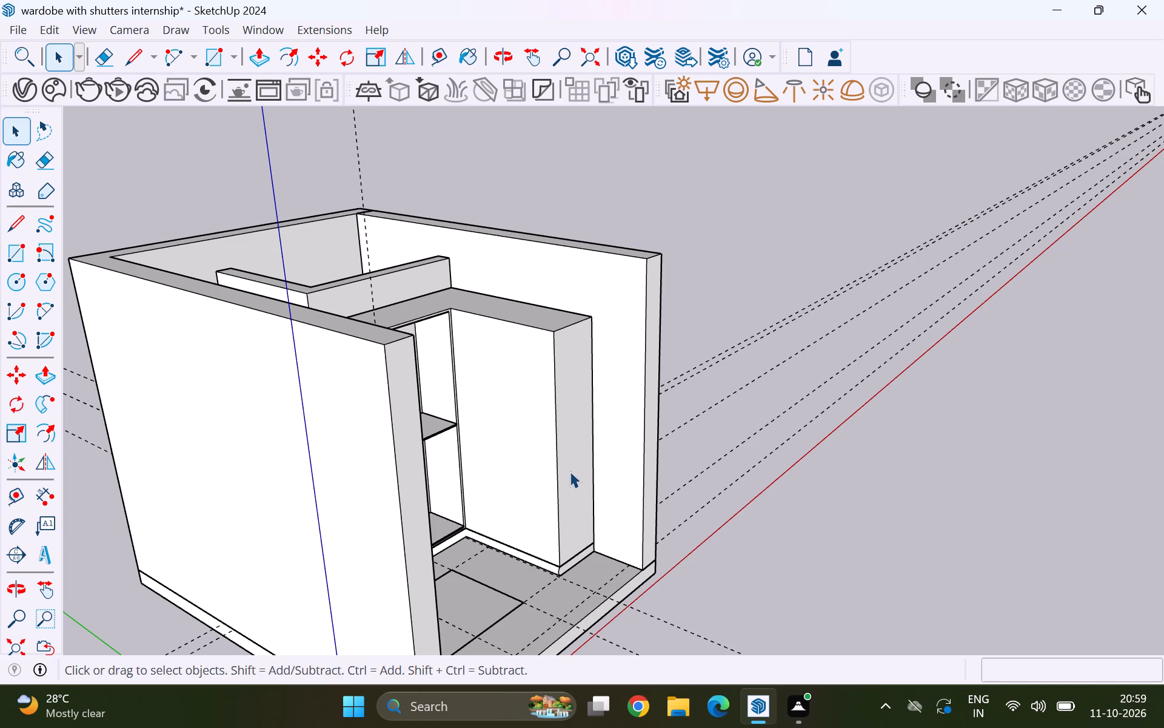
pyautogui.scroll(3, 533, 475)
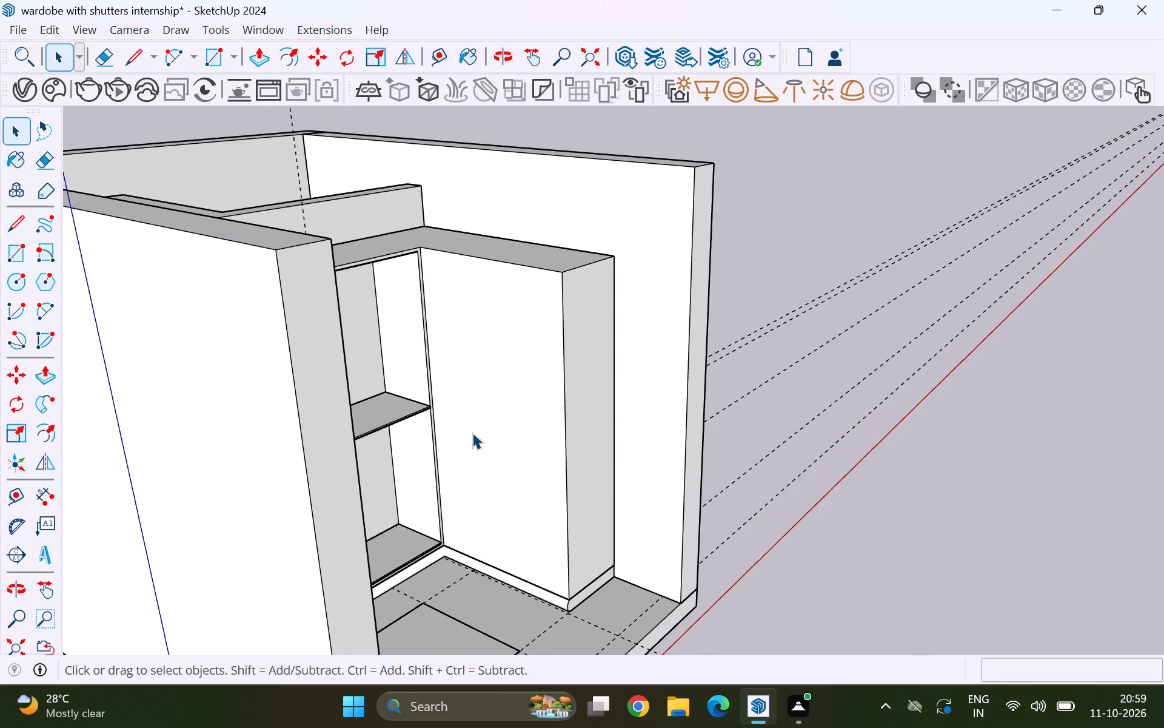
pyautogui.scroll(-2, 472, 433)
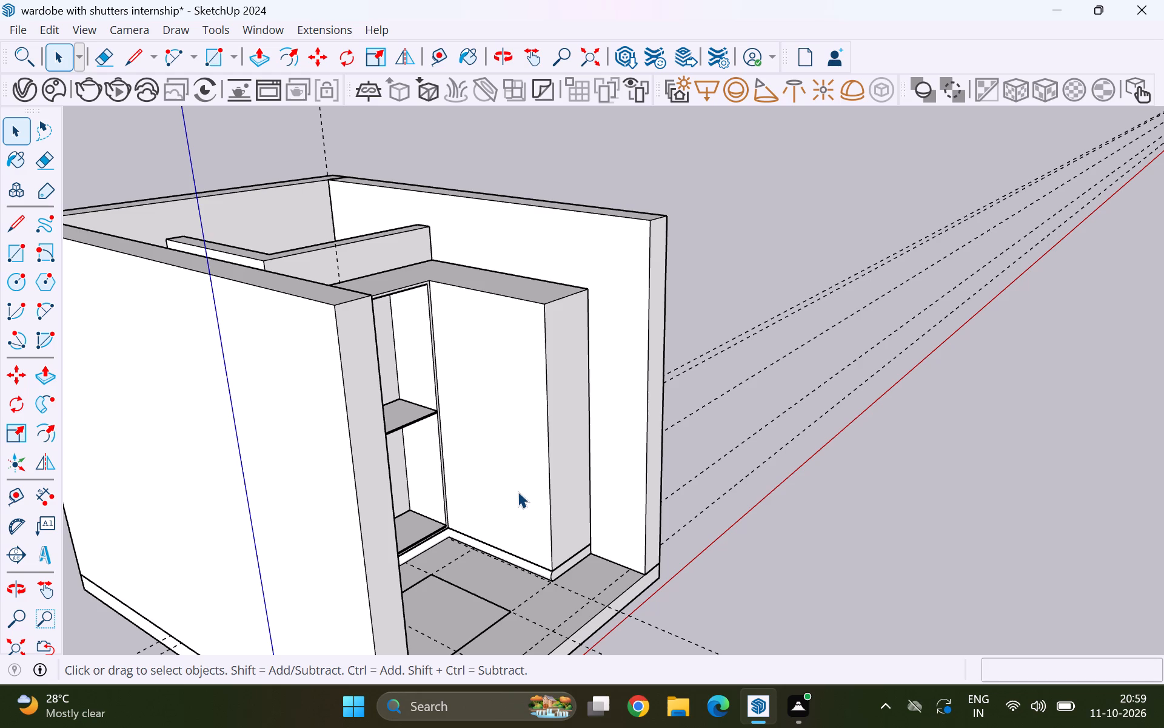
# Inside the wardrobe group, offset the outline of the side wing's large blank front face inward by 1".
pyautogui.doubleClick(519, 460)
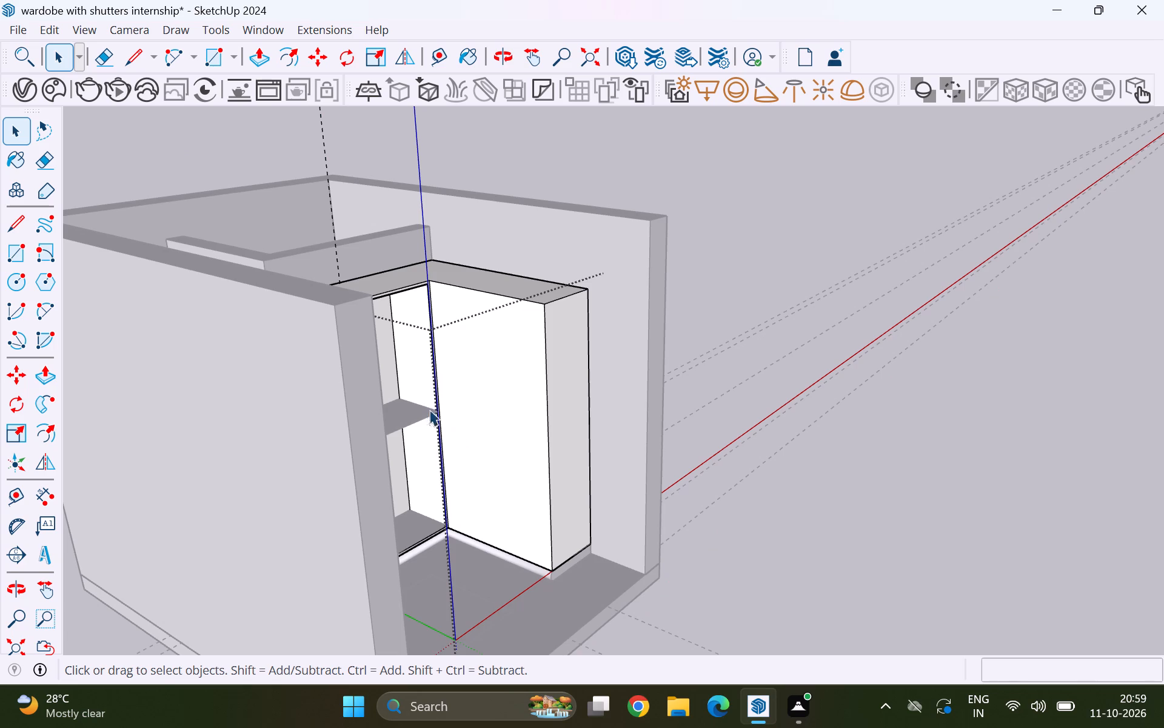
pyautogui.moveTo(432, 410); pyautogui.dragTo(535, 473, button='middle')
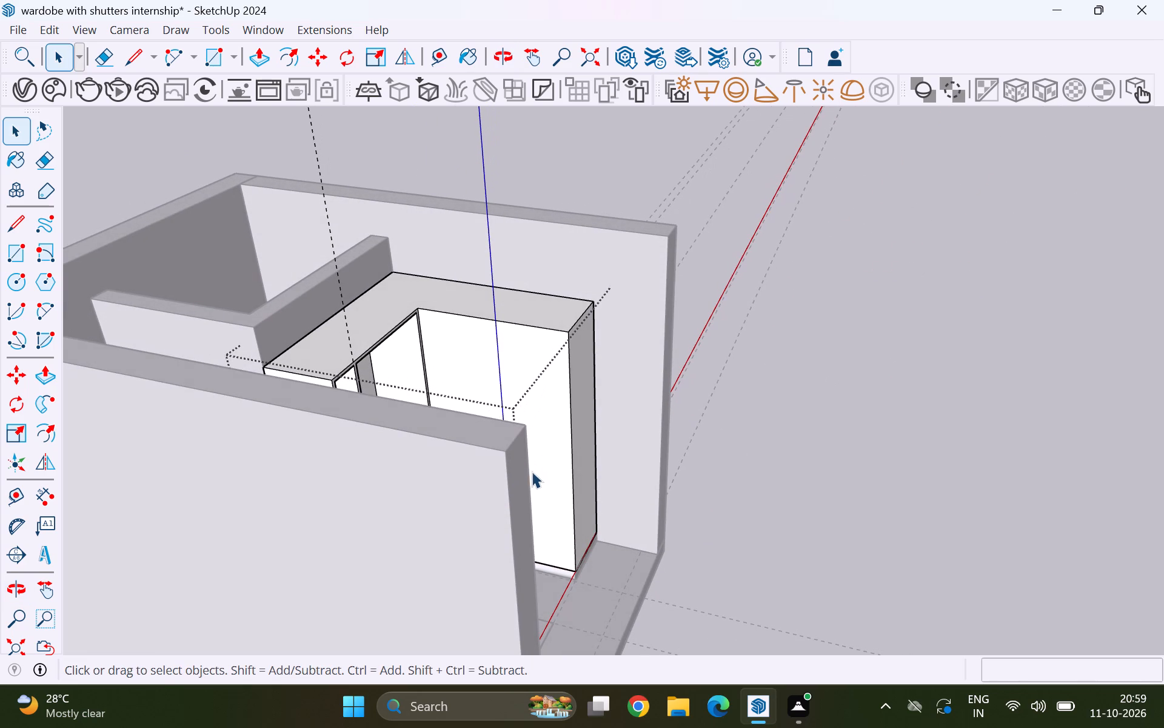
pyautogui.scroll(4, 445, 353)
pyautogui.scroll(9, 415, 303)
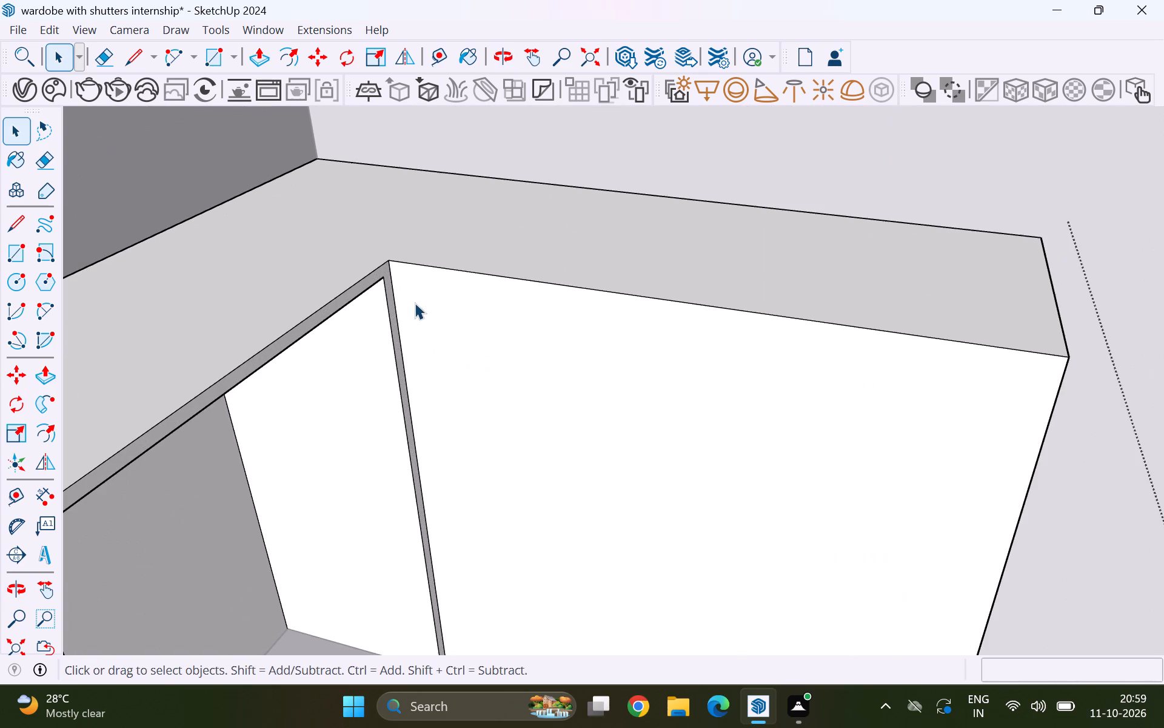
pyautogui.scroll(-3, 446, 318)
pyautogui.moveTo(458, 387); pyautogui.dragTo(525, 374, button='middle')
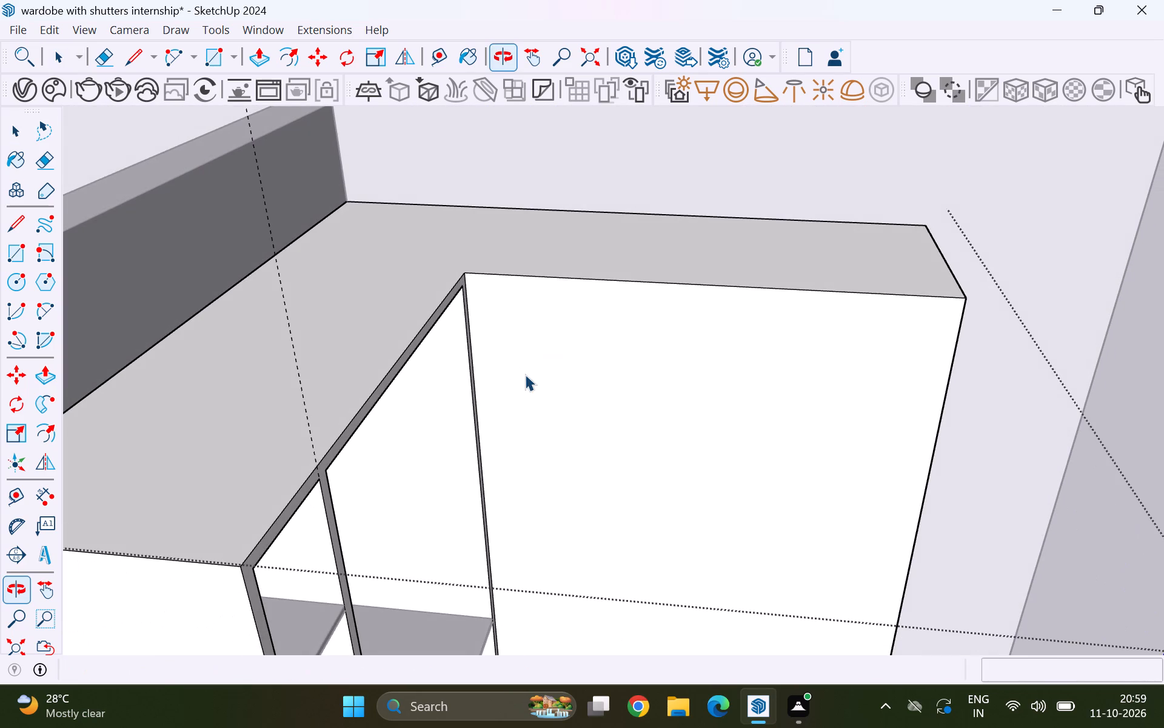
pyautogui.press('f')
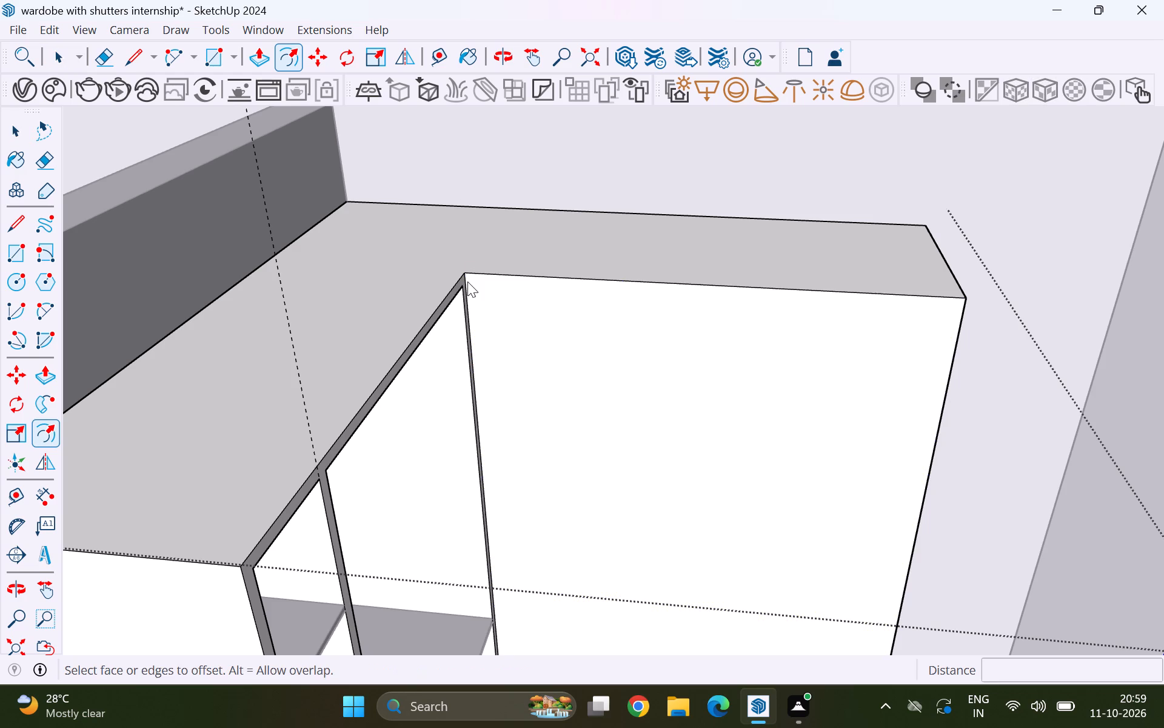
pyautogui.click(472, 290)
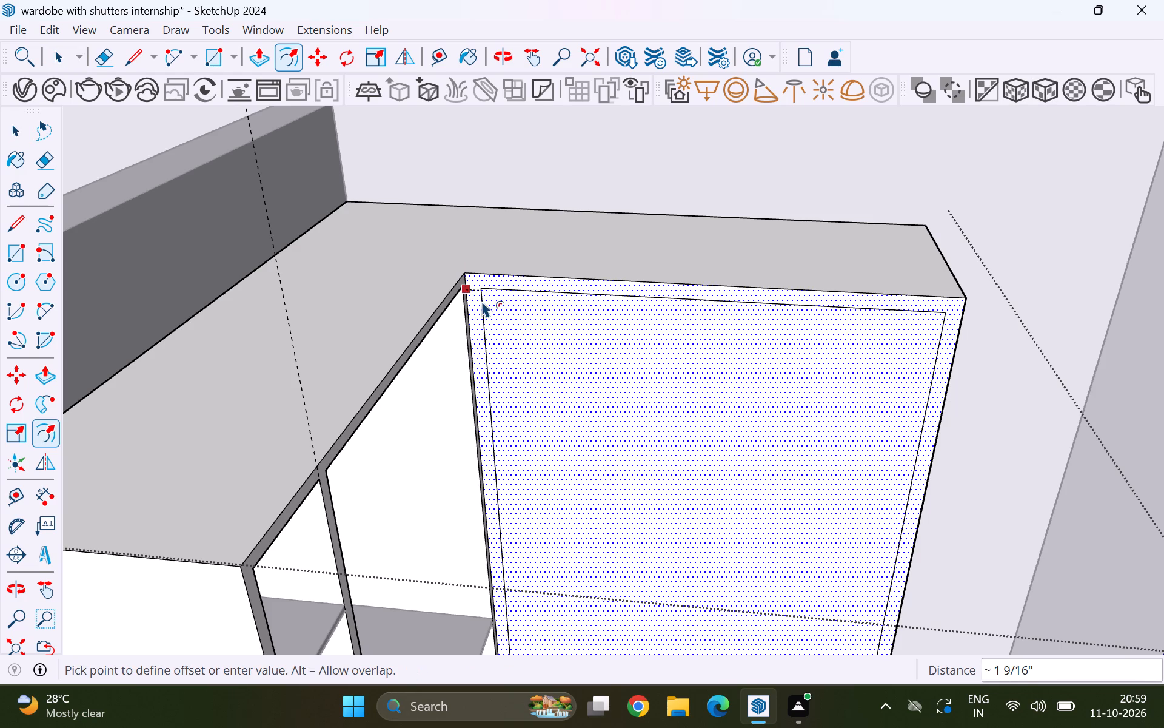
pyautogui.press('1')
pyautogui.press('Return')
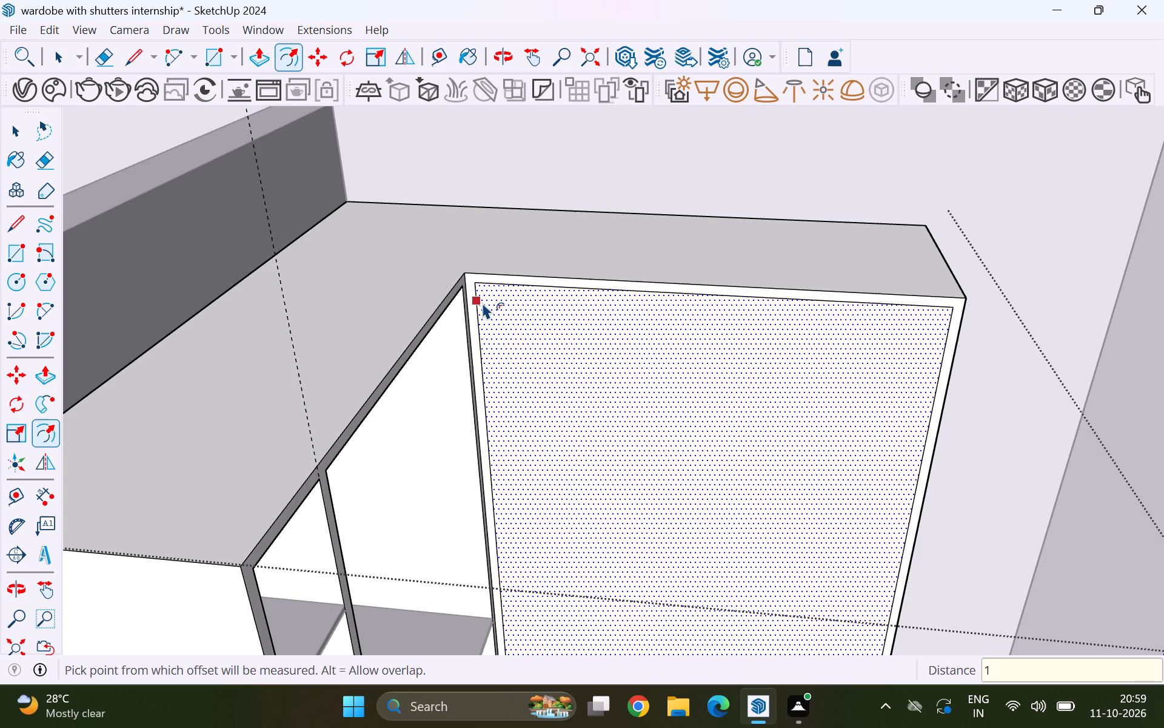
pyautogui.press('space')
pyautogui.scroll(-8, 497, 234)
pyautogui.press('space')
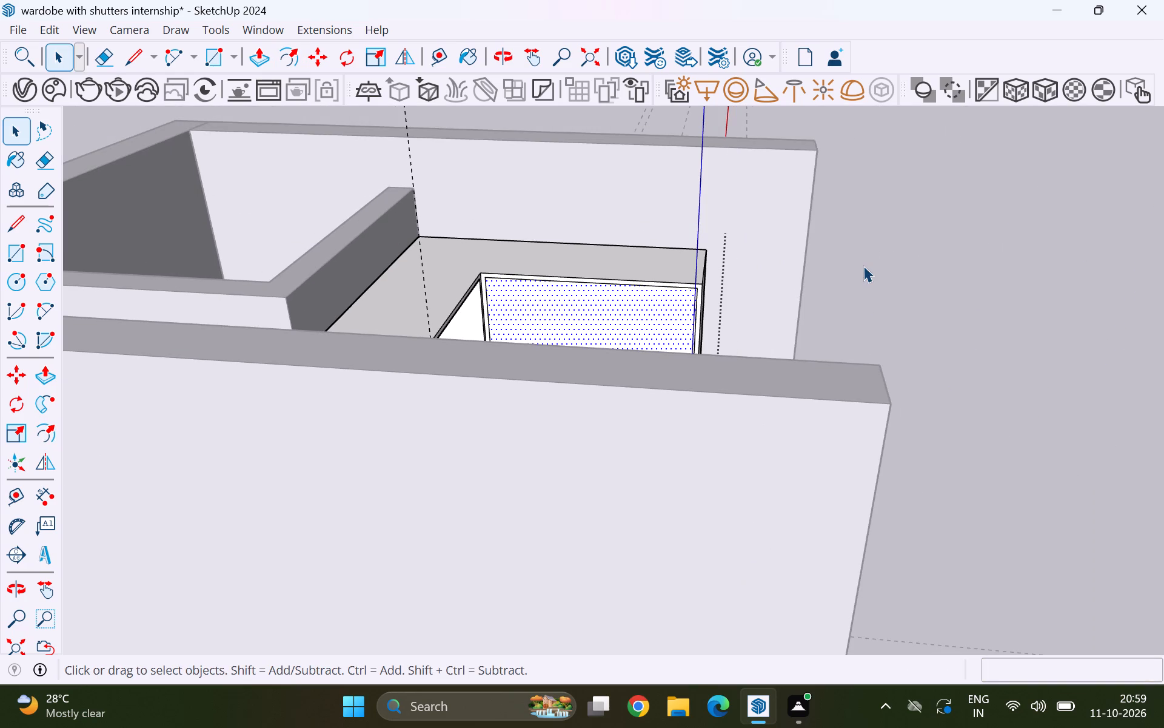
# Close the wardrobe group and hide the room wall group standing in front of the wardrobe.
pyautogui.click(865, 266)
pyautogui.click(727, 426)
pyautogui.rightClick(727, 426)
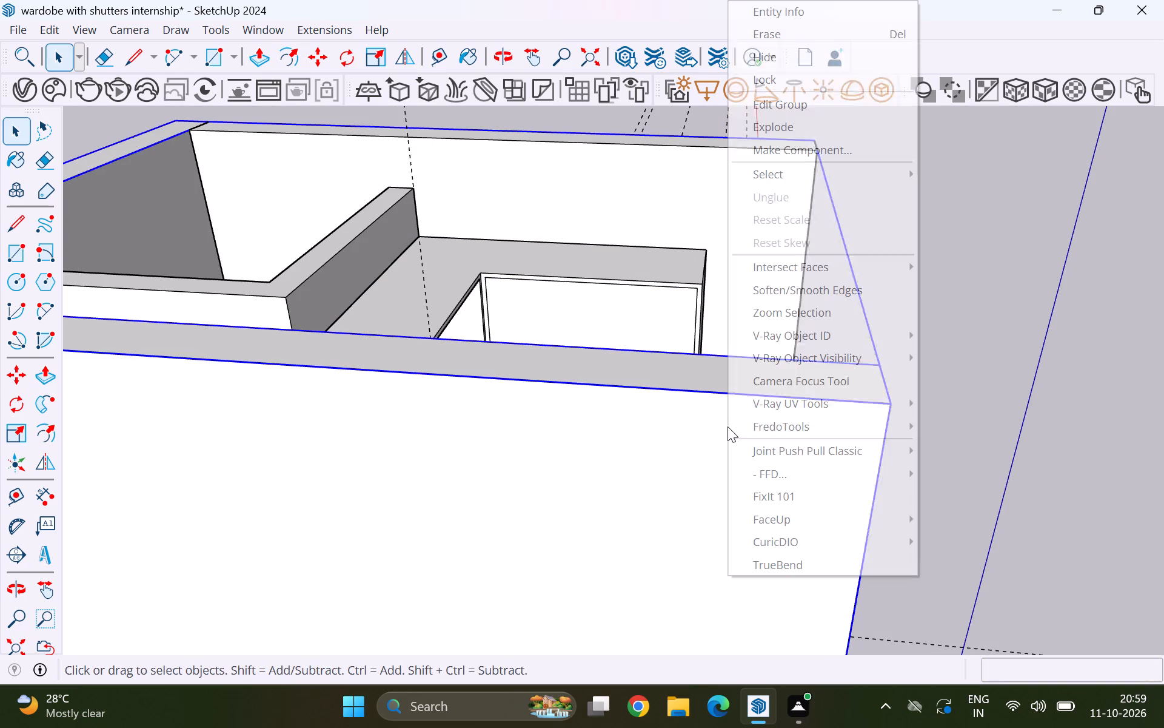
pyautogui.click(764, 62)
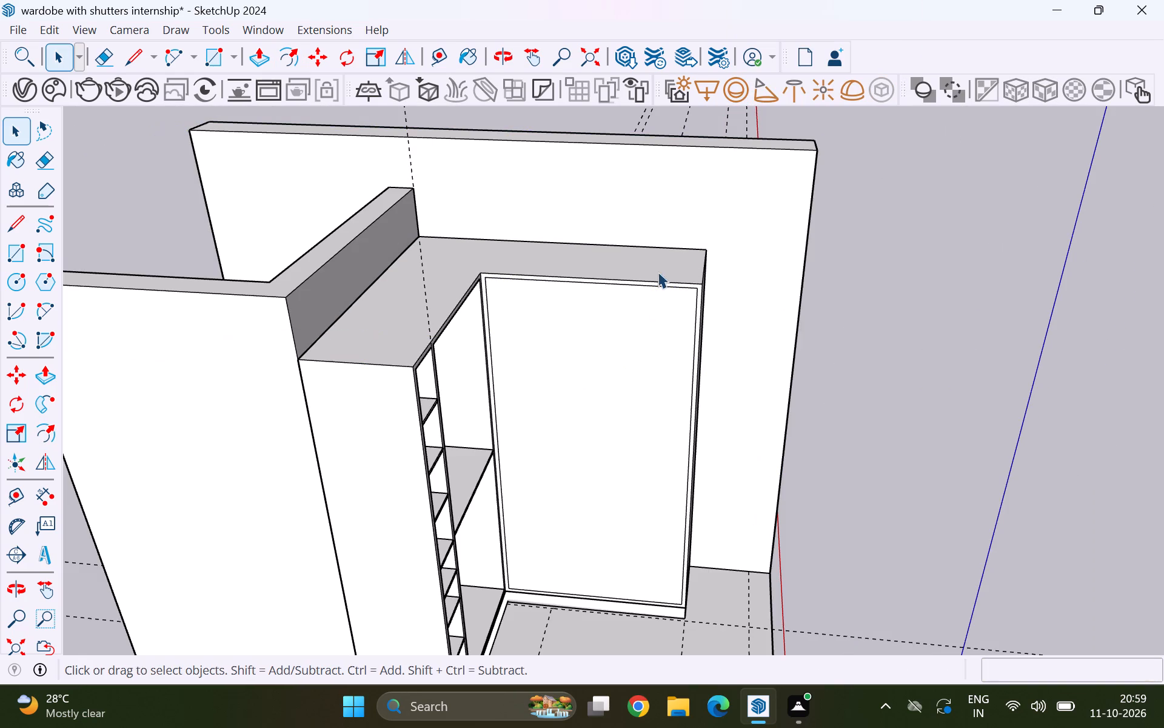
# Reopen the wardrobe group and measure the height of the side wing's framed front face from bottom to top.
pyautogui.scroll(-3, 626, 374)
pyautogui.moveTo(629, 534); pyautogui.dragTo(649, 408, button='middle')
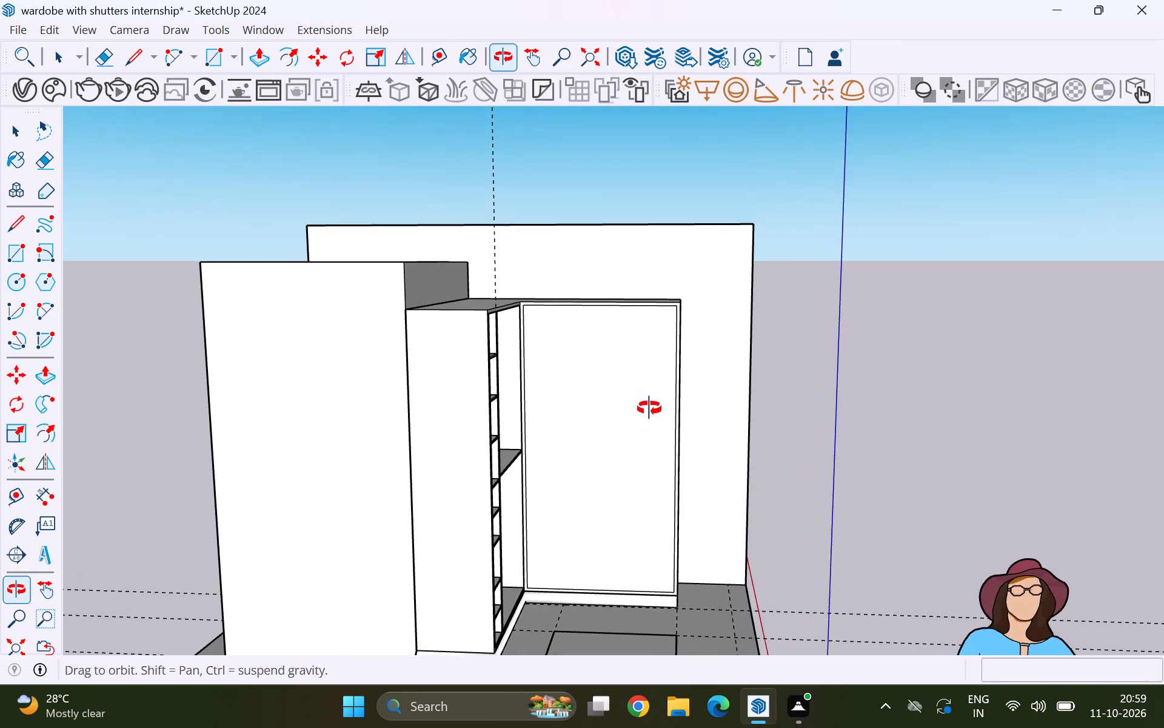
pyautogui.moveTo(649, 408); pyautogui.dragTo(654, 411, button='middle')
pyautogui.scroll(-3, 540, 383)
pyautogui.scroll(4, 606, 431)
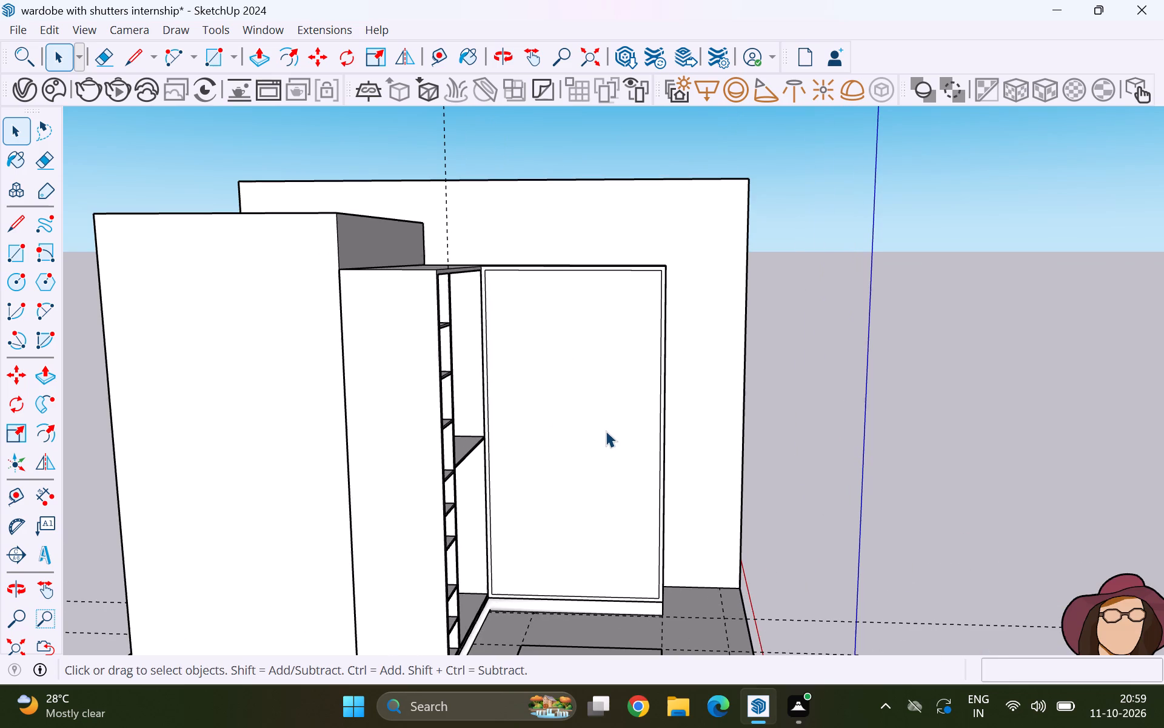
pyautogui.moveTo(619, 430); pyautogui.dragTo(553, 448, button='middle')
pyautogui.middleClick(555, 448)
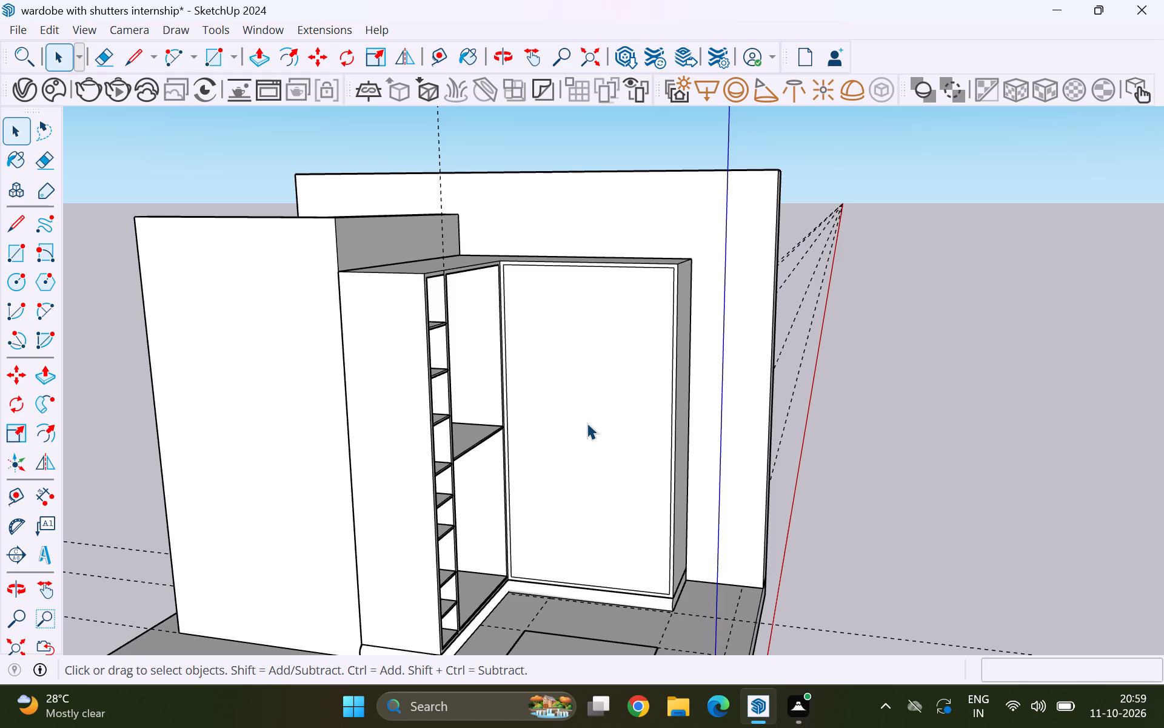
pyautogui.moveTo(604, 427); pyautogui.dragTo(621, 445, button='middle')
pyautogui.scroll(1, 604, 427)
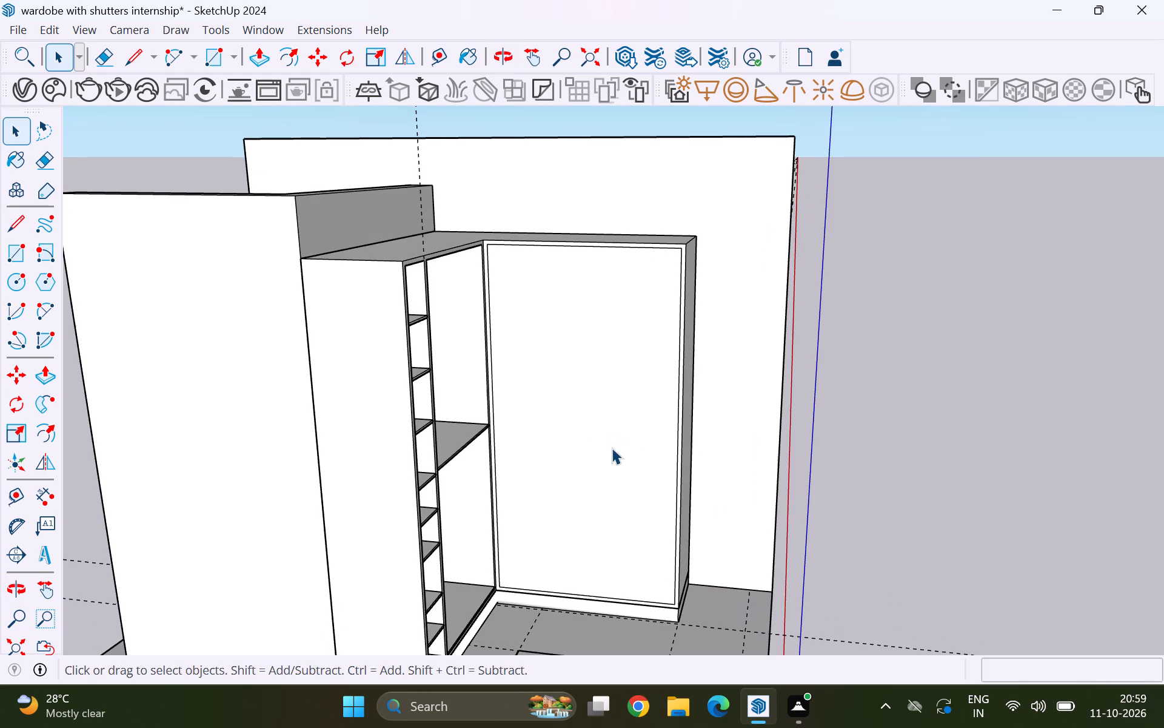
pyautogui.doubleClick(583, 442)
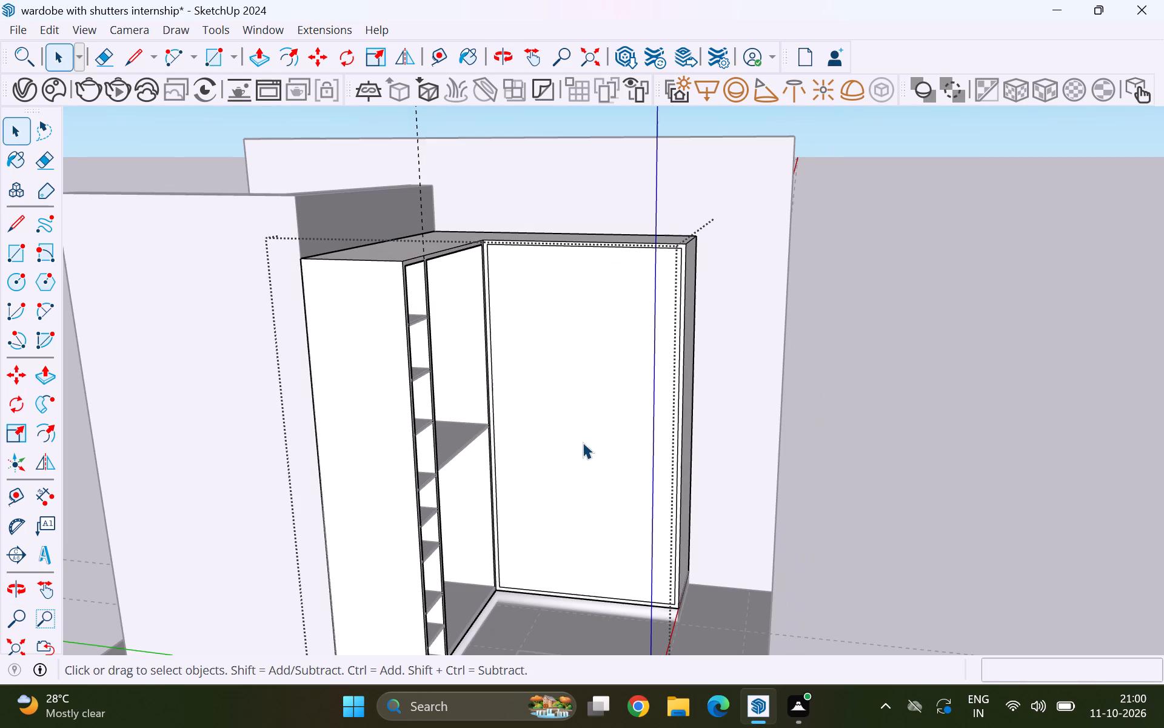
pyautogui.moveTo(520, 420); pyautogui.dragTo(569, 448, button='middle')
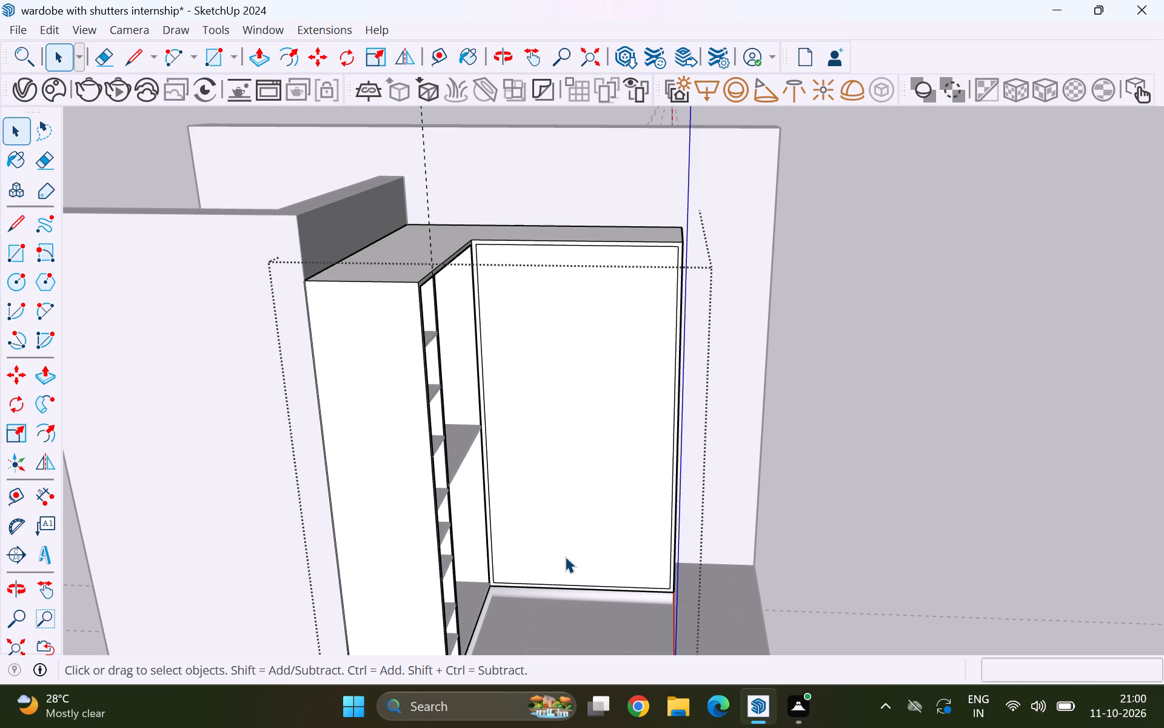
pyautogui.press('t')
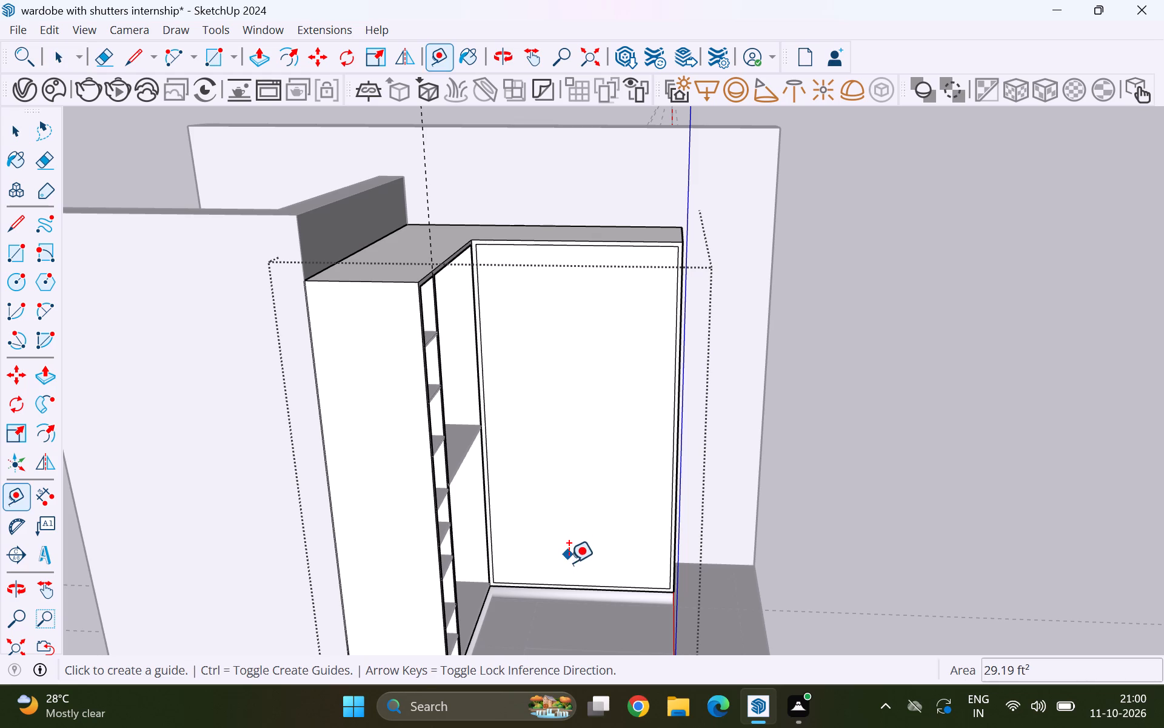
pyautogui.click(563, 580)
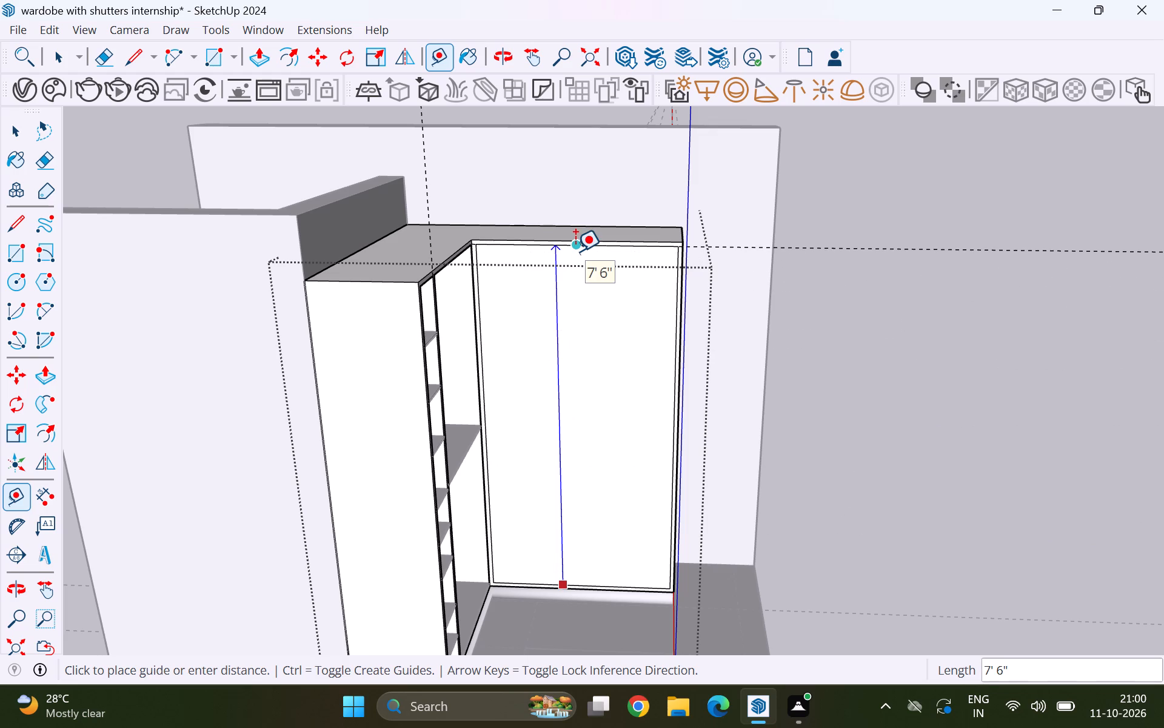
pyautogui.press('space')
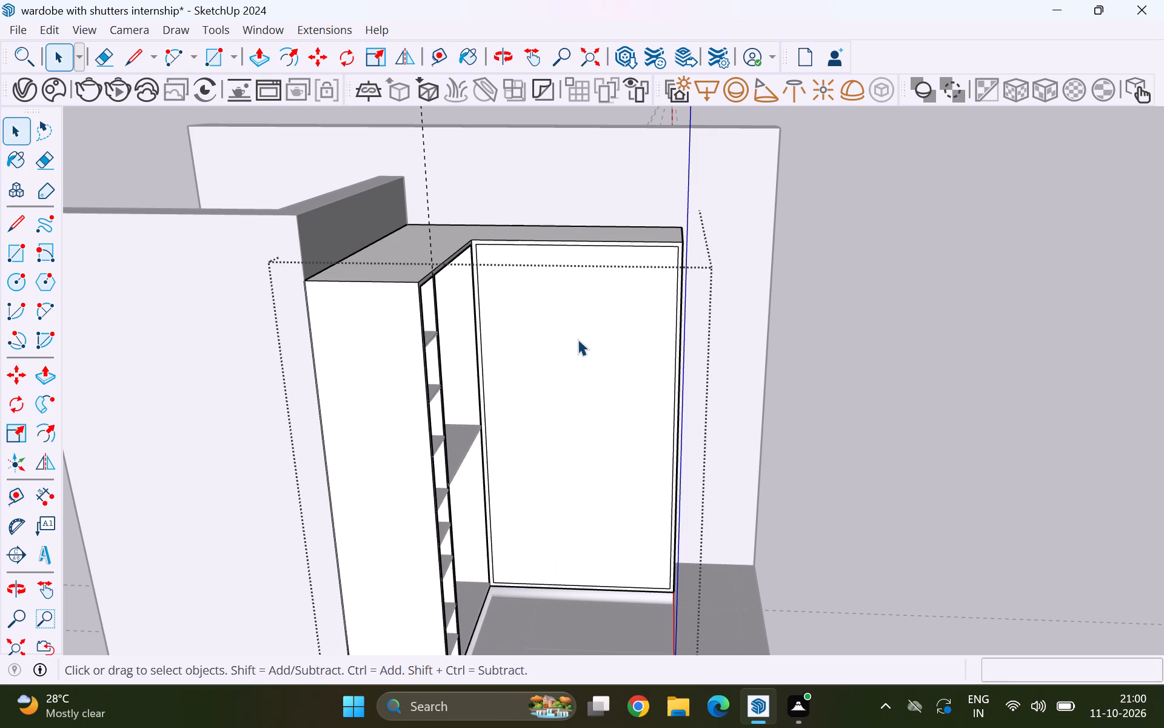
pyautogui.scroll(-3, 580, 343)
pyautogui.moveTo(597, 413); pyautogui.dragTo(275, 374, button='middle')
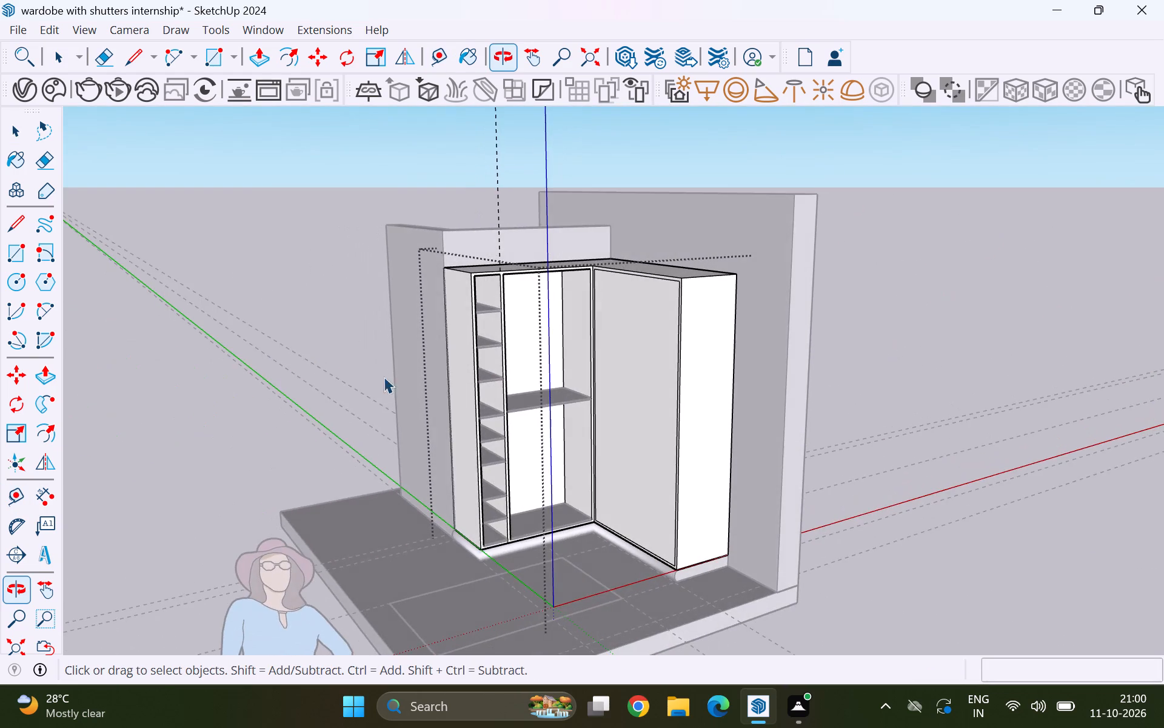
# Measure the height from the wide open compartment's top edge down to the front edge of its shelf.
pyautogui.scroll(4, 609, 278)
pyautogui.scroll(4, 512, 268)
pyautogui.press('t')
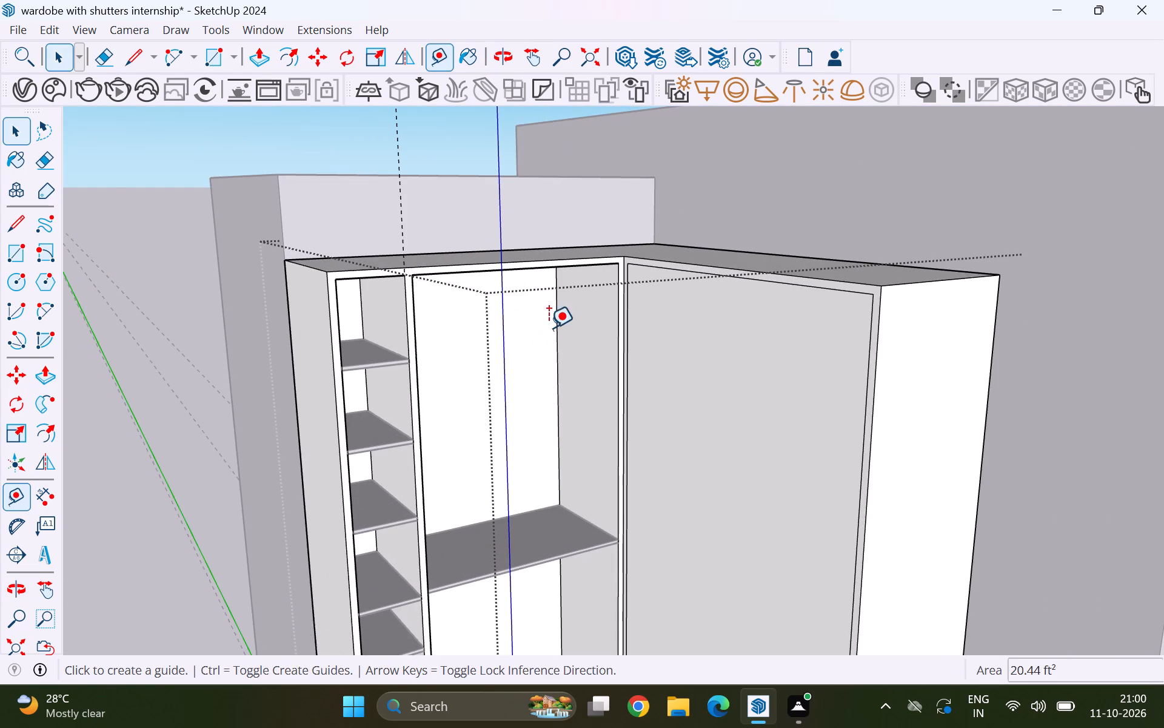
pyautogui.click(543, 272)
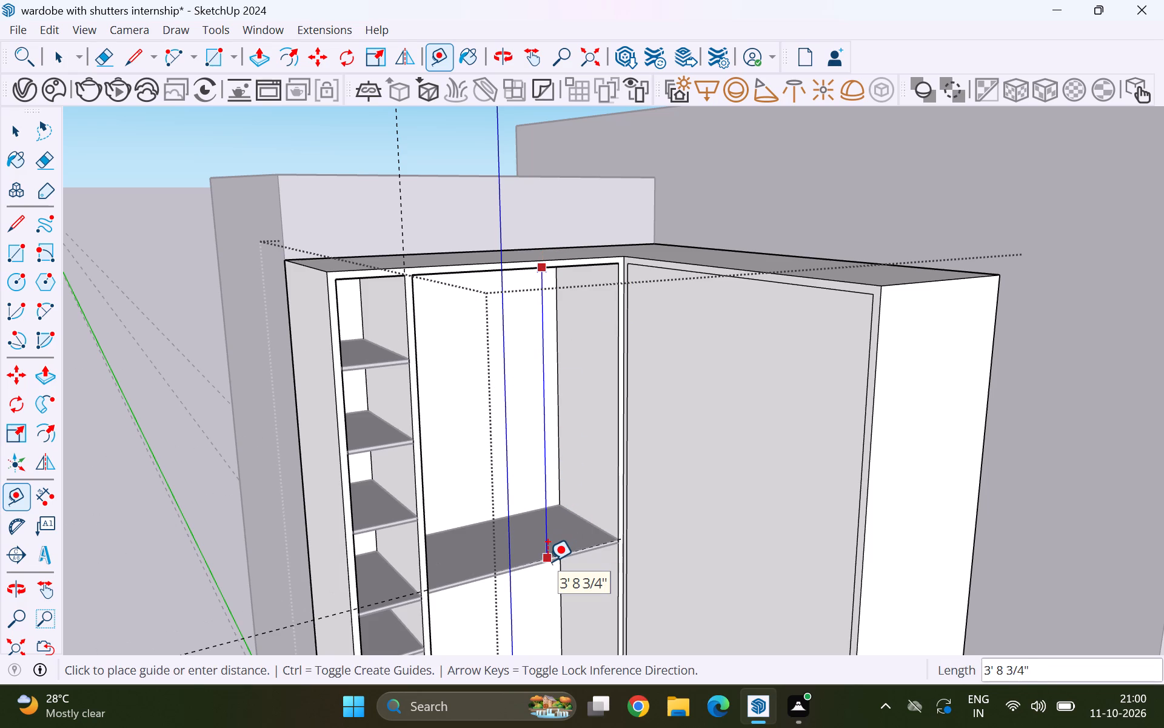
pyautogui.press('space')
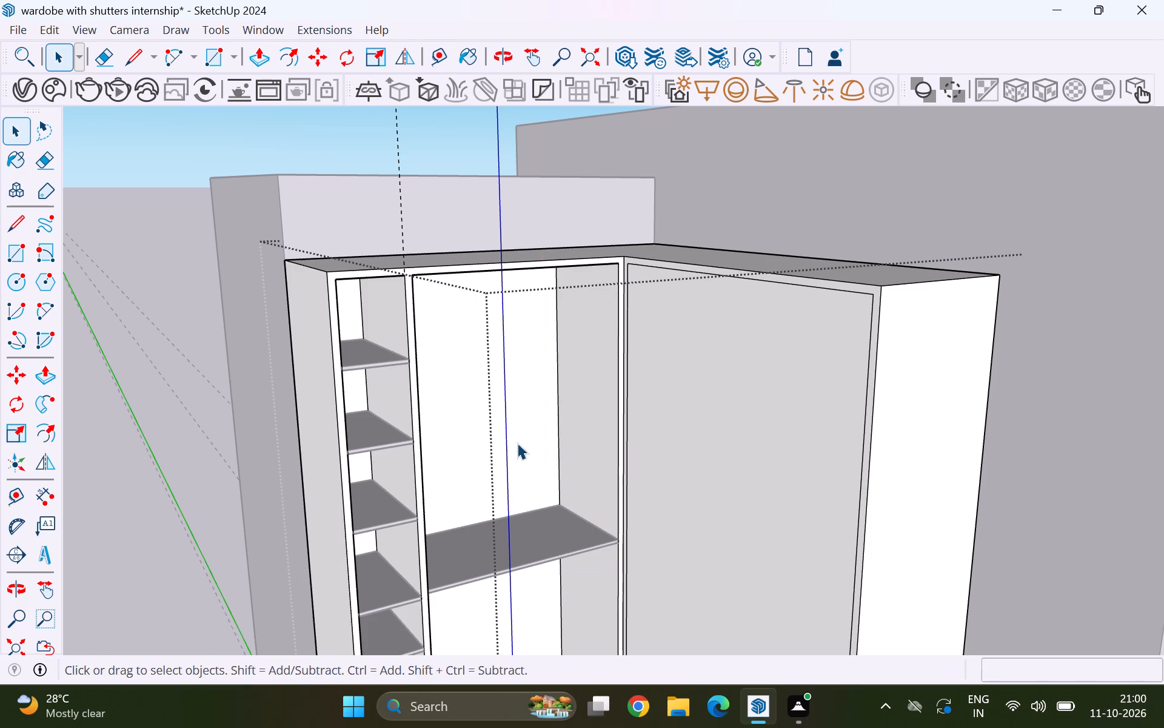
# Examine the side wing's framed front face and its junction with the shelved compartments from several angles.
pyautogui.scroll(-8, 516, 447)
pyautogui.moveTo(529, 548); pyautogui.dragTo(737, 525, button='middle')
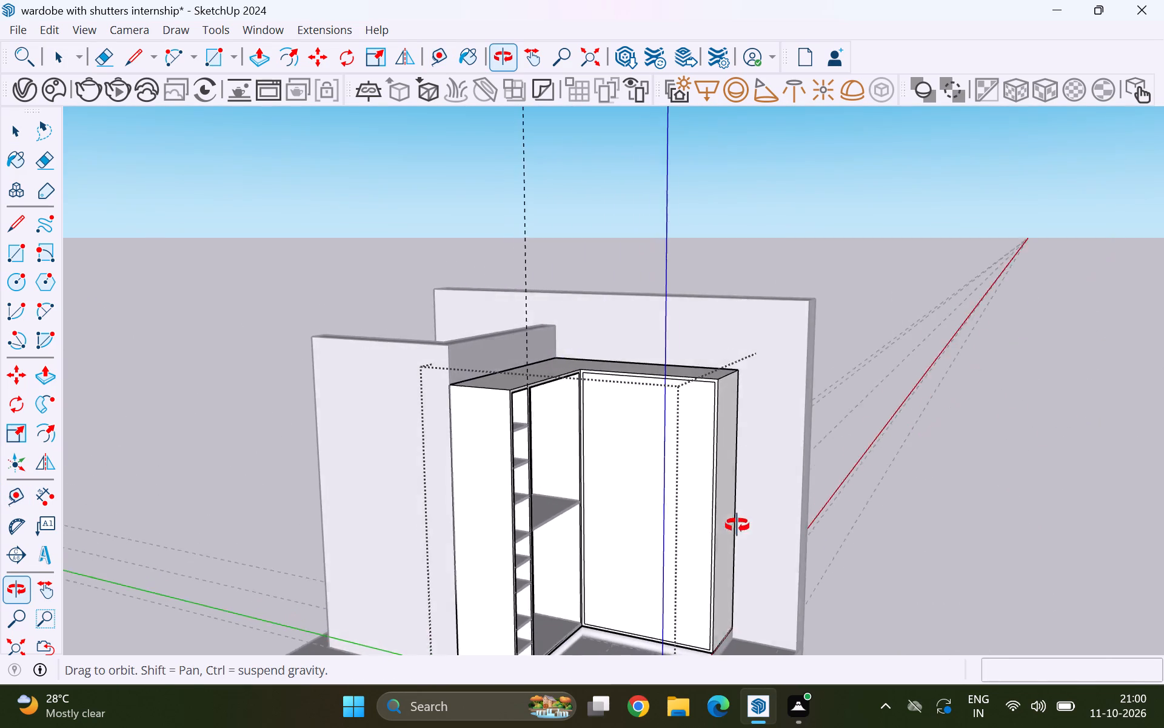
pyautogui.moveTo(737, 525); pyautogui.dragTo(773, 520, button='middle')
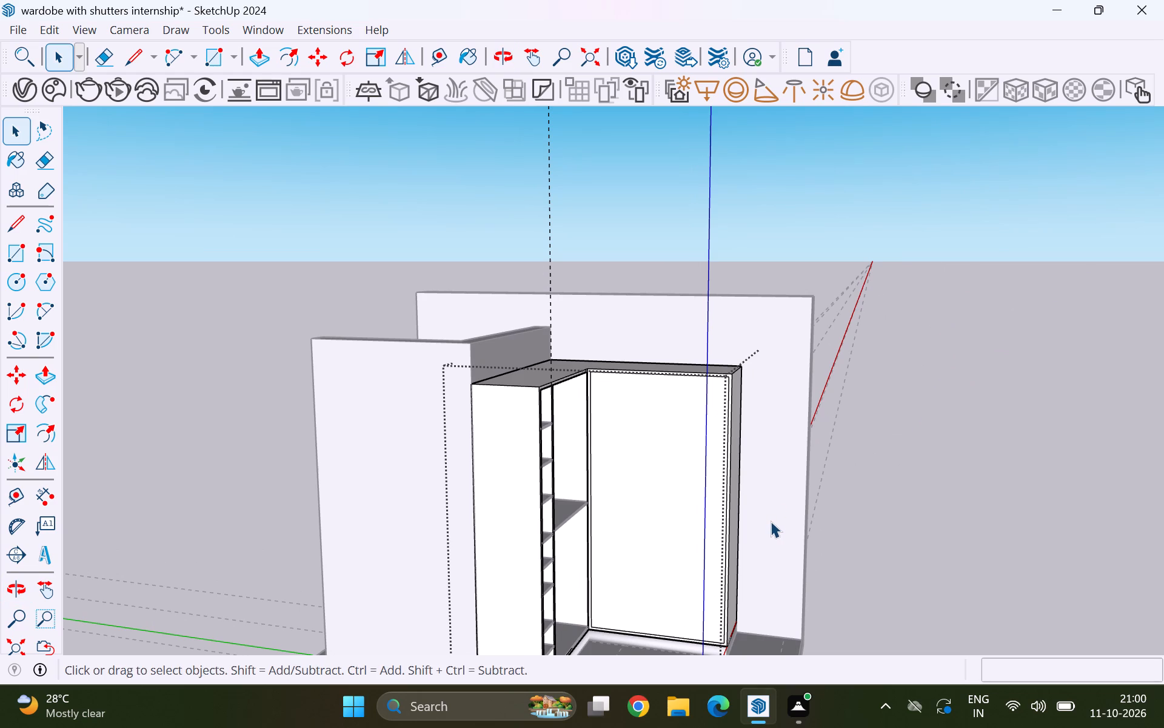
pyautogui.moveTo(769, 522); pyautogui.dragTo(735, 525, button='middle')
pyautogui.scroll(1, 767, 522)
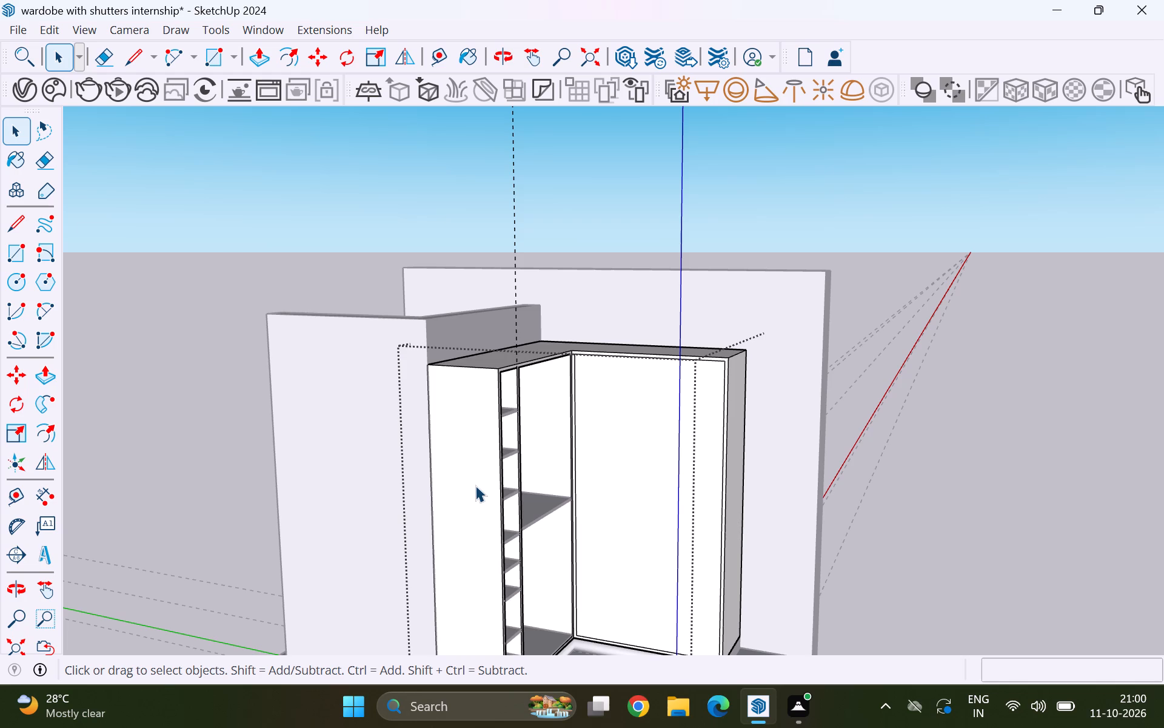
pyautogui.moveTo(475, 485); pyautogui.dragTo(589, 485, button='middle')
pyautogui.middleClick(589, 485)
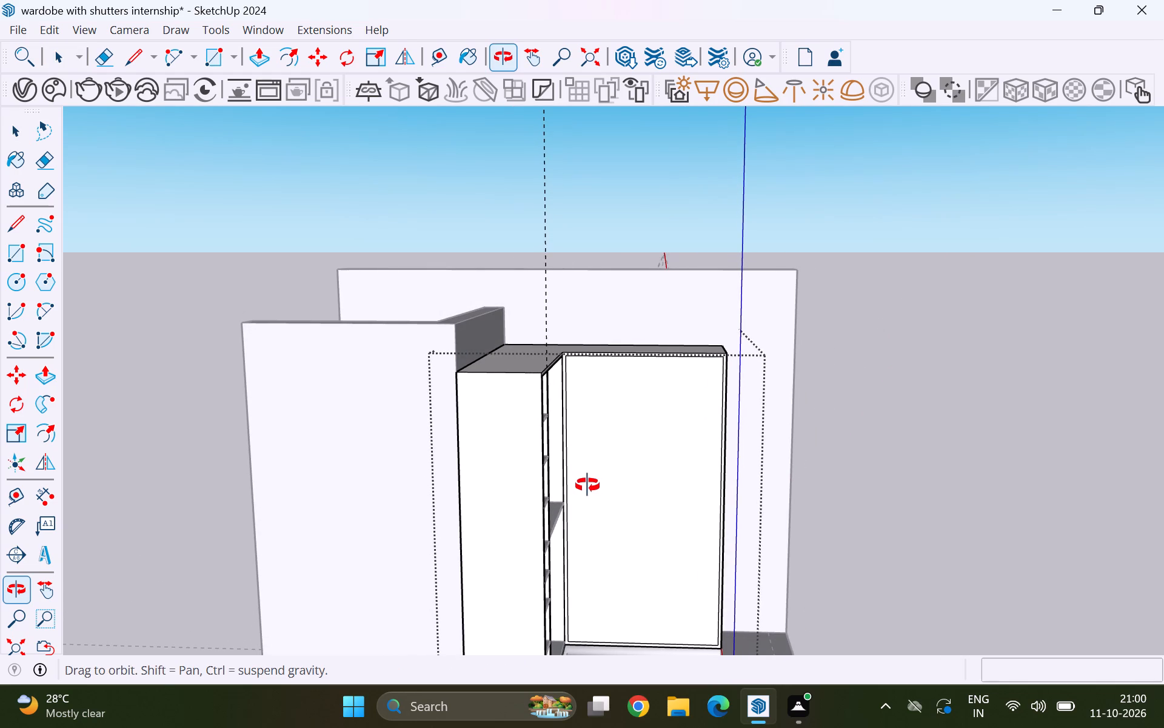
pyautogui.middleClick(583, 485)
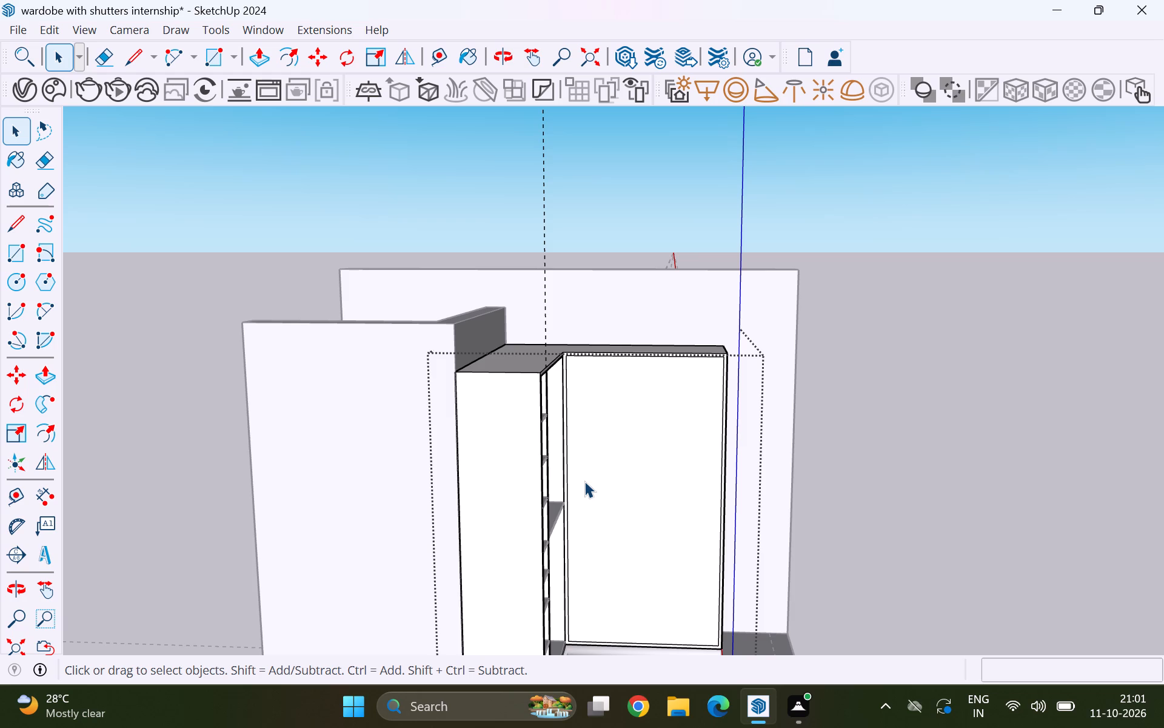
pyautogui.moveTo(599, 487); pyautogui.dragTo(656, 472, button='middle')
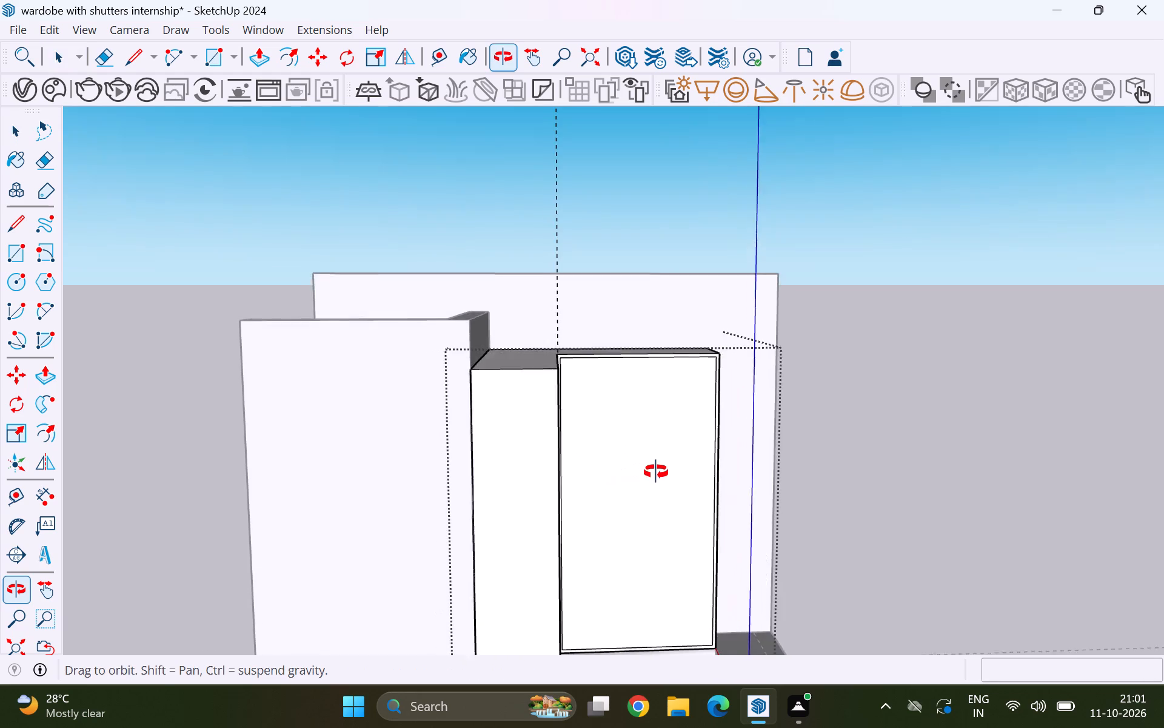
pyautogui.moveTo(656, 472); pyautogui.dragTo(615, 459, button='middle')
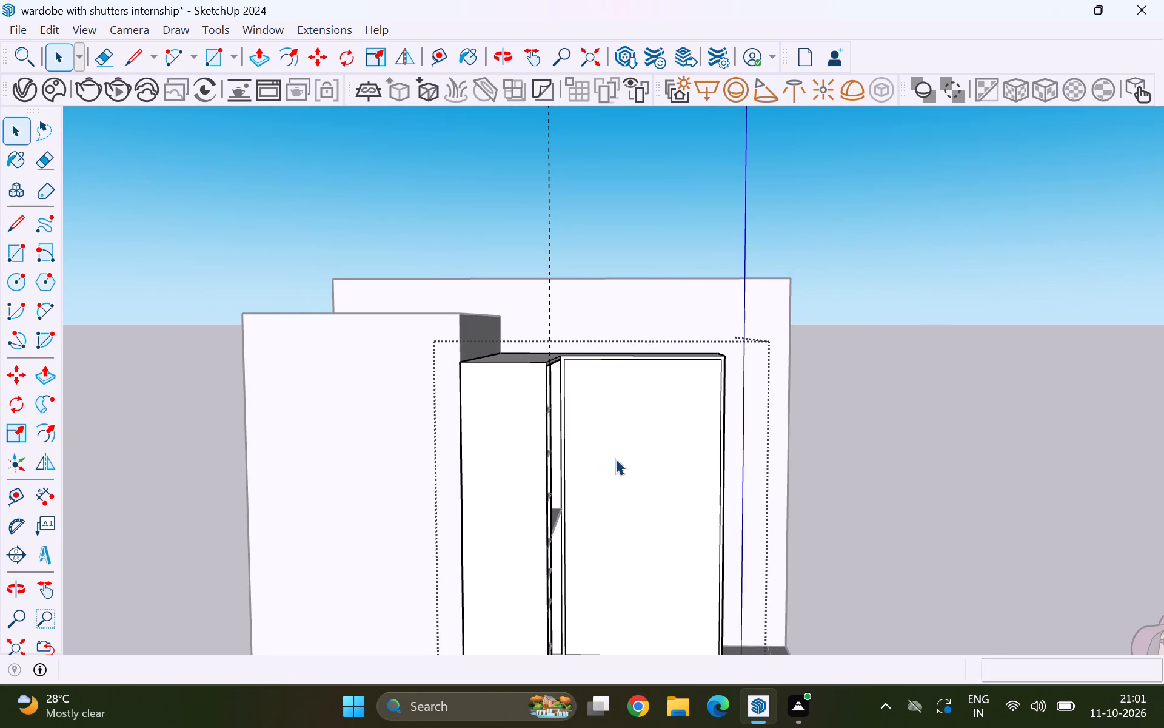
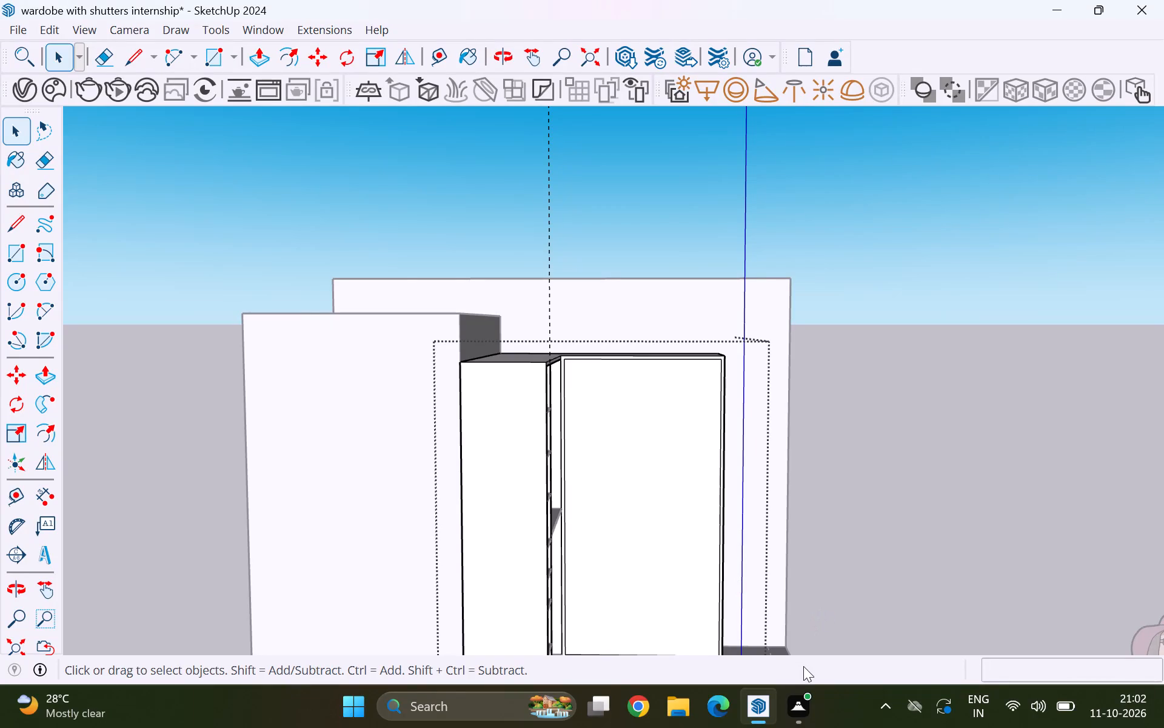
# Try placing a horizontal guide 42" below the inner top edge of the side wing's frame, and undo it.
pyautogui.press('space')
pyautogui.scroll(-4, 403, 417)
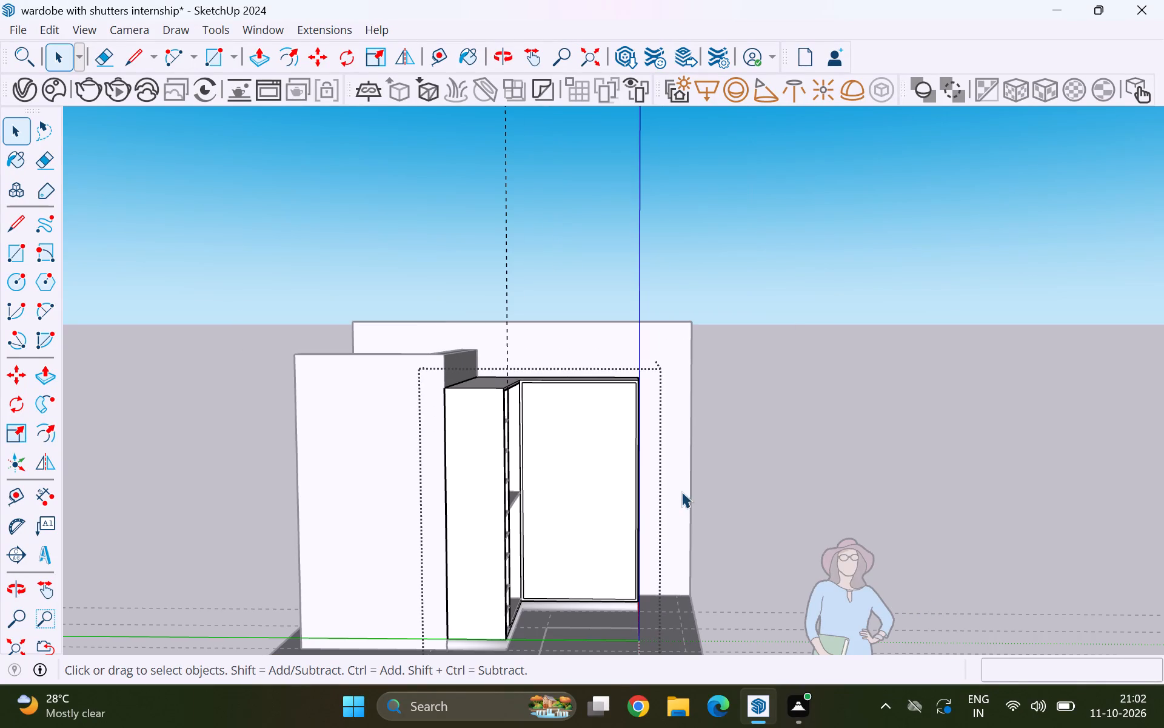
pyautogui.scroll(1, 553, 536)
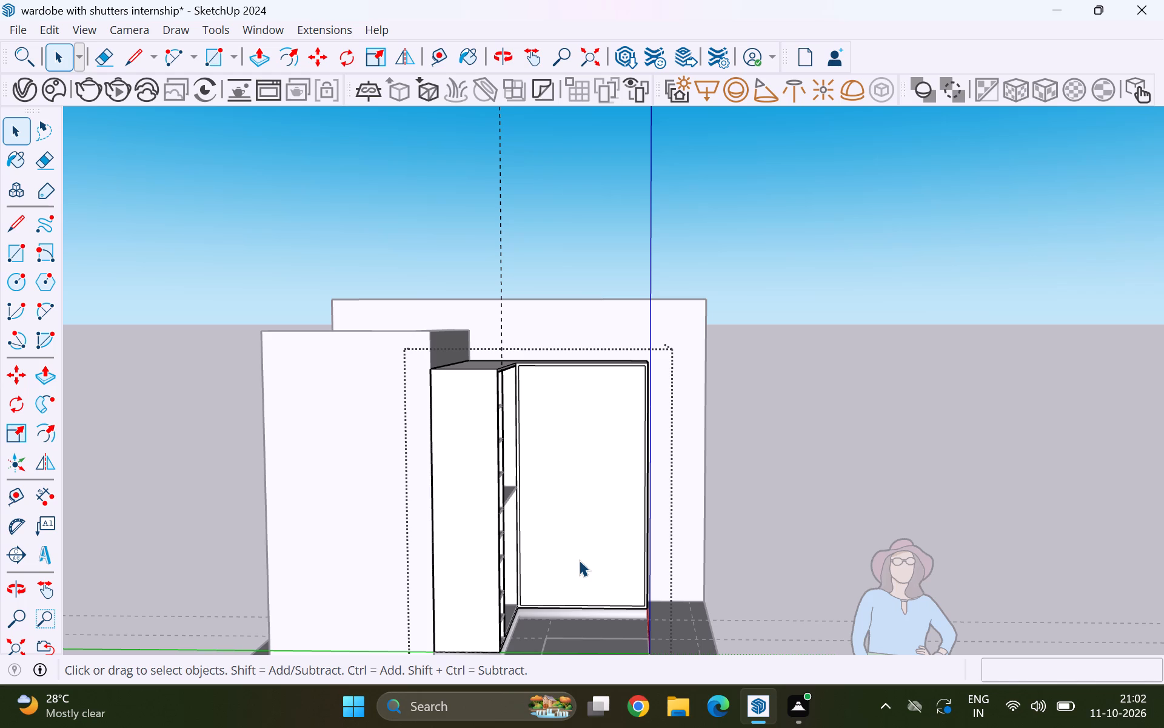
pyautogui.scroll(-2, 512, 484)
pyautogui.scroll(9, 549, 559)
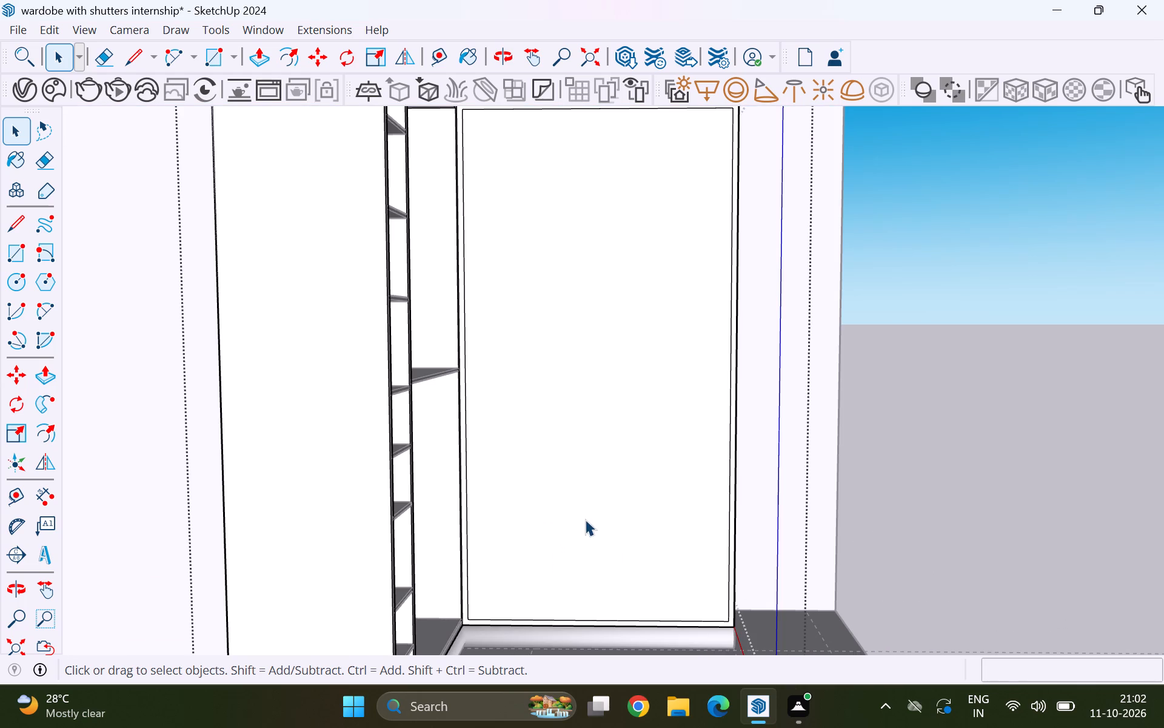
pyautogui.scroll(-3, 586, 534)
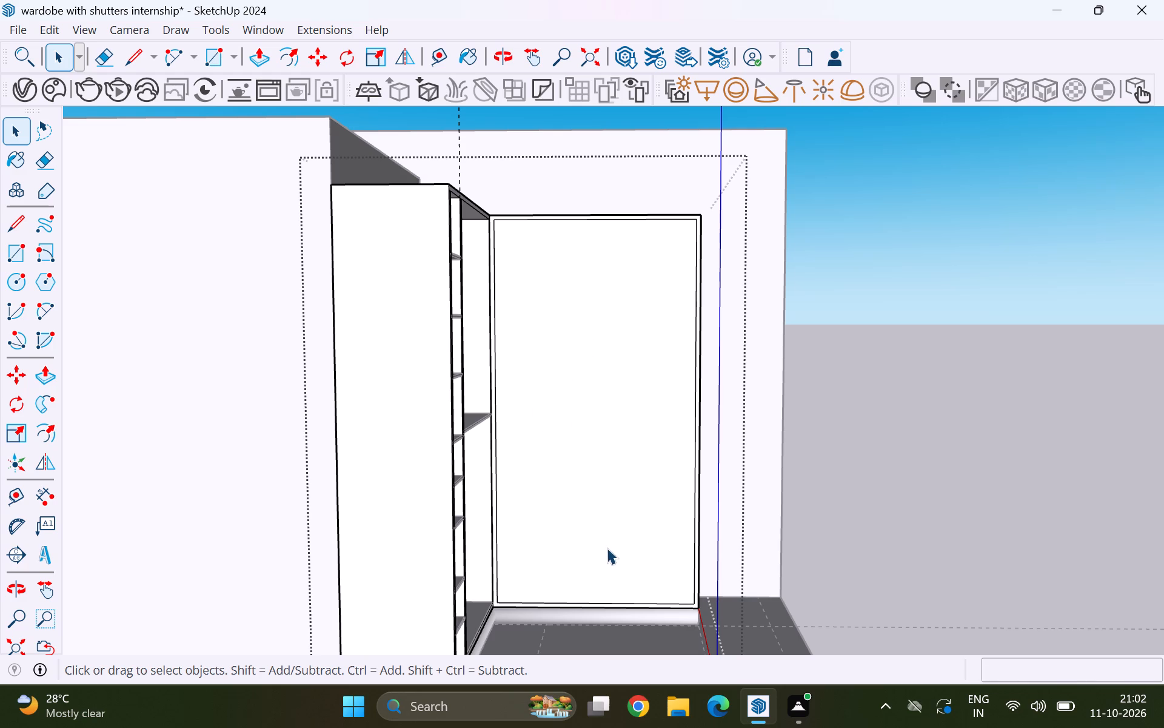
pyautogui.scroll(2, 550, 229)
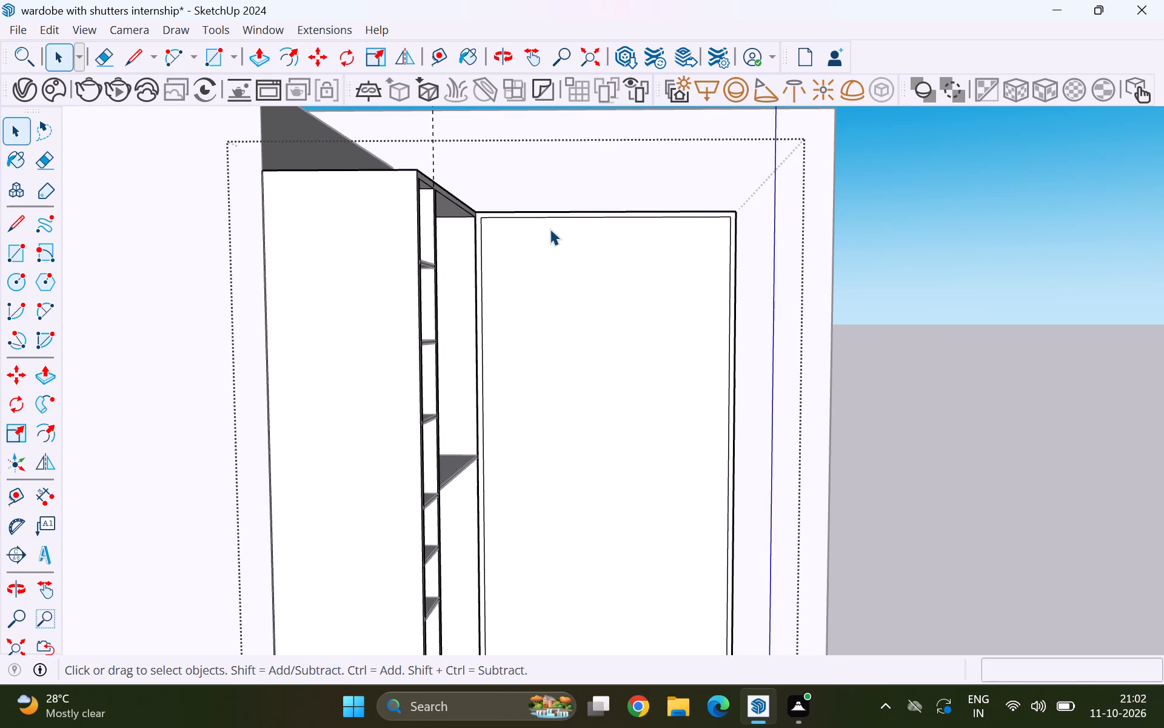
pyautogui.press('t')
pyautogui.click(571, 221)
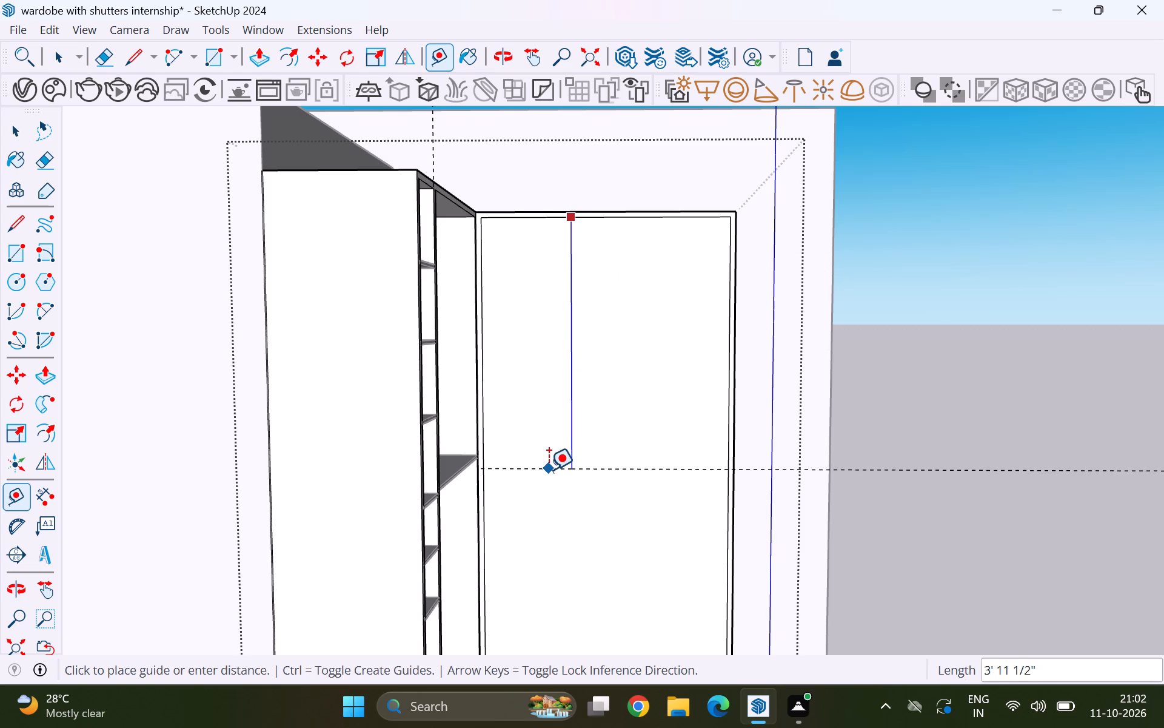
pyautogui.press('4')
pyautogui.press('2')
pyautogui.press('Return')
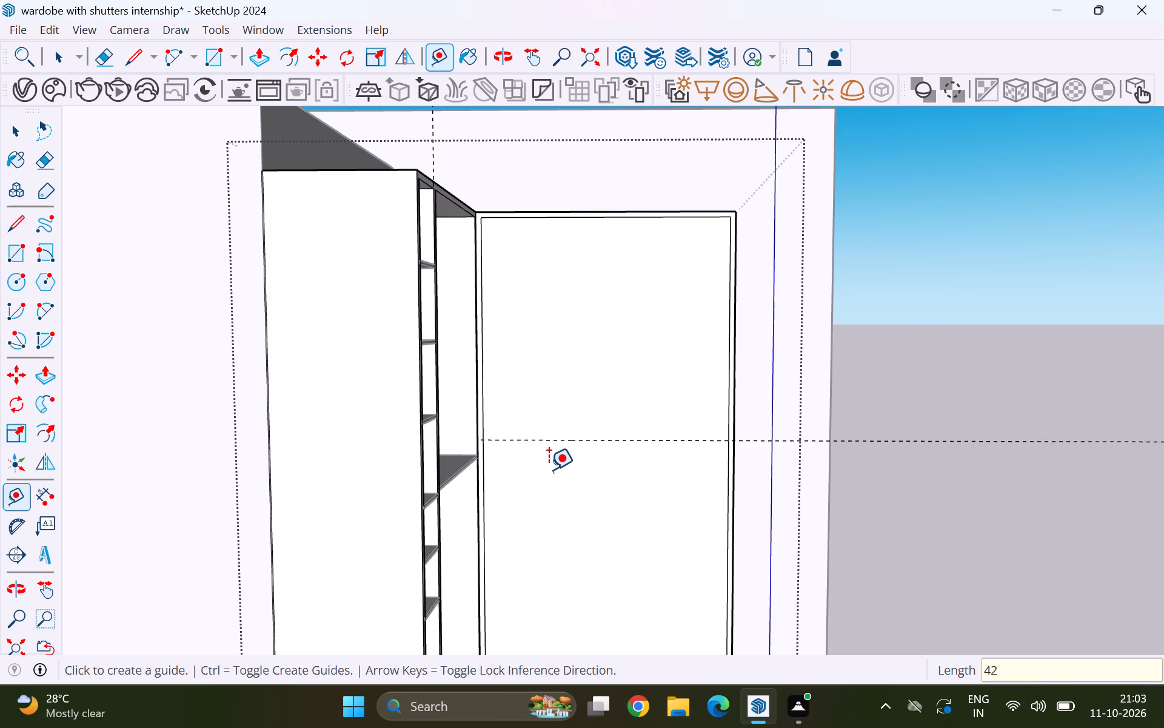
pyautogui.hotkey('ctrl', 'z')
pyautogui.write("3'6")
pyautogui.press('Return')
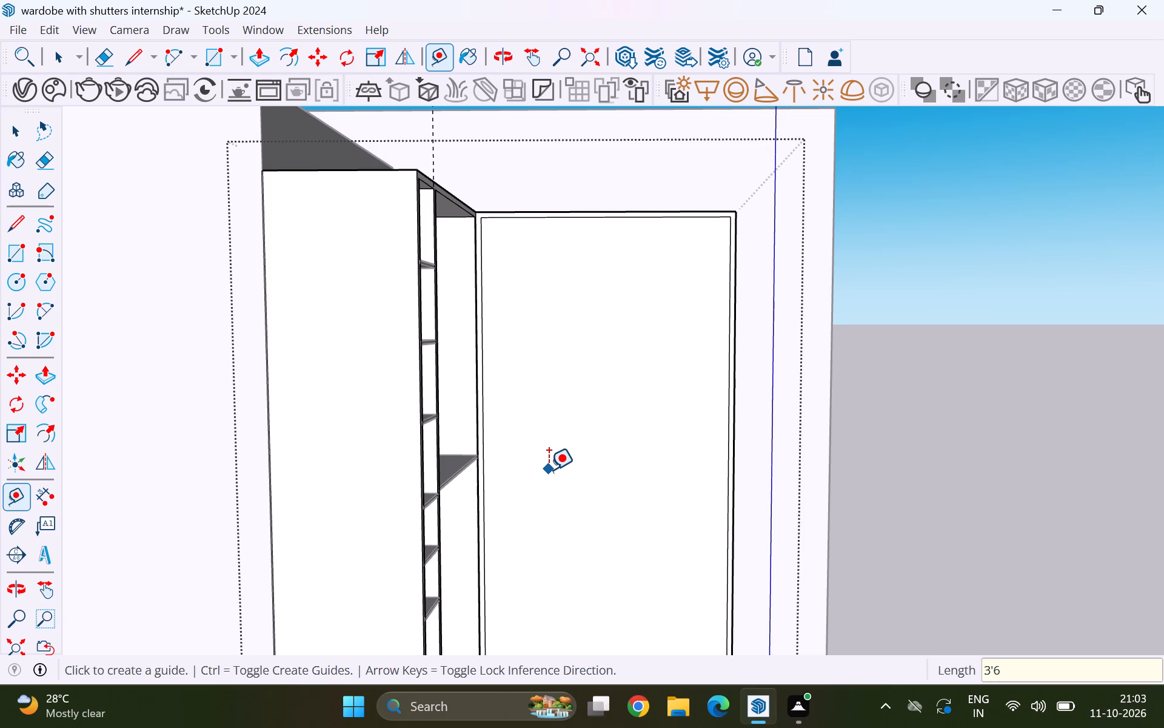
# Place horizontal guides 3'6" below the inner top edge of the side wing's frame and another 1' below that.
pyautogui.click(575, 214)
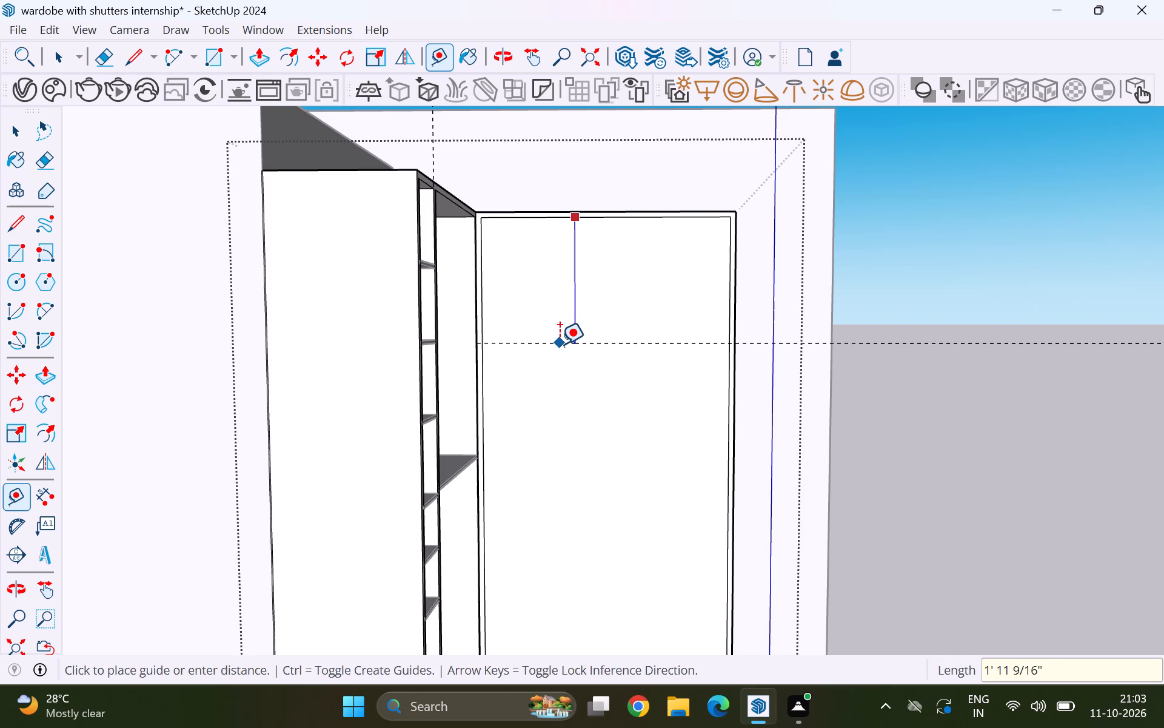
pyautogui.press('3')
pyautogui.write("'6")
pyautogui.press('Return')
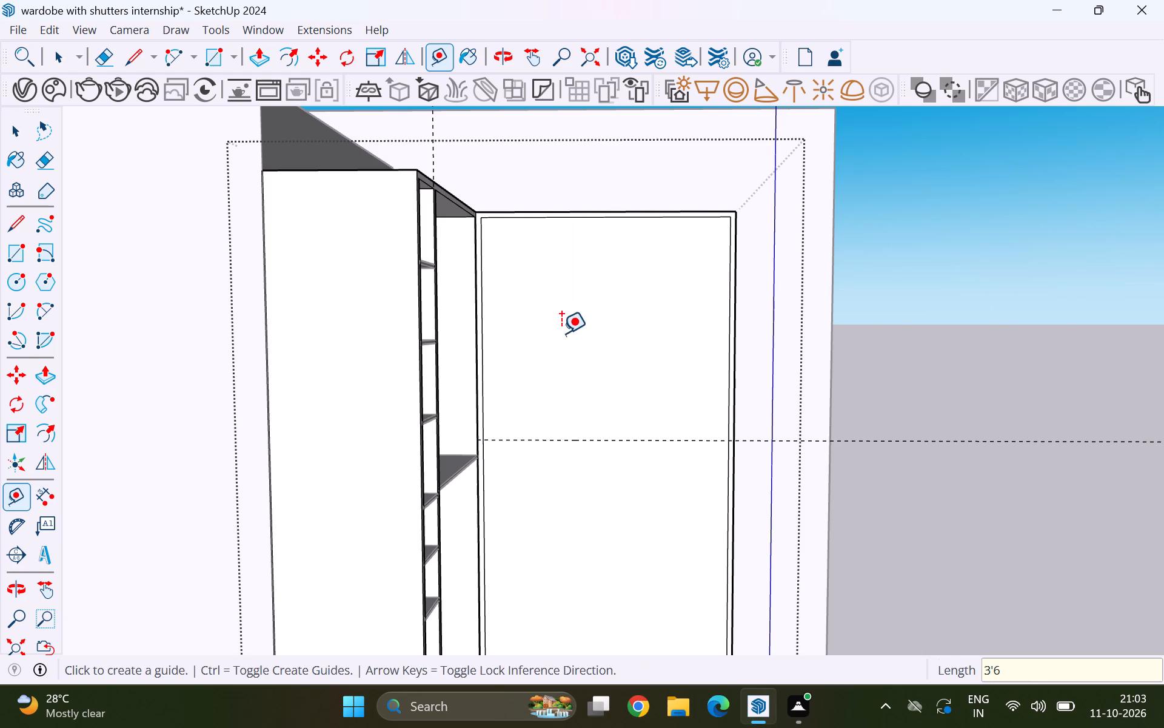
pyautogui.scroll(-1, 561, 342)
pyautogui.scroll(4, 577, 510)
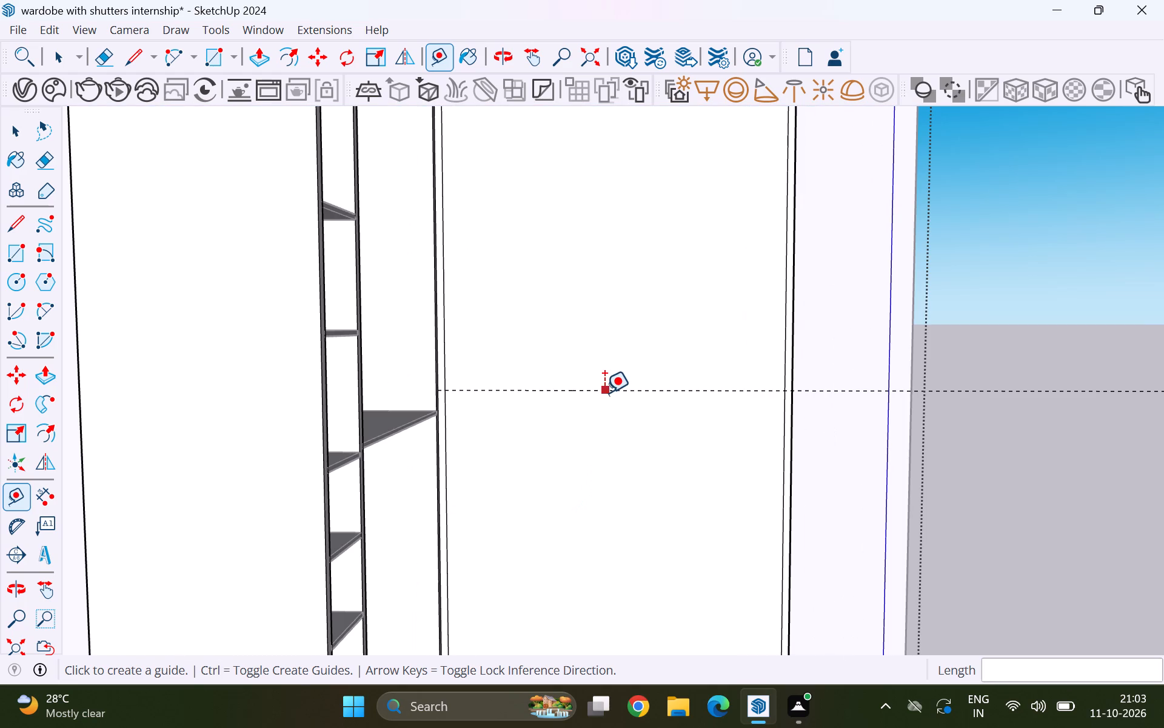
pyautogui.click(604, 393)
pyautogui.write("1'")
pyautogui.press('Return')
# Add three more horizontal guides on the side wing's front face, each 9" below the previous one.
pyautogui.scroll(-6, 620, 329)
pyautogui.scroll(4, 607, 496)
pyautogui.click(612, 387)
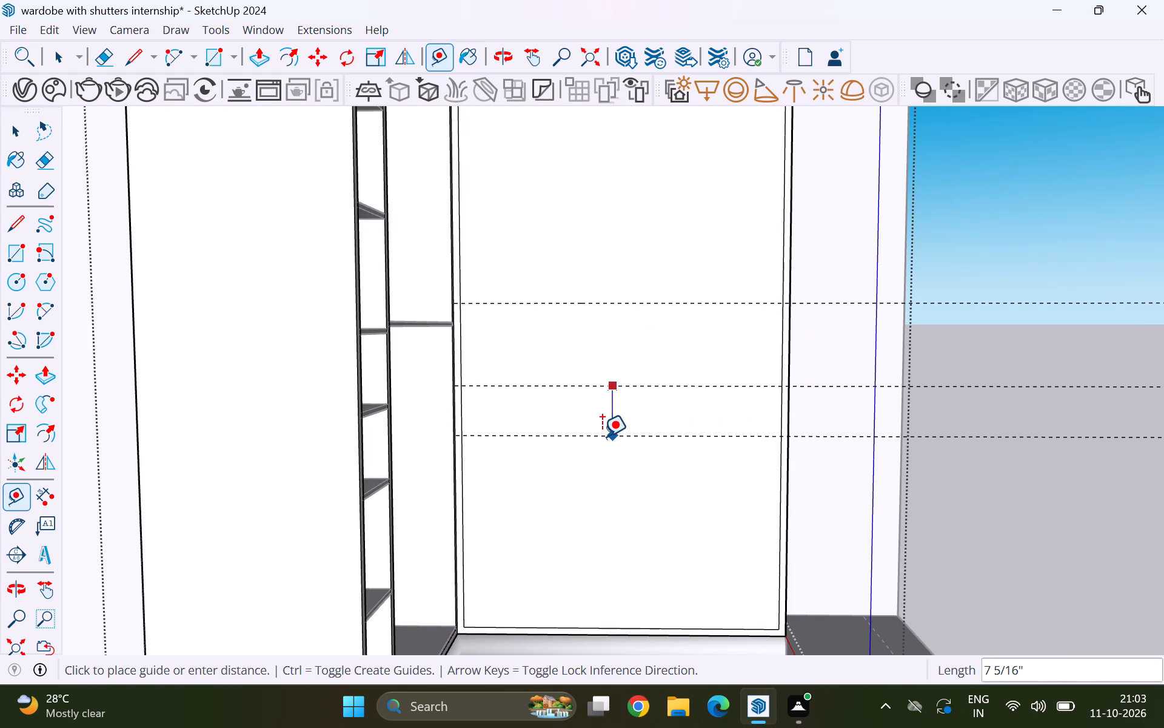
pyautogui.press('9')
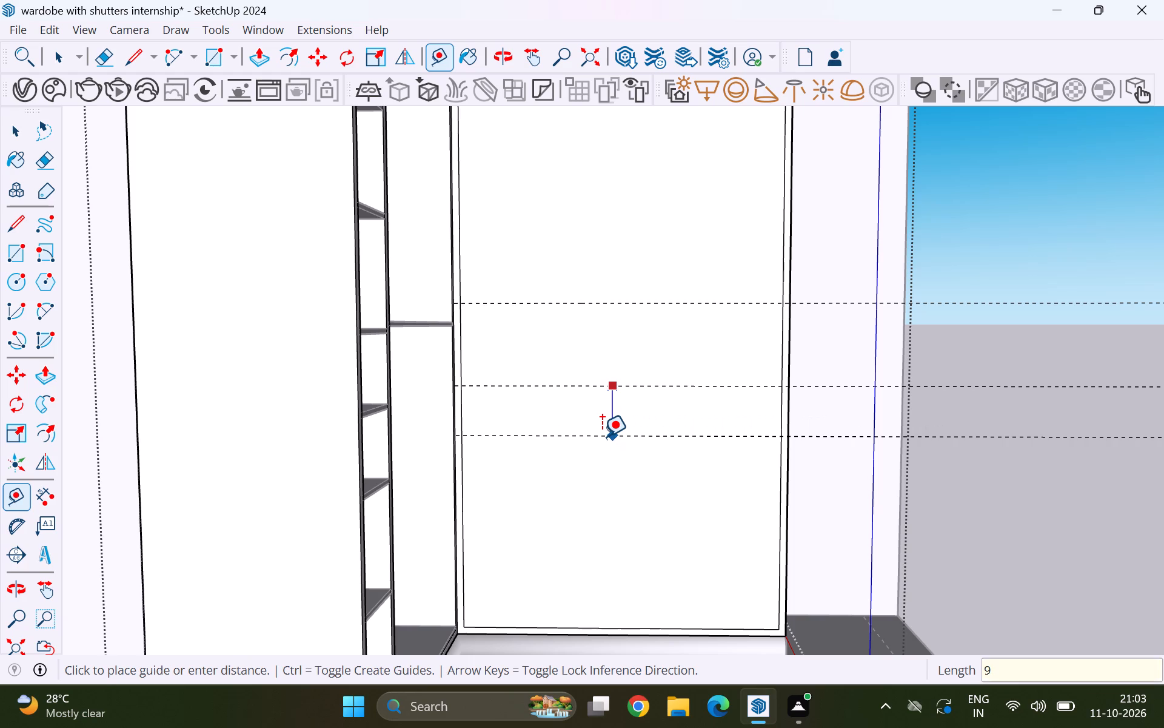
pyautogui.press('Return')
pyautogui.click(605, 448)
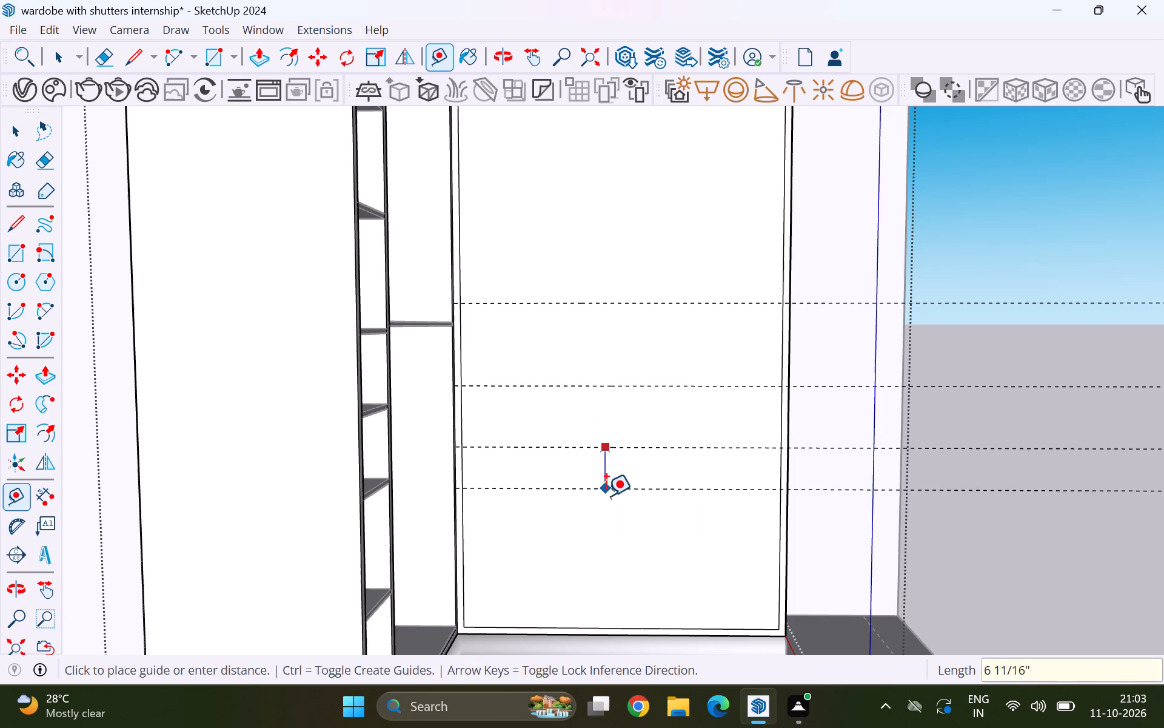
pyautogui.press('9')
pyautogui.press('Return')
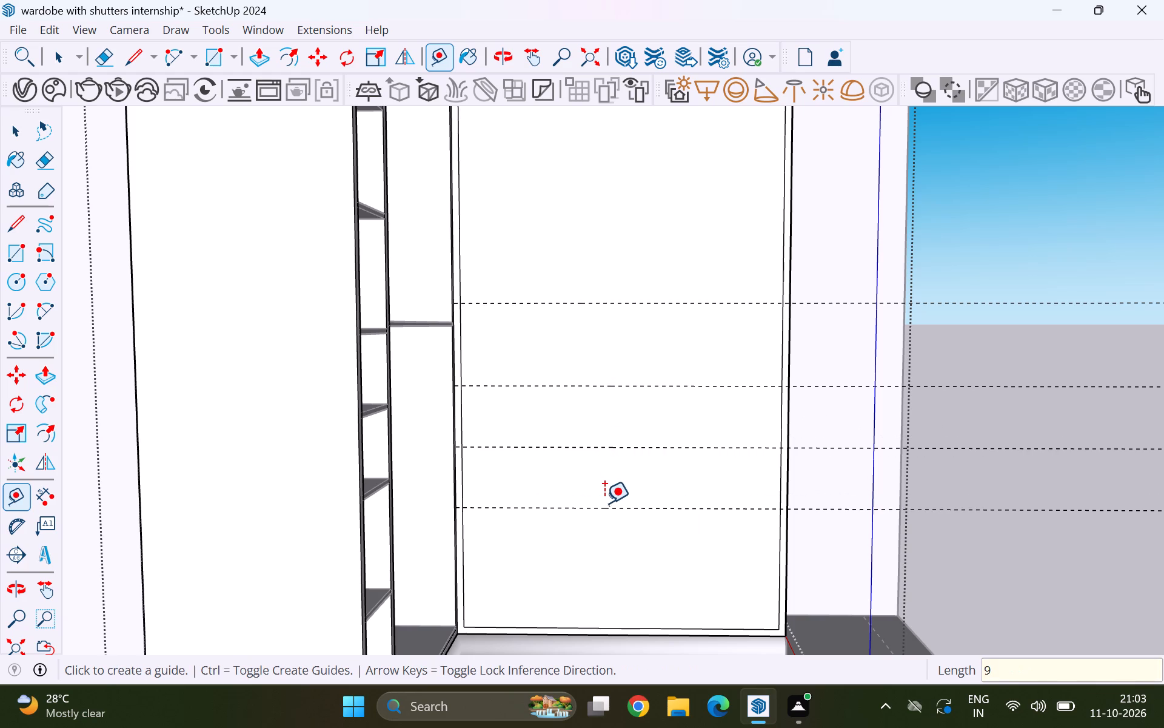
pyautogui.click(604, 505)
pyautogui.press('9')
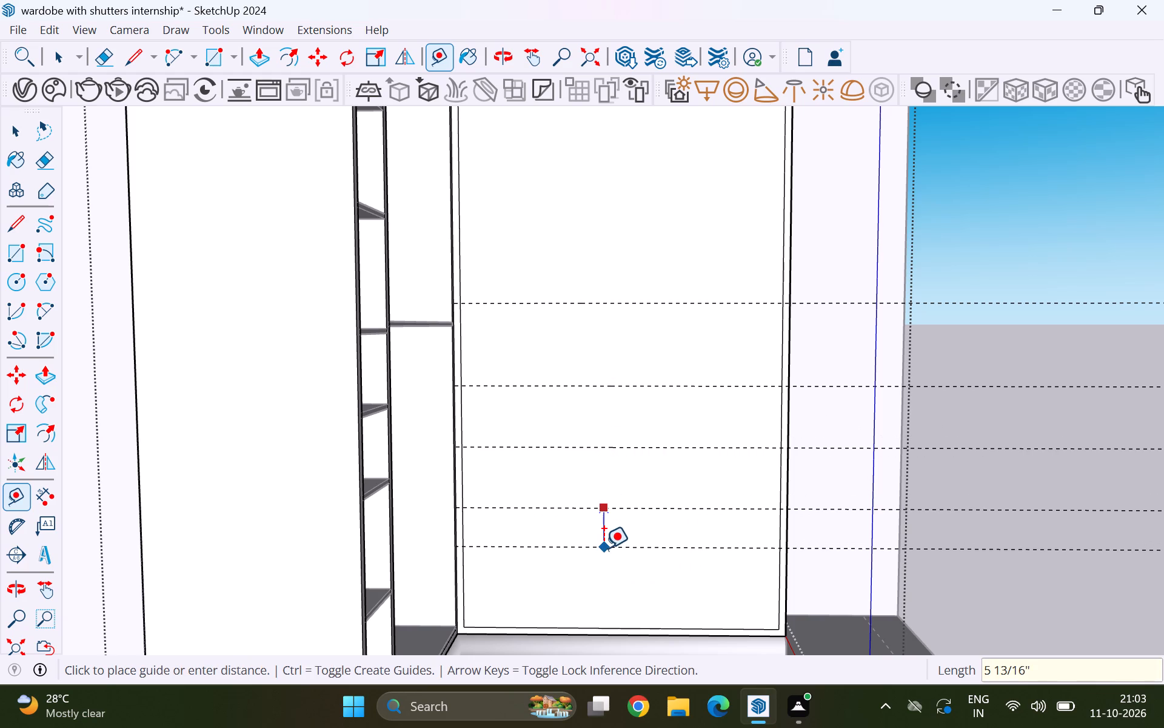
pyautogui.press('Return')
pyautogui.press('space')
# Draw a line along the topmost guide between the frame's inner side edges, about 3' 10 11/16" long.
pyautogui.scroll(-4, 522, 440)
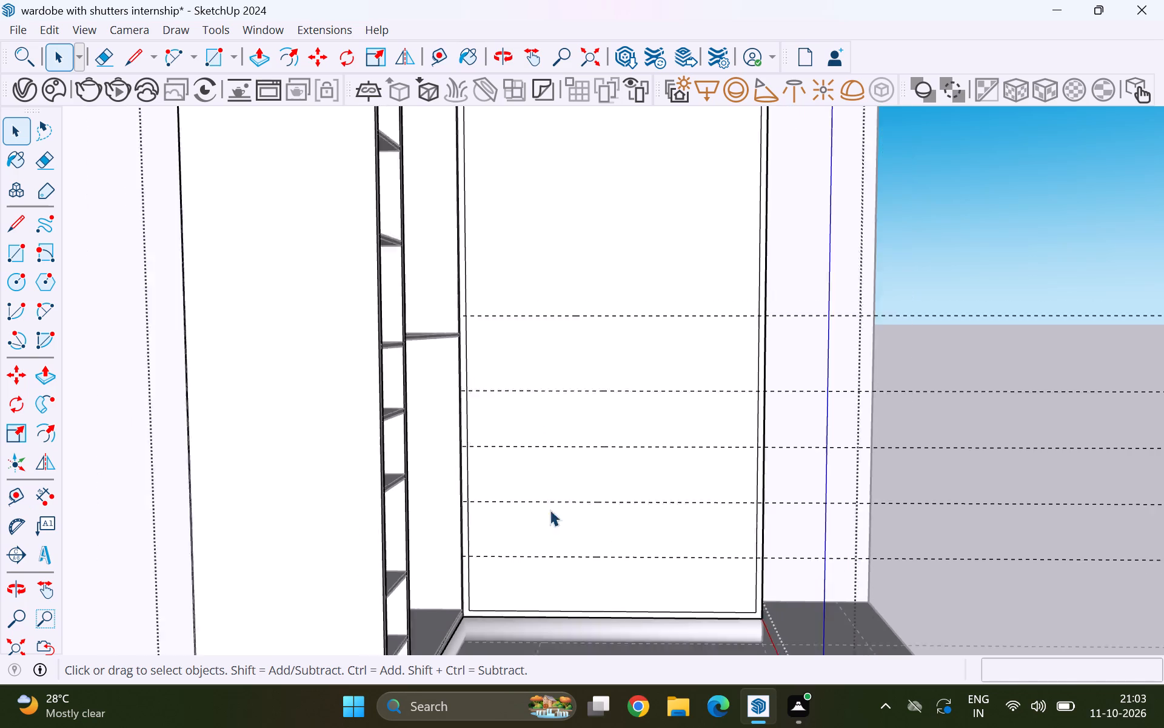
pyautogui.scroll(-3, 561, 524)
pyautogui.moveTo(574, 419); pyautogui.dragTo(598, 456, button='middle')
pyautogui.scroll(1, 598, 456)
pyautogui.scroll(4, 526, 368)
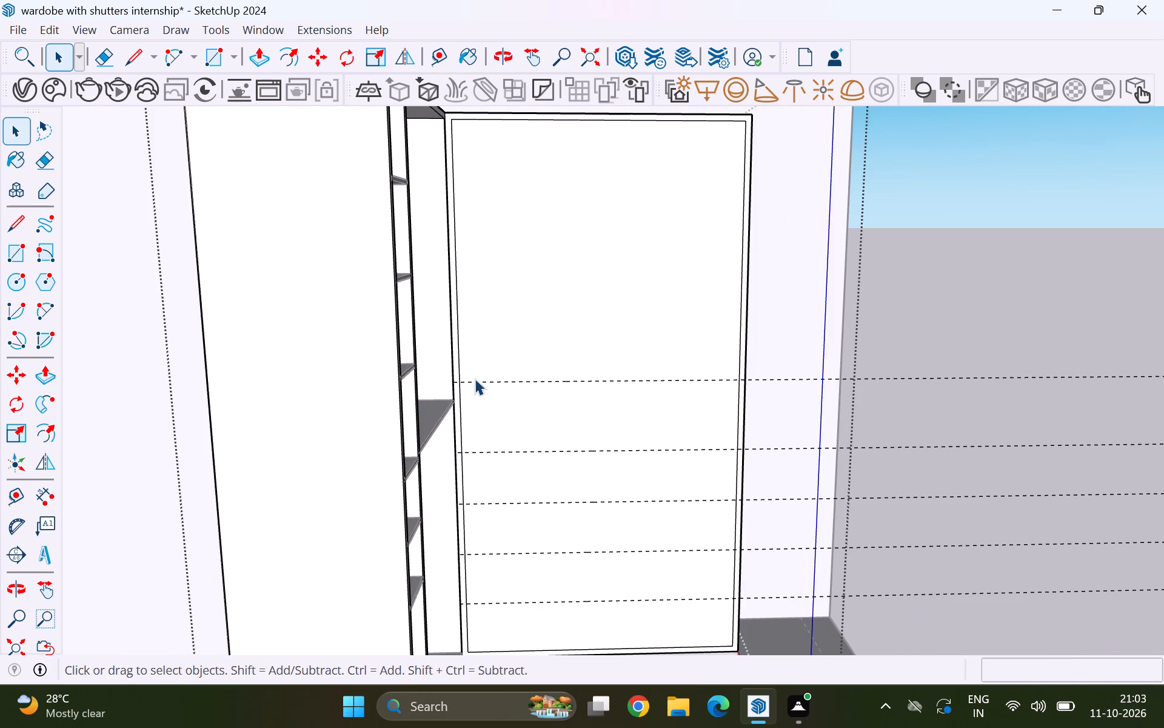
pyautogui.scroll(8, 475, 379)
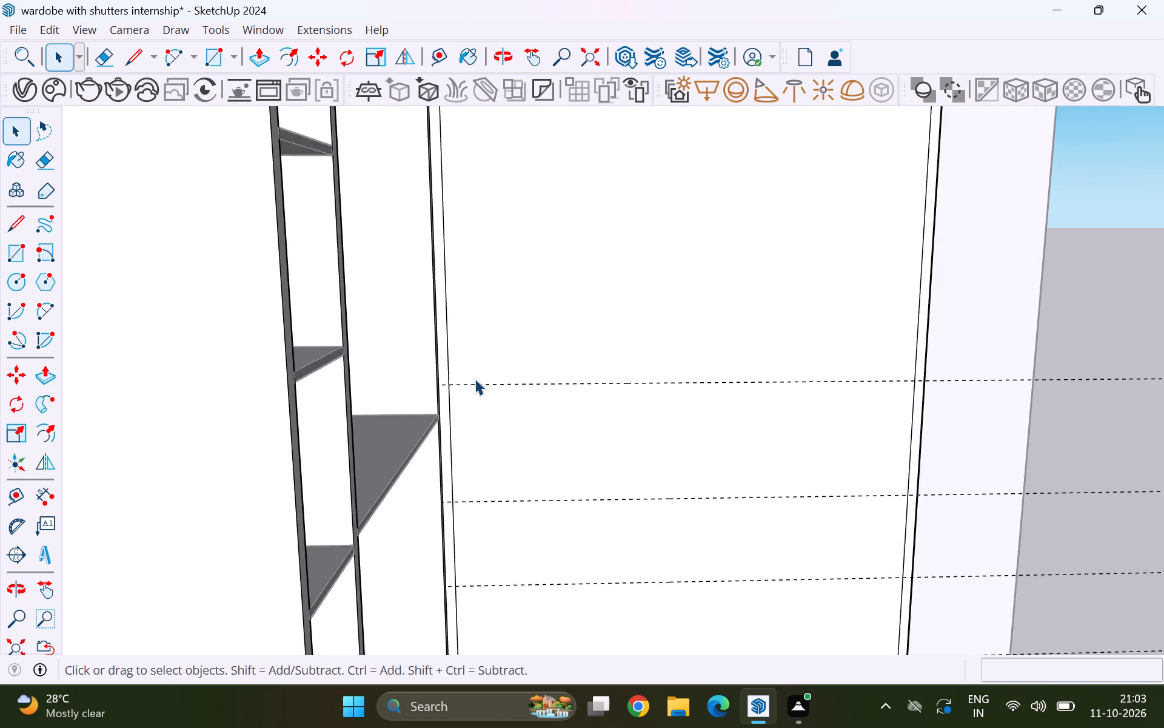
pyautogui.press('l')
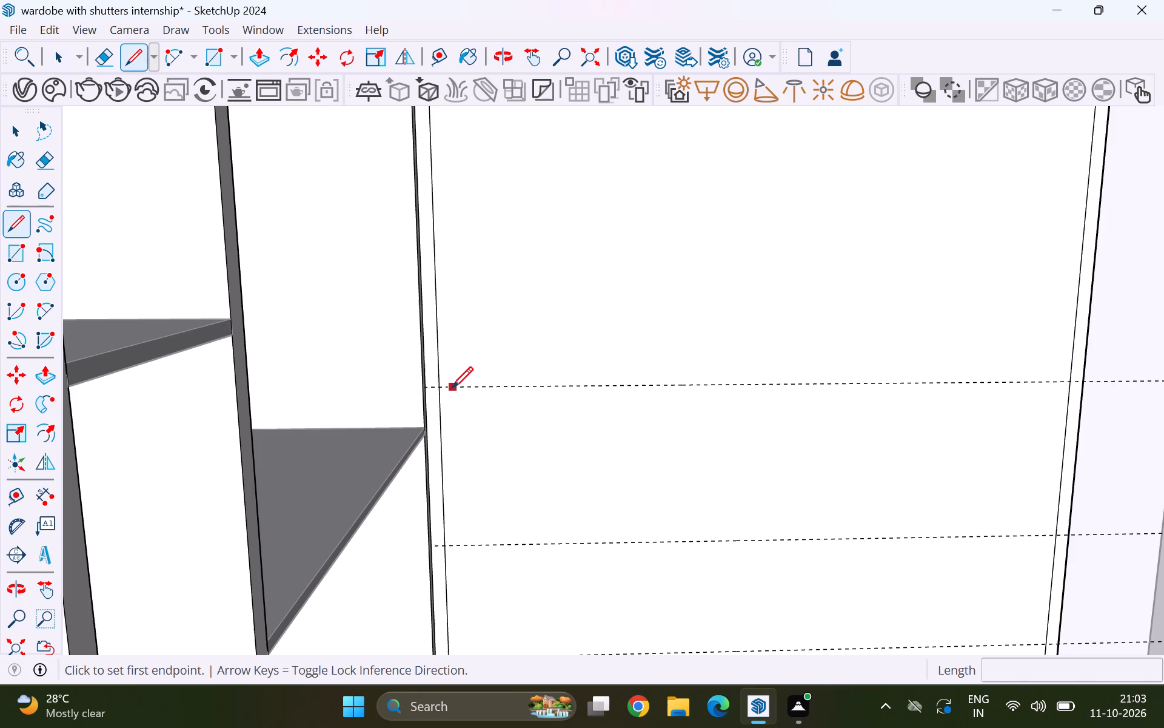
pyautogui.click(442, 389)
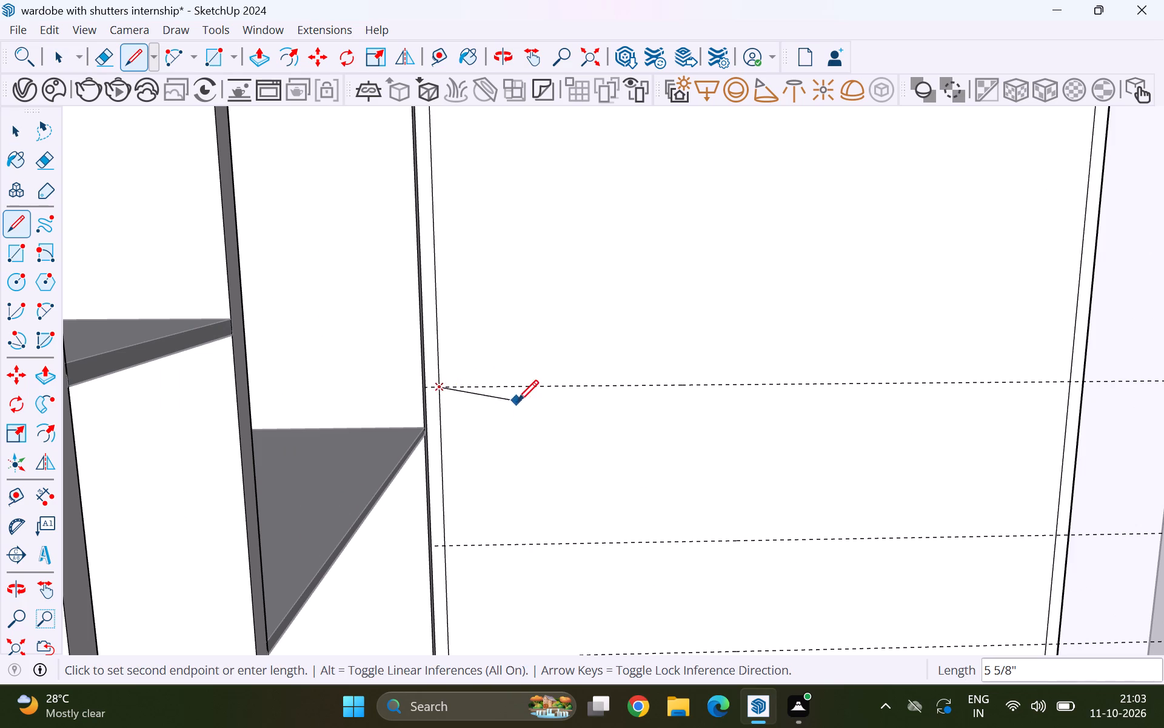
pyautogui.scroll(-5, 518, 407)
pyautogui.click(860, 391)
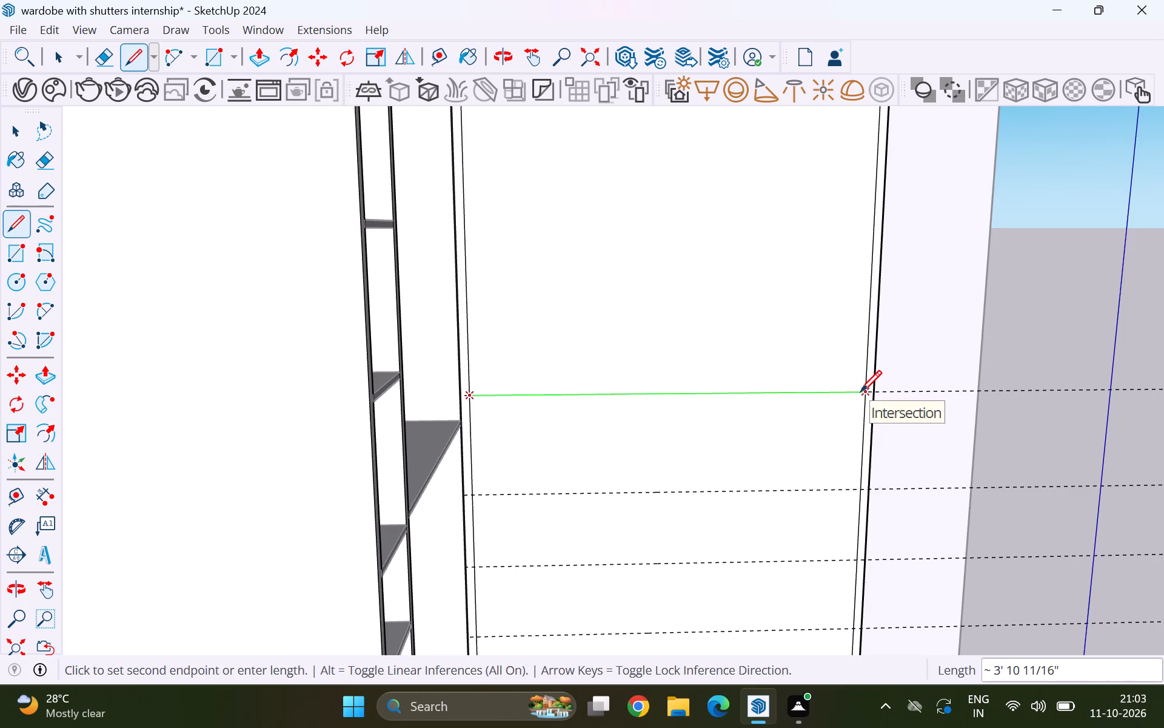
pyautogui.press('space')
# Copy the new dividing line 1' down onto the second guide.
pyautogui.scroll(-5, 608, 328)
pyautogui.click(667, 367)
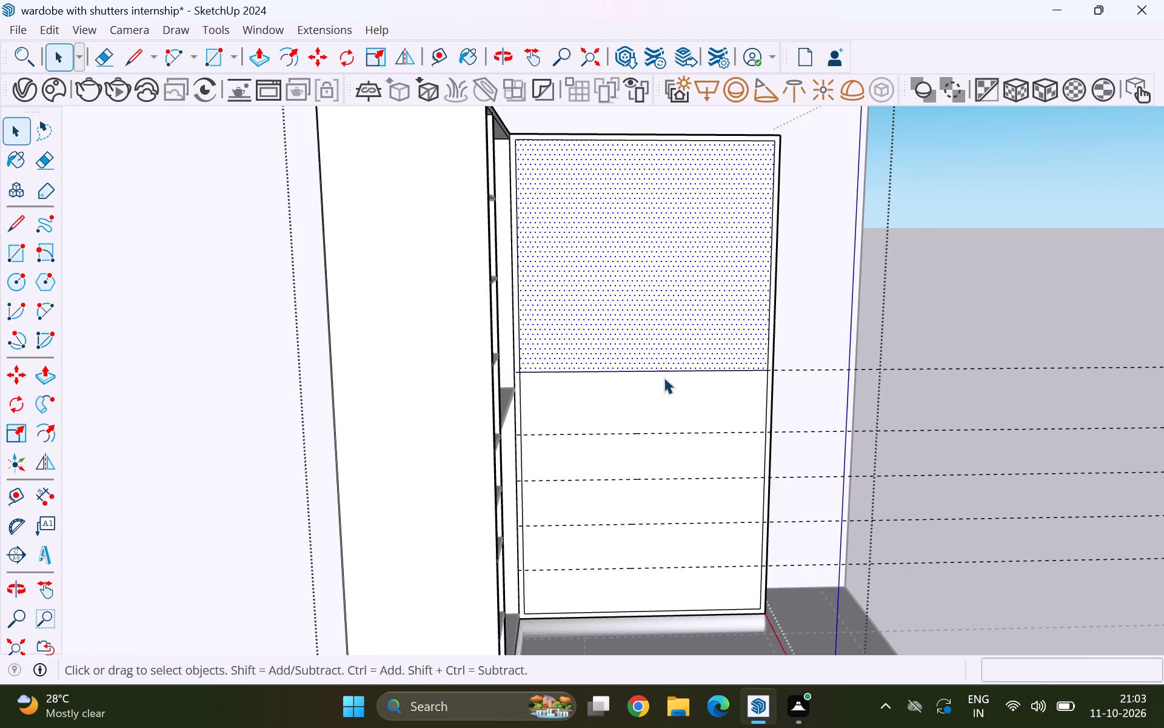
pyautogui.click(664, 374)
pyautogui.click(666, 368)
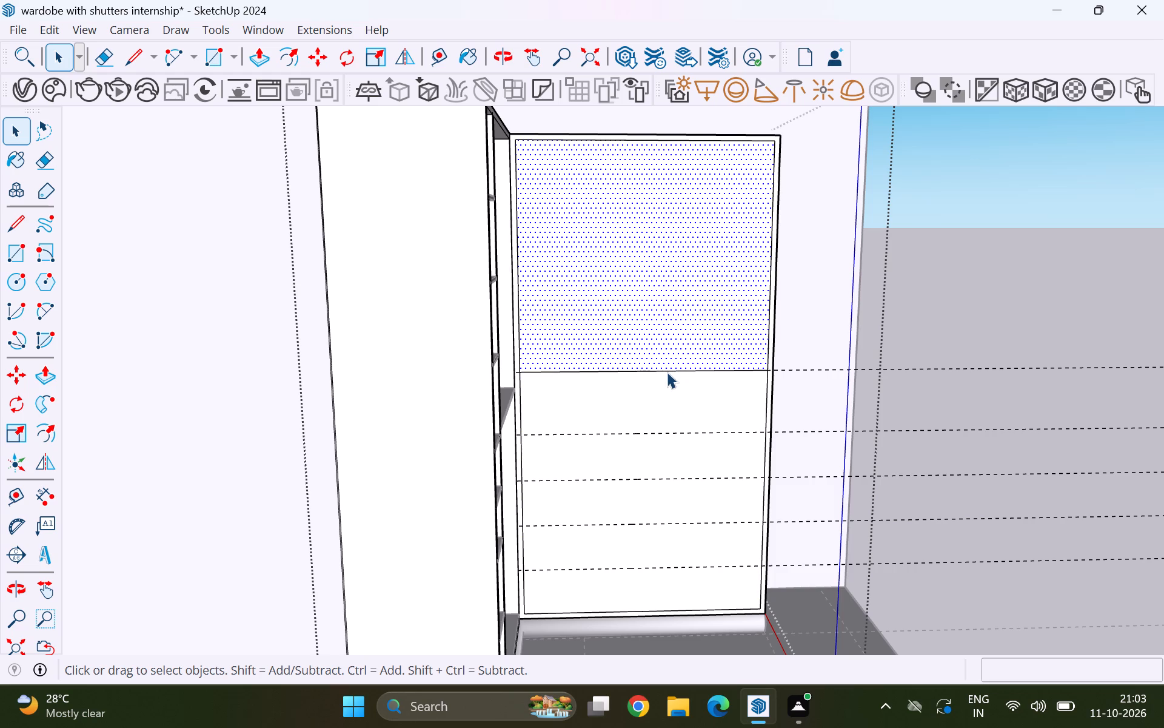
pyautogui.click(667, 372)
pyautogui.press('m')
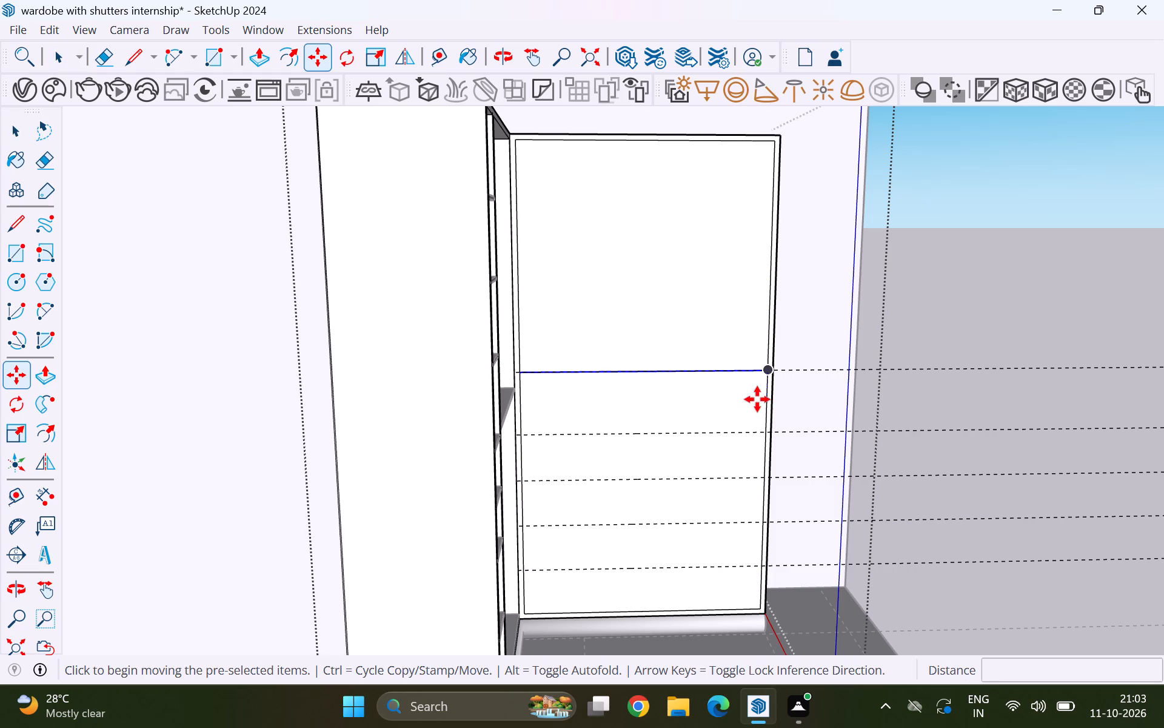
pyautogui.scroll(7, 759, 399)
pyautogui.click(778, 342)
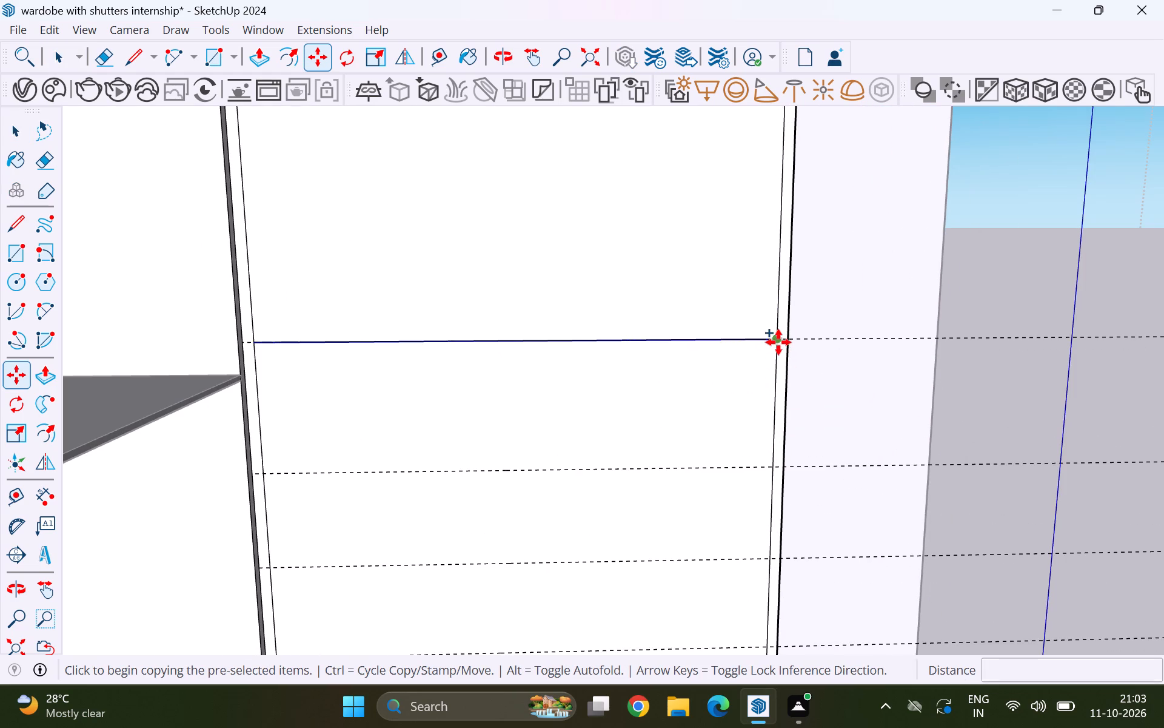
pyautogui.click(770, 470)
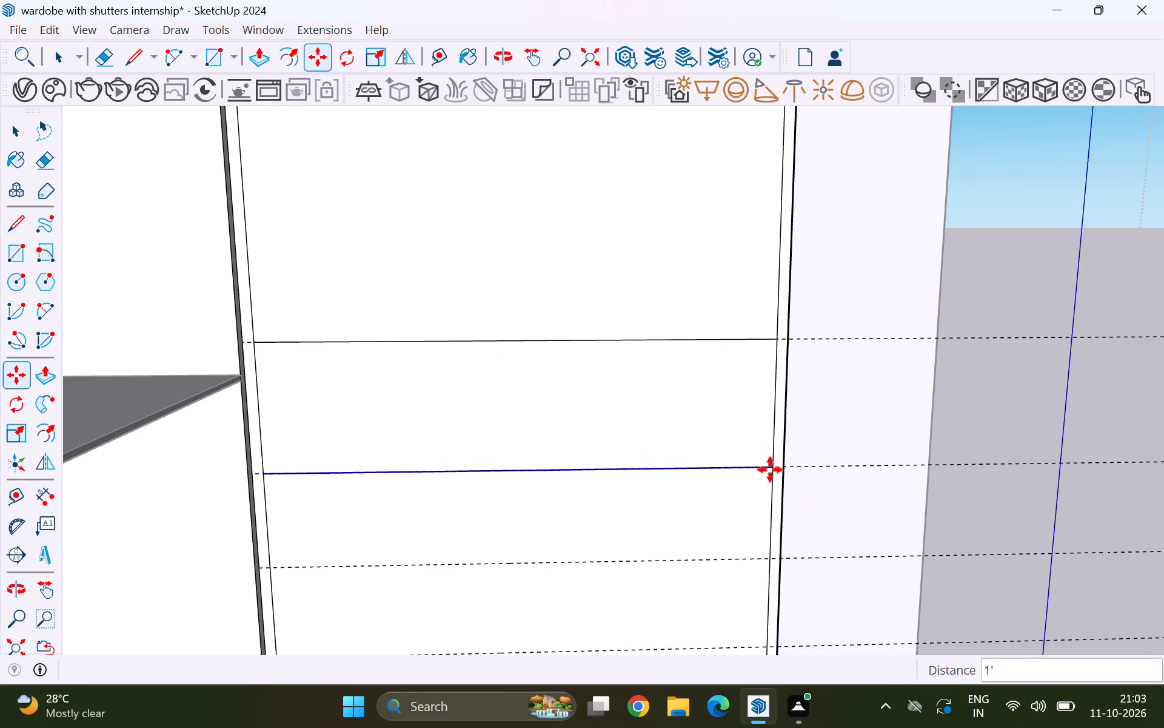
# Copy the dividing line down onto the three remaining guides at 9" spacing.
pyautogui.click(770, 470)
pyautogui.scroll(-4, 763, 385)
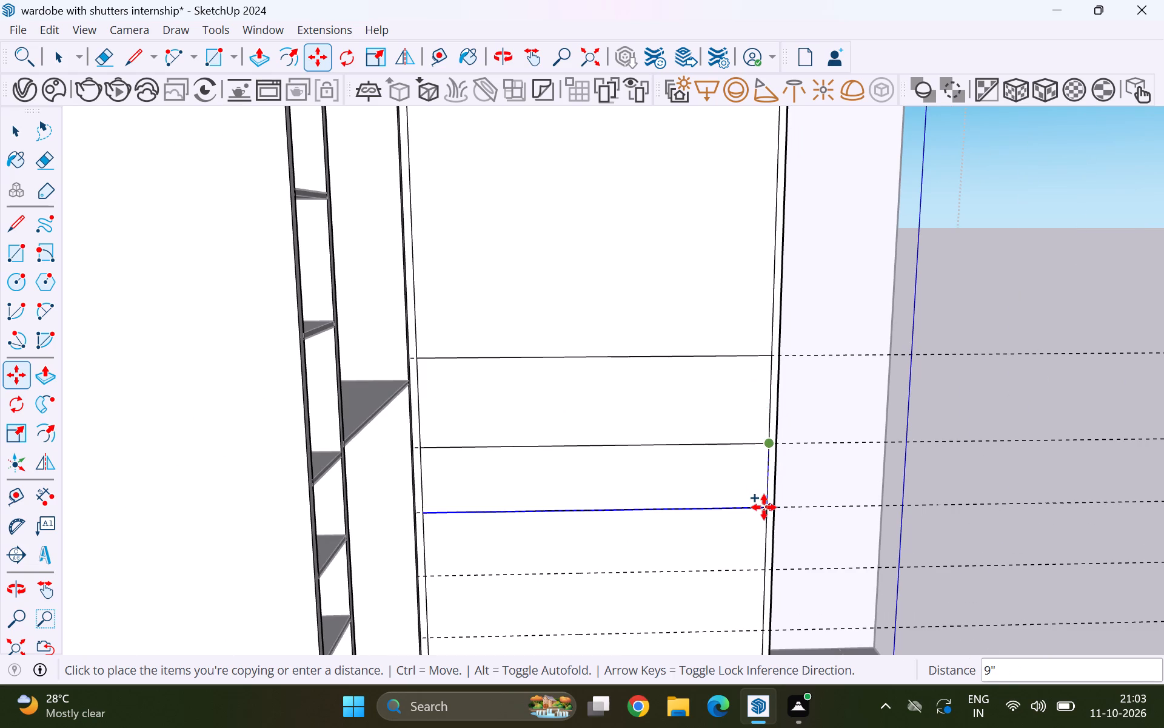
pyautogui.click(764, 508)
pyautogui.click(764, 508)
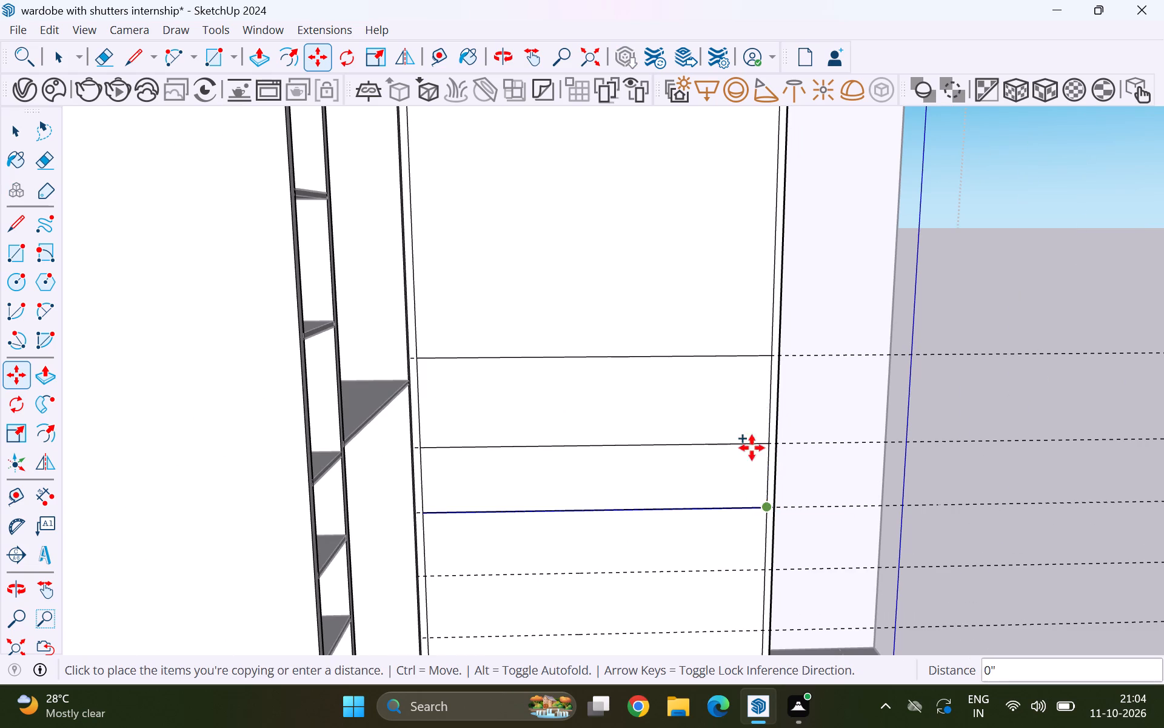
pyautogui.scroll(-4, 746, 405)
pyautogui.scroll(7, 743, 513)
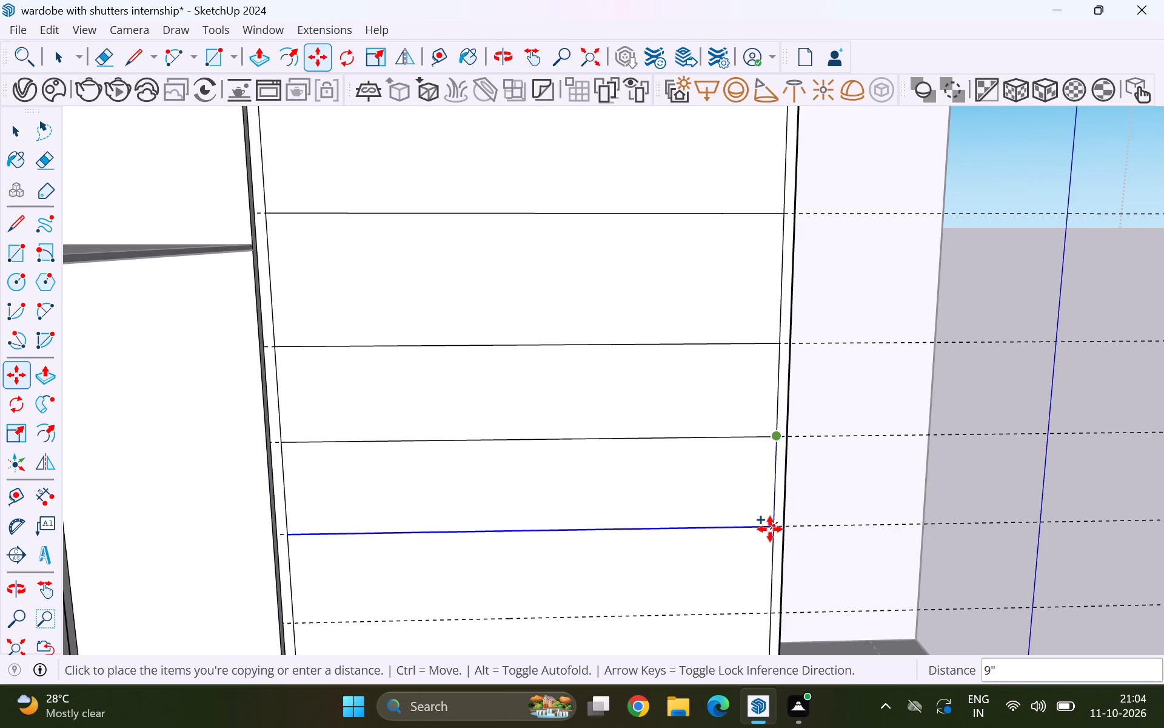
pyautogui.click(770, 529)
pyautogui.click(770, 529)
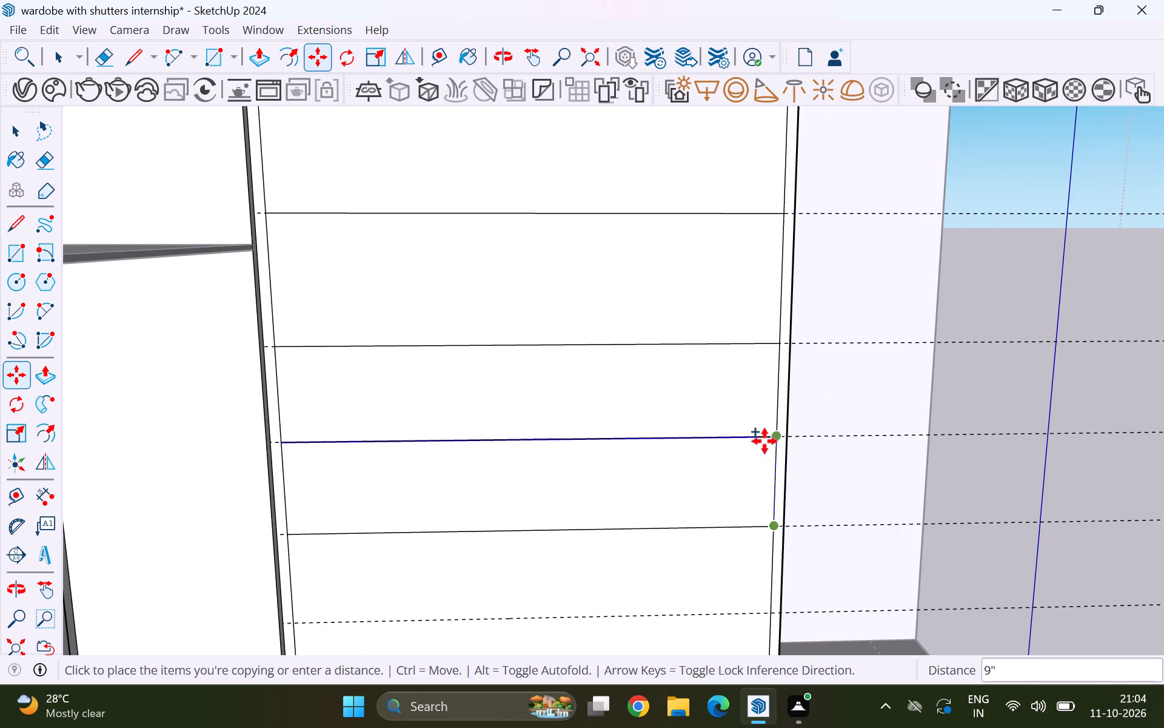
pyautogui.scroll(-3, 762, 447)
pyautogui.click(765, 572)
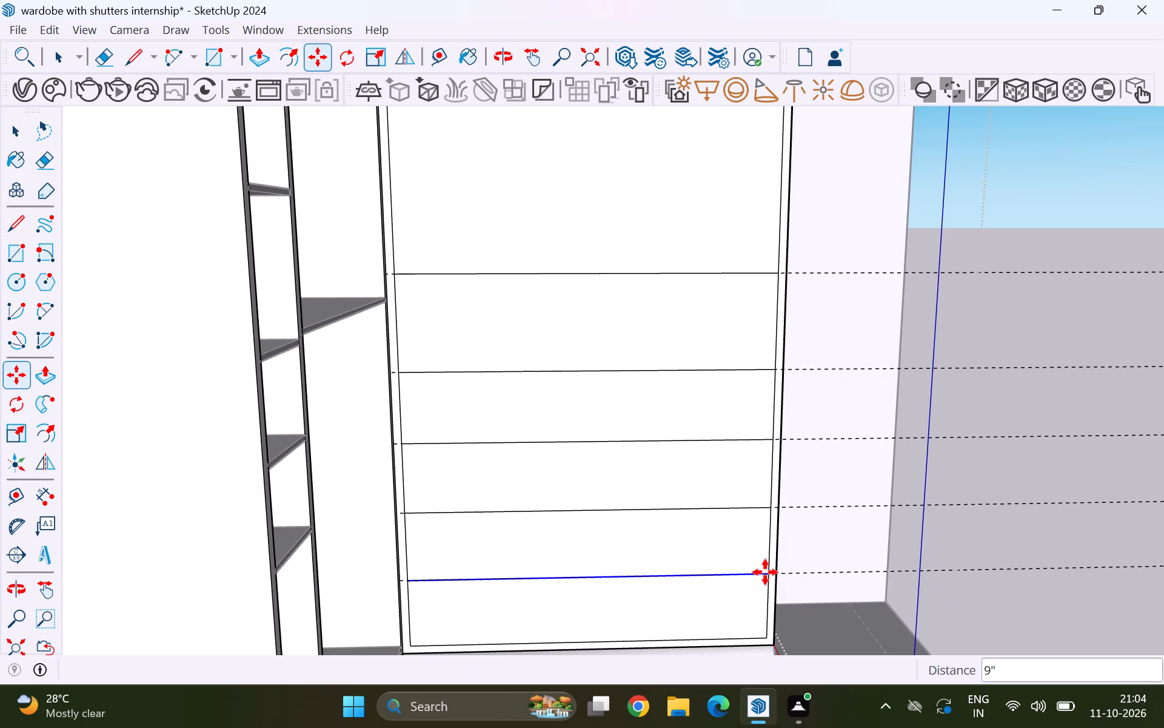
pyautogui.press('space')
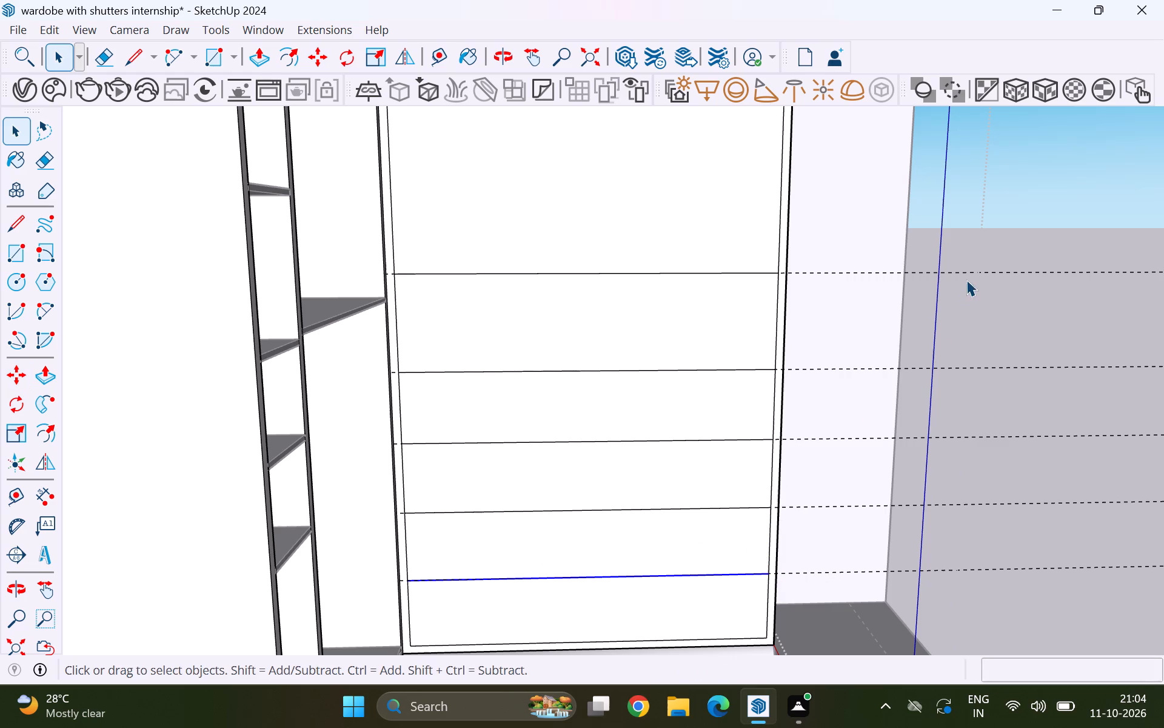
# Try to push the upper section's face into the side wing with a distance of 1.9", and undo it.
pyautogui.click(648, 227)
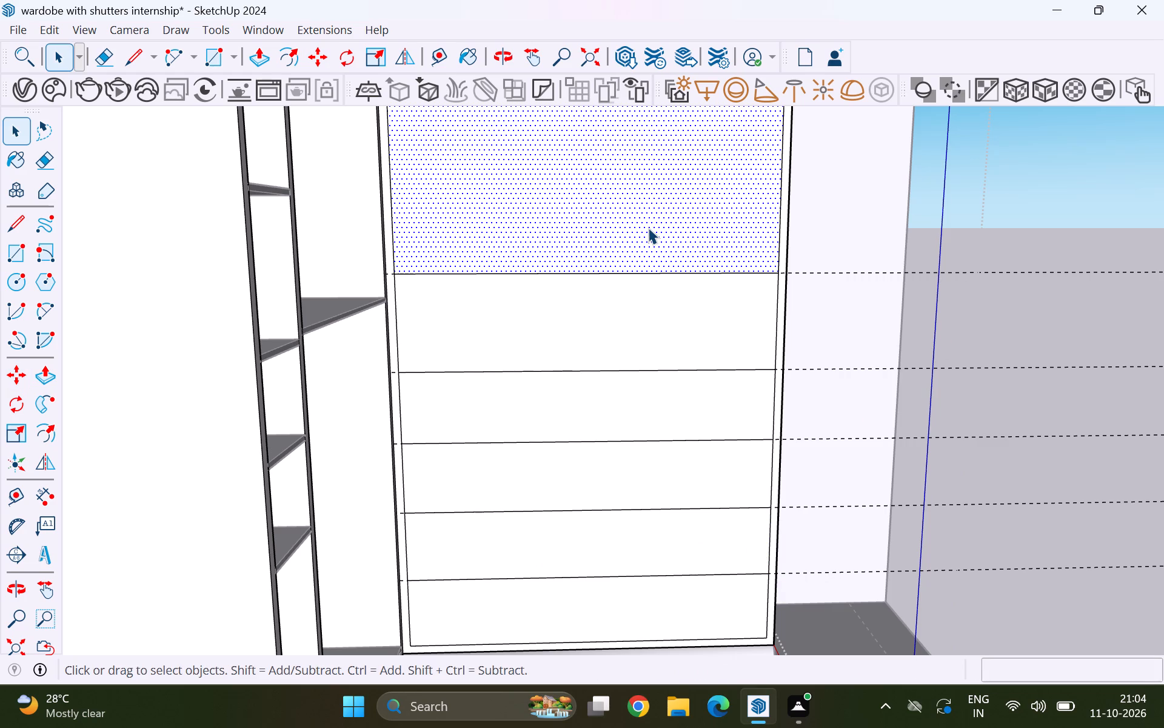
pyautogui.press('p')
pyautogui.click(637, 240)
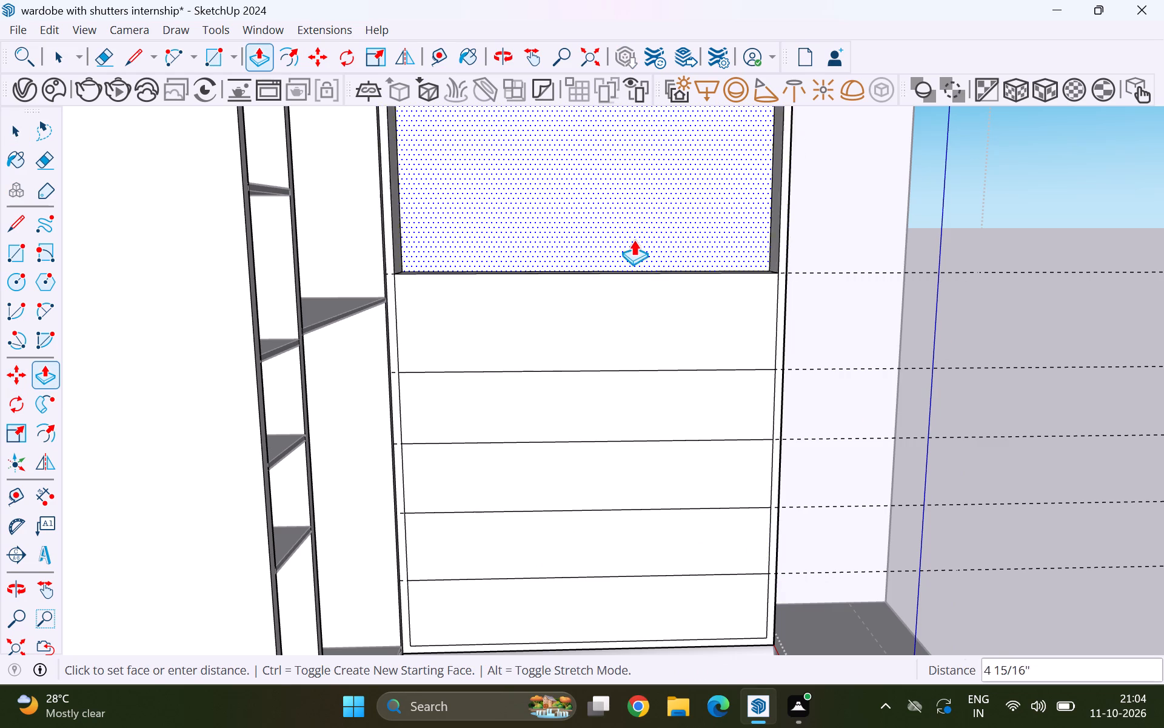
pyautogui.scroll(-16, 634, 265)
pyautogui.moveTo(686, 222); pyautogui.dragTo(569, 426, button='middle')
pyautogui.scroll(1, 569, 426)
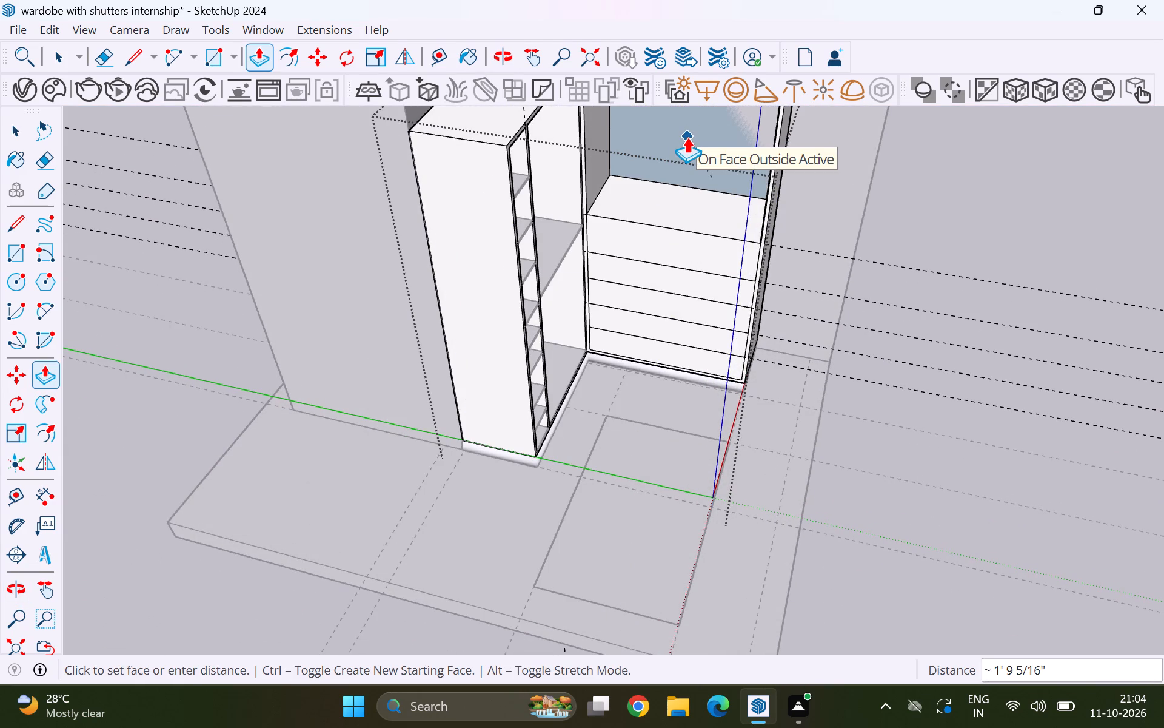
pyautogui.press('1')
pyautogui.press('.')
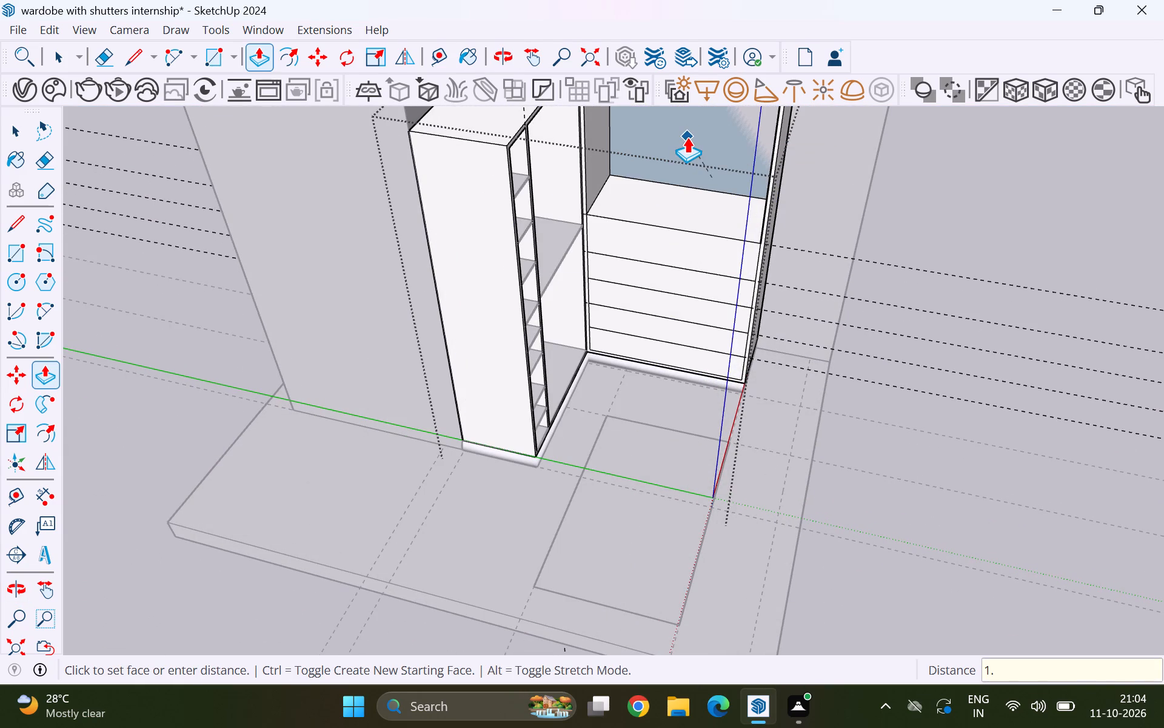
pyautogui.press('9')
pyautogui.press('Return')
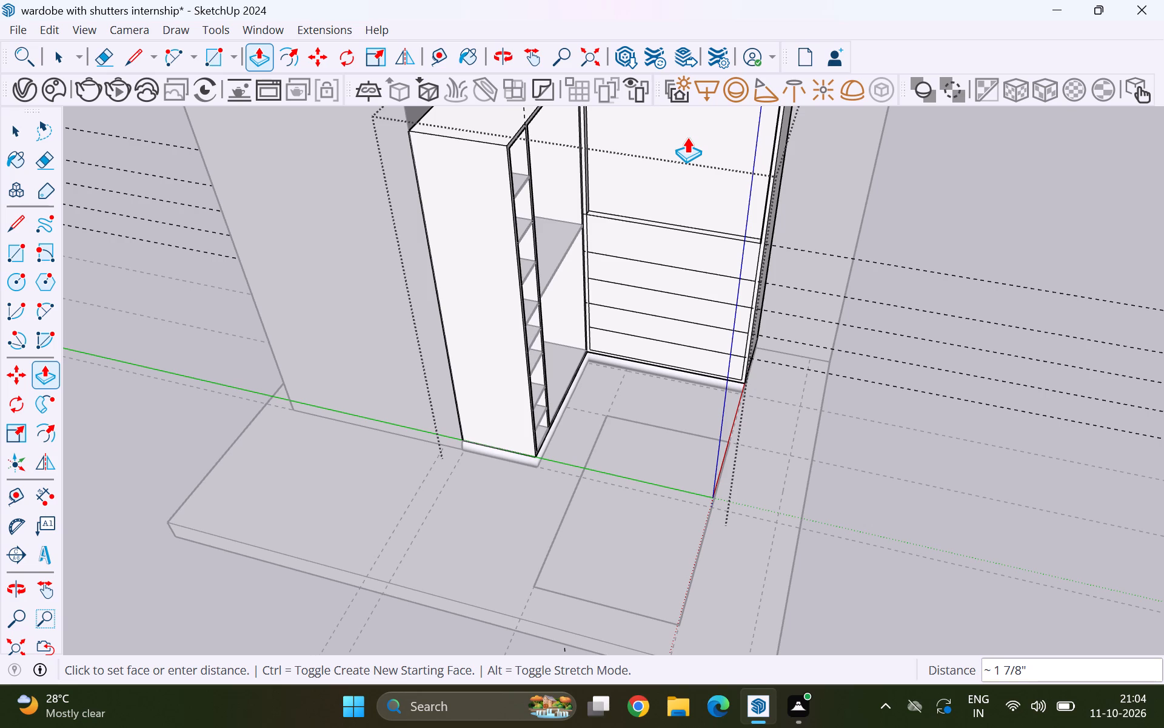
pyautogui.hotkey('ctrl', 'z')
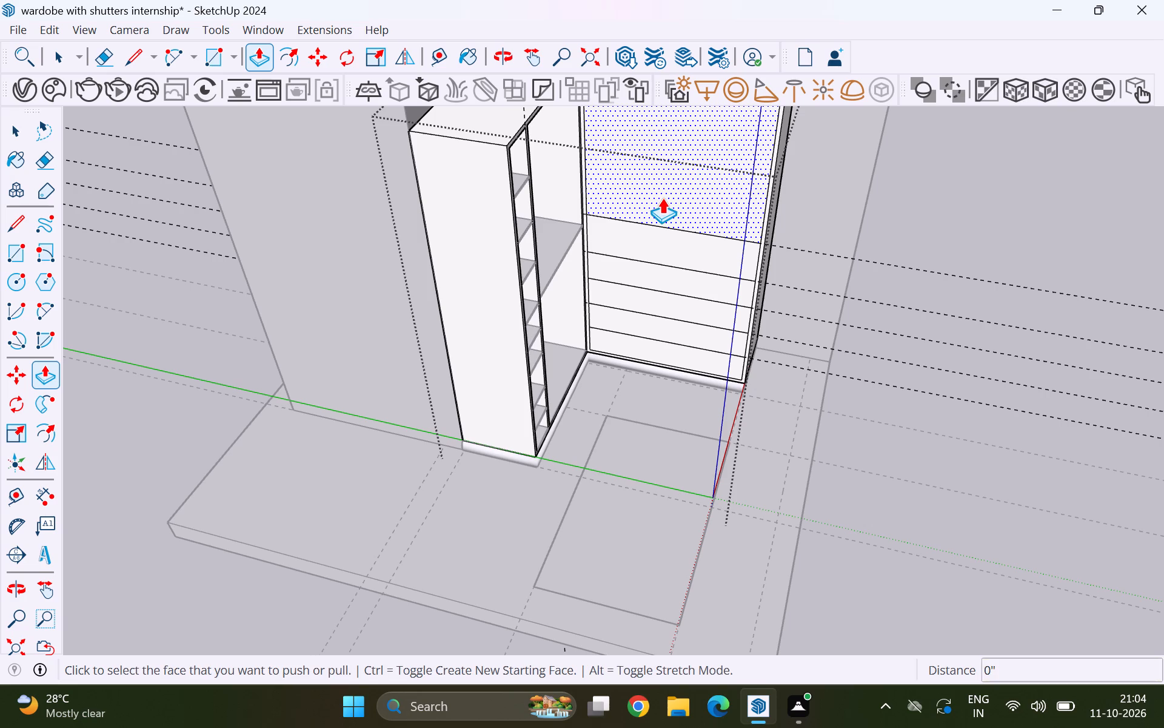
# Push the upper section's face 21" into the side wing.
pyautogui.click(662, 198)
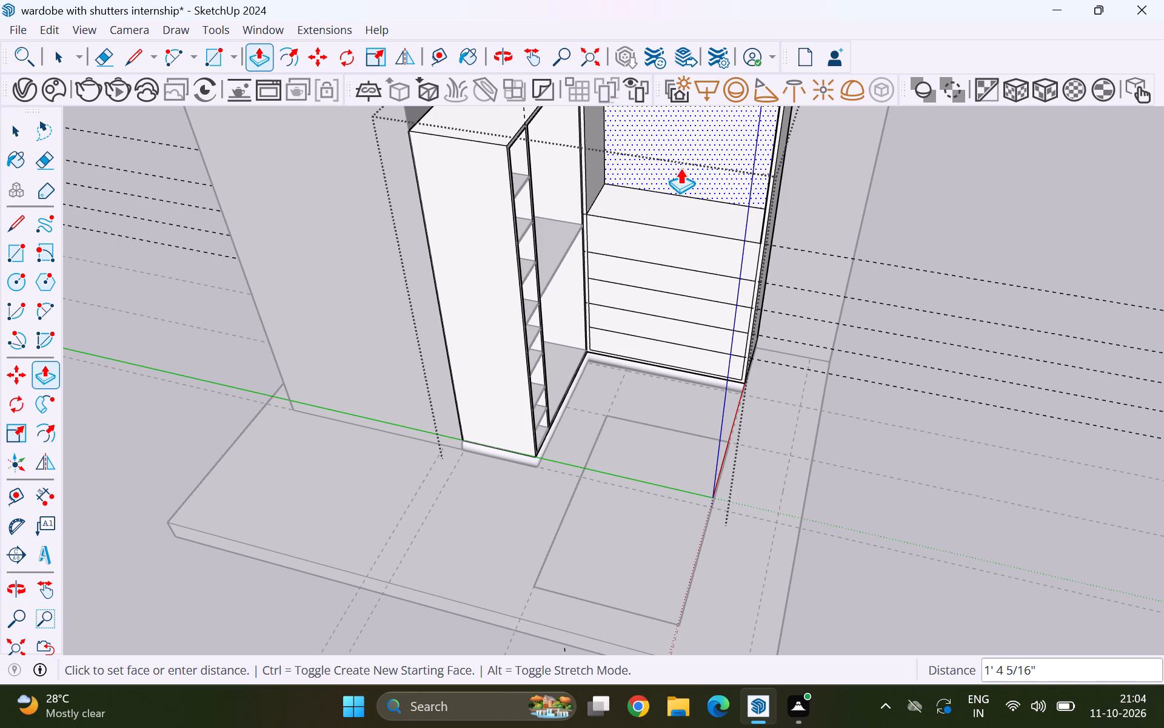
pyautogui.press('2')
pyautogui.press('BackSpace')
pyautogui.write('21')
pyautogui.press('Return')
pyautogui.press('space')
# Push the five lower section faces of the side wing in to the same 21" depth.
pyautogui.scroll(-3, 671, 188)
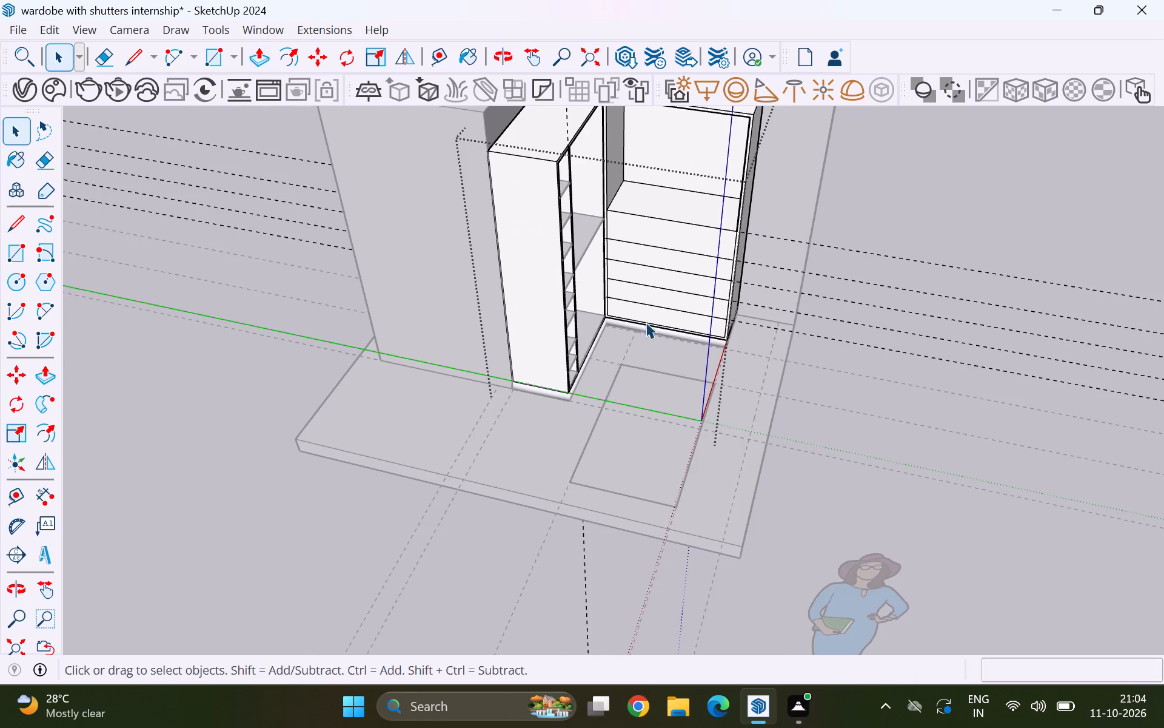
pyautogui.moveTo(646, 322); pyautogui.dragTo(731, 172, button='middle')
pyautogui.scroll(9, 667, 353)
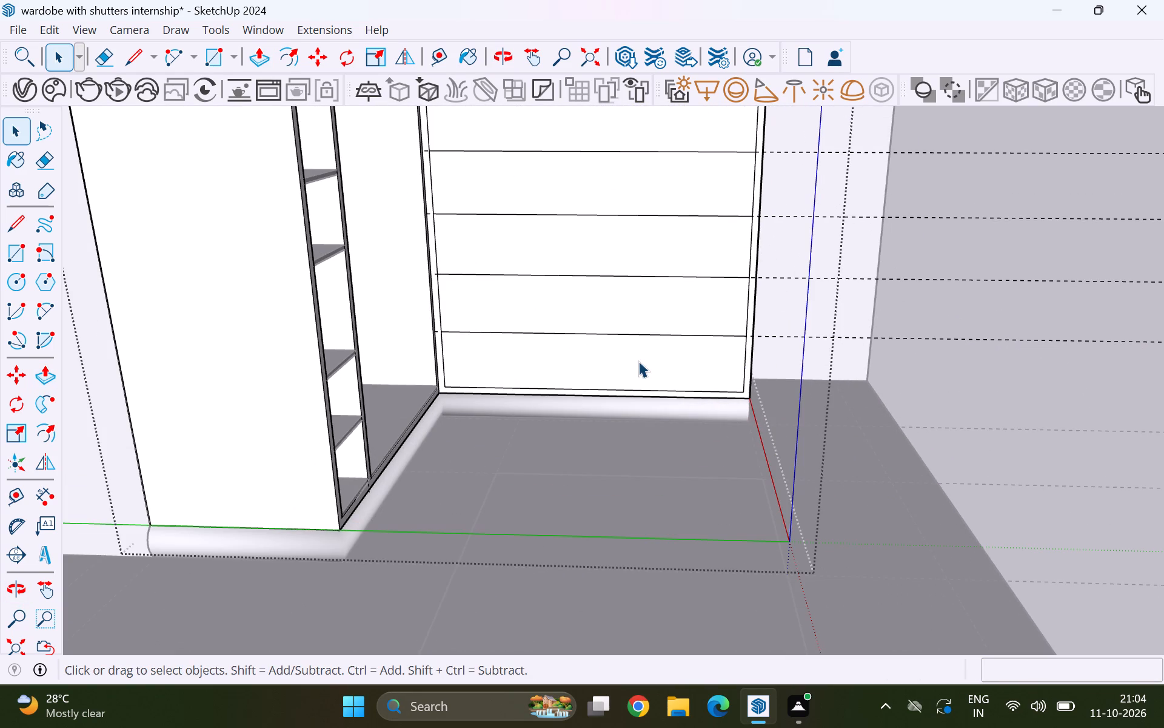
pyautogui.click(638, 361)
pyautogui.press('p')
pyautogui.doubleClick(638, 361)
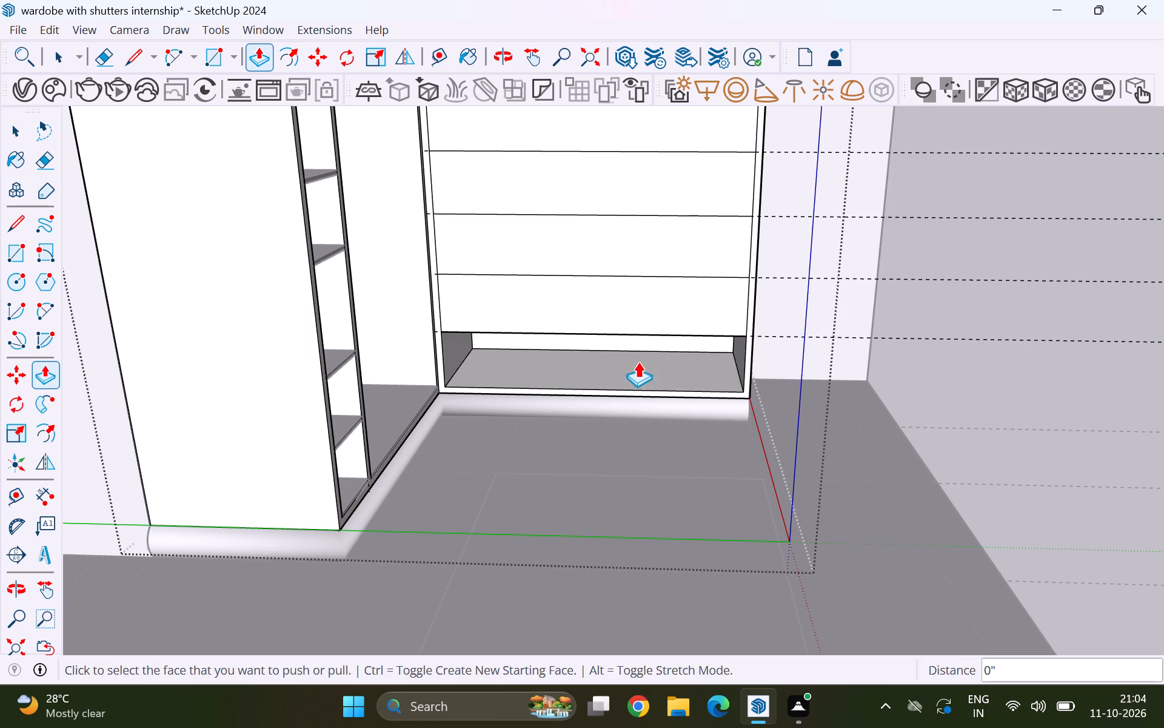
pyautogui.doubleClick(650, 294)
pyautogui.doubleClick(642, 247)
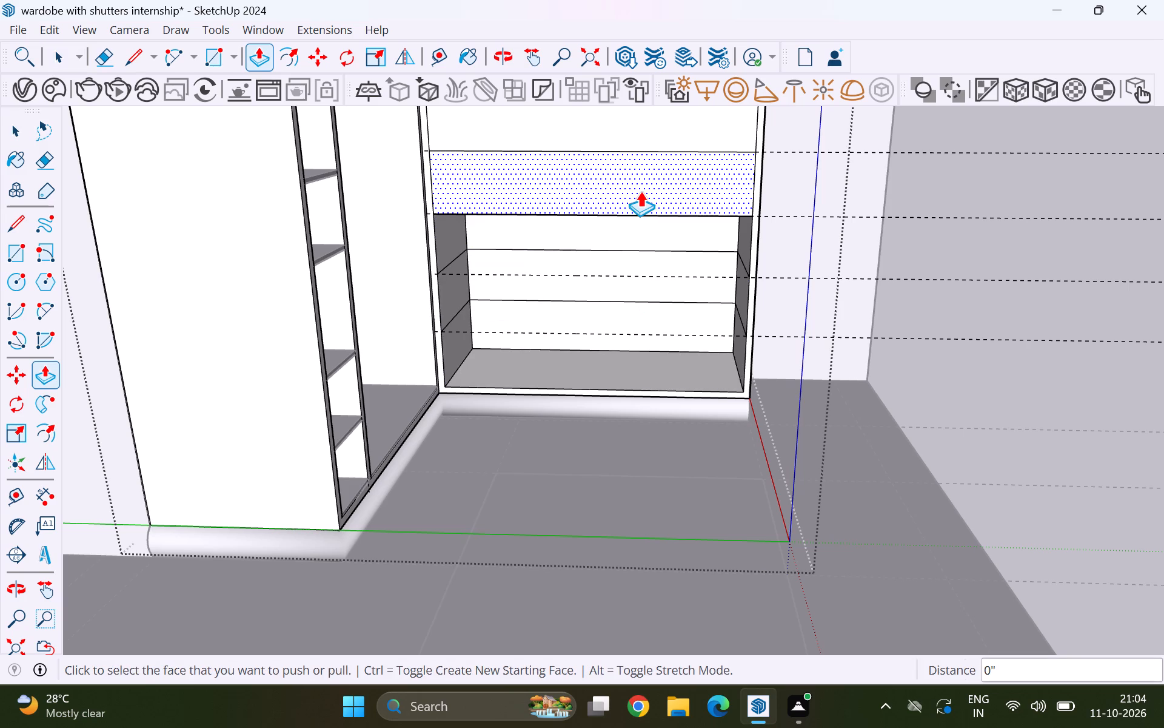
pyautogui.click(640, 191)
pyautogui.moveTo(640, 191); pyautogui.dragTo(640, 199)
pyautogui.scroll(-8, 641, 381)
pyautogui.doubleClick(638, 277)
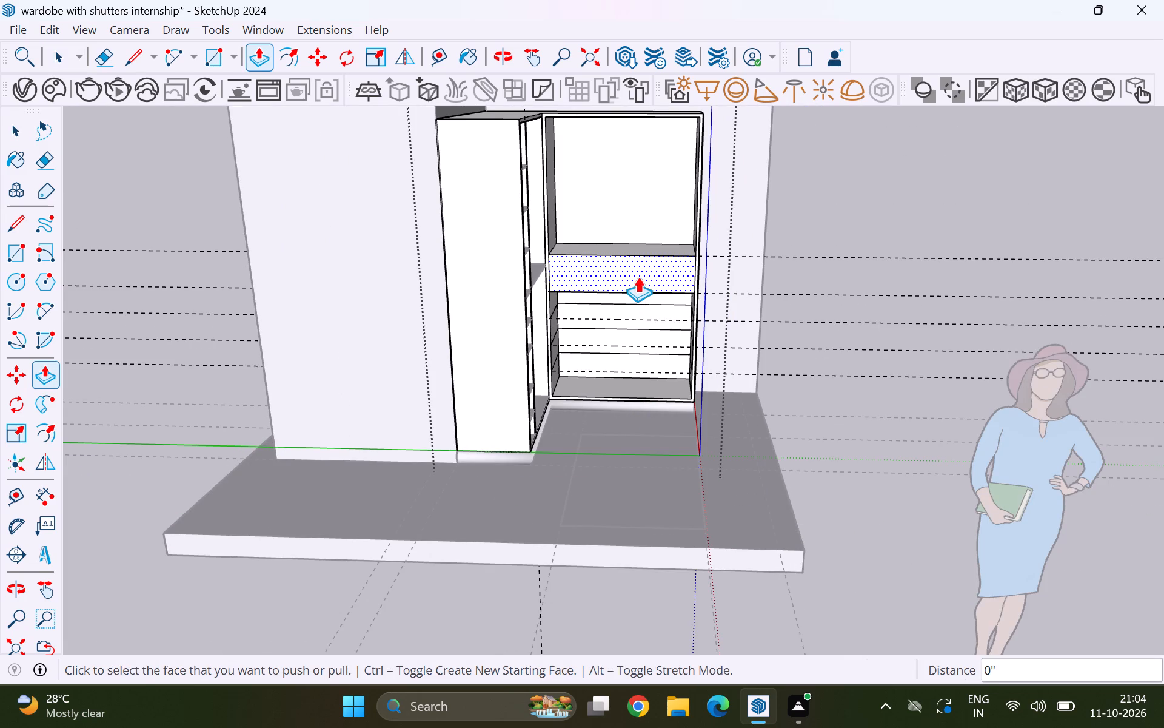
pyautogui.press('space')
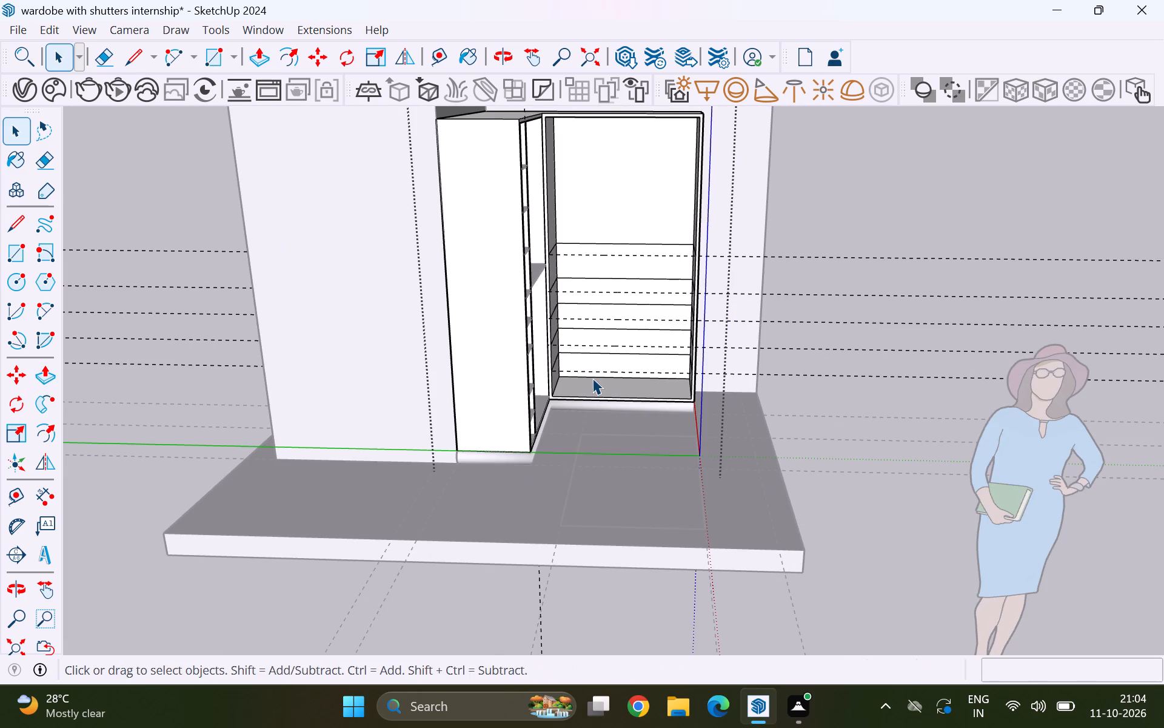
# Erase the horizontal dividing lines on the compartment's back face together with the guides crossing them.
pyautogui.moveTo(592, 378); pyautogui.dragTo(606, 411, button='middle')
pyautogui.scroll(6, 623, 244)
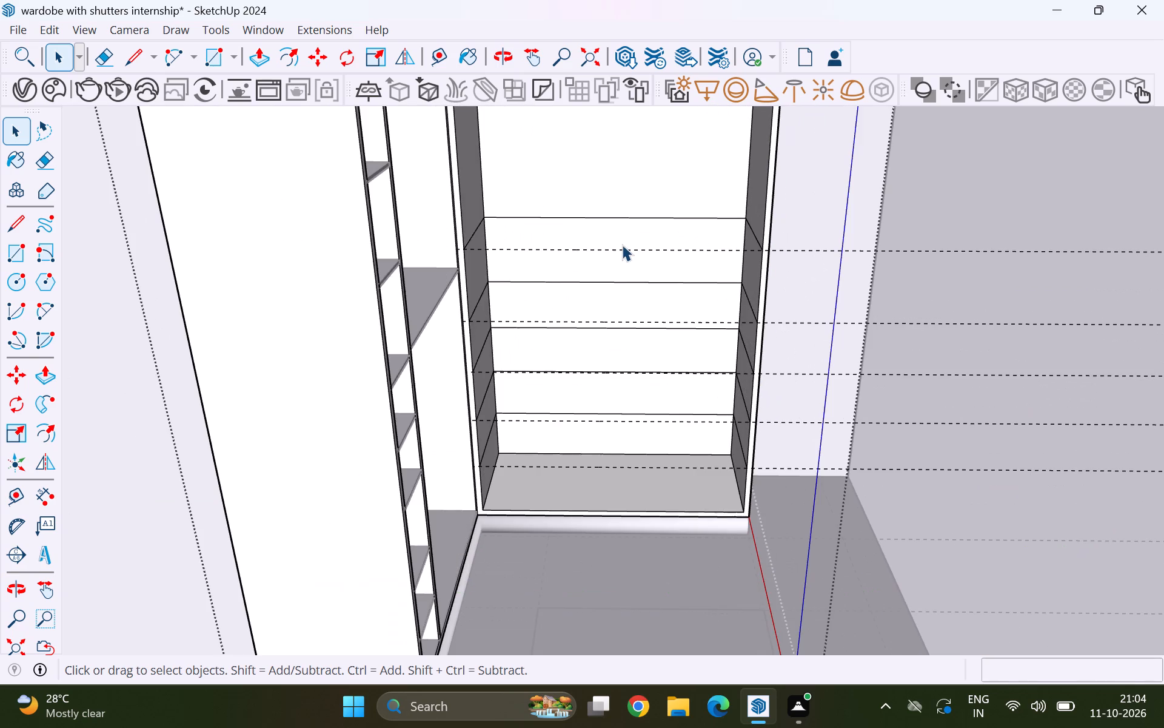
pyautogui.press('e')
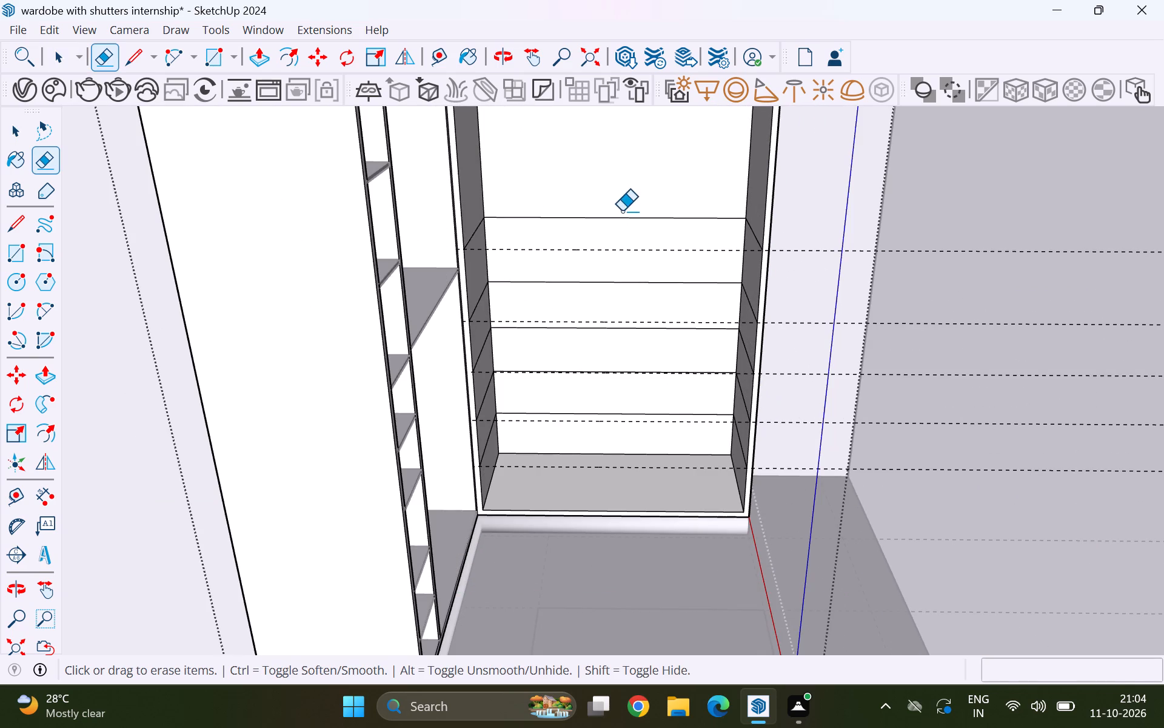
pyautogui.moveTo(622, 211); pyautogui.dragTo(617, 442)
# Copy the compartment's bottom face and paste it in place outside the wardrobe group.
pyautogui.press('space')
pyautogui.click(614, 477)
pyautogui.moveTo(617, 452); pyautogui.dragTo(610, 491, button='middle')
pyautogui.hotkey('ctrl', 'c')
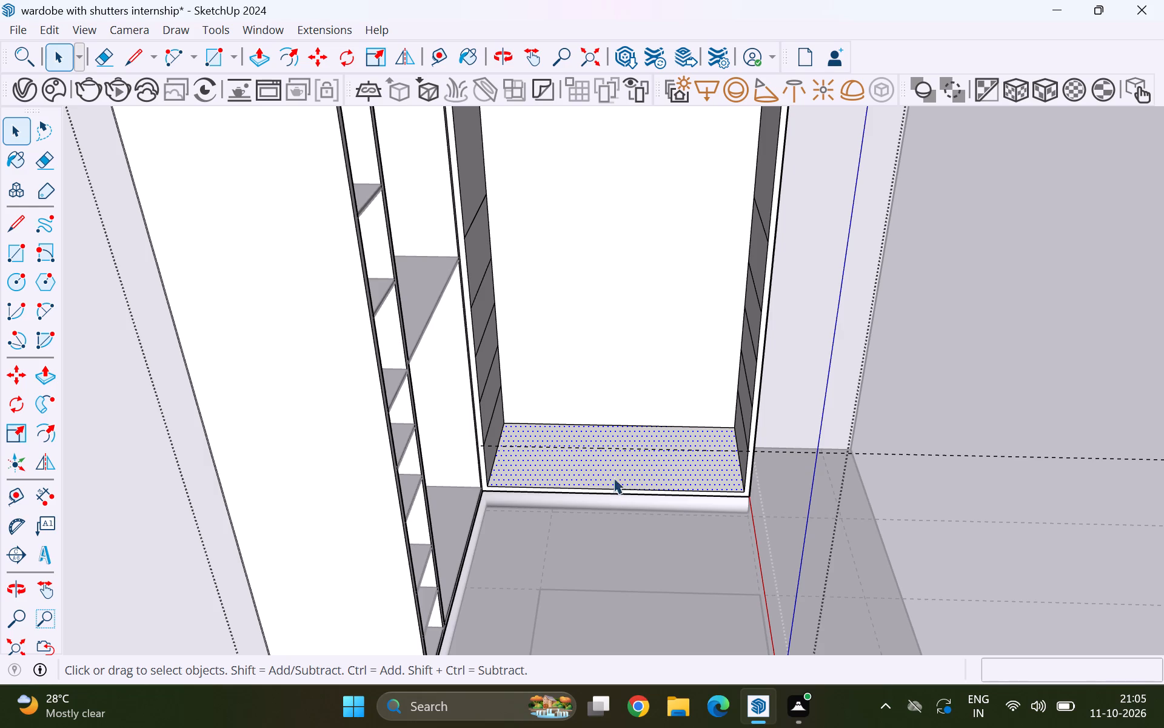
pyautogui.click(933, 317)
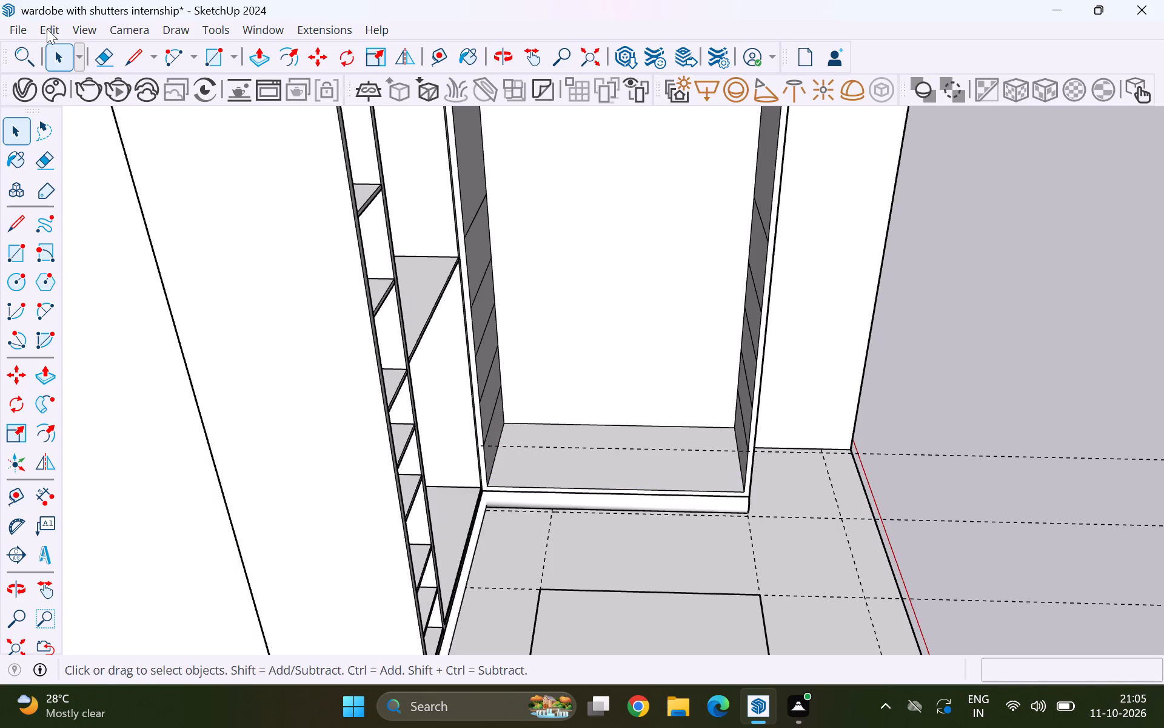
pyautogui.click(47, 29)
pyautogui.click(138, 164)
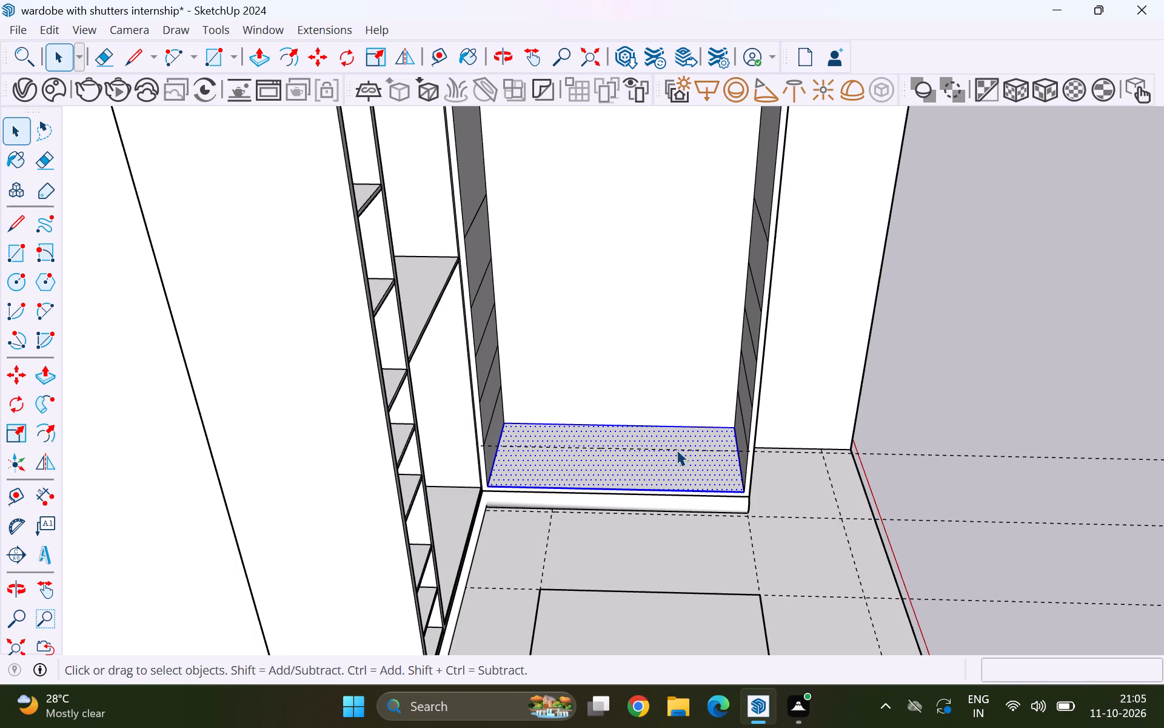
# Extrude the pasted bottom face 0.5" into a shelf panel.
pyautogui.press('p')
pyautogui.click(683, 471)
pyautogui.write('.5')
pyautogui.press('Return')
pyautogui.press('space')
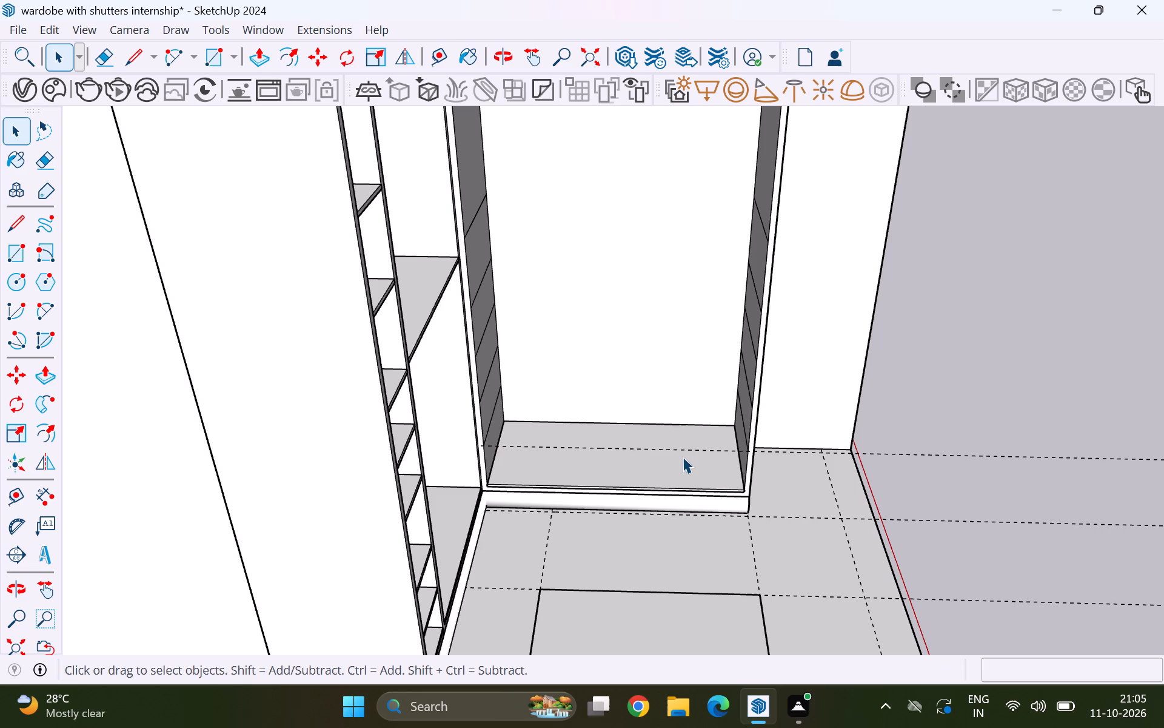
# Make the whole 0.5" shelf panel a group.
pyautogui.tripleClick(683, 457)
pyautogui.tripleClick(683, 457)
pyautogui.rightClick(683, 457)
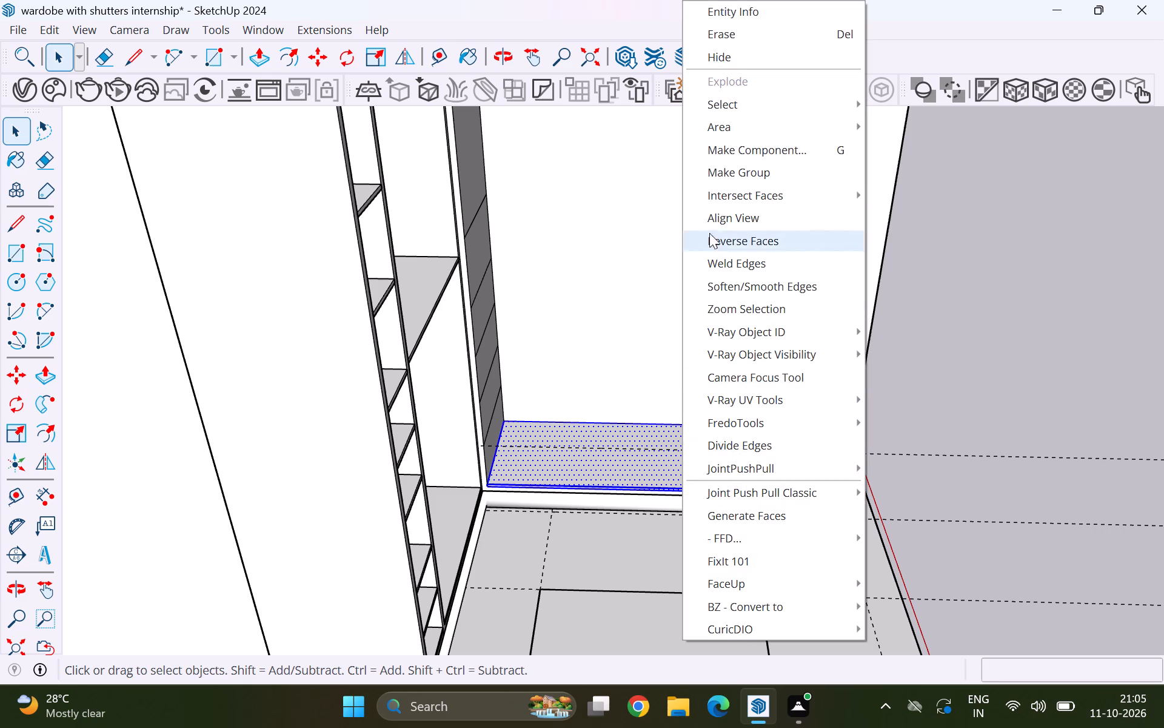
pyautogui.click(726, 174)
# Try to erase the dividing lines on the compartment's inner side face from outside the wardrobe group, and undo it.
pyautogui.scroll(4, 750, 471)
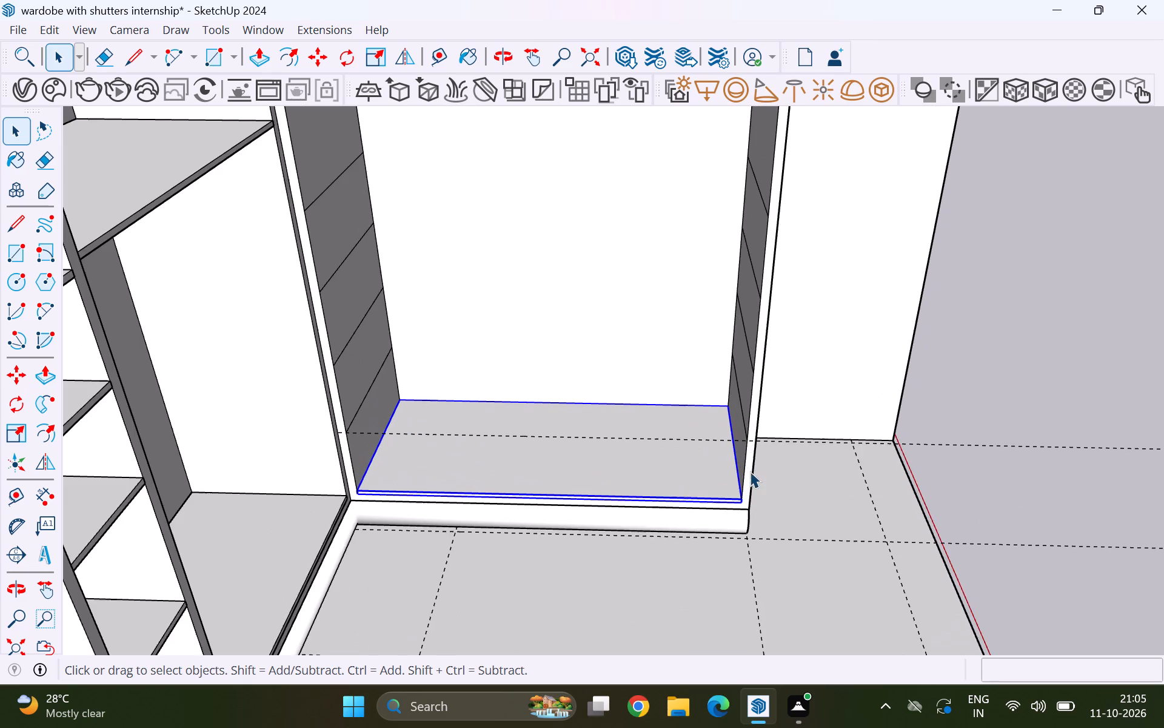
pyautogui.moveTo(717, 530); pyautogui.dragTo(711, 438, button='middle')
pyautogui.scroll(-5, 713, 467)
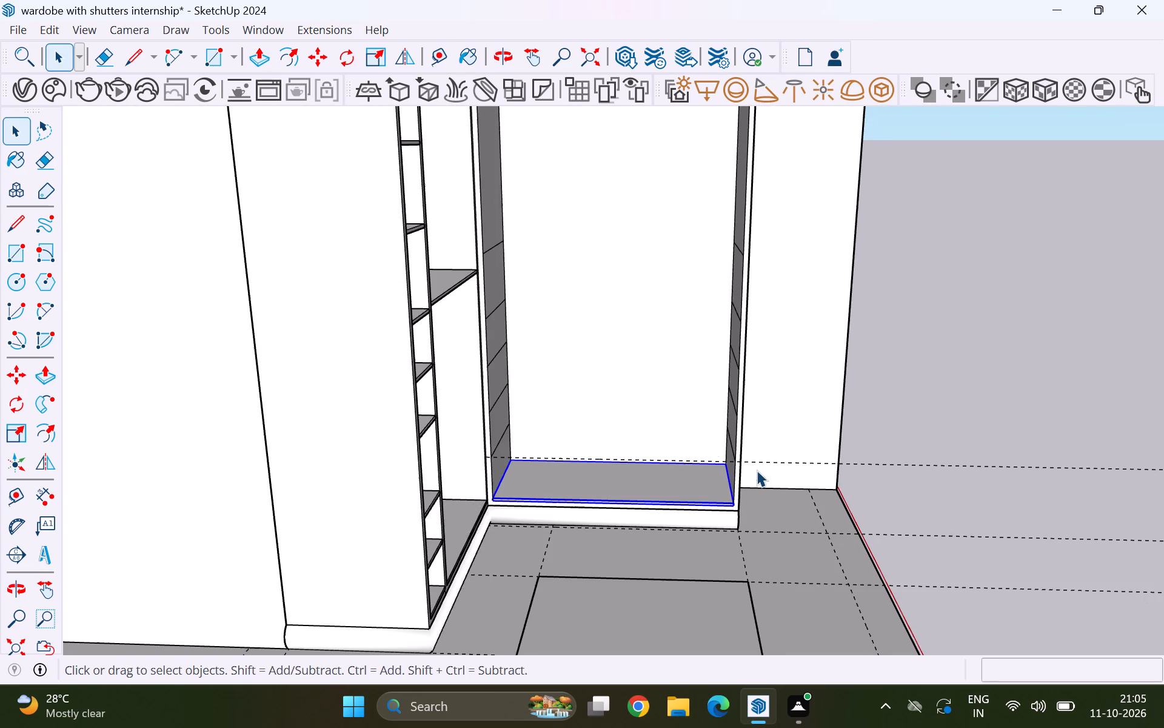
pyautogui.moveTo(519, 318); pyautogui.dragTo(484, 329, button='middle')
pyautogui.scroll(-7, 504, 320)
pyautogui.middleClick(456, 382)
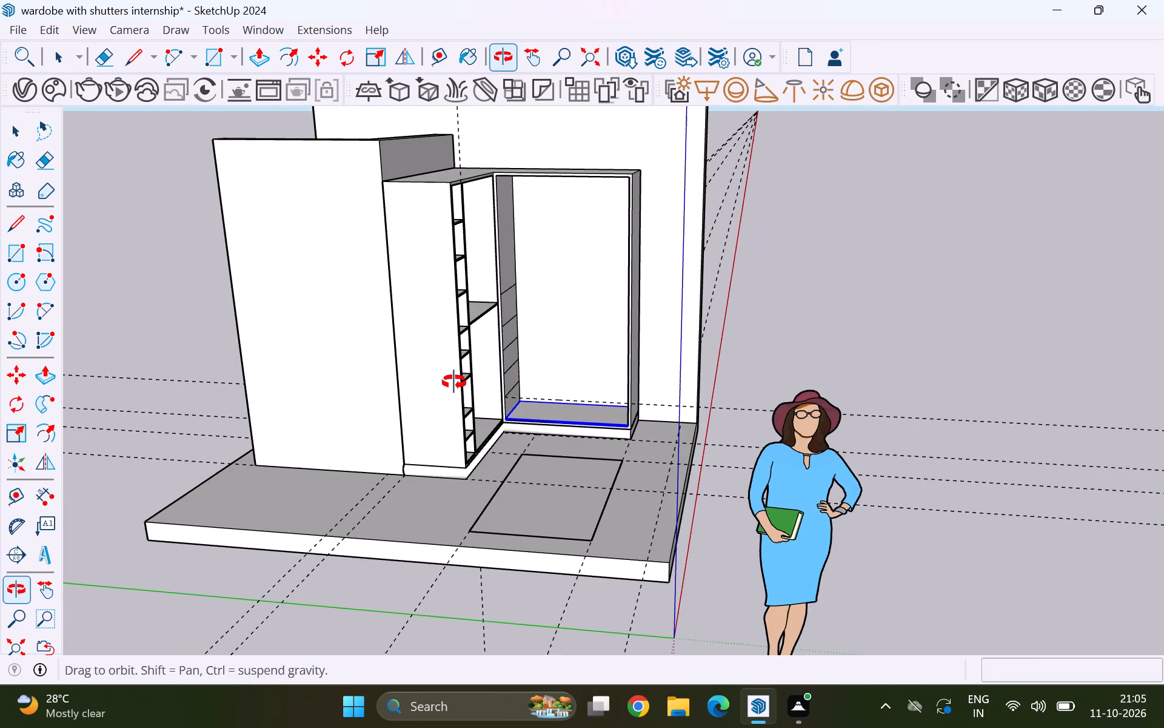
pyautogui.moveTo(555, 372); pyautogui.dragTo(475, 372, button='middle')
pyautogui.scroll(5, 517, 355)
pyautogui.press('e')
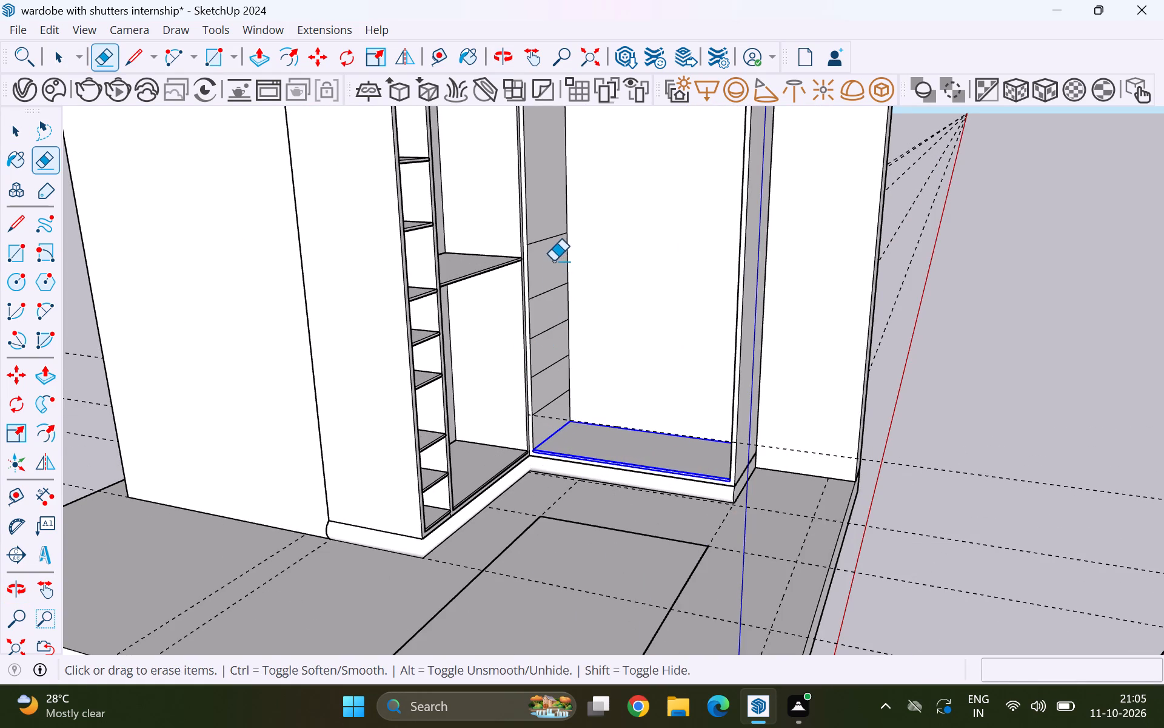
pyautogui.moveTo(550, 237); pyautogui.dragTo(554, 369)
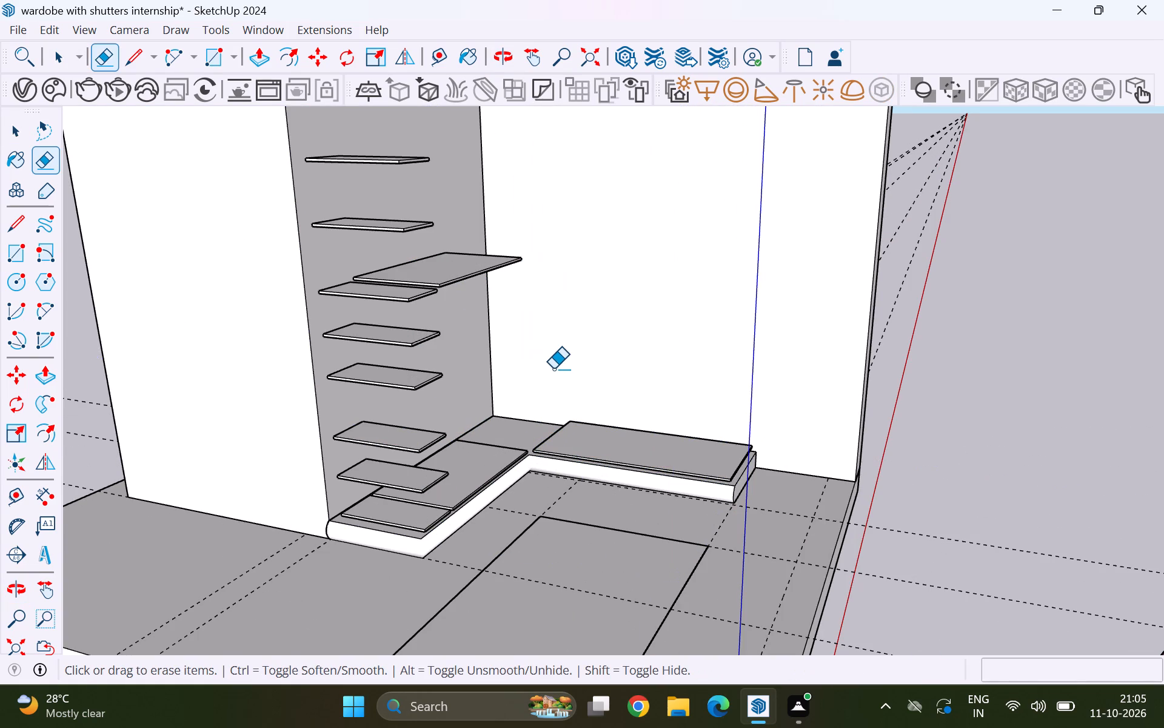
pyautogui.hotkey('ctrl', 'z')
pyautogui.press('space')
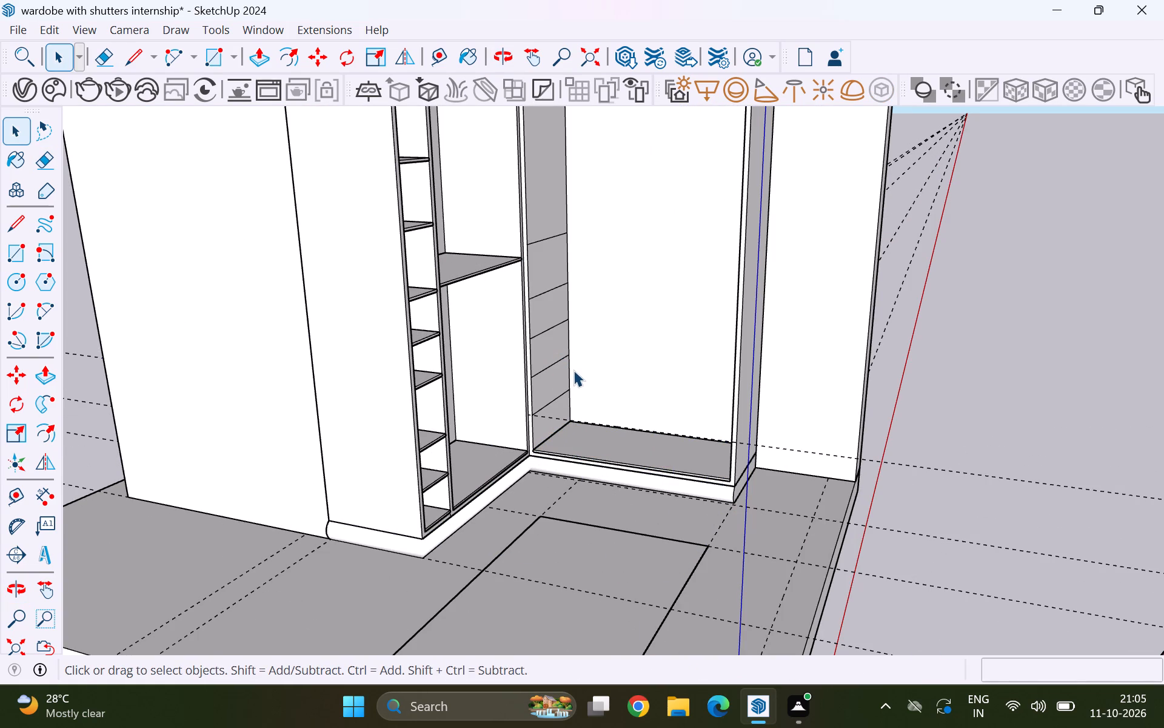
# Inside the wardrobe group, erase the dividing lines on both inner side faces of the compartment, and close the group.
pyautogui.doubleClick(593, 356)
pyautogui.press('e')
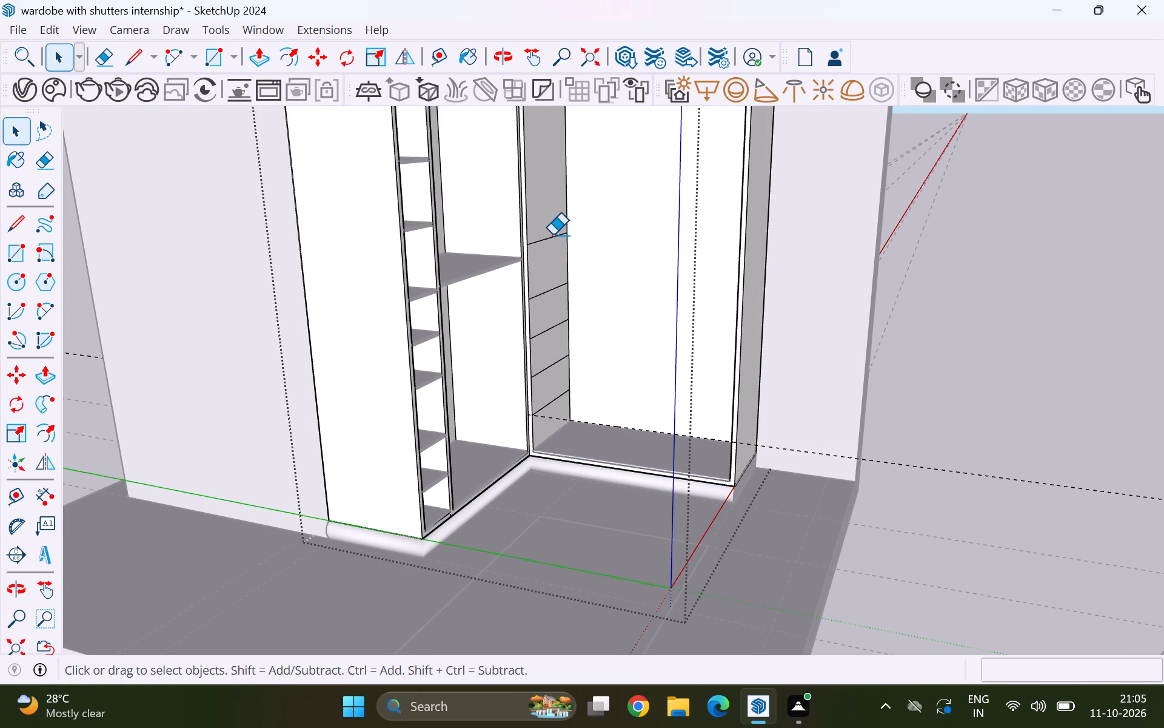
pyautogui.moveTo(551, 233); pyautogui.dragTo(563, 402)
pyautogui.scroll(-4, 567, 396)
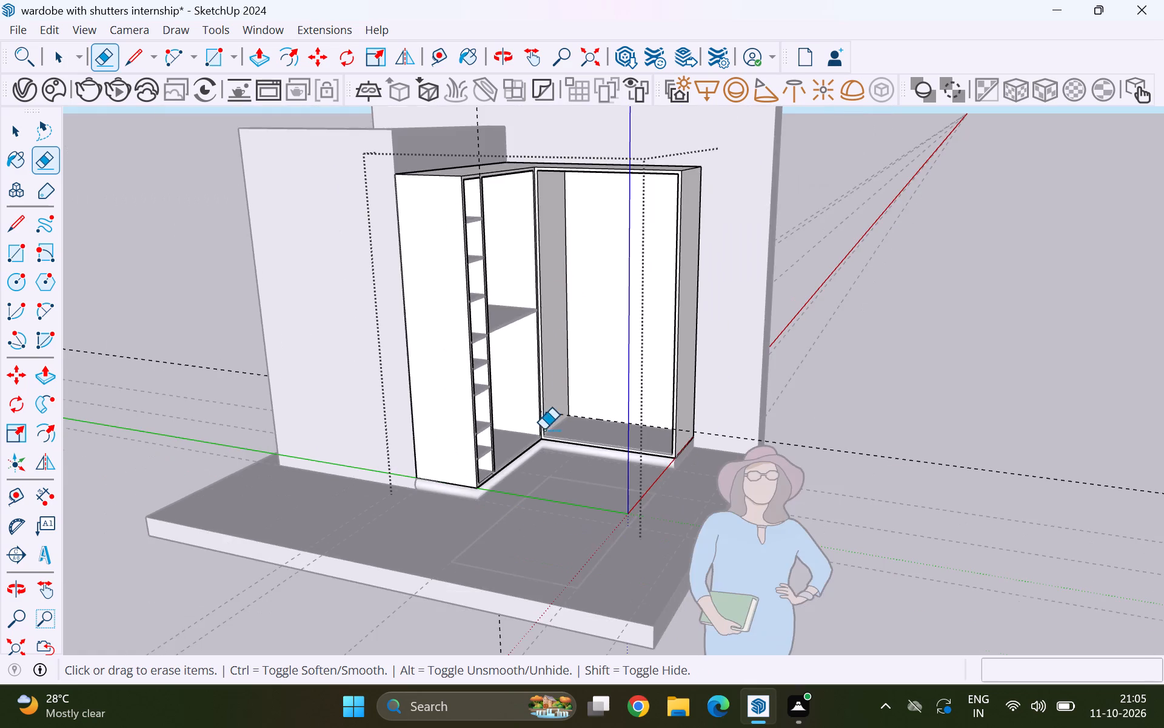
pyautogui.moveTo(615, 425); pyautogui.dragTo(860, 406, button='middle')
pyautogui.scroll(4, 643, 330)
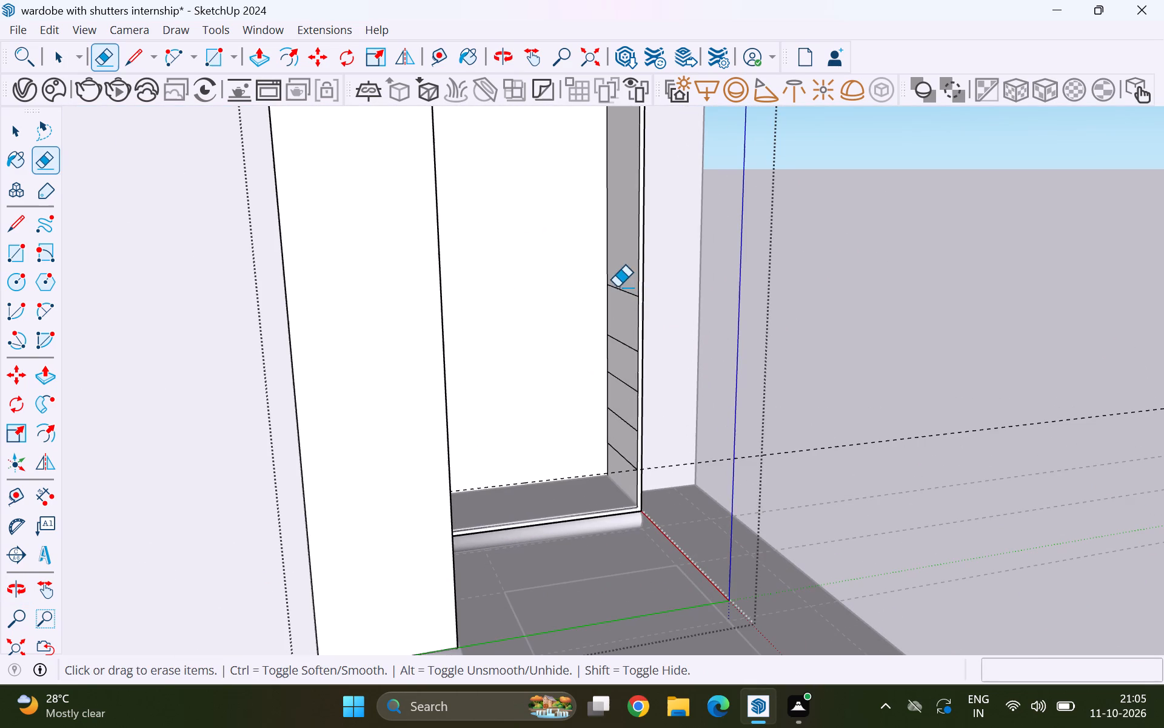
pyautogui.moveTo(618, 285); pyautogui.dragTo(613, 455)
pyautogui.press('space')
pyautogui.moveTo(584, 476); pyautogui.dragTo(536, 518, button='middle')
pyautogui.click(886, 336)
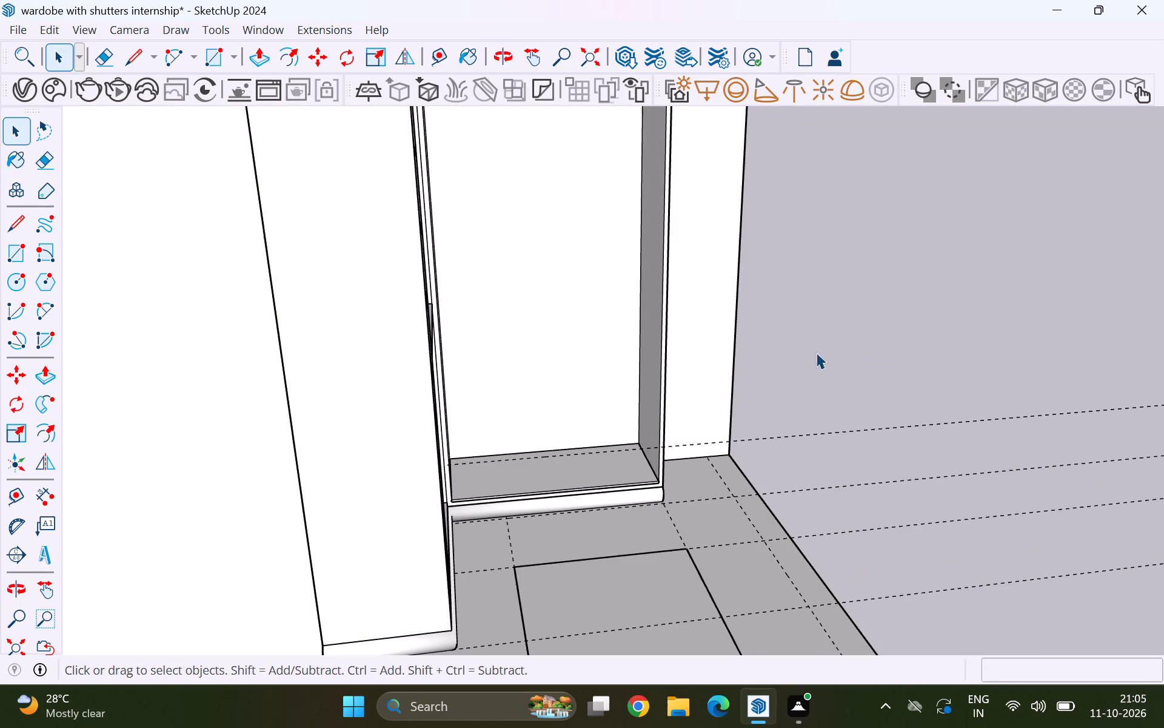
# Copy the bottom shelf panel in the side wing's compartment 9" straight up.
pyautogui.scroll(-4, 646, 391)
pyautogui.scroll(4, 600, 437)
pyautogui.click(617, 448)
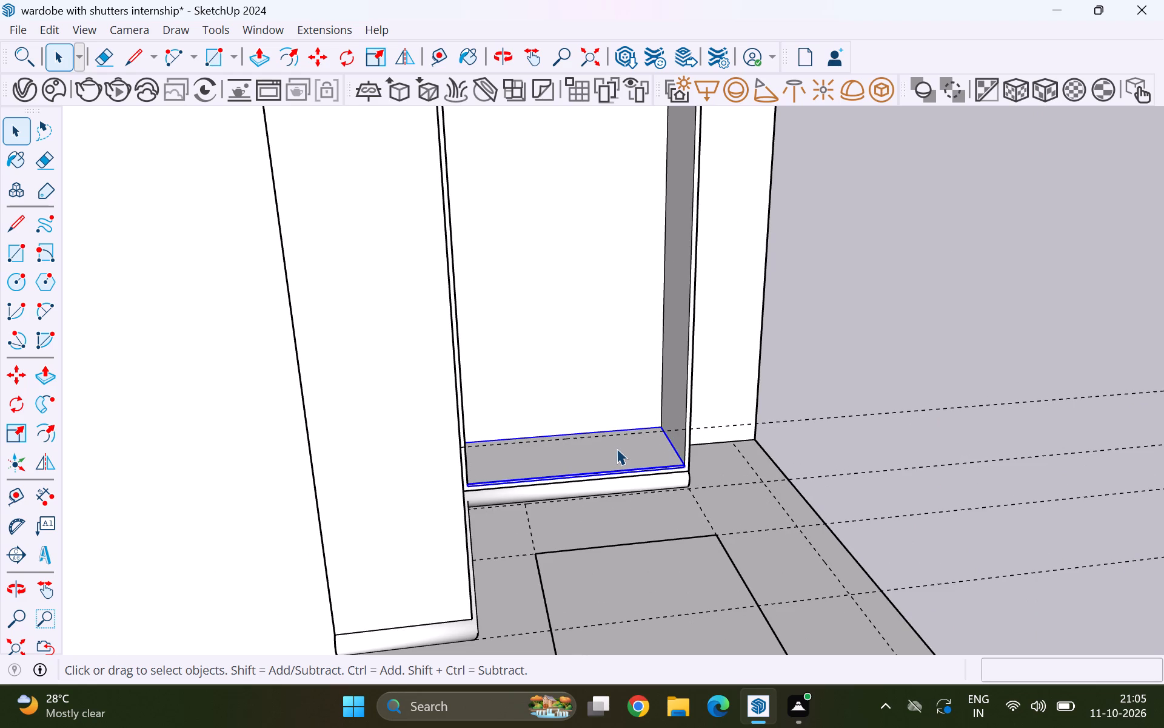
pyautogui.press('m')
pyautogui.scroll(16, 704, 478)
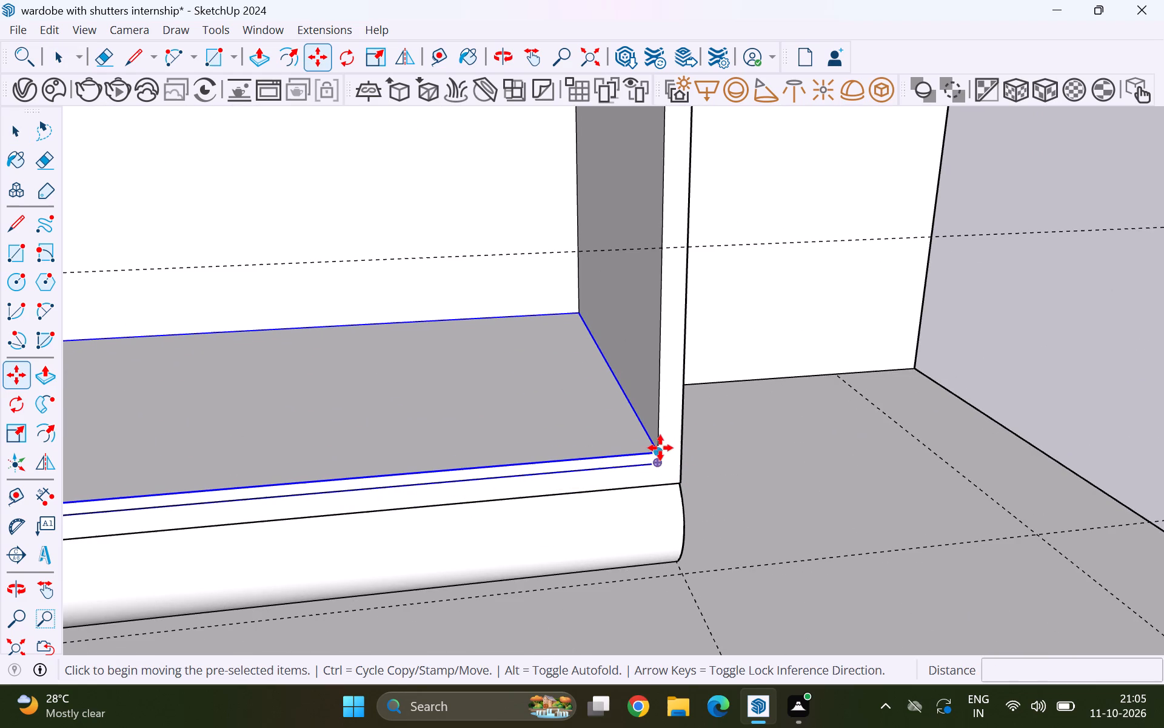
pyautogui.click(657, 451)
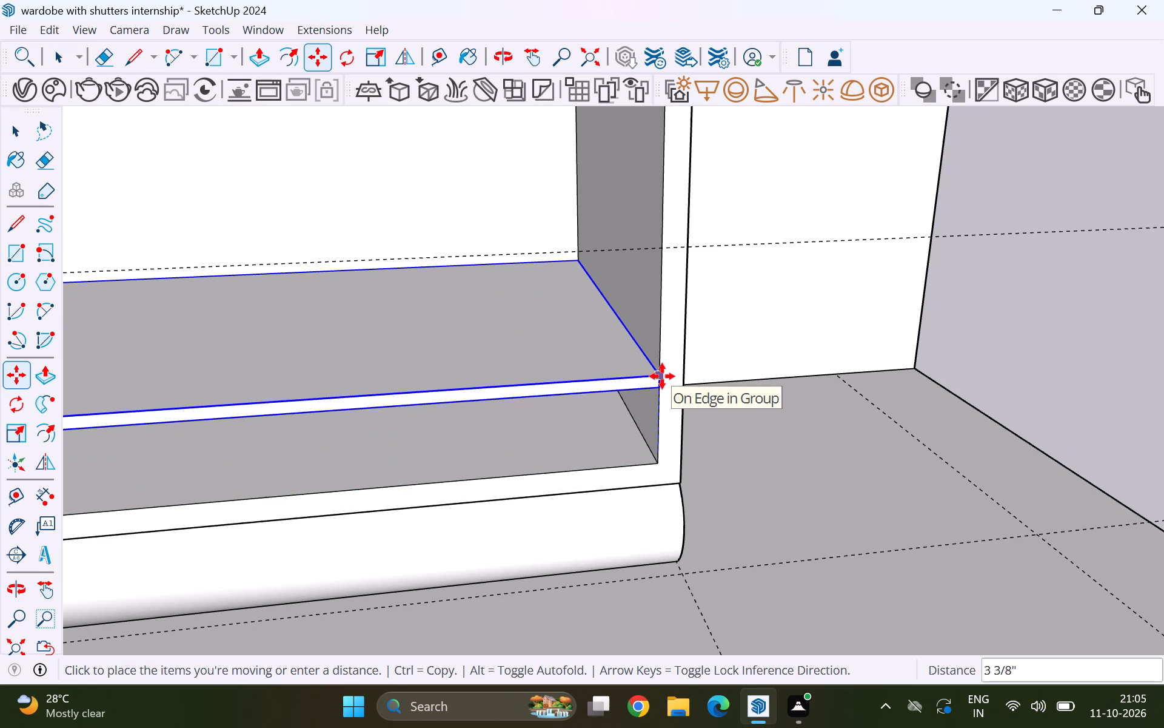
pyautogui.press('Up')
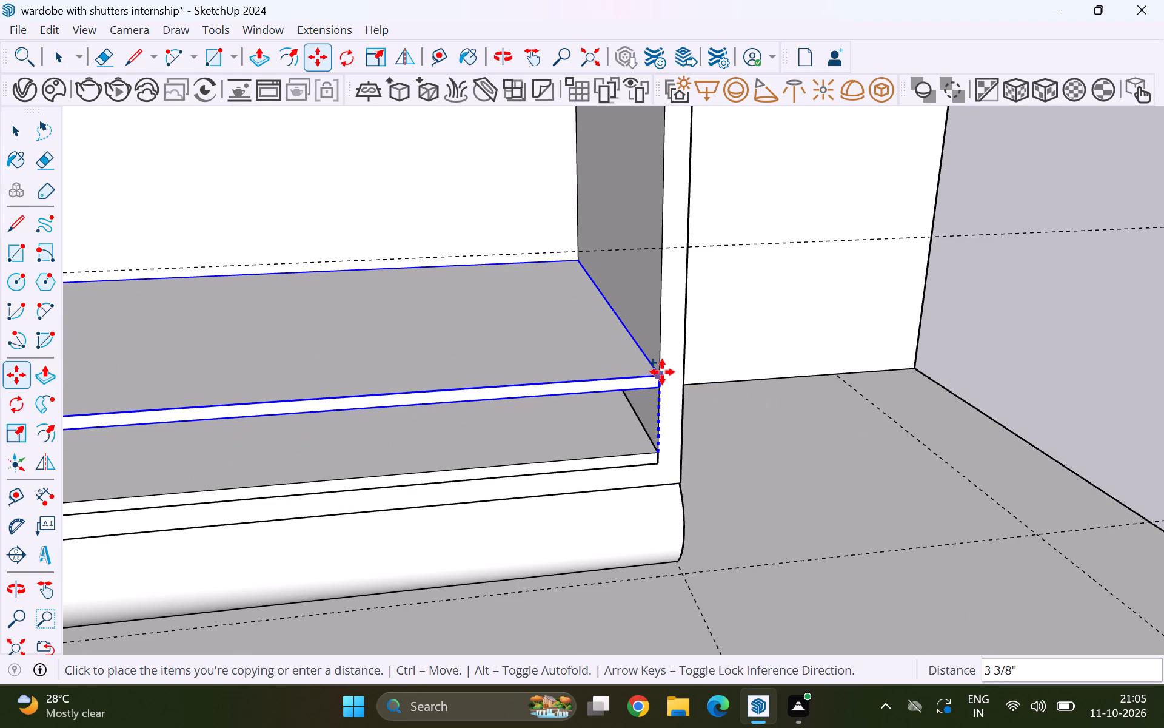
pyautogui.press('9')
pyautogui.press('Return')
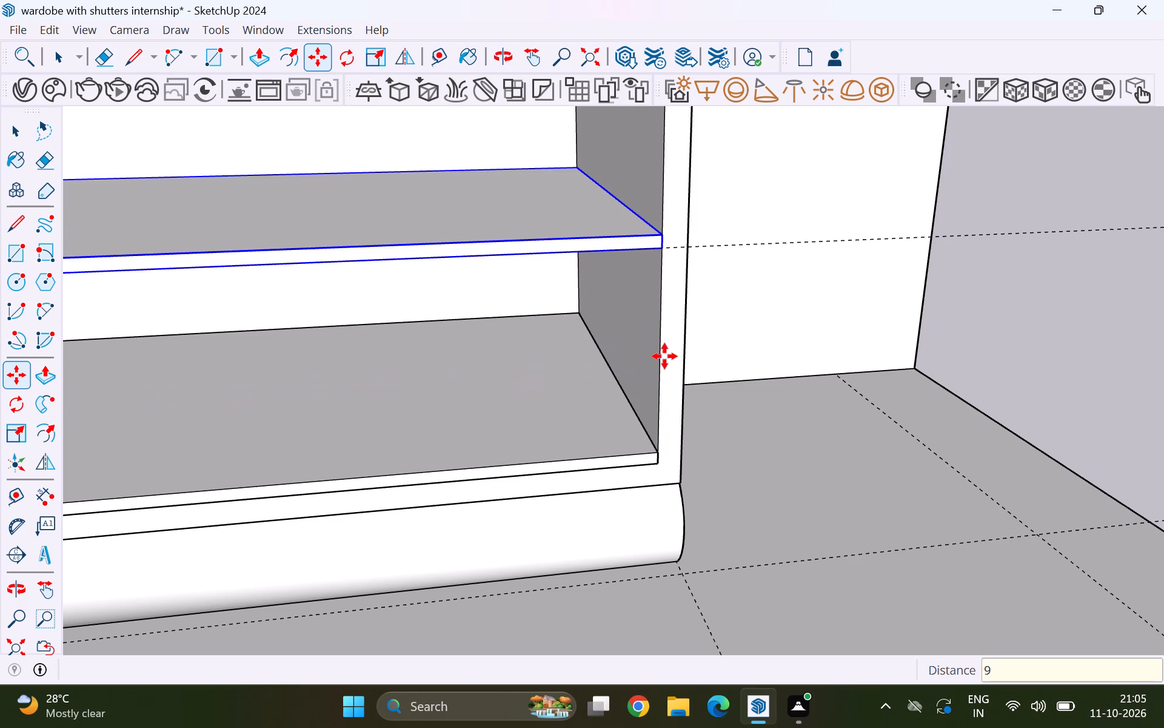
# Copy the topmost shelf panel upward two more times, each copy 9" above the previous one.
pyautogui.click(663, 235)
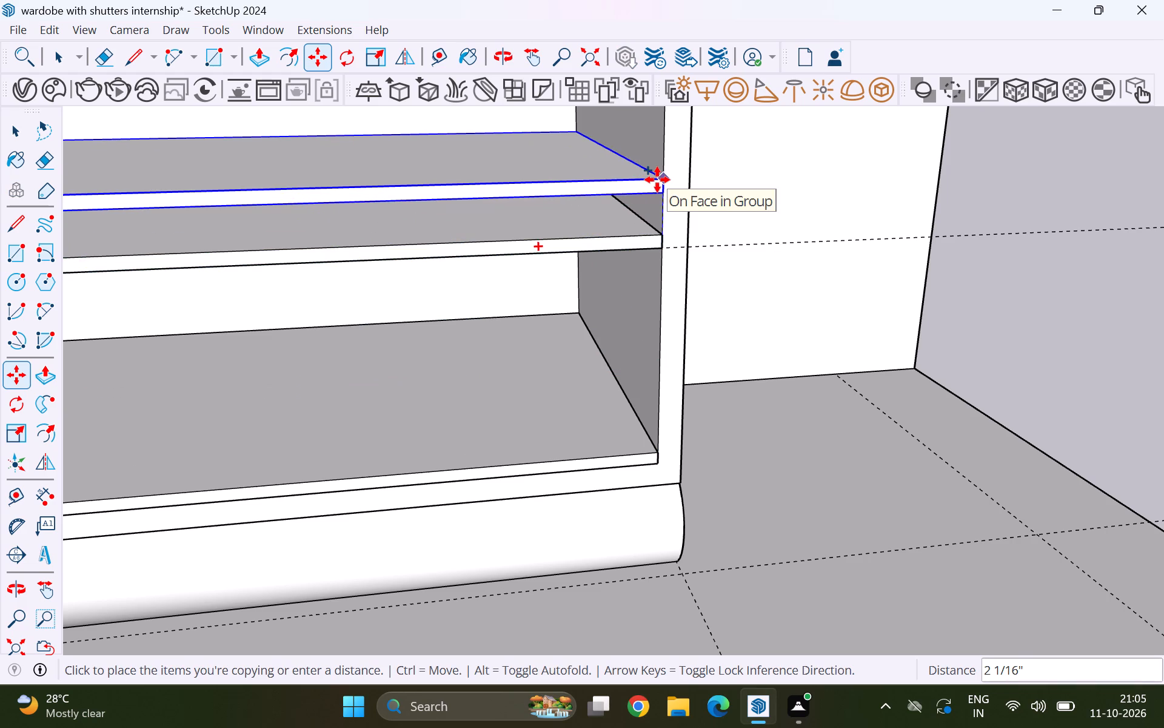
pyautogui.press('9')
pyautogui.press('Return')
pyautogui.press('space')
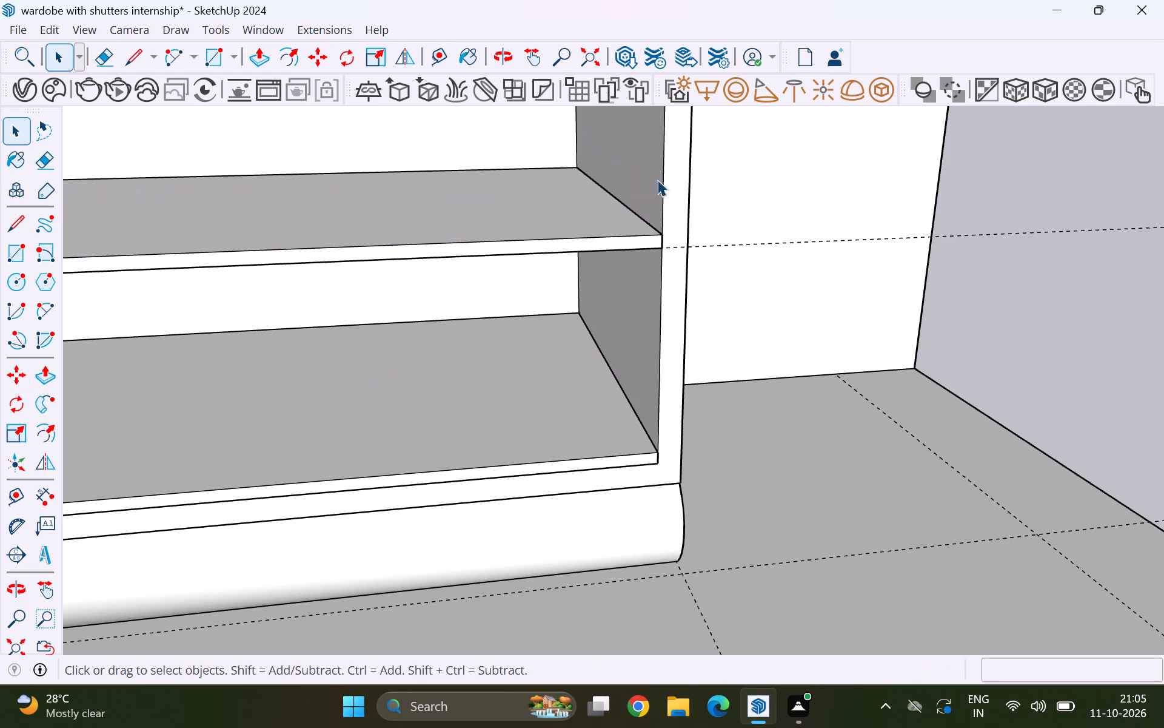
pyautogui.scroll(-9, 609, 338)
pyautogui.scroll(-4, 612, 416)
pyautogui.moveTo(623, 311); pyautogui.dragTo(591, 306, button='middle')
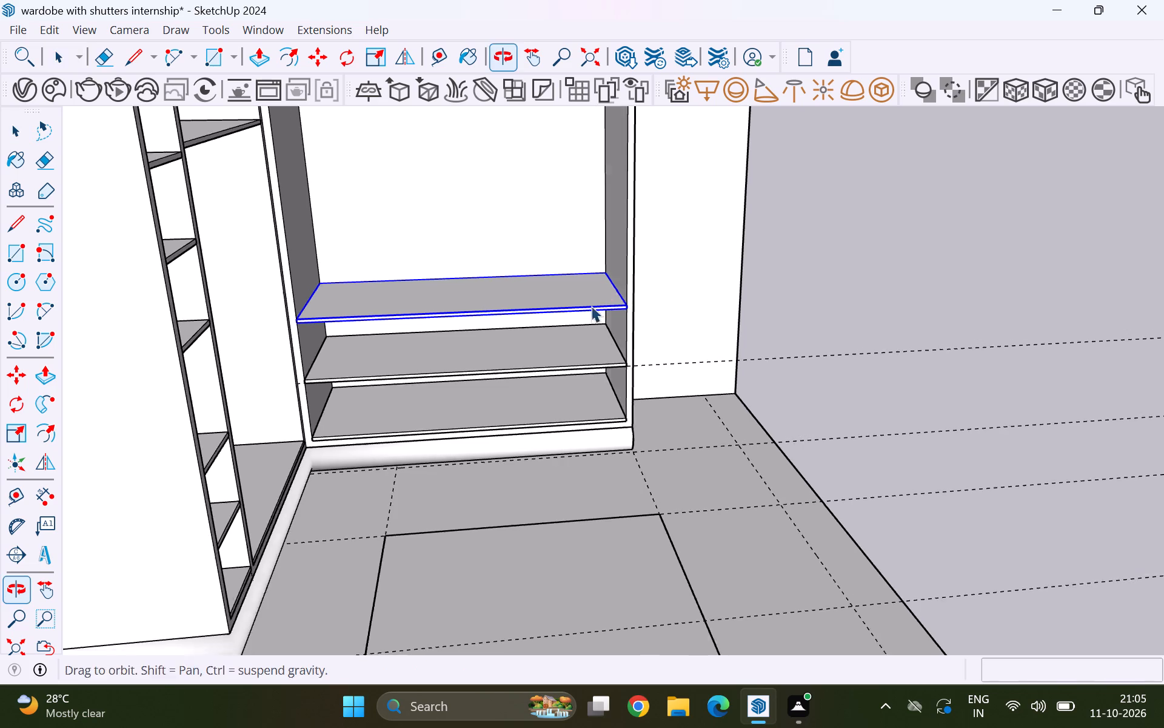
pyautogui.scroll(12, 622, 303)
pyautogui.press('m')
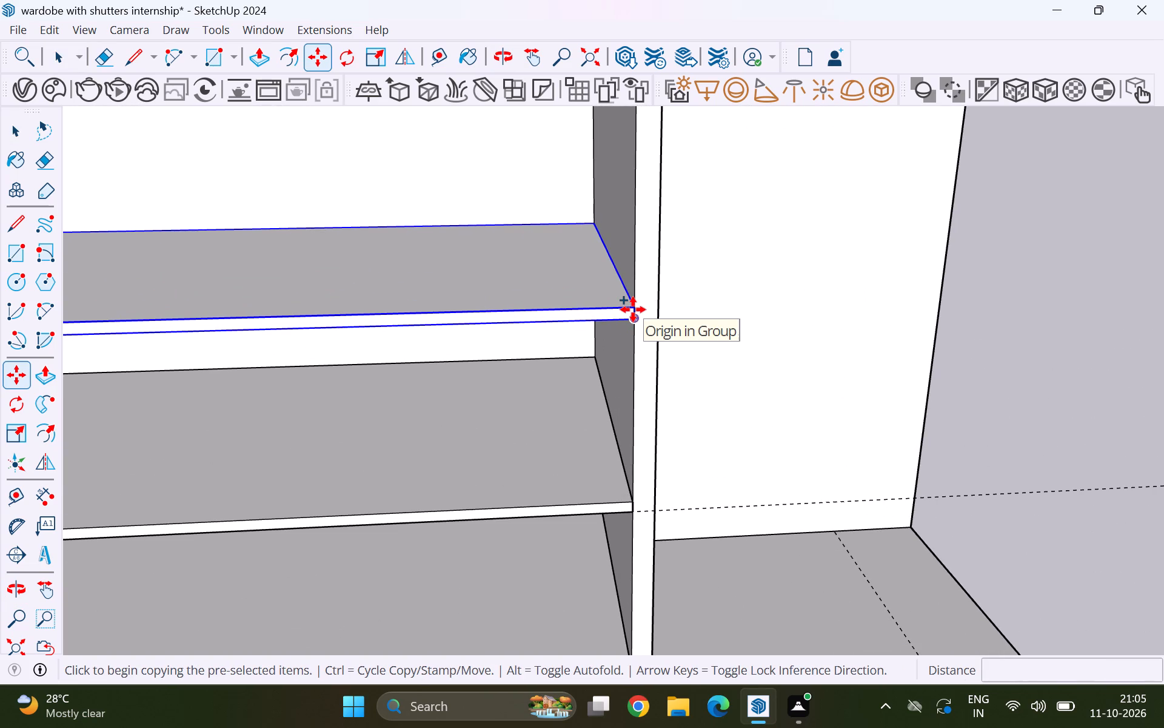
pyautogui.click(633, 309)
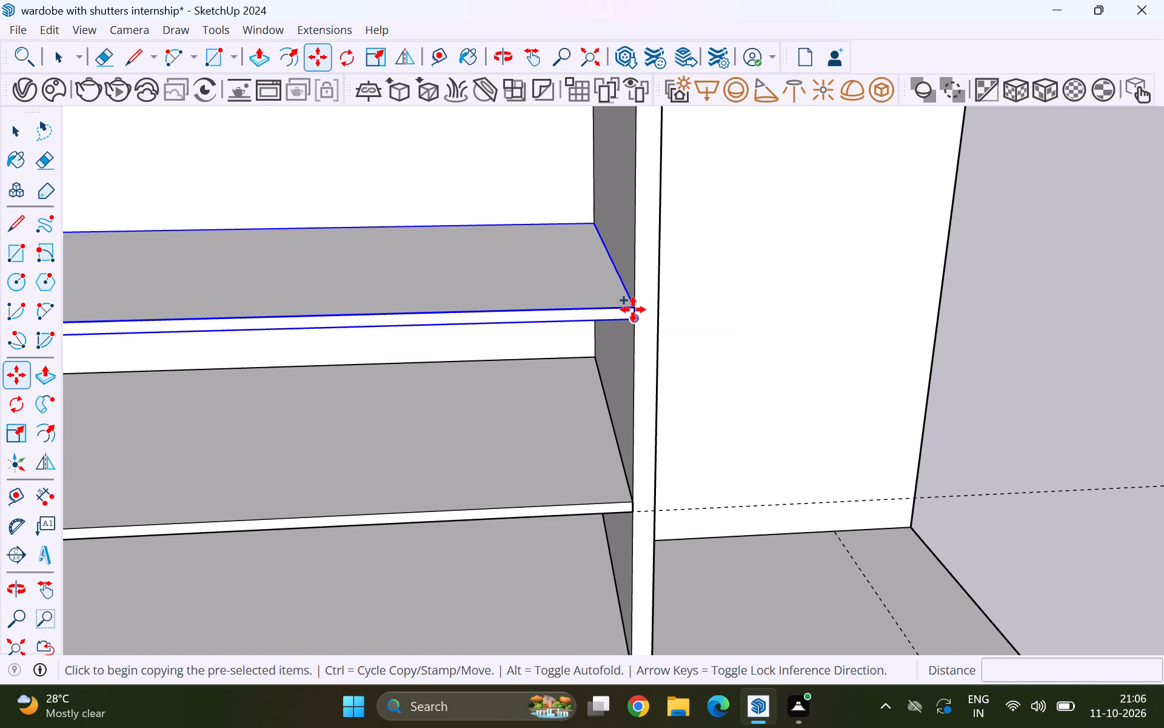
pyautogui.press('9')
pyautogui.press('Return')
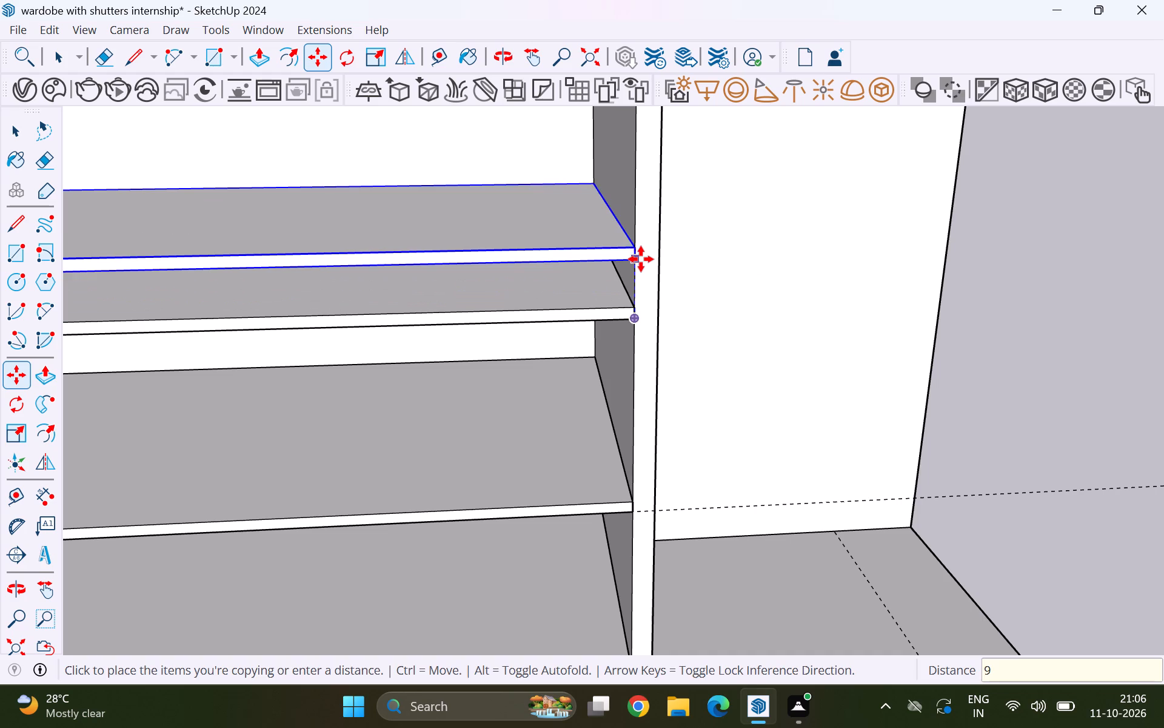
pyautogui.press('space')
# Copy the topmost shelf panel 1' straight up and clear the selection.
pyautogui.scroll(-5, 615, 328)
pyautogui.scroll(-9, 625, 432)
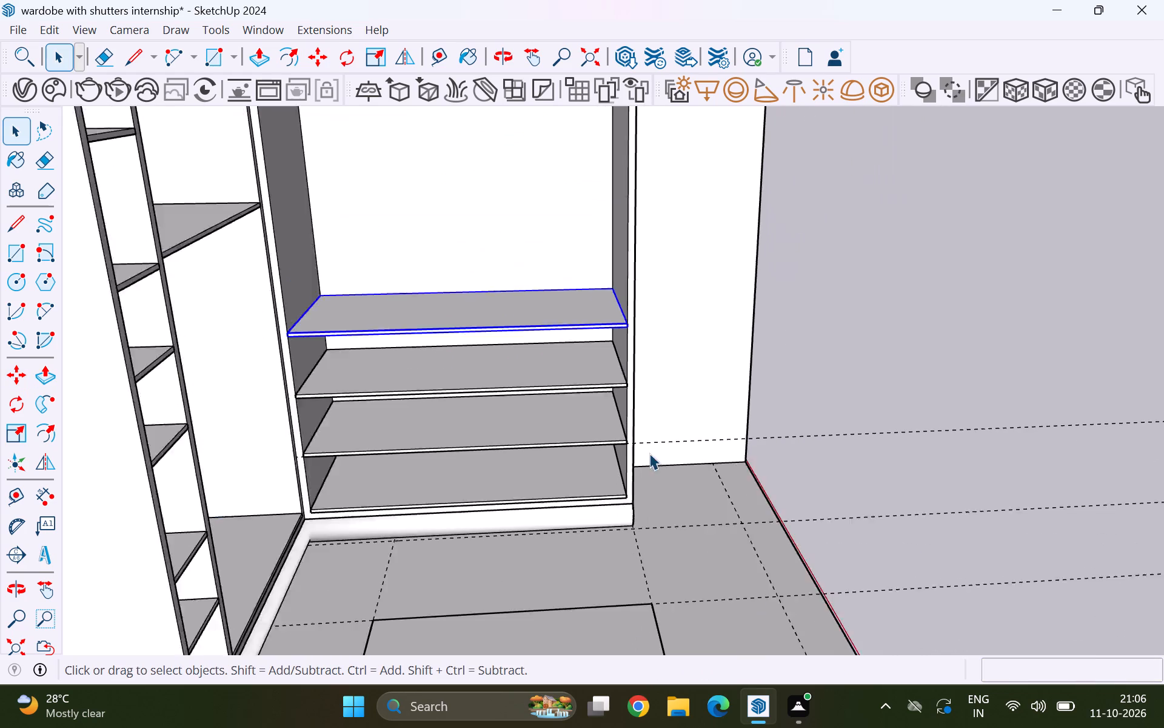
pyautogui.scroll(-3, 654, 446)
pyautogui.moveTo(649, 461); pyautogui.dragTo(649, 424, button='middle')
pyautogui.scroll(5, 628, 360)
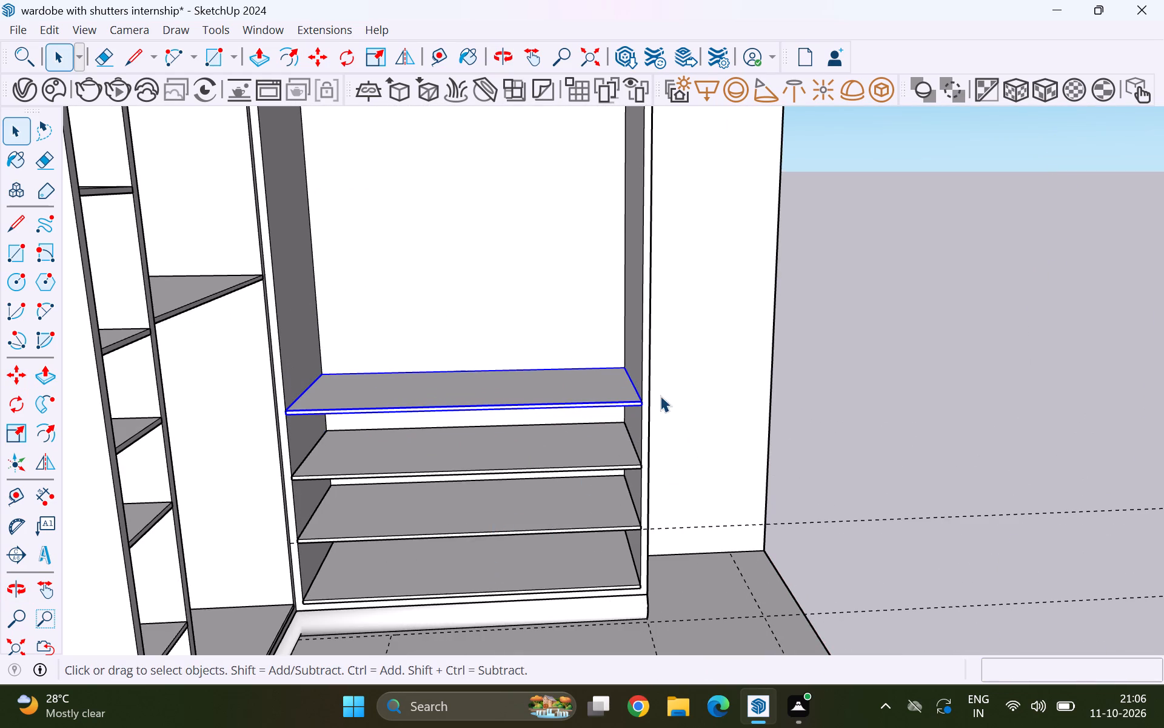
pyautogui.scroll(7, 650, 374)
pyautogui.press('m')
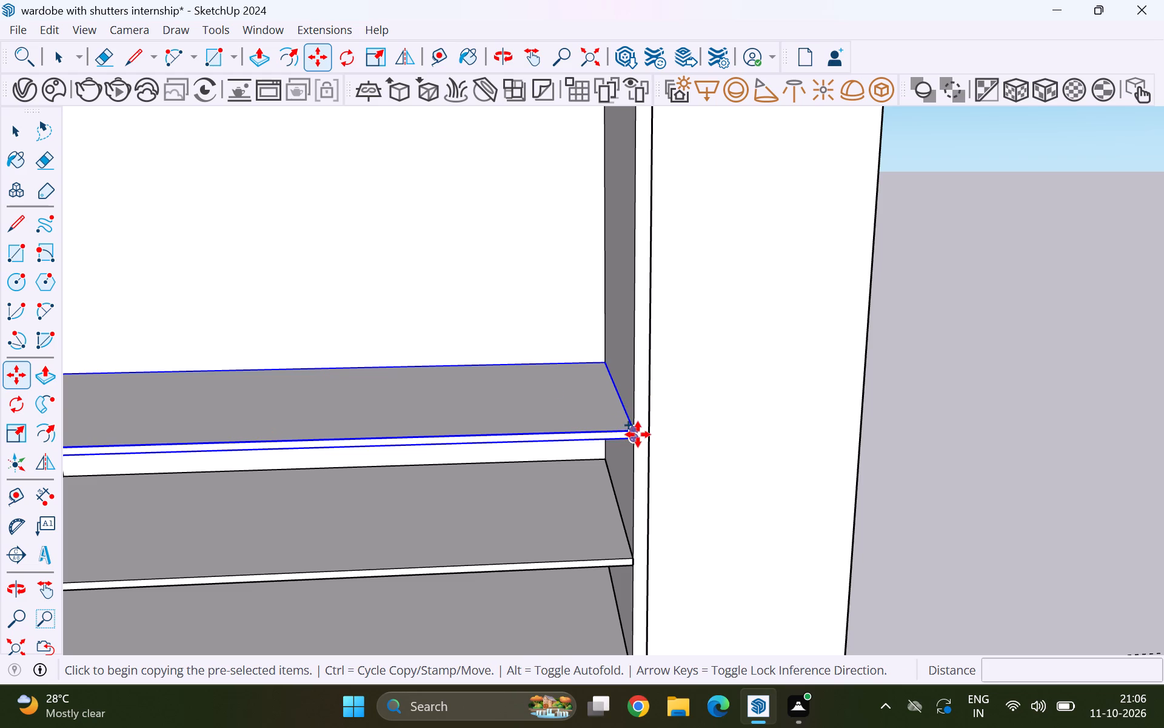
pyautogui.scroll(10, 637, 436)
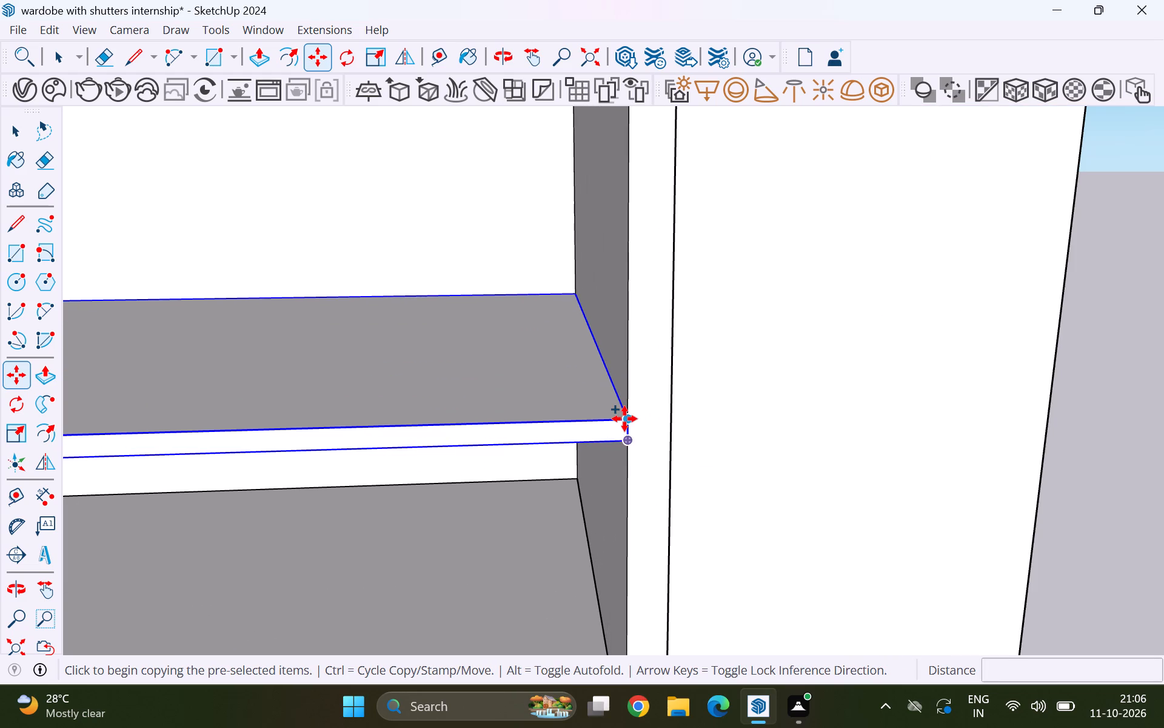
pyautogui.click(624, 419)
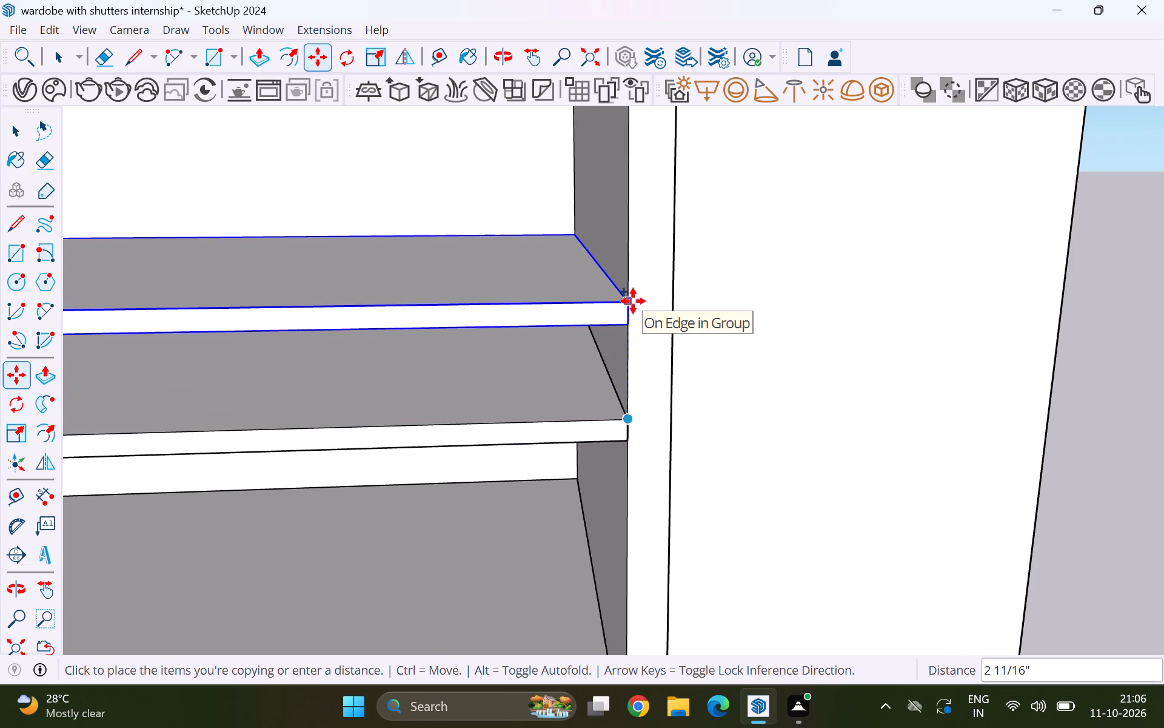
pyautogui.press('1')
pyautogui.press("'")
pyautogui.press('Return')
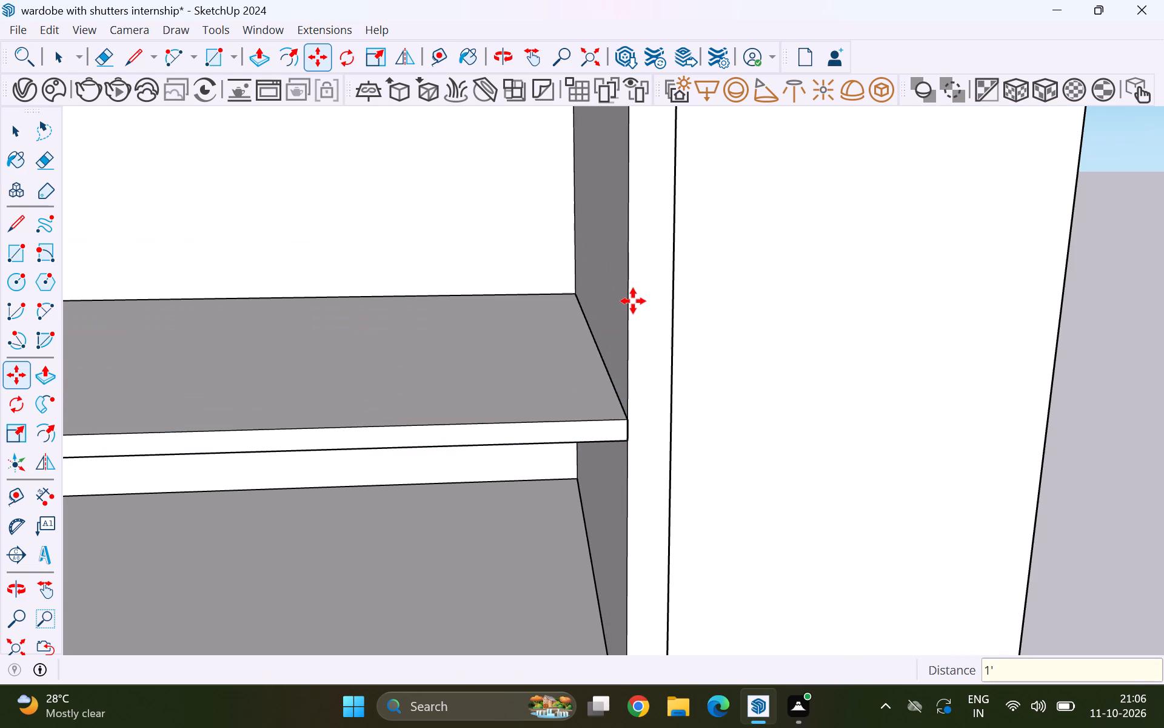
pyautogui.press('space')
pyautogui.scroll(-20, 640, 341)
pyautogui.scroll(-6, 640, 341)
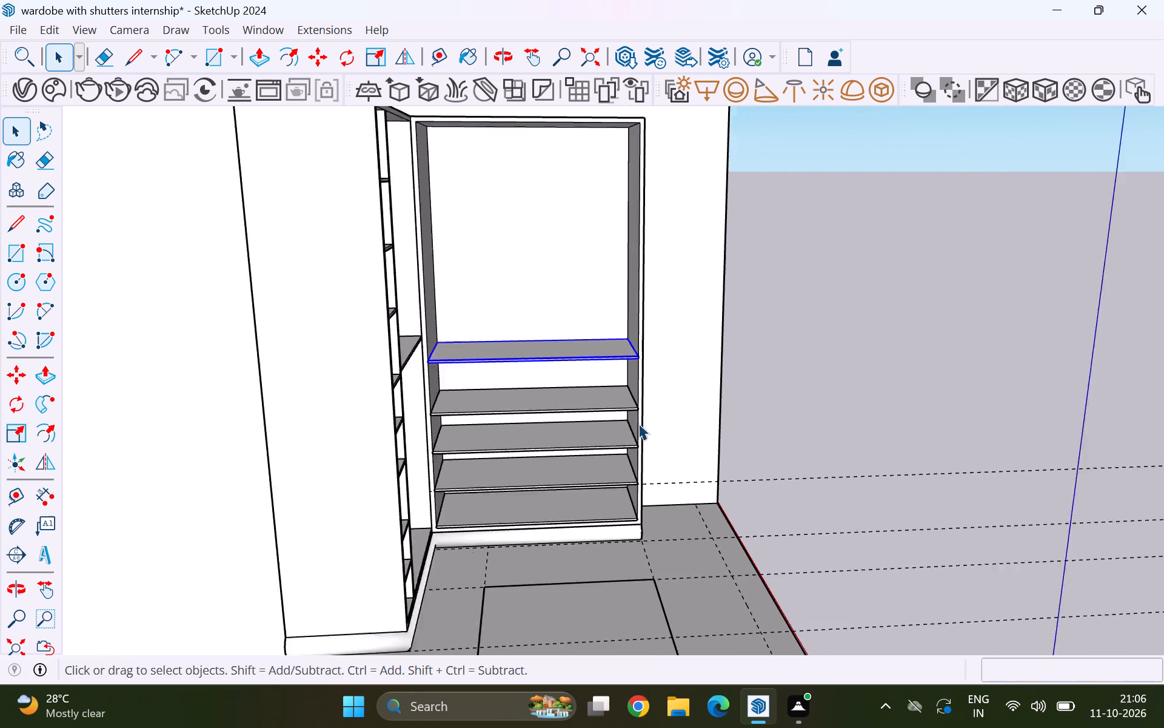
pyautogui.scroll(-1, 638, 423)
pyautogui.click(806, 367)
# Measure the clear height between the compartment's upper inner edge and the topmost shelf.
pyautogui.scroll(2, 570, 221)
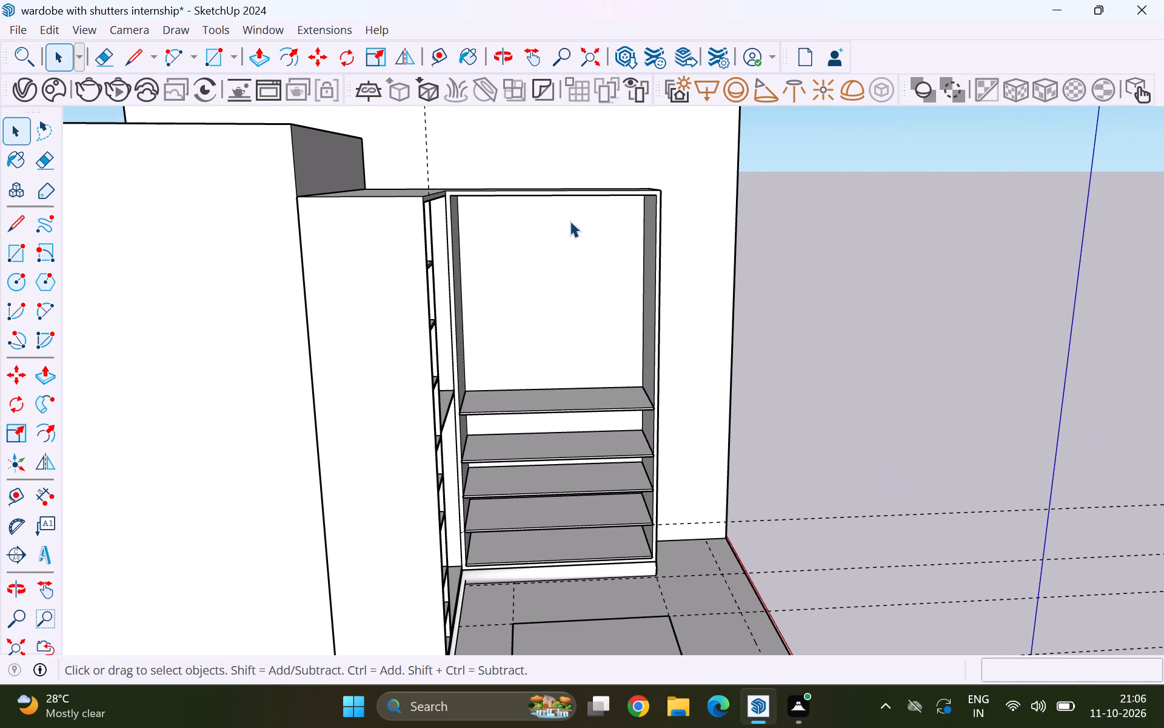
pyautogui.press('t')
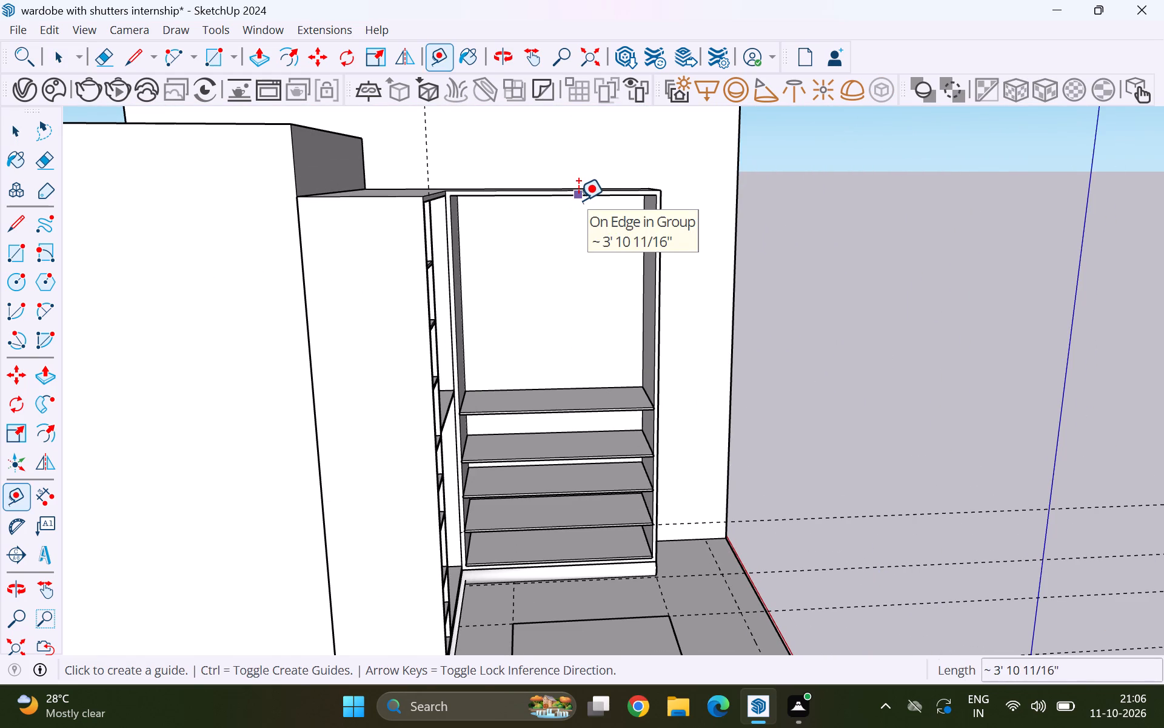
pyautogui.moveTo(578, 200); pyautogui.dragTo(577, 206)
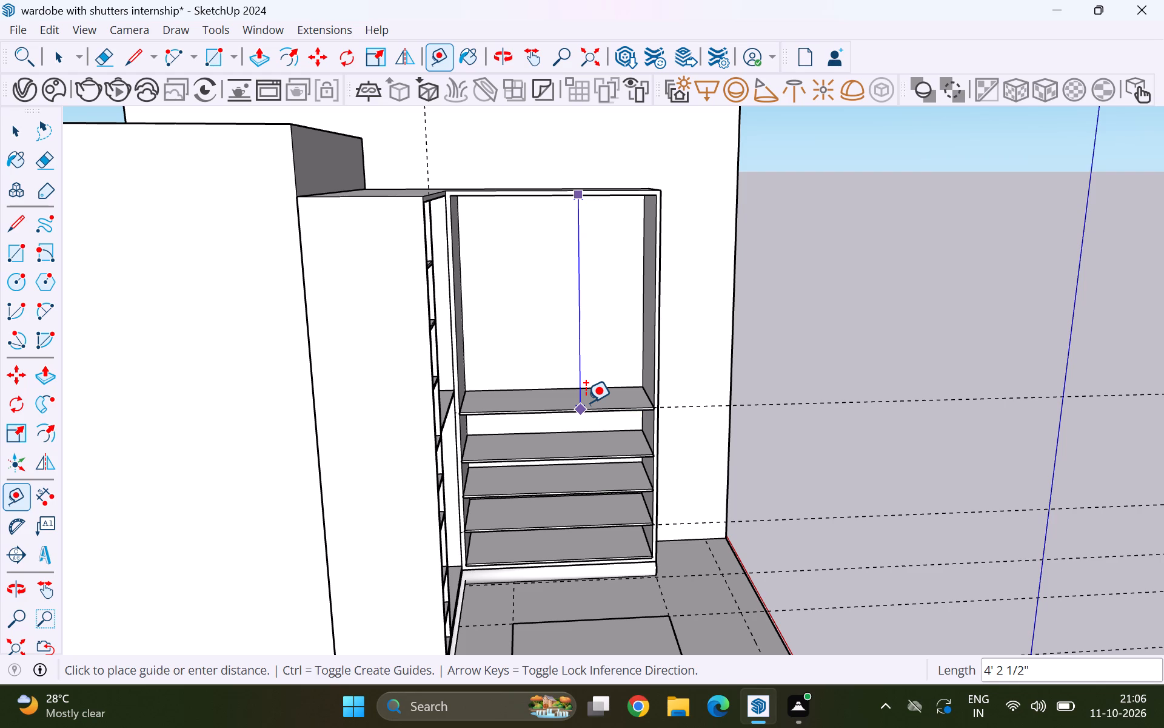
pyautogui.press('space')
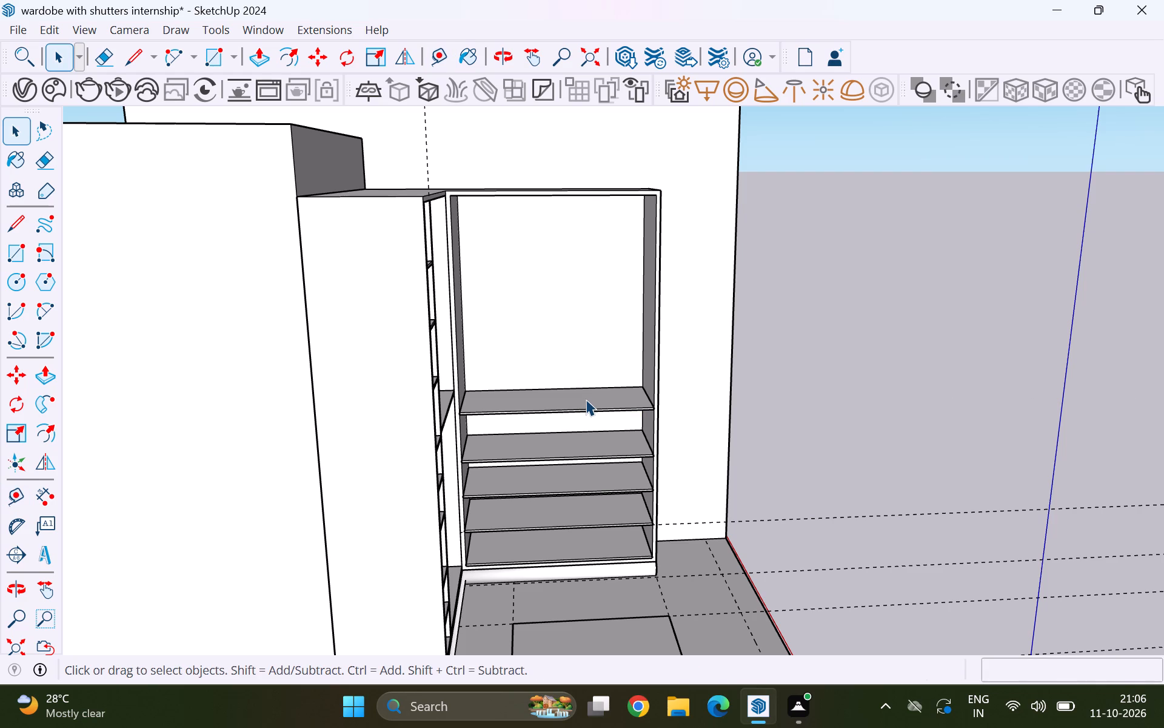
# Examine the shelf layout in the side wing's compartment from lower and higher viewpoints.
pyautogui.scroll(1, 586, 399)
pyautogui.moveTo(584, 432); pyautogui.dragTo(570, 327, button='middle')
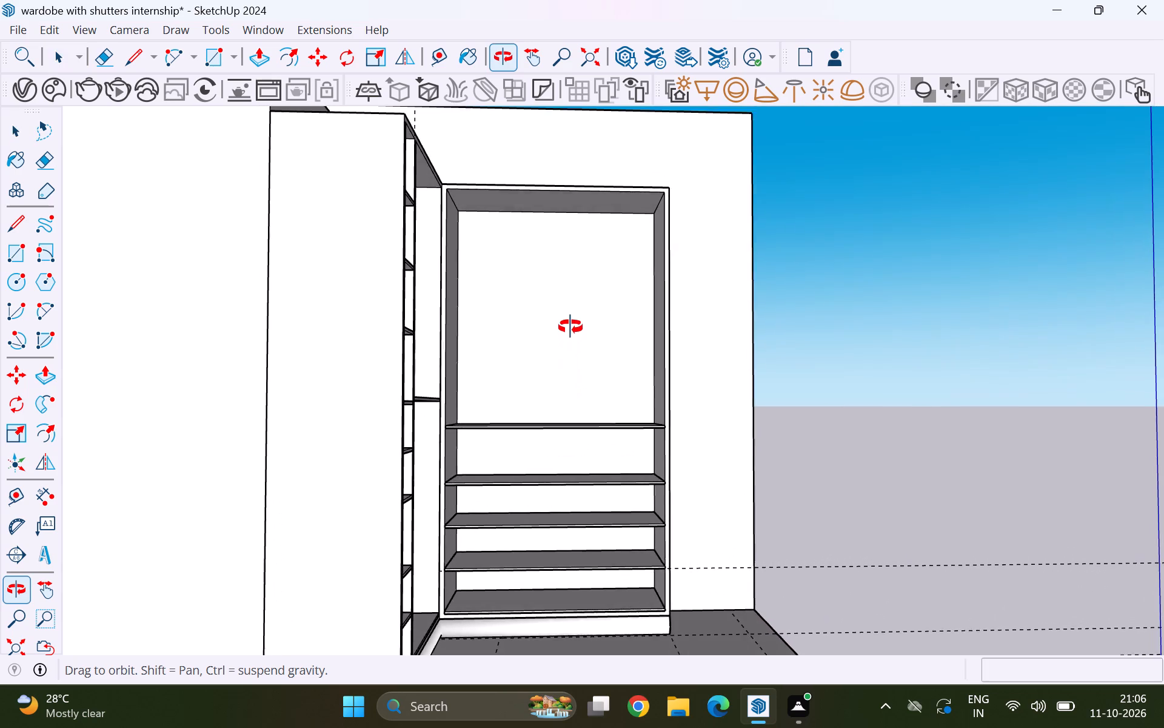
pyautogui.moveTo(570, 327); pyautogui.dragTo(575, 336, button='middle')
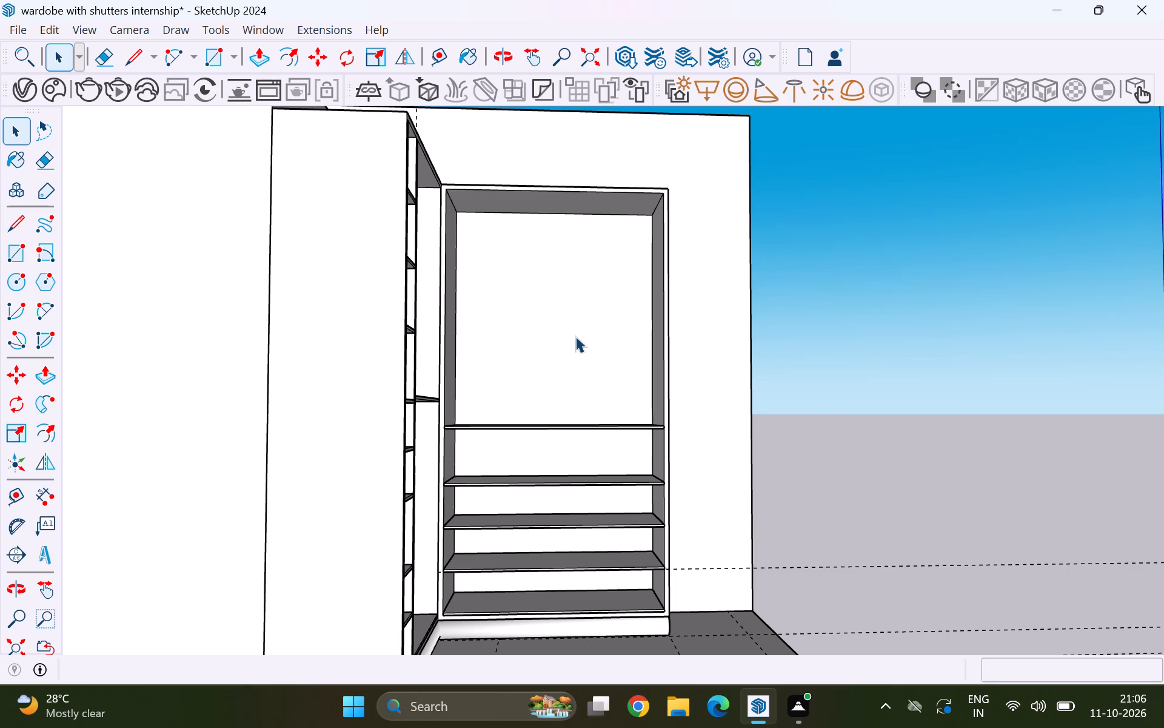
pyautogui.moveTo(614, 369); pyautogui.dragTo(615, 396, button='middle')
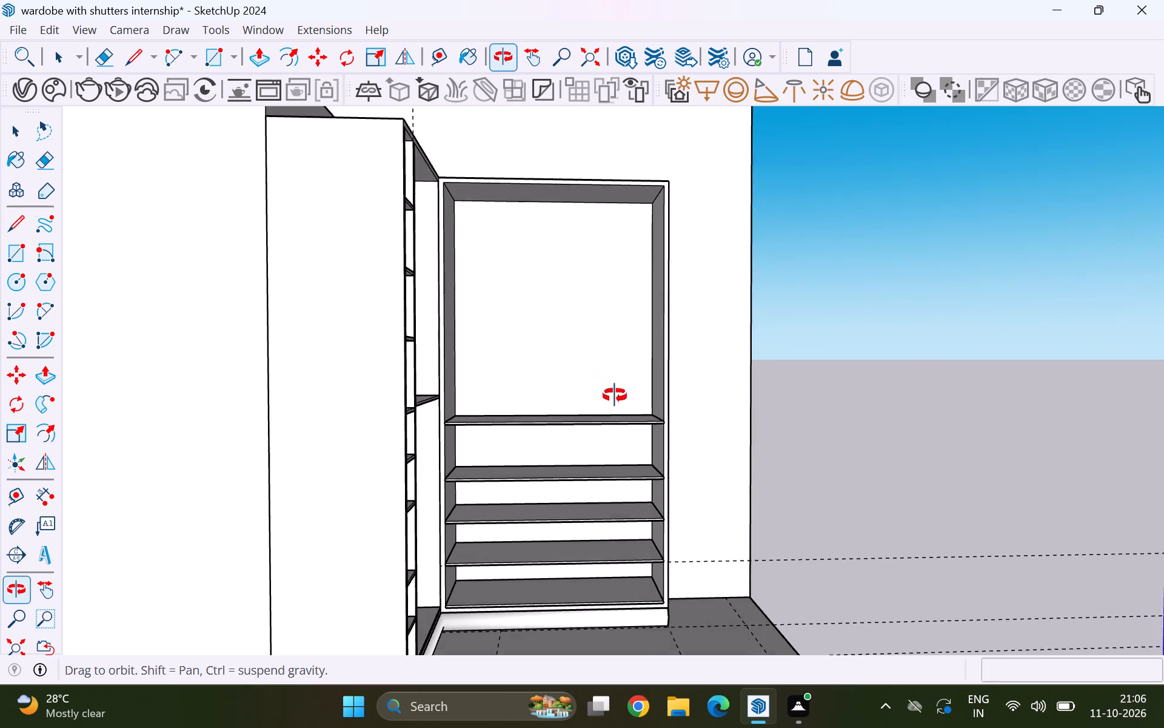
pyautogui.moveTo(615, 396); pyautogui.dragTo(615, 417, button='middle')
pyautogui.moveTo(615, 417); pyautogui.dragTo(611, 447, button='middle')
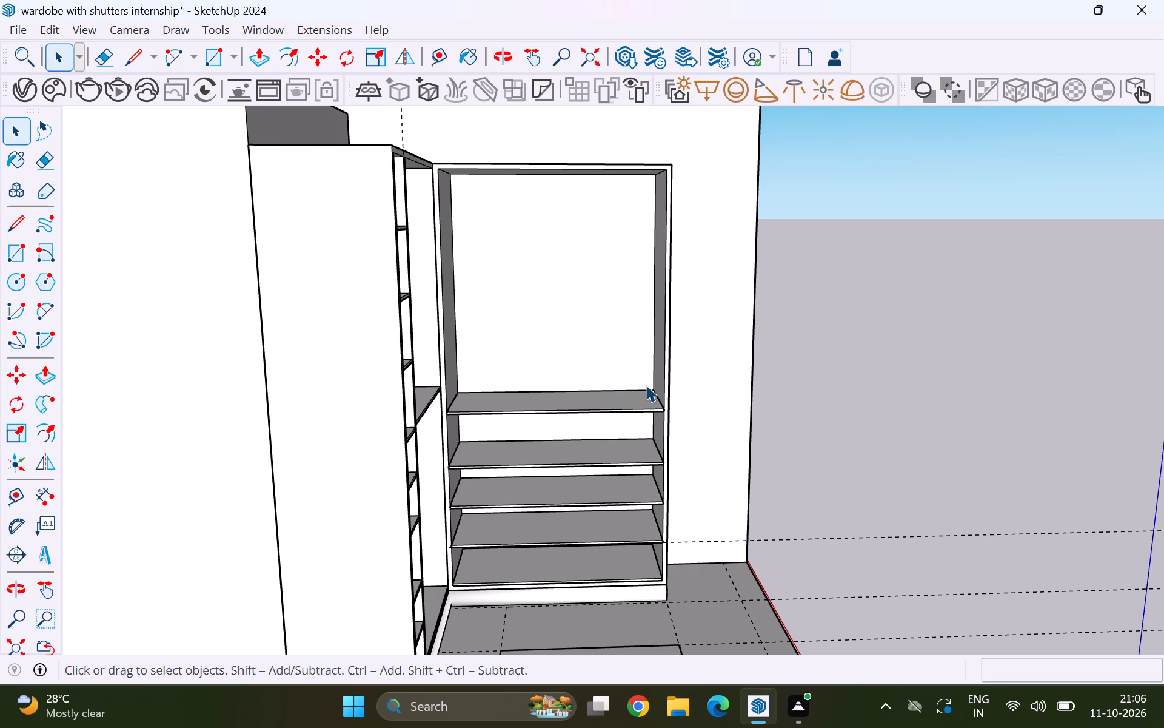
pyautogui.scroll(3, 646, 385)
pyautogui.scroll(-7, 645, 386)
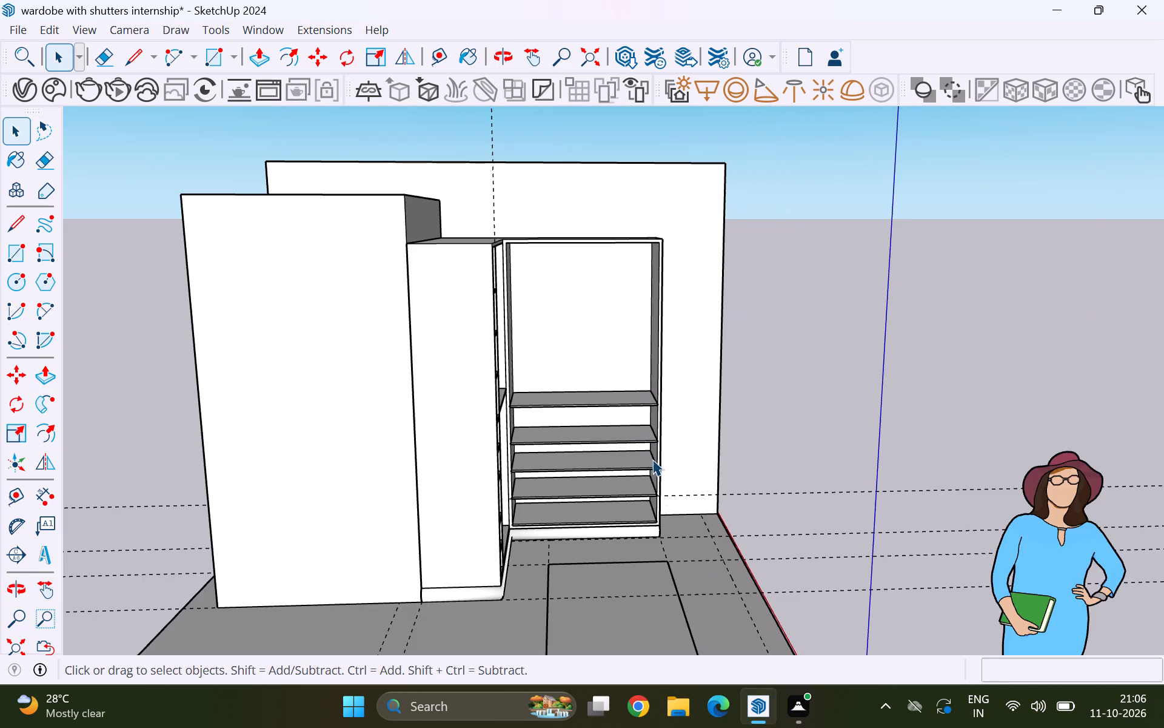
# Measure the clear gap between the bottom panel and the shelf directly above it.
pyautogui.moveTo(665, 556); pyautogui.dragTo(661, 494, button='middle')
pyautogui.scroll(16, 665, 551)
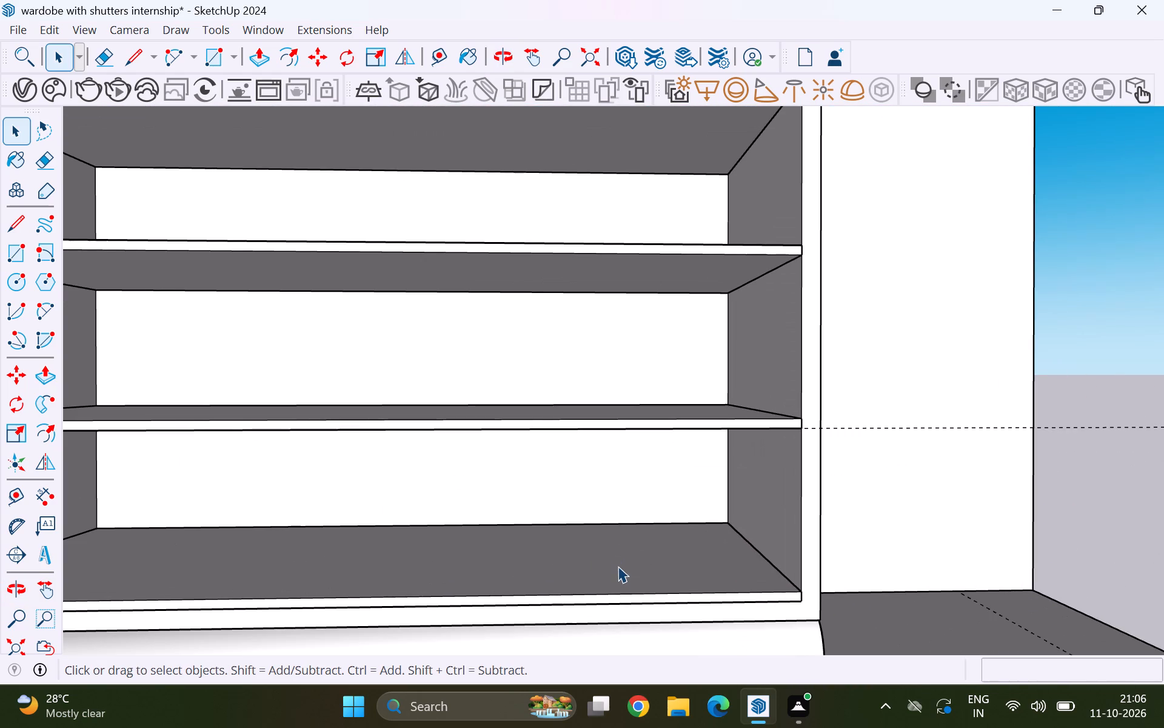
pyautogui.middleClick(618, 579)
pyautogui.press('t')
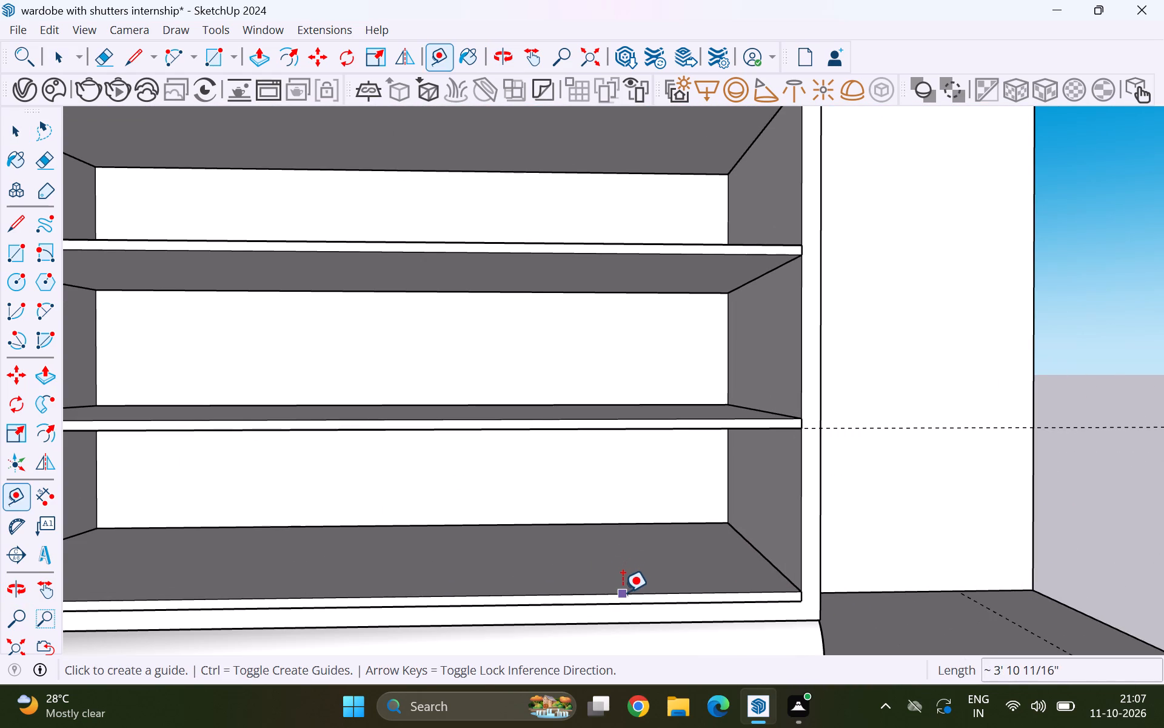
pyautogui.click(623, 592)
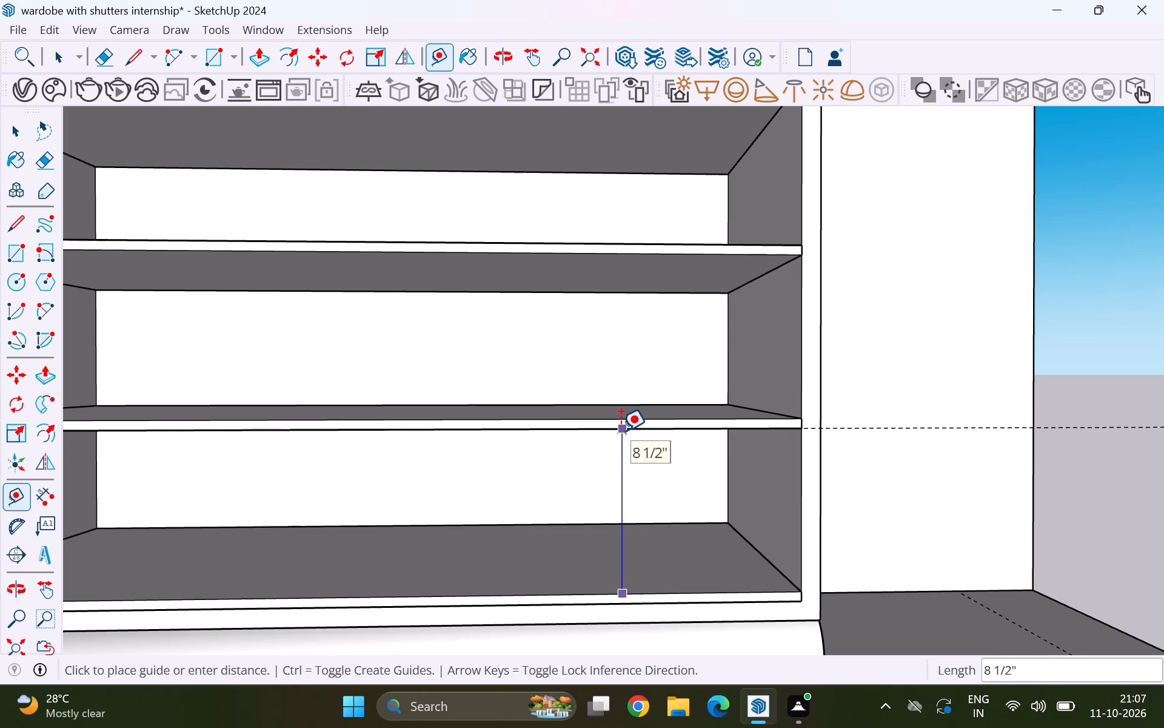
pyautogui.press('space')
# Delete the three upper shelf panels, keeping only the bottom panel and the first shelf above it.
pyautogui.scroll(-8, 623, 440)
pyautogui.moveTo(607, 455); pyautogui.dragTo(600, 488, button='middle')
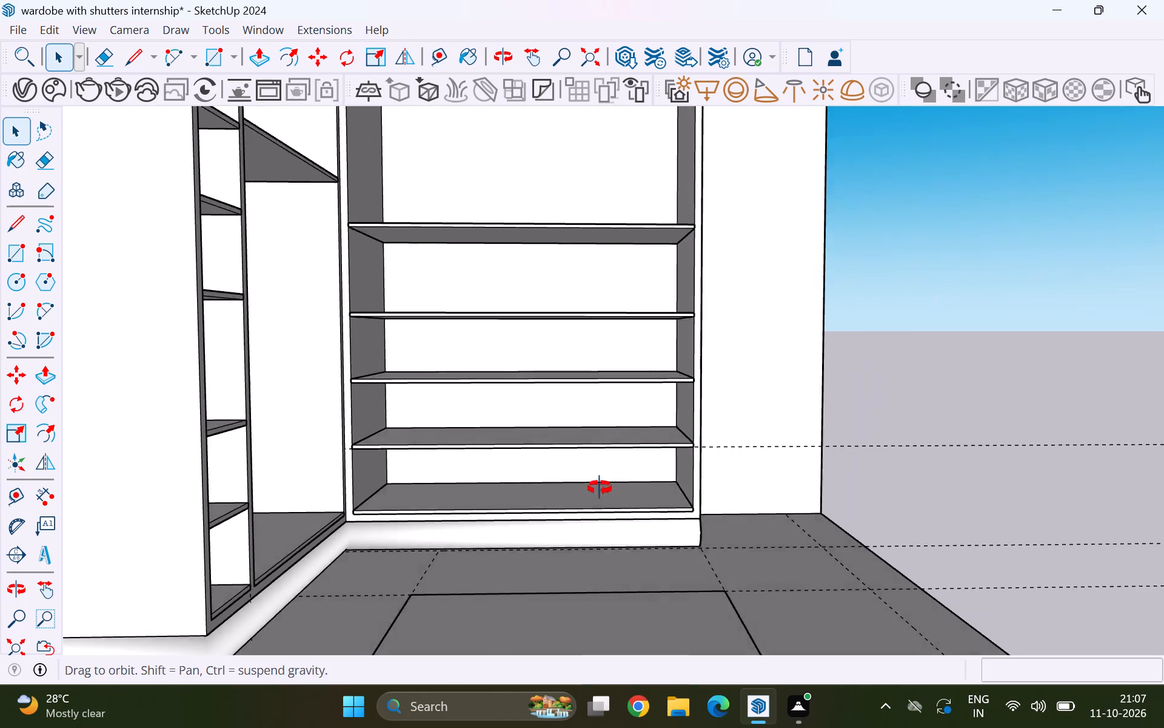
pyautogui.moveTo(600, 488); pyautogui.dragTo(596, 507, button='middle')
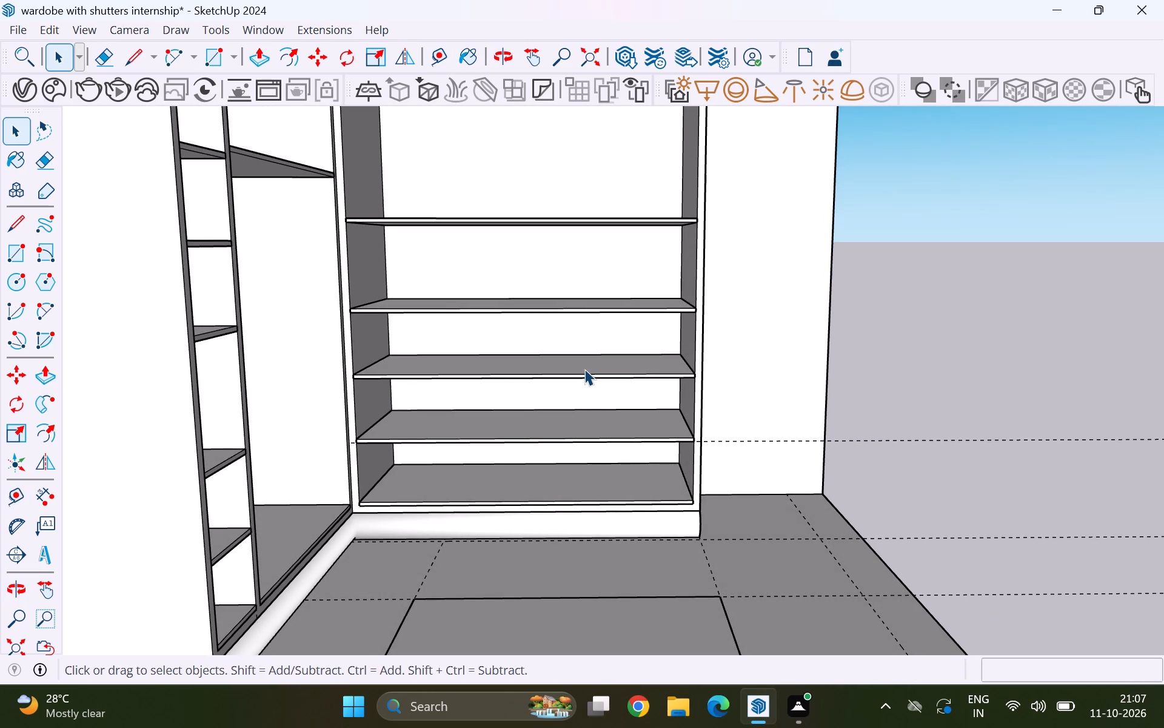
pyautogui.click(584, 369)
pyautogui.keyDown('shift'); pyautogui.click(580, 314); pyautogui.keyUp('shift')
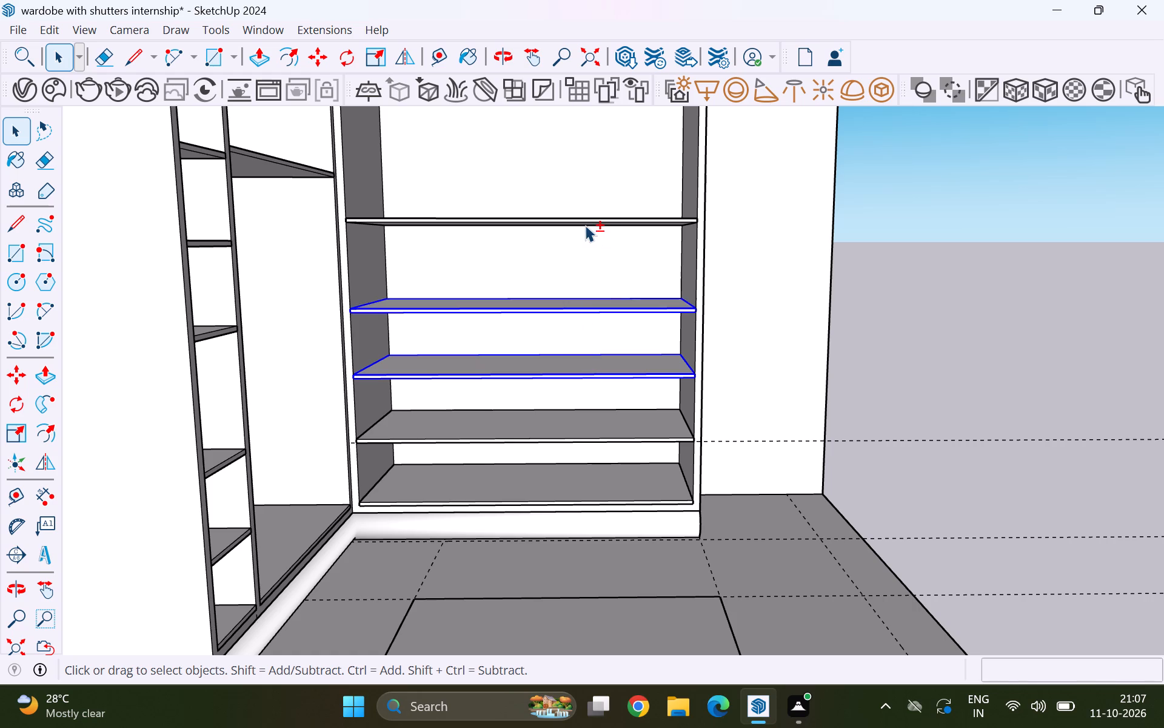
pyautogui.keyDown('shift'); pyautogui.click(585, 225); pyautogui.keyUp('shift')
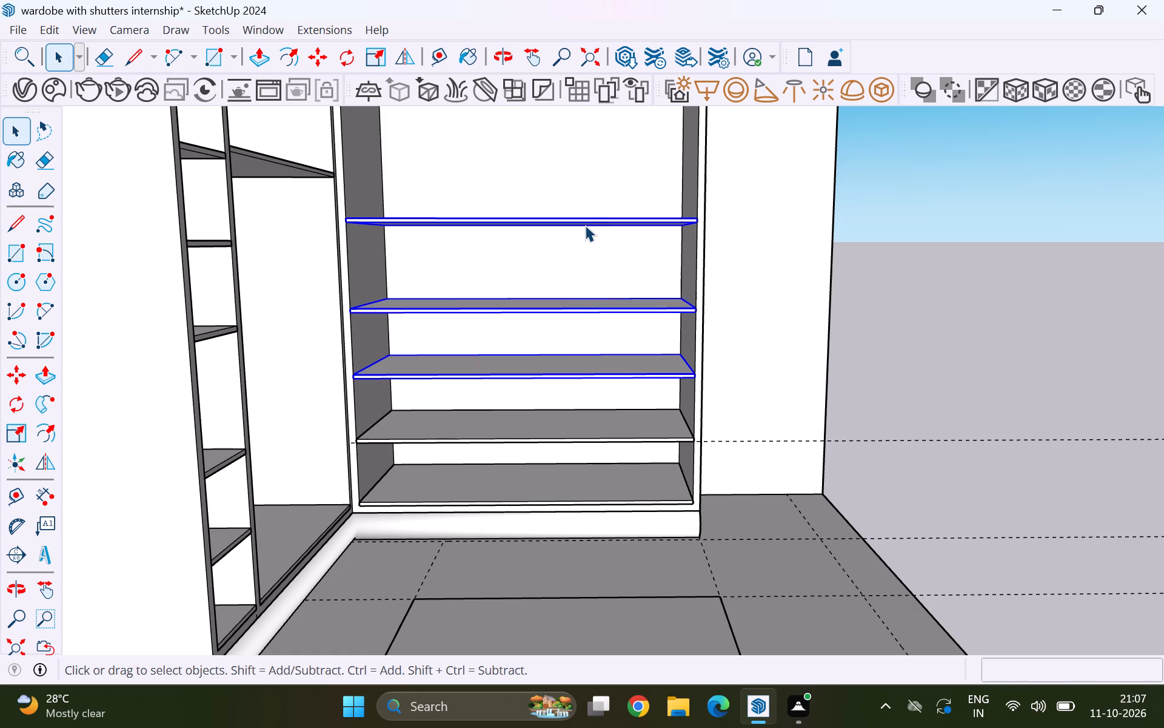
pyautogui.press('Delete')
# Delete the remaining shelf above the bottom panel in the side wing's compartment.
pyautogui.click(640, 440)
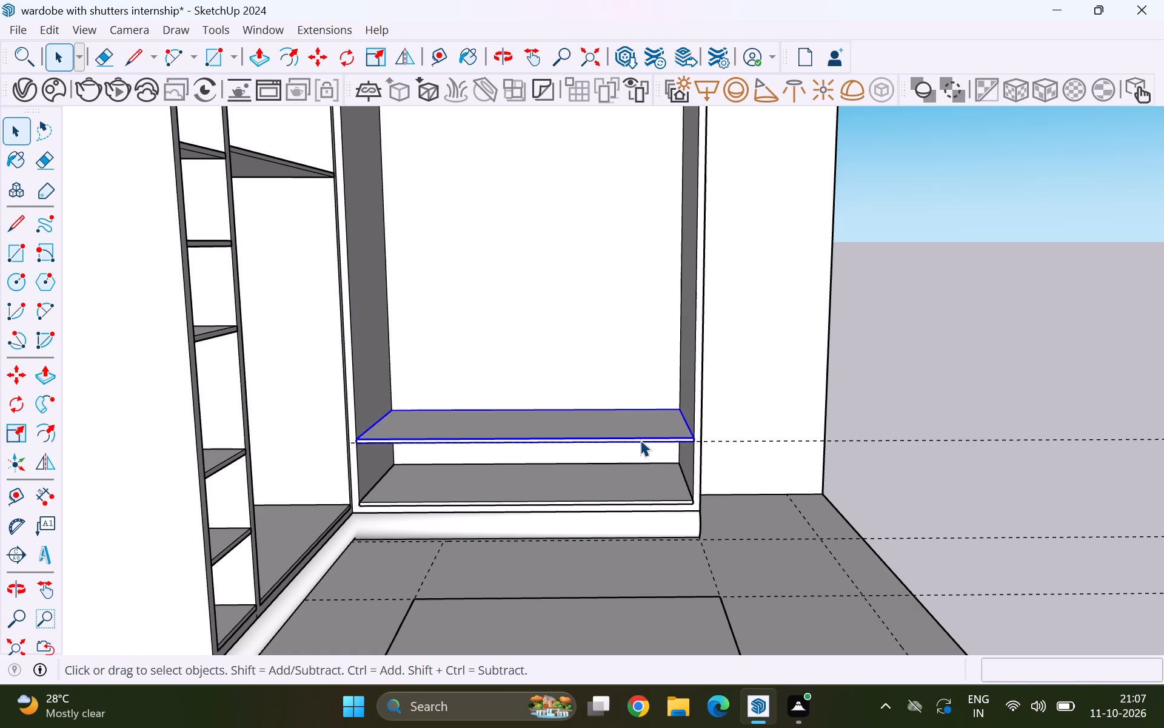
pyautogui.press('Delete')
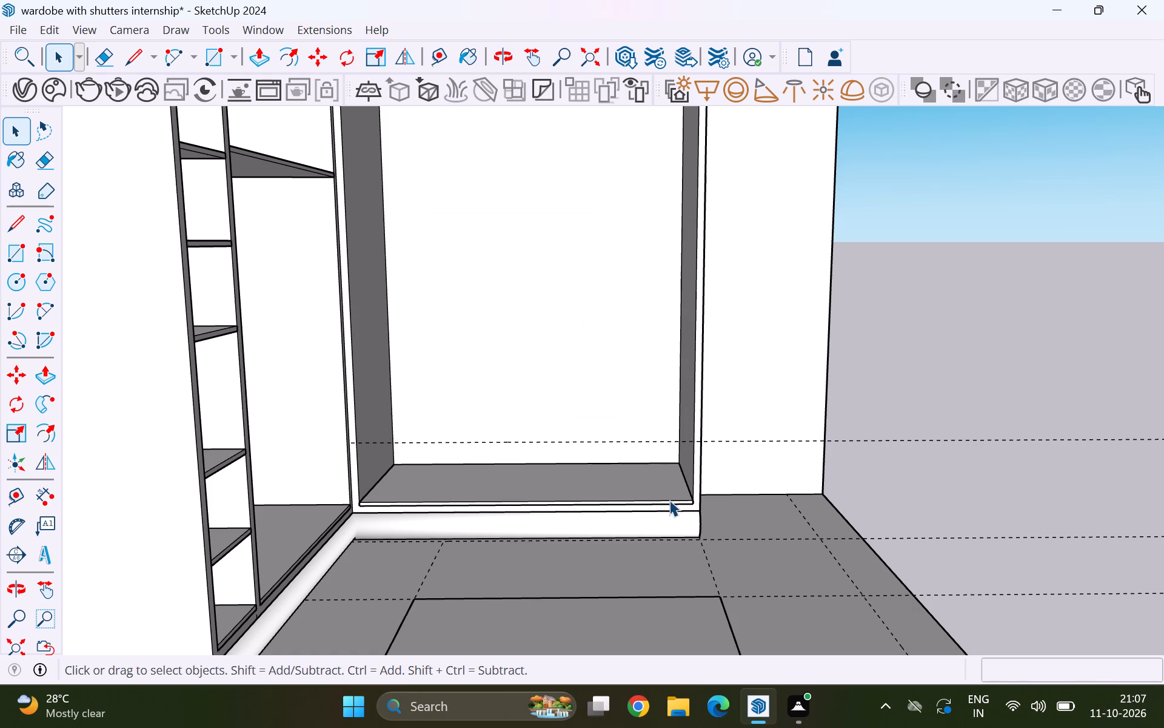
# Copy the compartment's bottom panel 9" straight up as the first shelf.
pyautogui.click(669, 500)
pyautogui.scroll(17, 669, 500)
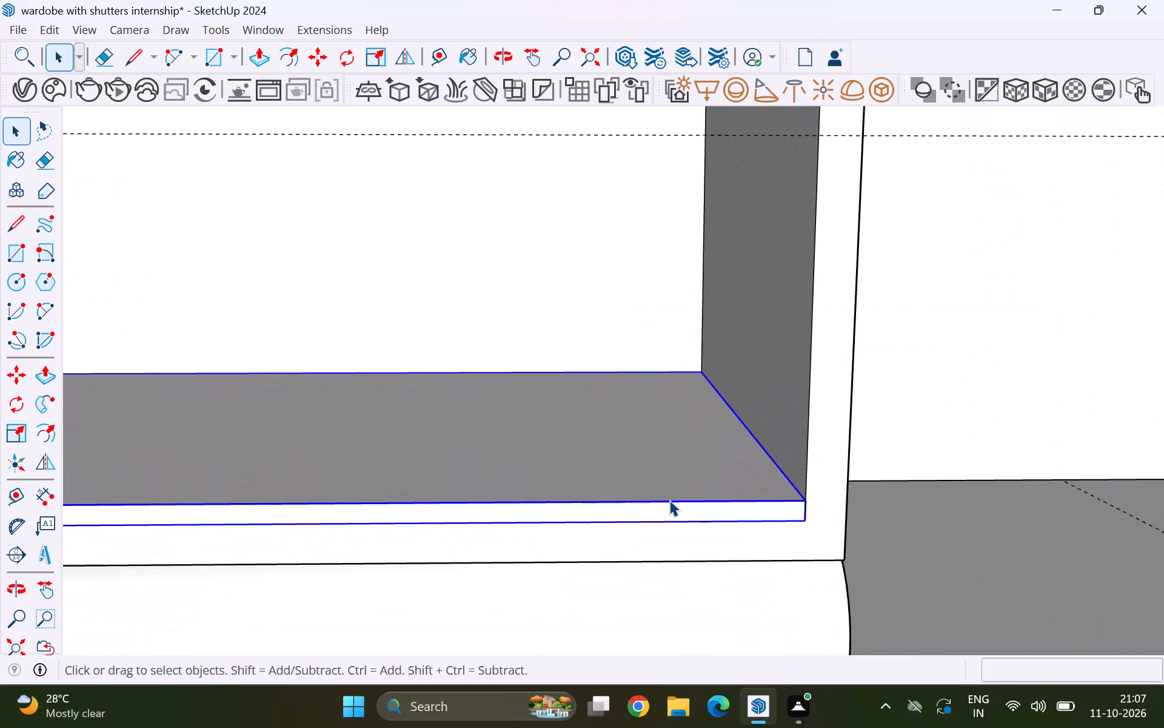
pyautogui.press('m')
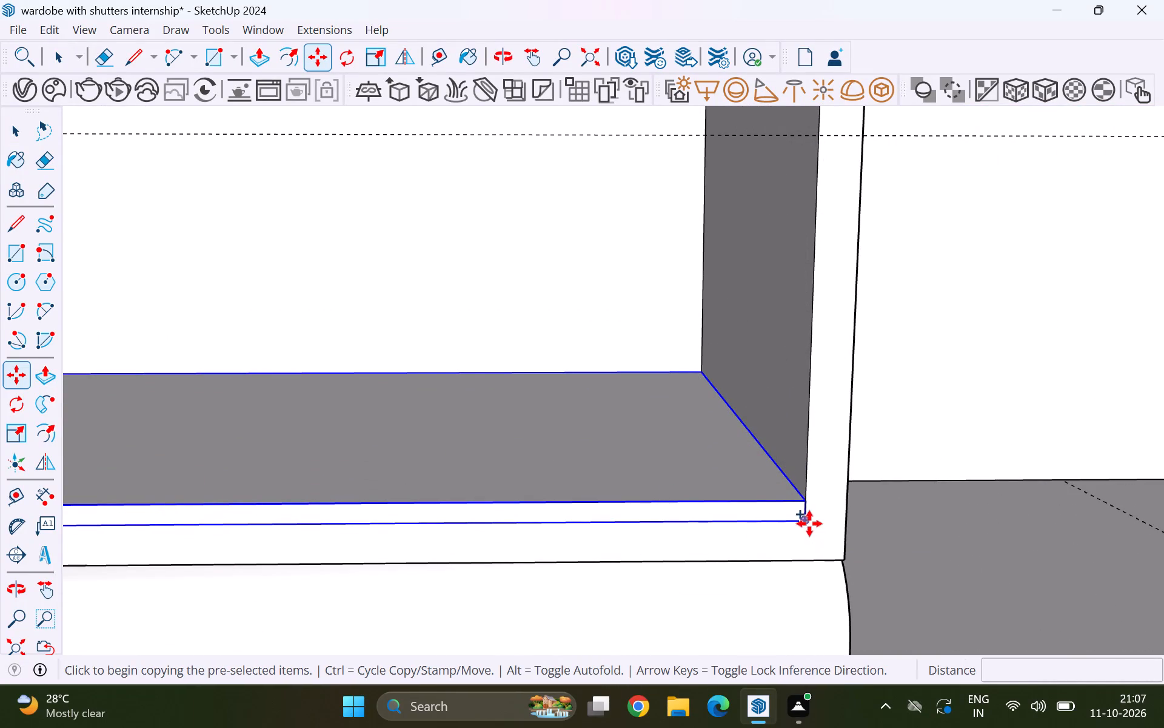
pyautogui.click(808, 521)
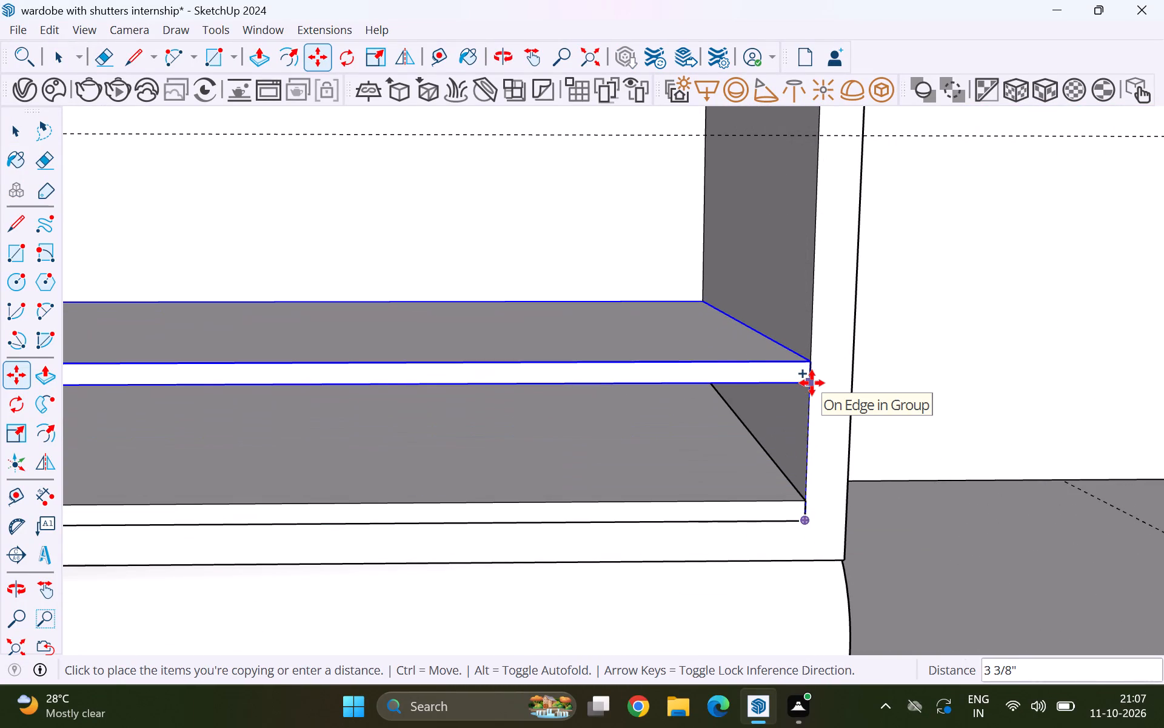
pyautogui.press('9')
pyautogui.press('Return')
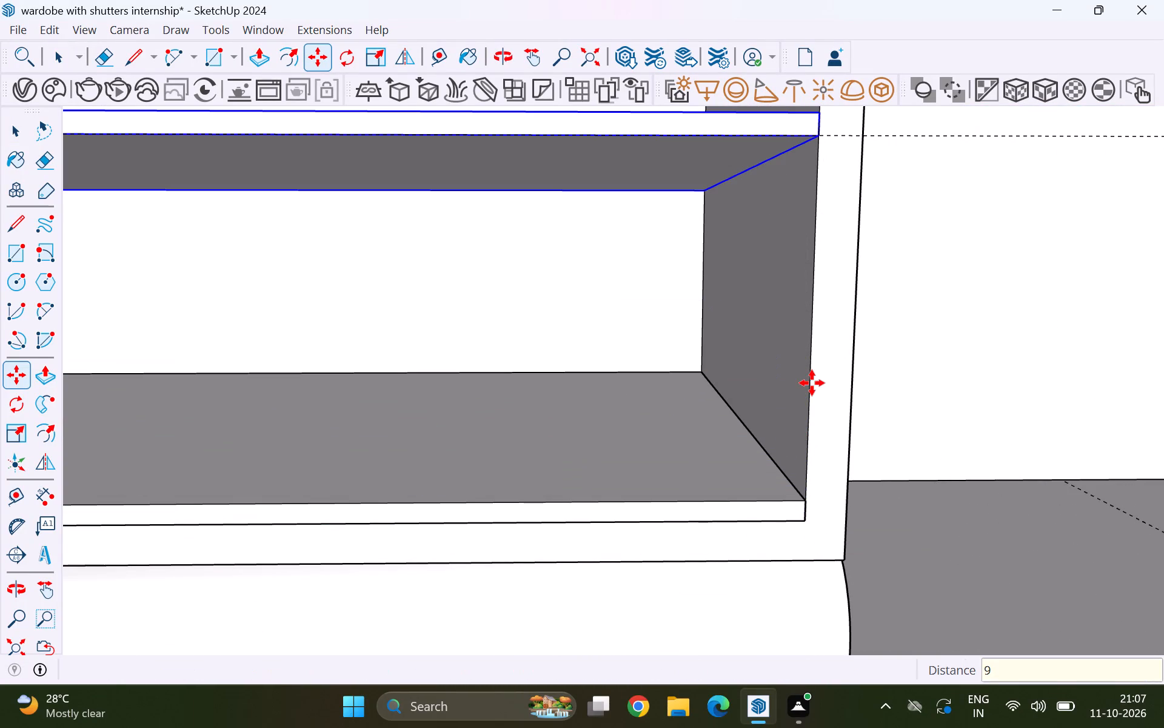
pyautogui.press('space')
# Measure the copied shelf's spacing from the bottom panel between matching lower and upper edges, plus the clear gap between them.
pyautogui.write('t')
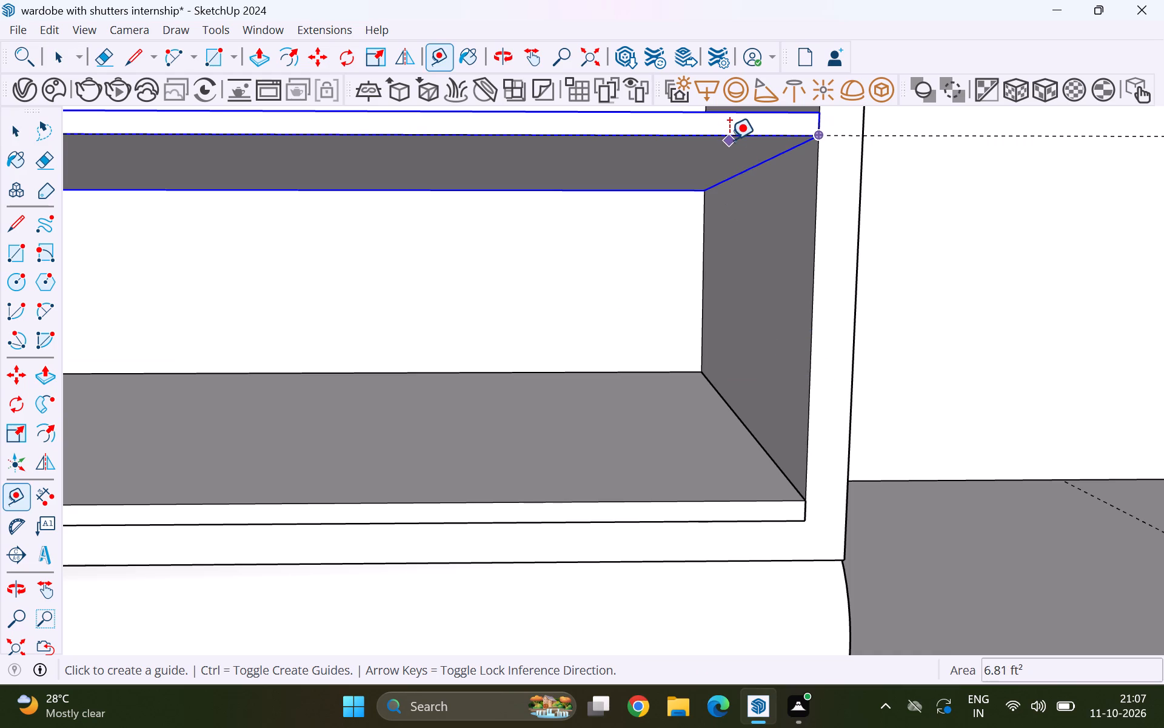
pyautogui.click(729, 140)
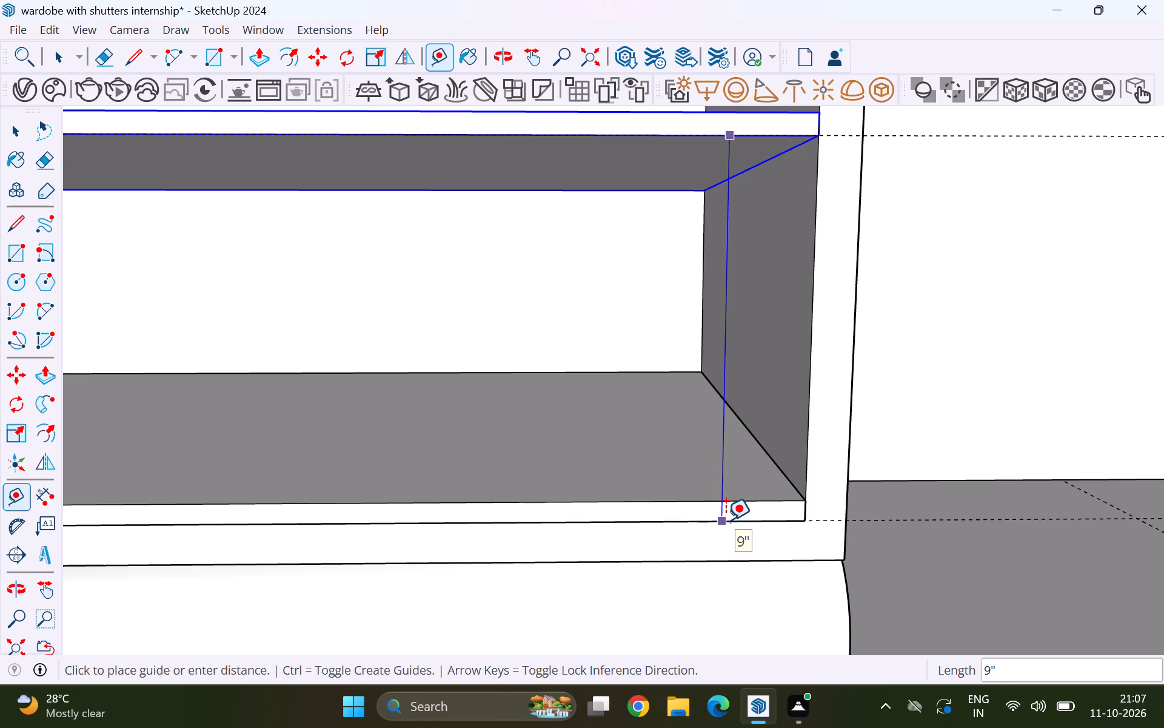
pyautogui.press('space')
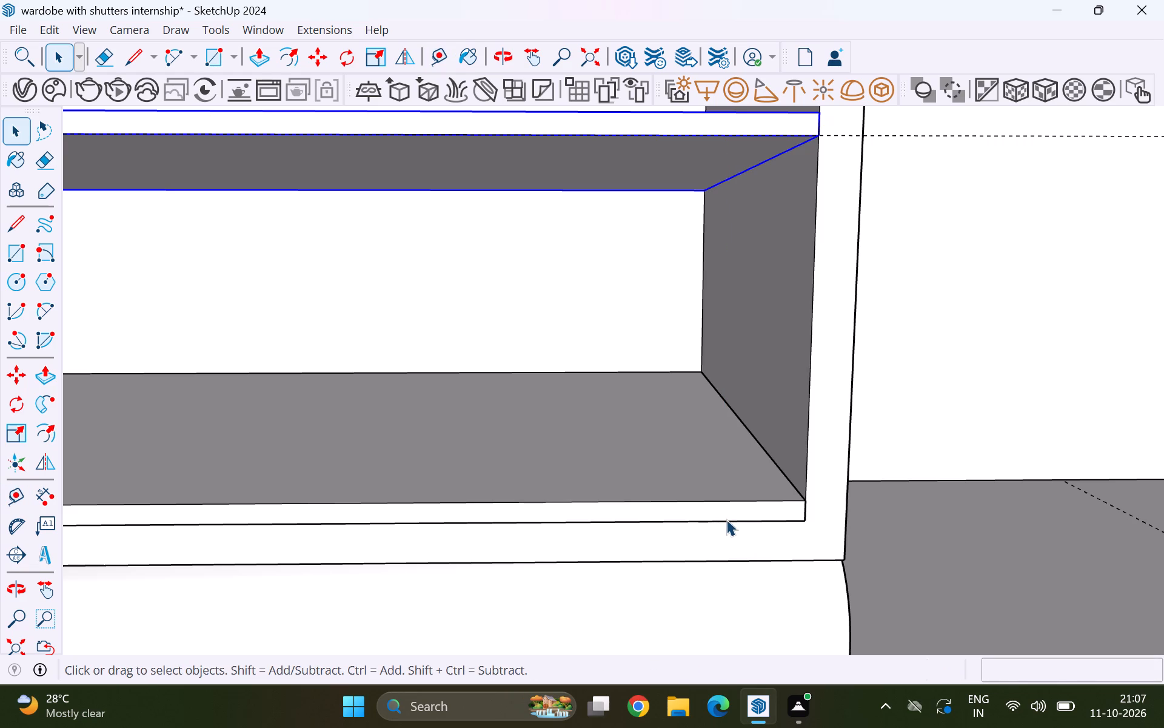
pyautogui.scroll(-2, 727, 519)
pyautogui.press('t')
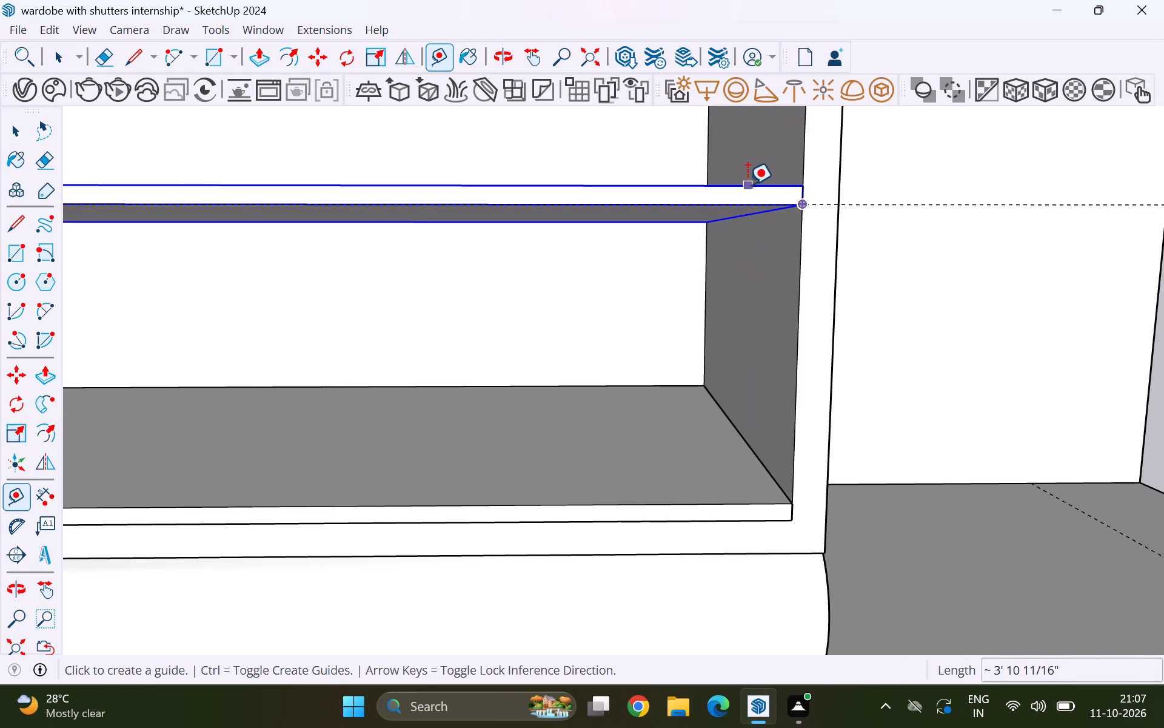
pyautogui.click(748, 184)
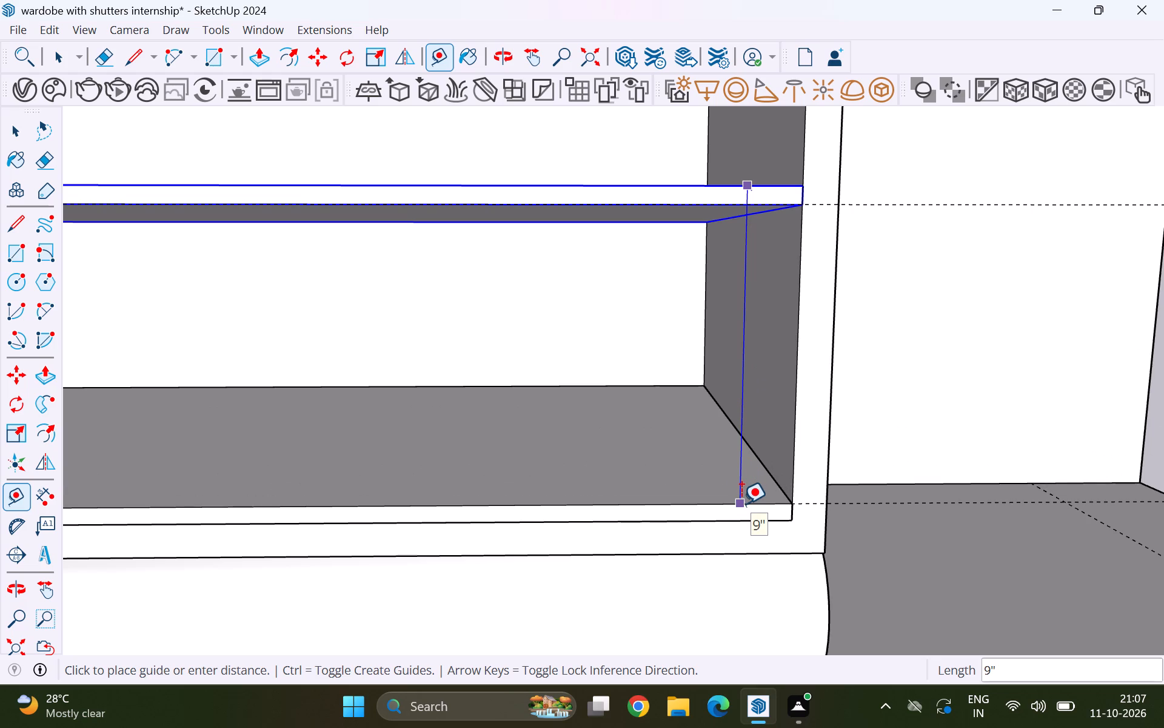
pyautogui.press('space')
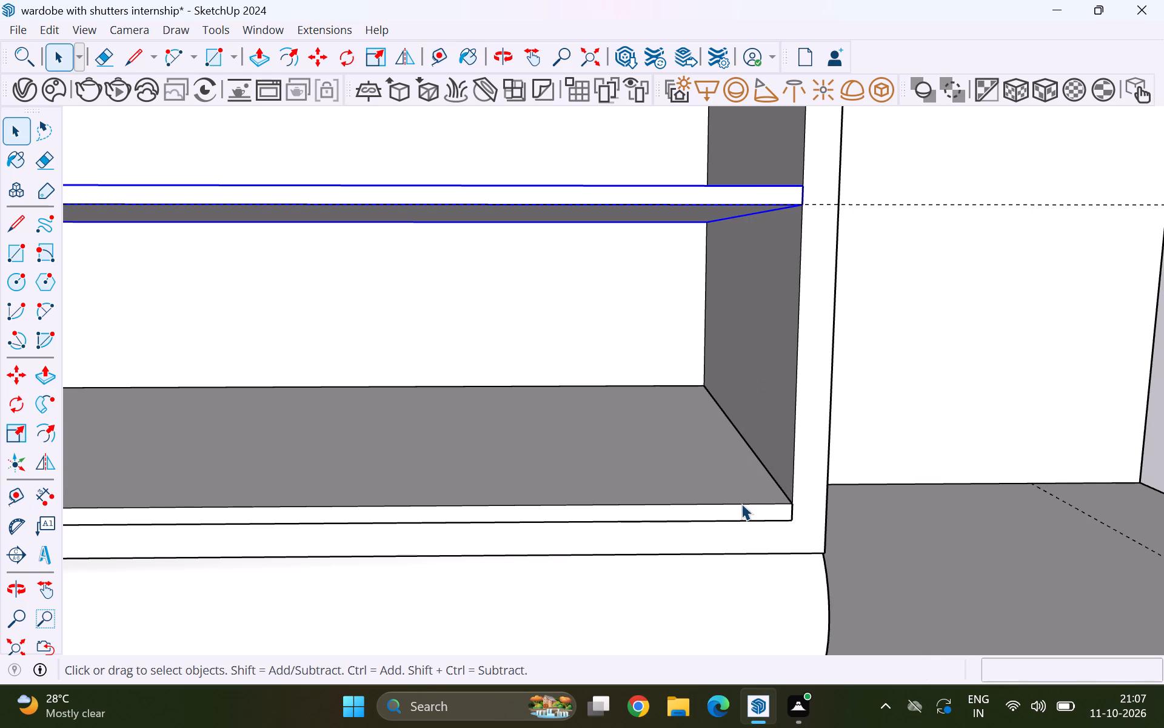
pyautogui.press('t')
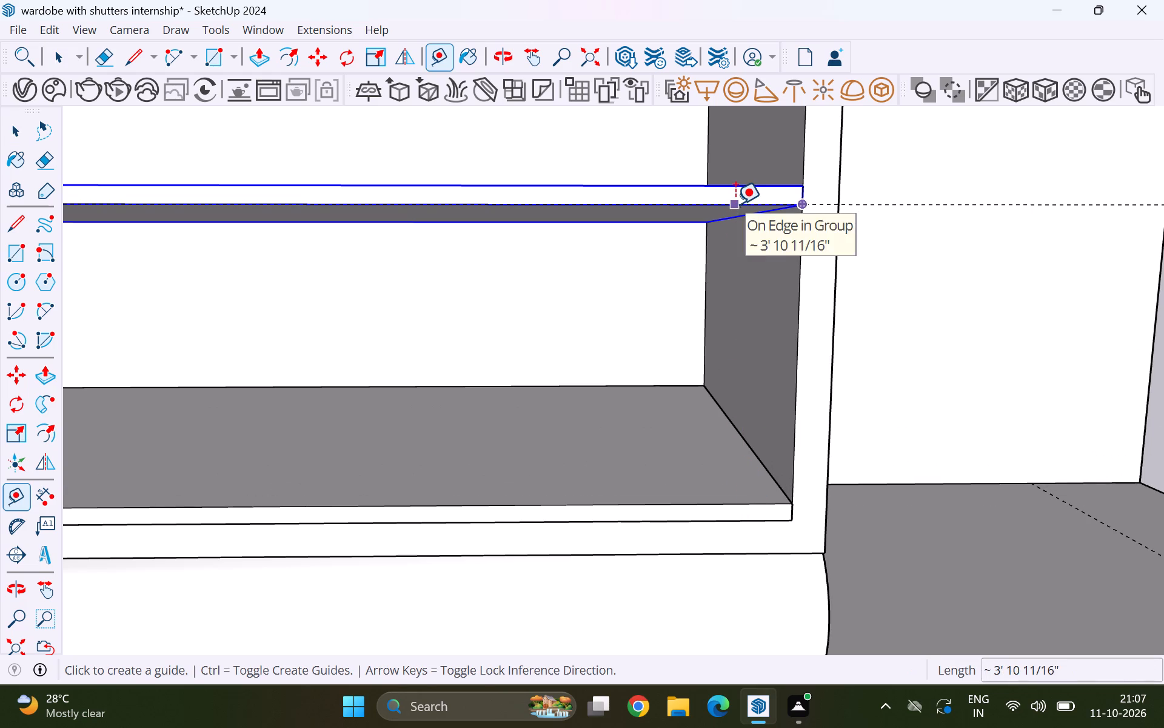
pyautogui.click(735, 204)
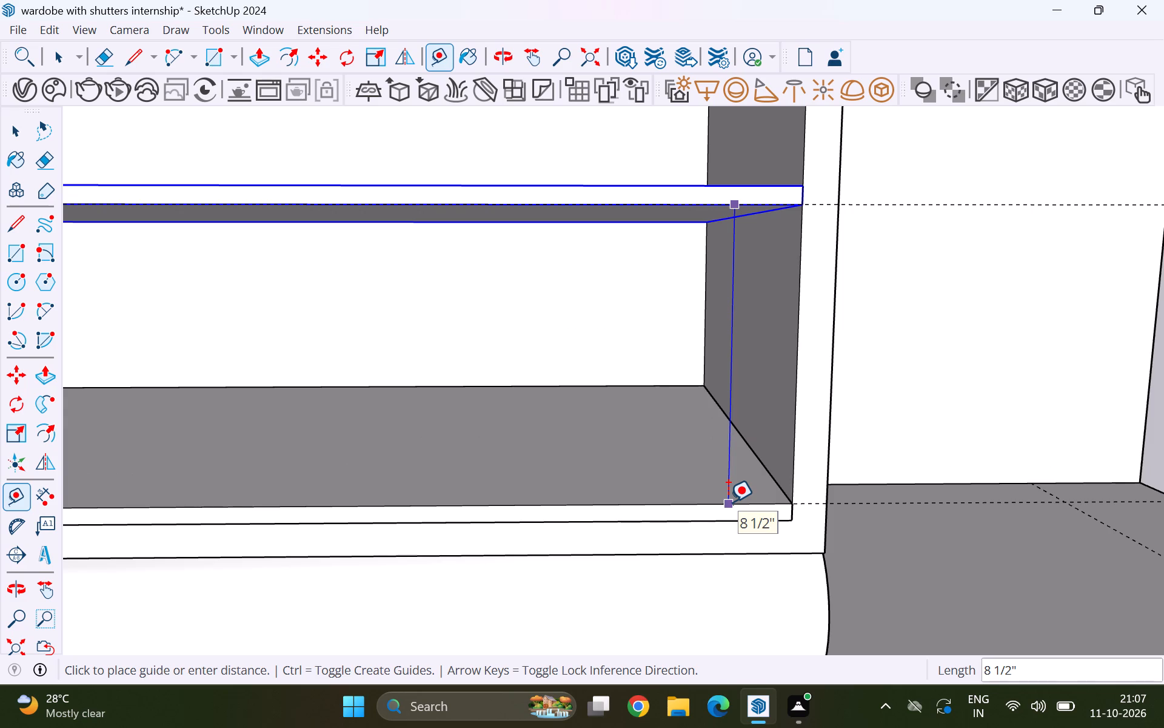
pyautogui.press('space')
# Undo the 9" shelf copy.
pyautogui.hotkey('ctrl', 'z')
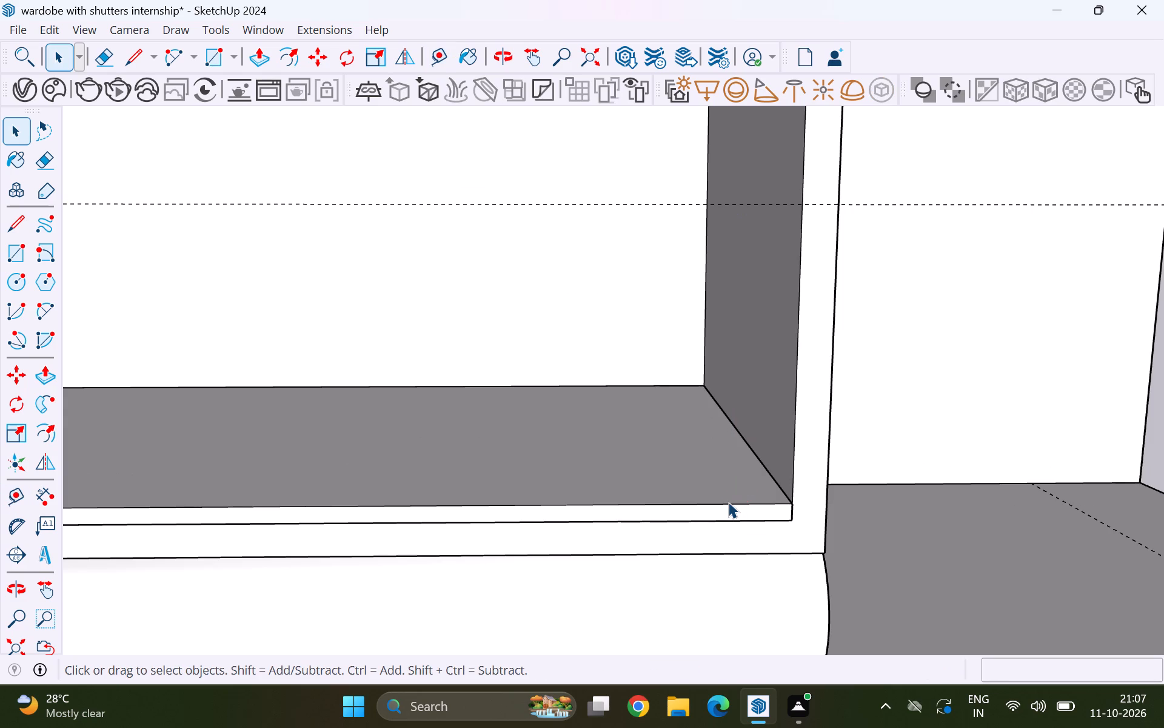
# Copy the compartment's bottom panel 9.5" straight up as the first shelf.
pyautogui.click(746, 513)
pyautogui.press('m')
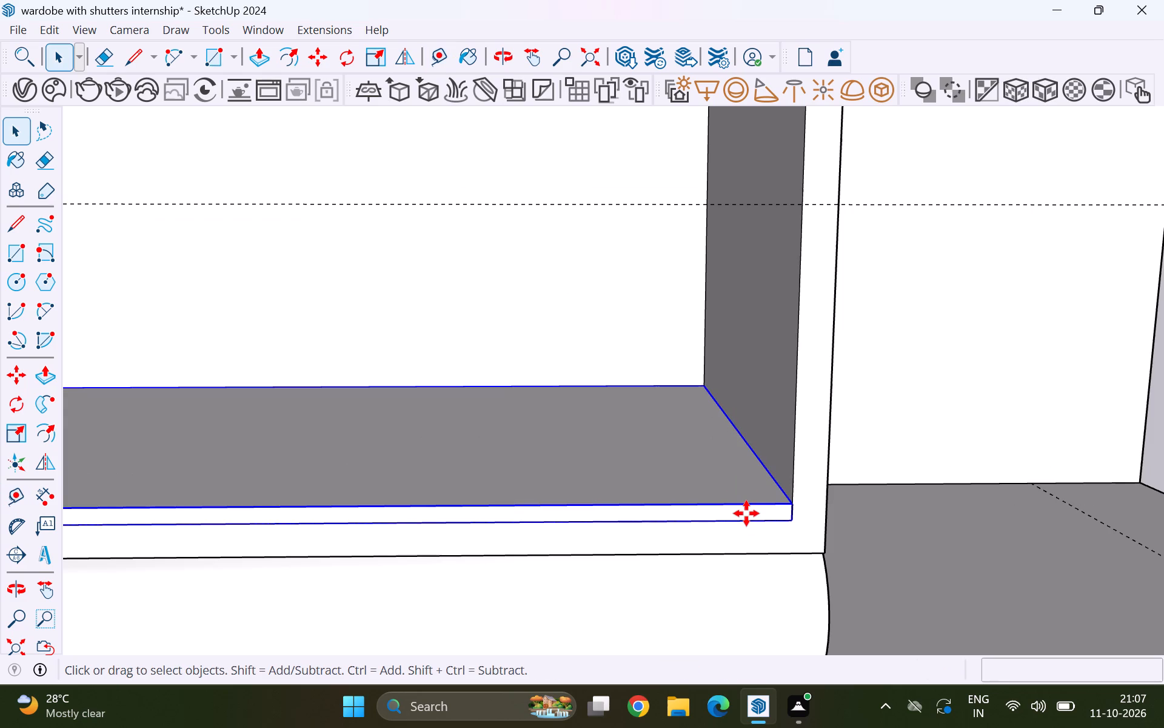
pyautogui.click(794, 524)
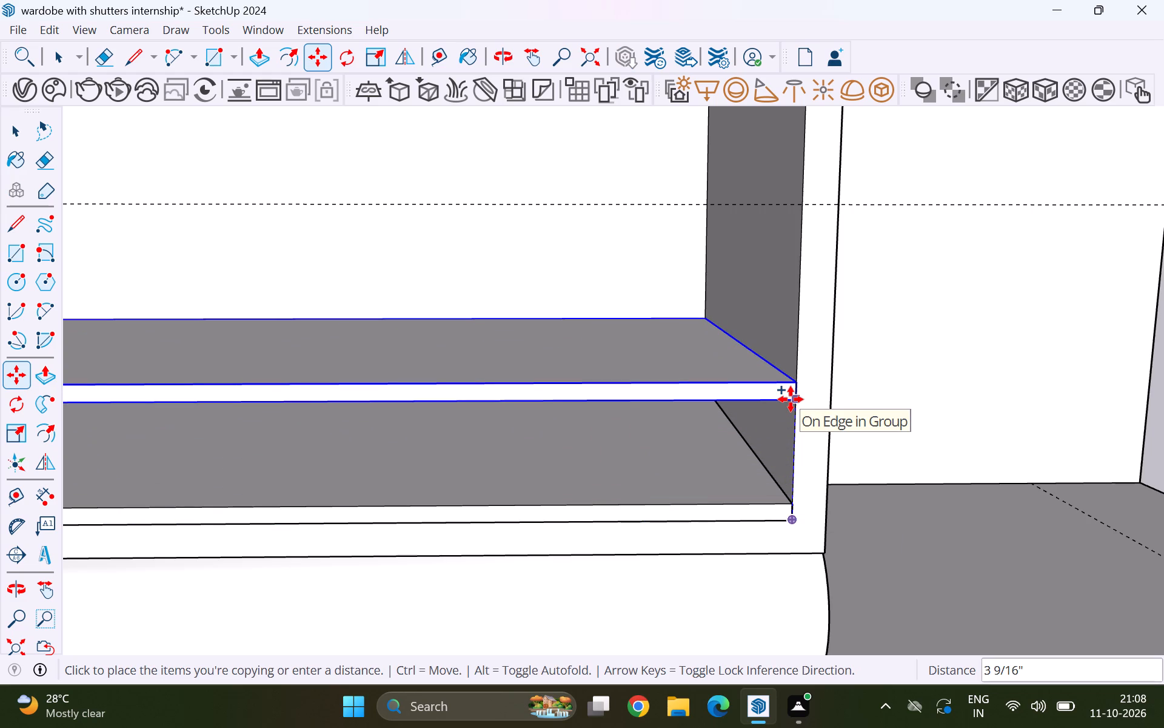
pyautogui.write('9.5')
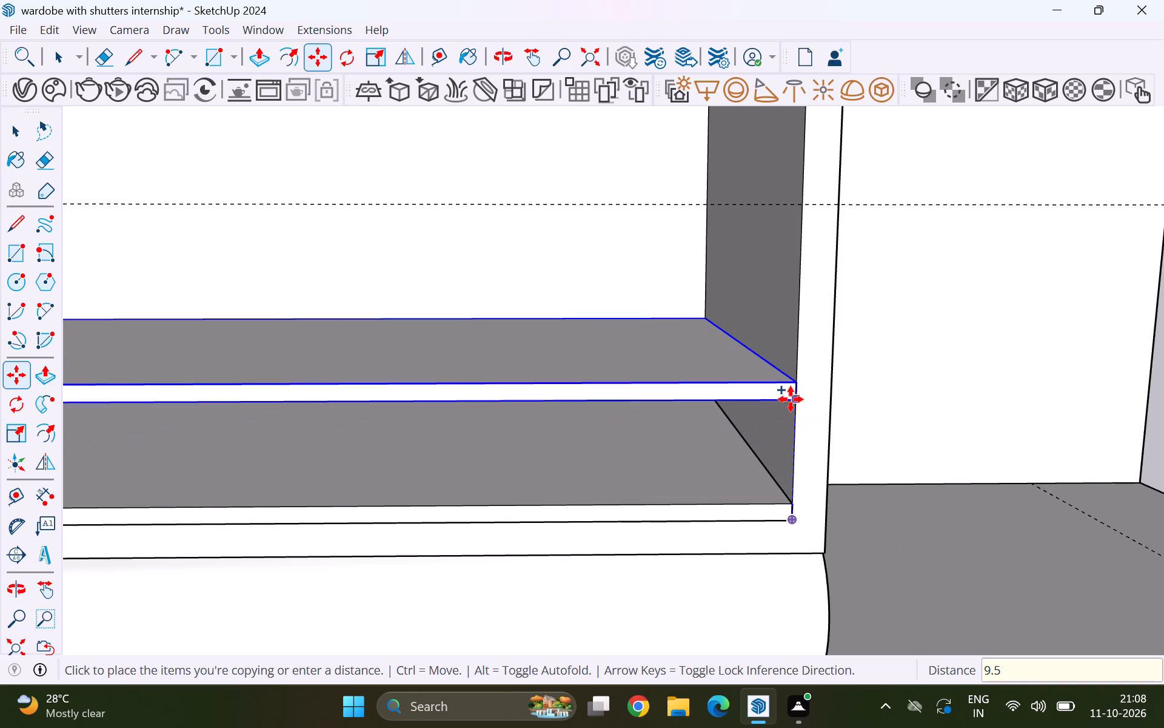
pyautogui.press('Return')
# Measure the clear gap between the new first shelf's lower edge and the bottom panel's upper edge.
pyautogui.press('t')
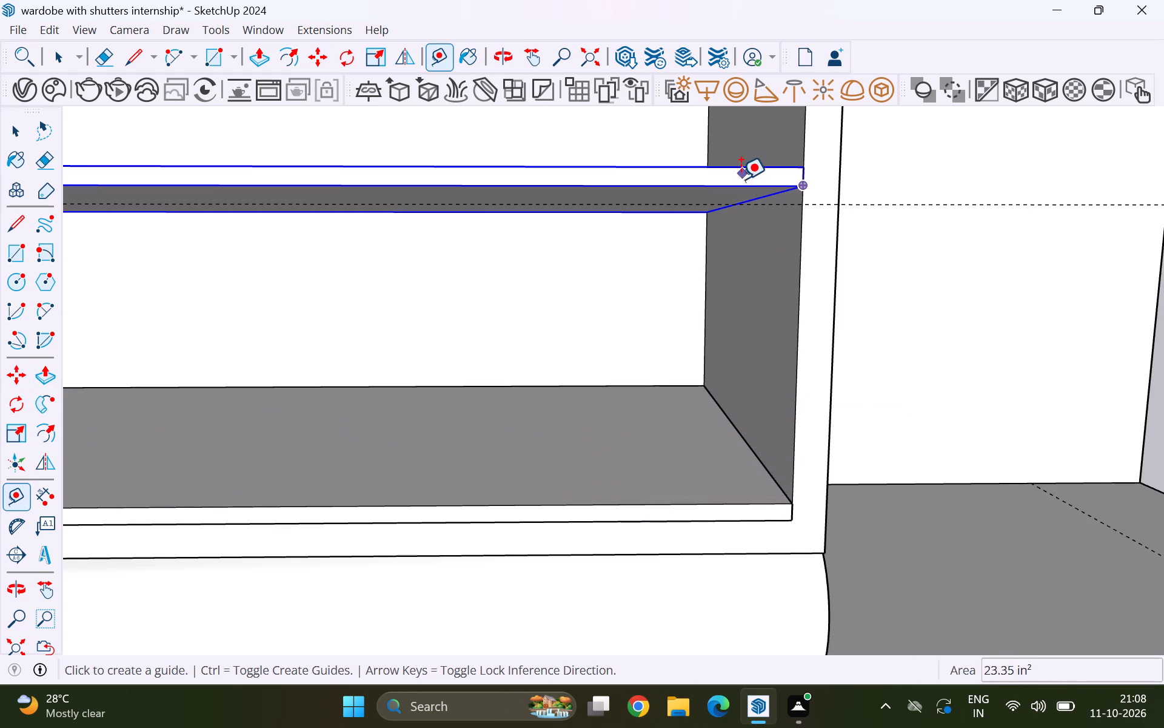
pyautogui.click(734, 186)
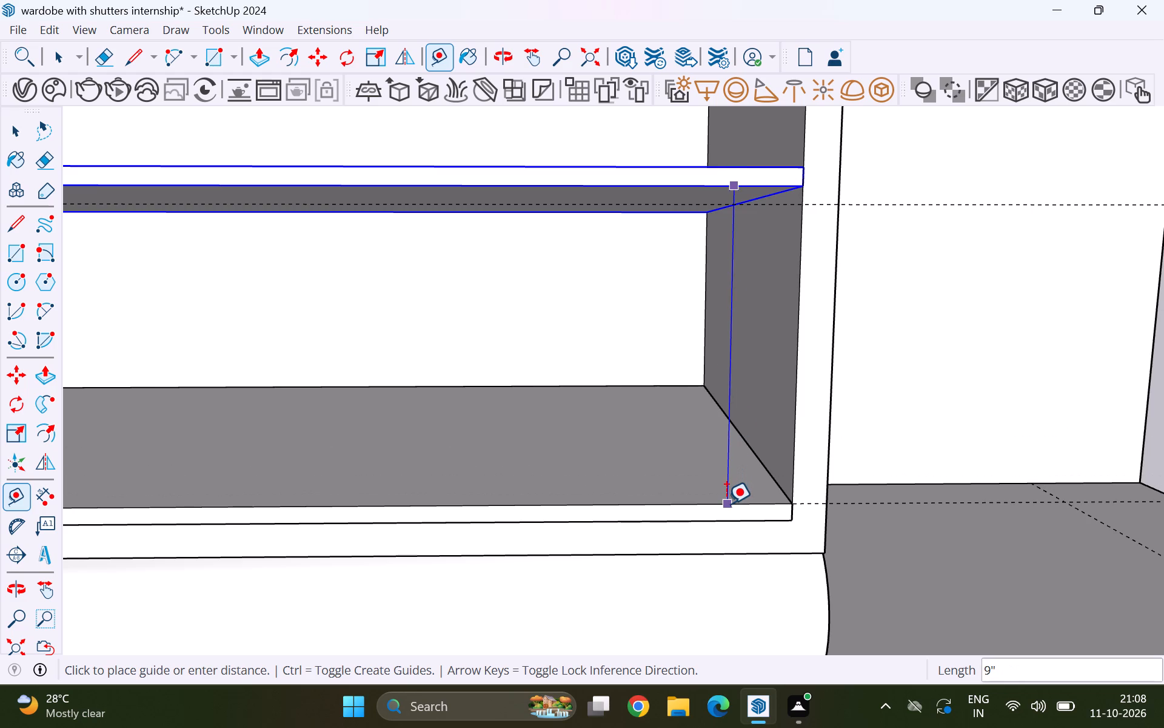
pyautogui.press('space')
# Copy the first shelf 9.5" straight up to add the second shelf in the compartment.
pyautogui.scroll(-8, 677, 442)
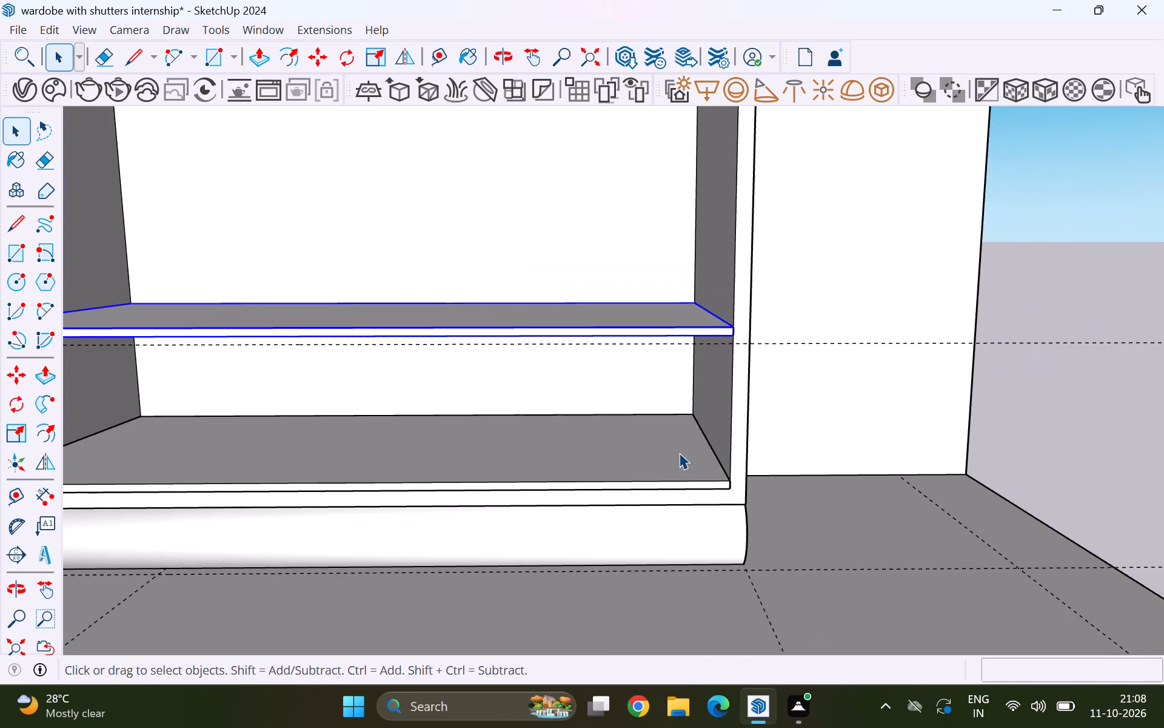
pyautogui.moveTo(677, 462); pyautogui.dragTo(658, 515, button='middle')
pyautogui.scroll(3, 700, 434)
pyautogui.press('m')
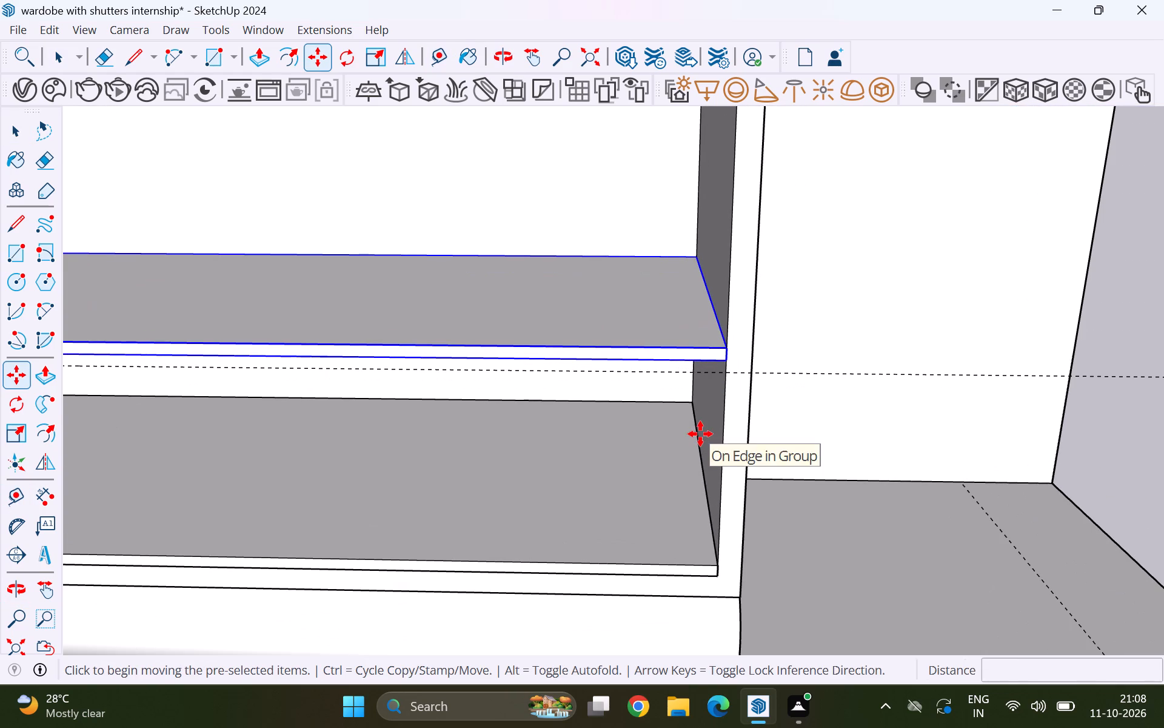
pyautogui.click(726, 363)
pyautogui.write('9.5')
pyautogui.press('Return')
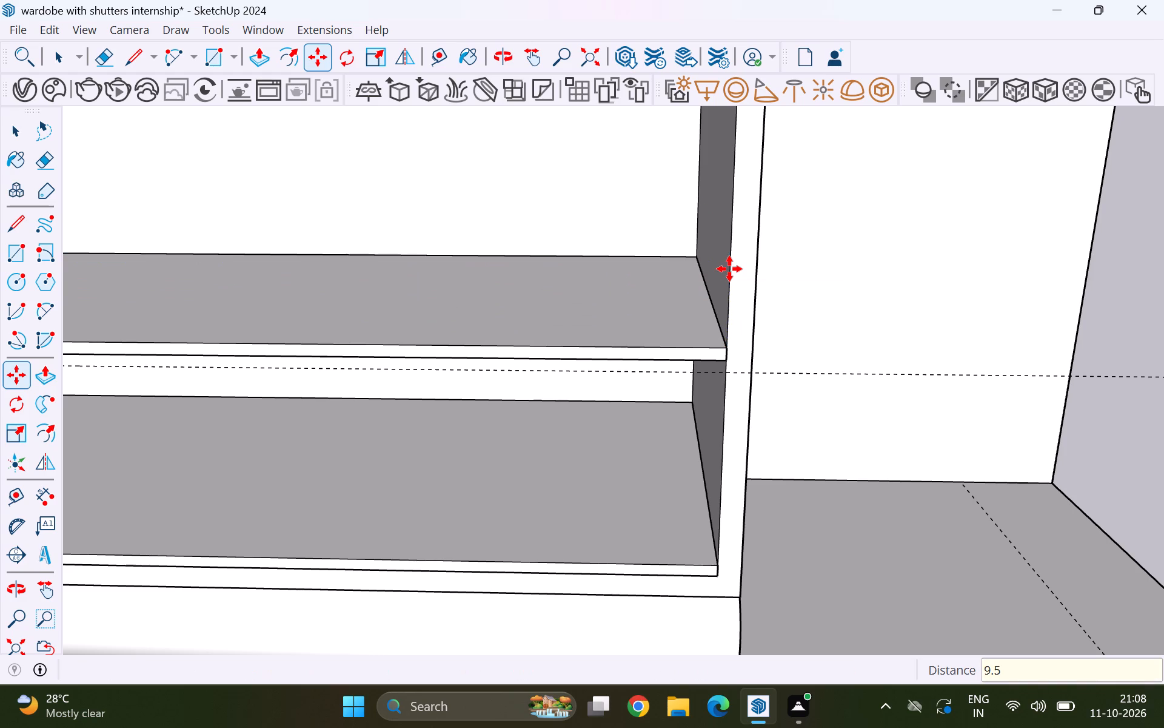
pyautogui.press('space')
# Copy the second shelf 9.5" straight up to add the third shelf in the compartment.
pyautogui.scroll(-9, 711, 376)
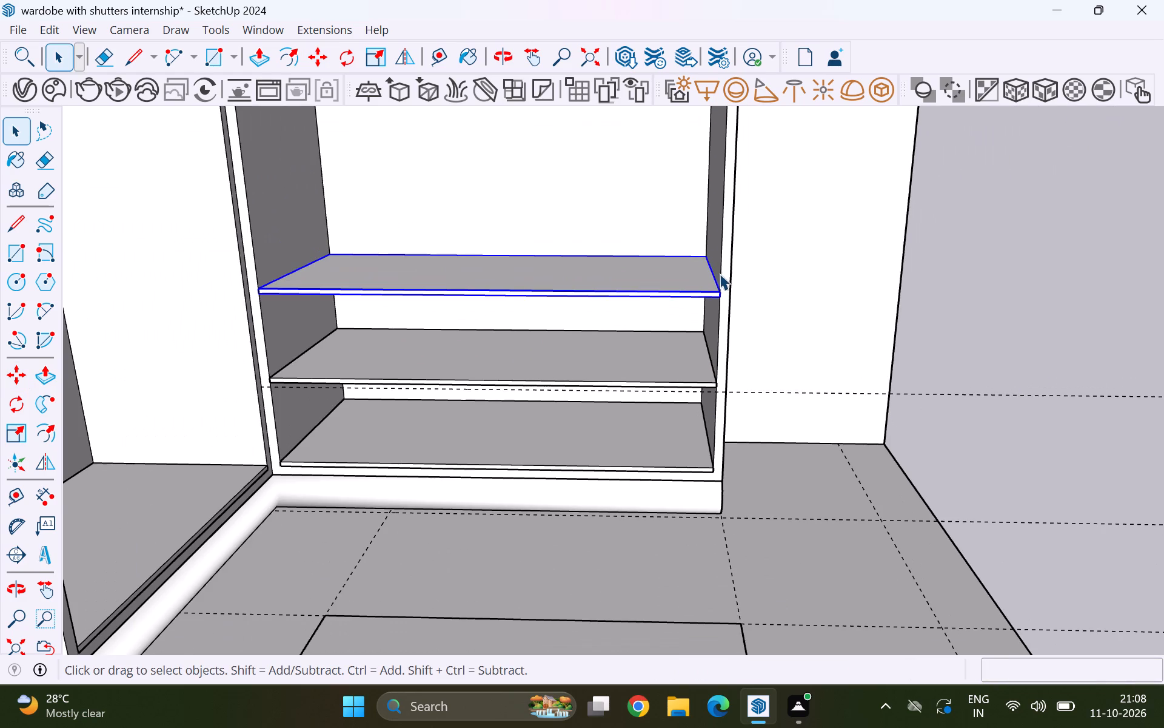
pyautogui.scroll(10, 719, 272)
pyautogui.press('m')
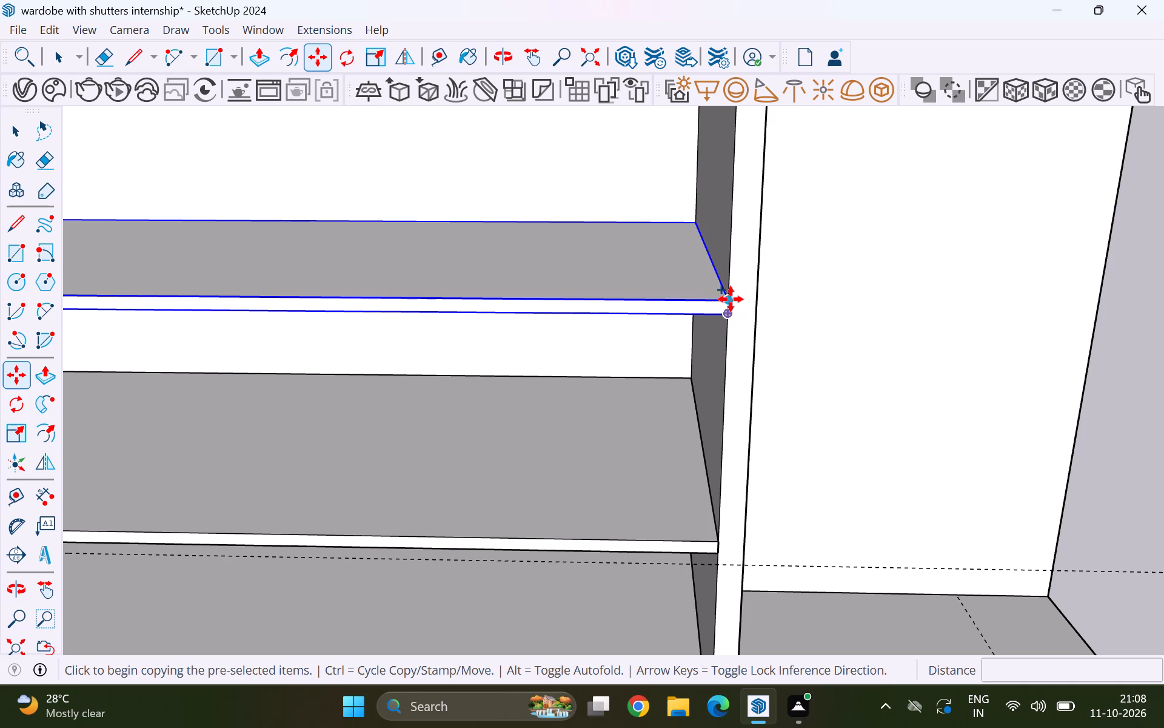
pyautogui.click(731, 302)
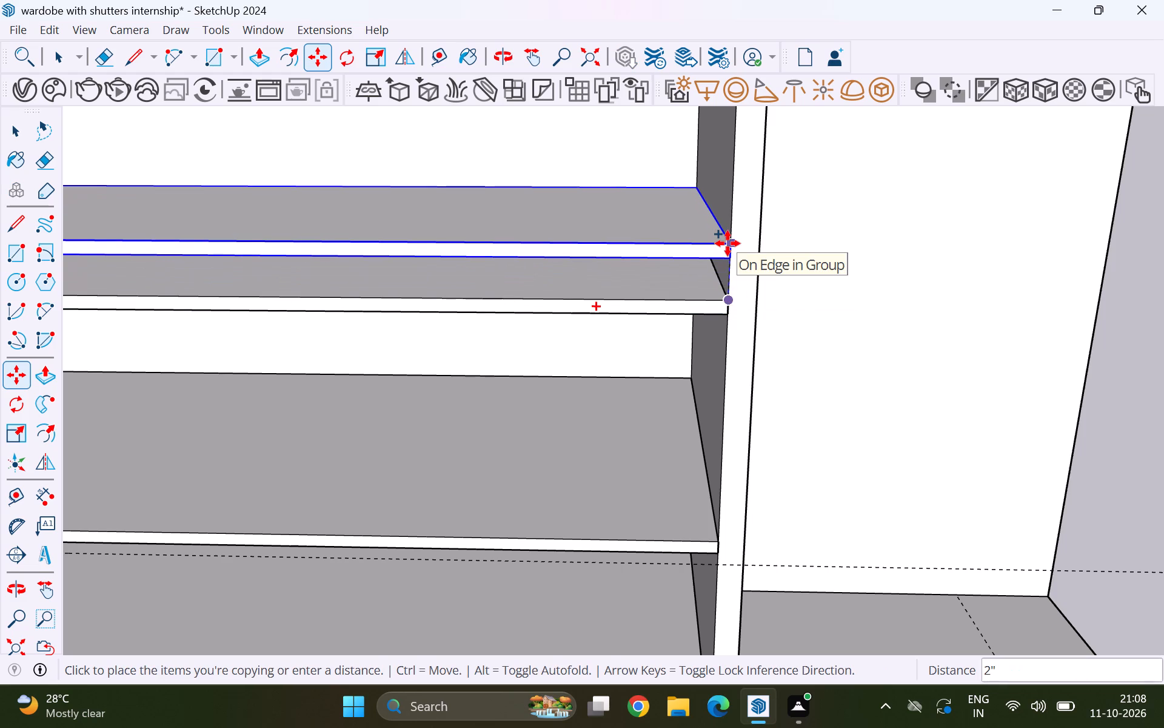
pyautogui.write('9.5')
pyautogui.press('Return')
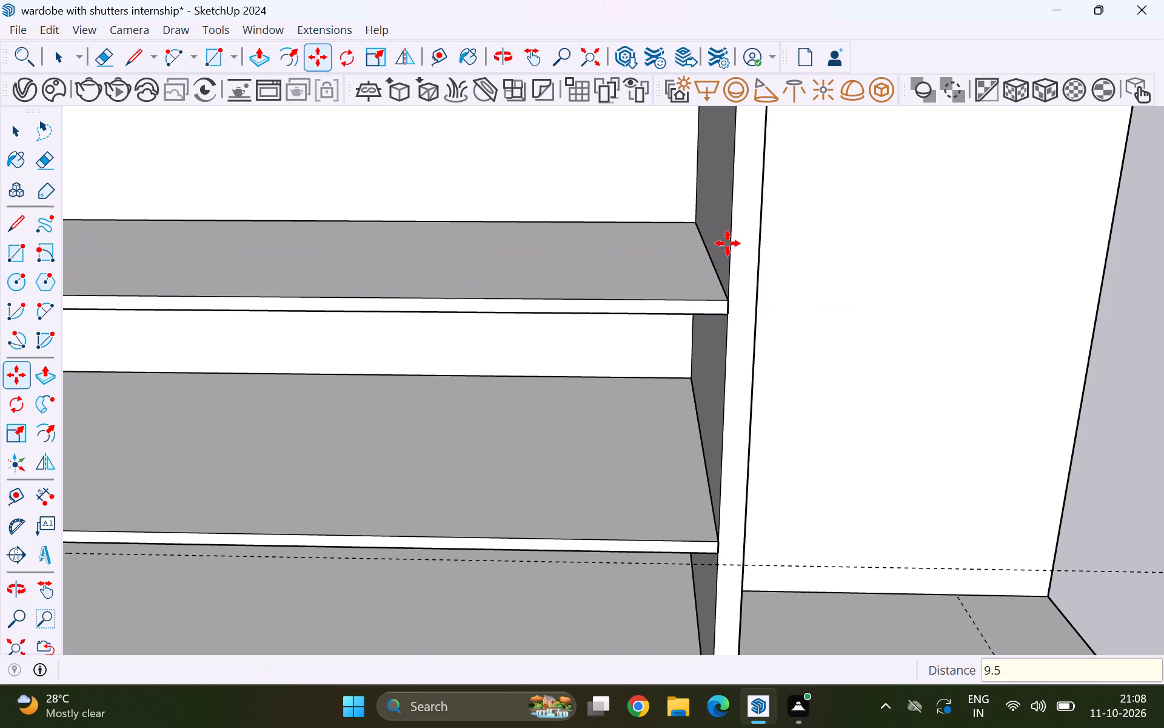
pyautogui.press('space')
# Copy the third shelf 9.5" straight up to add the fourth shelf in the compartment.
pyautogui.scroll(-4, 726, 248)
pyautogui.scroll(-8, 731, 297)
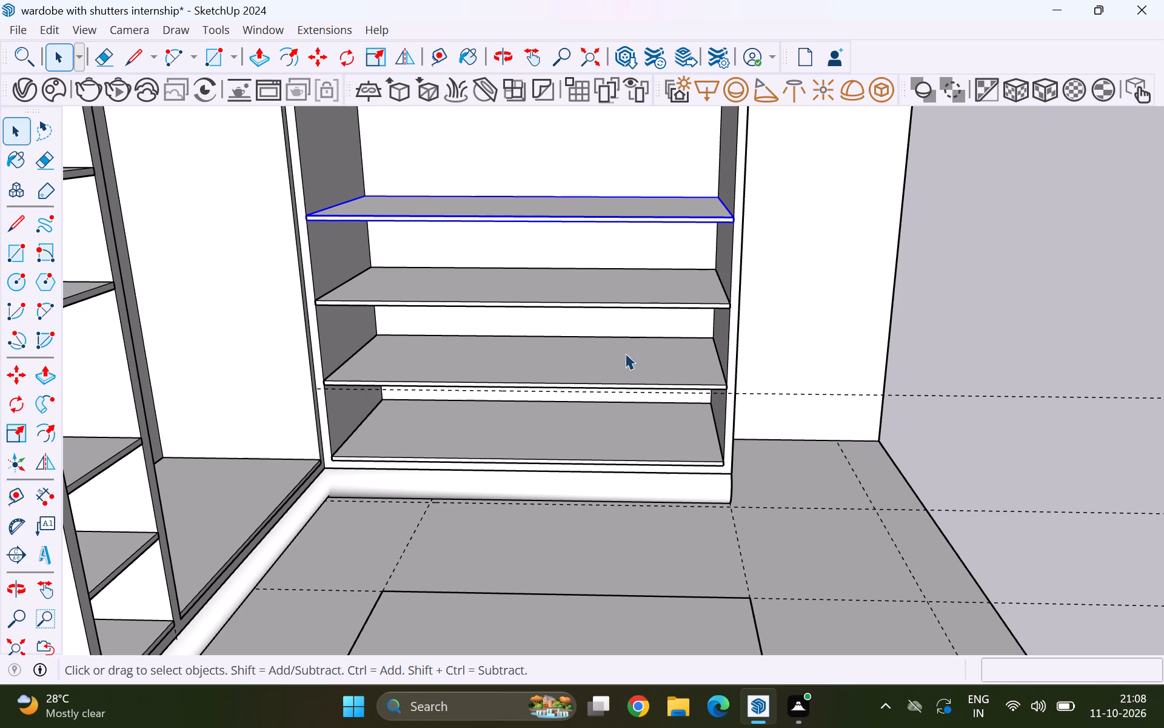
pyautogui.scroll(-4, 630, 373)
pyautogui.scroll(11, 703, 248)
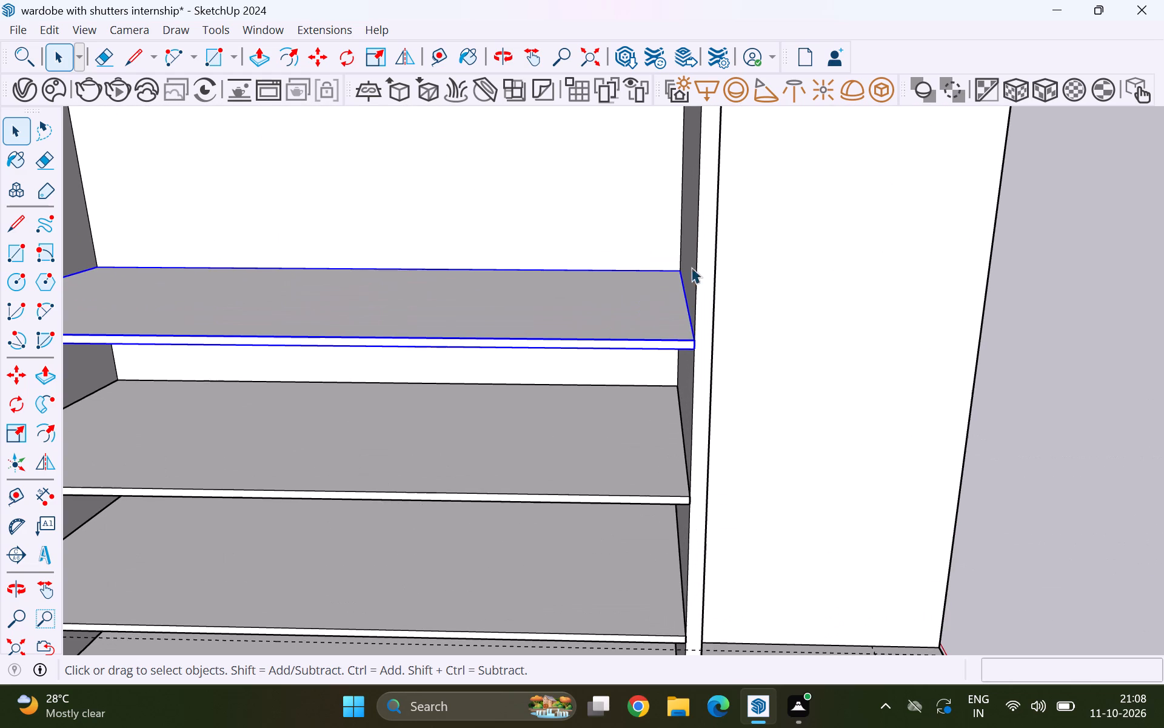
pyautogui.press('m')
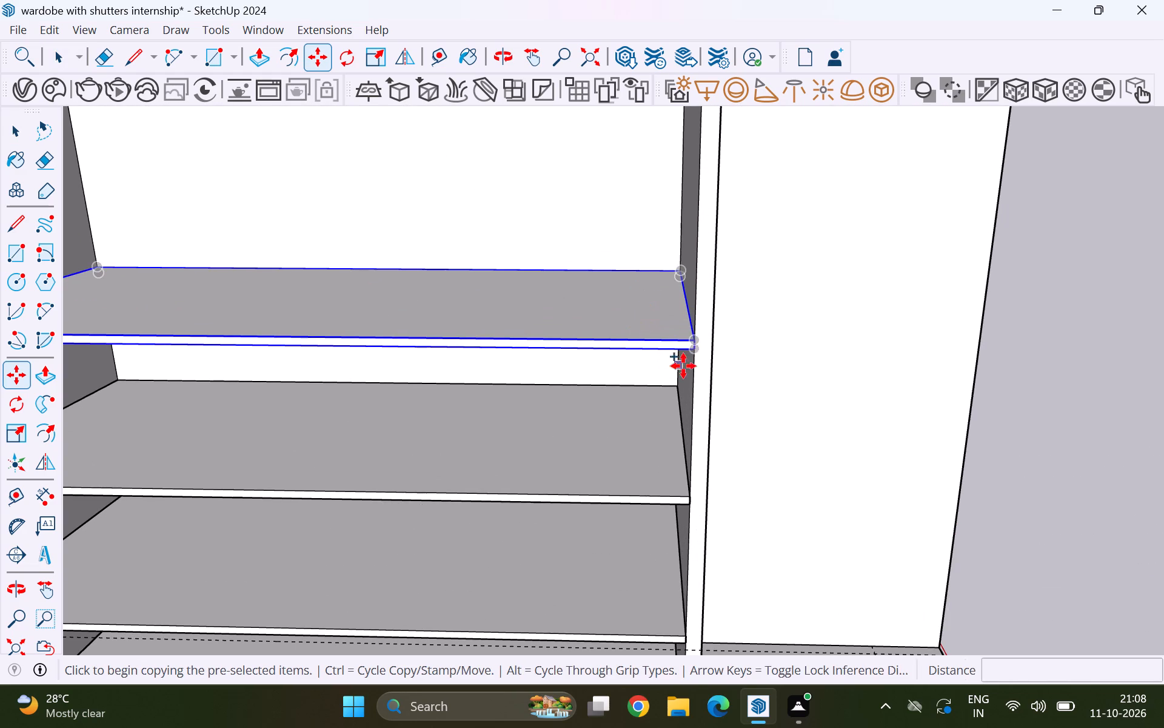
pyautogui.click(695, 352)
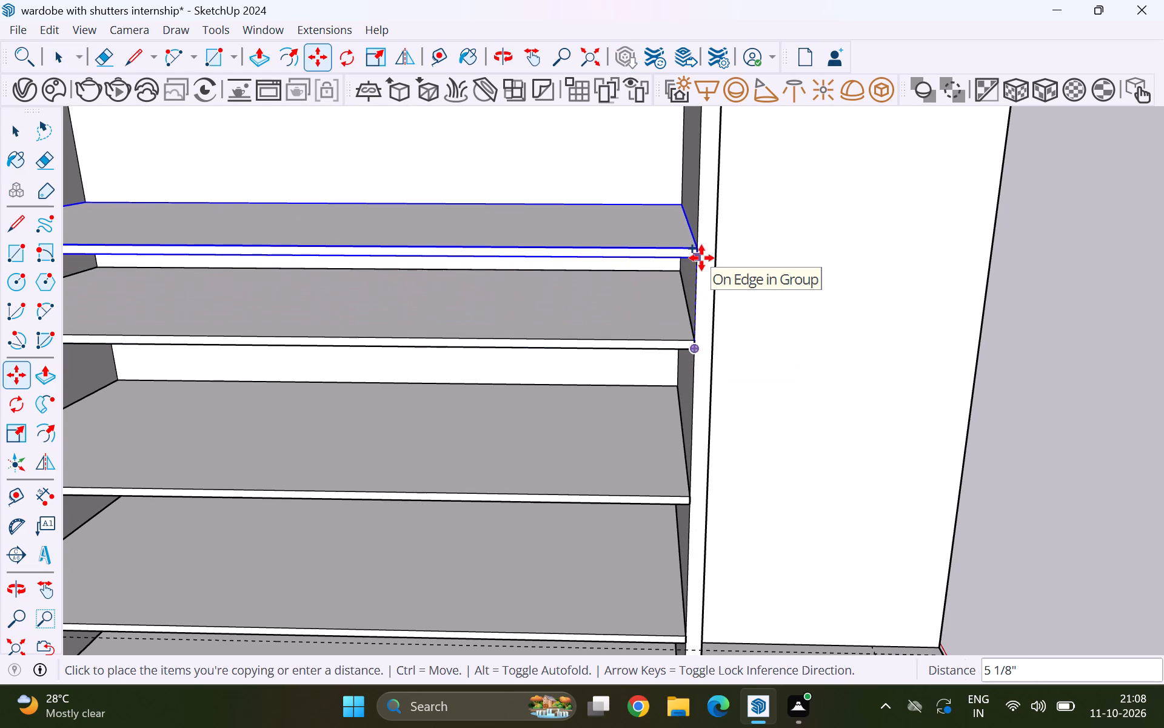
pyautogui.write('9.5')
pyautogui.press('Return')
pyautogui.press('space')
# Copy the fourth shelf 1' 1/2" straight up to add the fifth shelf in the side wing's compartment.
pyautogui.scroll(-7, 700, 261)
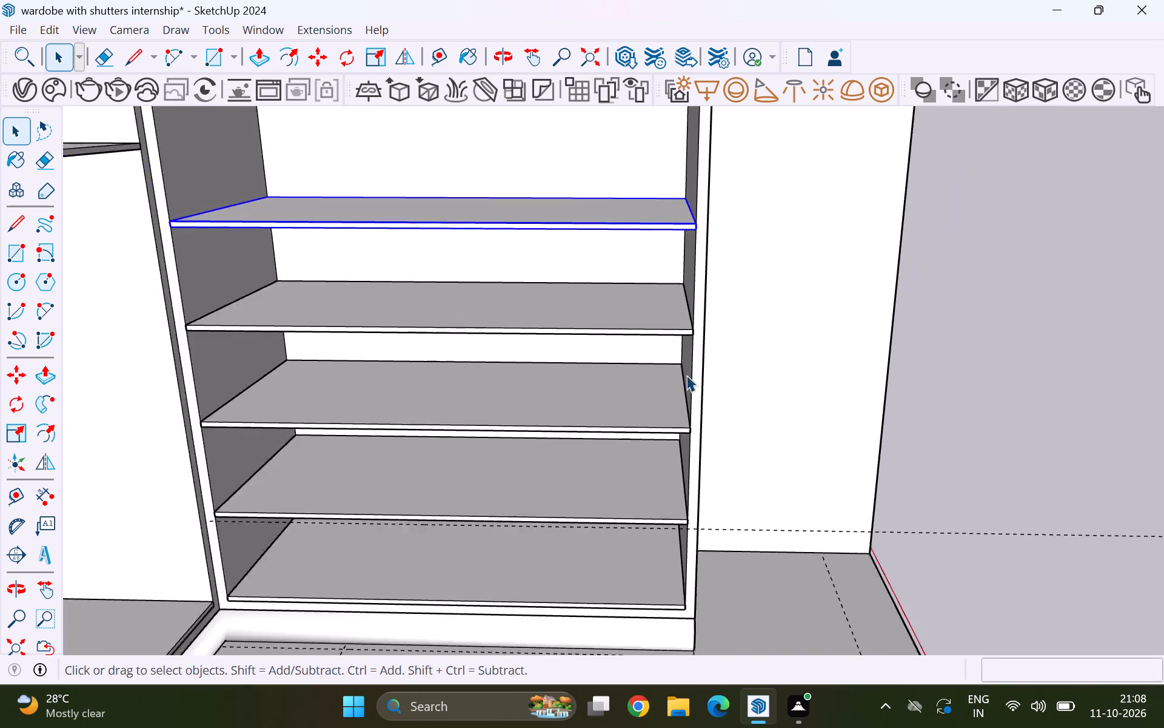
pyautogui.scroll(-8, 686, 375)
pyautogui.scroll(20, 692, 281)
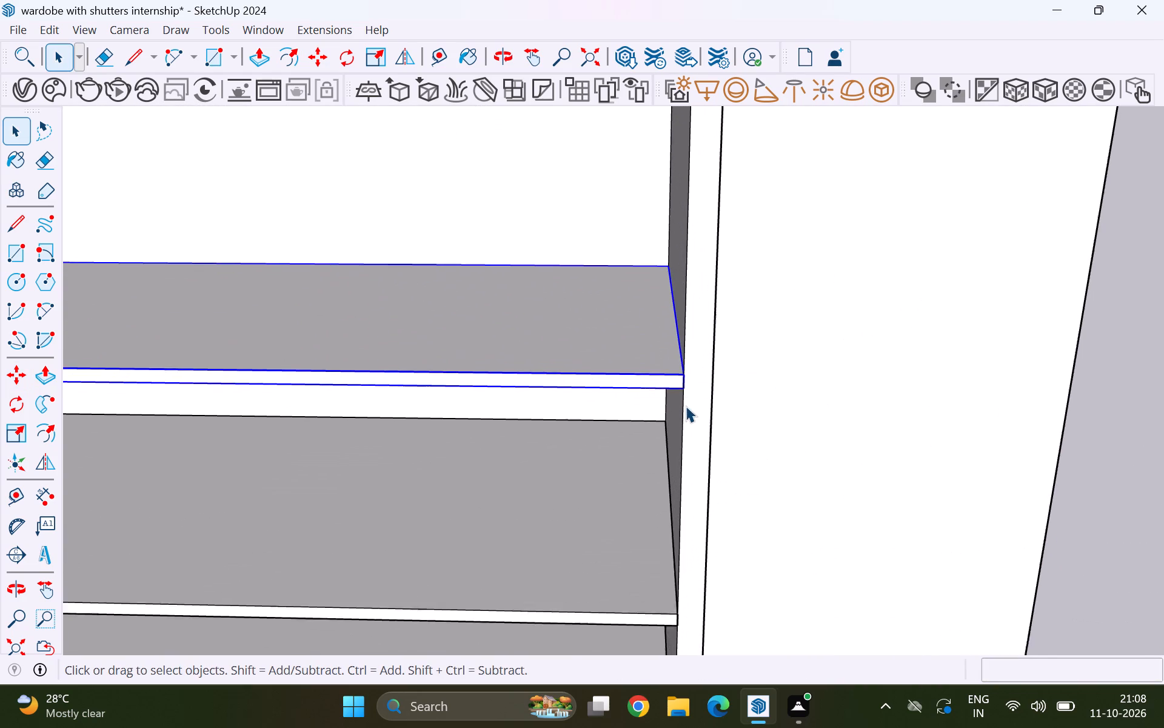
pyautogui.press('m')
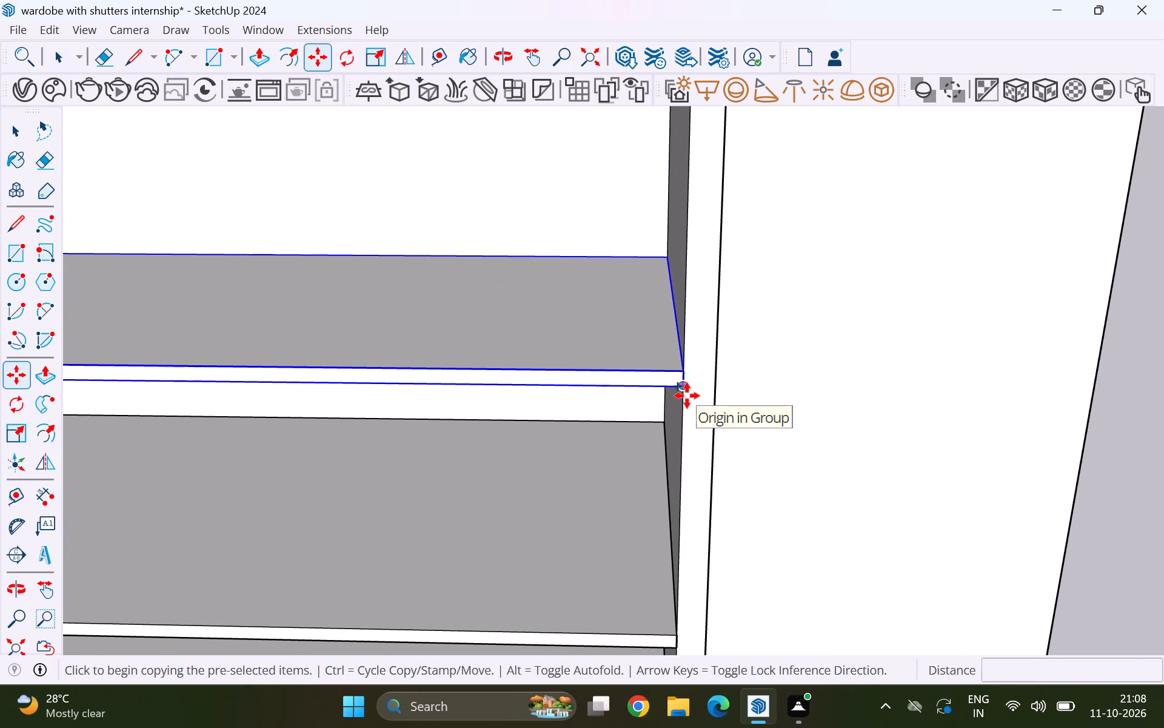
pyautogui.click(687, 396)
pyautogui.press('1')
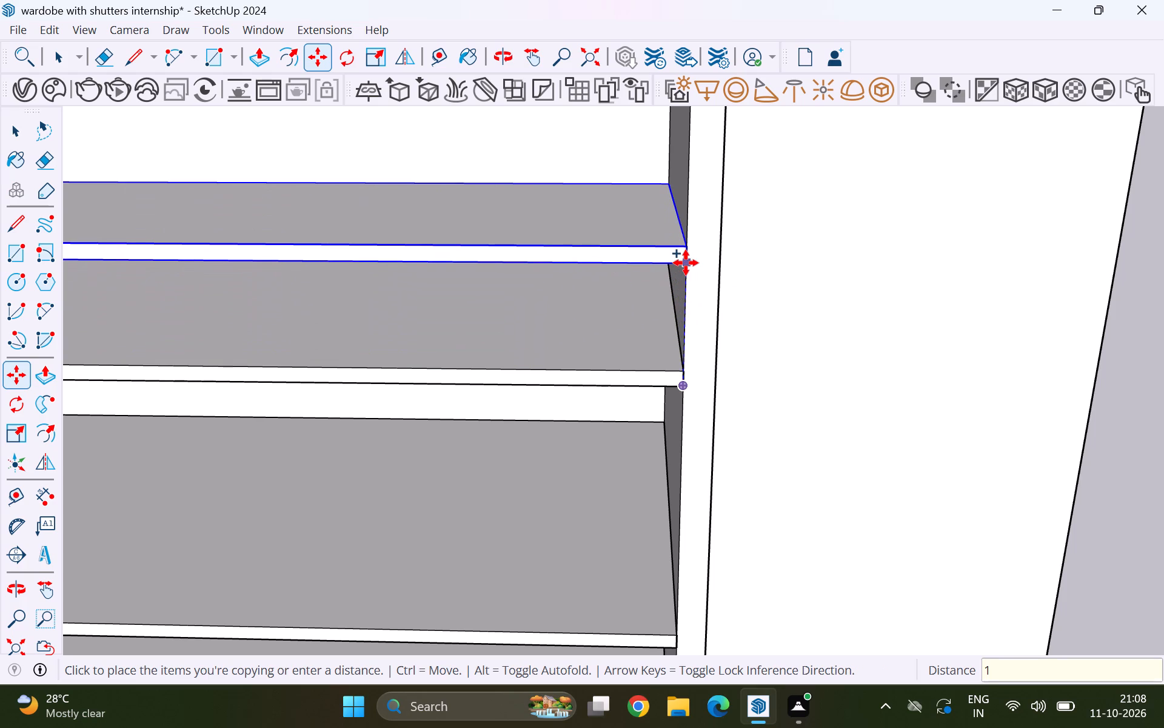
pyautogui.press("'")
pyautogui.press('1')
pyautogui.write('/2')
pyautogui.press('Return')
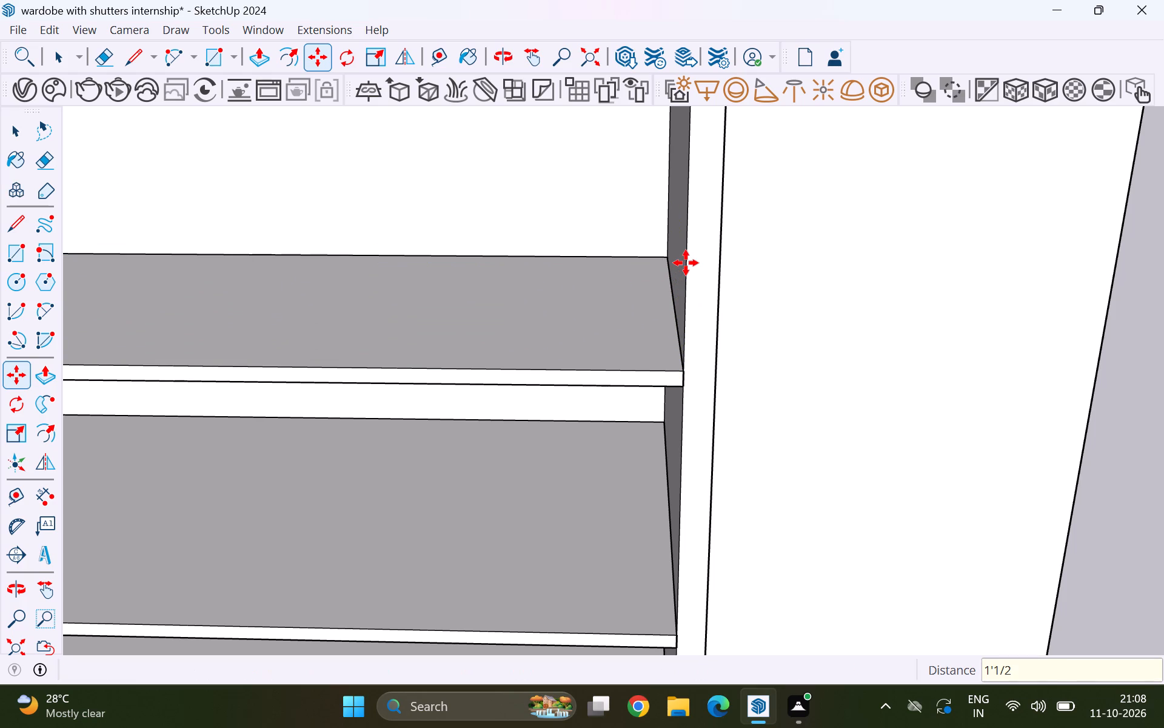
pyautogui.press('space')
pyautogui.scroll(-11, 698, 294)
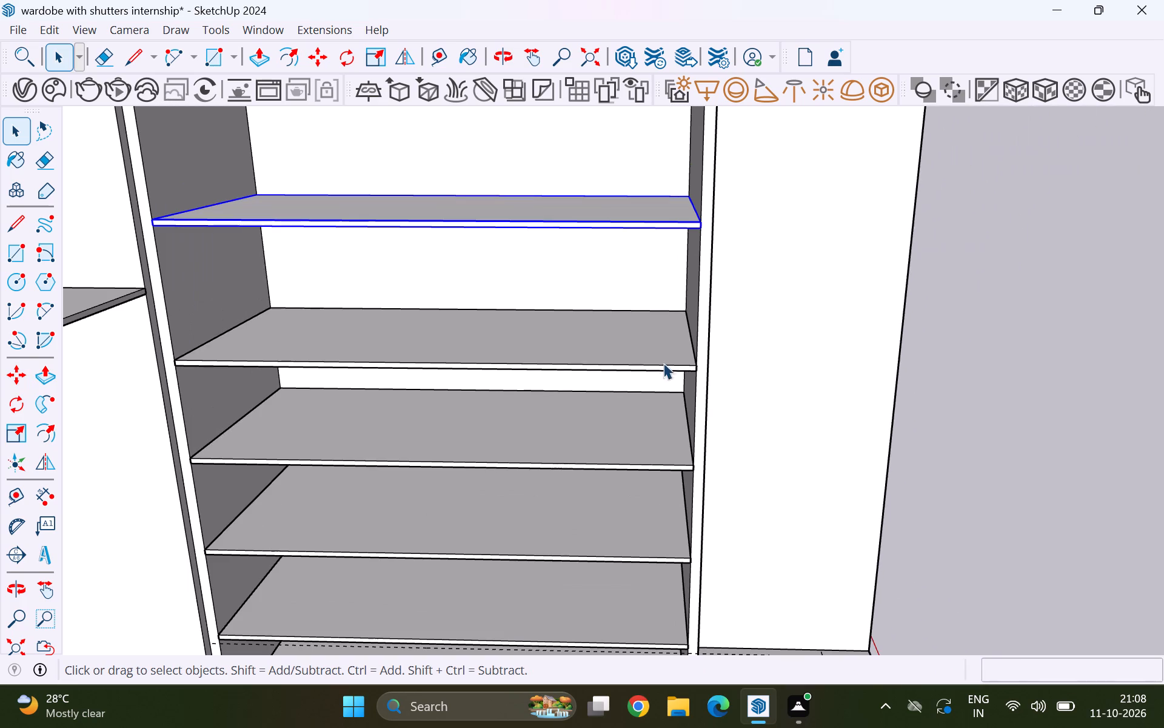
# Measure the clear gap between the fifth shelf's lower edge and the fourth shelf below it.
pyautogui.moveTo(630, 360); pyautogui.dragTo(649, 287, button='middle')
pyautogui.press('t')
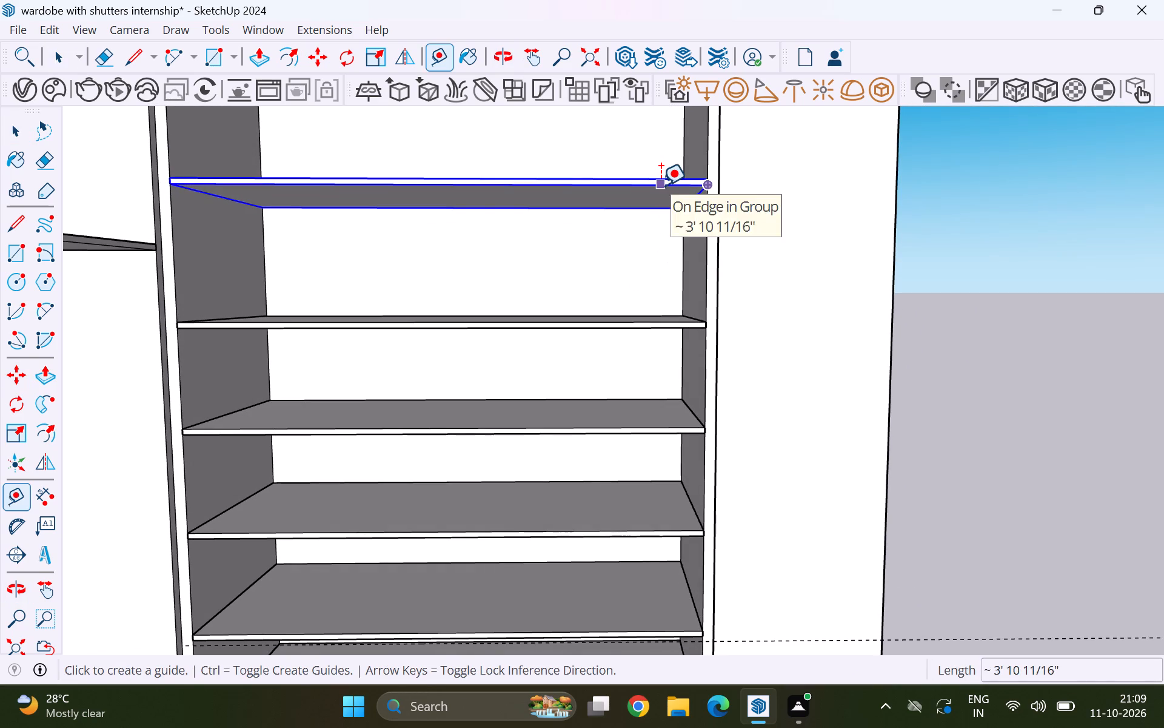
pyautogui.click(661, 185)
pyautogui.press('space')
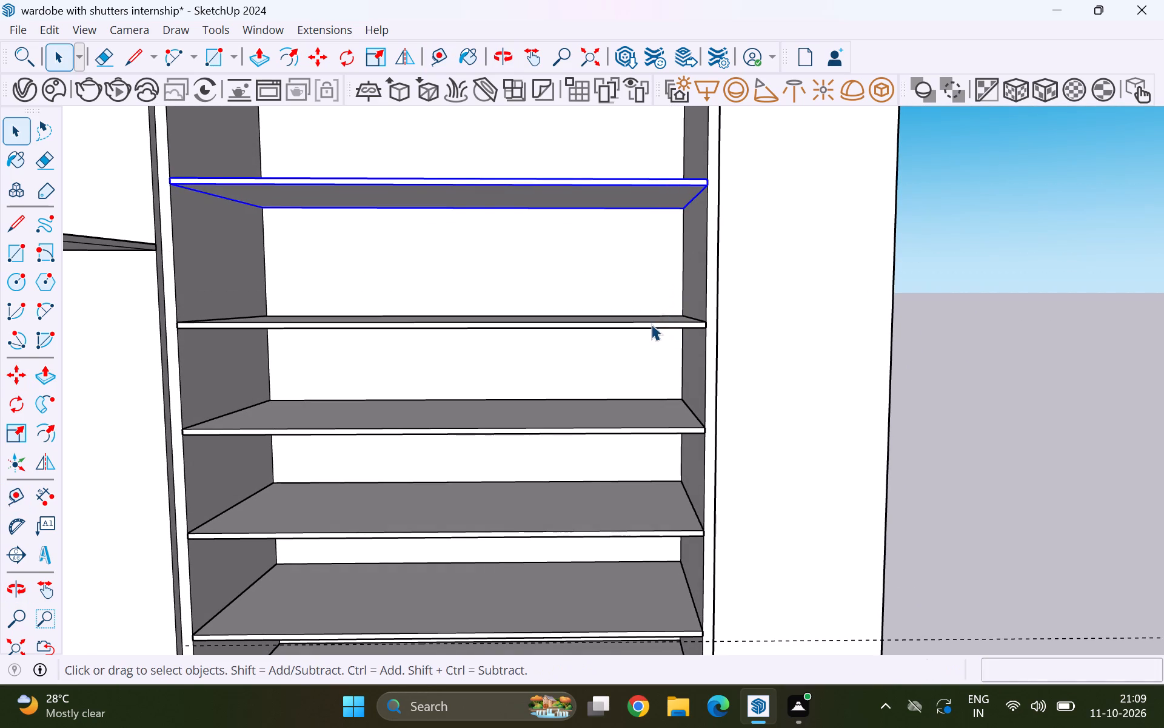
pyautogui.scroll(-5, 649, 328)
pyautogui.click(858, 312)
# Open the wardrobe carcass group for editing at the wide bay of the main wing.
pyautogui.scroll(-5, 629, 391)
pyautogui.moveTo(625, 283); pyautogui.dragTo(623, 313, button='middle')
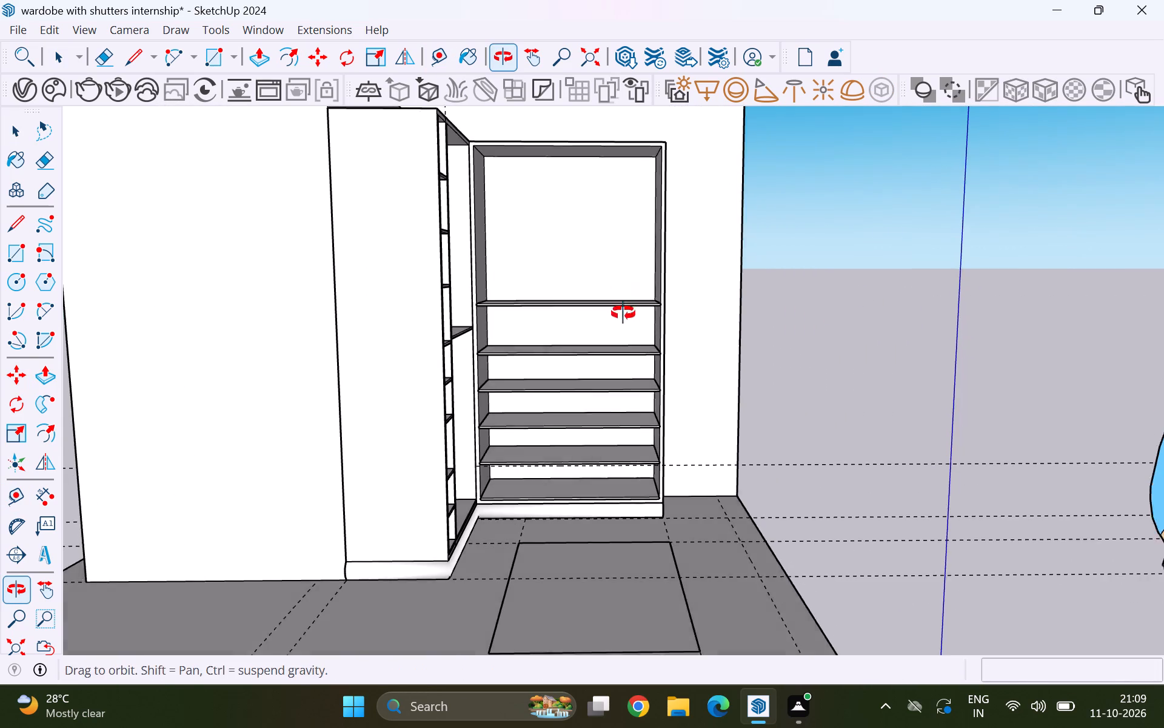
pyautogui.moveTo(623, 313); pyautogui.dragTo(621, 323, button='middle')
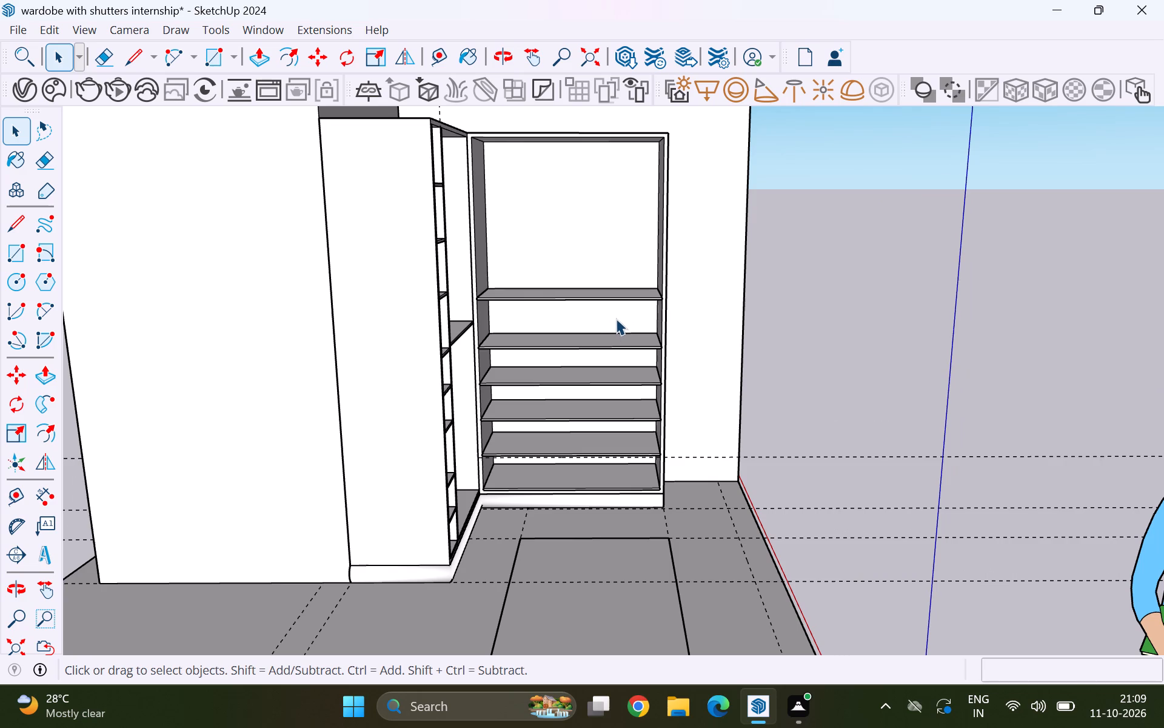
pyautogui.scroll(-7, 615, 327)
pyautogui.moveTo(686, 318); pyautogui.dragTo(350, 356, button='middle')
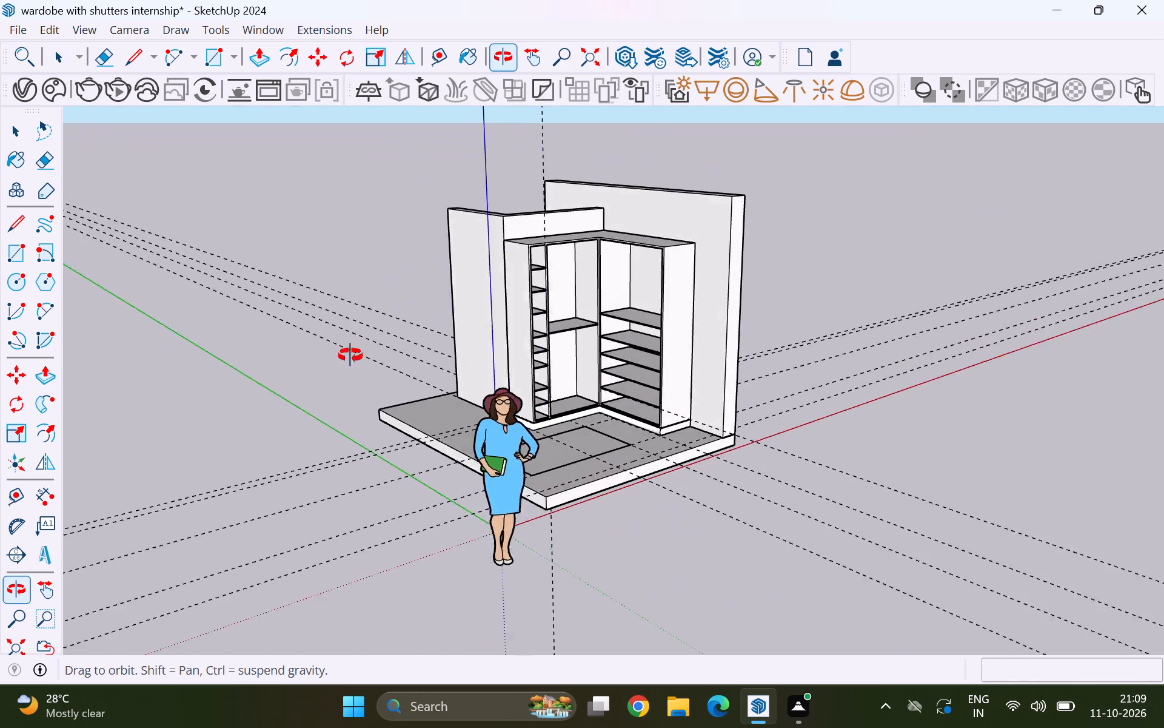
pyautogui.moveTo(350, 356); pyautogui.dragTo(233, 374, button='middle')
pyautogui.moveTo(604, 359); pyautogui.dragTo(532, 370, button='middle')
pyautogui.scroll(11, 533, 367)
pyautogui.doubleClick(610, 302)
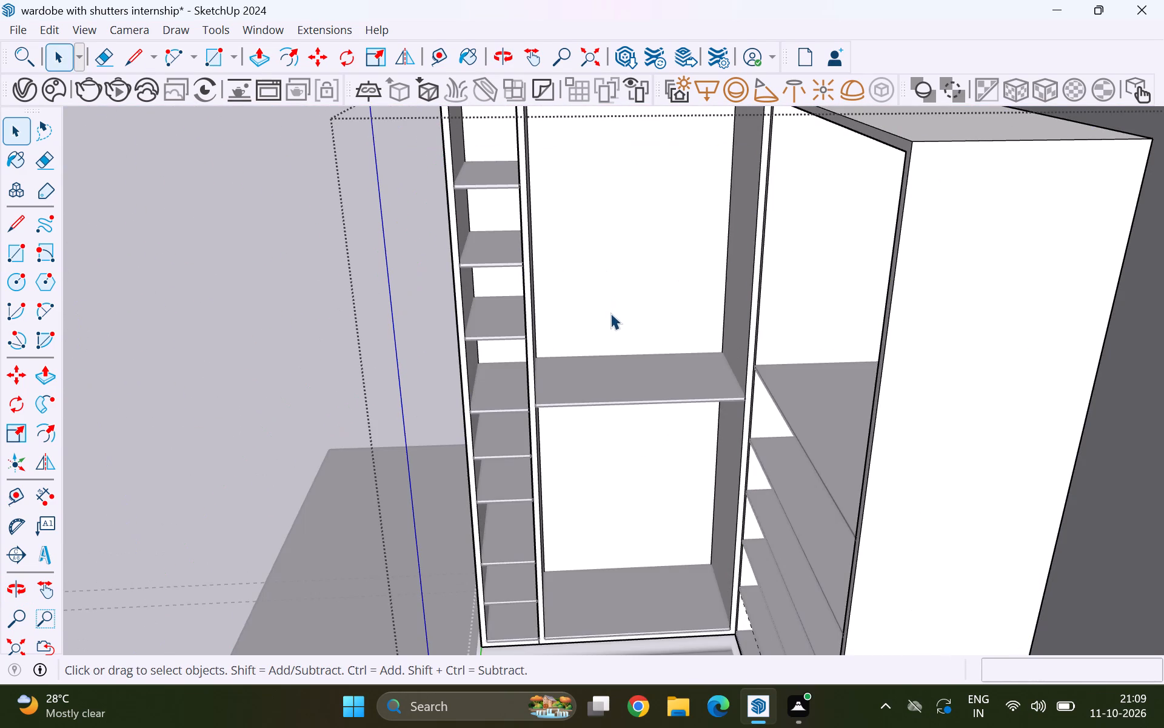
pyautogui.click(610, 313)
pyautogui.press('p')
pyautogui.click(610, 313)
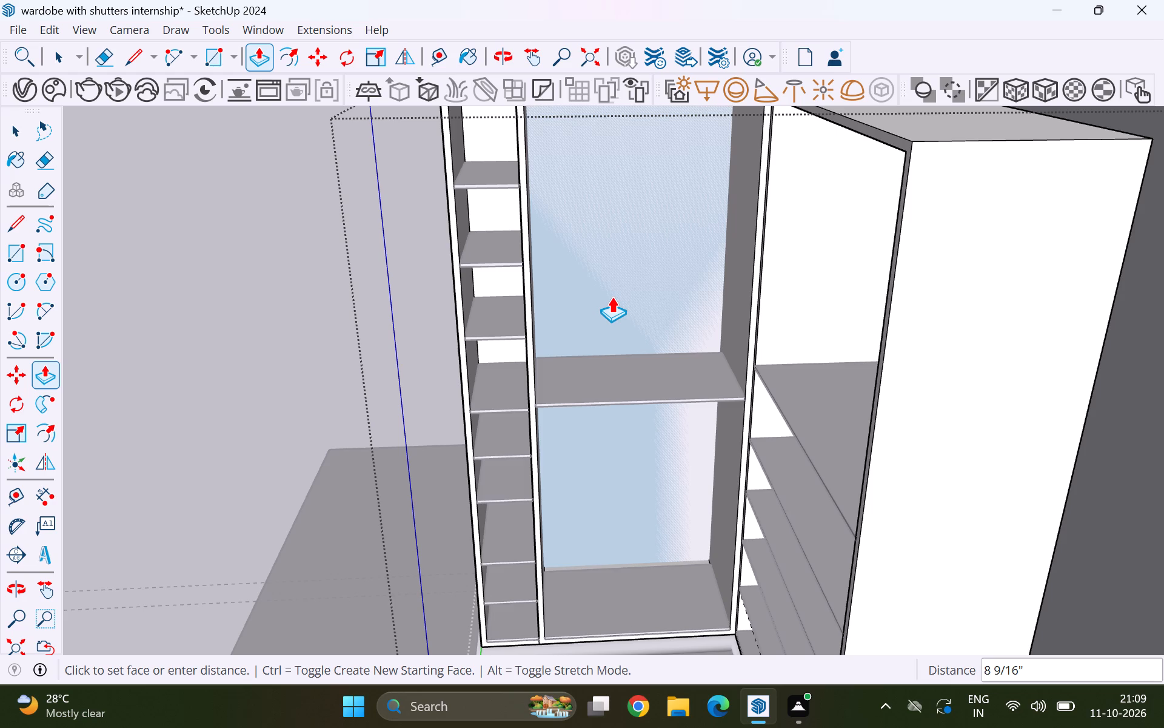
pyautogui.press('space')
# Push/Pull the back face of the main wing's wide bay by 1" and close the carcass group.
pyautogui.scroll(-3, 610, 306)
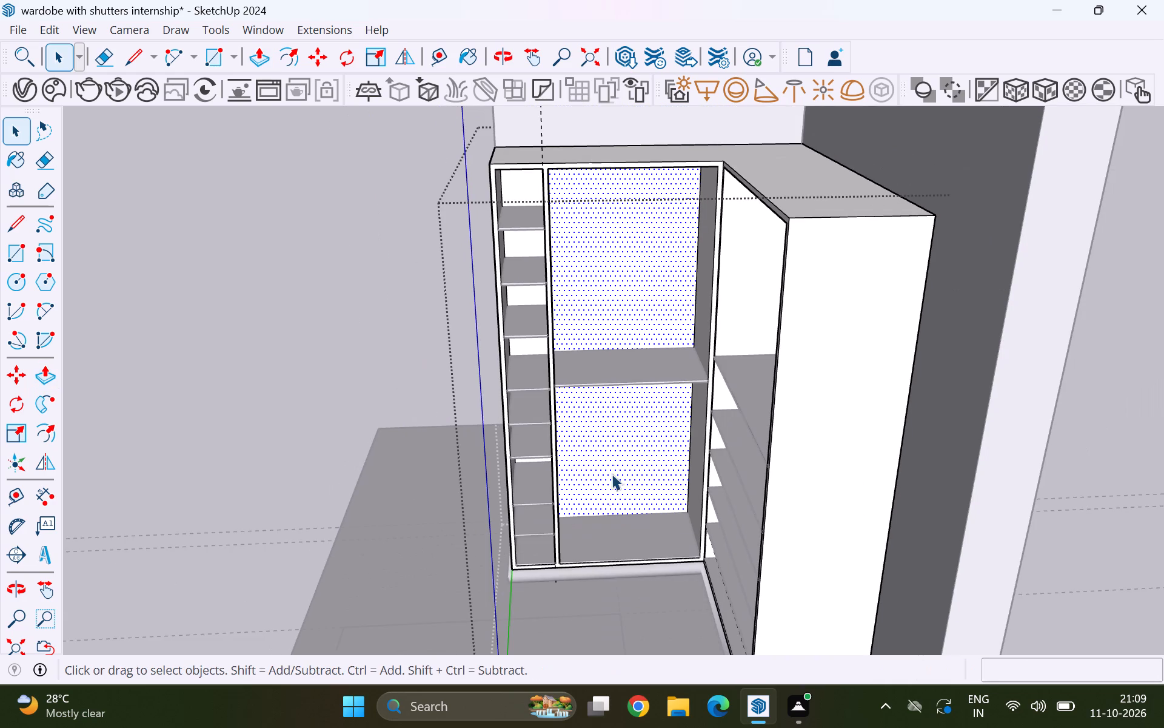
pyautogui.press('p')
pyautogui.click(610, 499)
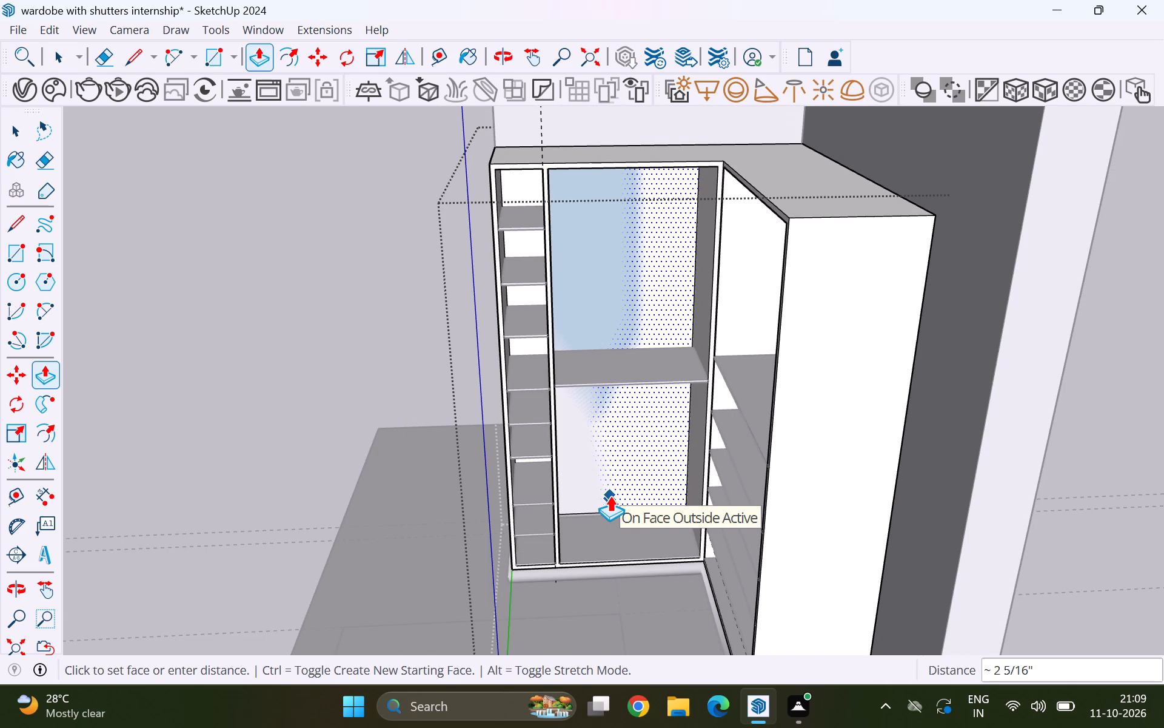
pyautogui.press('1')
pyautogui.press('Return')
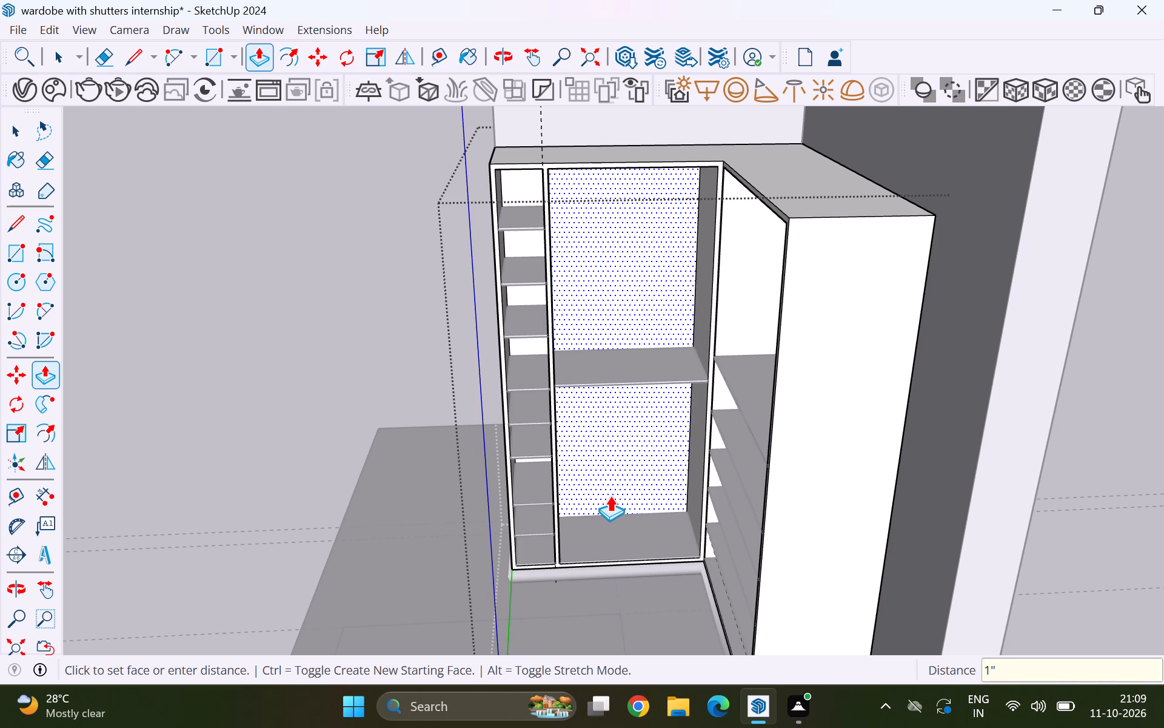
pyautogui.press('space')
pyautogui.click(340, 330)
# Reopen the carcass group and Push/Pull the back face of the narrow shelf column by 2".
pyautogui.scroll(9, 517, 261)
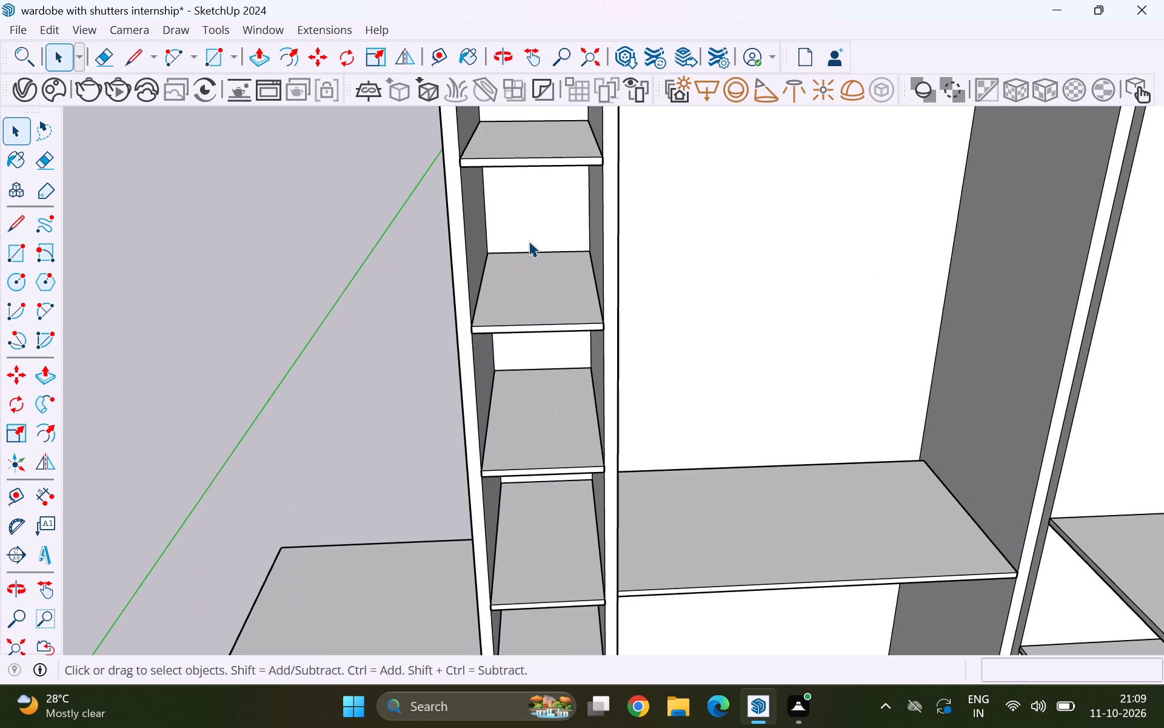
pyautogui.click(529, 240)
pyautogui.doubleClick(529, 240)
pyautogui.click(529, 240)
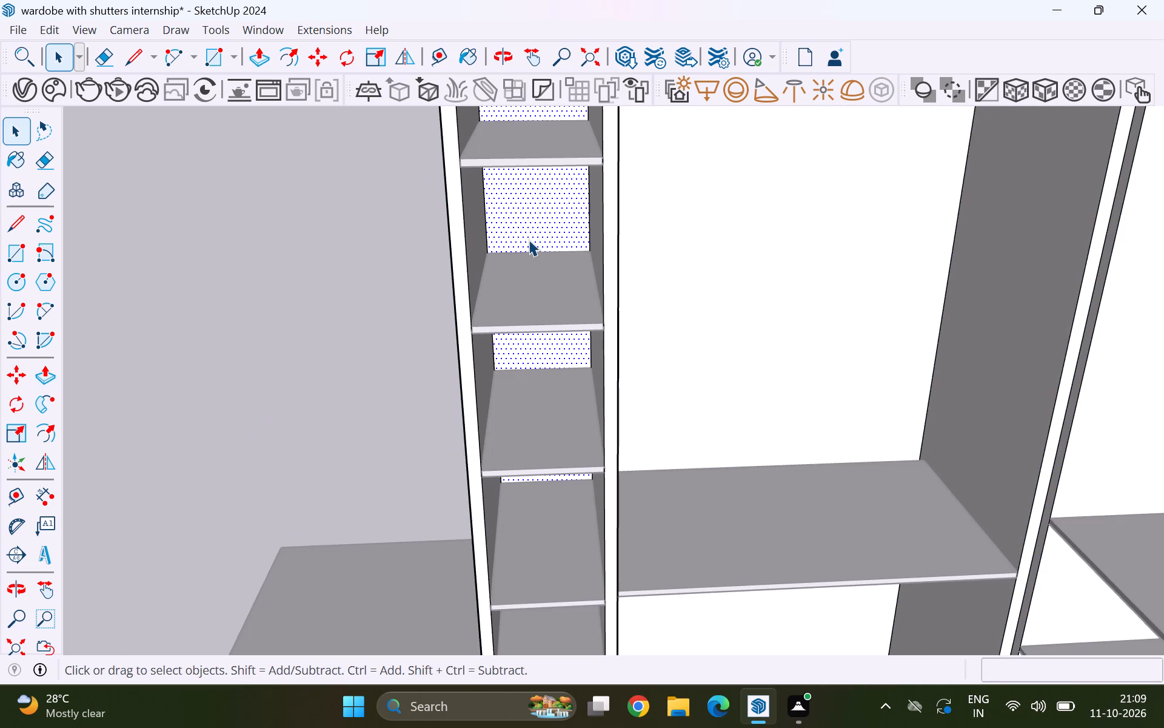
pyautogui.press('p')
pyautogui.click(529, 240)
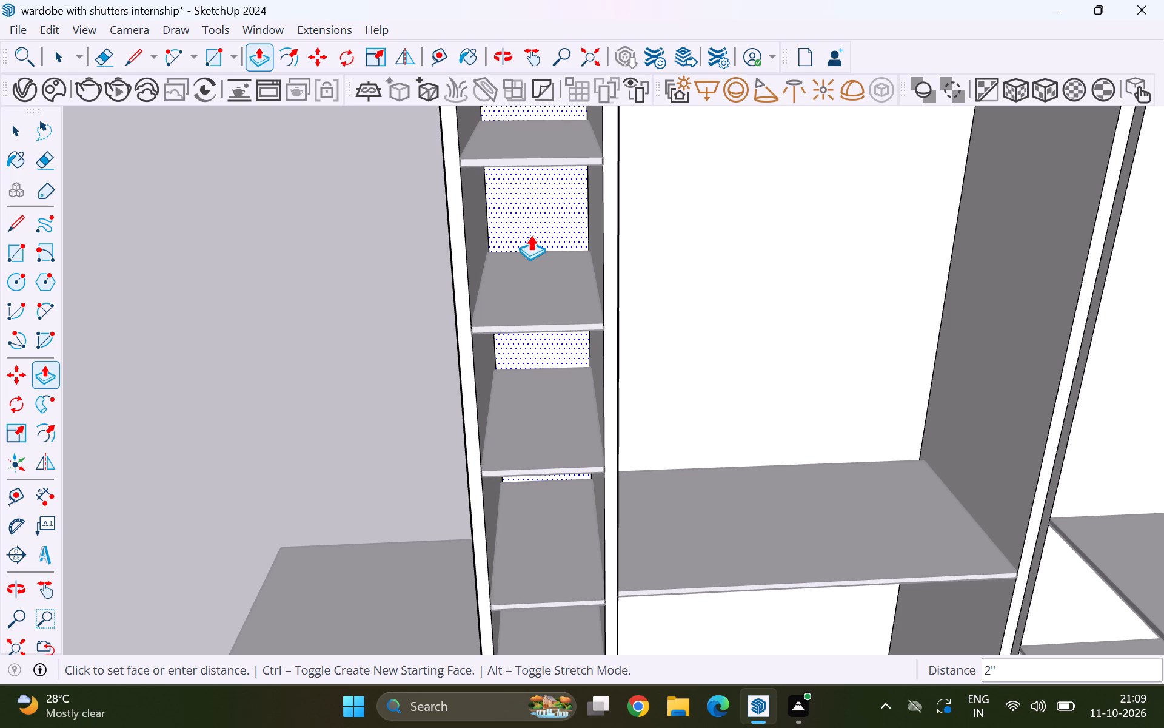
pyautogui.press('2')
pyautogui.press('Return')
pyautogui.press('Return')
pyautogui.press('space')
pyautogui.click(358, 265)
# Measure the depth of a shelf in the narrow column from its back edge to its front edge.
pyautogui.scroll(-3, 527, 280)
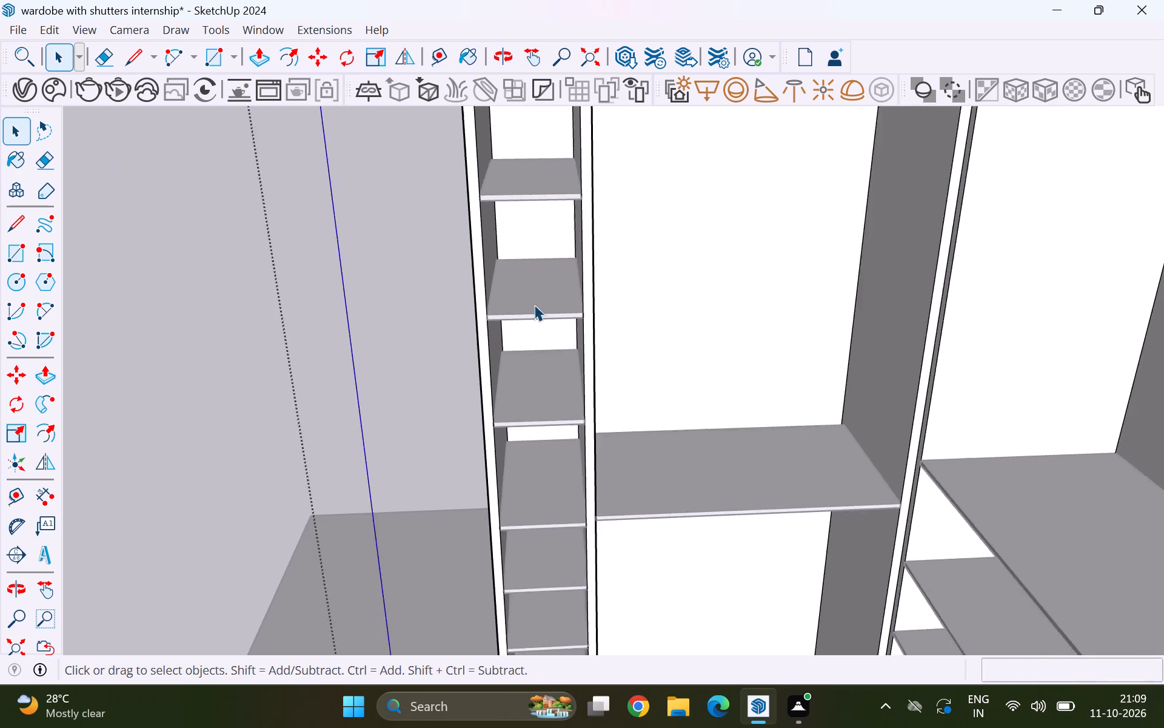
pyautogui.scroll(-4, 534, 305)
pyautogui.scroll(1, 548, 294)
pyautogui.moveTo(548, 294); pyautogui.dragTo(531, 350, button='middle')
pyautogui.scroll(8, 524, 327)
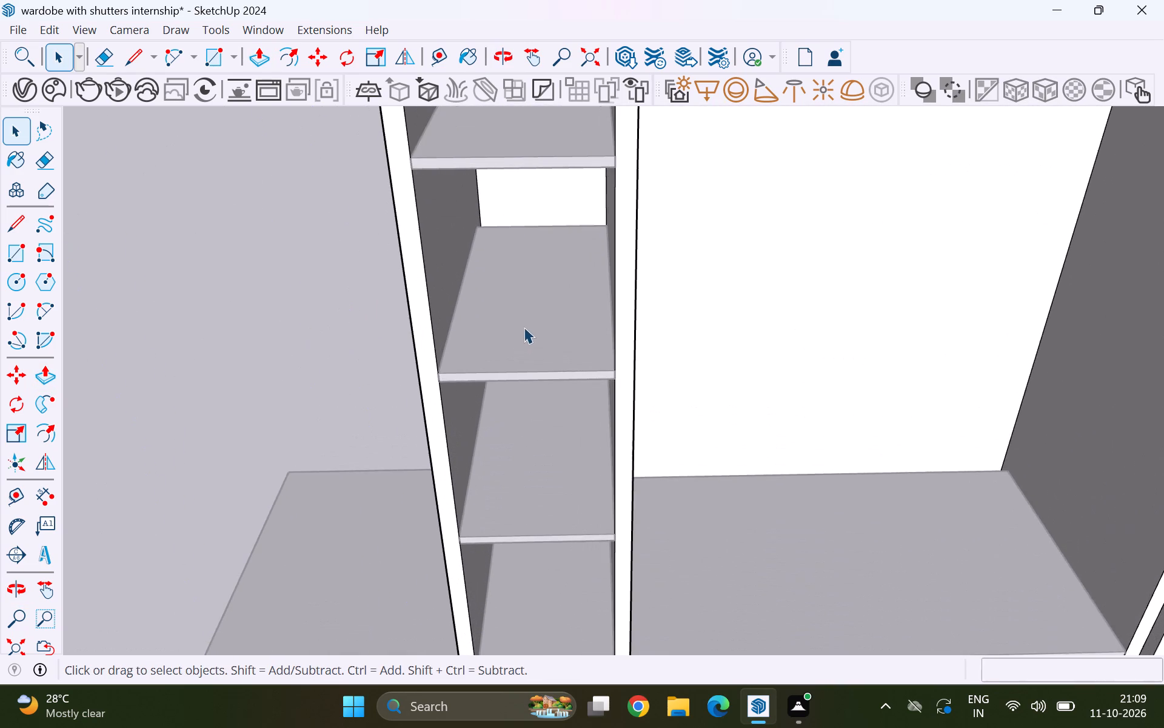
pyautogui.scroll(4, 519, 328)
pyautogui.press('t')
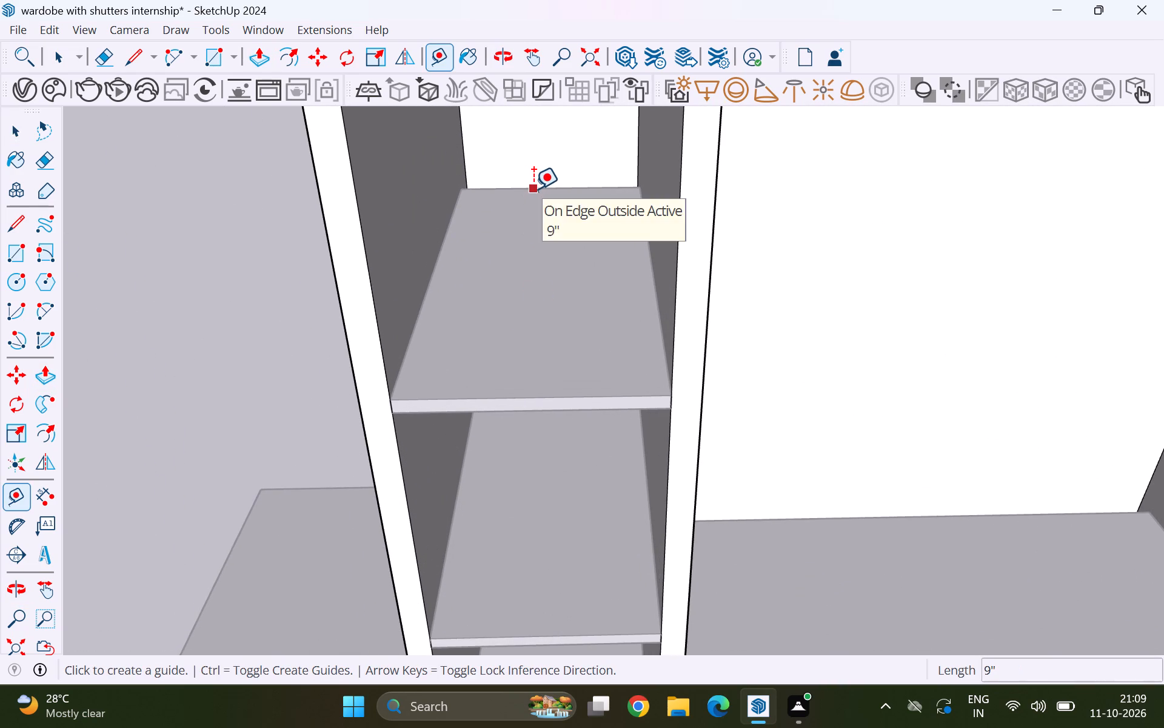
pyautogui.click(533, 189)
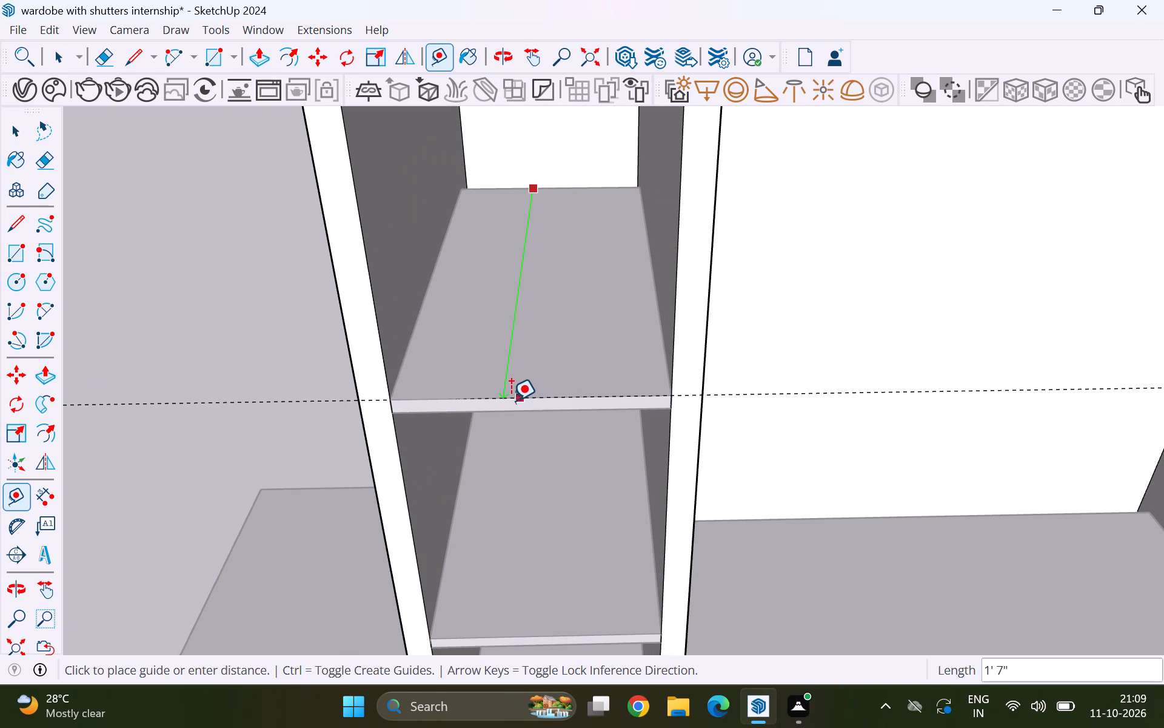
pyautogui.press('space')
# Measure the depth of the wide bay's middle shelf from its back edge to its front edge.
pyautogui.scroll(-2, 535, 362)
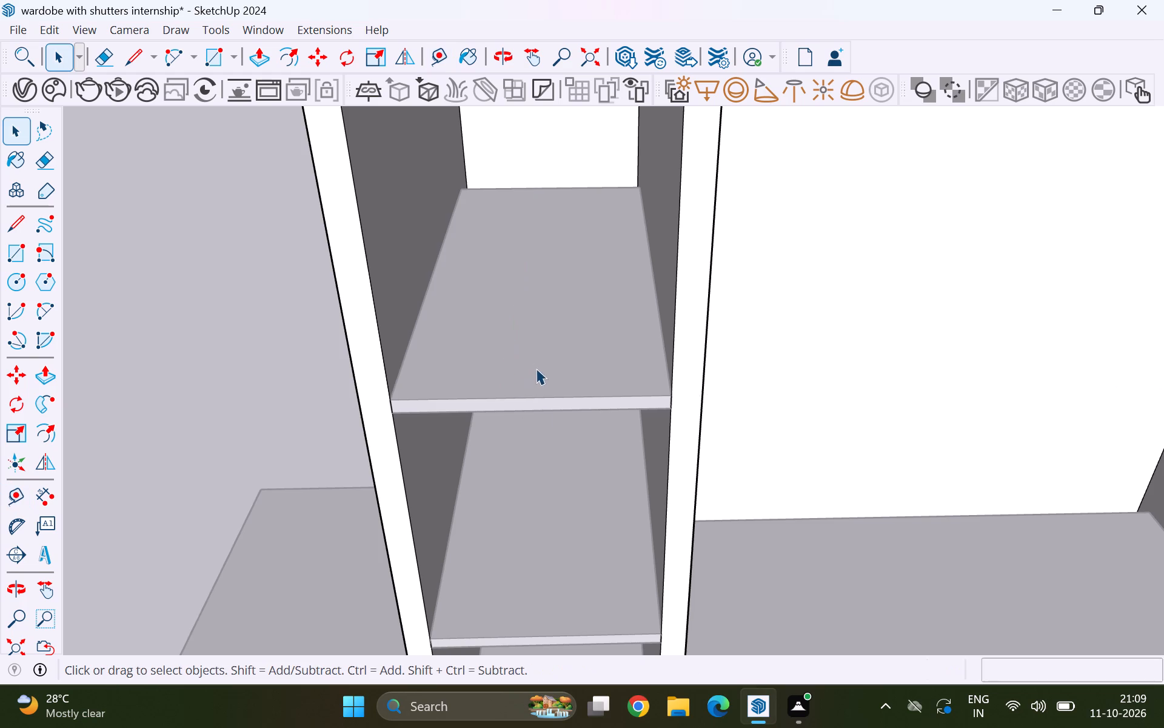
pyautogui.scroll(-18, 536, 368)
pyautogui.moveTo(583, 511); pyautogui.dragTo(634, 414, button='middle')
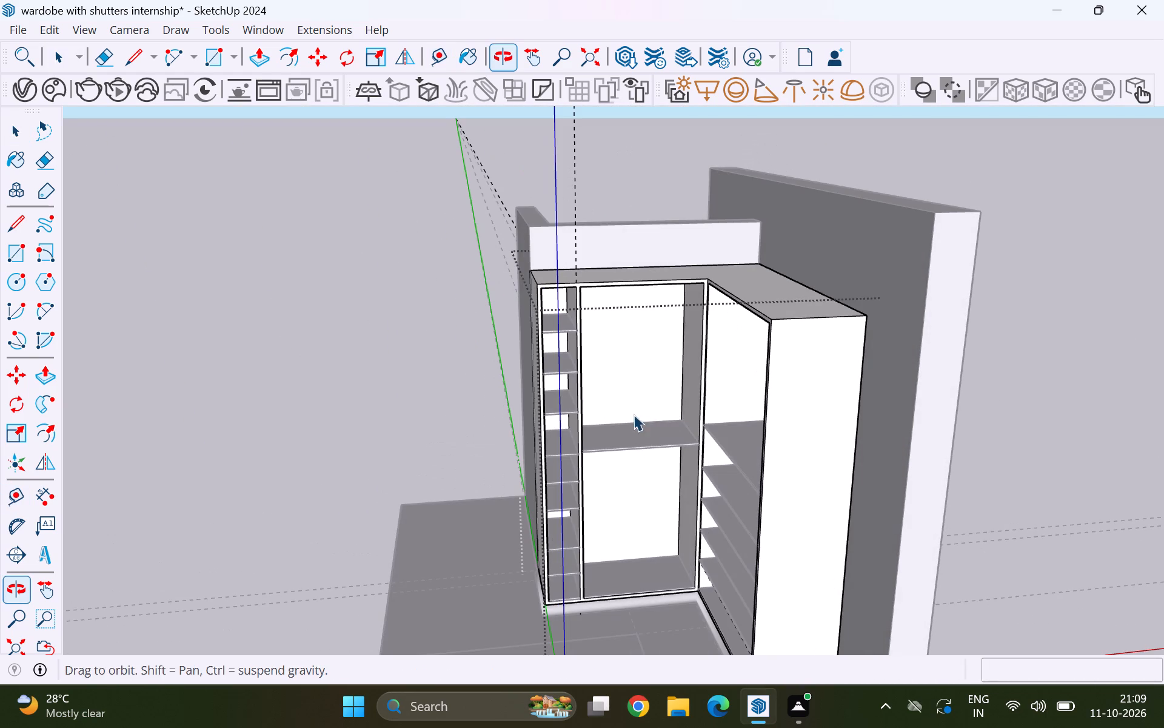
pyautogui.moveTo(586, 391); pyautogui.dragTo(563, 444, button='middle')
pyautogui.scroll(9, 622, 421)
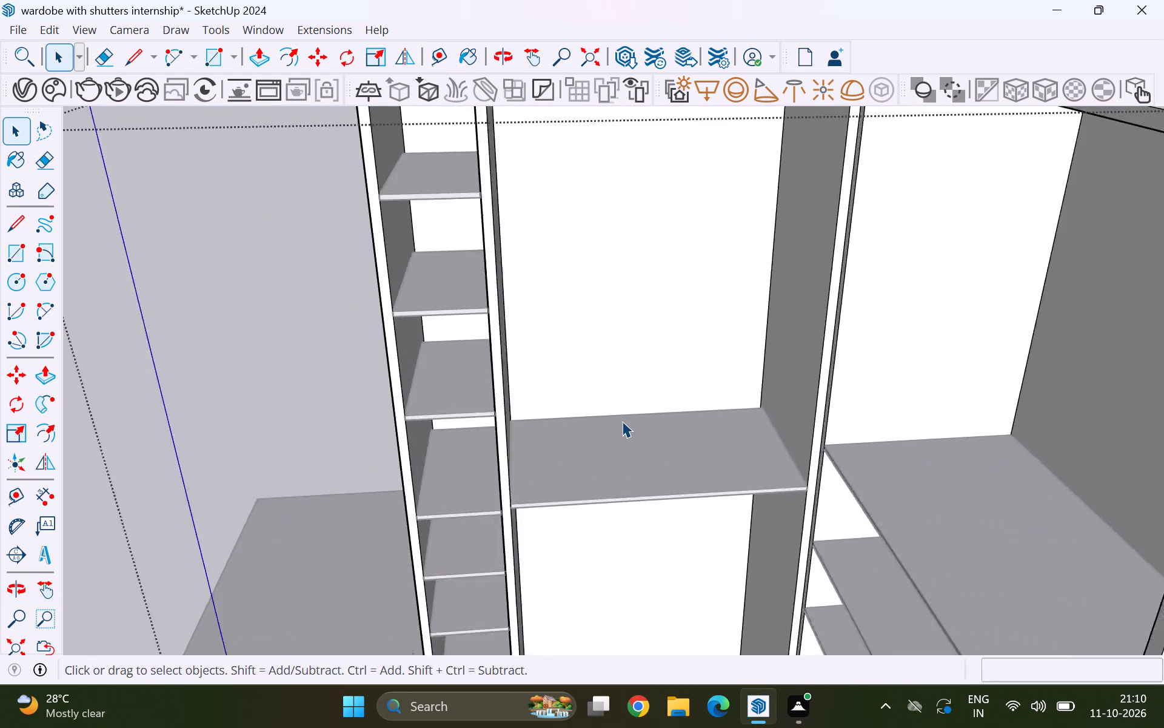
pyautogui.scroll(2, 622, 421)
pyautogui.press('t')
pyautogui.click(617, 410)
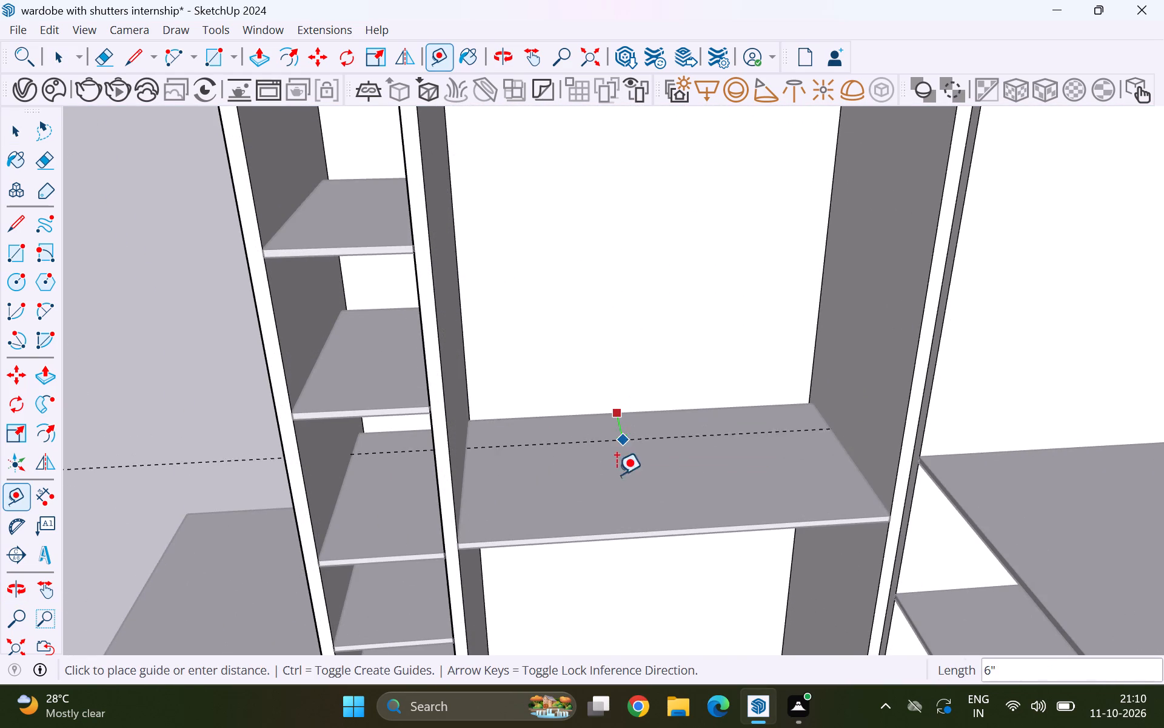
pyautogui.press('space')
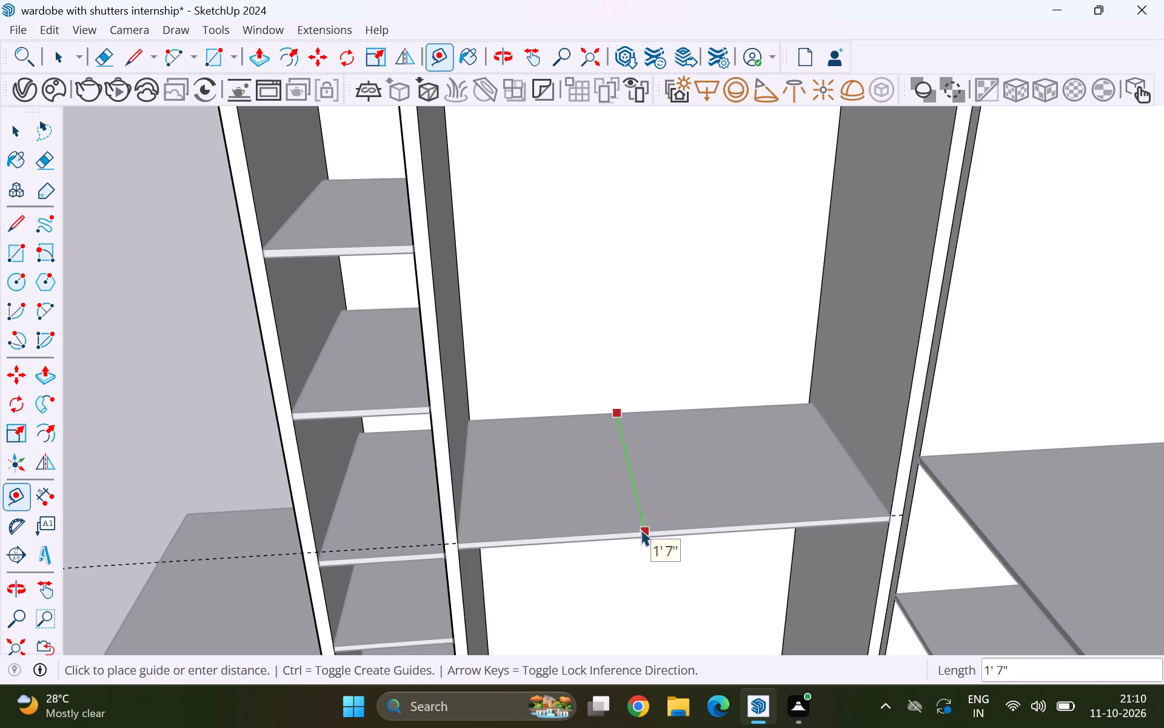
# Measure the depth of the top shelf in the side wing's compartment, then leave the carcass group.
pyautogui.scroll(-4, 604, 412)
pyautogui.press('t')
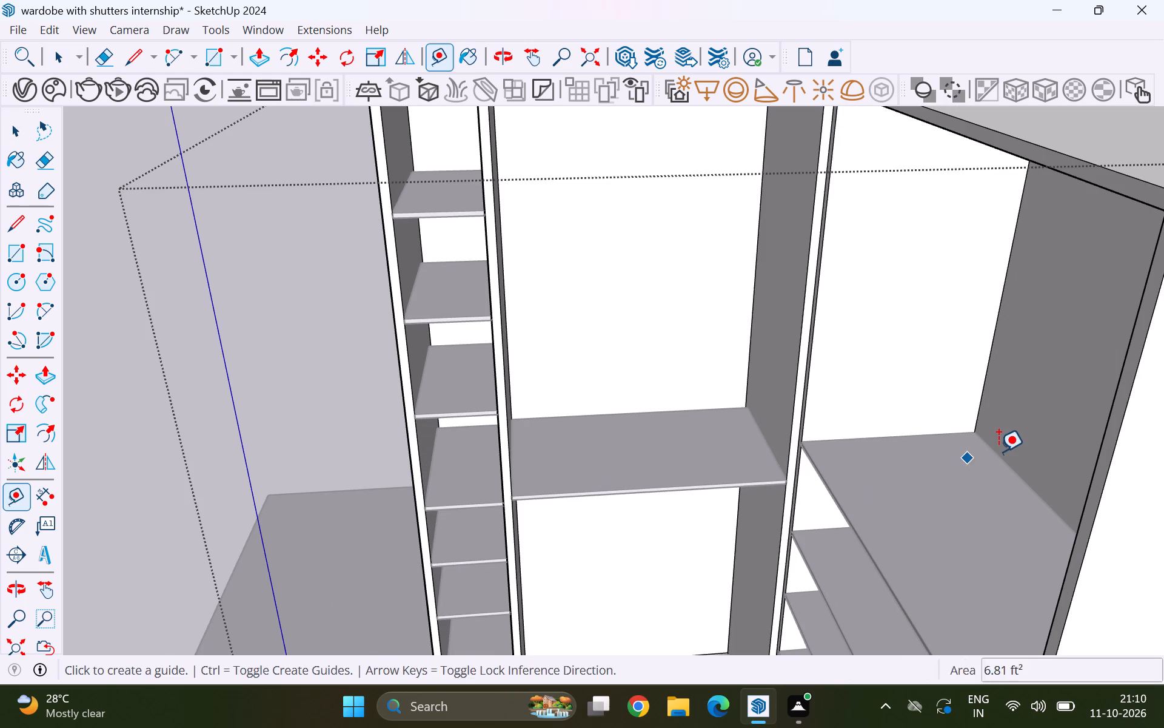
pyautogui.click(1000, 459)
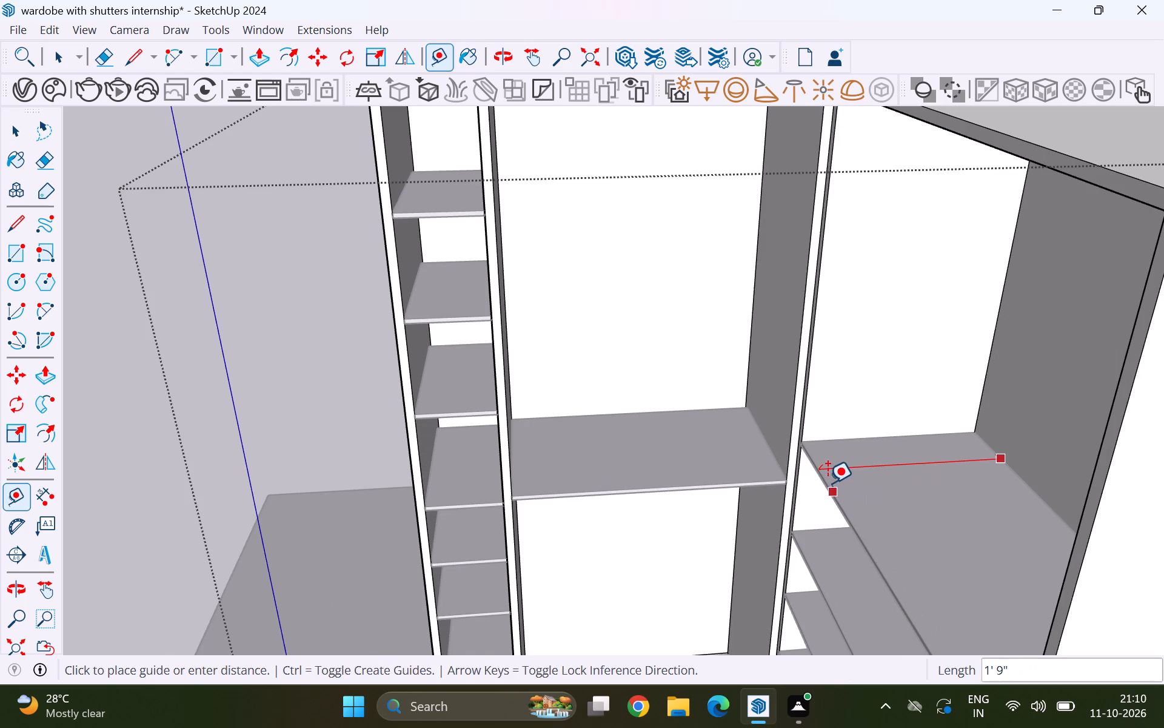
pyautogui.press('space')
pyautogui.scroll(-8, 621, 286)
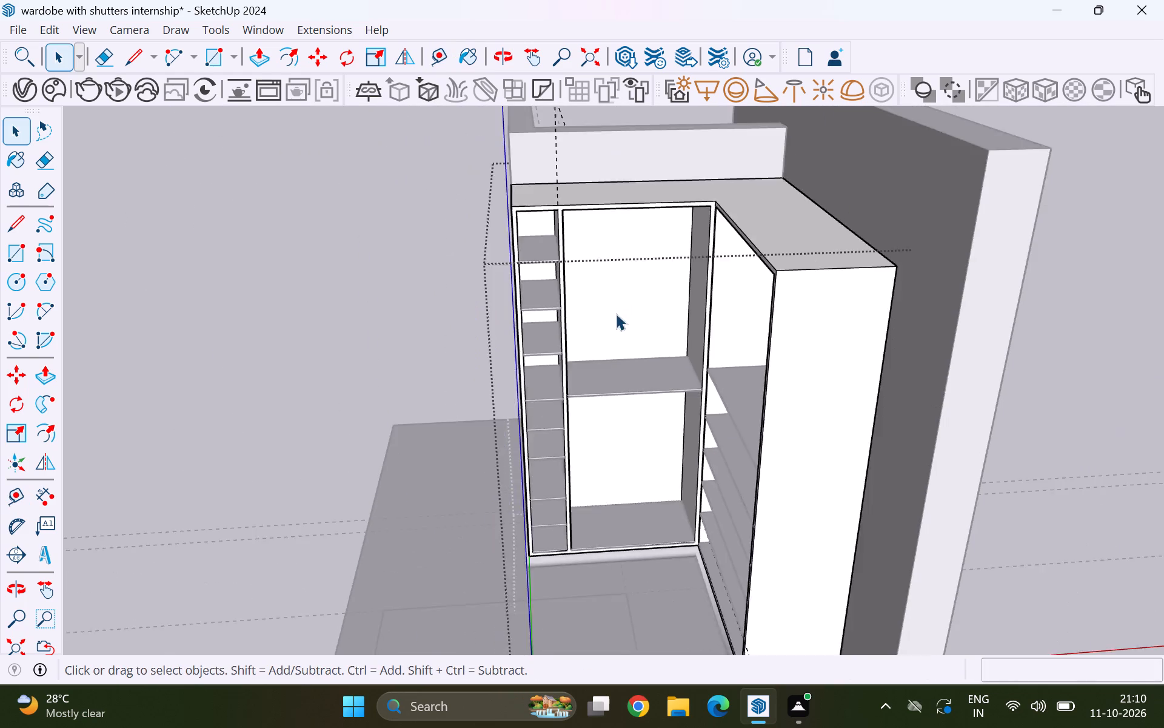
pyautogui.scroll(-4, 615, 318)
pyautogui.click(994, 354)
pyautogui.moveTo(660, 380); pyautogui.dragTo(899, 354, button='middle')
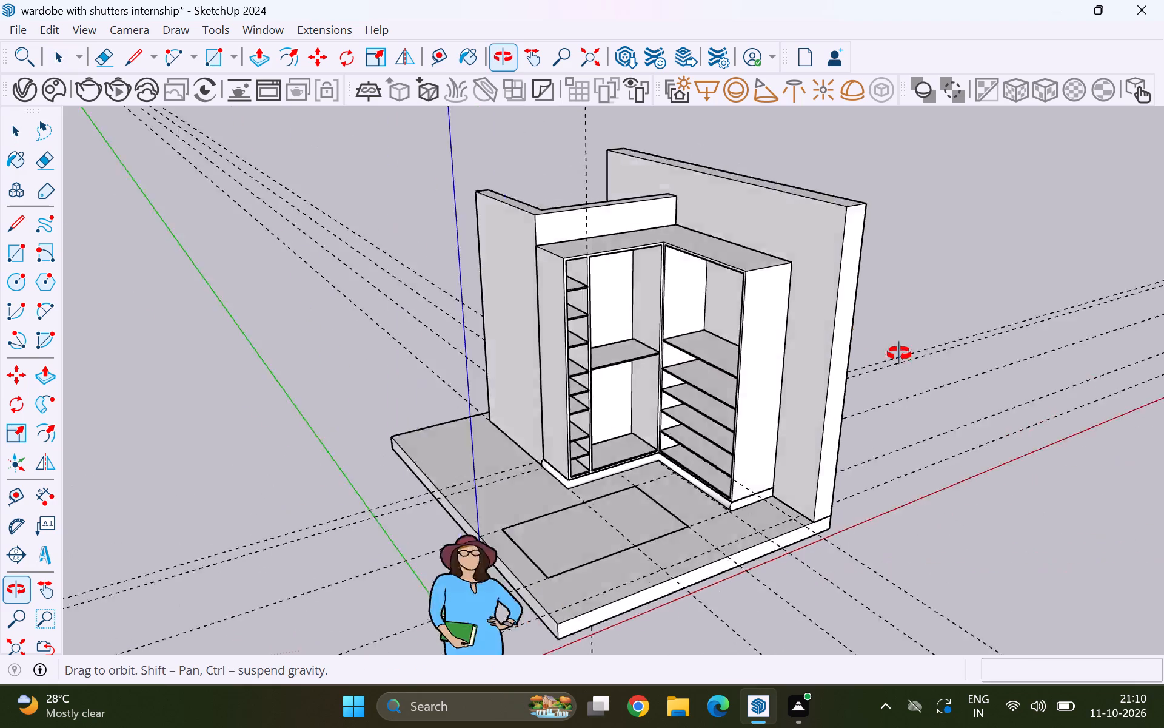
# Delete the separate bottom shelf panel lying on the base of the side wing's compartment.
pyautogui.moveTo(899, 354); pyautogui.dragTo(537, 290, button='middle')
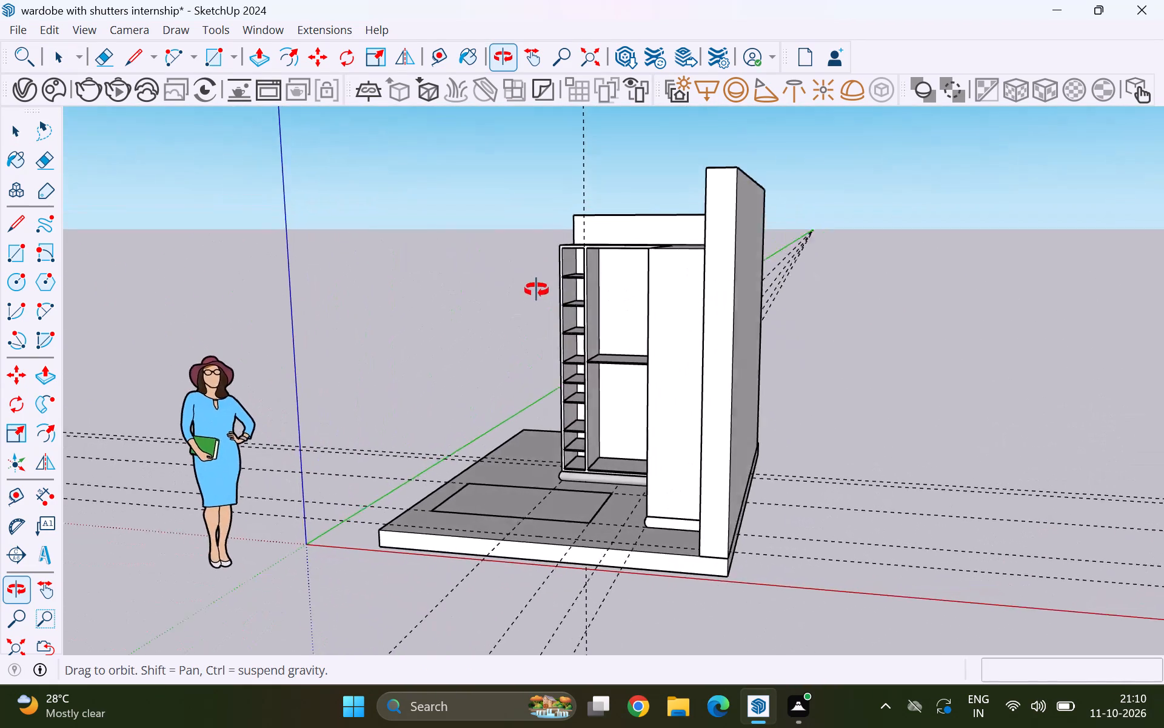
pyautogui.moveTo(537, 290); pyautogui.dragTo(943, 305, button='middle')
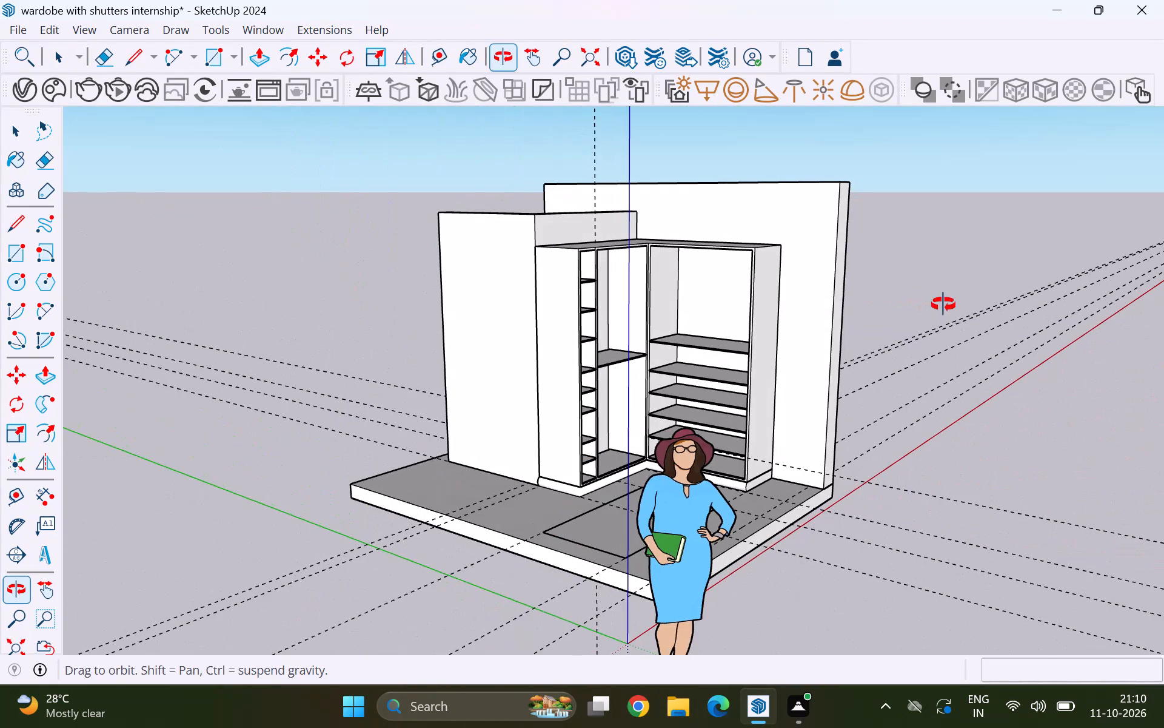
pyautogui.moveTo(943, 305); pyautogui.dragTo(1060, 310, button='middle')
pyautogui.moveTo(673, 514); pyautogui.dragTo(714, 471, button='middle')
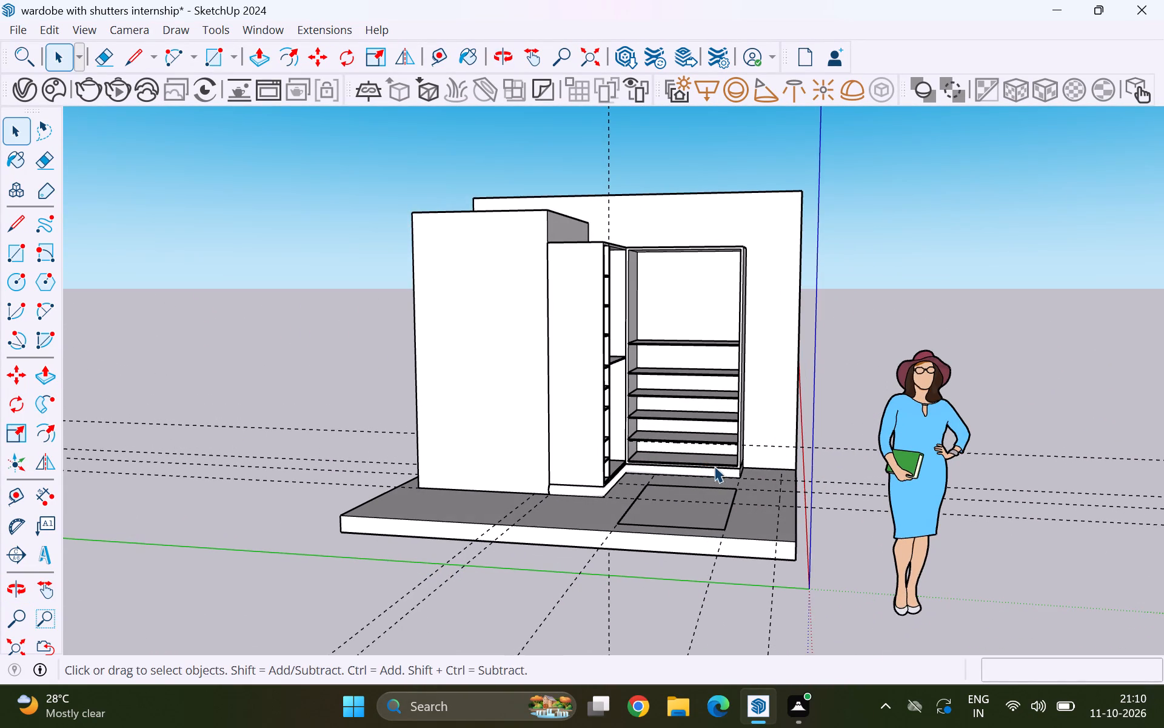
pyautogui.scroll(9, 711, 453)
pyautogui.scroll(5, 608, 417)
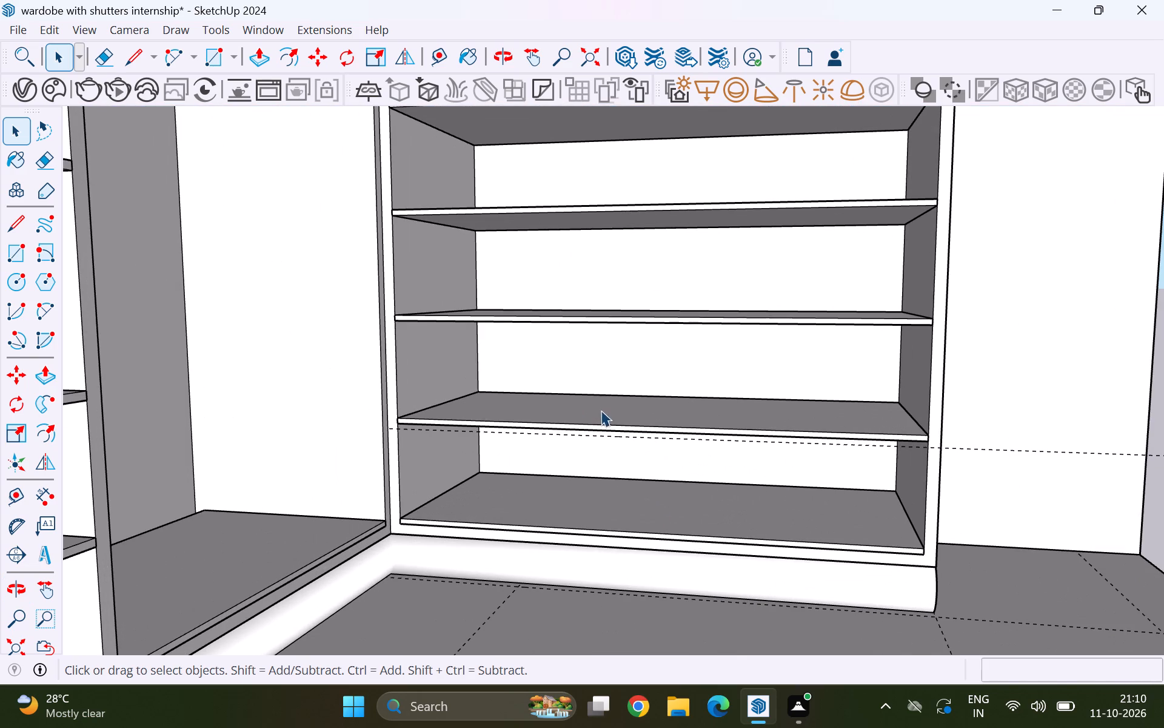
pyautogui.scroll(-4, 604, 404)
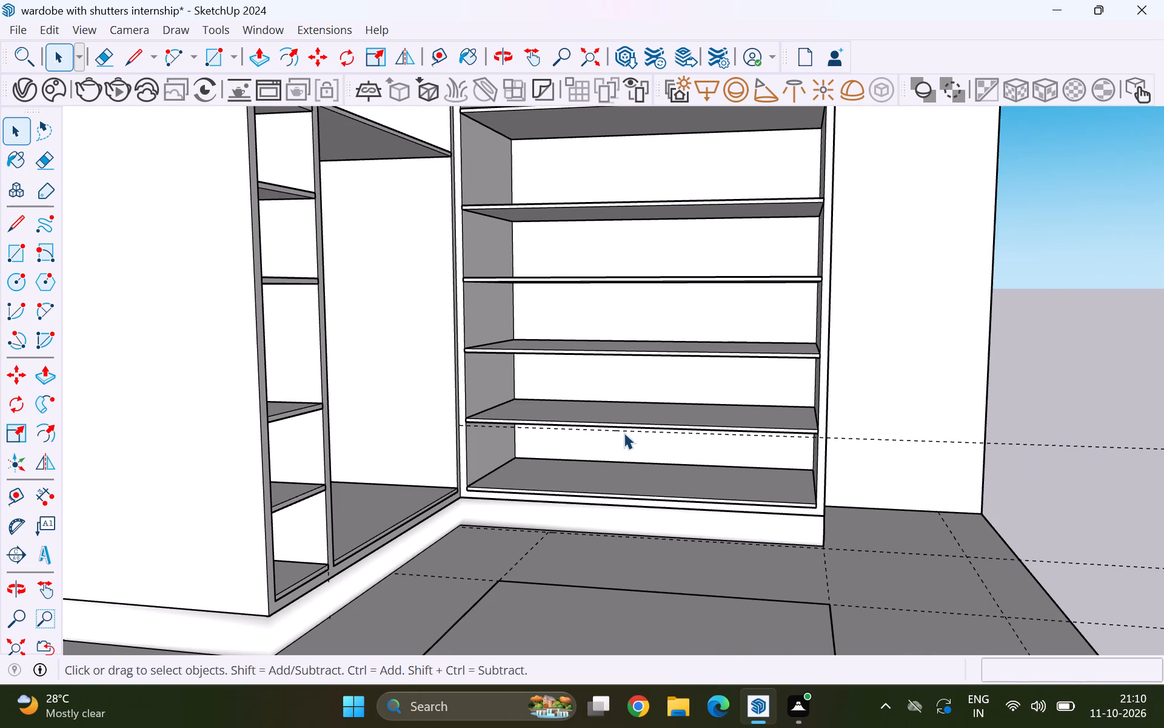
pyautogui.scroll(-3, 624, 433)
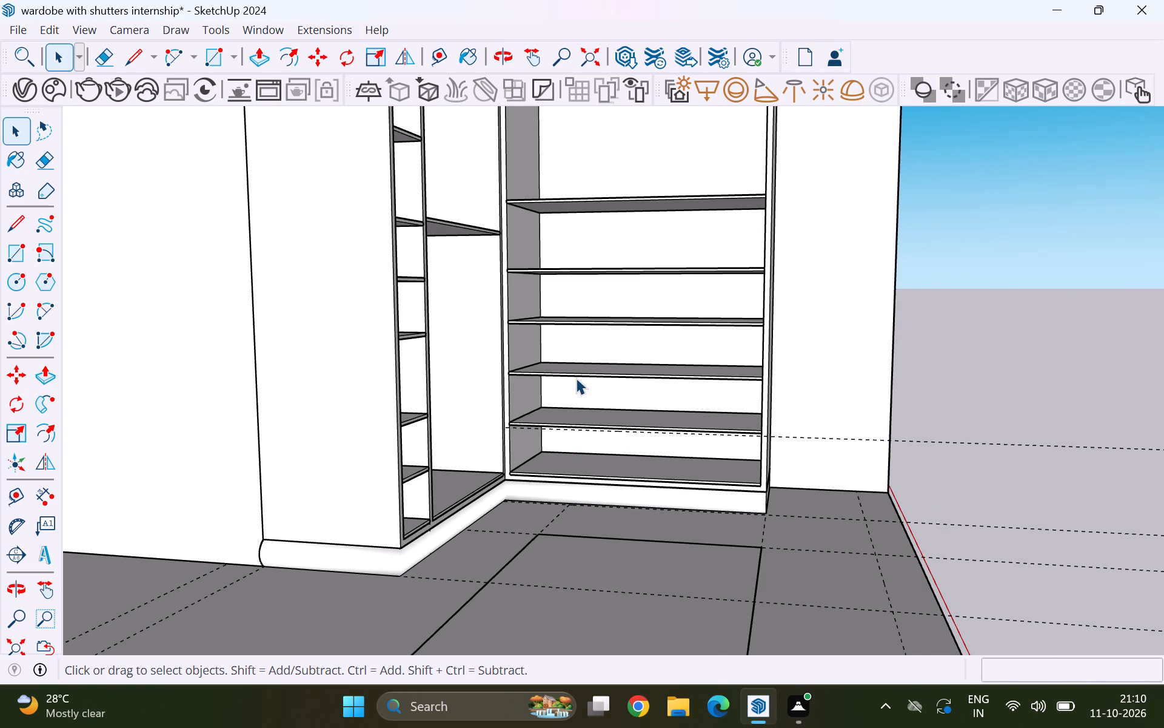
pyautogui.scroll(-1, 634, 379)
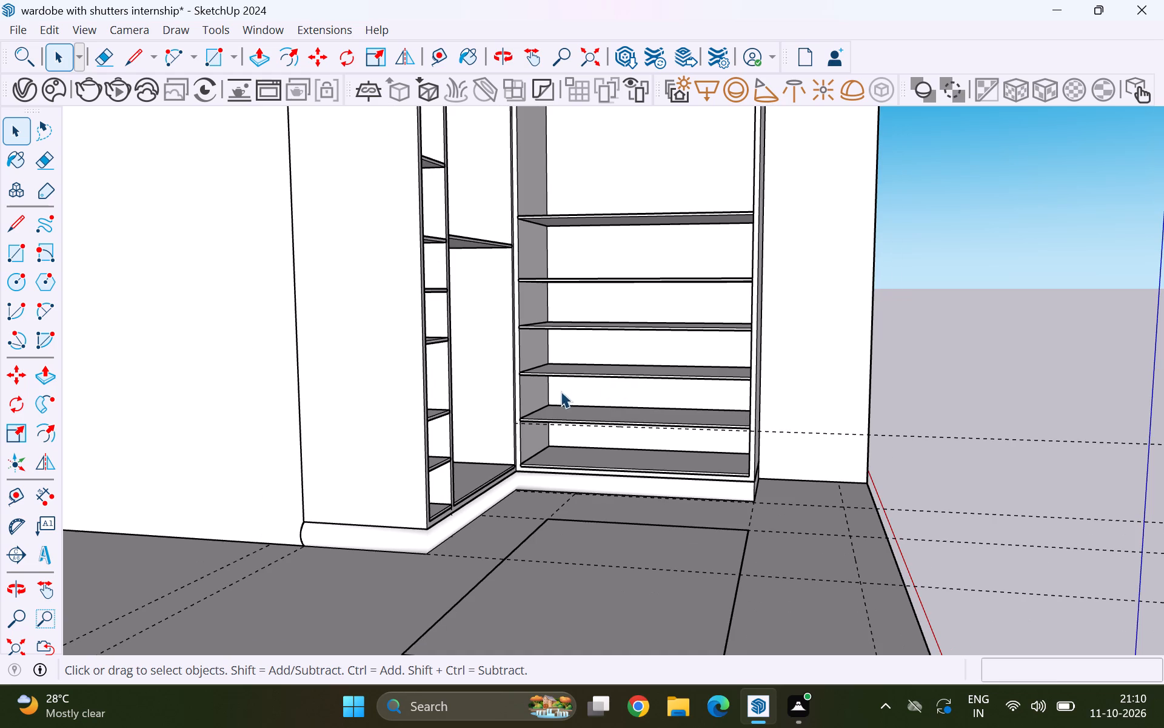
pyautogui.moveTo(515, 389); pyautogui.dragTo(583, 389, button='middle')
pyautogui.scroll(7, 583, 410)
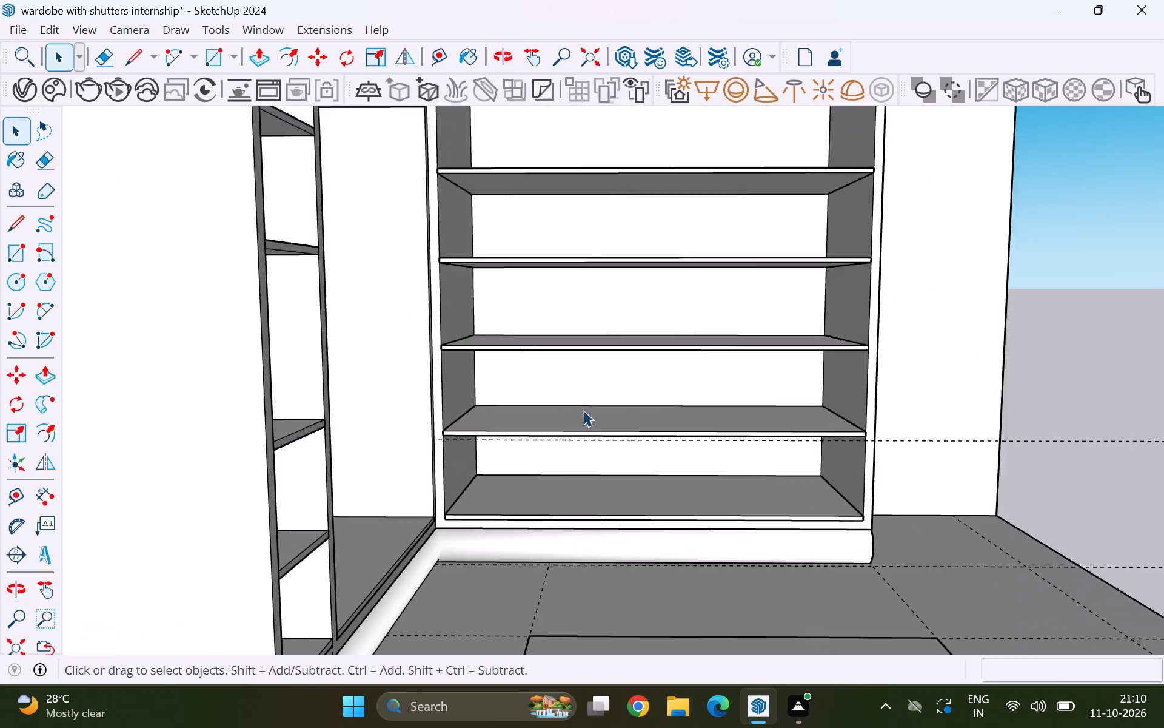
pyautogui.moveTo(544, 417); pyautogui.dragTo(558, 400, button='middle')
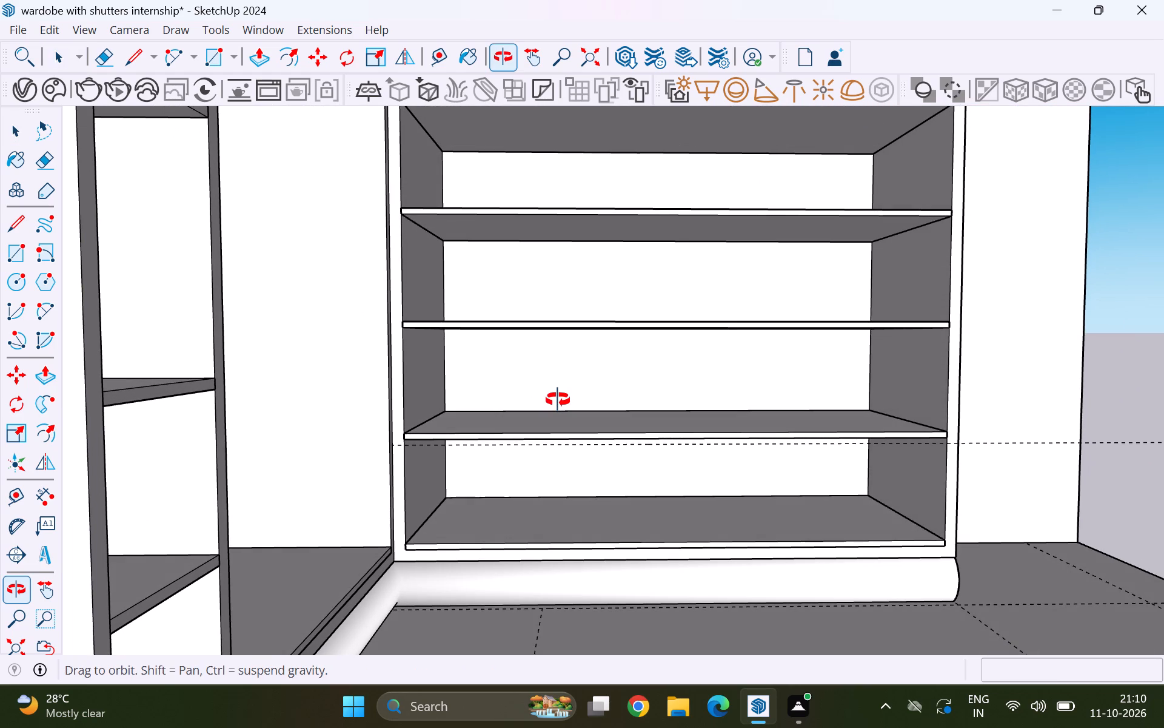
pyautogui.moveTo(558, 400); pyautogui.dragTo(424, 439, button='middle')
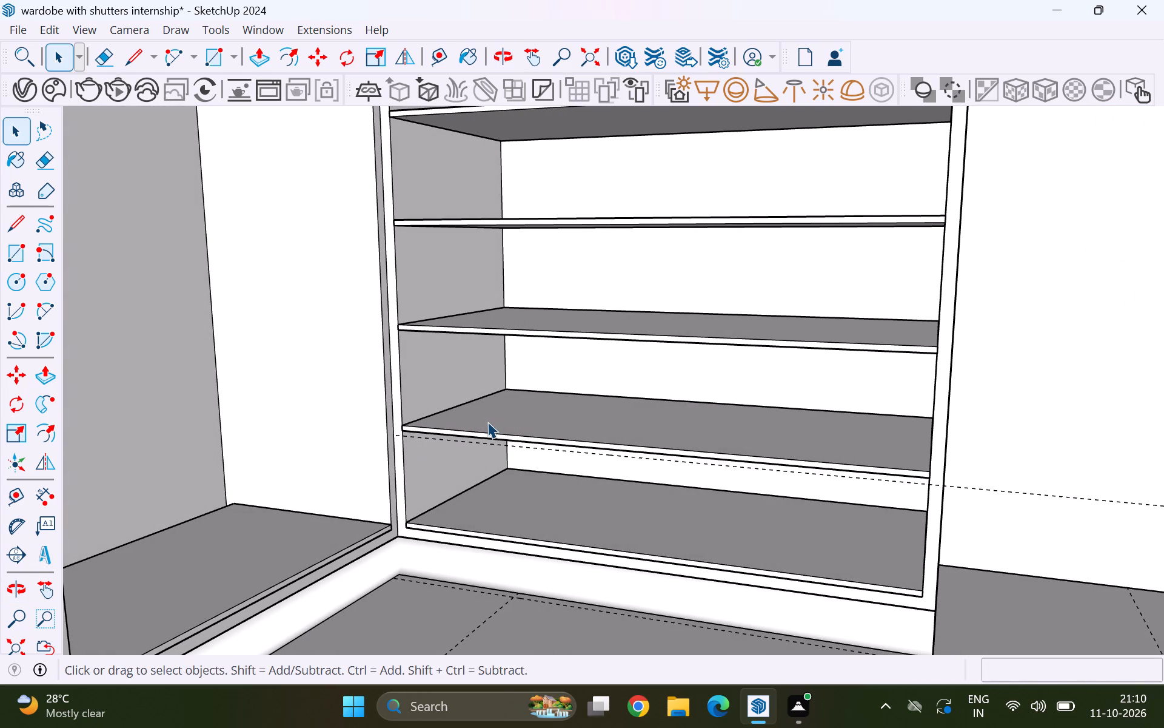
pyautogui.scroll(-4, 487, 422)
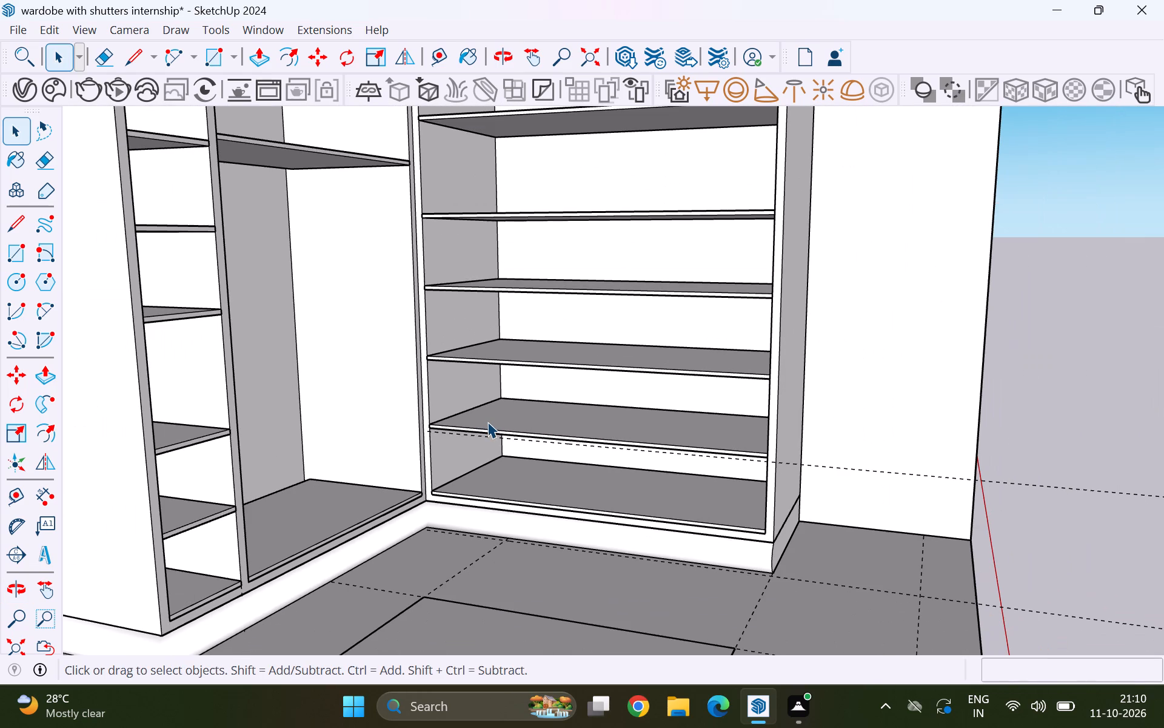
pyautogui.moveTo(500, 505); pyautogui.dragTo(588, 553, button='middle')
pyautogui.scroll(9, 669, 523)
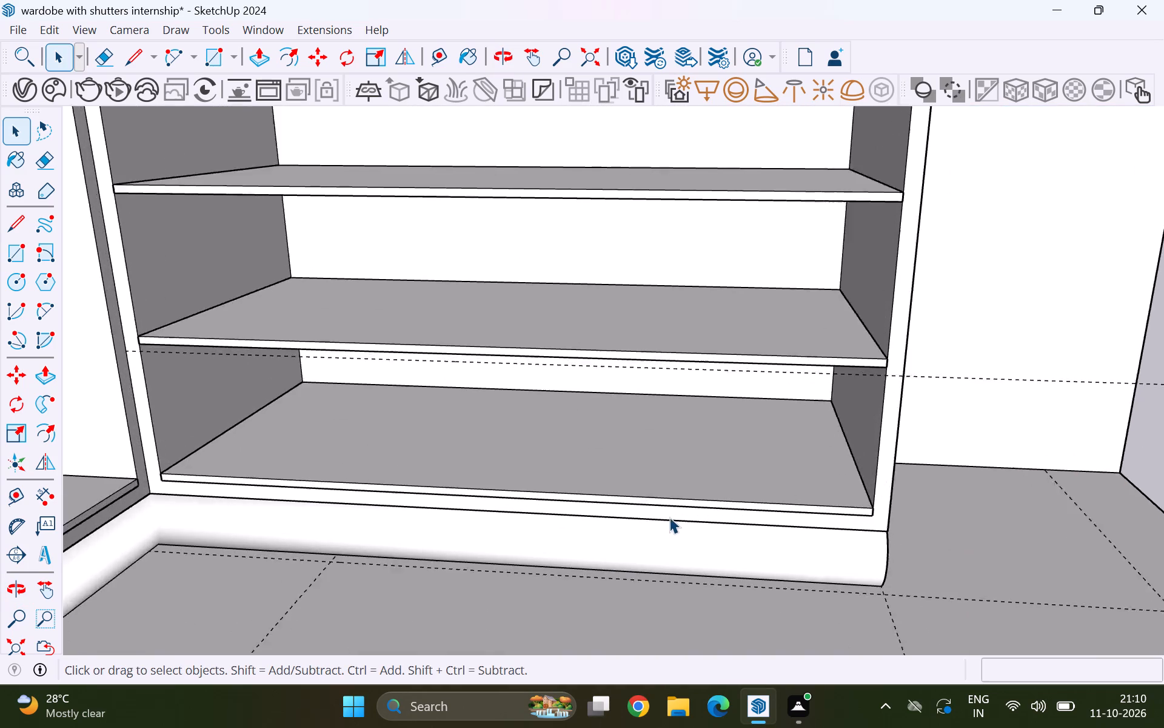
pyautogui.scroll(2, 669, 517)
pyautogui.click(683, 483)
pyautogui.press('Delete')
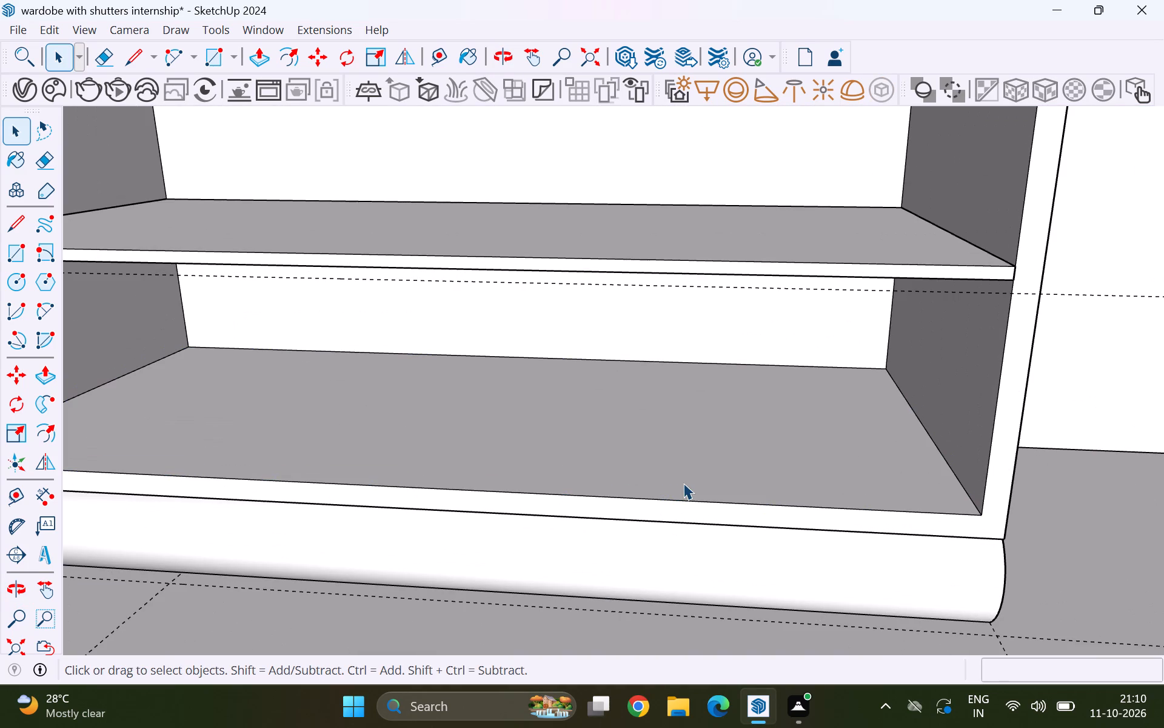
# Delete the separate bottom shelf panels on the base of the narrow shelf column and the wide bay.
pyautogui.scroll(-8, 684, 480)
pyautogui.moveTo(674, 478); pyautogui.dragTo(613, 476, button='middle')
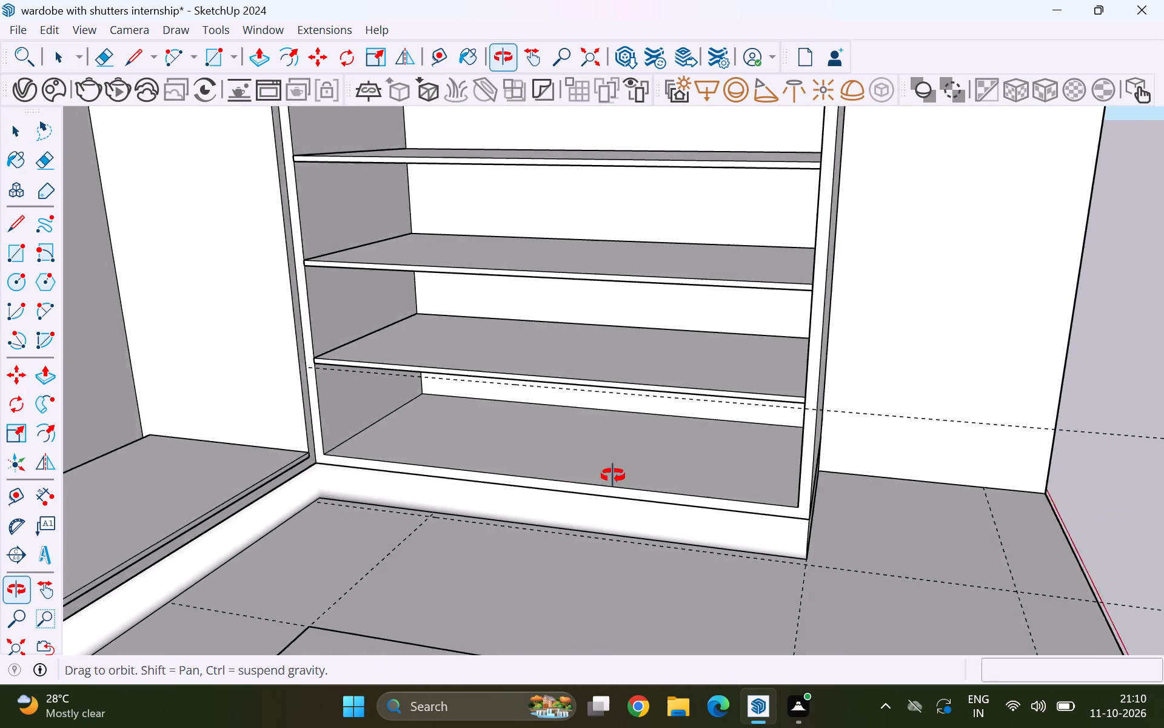
pyautogui.moveTo(613, 476); pyautogui.dragTo(411, 504, button='middle')
pyautogui.scroll(-9, 406, 491)
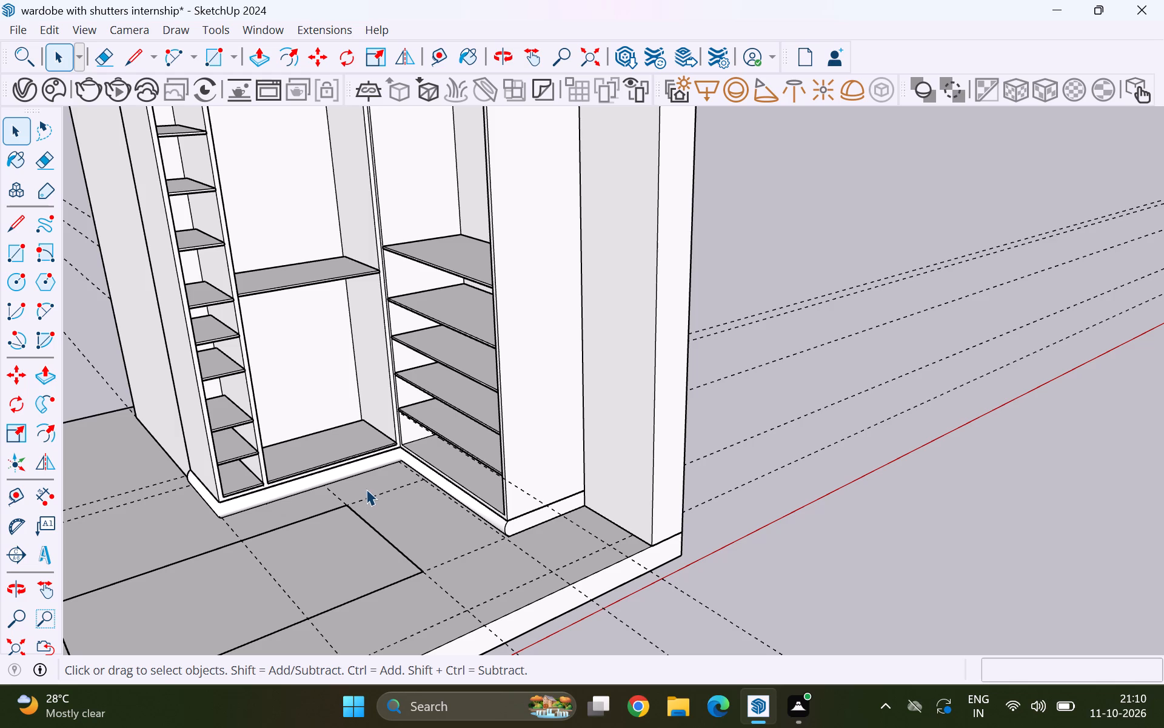
pyautogui.moveTo(364, 488); pyautogui.dragTo(330, 497, button='middle')
pyautogui.scroll(11, 301, 468)
pyautogui.click(199, 451)
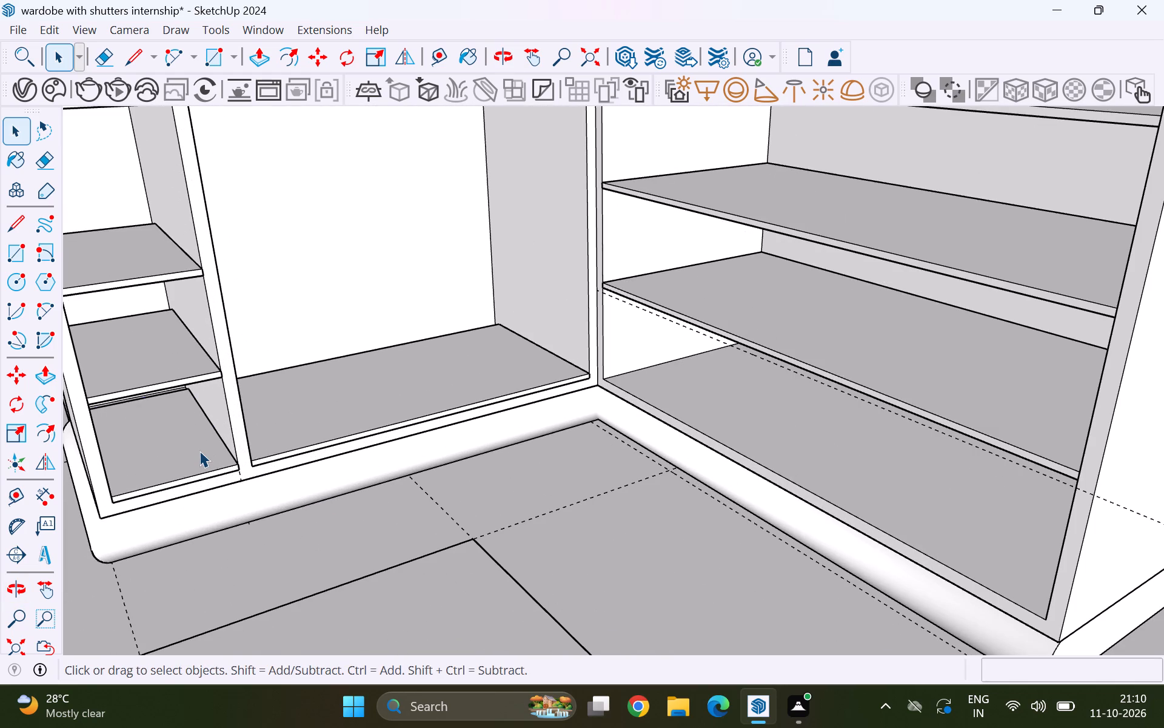
pyautogui.keyDown('shift'); pyautogui.click(278, 428); pyautogui.keyUp('shift')
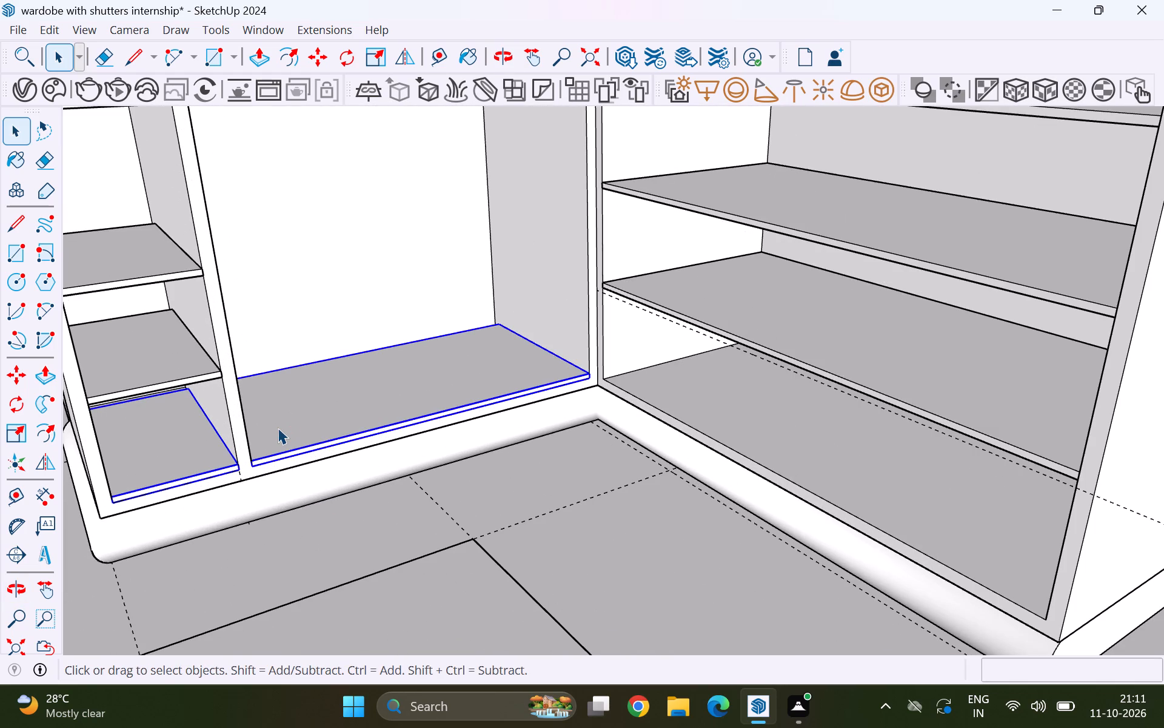
pyautogui.press('Delete')
# Examine the wardrobe's base, bays and remaining shelves from several angles.
pyautogui.scroll(-7, 383, 423)
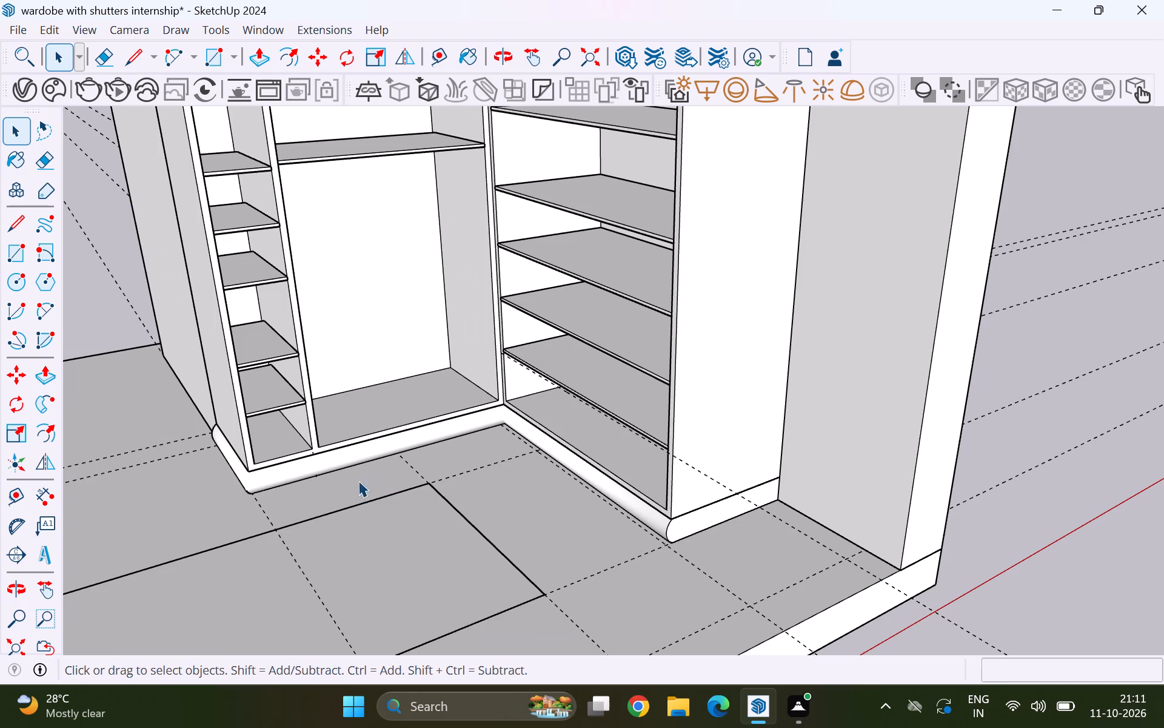
pyautogui.moveTo(344, 481); pyautogui.dragTo(224, 480, button='middle')
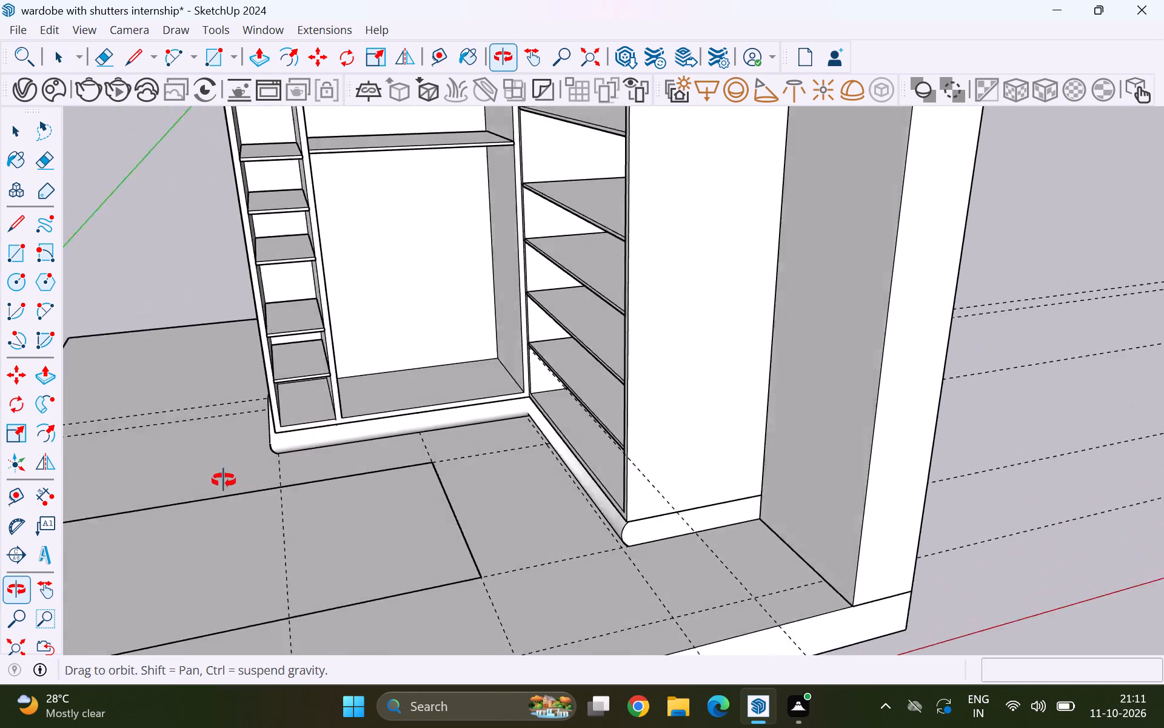
pyautogui.moveTo(224, 480); pyautogui.dragTo(267, 456, button='middle')
pyautogui.scroll(-6, 304, 445)
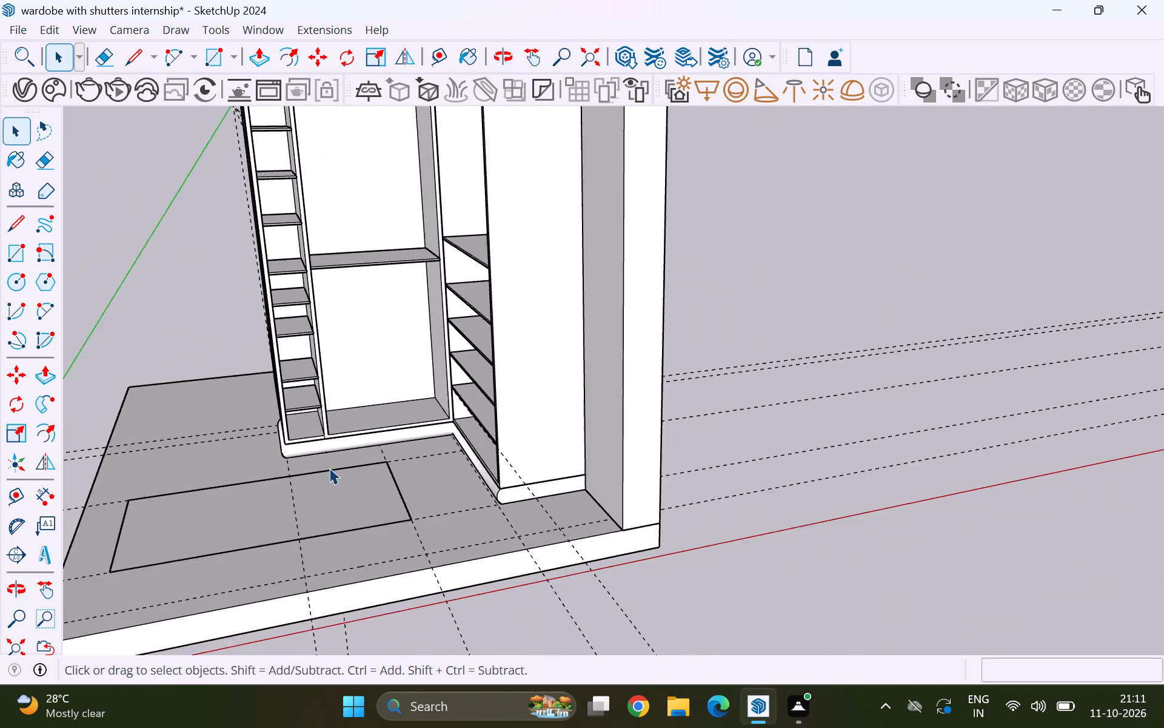
pyautogui.scroll(-3, 329, 468)
pyautogui.scroll(3, 282, 214)
pyautogui.moveTo(333, 360); pyautogui.dragTo(547, 319, button='middle')
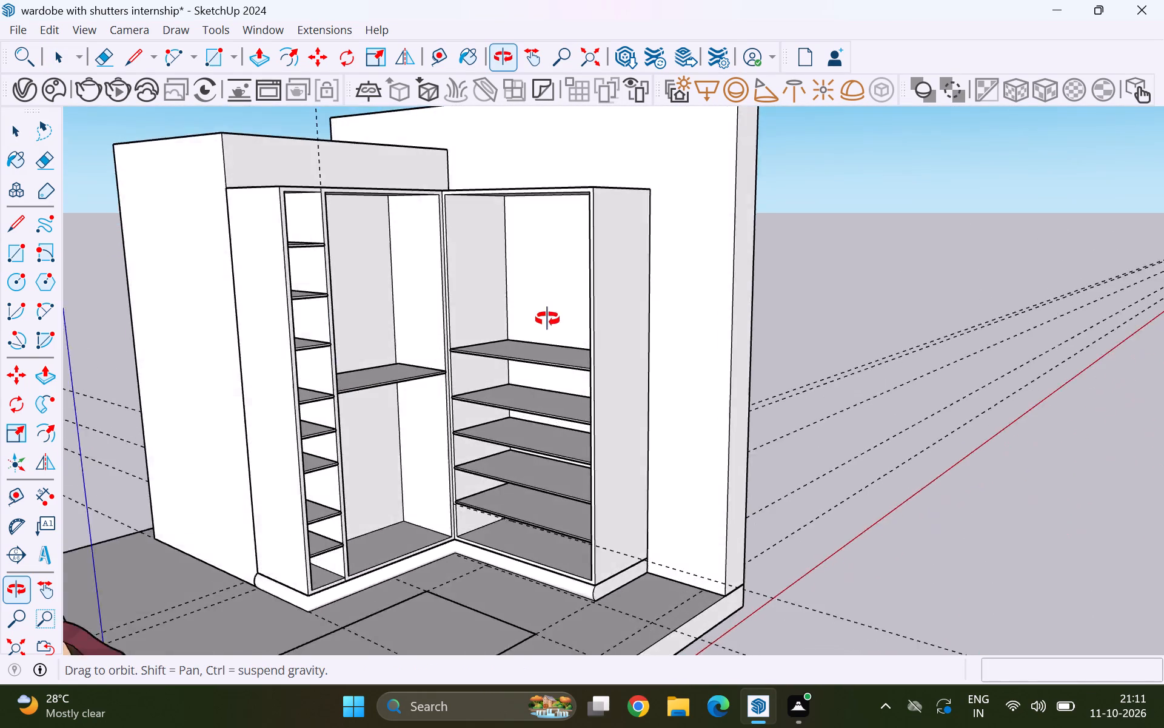
pyautogui.moveTo(547, 319); pyautogui.dragTo(550, 382, button='middle')
pyautogui.scroll(5, 539, 529)
pyautogui.scroll(2, 506, 575)
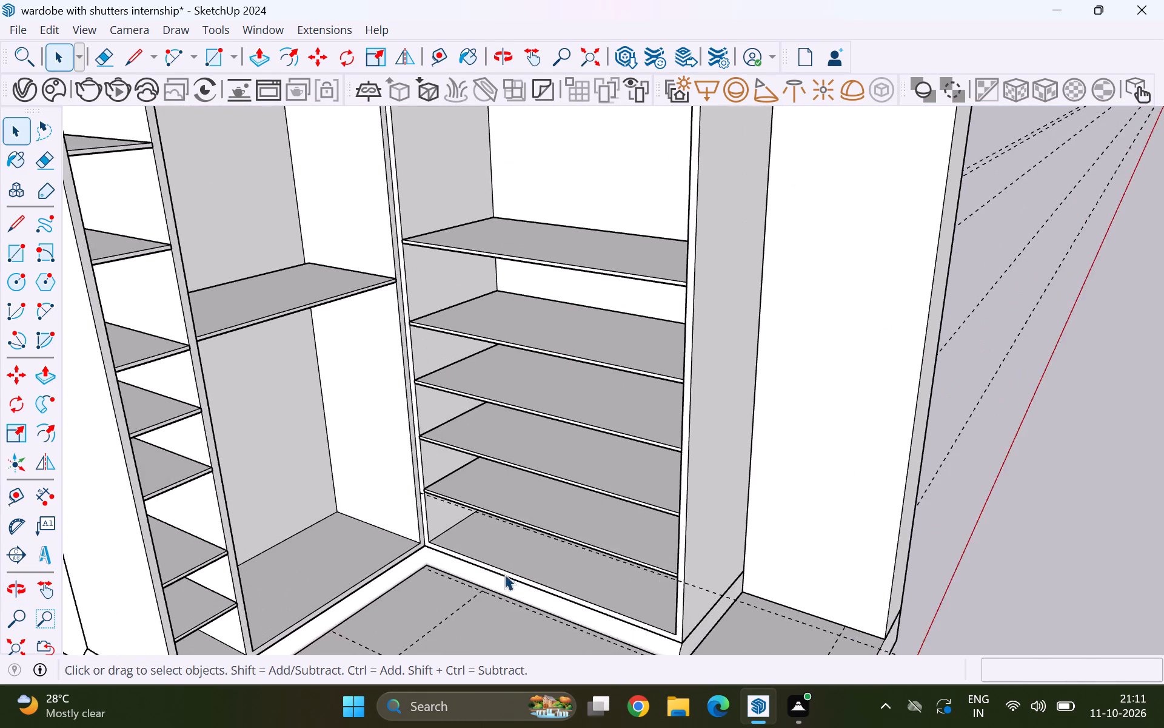
pyautogui.scroll(10, 504, 574)
pyautogui.scroll(-8, 524, 467)
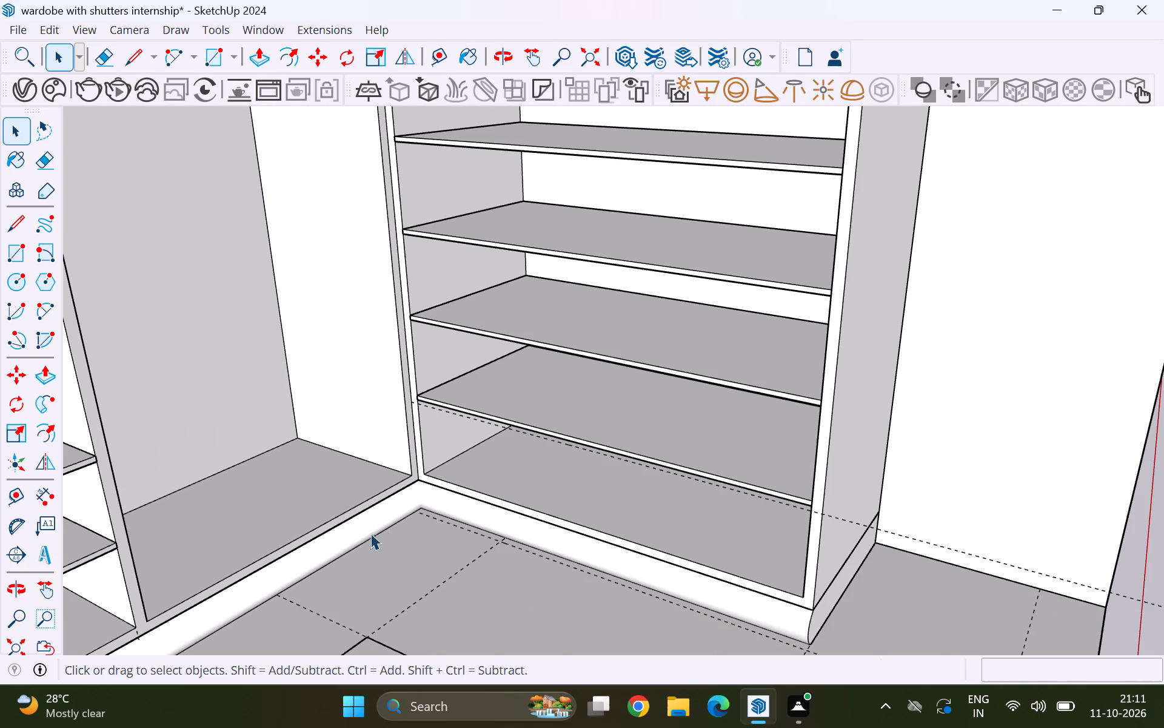
pyautogui.moveTo(370, 533); pyautogui.dragTo(199, 402, button='middle')
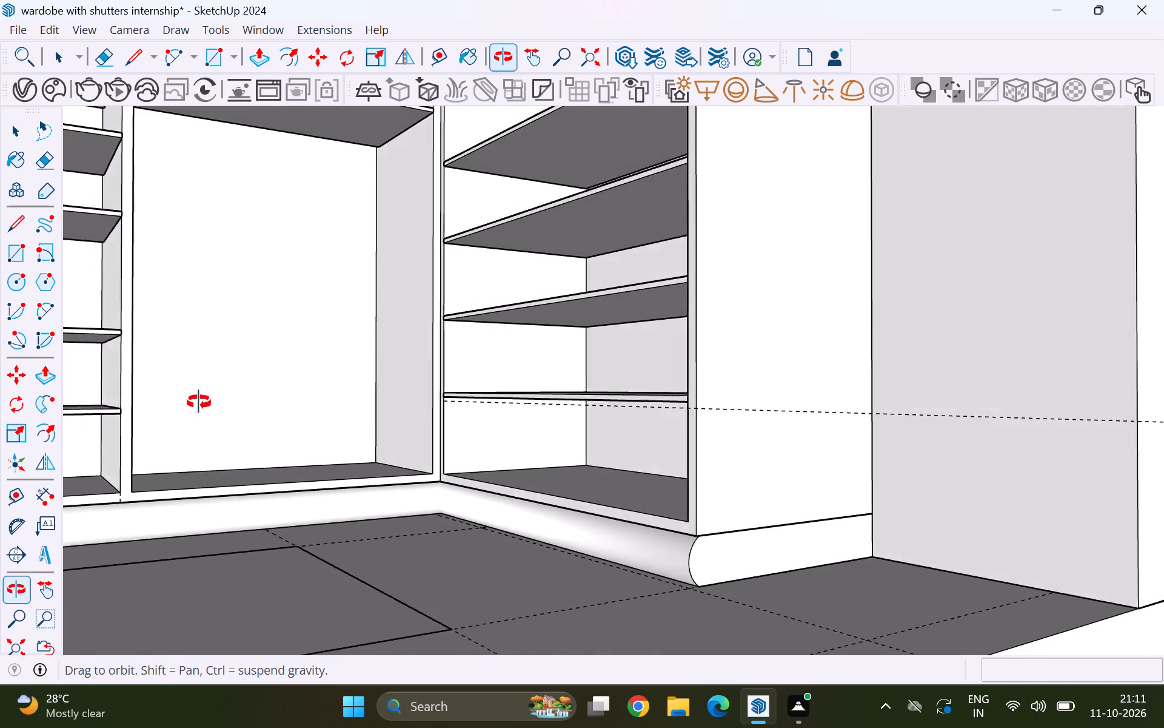
pyautogui.moveTo(199, 402); pyautogui.dragTo(712, 414, button='middle')
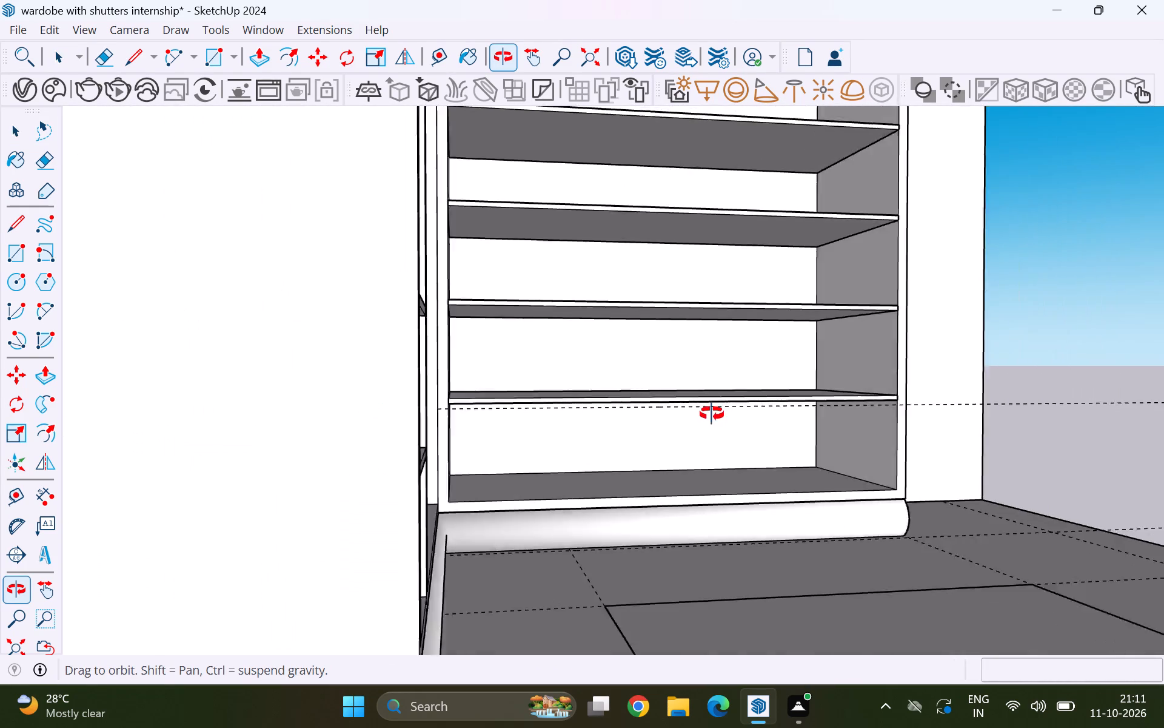
pyautogui.moveTo(712, 414); pyautogui.dragTo(345, 457, button='middle')
pyautogui.scroll(-11, 350, 457)
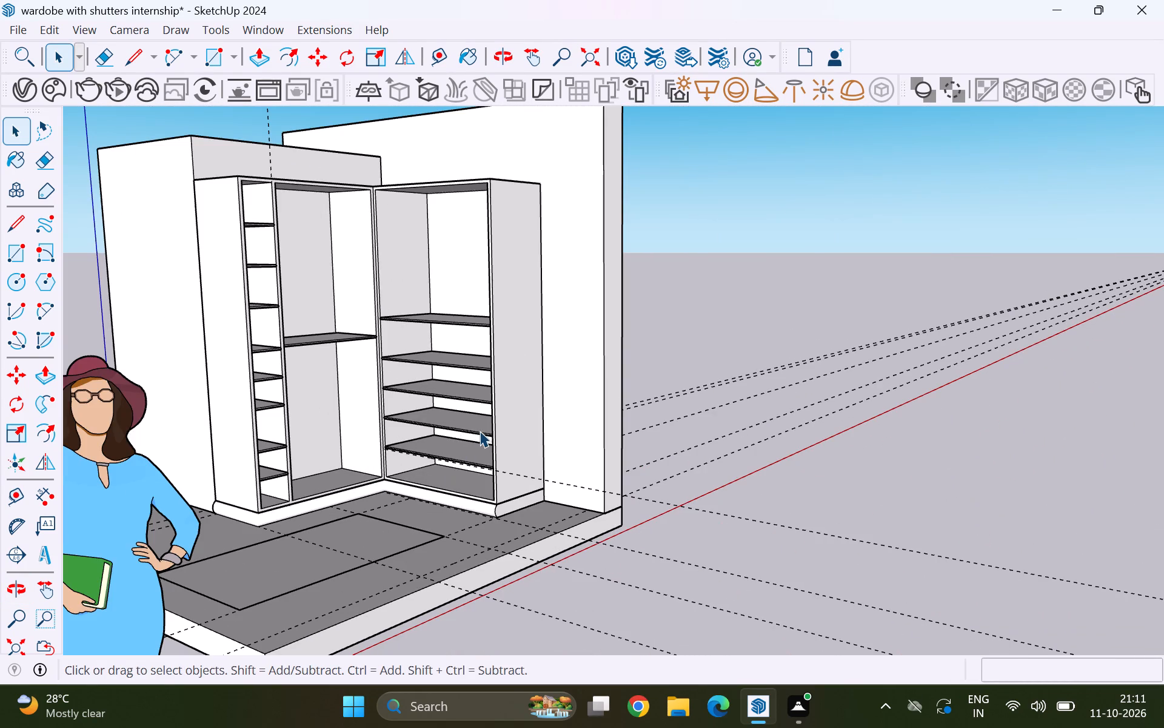
pyautogui.moveTo(281, 470); pyautogui.dragTo(261, 471, button='middle')
pyautogui.moveTo(413, 449); pyautogui.dragTo(178, 471, button='middle')
pyautogui.scroll(1, 205, 462)
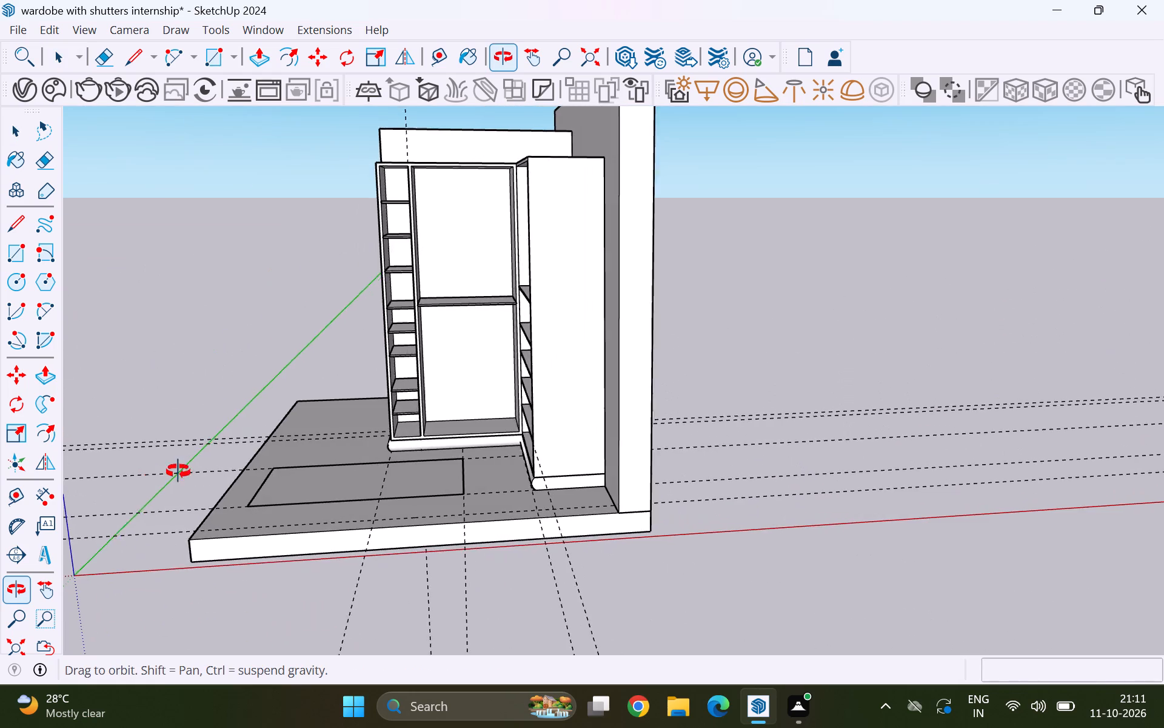
pyautogui.moveTo(178, 471); pyautogui.dragTo(511, 458, button='middle')
pyautogui.scroll(-10, 521, 448)
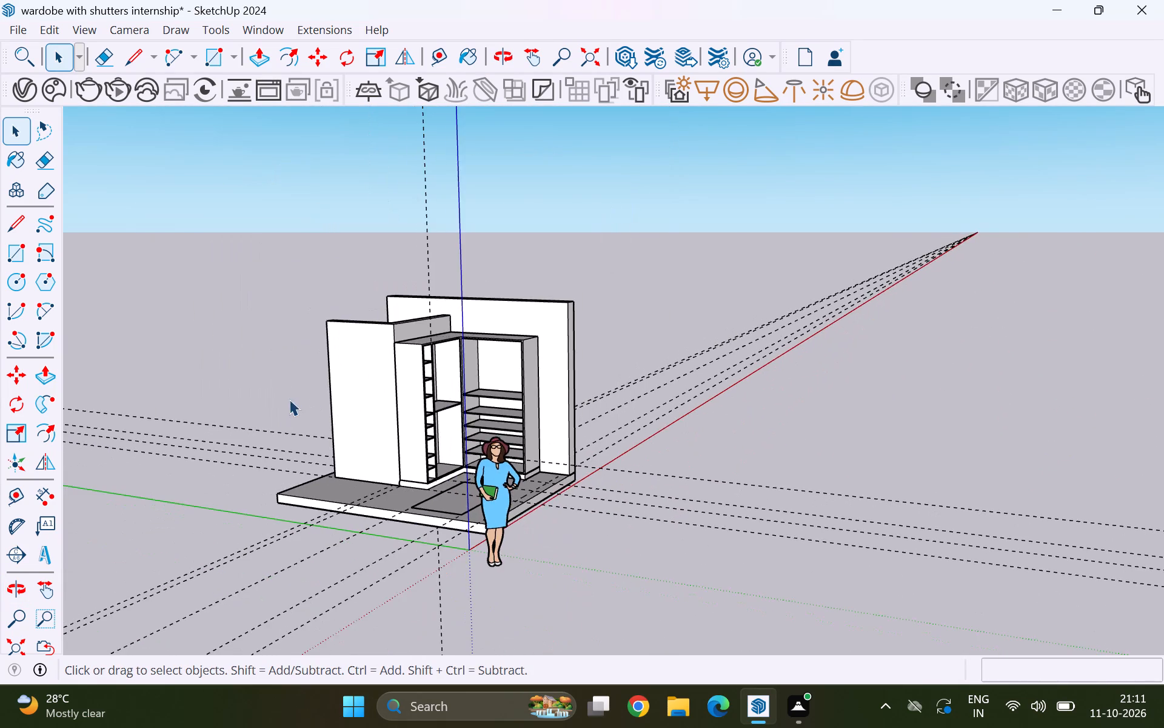
# Open the freestanding side wall group beside the wardrobe for editing, facing its broad outer face.
pyautogui.moveTo(289, 399); pyautogui.dragTo(712, 482, button='middle')
pyautogui.moveTo(417, 531); pyautogui.dragTo(468, 519, button='middle')
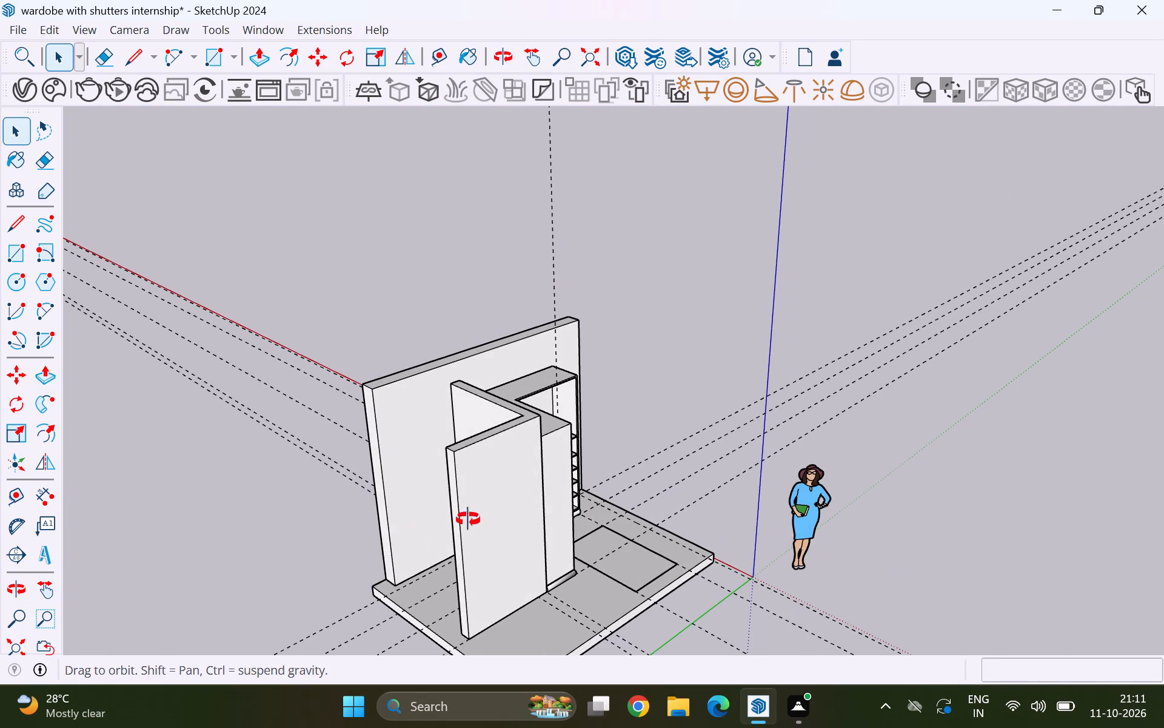
pyautogui.moveTo(468, 519); pyautogui.dragTo(556, 499, button='middle')
pyautogui.moveTo(520, 506); pyautogui.dragTo(189, 457, button='middle')
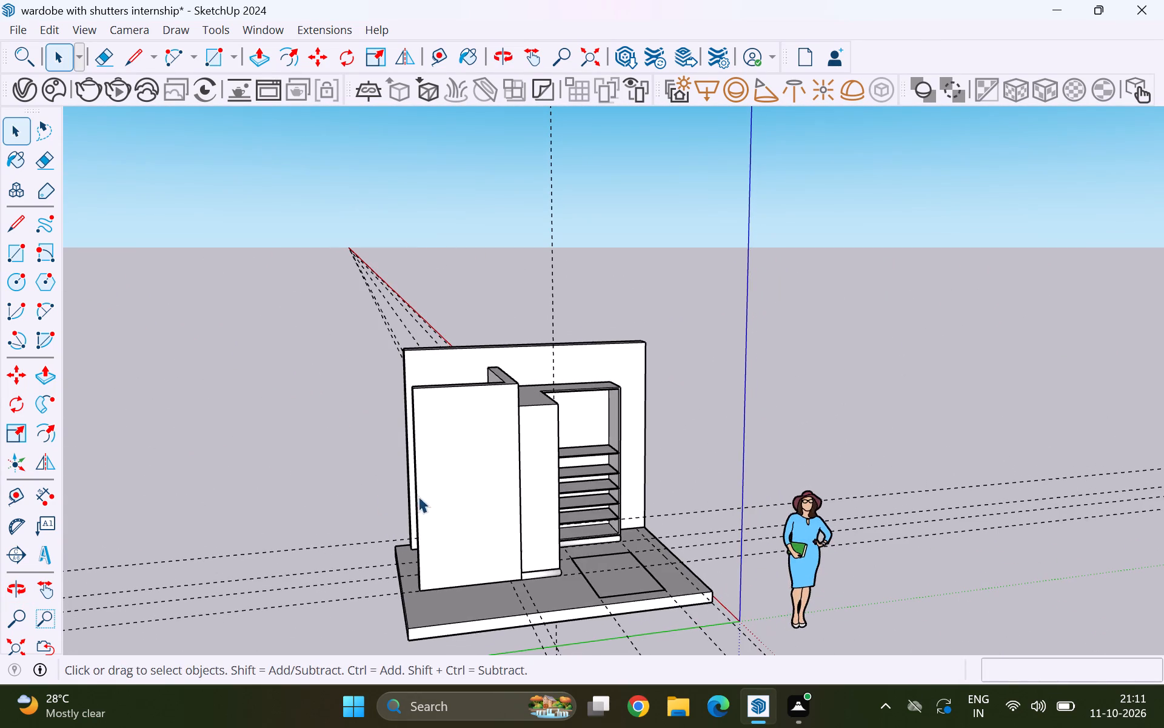
pyautogui.scroll(1, 492, 519)
pyautogui.moveTo(492, 519); pyautogui.dragTo(459, 525, button='middle')
pyautogui.scroll(5, 459, 525)
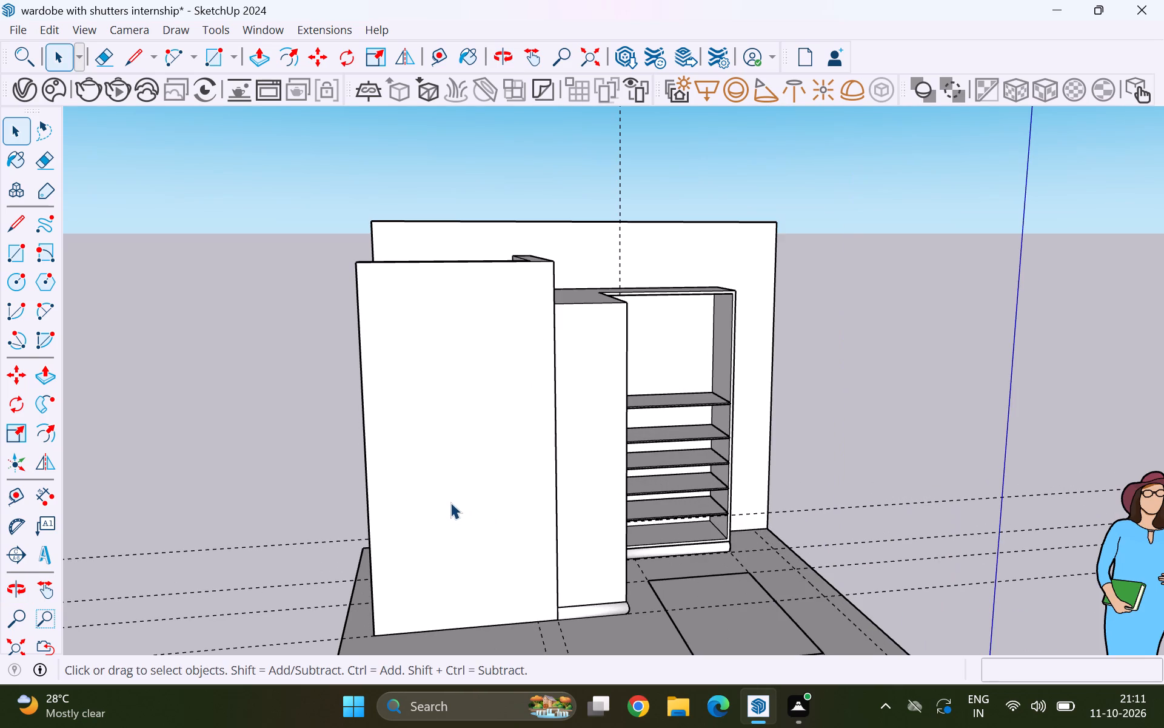
pyautogui.doubleClick(450, 502)
pyautogui.scroll(4, 427, 548)
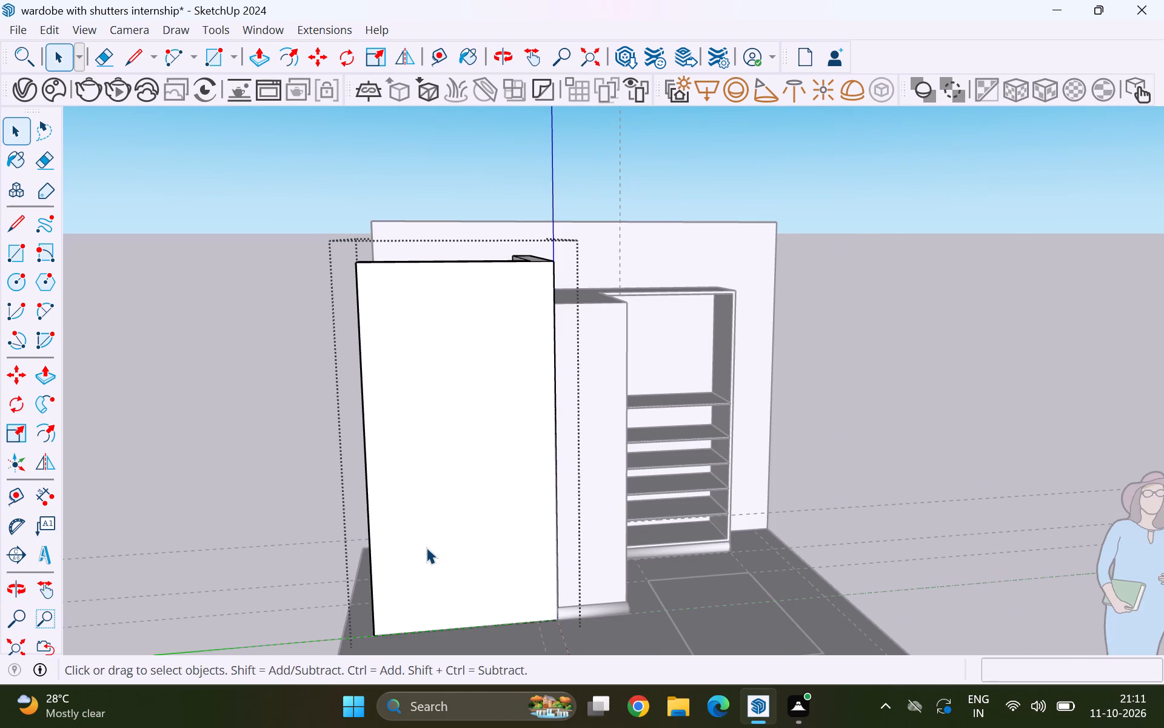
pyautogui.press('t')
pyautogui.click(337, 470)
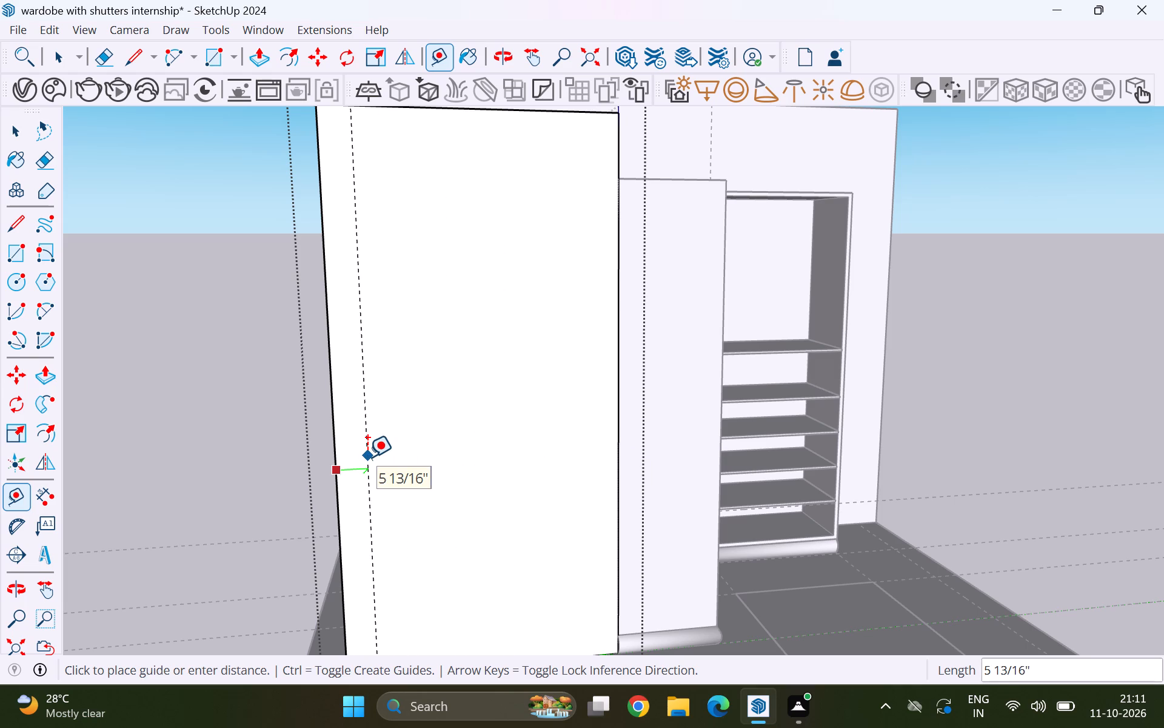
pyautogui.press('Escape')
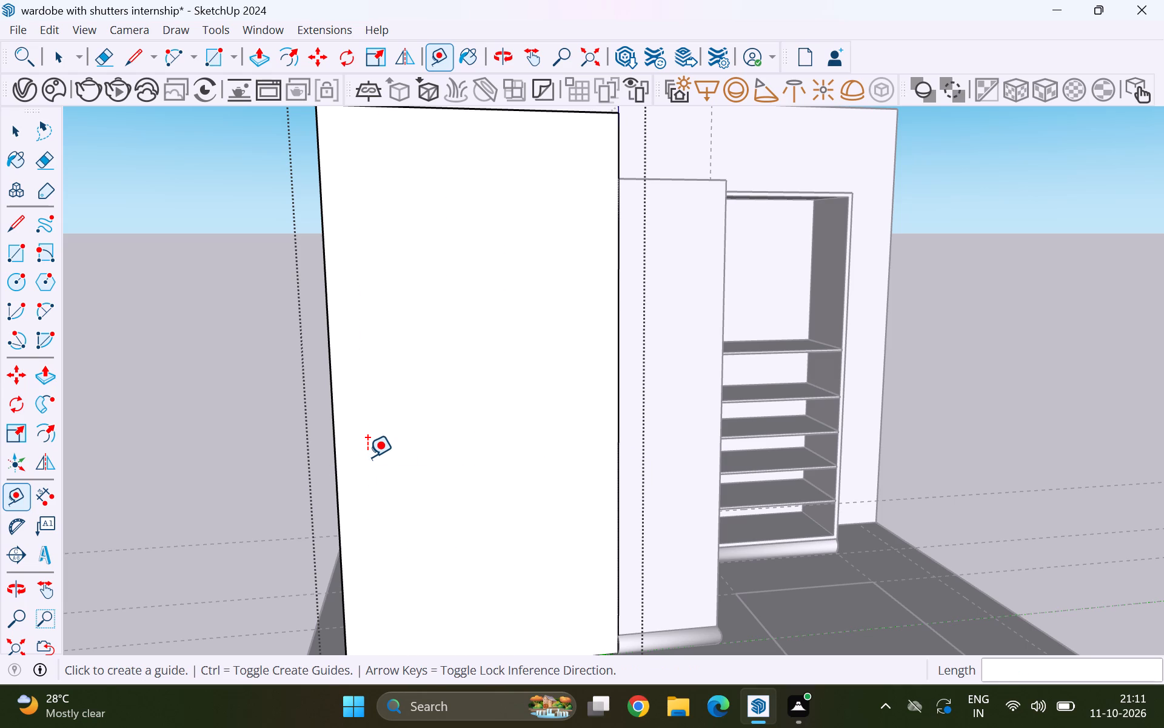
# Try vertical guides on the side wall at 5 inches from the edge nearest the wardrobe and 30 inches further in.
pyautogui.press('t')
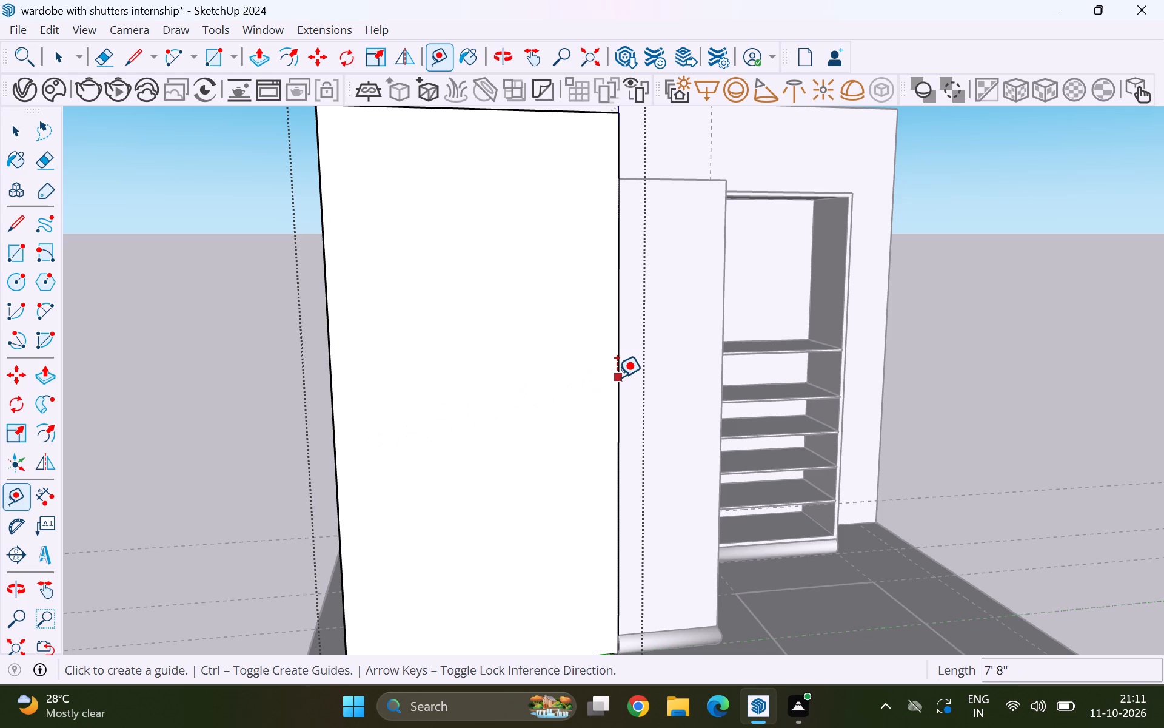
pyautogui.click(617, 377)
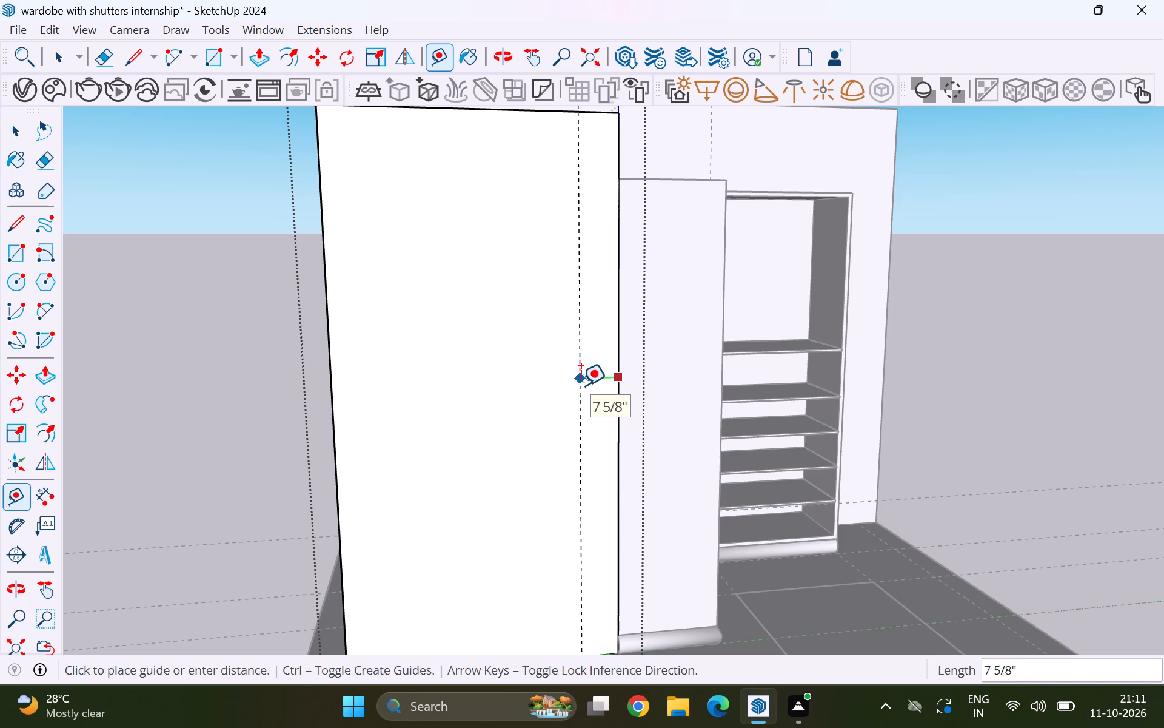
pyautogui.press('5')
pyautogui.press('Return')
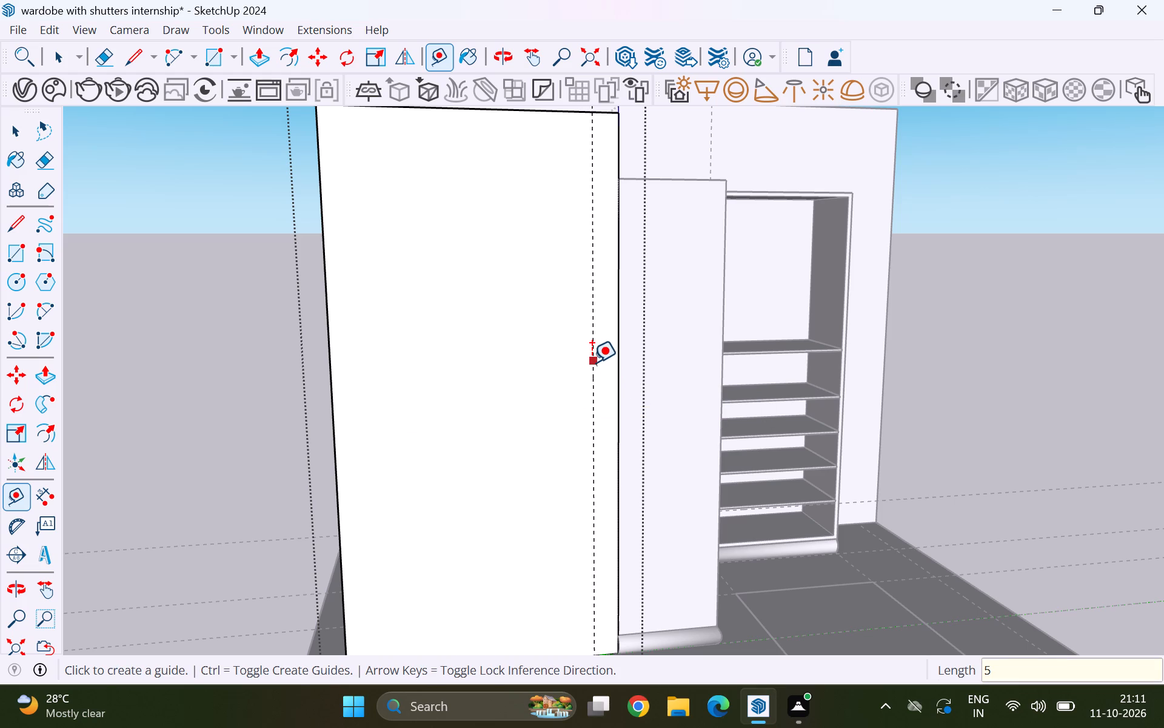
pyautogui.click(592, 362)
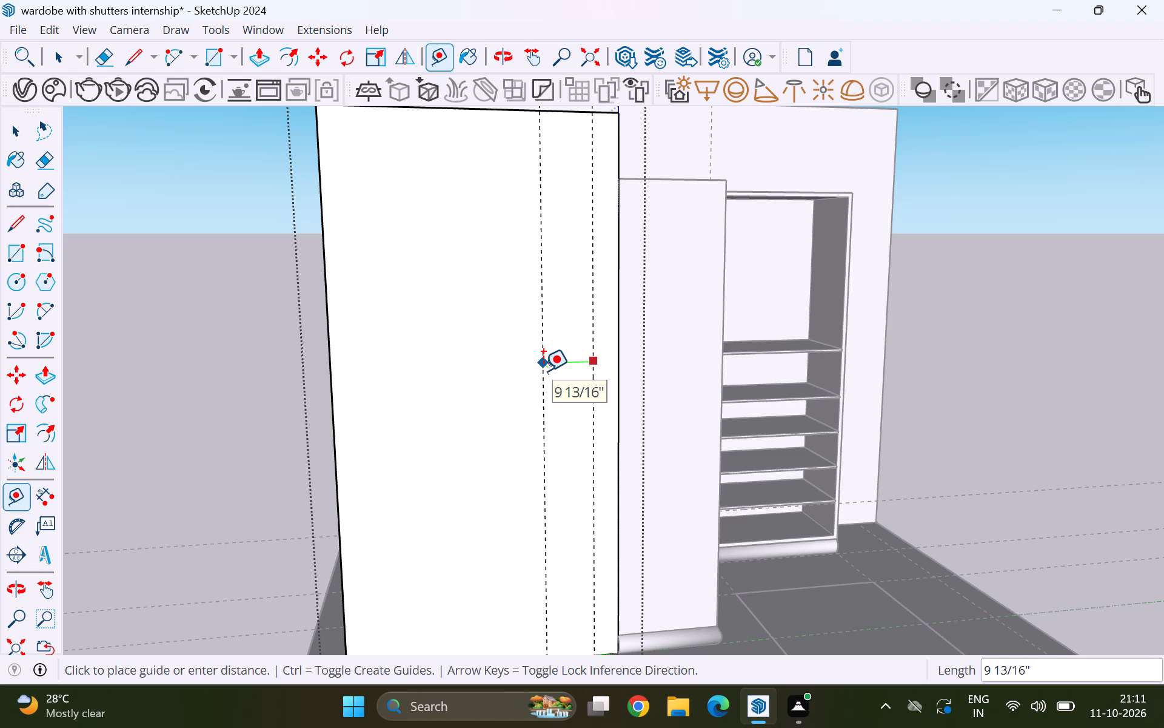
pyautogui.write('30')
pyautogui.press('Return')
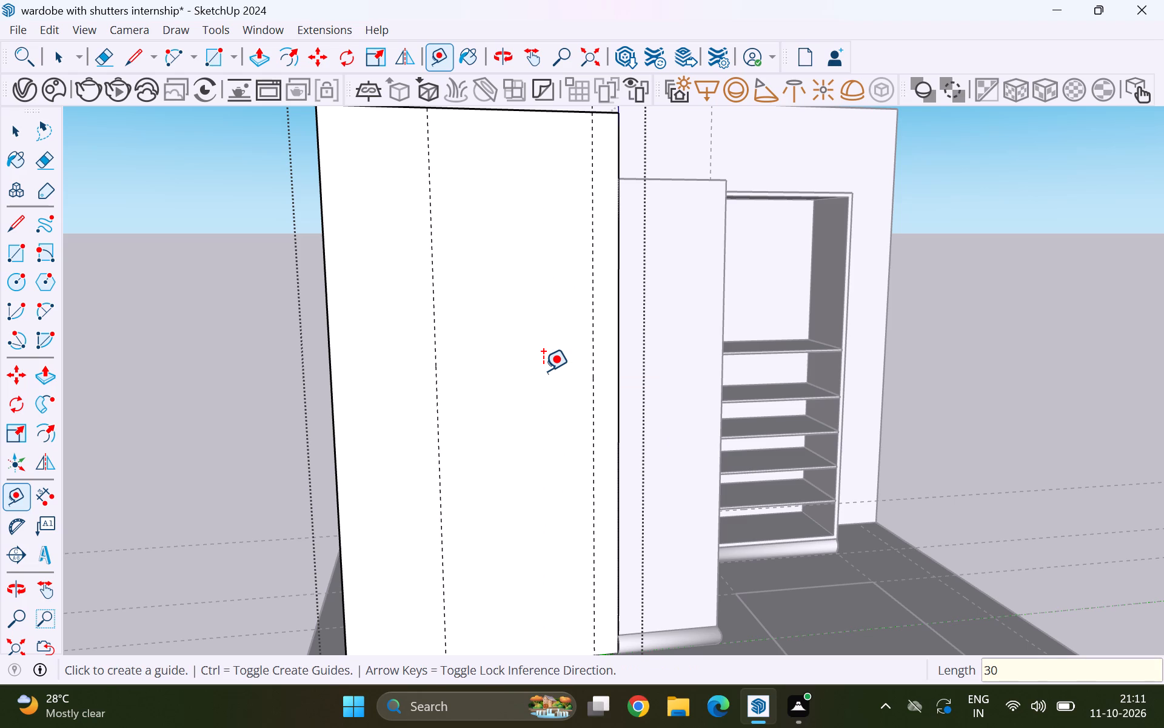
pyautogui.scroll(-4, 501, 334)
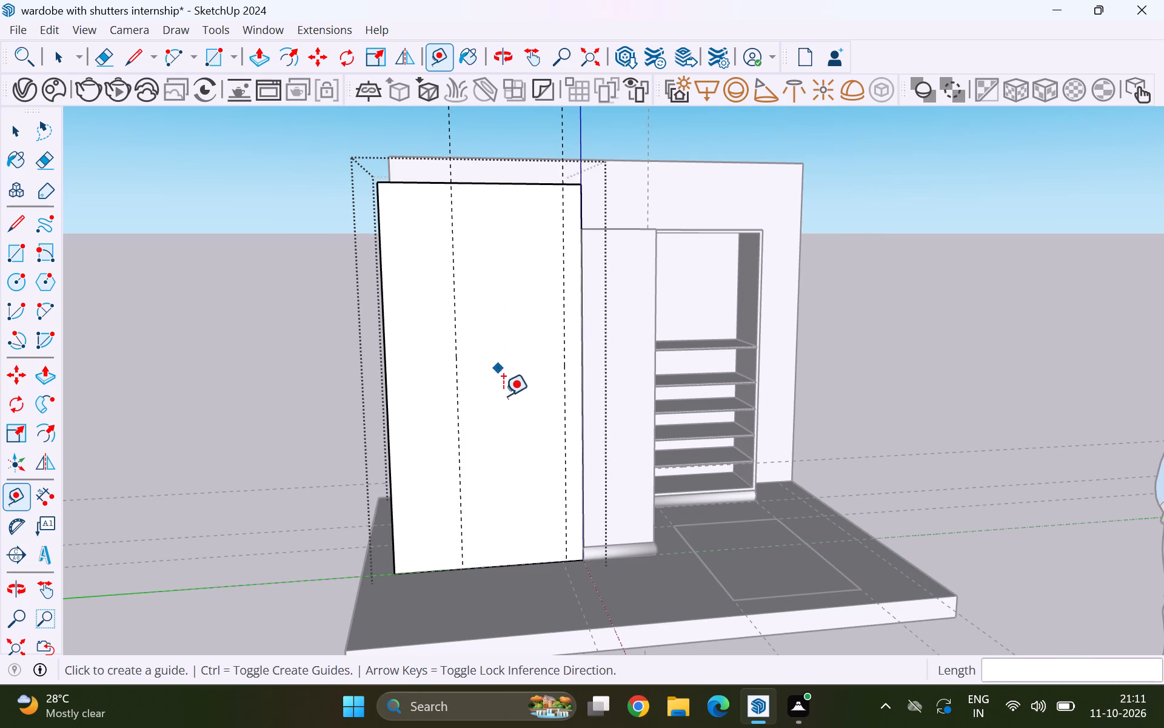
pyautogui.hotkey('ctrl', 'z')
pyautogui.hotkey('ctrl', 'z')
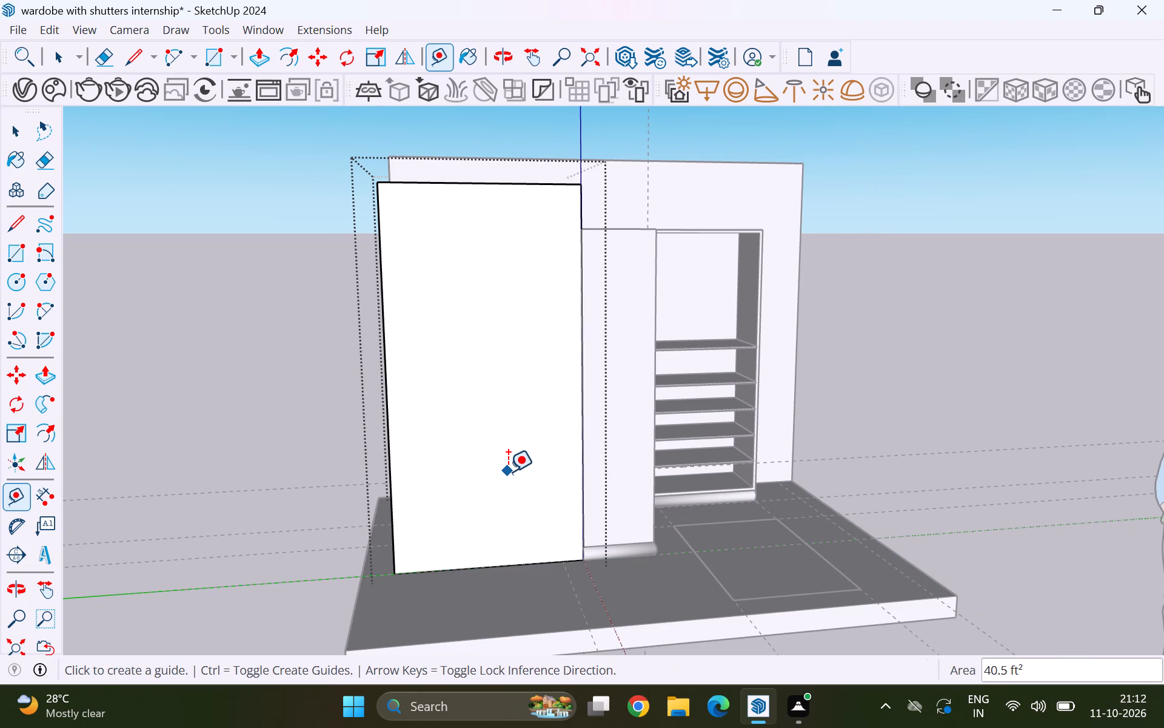
# Place a vertical guide 6 inches in from the side wall's edge nearest the wardrobe, and another 30 inches beyond it.
pyautogui.click(580, 413)
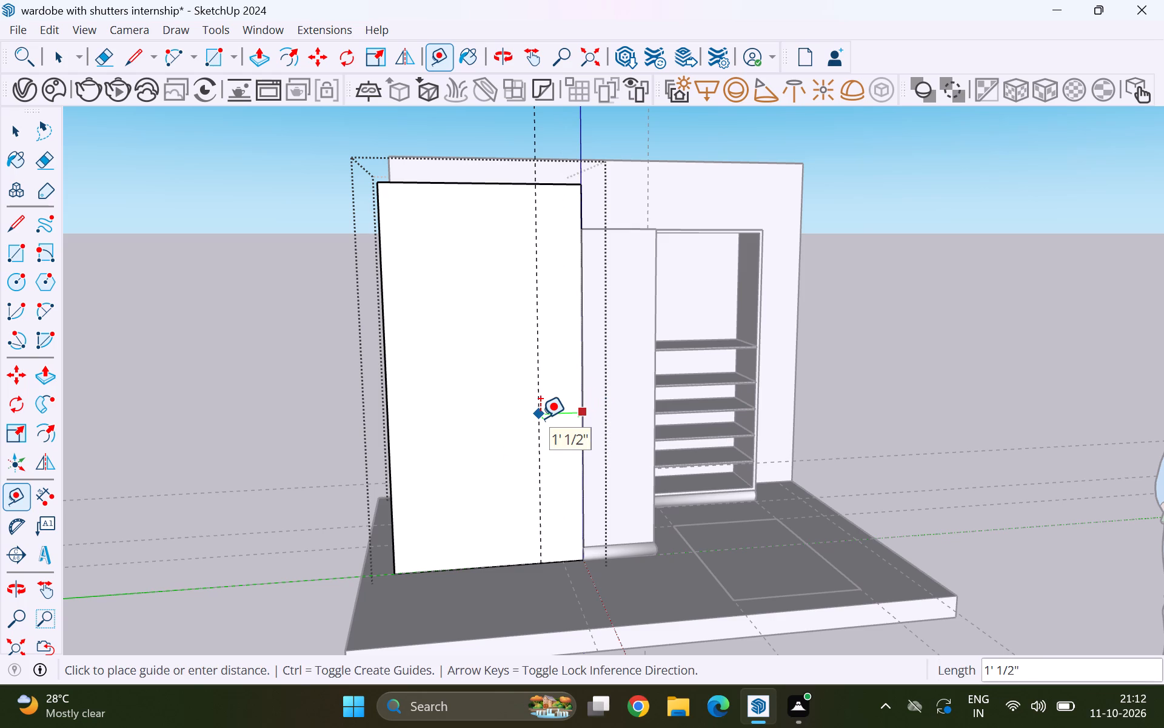
pyautogui.press('6')
pyautogui.press('Return')
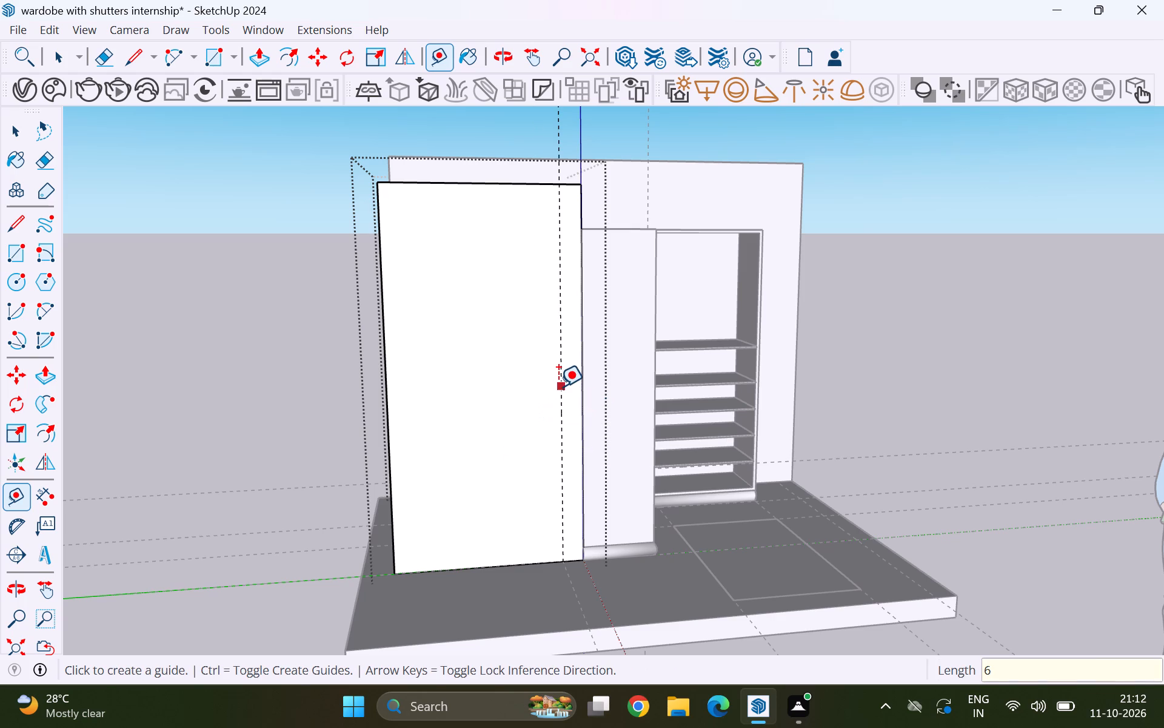
pyautogui.click(558, 386)
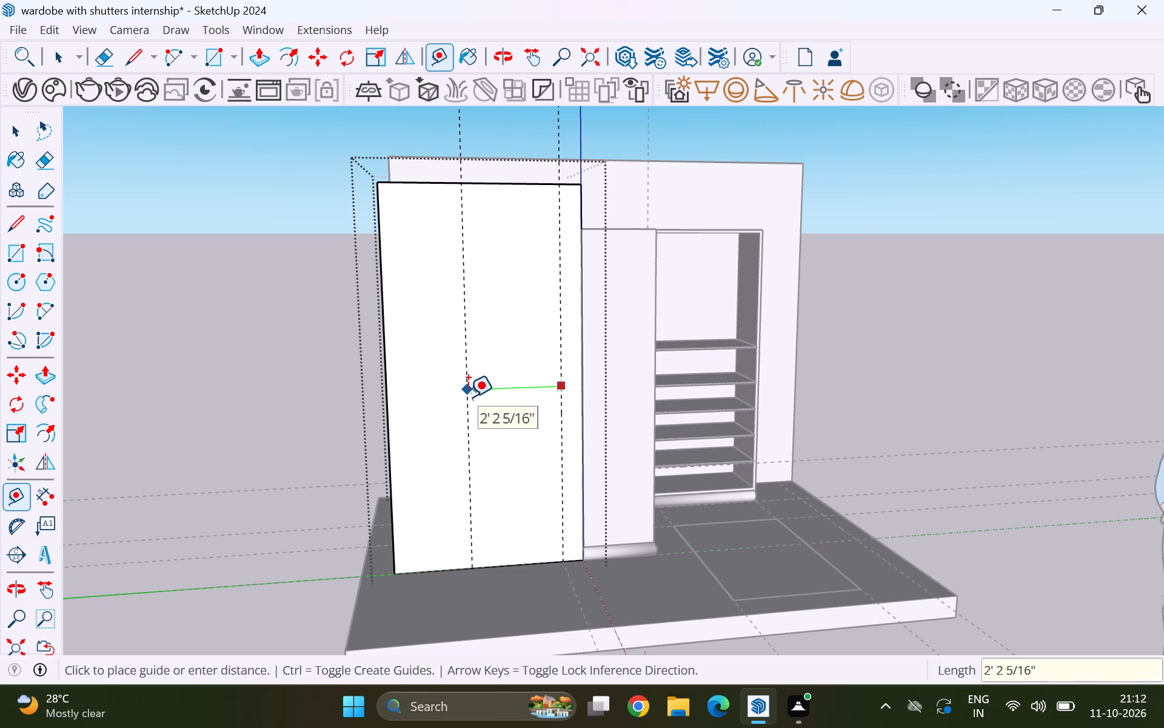
pyautogui.write('30')
pyautogui.press('Return')
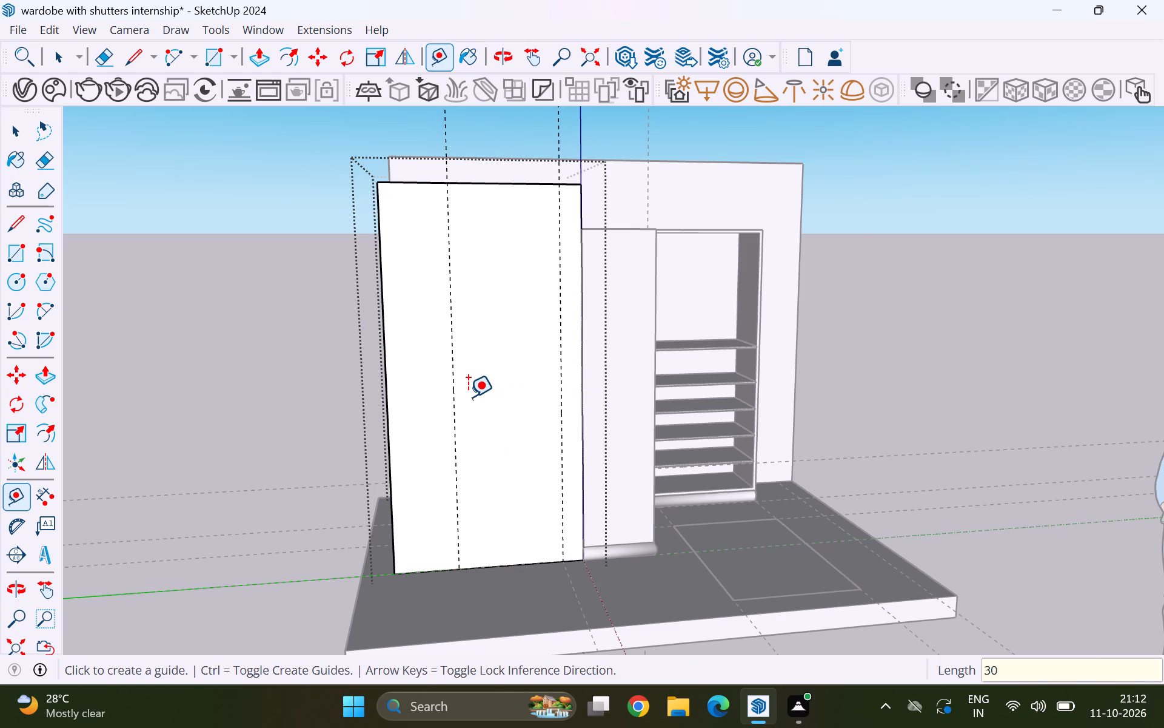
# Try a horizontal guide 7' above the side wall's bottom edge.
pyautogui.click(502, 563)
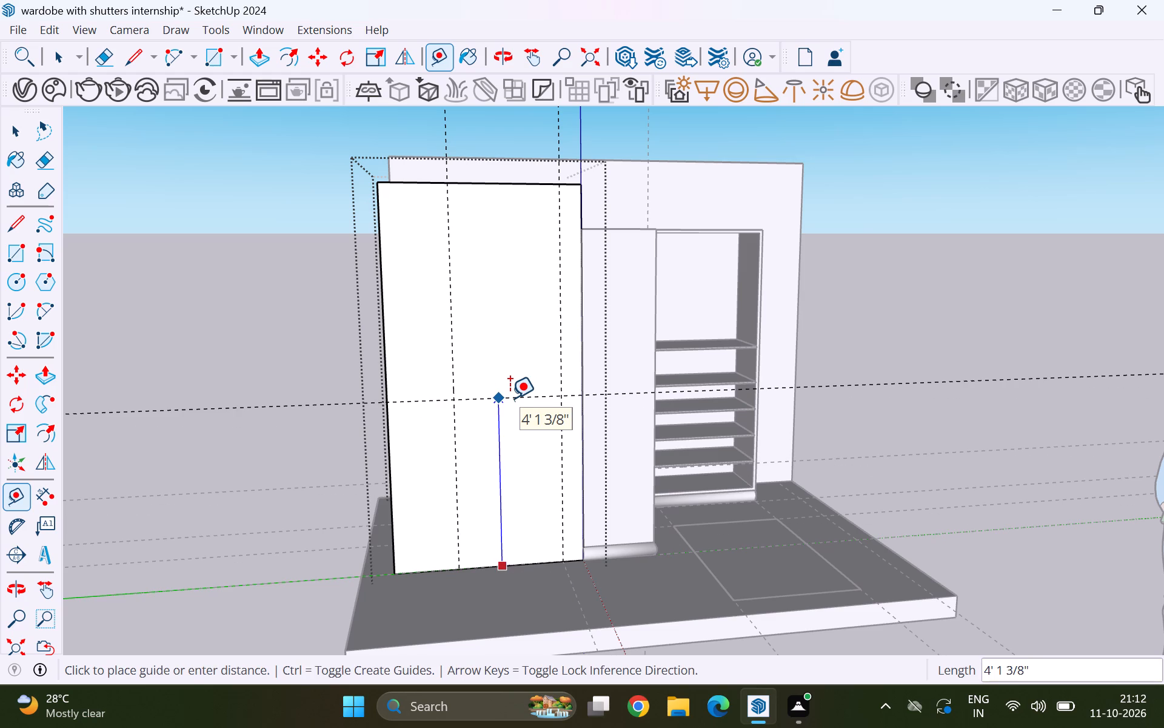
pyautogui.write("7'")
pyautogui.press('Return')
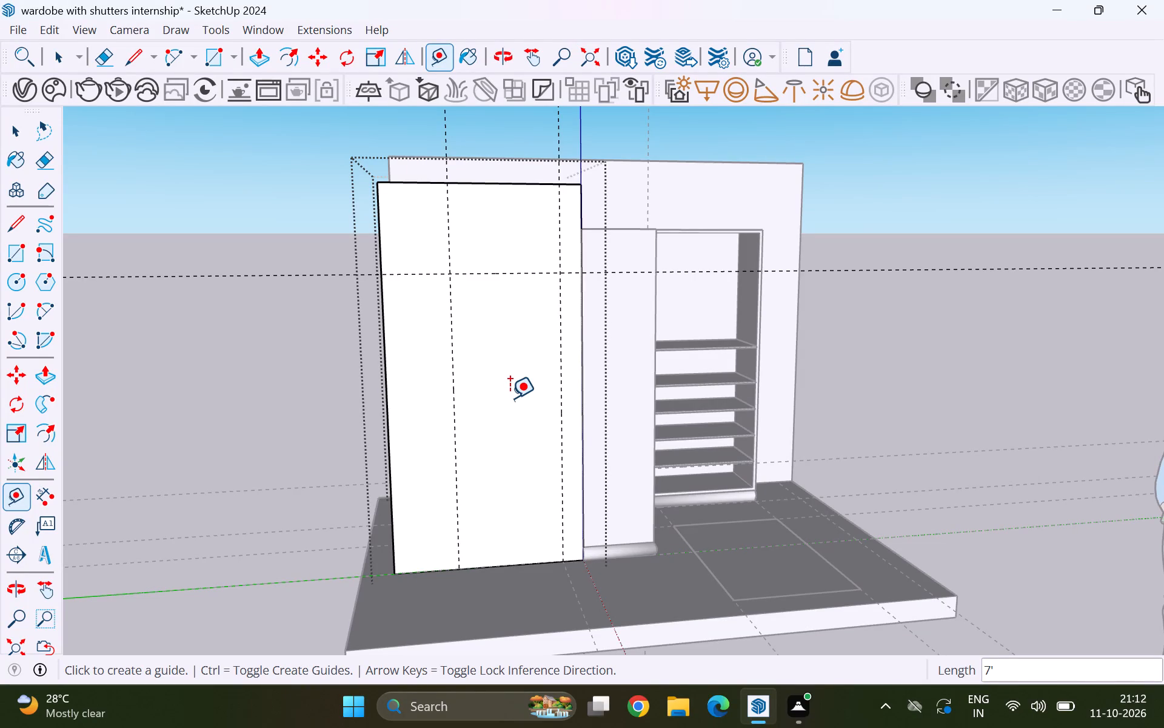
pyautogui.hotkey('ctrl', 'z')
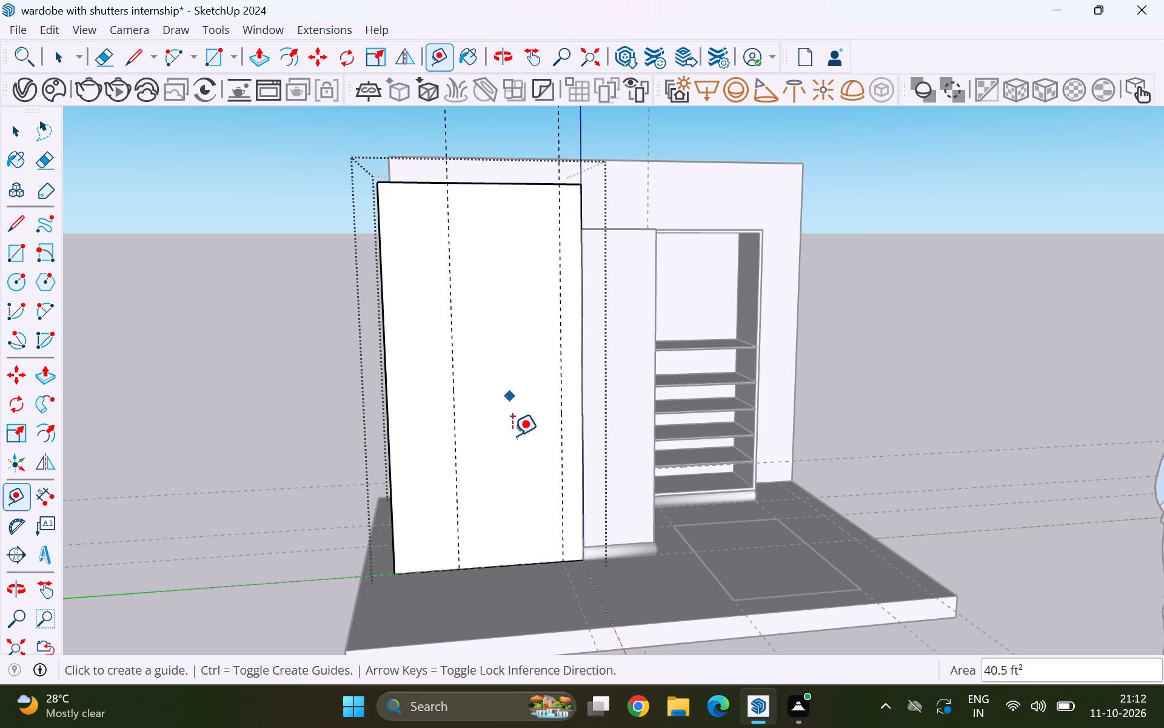
# Place a horizontal guide 7'6" above the side wall's bottom edge.
pyautogui.click(512, 563)
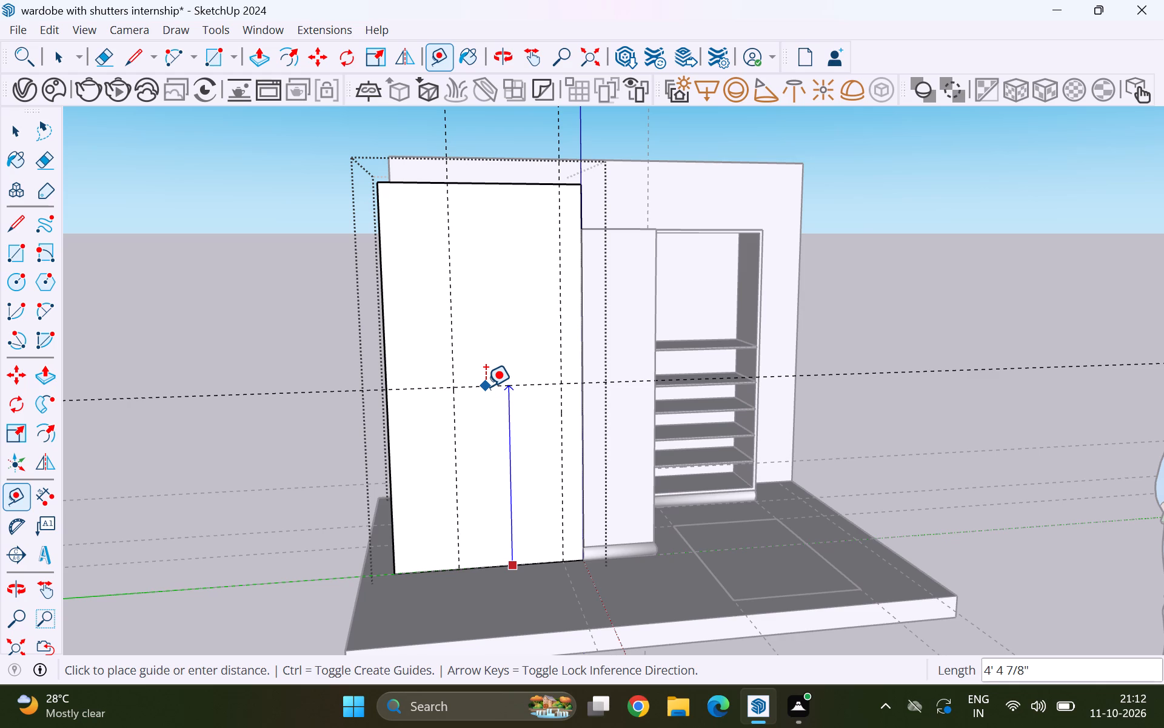
pyautogui.press('7')
pyautogui.write("'6")
pyautogui.press('Return')
pyautogui.press('space')
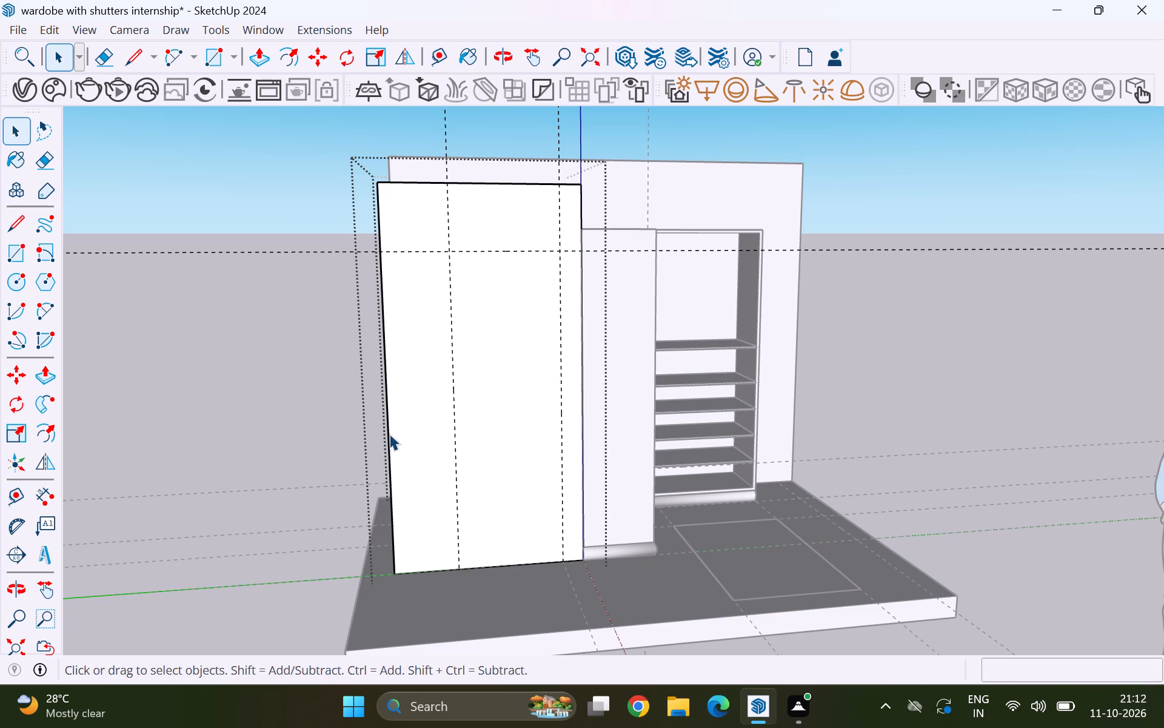
# Place a second horizontal guide 4 inches above the side wall's bottom edge.
pyautogui.scroll(7, 530, 550)
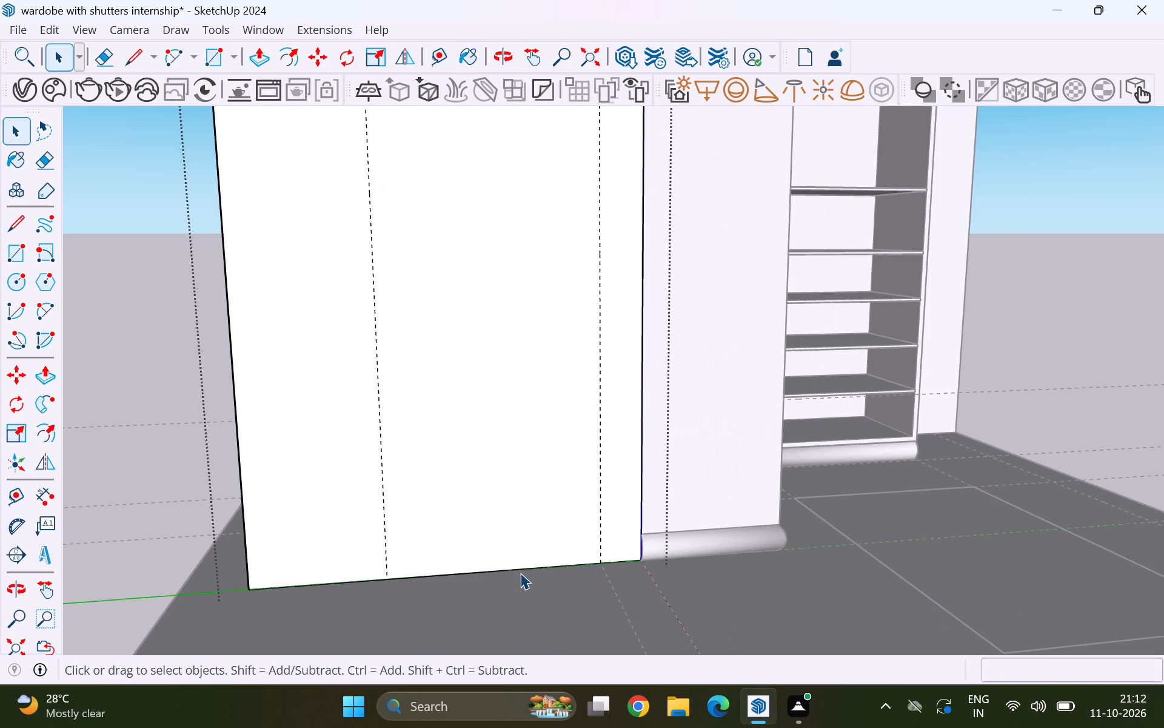
pyautogui.press('t')
pyautogui.click(490, 571)
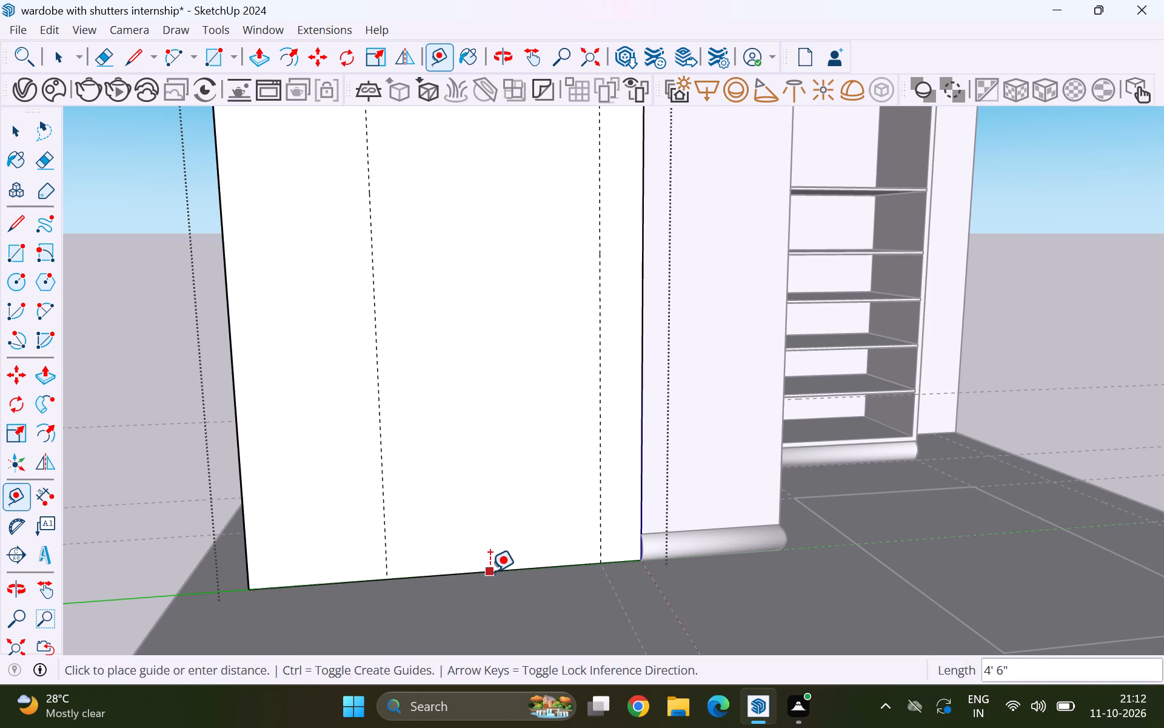
pyautogui.press('Up')
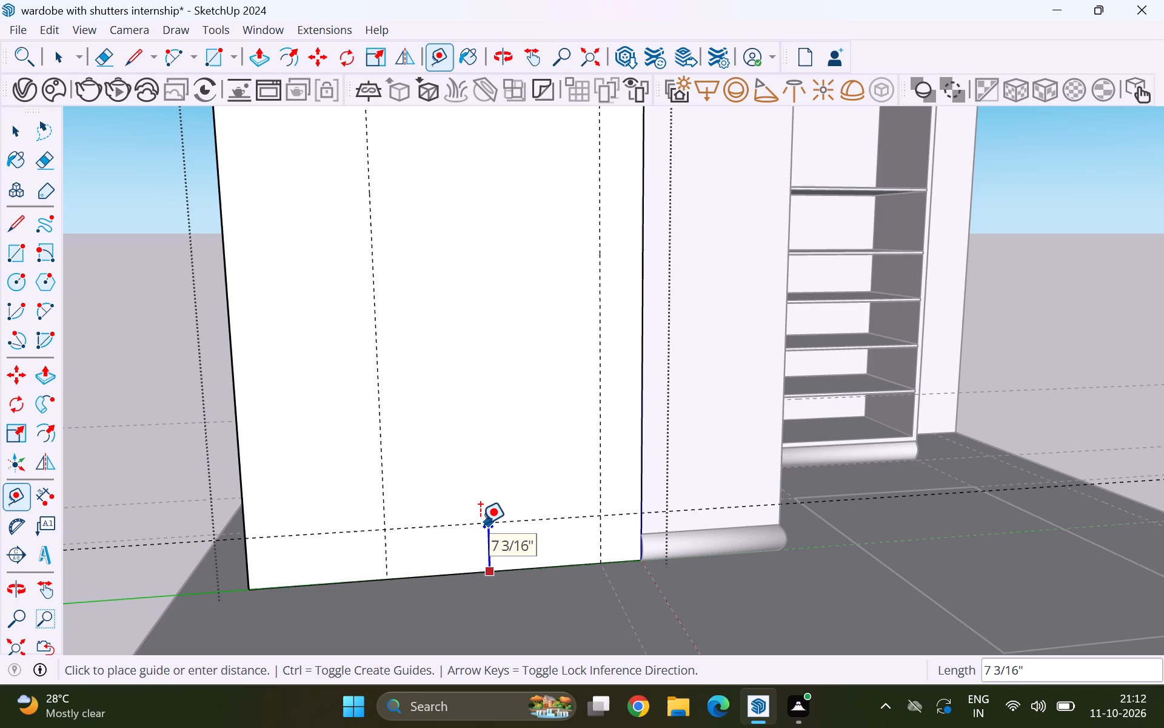
pyautogui.press('4')
pyautogui.press('Return')
pyautogui.press('space')
# Draw a 2'6" by 7'2" rectangle on the side wall between the four guide intersections.
pyautogui.scroll(-5, 464, 471)
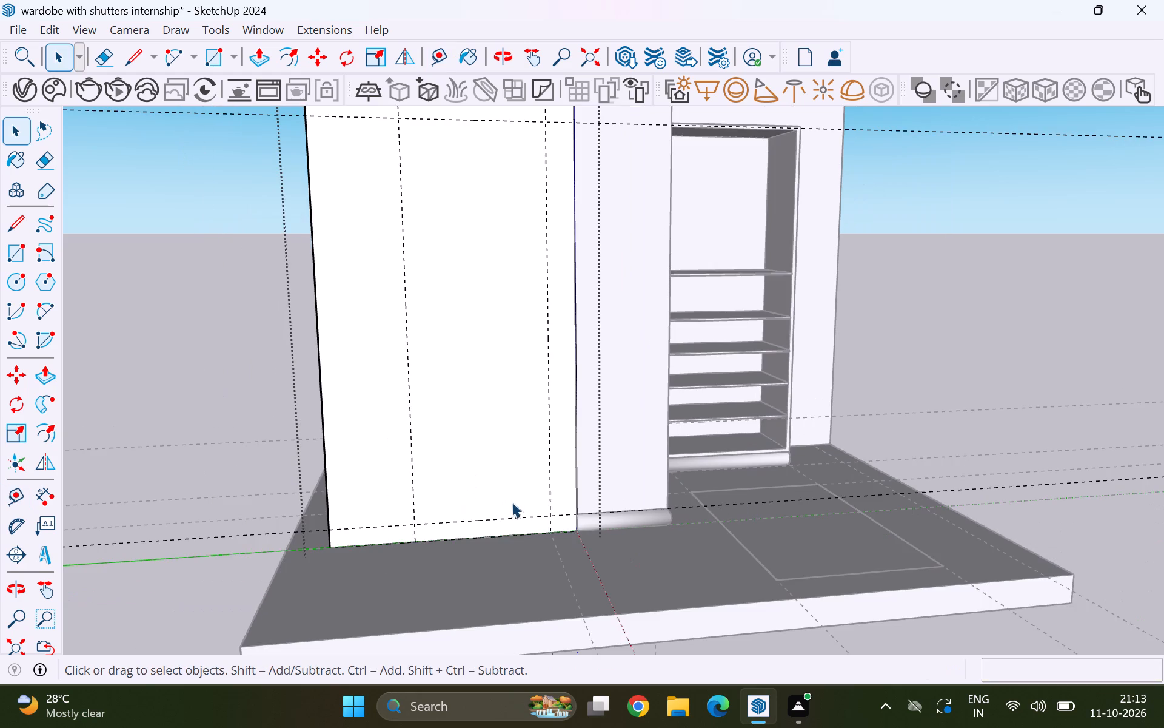
pyautogui.moveTo(507, 504); pyautogui.dragTo(484, 521, button='middle')
pyautogui.scroll(-4, 505, 508)
pyautogui.scroll(3, 427, 284)
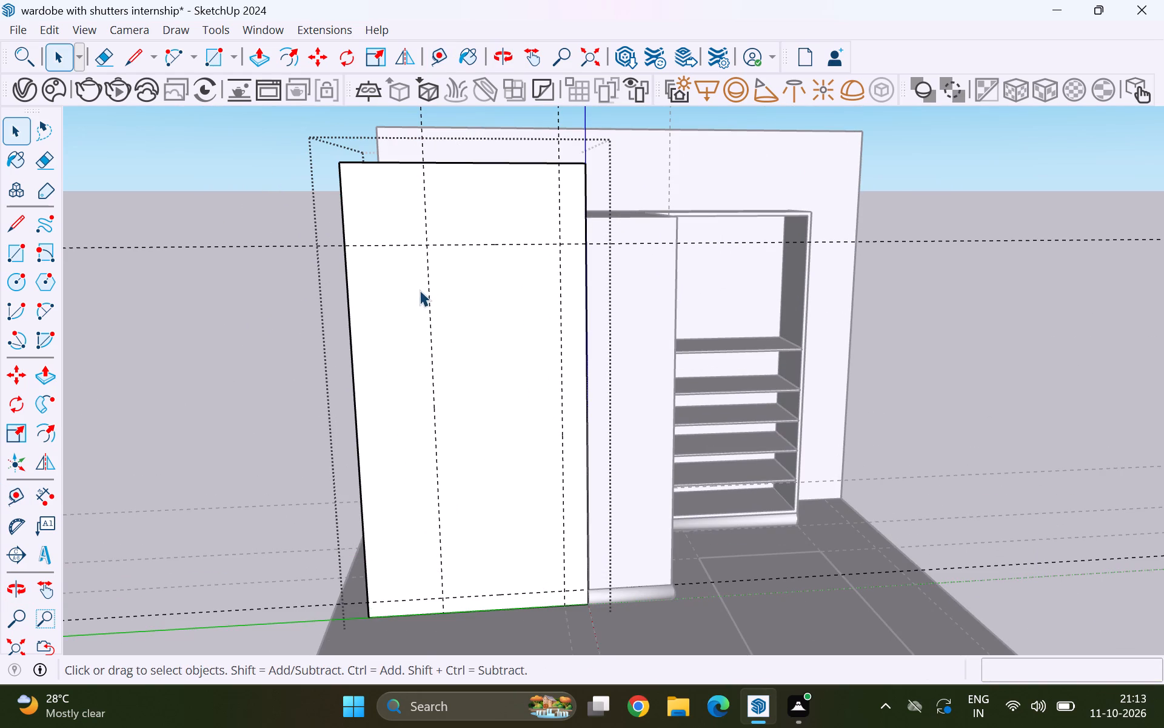
pyautogui.press('r')
pyautogui.click(430, 244)
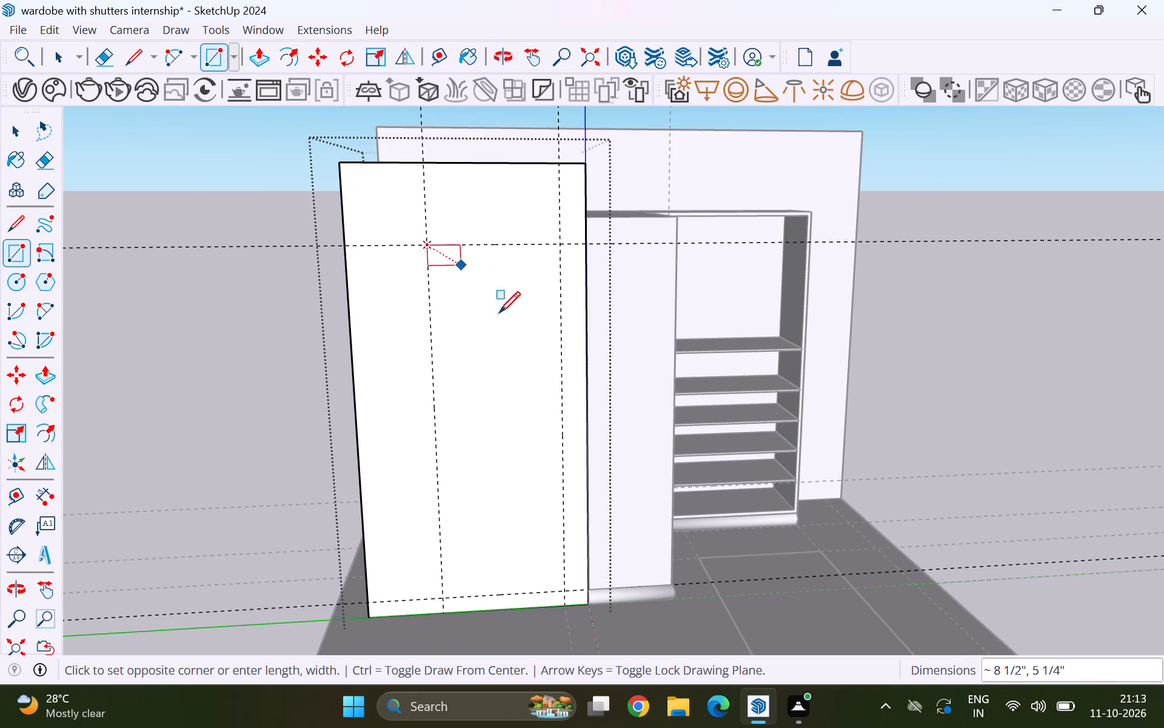
pyautogui.click(567, 593)
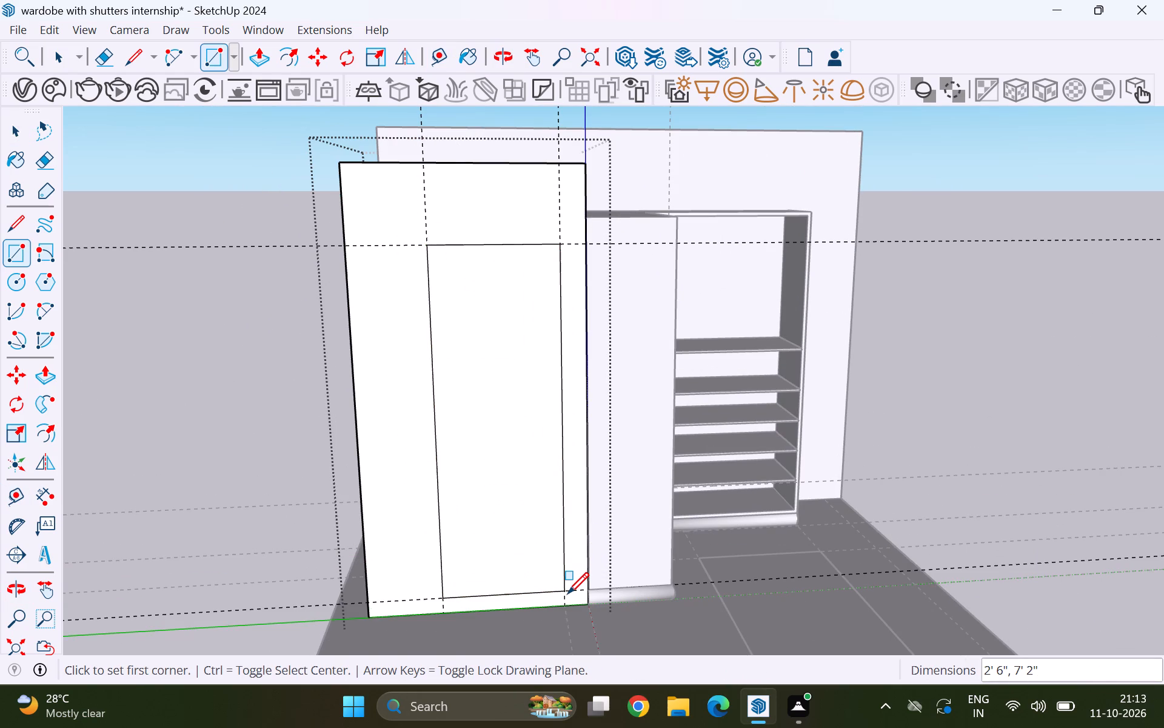
# Push the rectangle through the full thickness of the side wall to cut a door opening.
pyautogui.press('p')
pyautogui.click(499, 545)
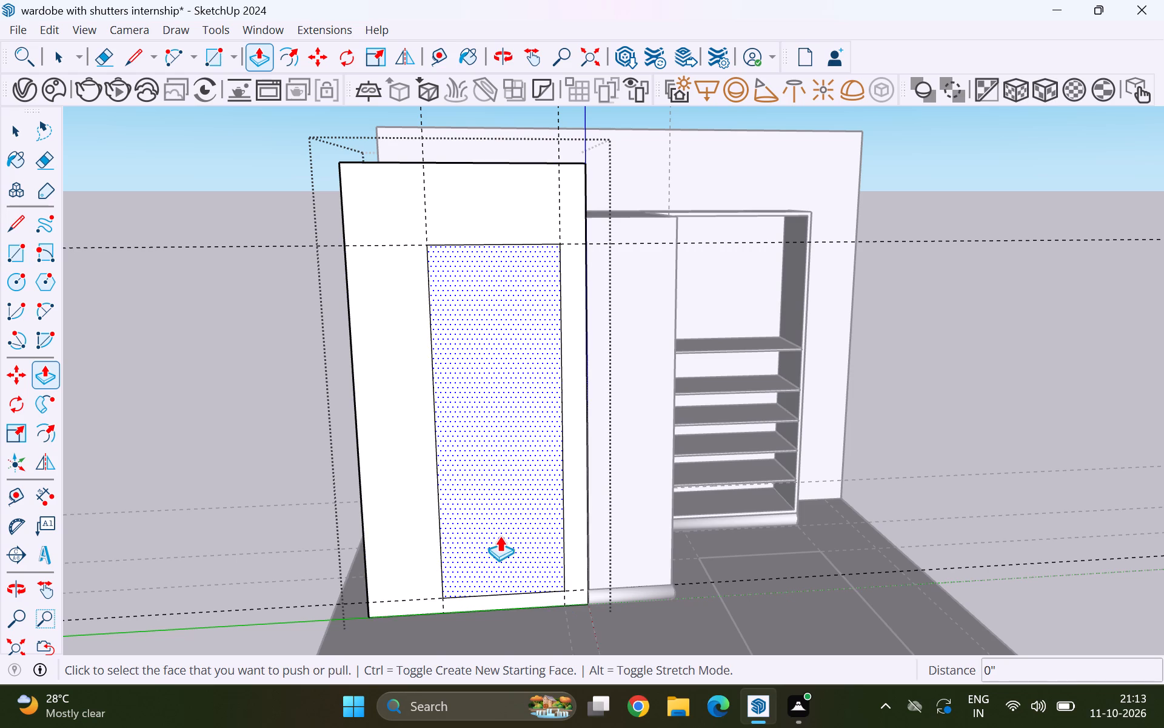
pyautogui.click(481, 414)
pyautogui.press('space')
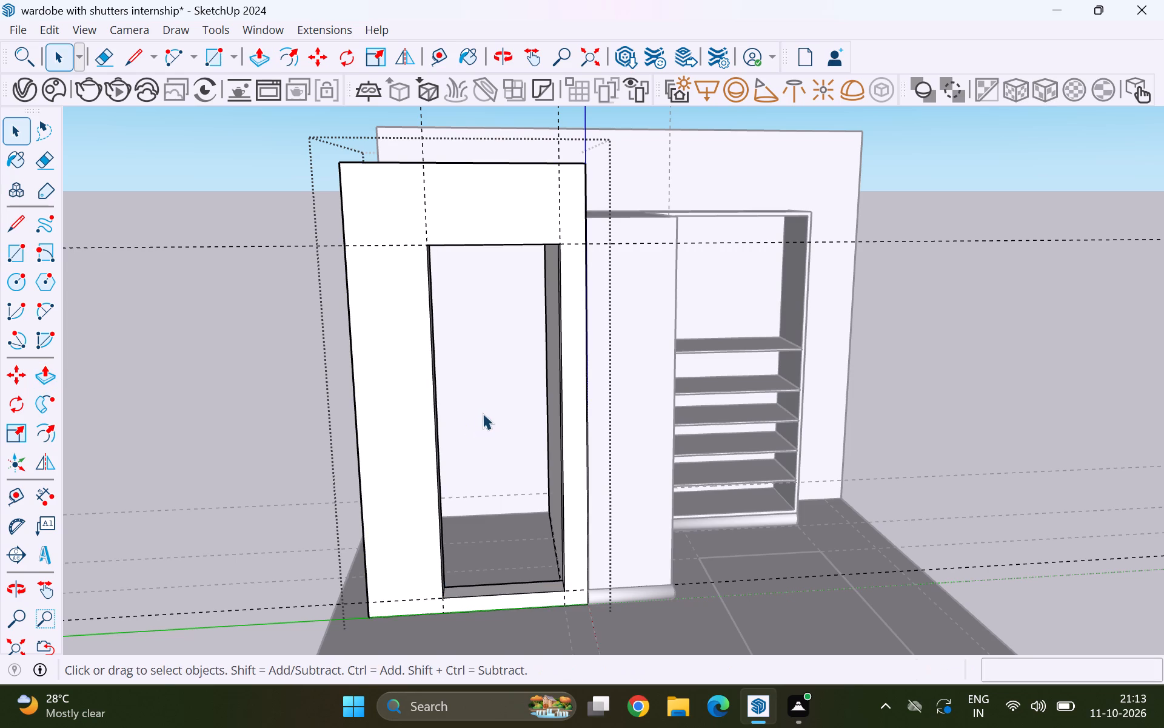
# Draw a 4' by 5' rectangle on the floor between the walls behind the door opening.
pyautogui.scroll(-4, 483, 414)
pyautogui.moveTo(423, 505); pyautogui.dragTo(824, 536, button='middle')
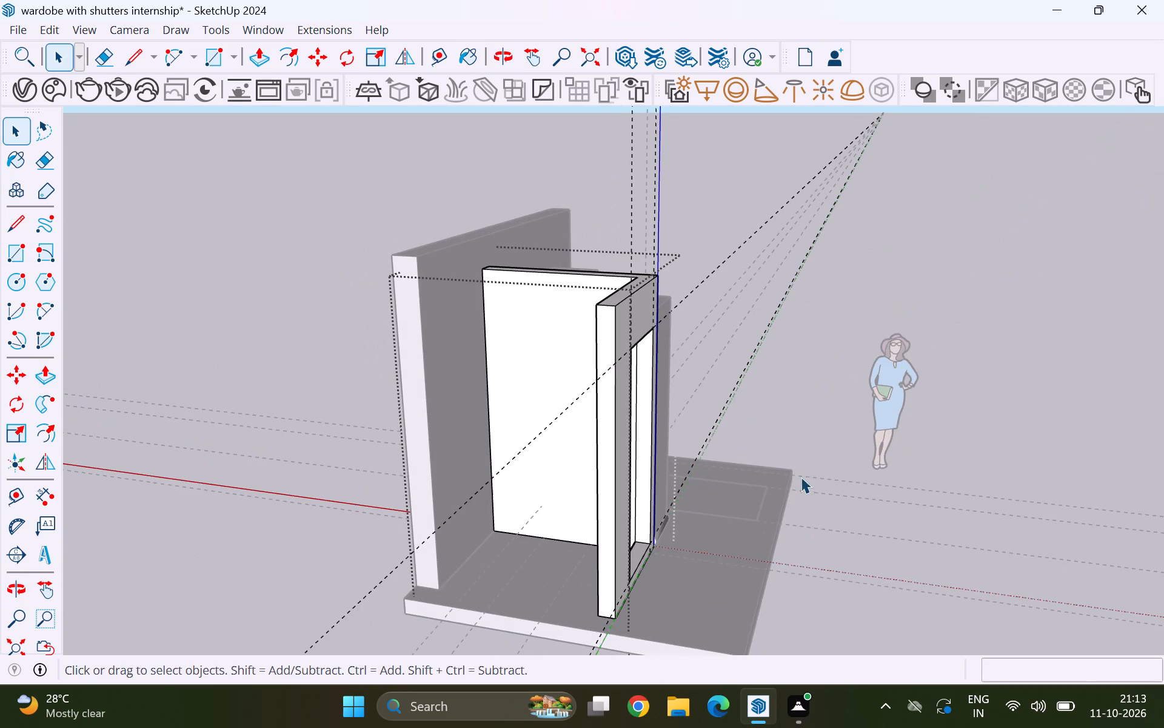
pyautogui.click(768, 409)
pyautogui.moveTo(605, 578); pyautogui.dragTo(549, 599, button='middle')
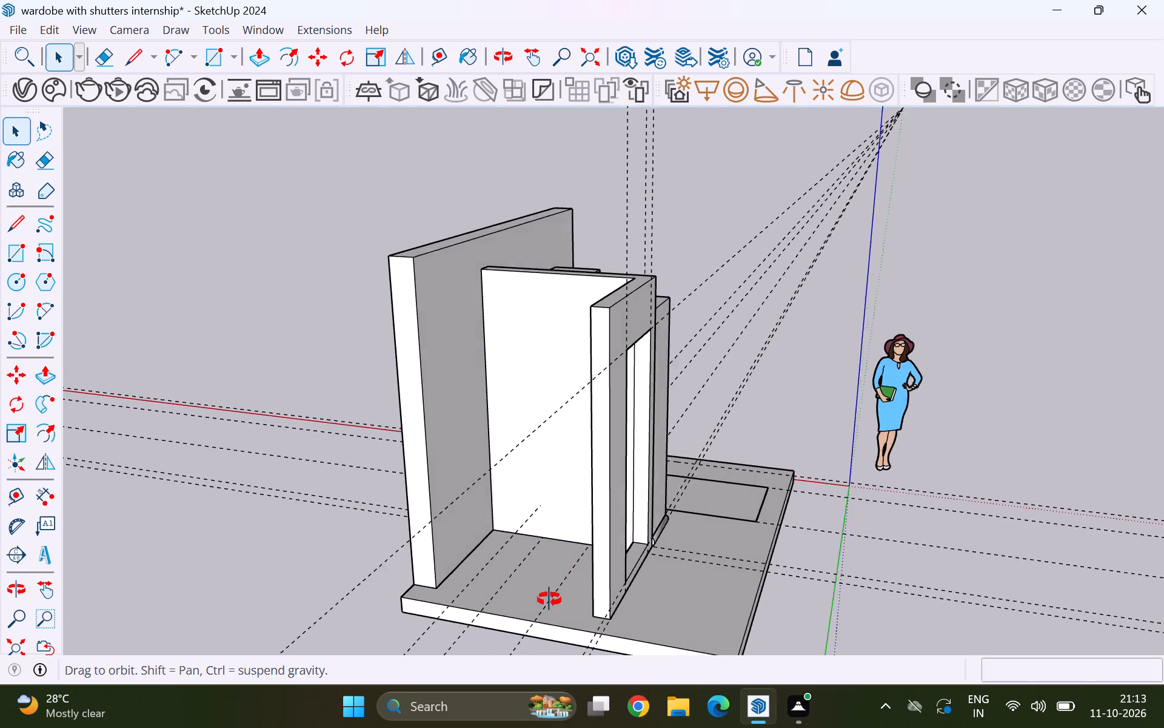
pyautogui.moveTo(549, 599); pyautogui.dragTo(617, 634, button='middle')
pyautogui.scroll(1, 484, 630)
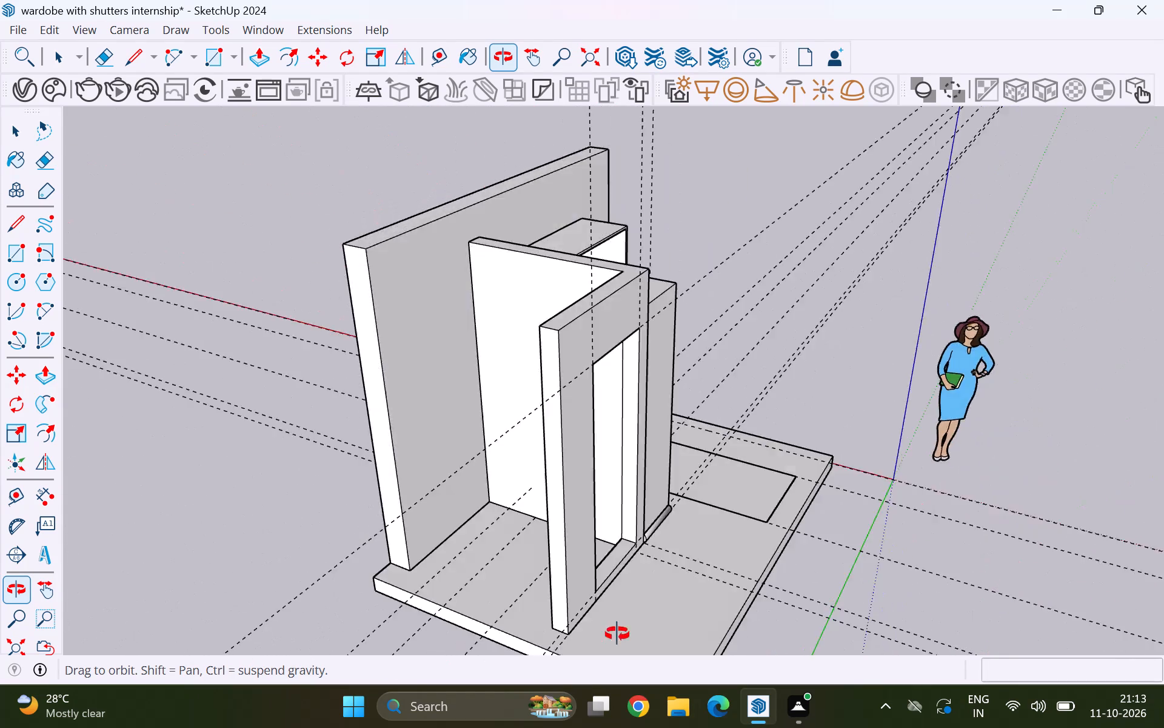
pyautogui.moveTo(617, 634); pyautogui.dragTo(738, 605, button='middle')
pyautogui.scroll(-4, 592, 468)
pyautogui.moveTo(609, 555); pyautogui.dragTo(632, 612, button='middle')
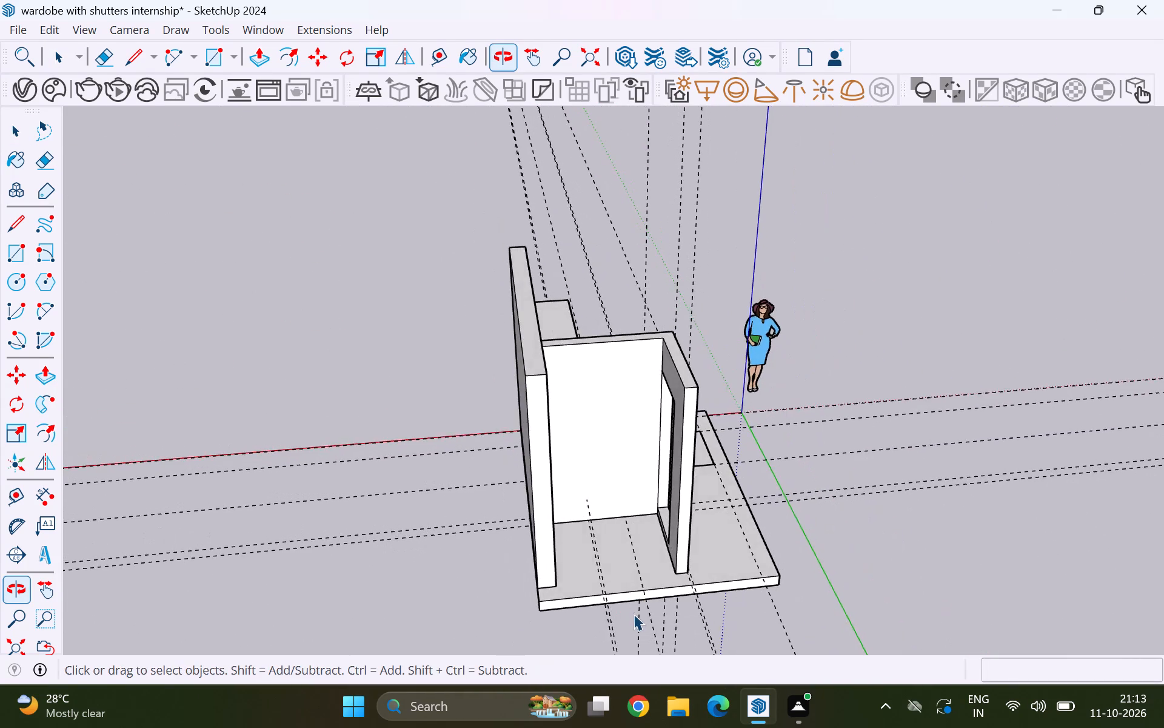
pyautogui.scroll(9, 634, 610)
pyautogui.moveTo(589, 531); pyautogui.dragTo(570, 570, button='middle')
pyautogui.scroll(1, 570, 570)
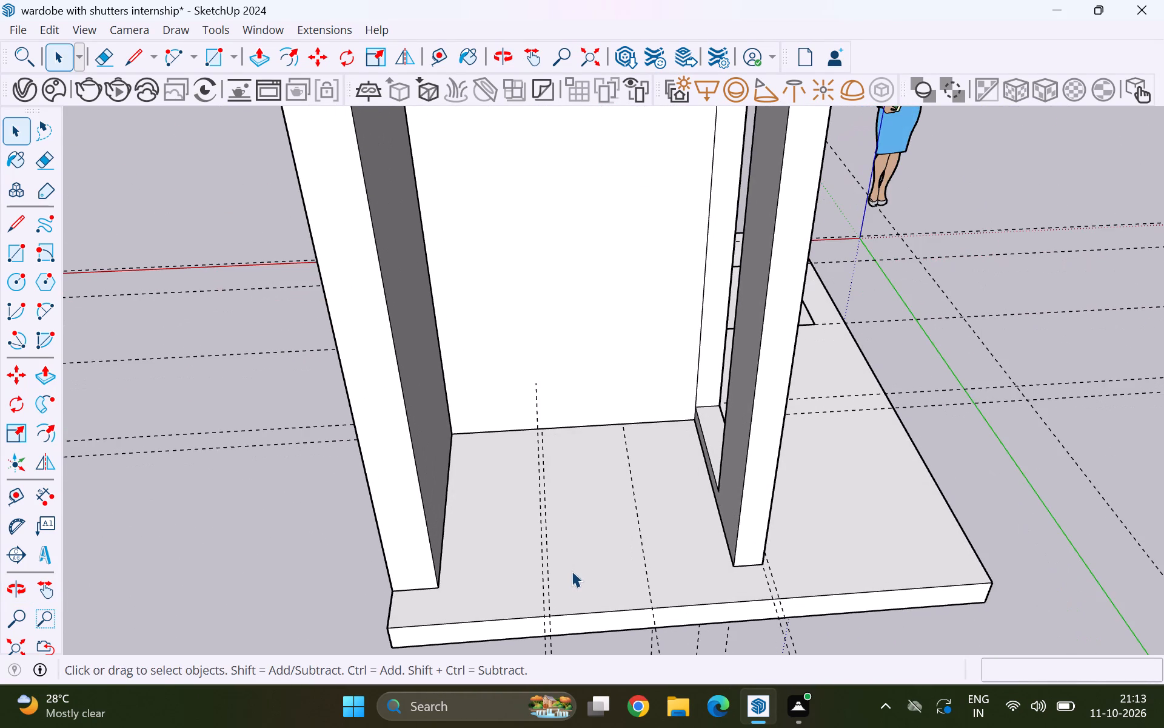
pyautogui.scroll(4, 570, 573)
pyautogui.press('r')
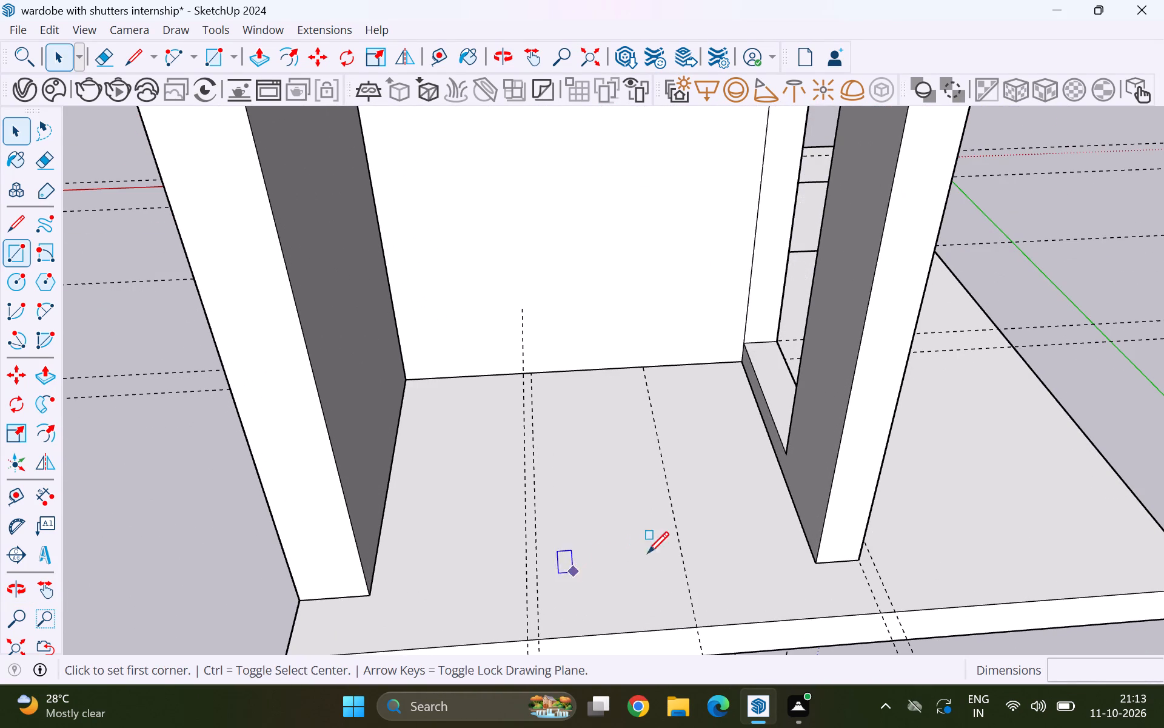
pyautogui.click(814, 561)
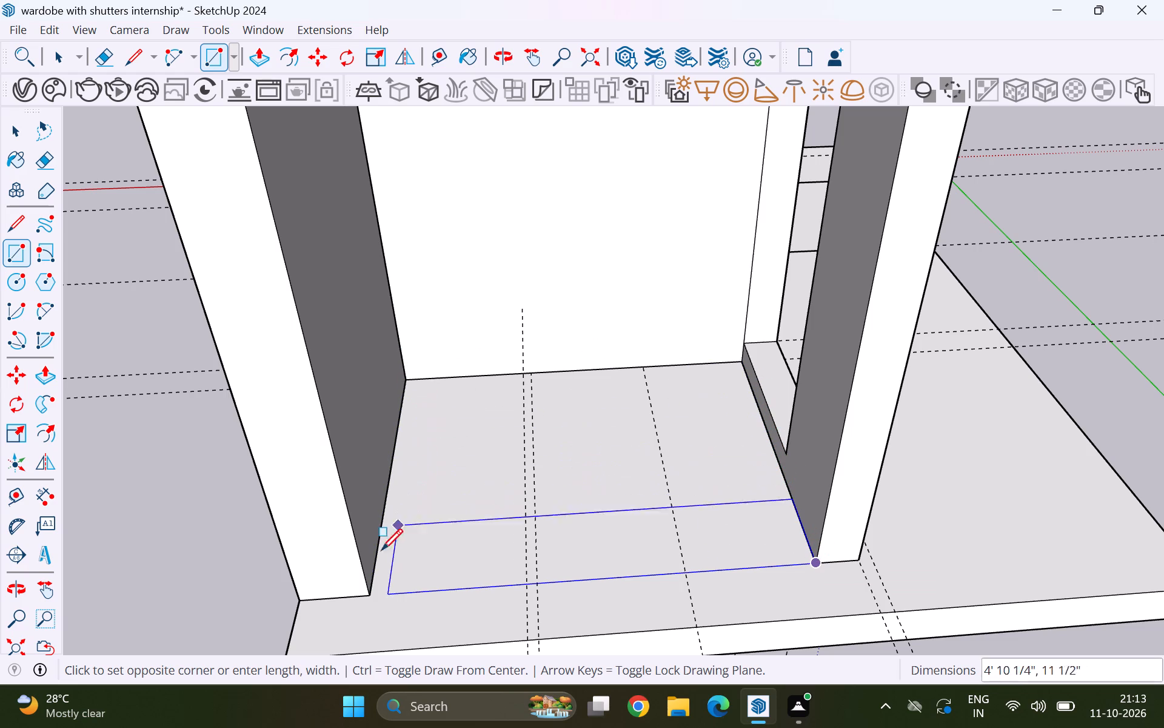
pyautogui.click(403, 379)
pyautogui.press('space')
# Pull the new floor rectangle up 4 inches to form a raised slab.
pyautogui.scroll(-3, 476, 416)
pyautogui.click(486, 480)
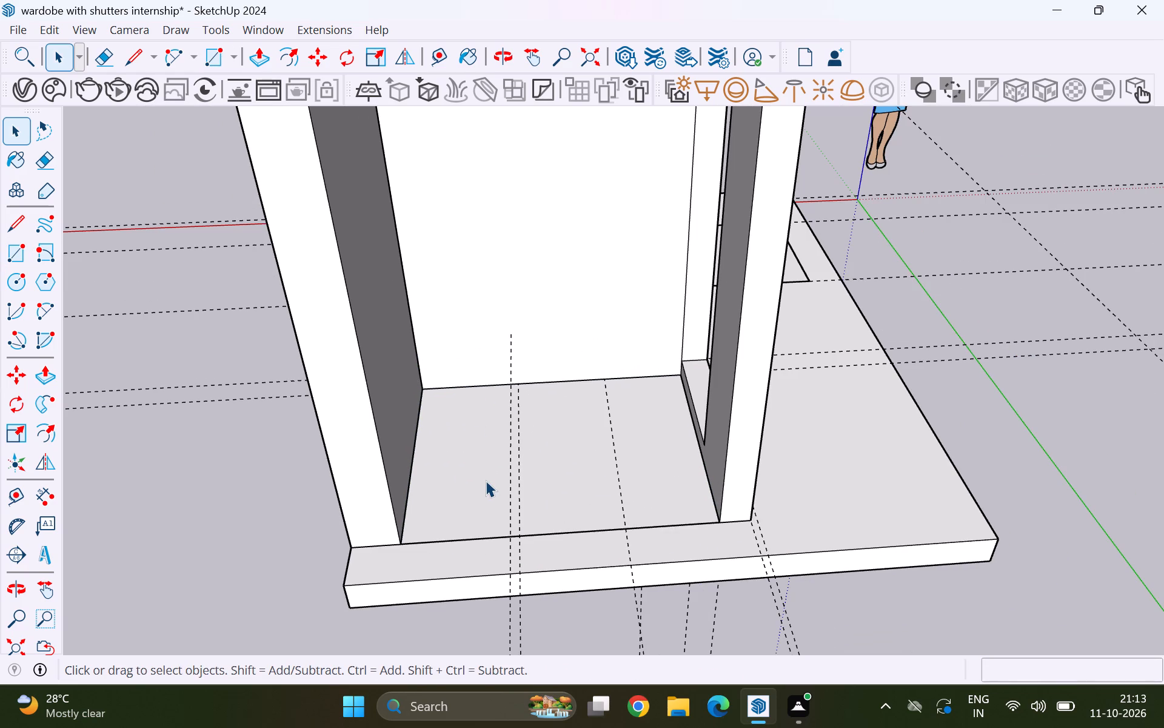
pyautogui.press('p')
pyautogui.click(607, 488)
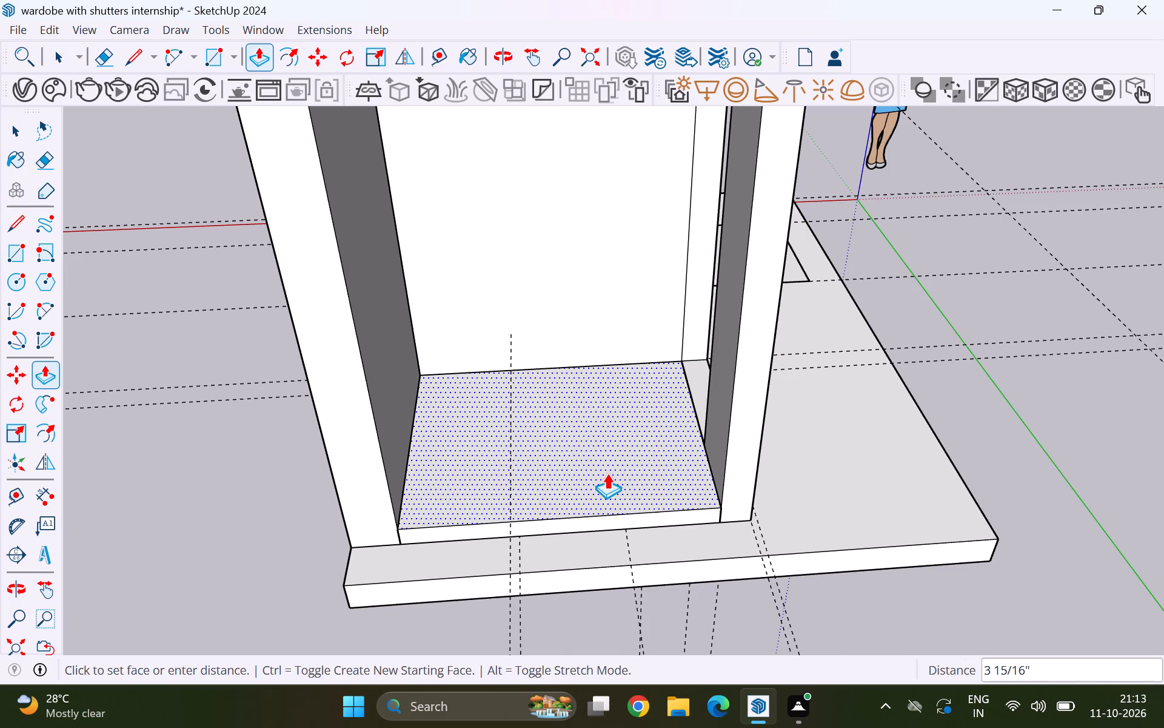
pyautogui.press('4')
pyautogui.press('Return')
pyautogui.press('space')
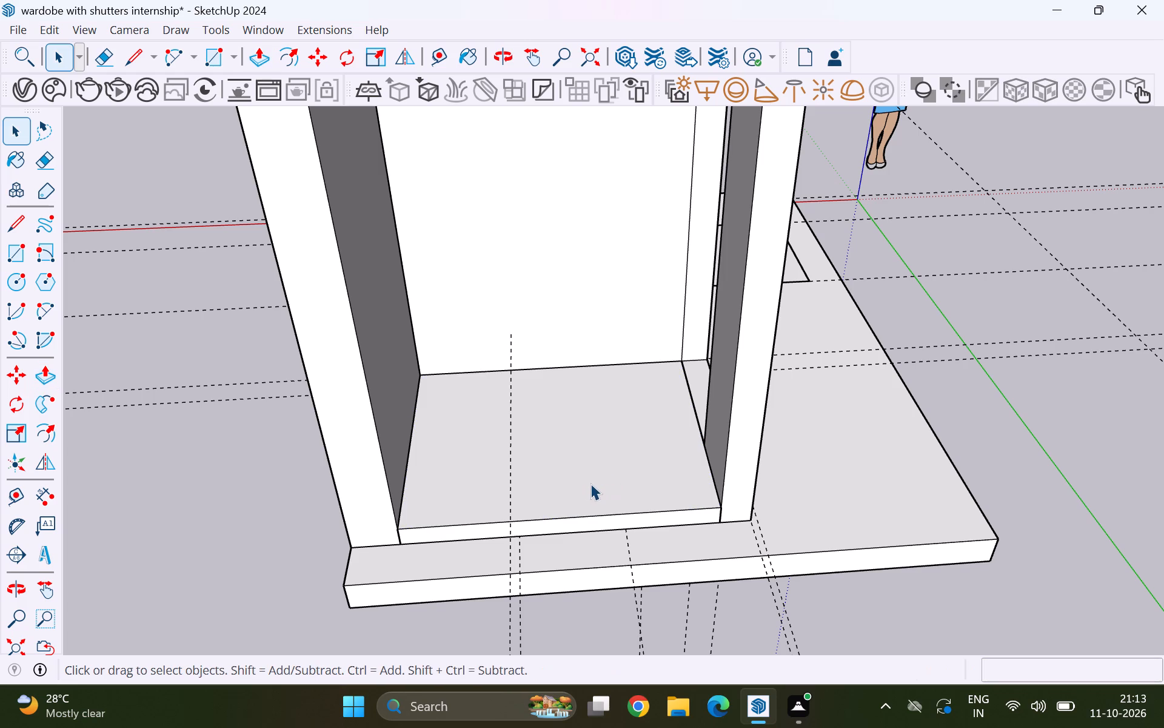
# Make the whole raised floor slab a group.
pyautogui.tripleClick(590, 484)
pyautogui.tripleClick(590, 484)
pyautogui.doubleClick(590, 484)
pyautogui.rightClick(590, 484)
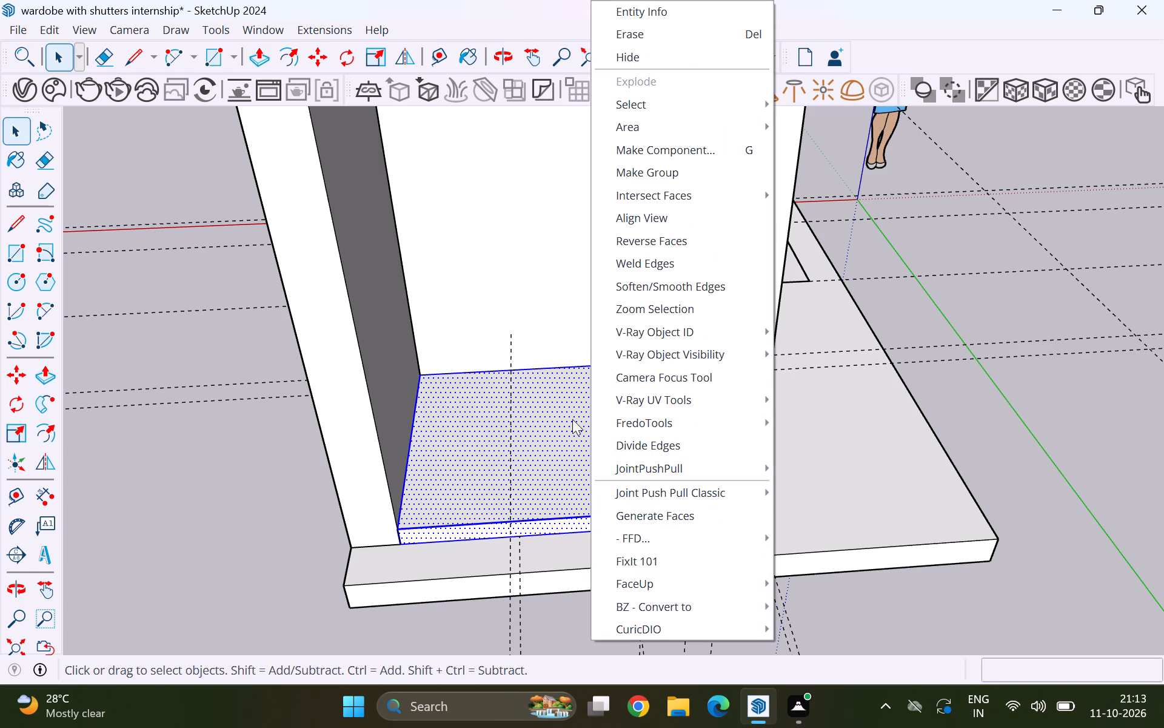
pyautogui.click(633, 169)
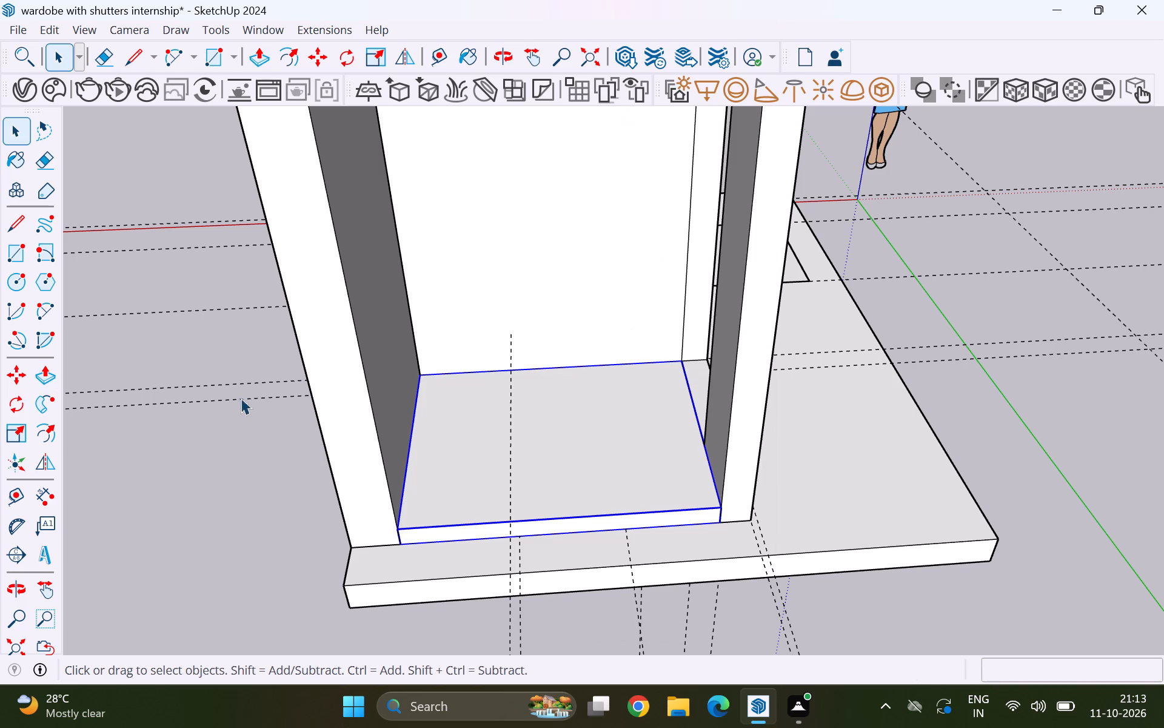
pyautogui.click(230, 412)
# Inside the side wall group, erase the vertical seam between the door jamb and the adjoining partition wall face.
pyautogui.scroll(-4, 242, 411)
pyautogui.moveTo(577, 474); pyautogui.dragTo(205, 420, button='middle')
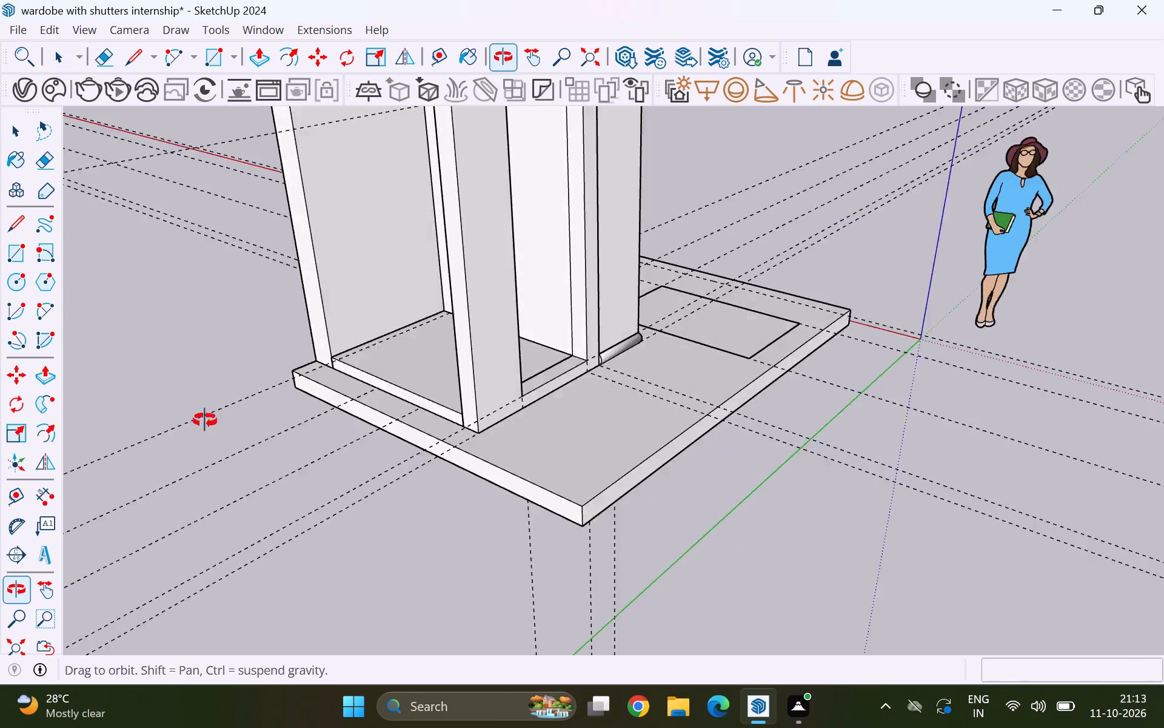
pyautogui.moveTo(205, 420); pyautogui.dragTo(96, 412, button='middle')
pyautogui.scroll(4, 581, 372)
pyautogui.scroll(5, 521, 343)
pyautogui.moveTo(557, 356); pyautogui.dragTo(497, 428, button='middle')
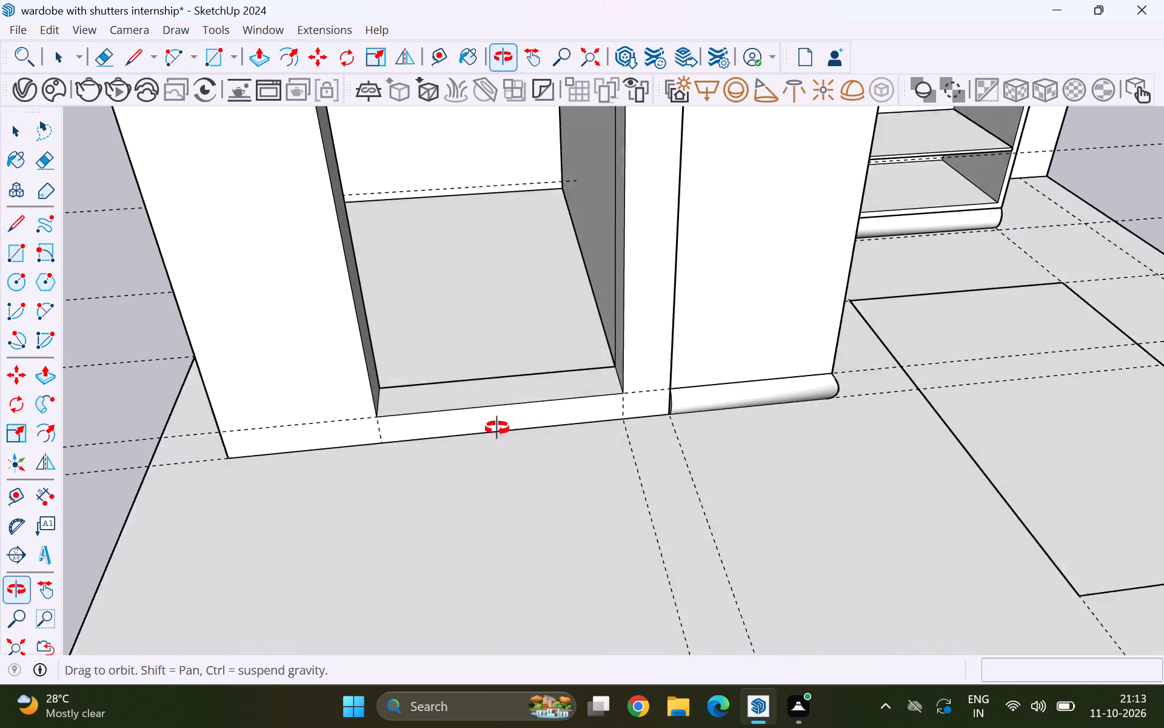
pyautogui.moveTo(497, 428); pyautogui.dragTo(325, 534, button='middle')
pyautogui.scroll(2, 472, 467)
pyautogui.scroll(1, 325, 534)
pyautogui.doubleClick(399, 356)
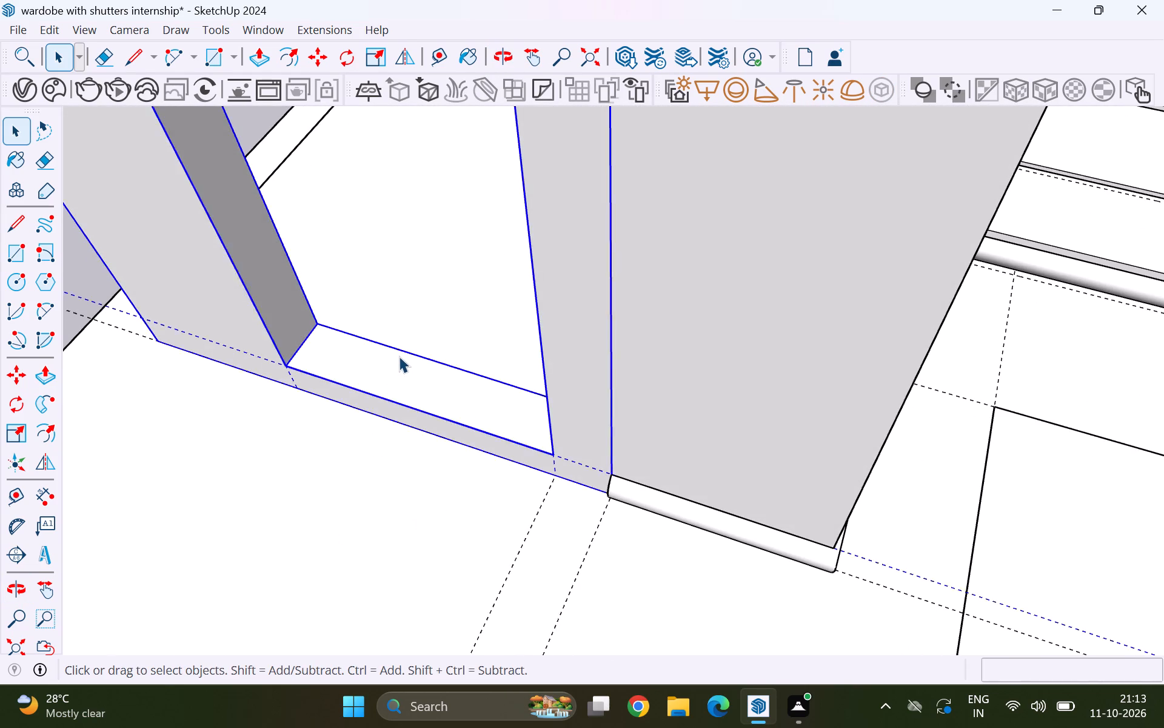
pyautogui.scroll(4, 408, 349)
pyautogui.moveTo(404, 419); pyautogui.dragTo(606, 342, button='middle')
pyautogui.scroll(1, 404, 419)
pyautogui.scroll(-5, 610, 346)
pyautogui.moveTo(603, 357); pyautogui.dragTo(715, 295, button='middle')
pyautogui.scroll(5, 703, 283)
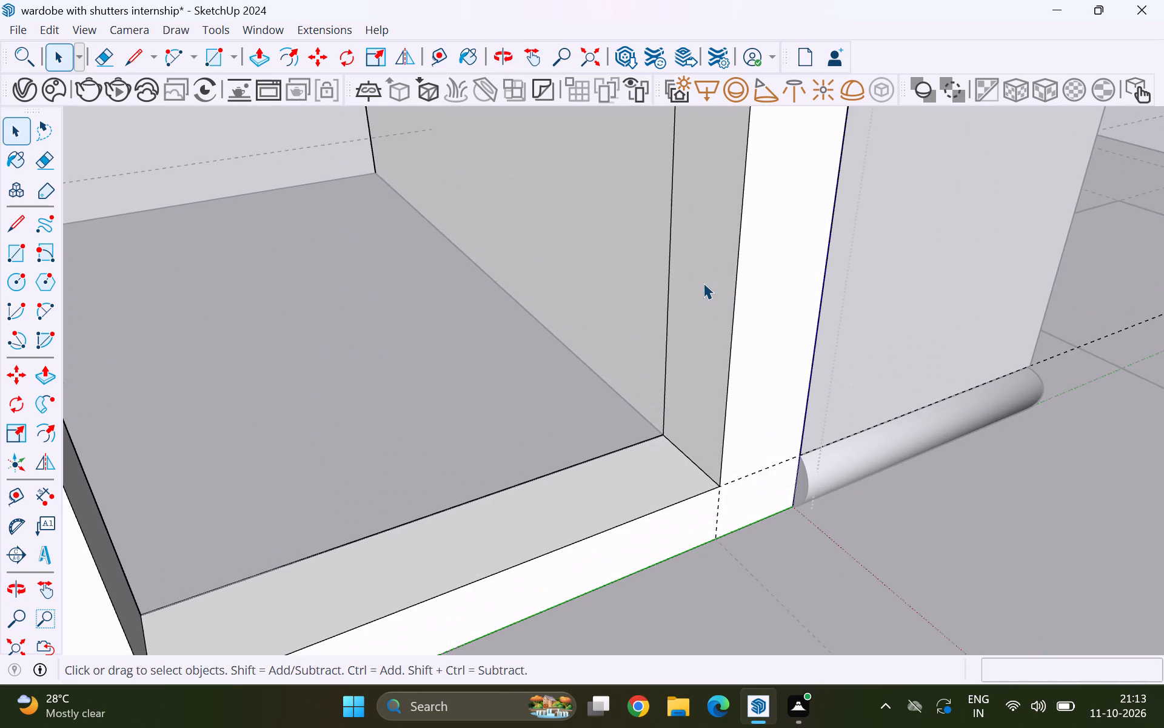
pyautogui.scroll(-4, 604, 354)
pyautogui.scroll(-4, 590, 406)
pyautogui.moveTo(390, 451); pyautogui.dragTo(553, 421, button='middle')
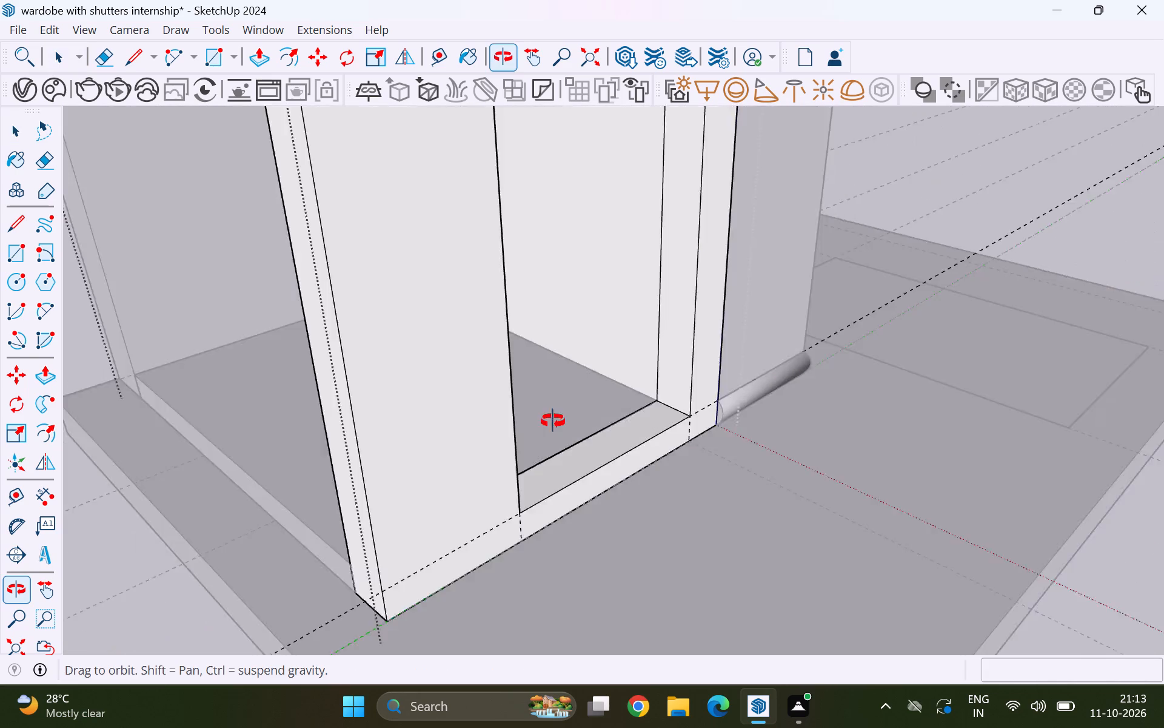
pyautogui.moveTo(553, 421); pyautogui.dragTo(903, 420, button='middle')
pyautogui.scroll(6, 750, 232)
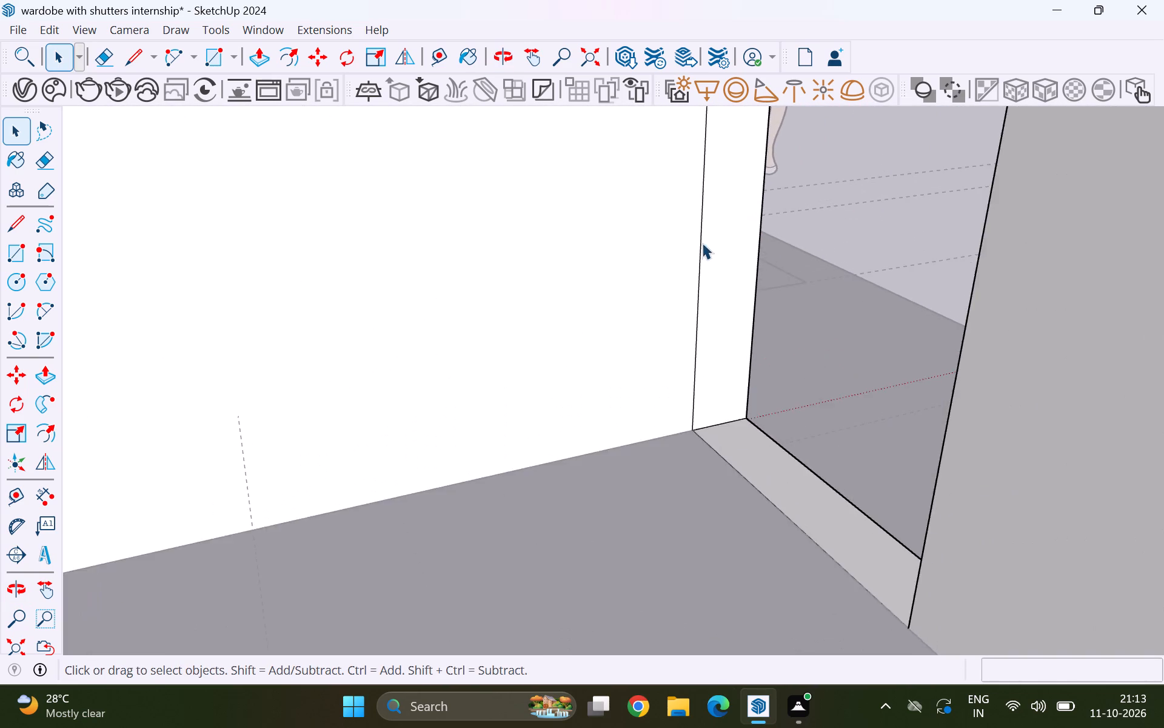
pyautogui.scroll(3, 702, 243)
pyautogui.moveTo(680, 314); pyautogui.dragTo(701, 316, button='middle')
pyautogui.scroll(6, 681, 314)
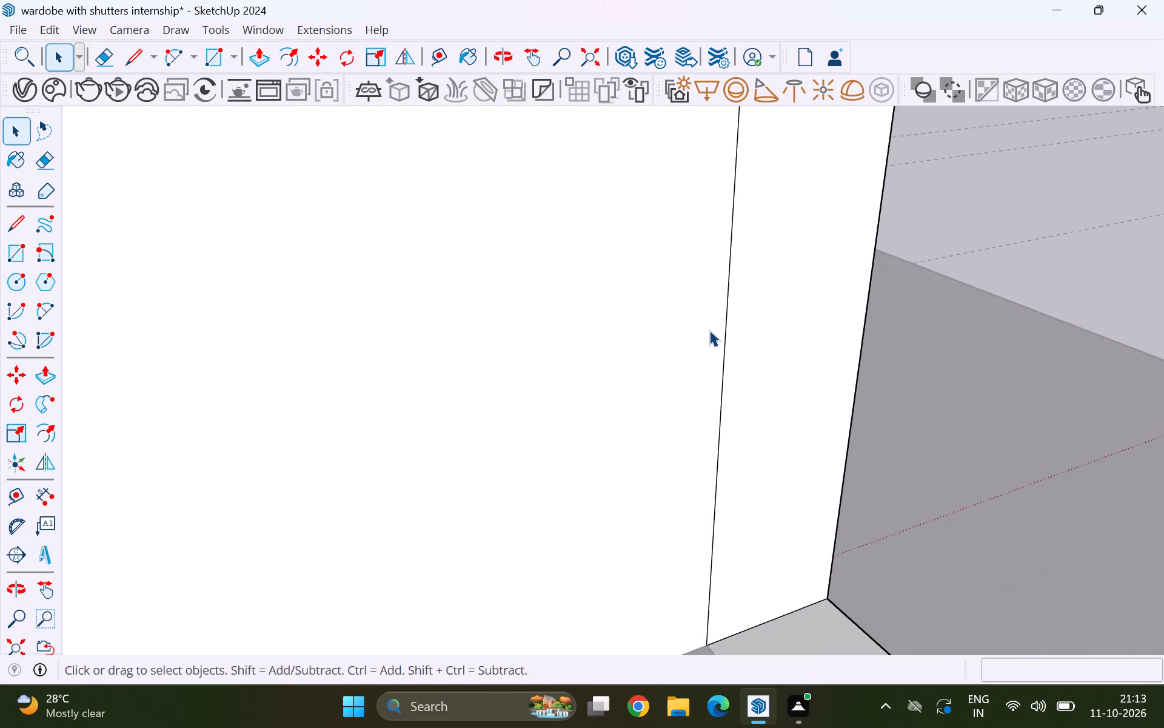
pyautogui.press('e')
pyautogui.moveTo(744, 366); pyautogui.dragTo(720, 375)
pyautogui.scroll(-17, 718, 368)
pyautogui.scroll(-6, 714, 427)
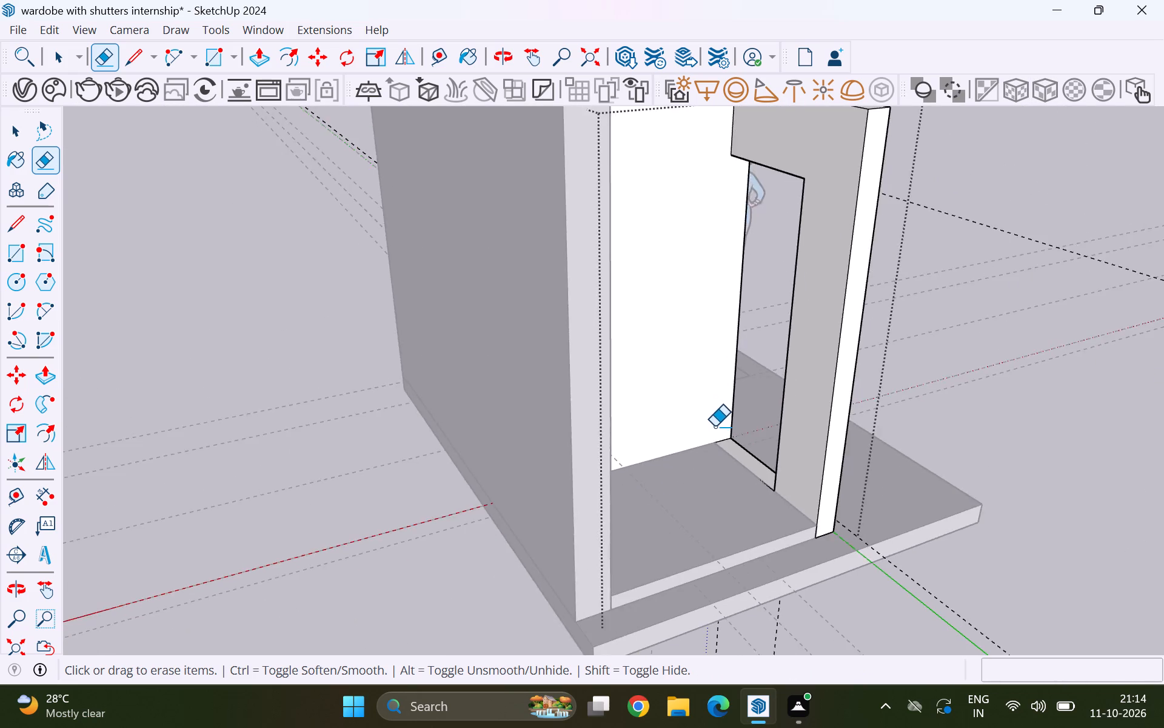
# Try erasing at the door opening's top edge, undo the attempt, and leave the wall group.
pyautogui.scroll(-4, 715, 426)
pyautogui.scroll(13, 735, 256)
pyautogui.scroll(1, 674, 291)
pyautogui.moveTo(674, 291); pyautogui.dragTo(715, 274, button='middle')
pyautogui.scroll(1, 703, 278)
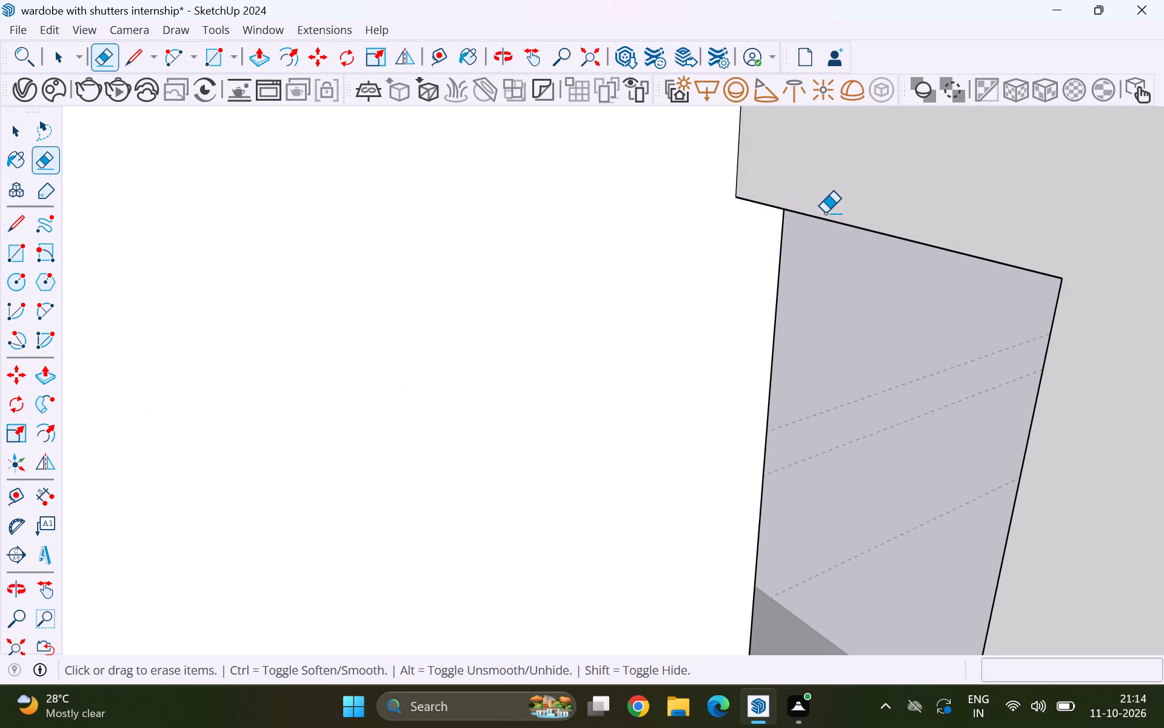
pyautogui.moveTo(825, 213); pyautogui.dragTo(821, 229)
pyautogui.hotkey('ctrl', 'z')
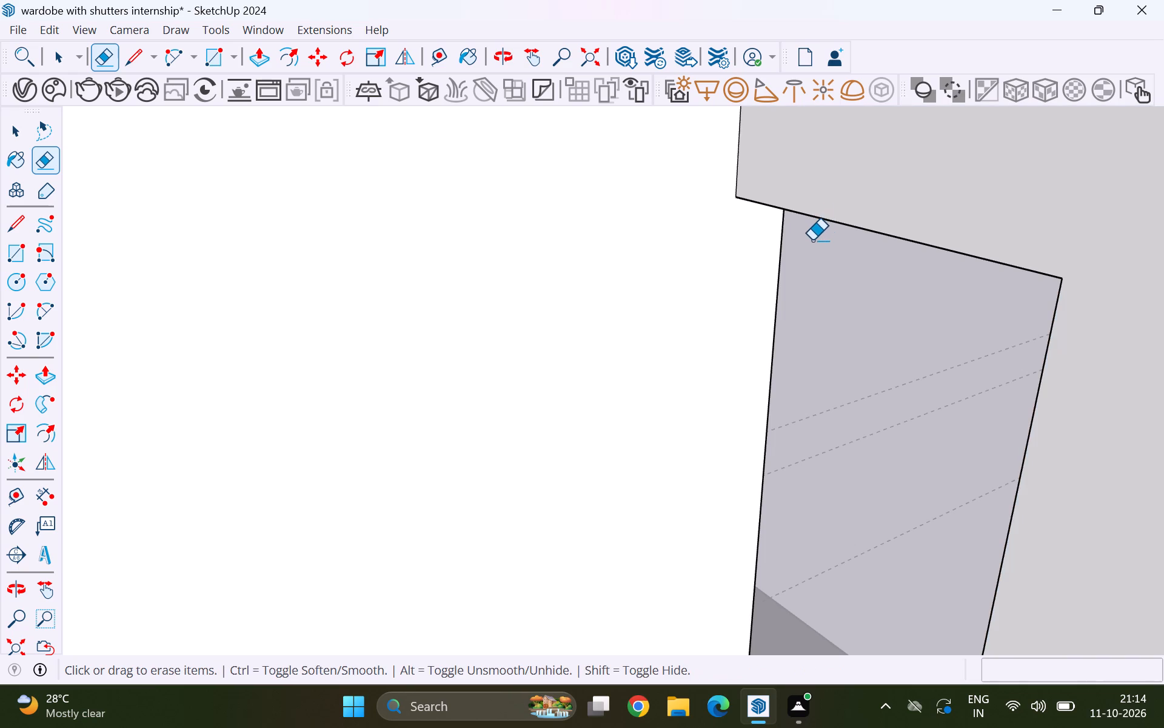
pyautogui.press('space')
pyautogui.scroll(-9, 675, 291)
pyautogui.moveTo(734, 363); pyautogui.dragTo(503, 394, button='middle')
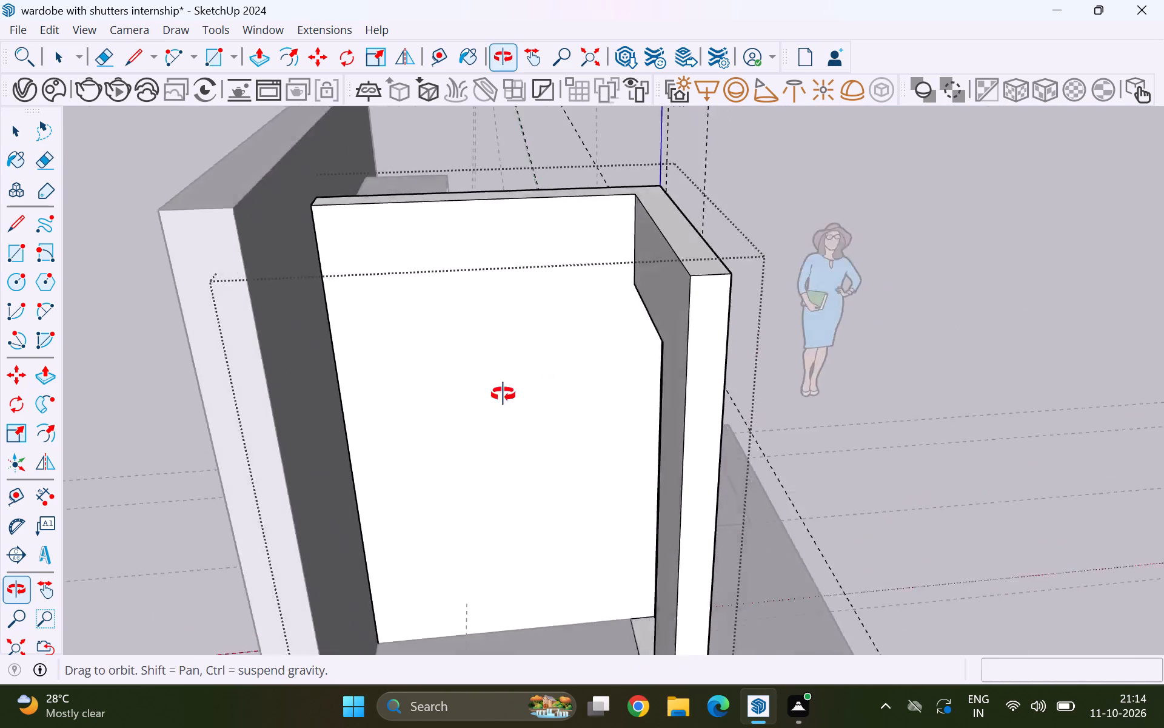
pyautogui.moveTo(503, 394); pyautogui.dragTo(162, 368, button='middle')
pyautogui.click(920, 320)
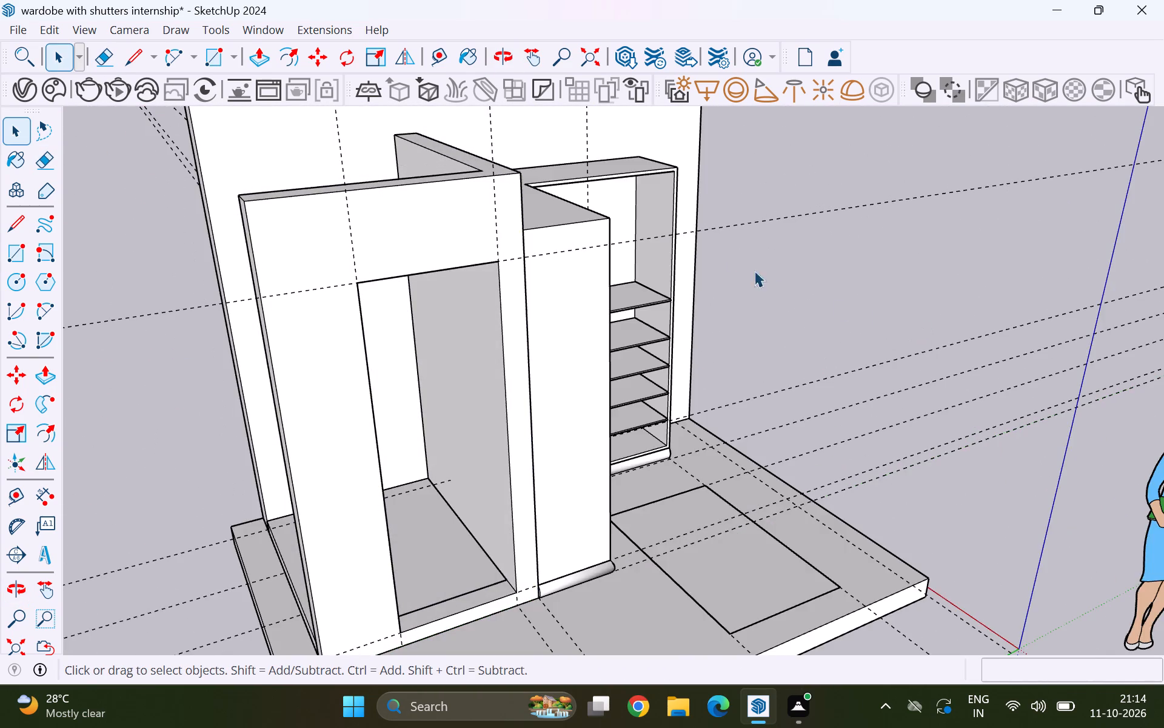
# Examine the raised floor slab's fit against the surrounding walls and door threshold from several sides.
pyautogui.scroll(-4, 735, 257)
pyautogui.scroll(10, 566, 492)
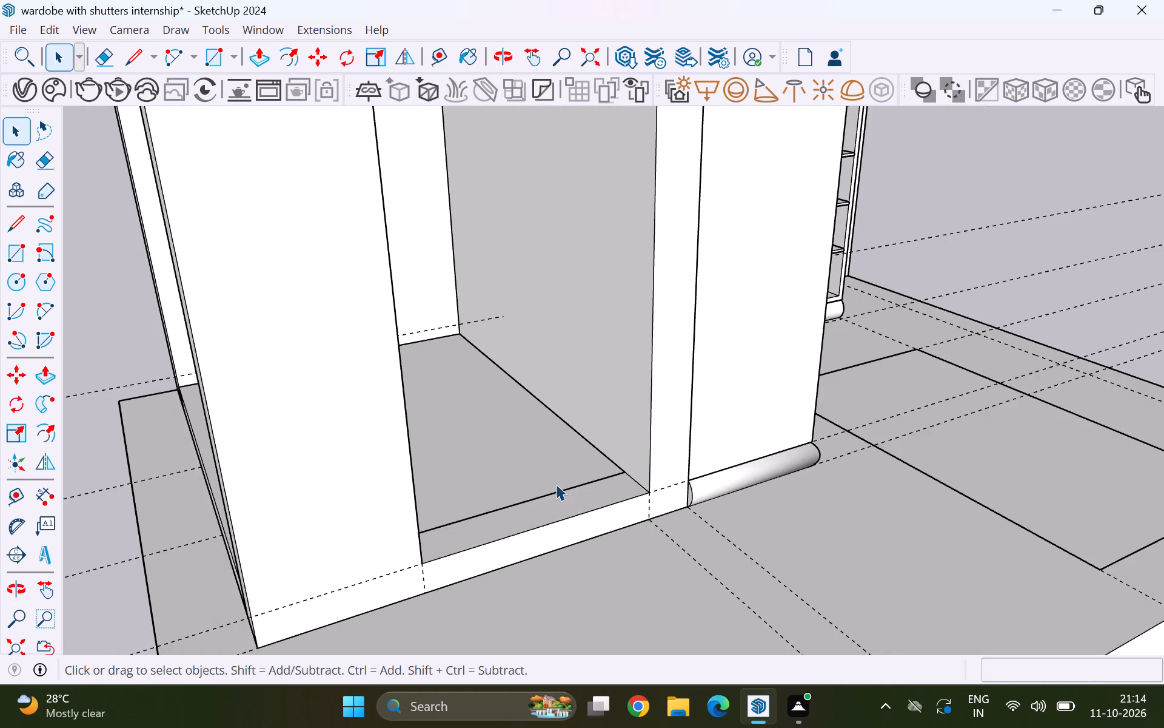
pyautogui.doubleClick(556, 484)
pyautogui.moveTo(557, 485); pyautogui.dragTo(475, 631, button='middle')
pyautogui.scroll(1, 541, 552)
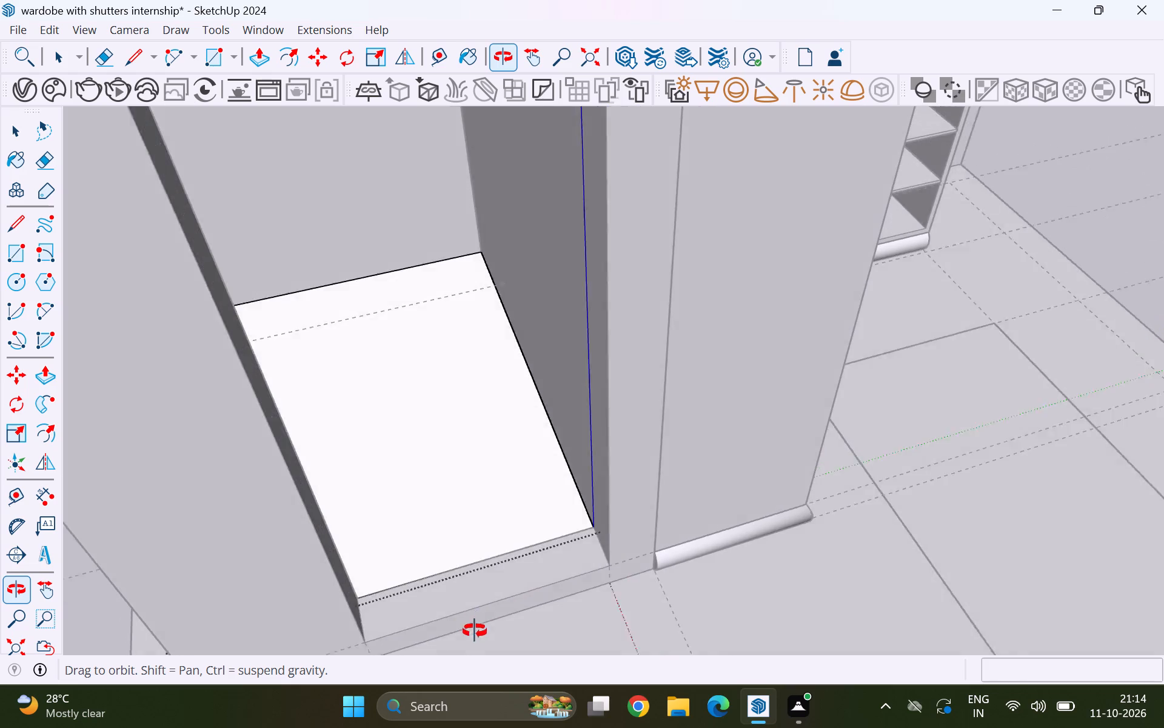
pyautogui.moveTo(475, 631); pyautogui.dragTo(920, 483, button='middle')
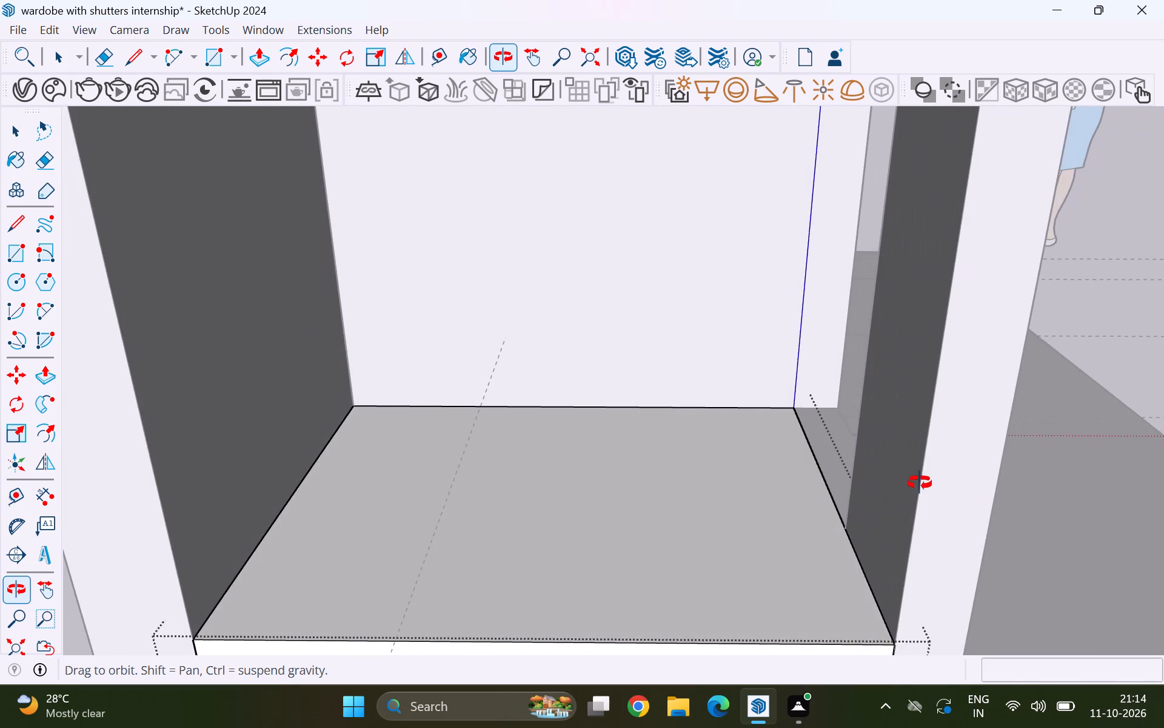
pyautogui.moveTo(920, 483); pyautogui.dragTo(958, 403, button='middle')
pyautogui.scroll(1, 920, 483)
pyautogui.moveTo(955, 386); pyautogui.dragTo(951, 331, button='middle')
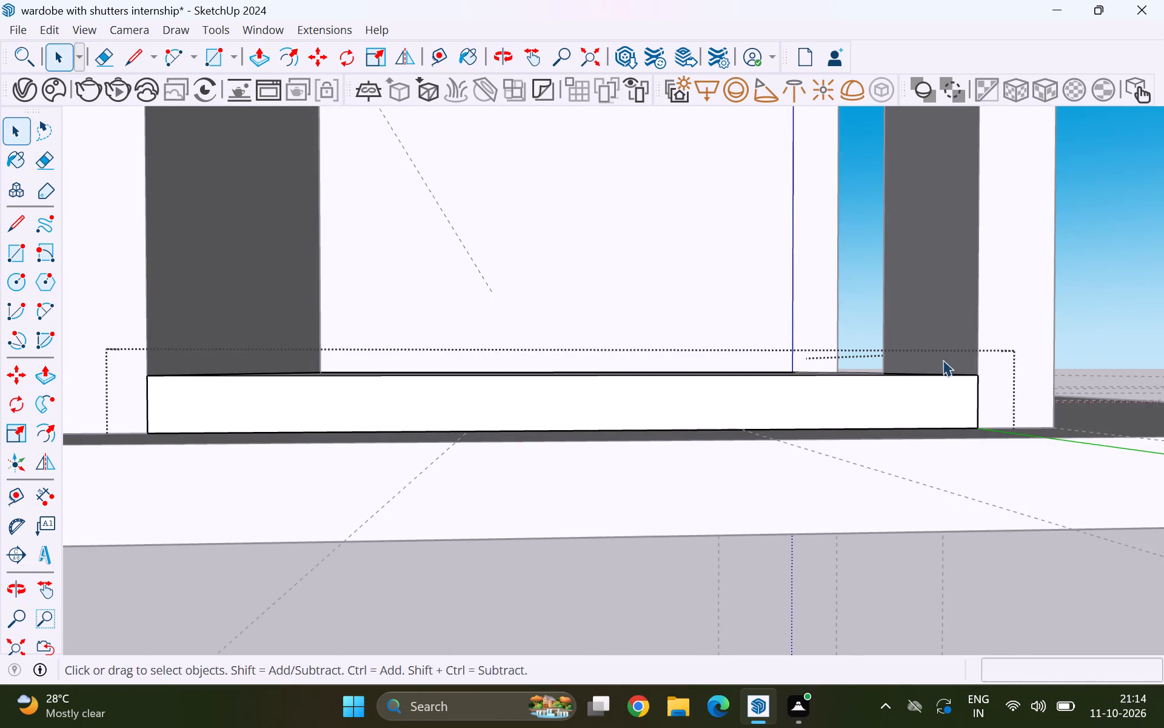
pyautogui.moveTo(939, 397); pyautogui.dragTo(566, 567, button='middle')
pyautogui.scroll(-16, 493, 430)
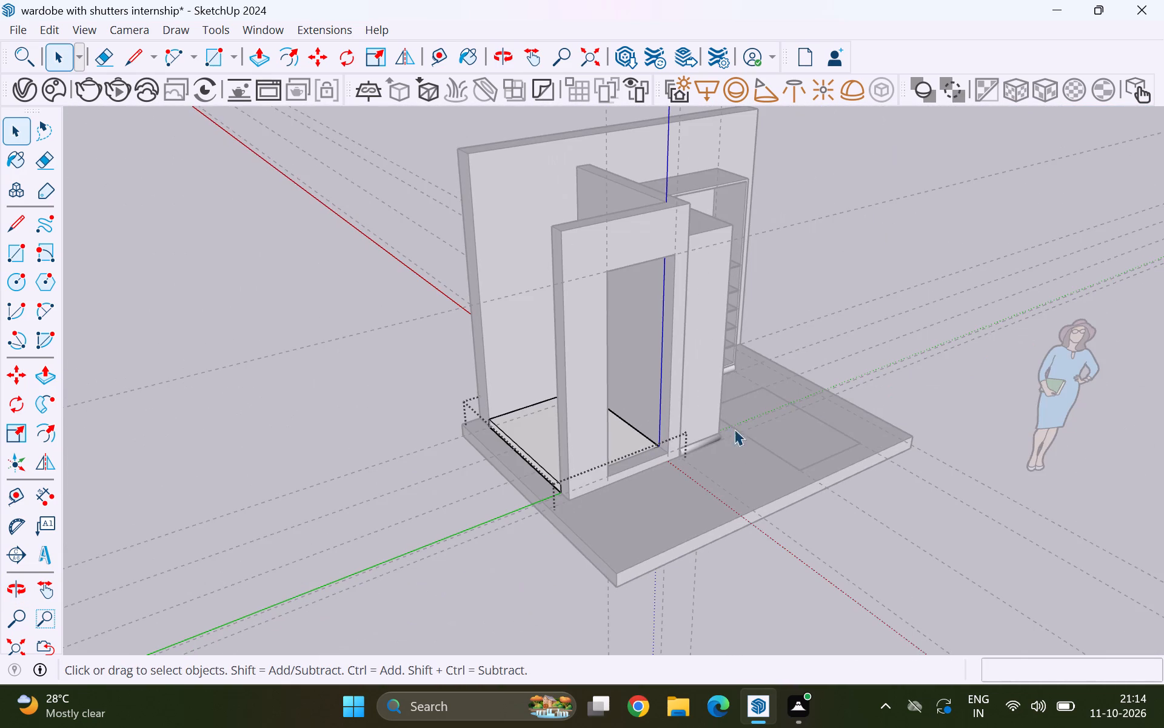
pyautogui.click(927, 203)
pyautogui.moveTo(755, 469); pyautogui.dragTo(716, 456, button='middle')
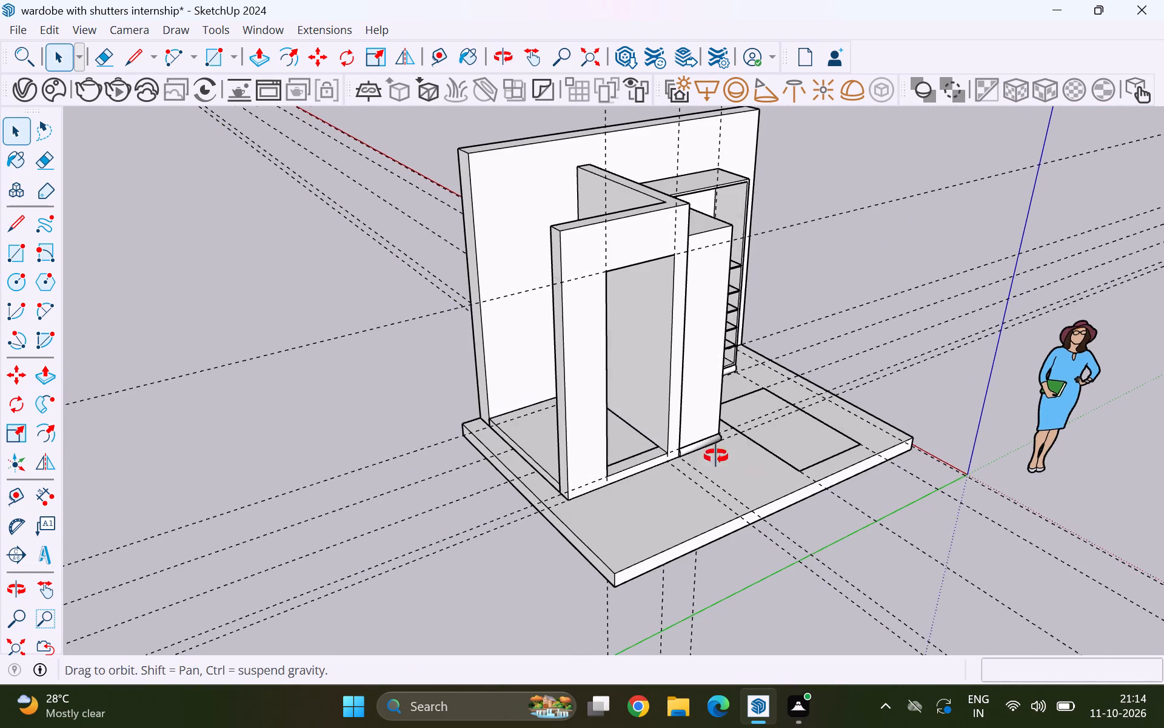
pyautogui.moveTo(716, 456); pyautogui.dragTo(566, 396, button='middle')
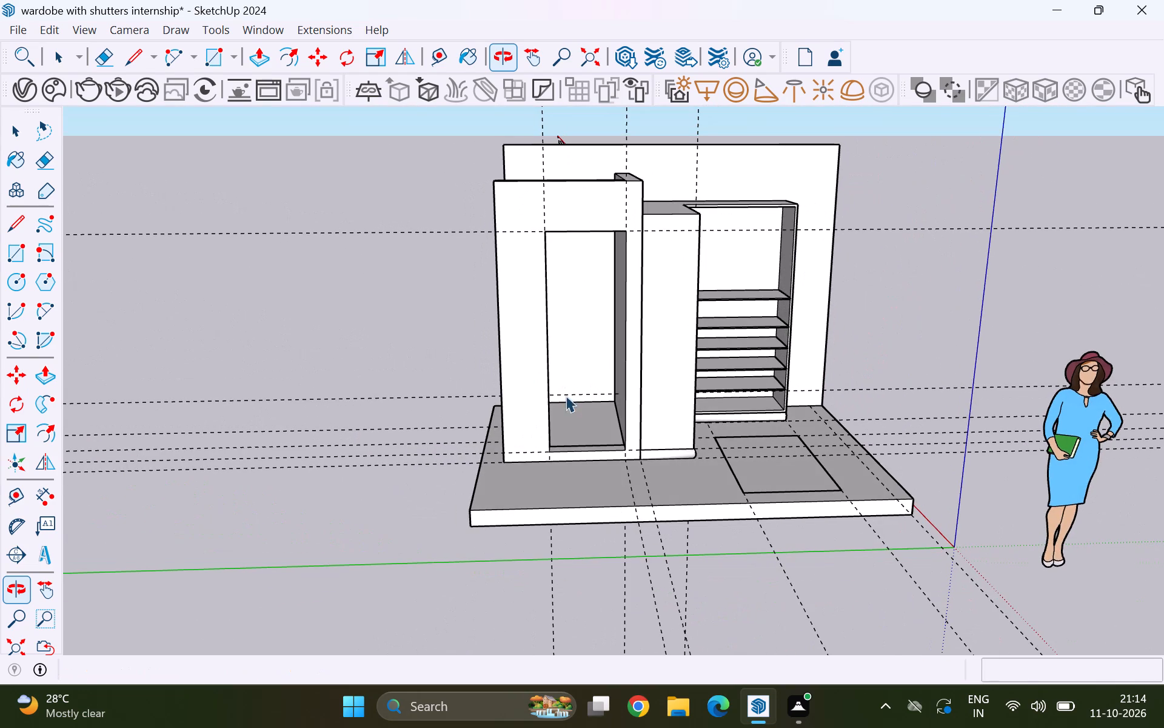
pyautogui.scroll(4, 596, 452)
pyautogui.moveTo(567, 496); pyautogui.dragTo(689, 413, button='middle')
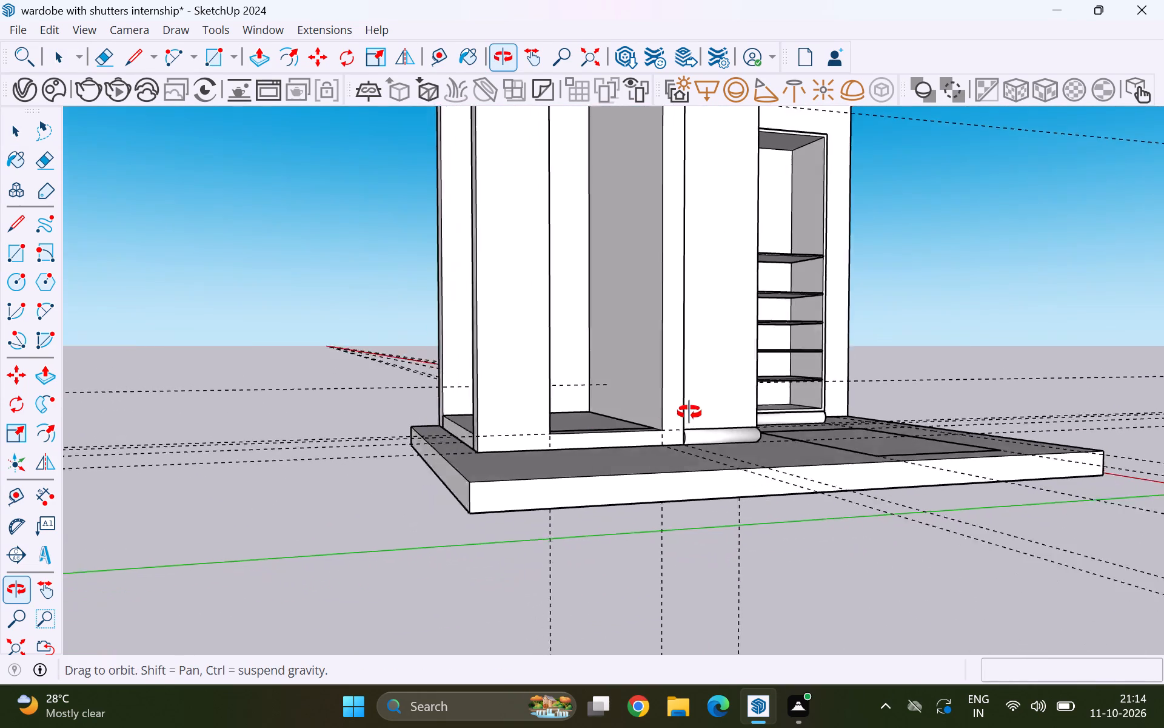
pyautogui.moveTo(689, 413); pyautogui.dragTo(733, 415, button='middle')
pyautogui.moveTo(734, 416); pyautogui.dragTo(609, 484, button='middle')
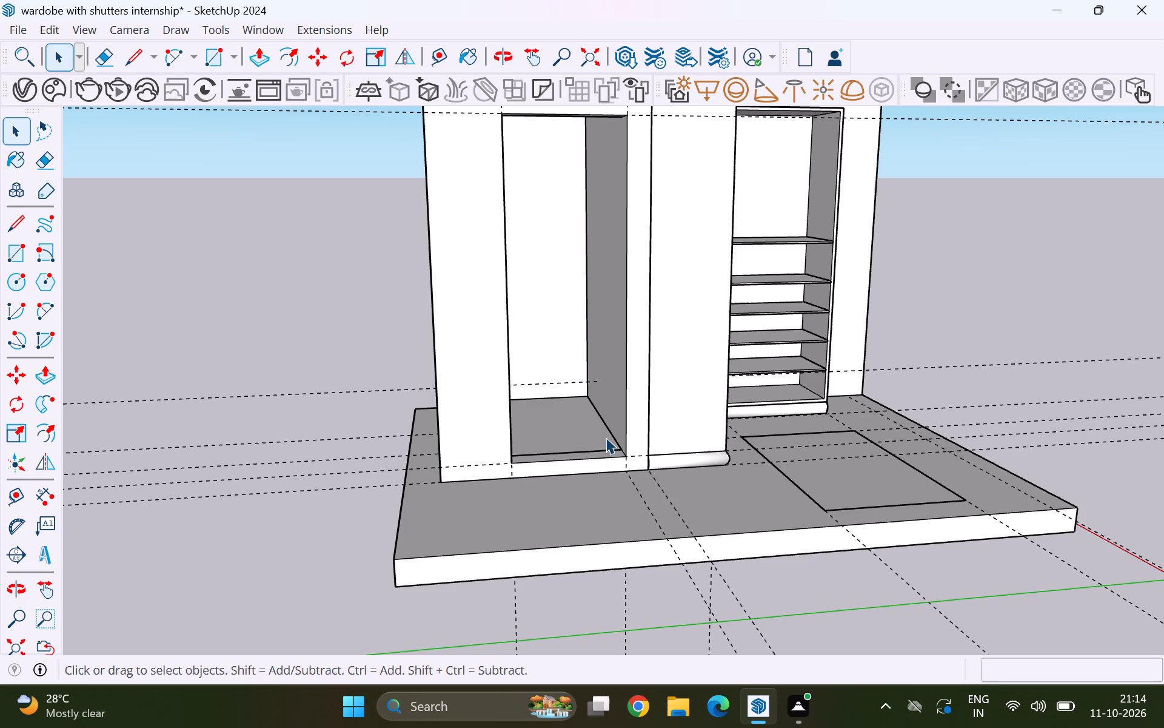
pyautogui.scroll(1, 652, 430)
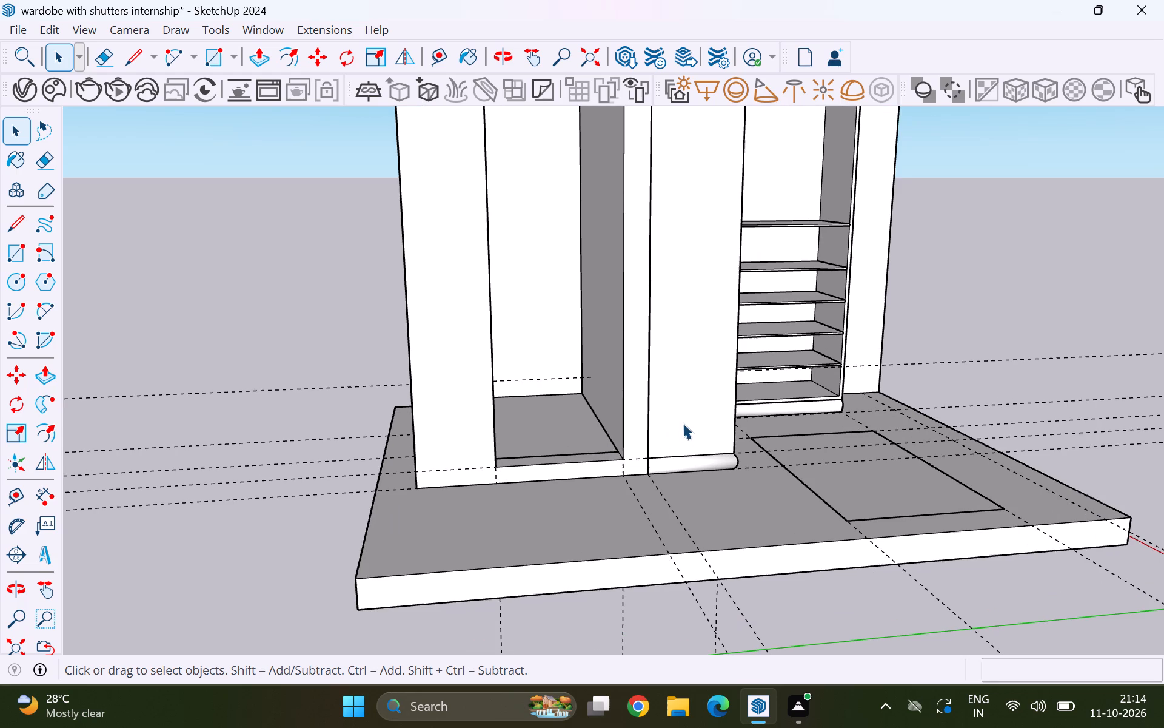
# Measure the width of the wall strip between the side wall's outer edge and the door opening.
pyautogui.scroll(-4, 683, 423)
pyautogui.scroll(-3, 600, 414)
pyautogui.scroll(1, 533, 369)
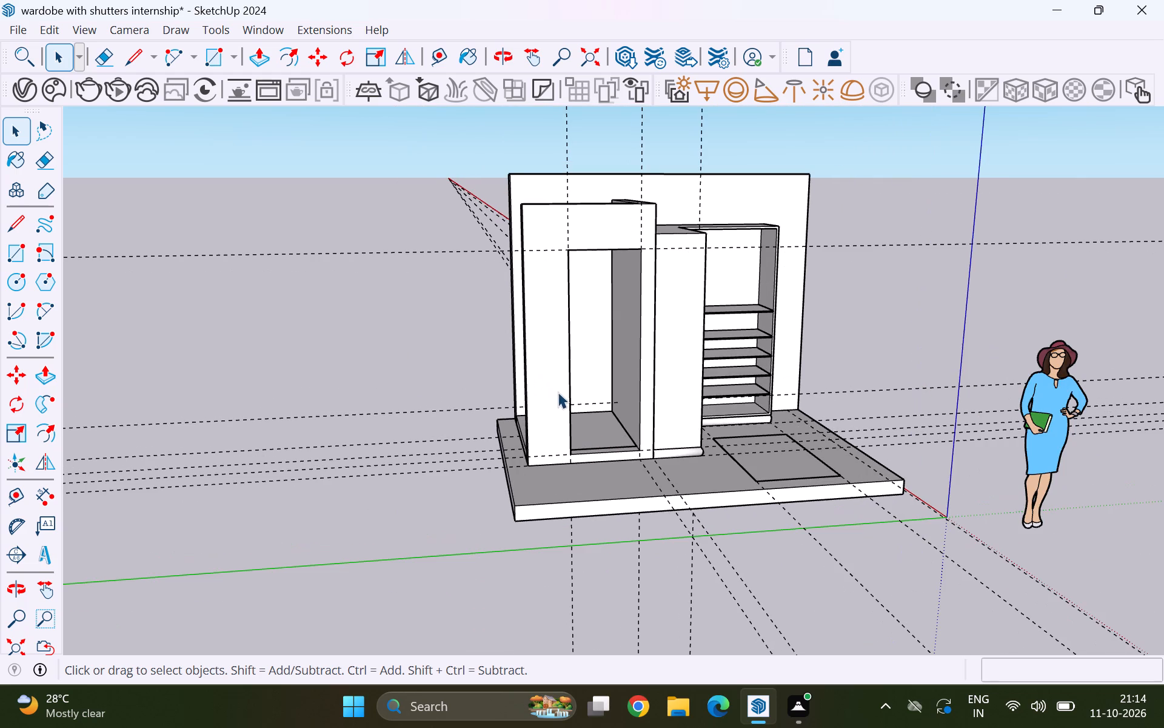
pyautogui.moveTo(551, 393); pyautogui.dragTo(512, 398, button='middle')
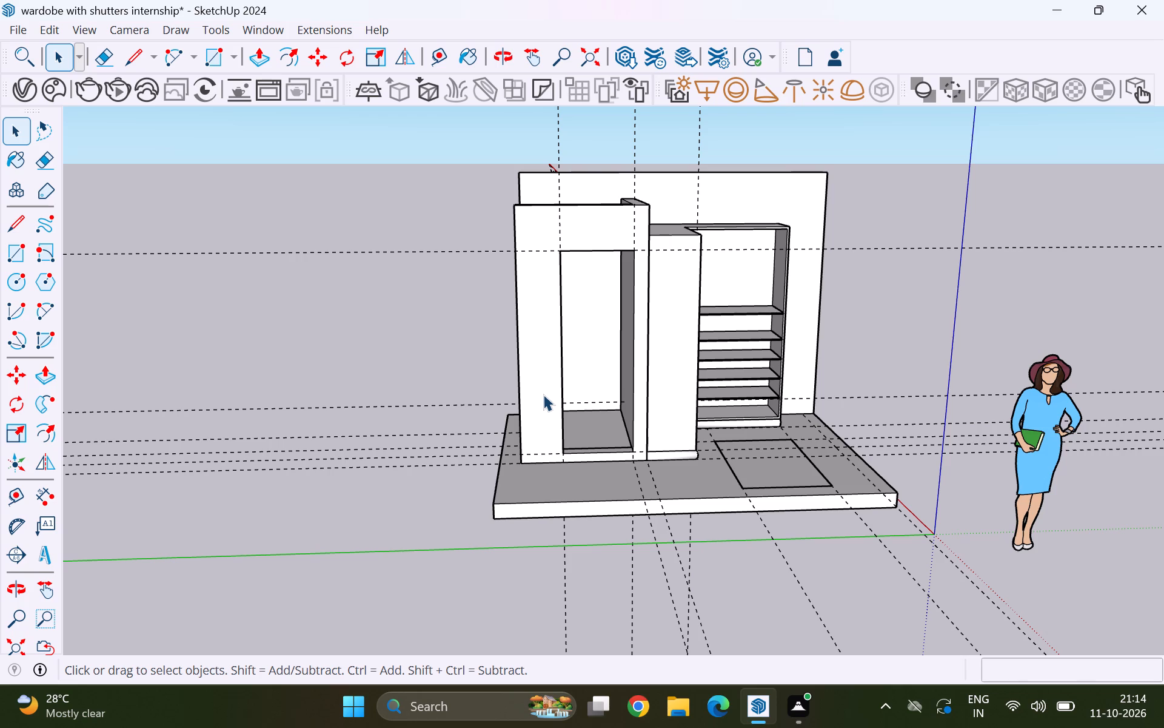
pyautogui.scroll(4, 544, 396)
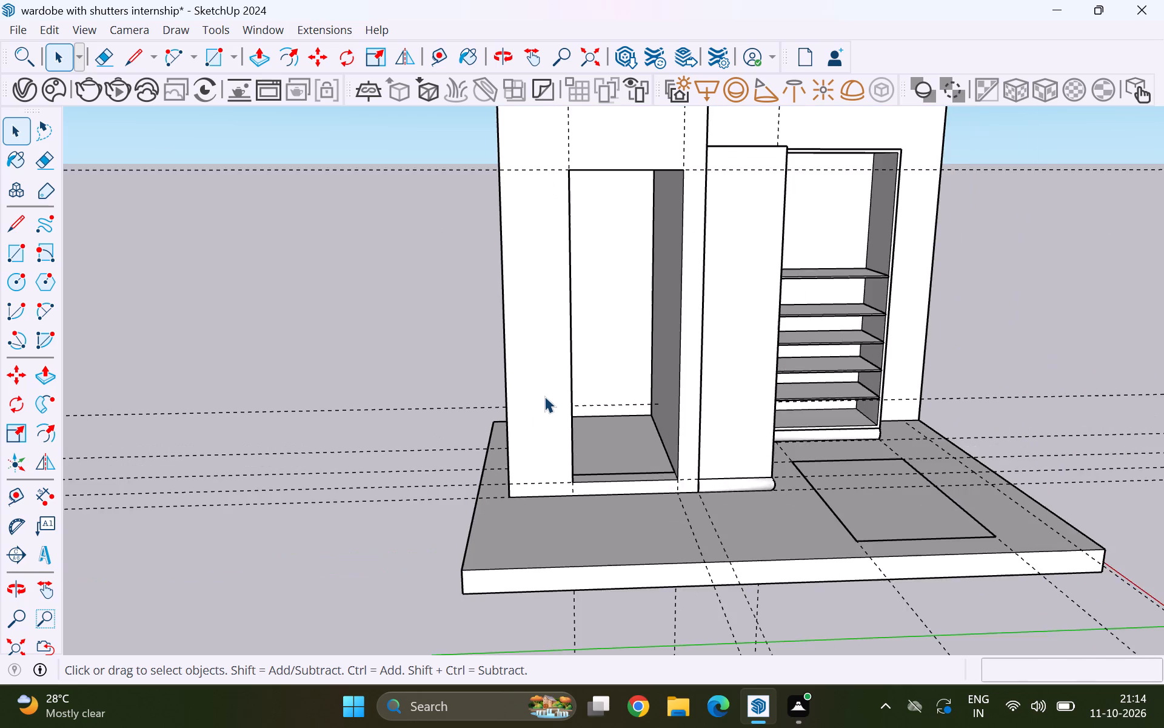
pyautogui.scroll(8, 544, 396)
pyautogui.press('t')
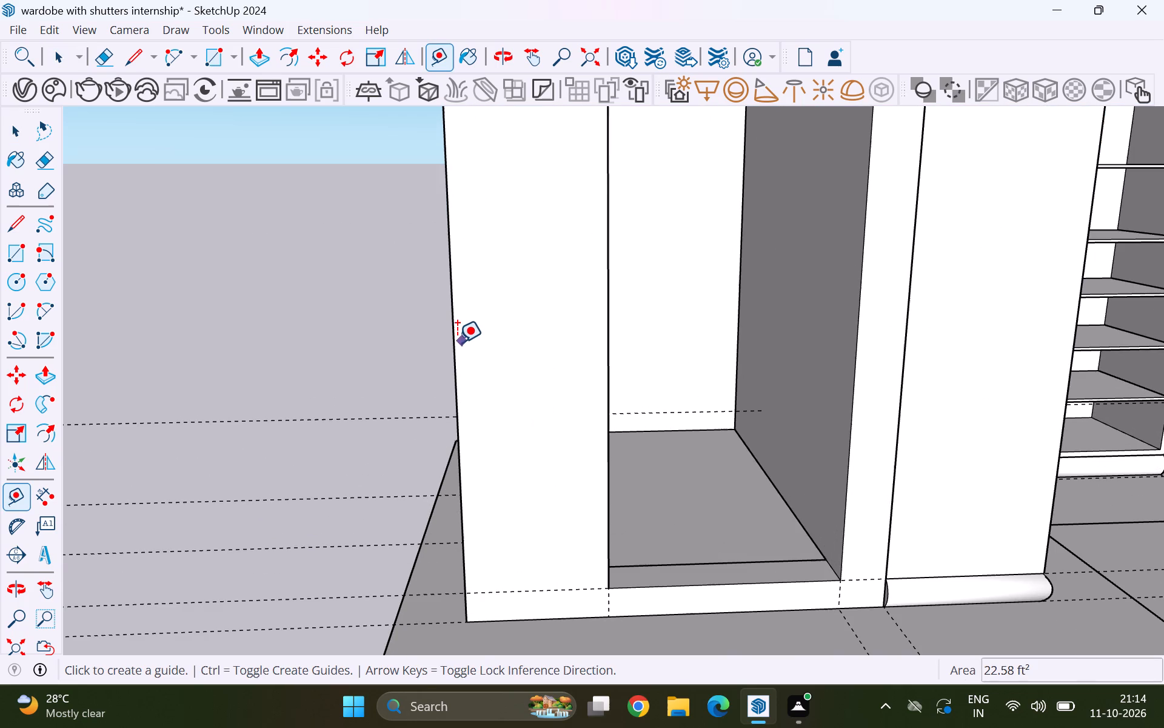
pyautogui.click(457, 342)
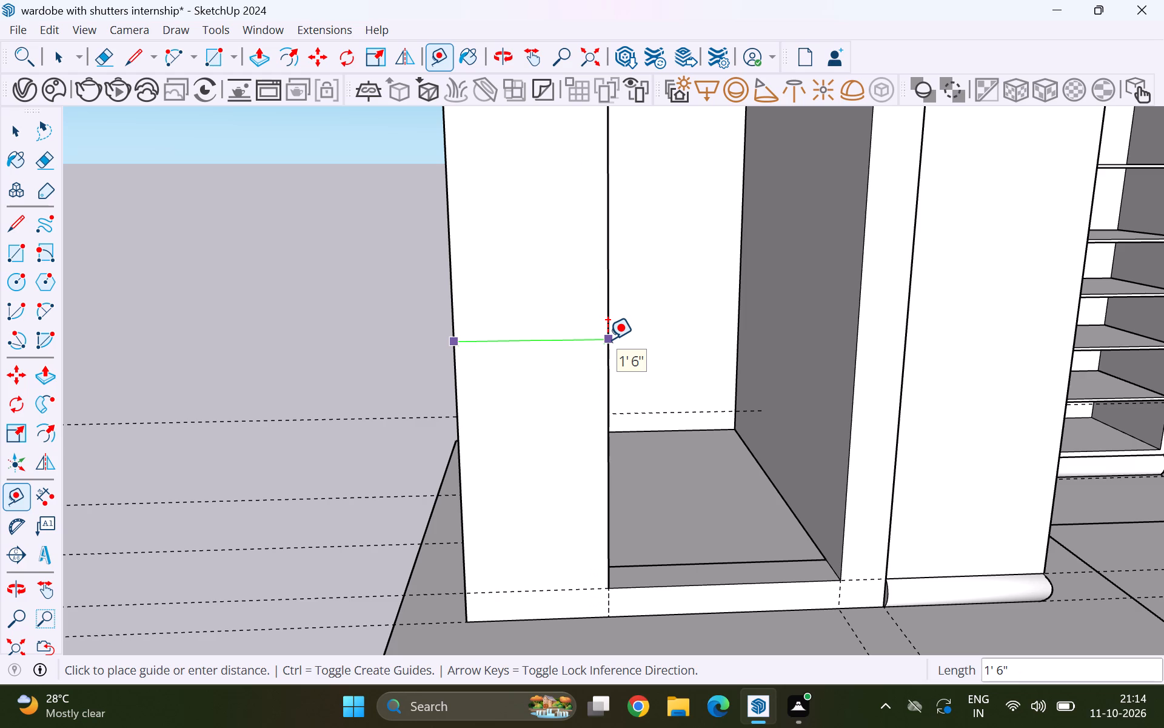
pyautogui.press('space')
# Measure how far the floor slab extends past the side wall's outer bottom corner to the slab's edge.
pyautogui.scroll(-4, 589, 348)
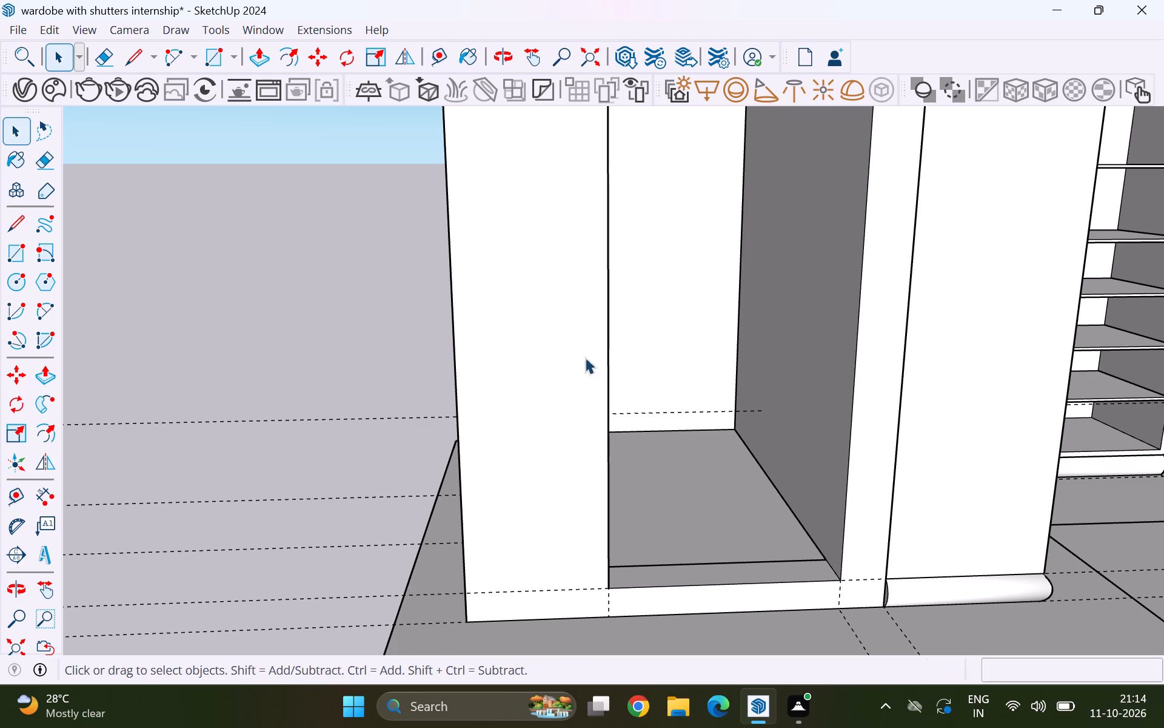
pyautogui.scroll(-6, 585, 357)
pyautogui.moveTo(595, 439); pyautogui.dragTo(545, 504, button='middle')
pyautogui.middleClick(545, 504)
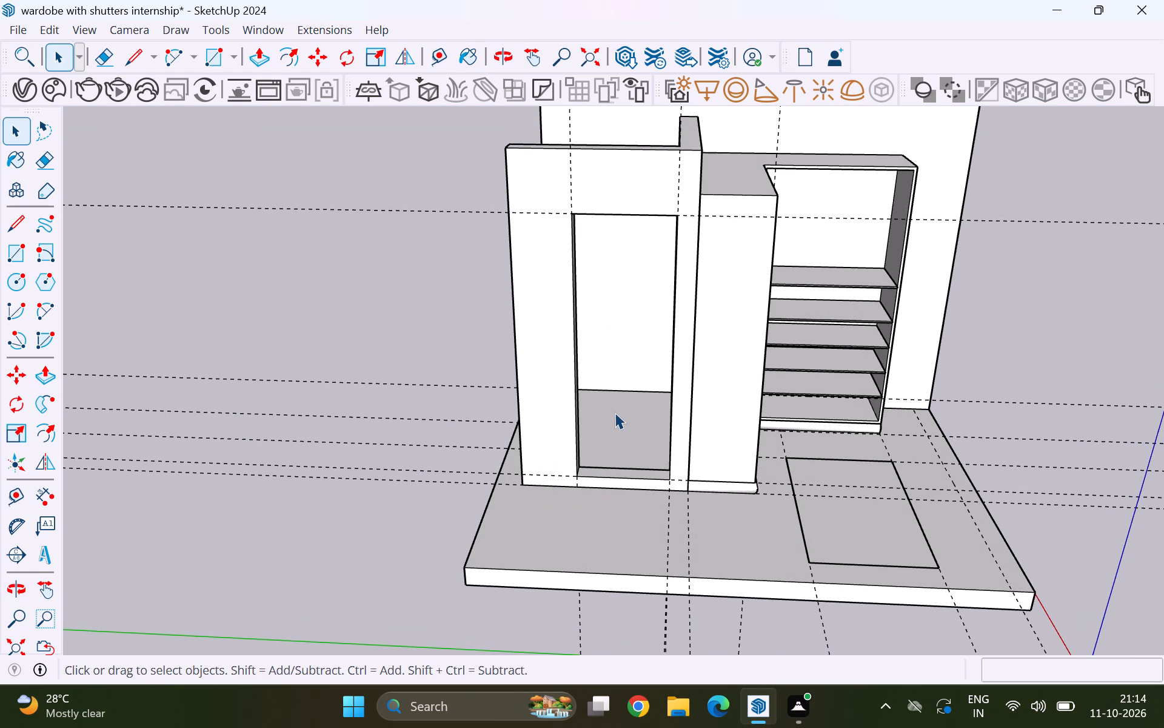
pyautogui.moveTo(487, 468); pyautogui.dragTo(551, 522, button='middle')
pyautogui.scroll(2, 521, 487)
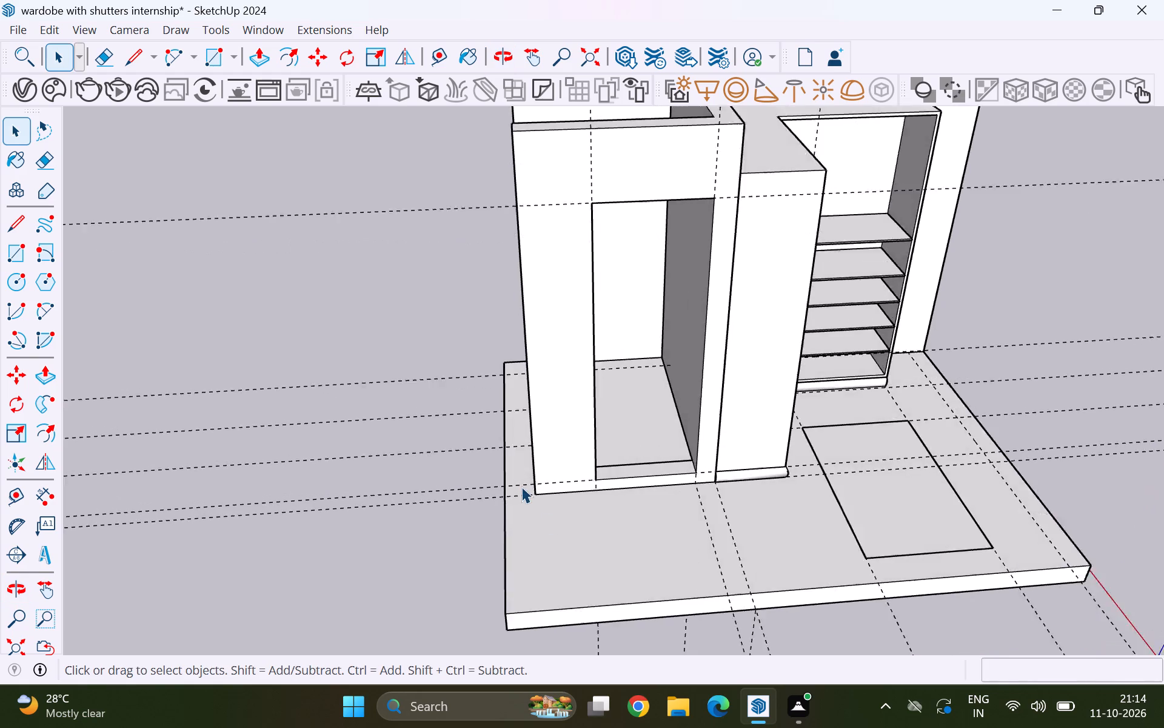
pyautogui.scroll(8, 521, 487)
pyautogui.press('t')
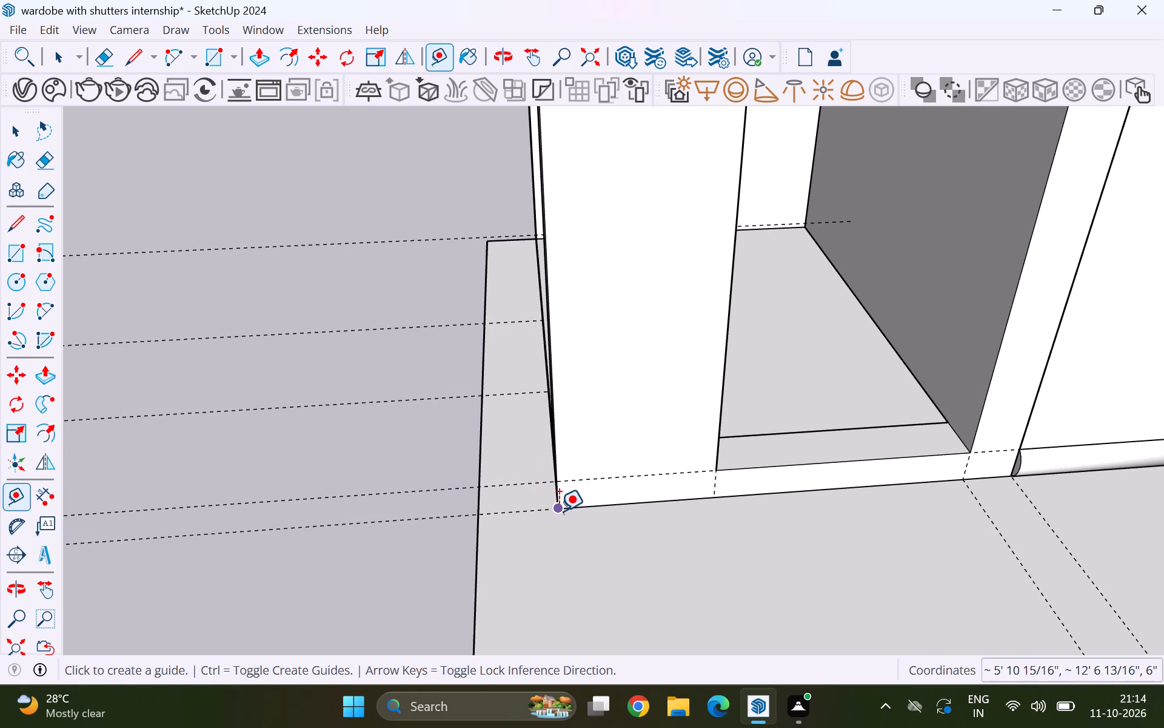
pyautogui.click(559, 511)
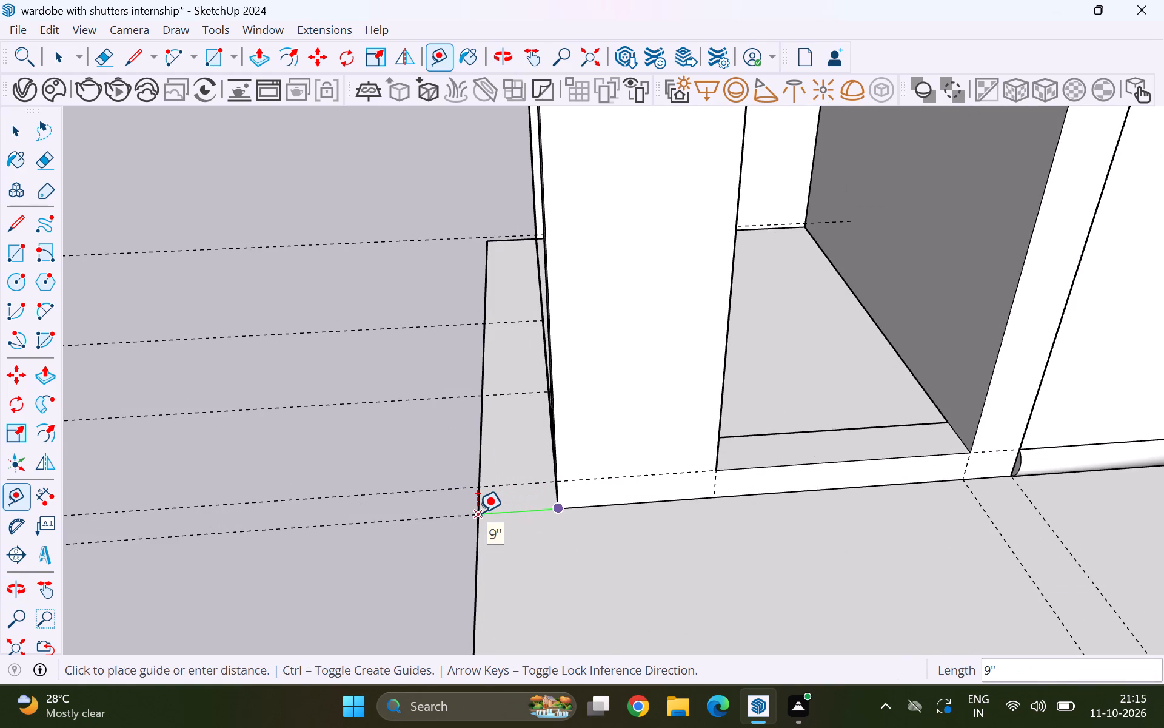
pyautogui.press('space')
pyautogui.scroll(-1, 402, 428)
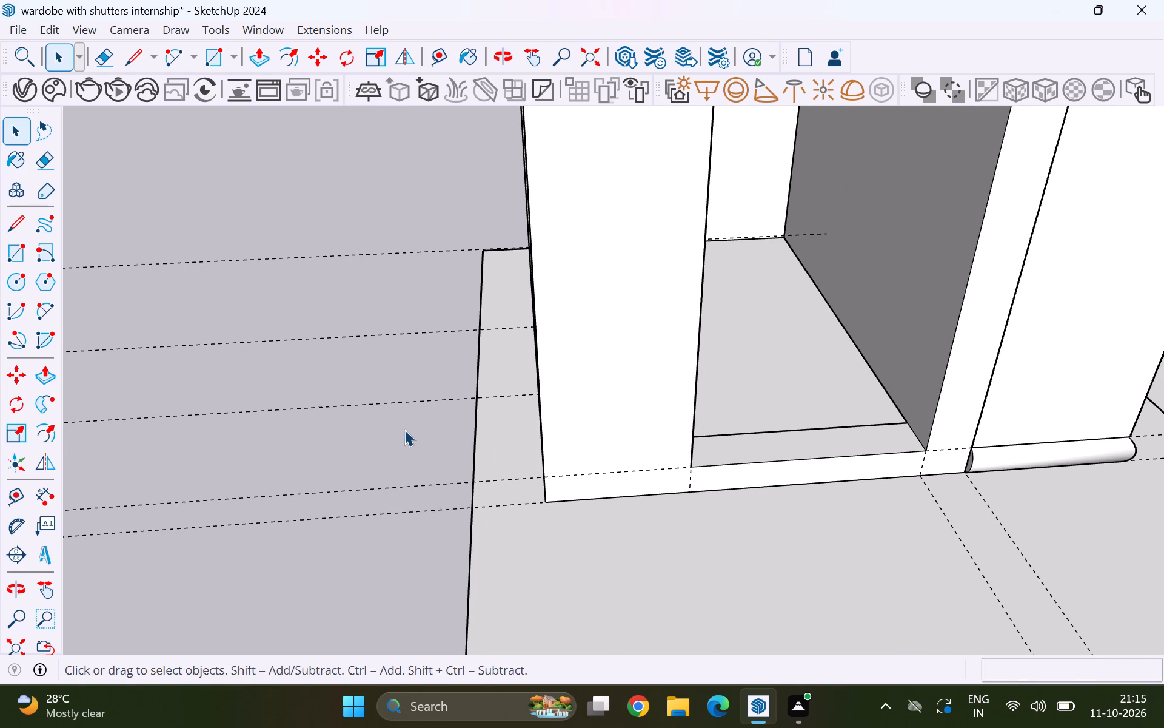
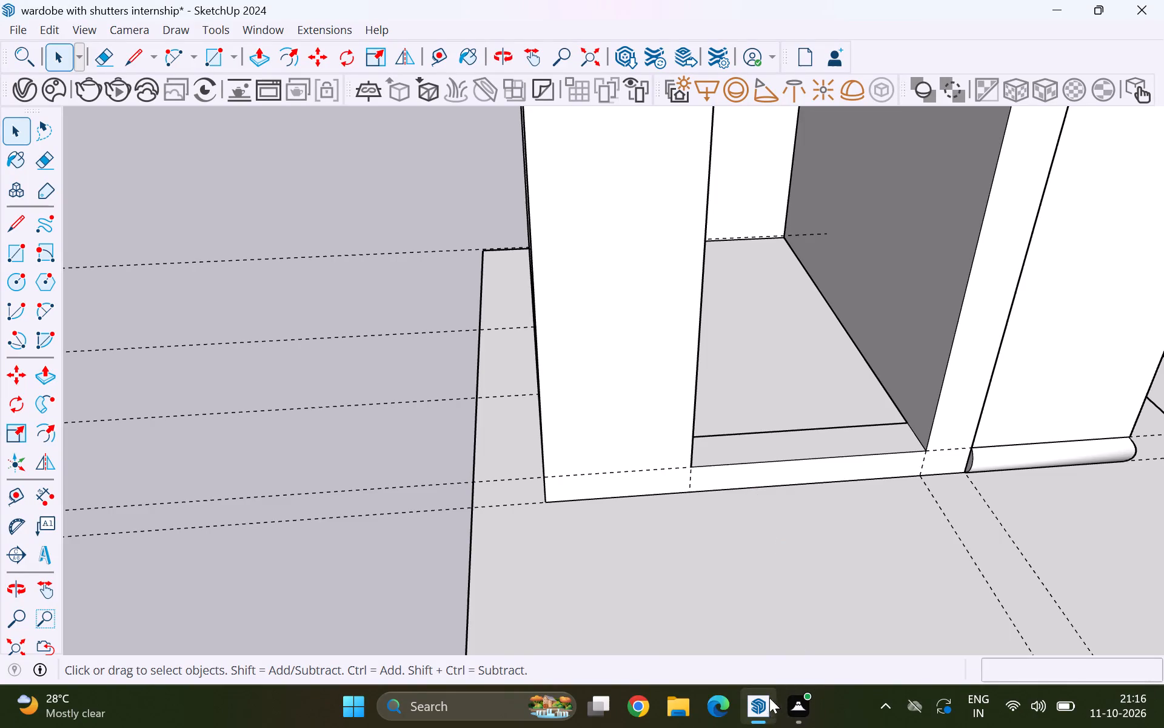
# Examine the wardrobe, surrounding walls, door opening and raised floor slab from all sides.
pyautogui.scroll(-9, 238, 403)
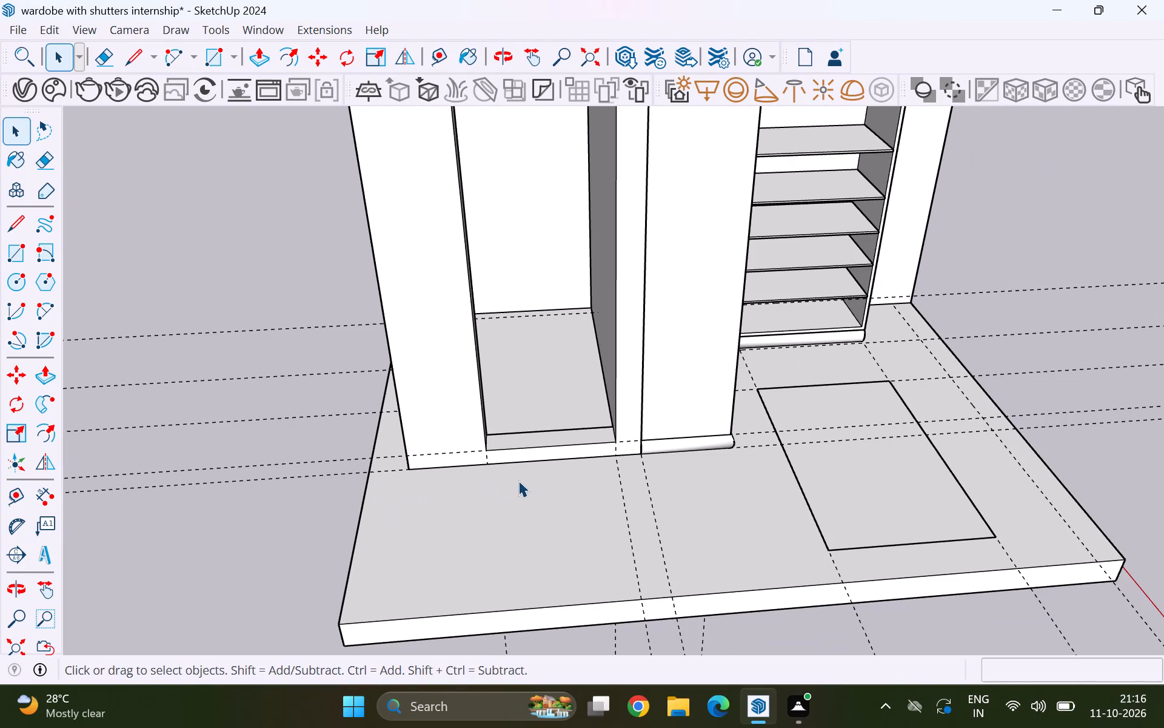
pyautogui.scroll(-2, 521, 479)
pyautogui.moveTo(394, 522); pyautogui.dragTo(904, 433, button='middle')
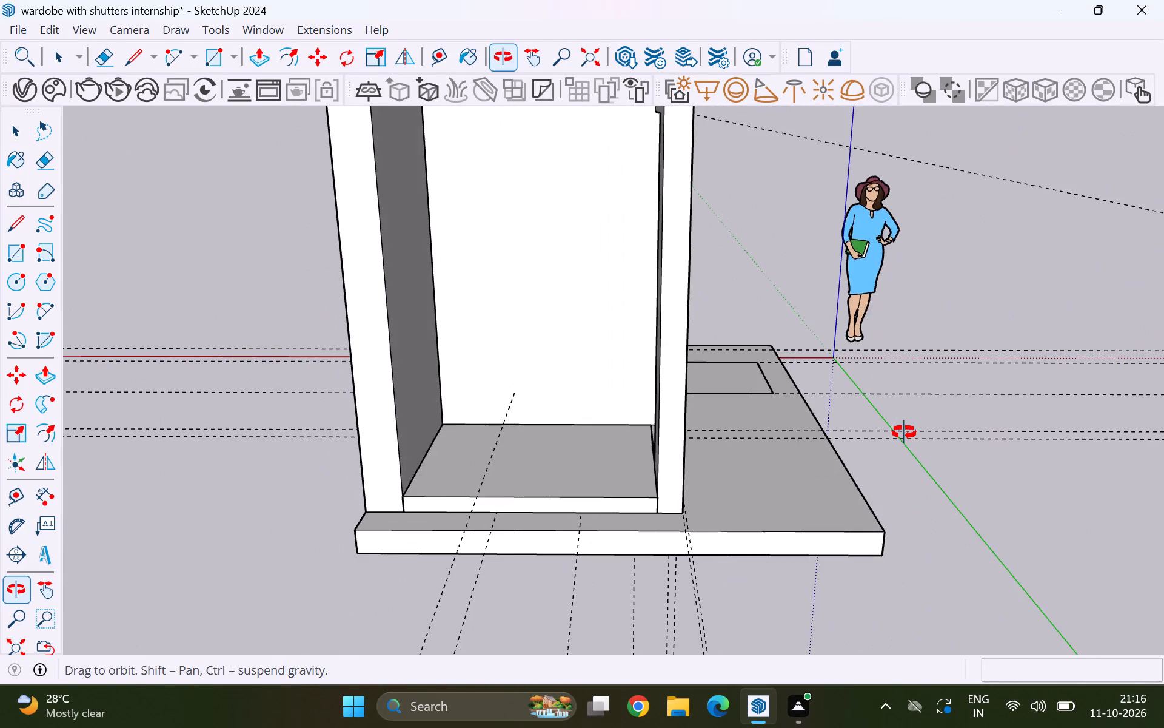
pyautogui.moveTo(904, 433); pyautogui.dragTo(330, 476, button='middle')
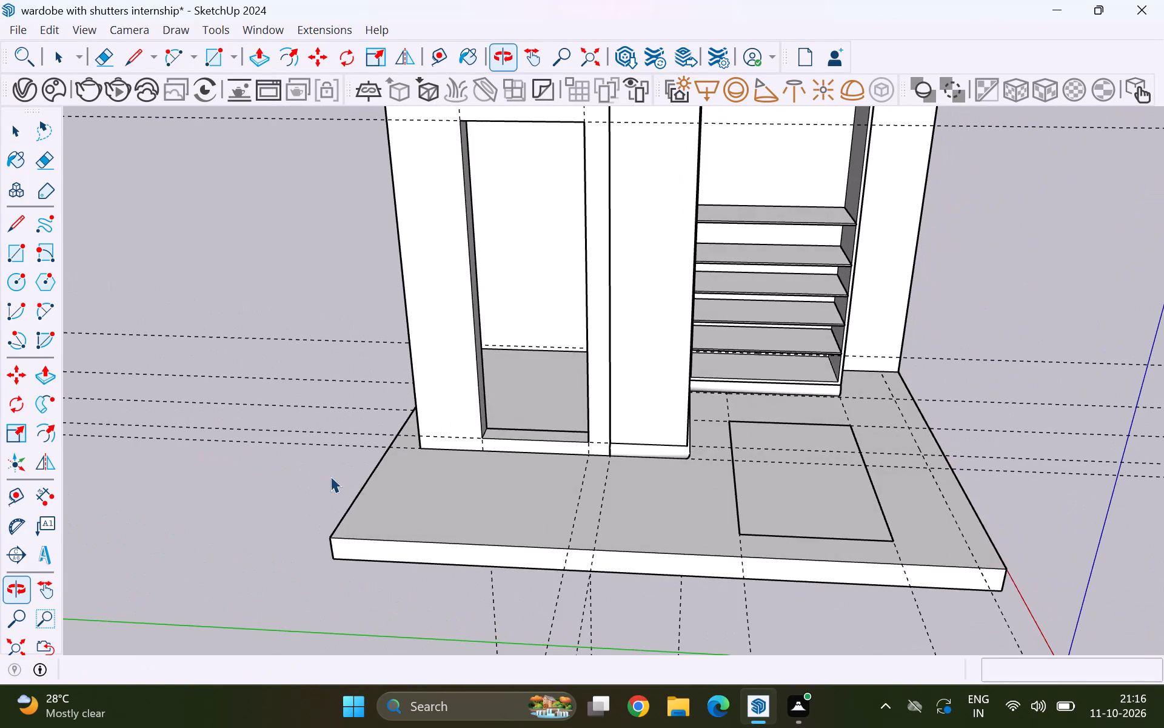
pyautogui.scroll(-7, 580, 469)
pyautogui.moveTo(860, 512); pyautogui.dragTo(285, 570, button='middle')
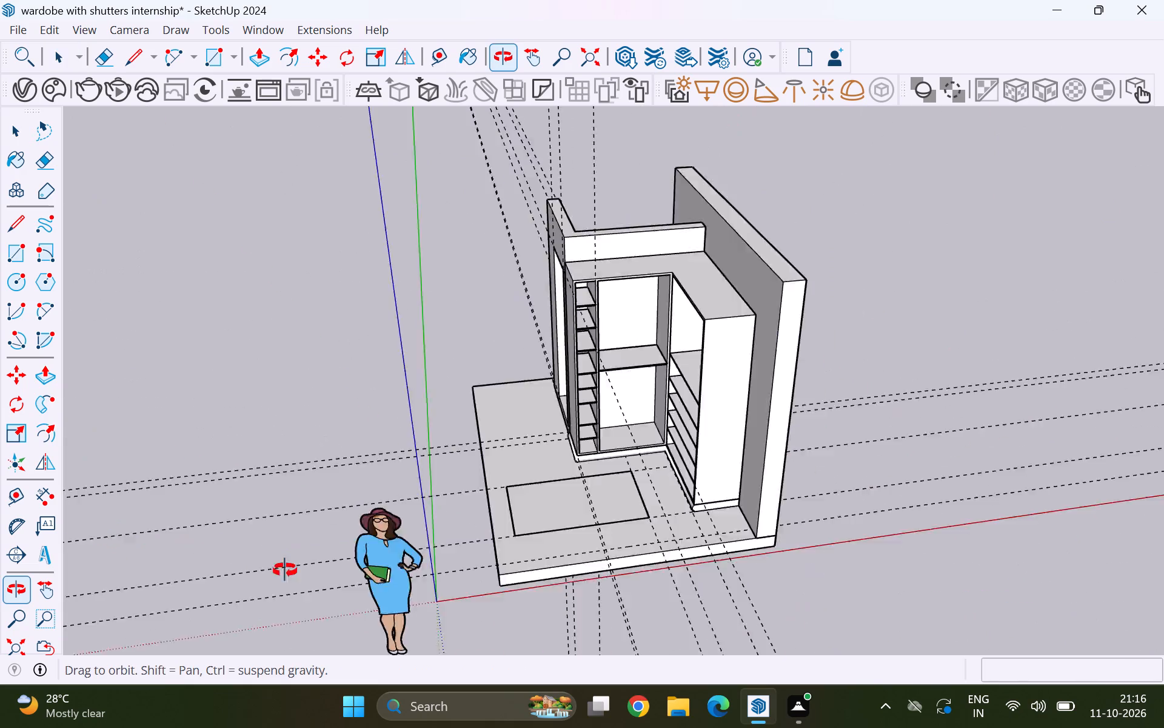
pyautogui.moveTo(285, 570); pyautogui.dragTo(219, 570, button='middle')
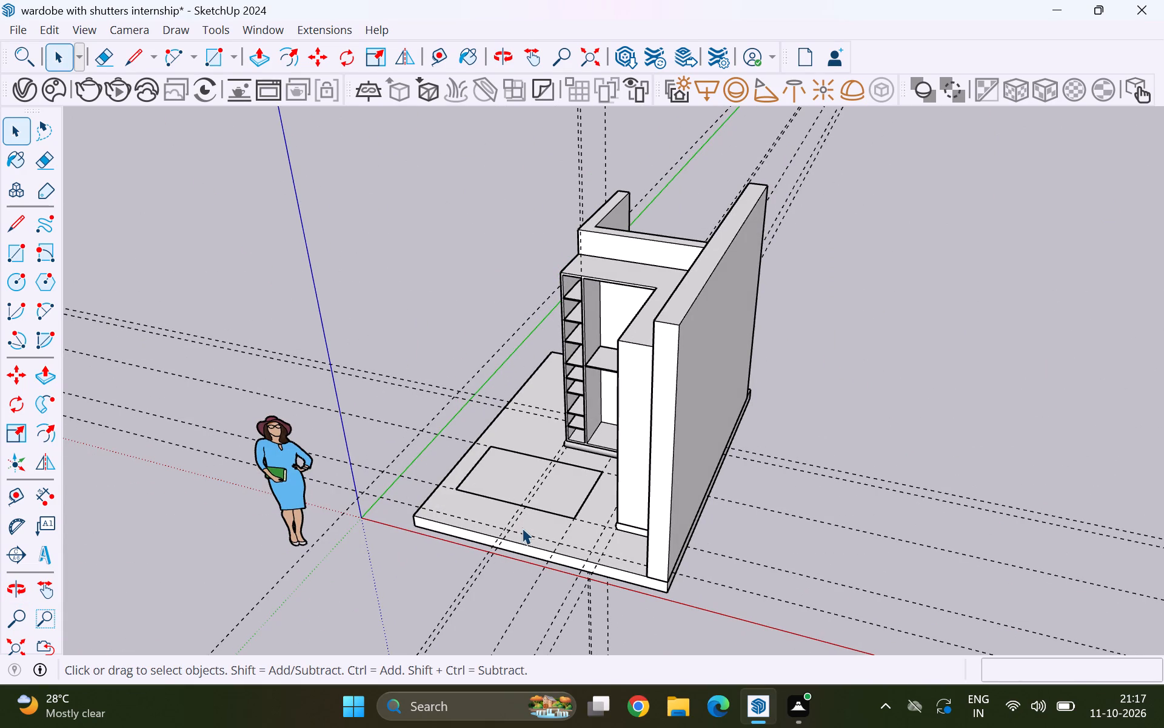
pyautogui.scroll(-3, 623, 534)
pyautogui.moveTo(512, 576); pyautogui.dragTo(1100, 530, button='middle')
pyautogui.scroll(3, 872, 556)
pyautogui.scroll(4, 714, 376)
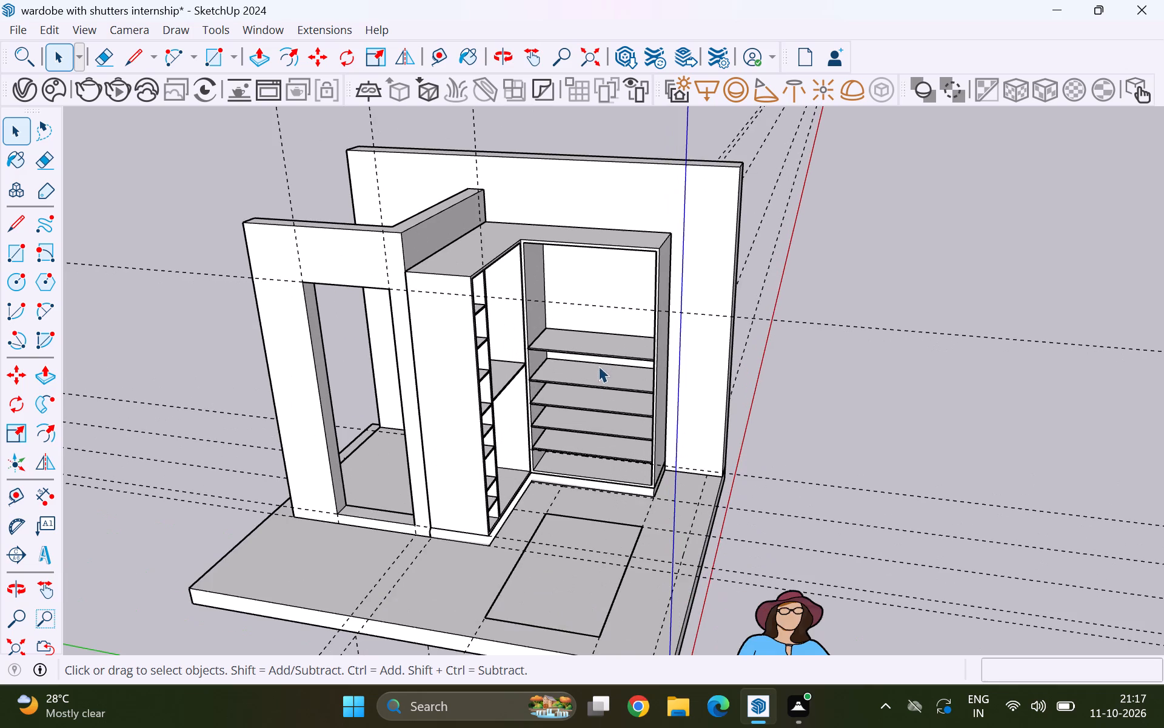
pyautogui.scroll(1, 560, 509)
pyautogui.moveTo(560, 509); pyautogui.dragTo(601, 388, button='middle')
pyautogui.middleClick(601, 388)
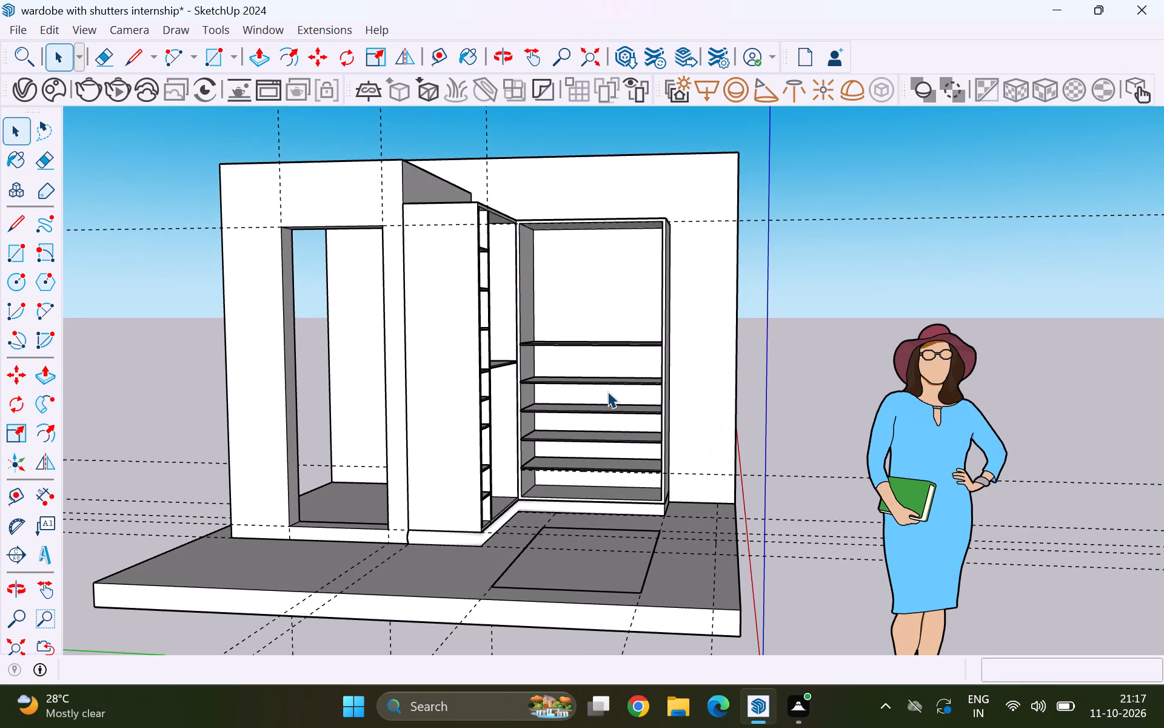
pyautogui.moveTo(355, 438); pyautogui.dragTo(780, 456, button='middle')
pyautogui.scroll(1, 358, 438)
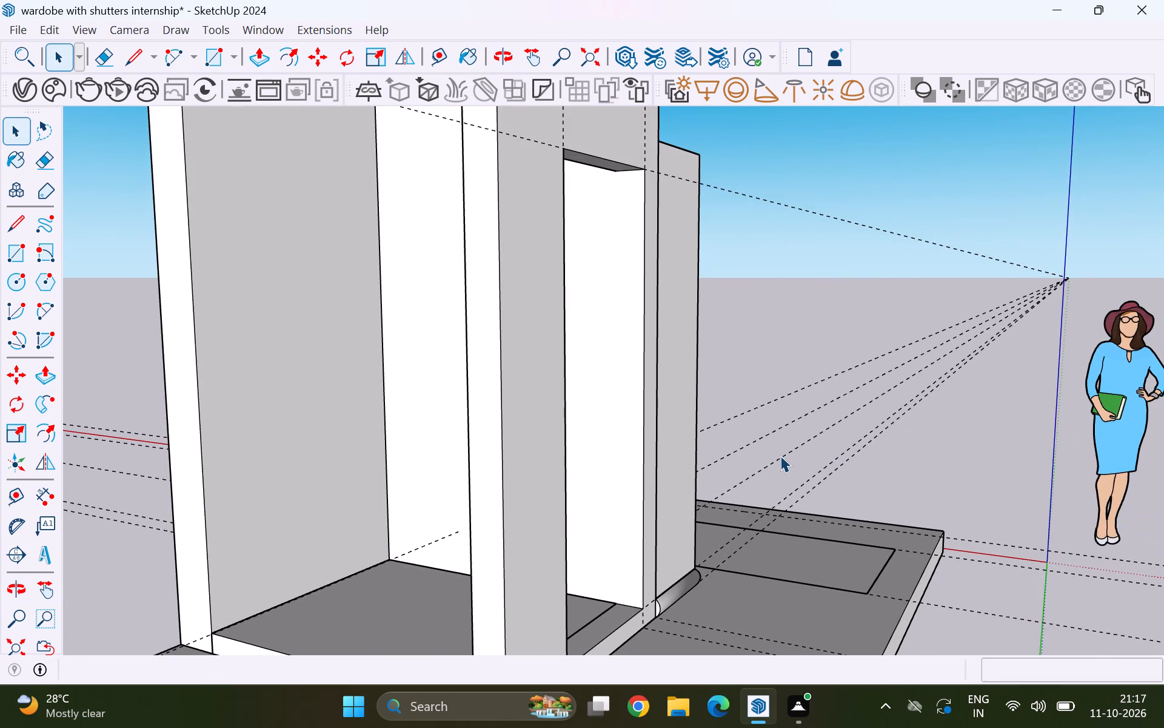
pyautogui.scroll(-6, 570, 436)
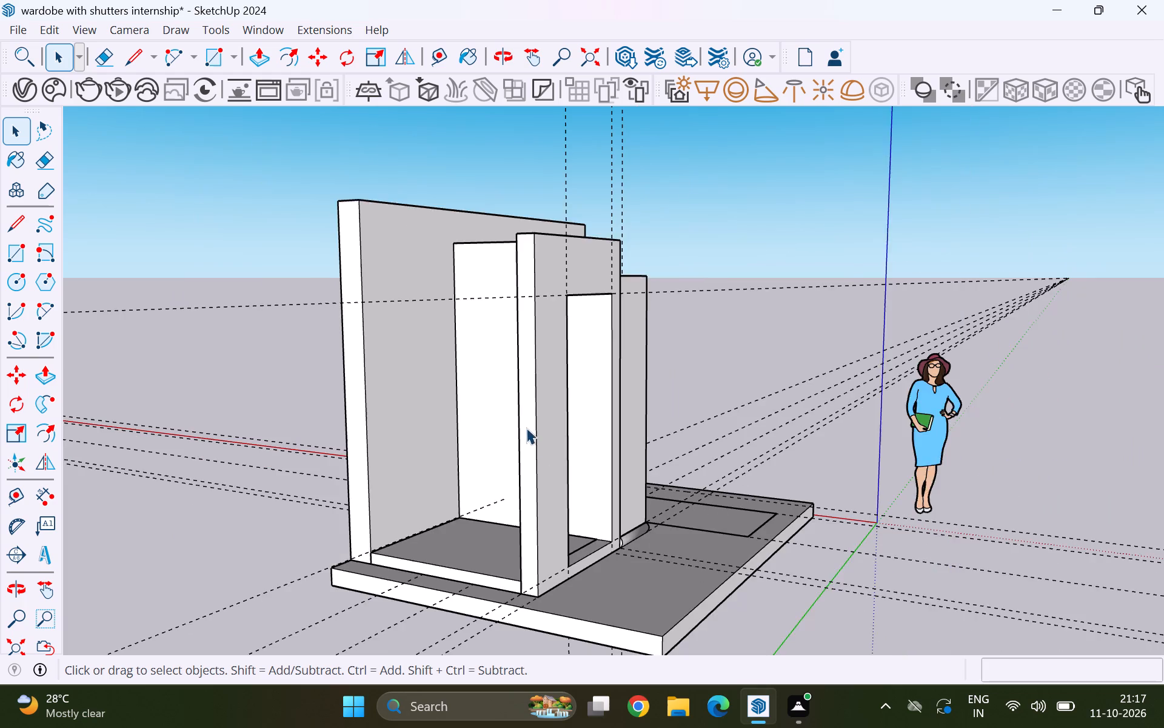
pyautogui.scroll(-1, 529, 430)
pyautogui.moveTo(631, 368); pyautogui.dragTo(678, 519, button='middle')
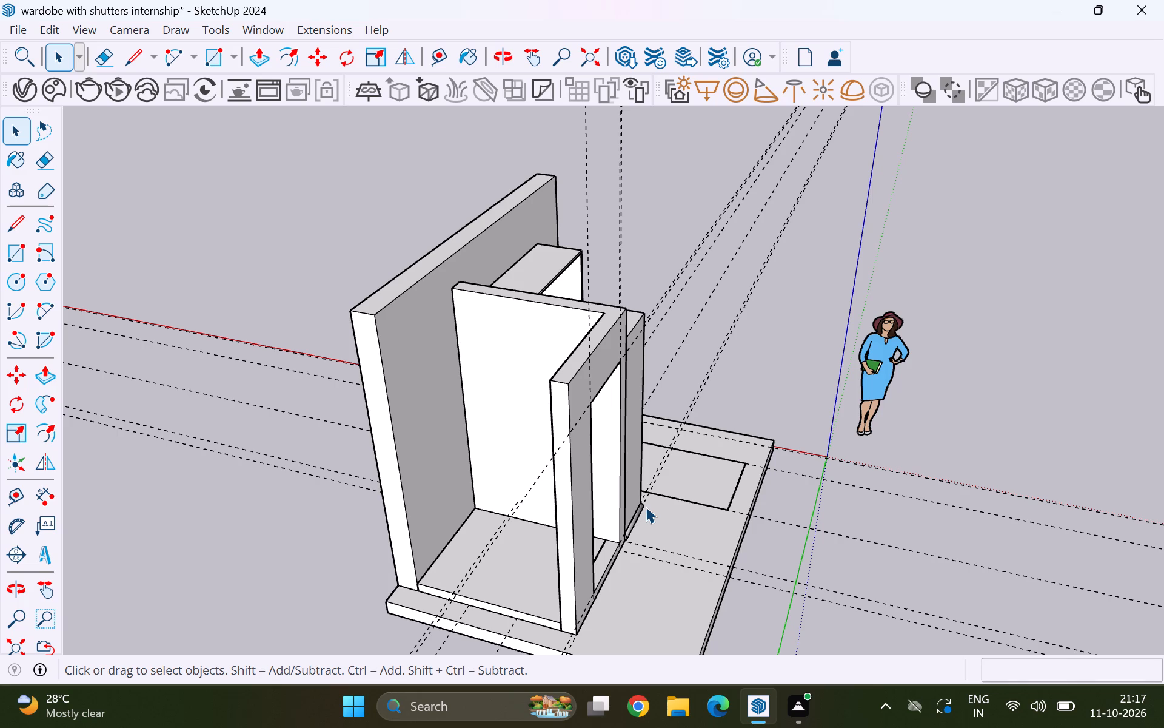
pyautogui.scroll(-4, 609, 312)
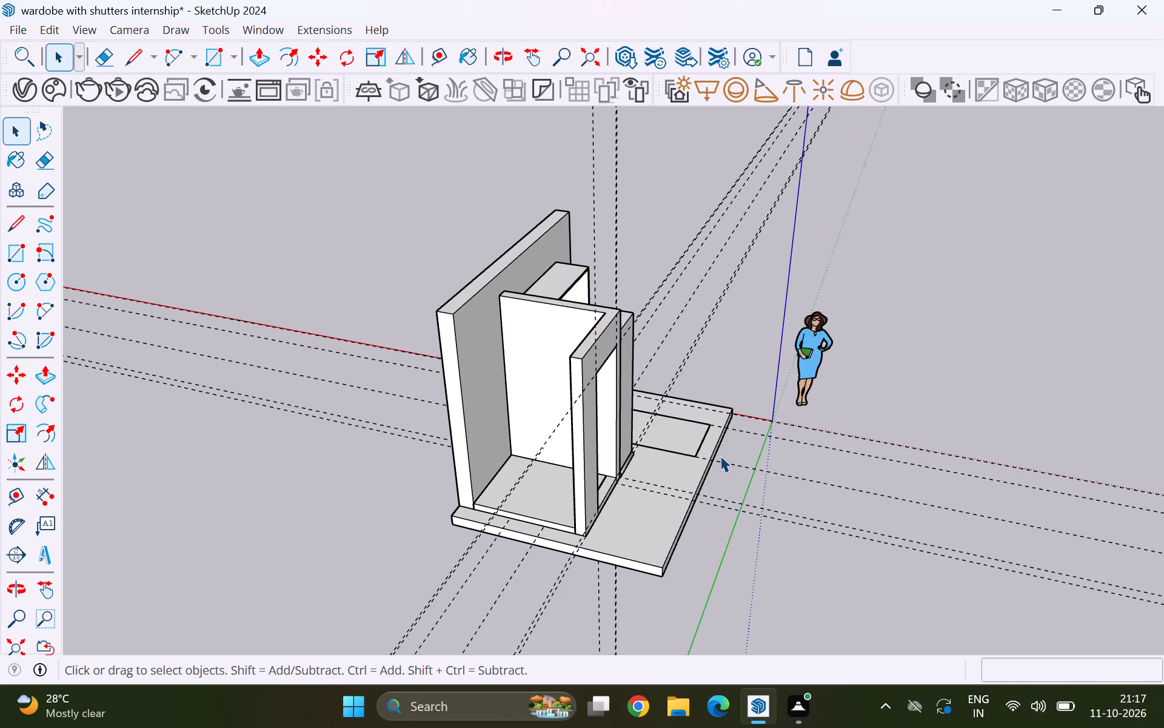
pyautogui.moveTo(720, 456); pyautogui.dragTo(424, 488, button='middle')
# Inspect the rectangular outline on the floor slab in front of the wardrobe and its spacing to the slab edges.
pyautogui.scroll(4, 696, 506)
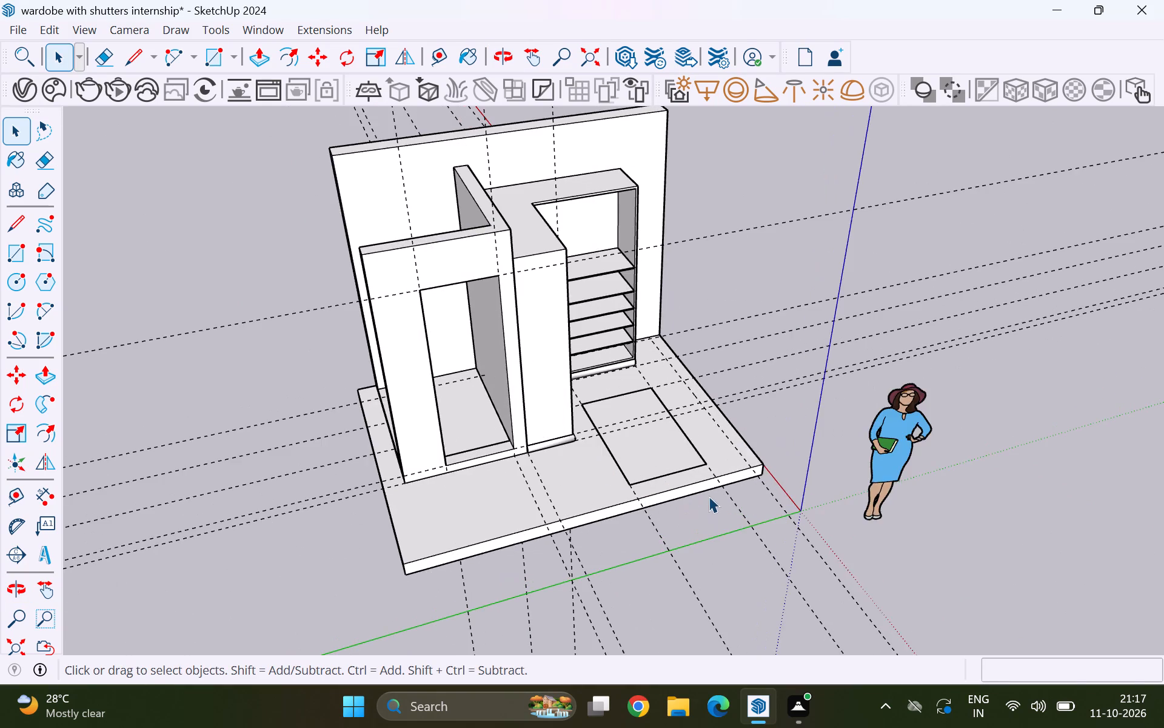
pyautogui.scroll(6, 695, 477)
pyautogui.moveTo(693, 468); pyautogui.dragTo(289, 470, button='middle')
pyautogui.scroll(-3, 590, 504)
pyautogui.scroll(1, 683, 458)
pyautogui.moveTo(683, 458); pyautogui.dragTo(438, 470, button='middle')
pyautogui.scroll(6, 629, 436)
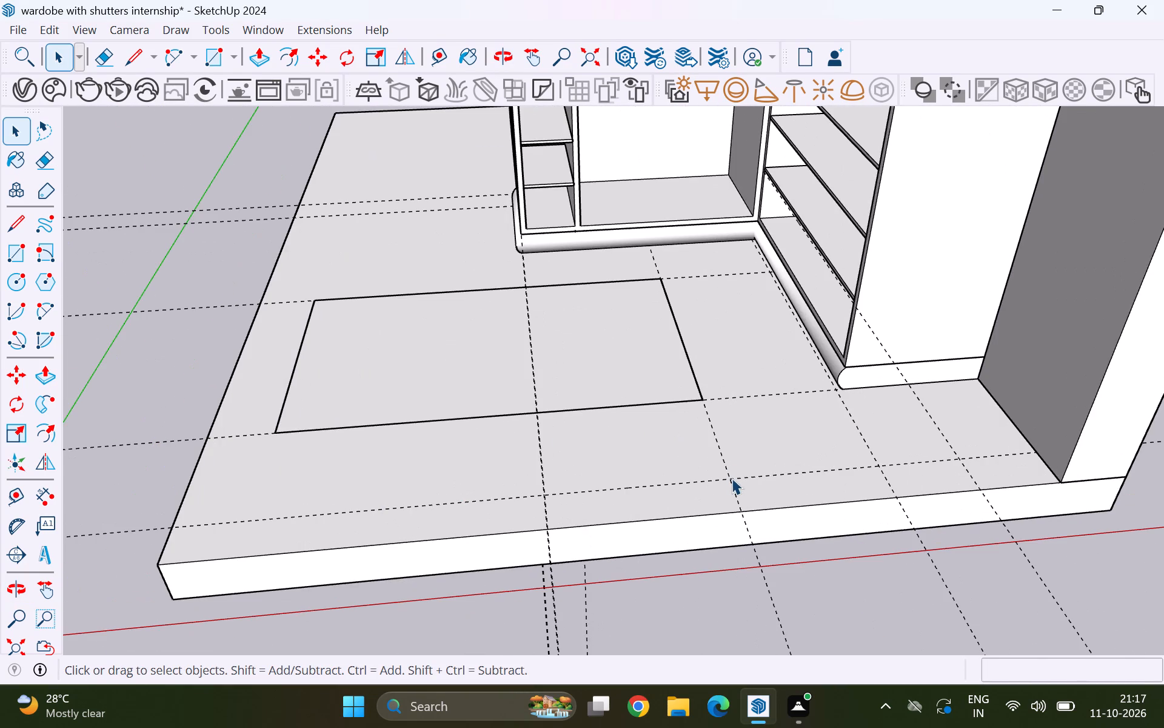
pyautogui.scroll(-15, 652, 506)
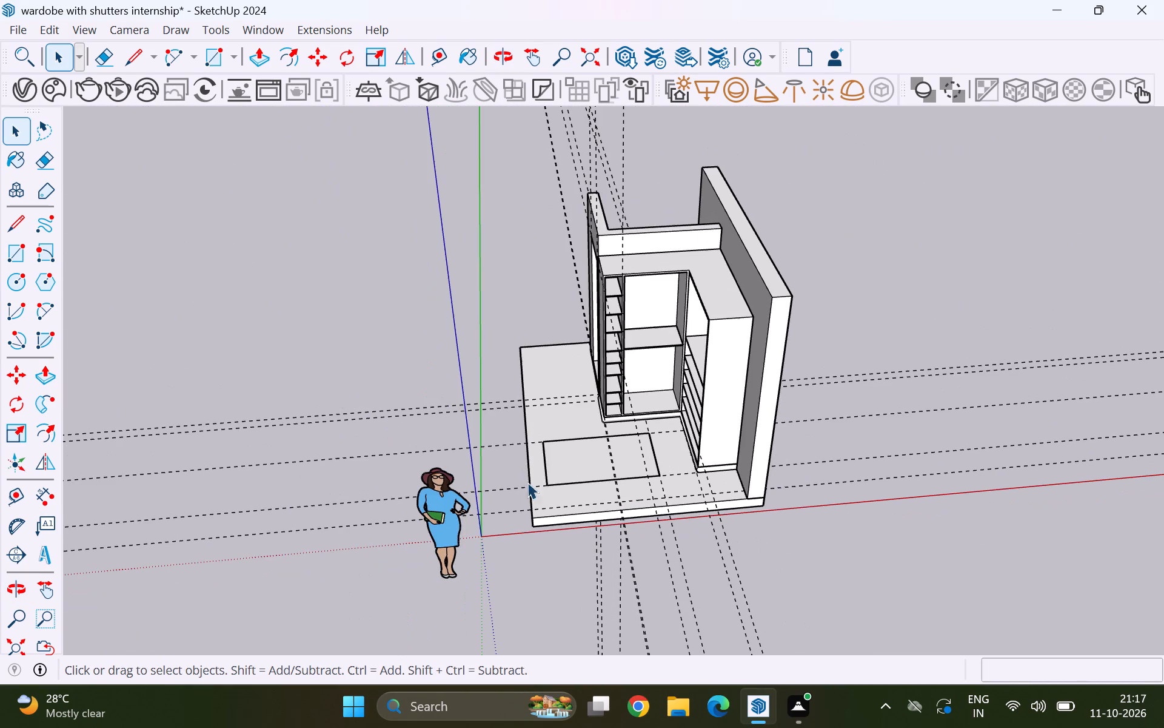
pyautogui.moveTo(307, 437); pyautogui.dragTo(734, 493, button='middle')
pyautogui.scroll(5, 674, 450)
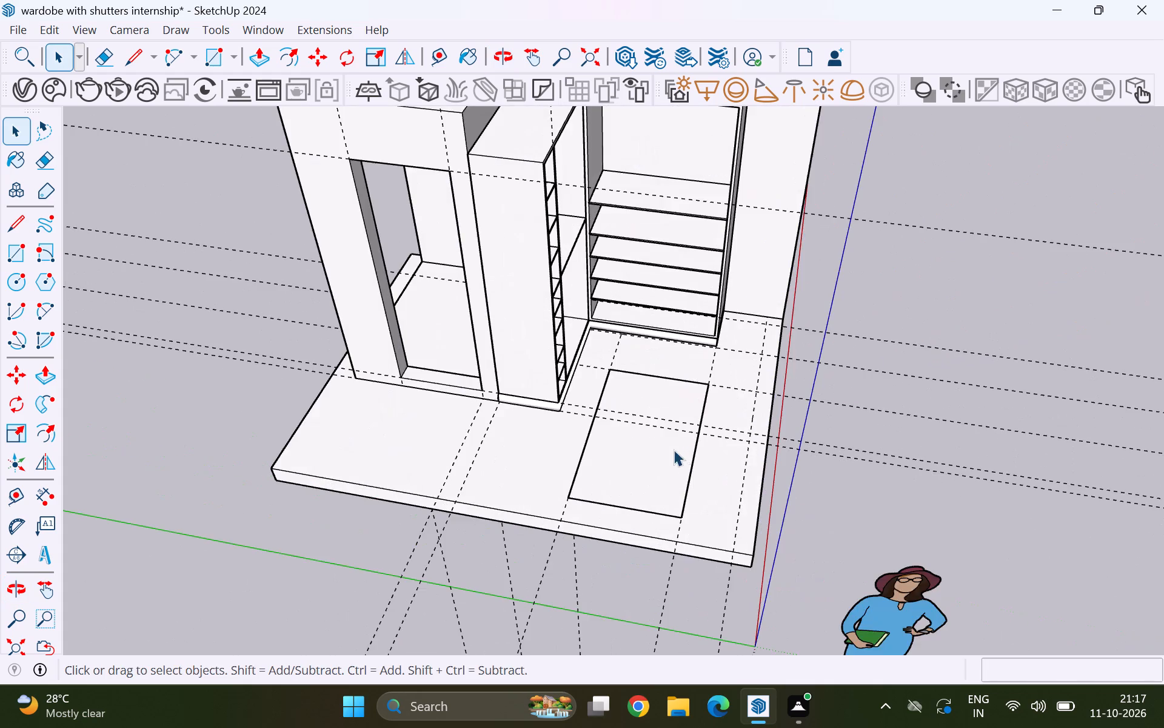
pyautogui.scroll(2, 717, 470)
pyautogui.moveTo(704, 479); pyautogui.dragTo(430, 505, button='middle')
pyautogui.scroll(9, 606, 463)
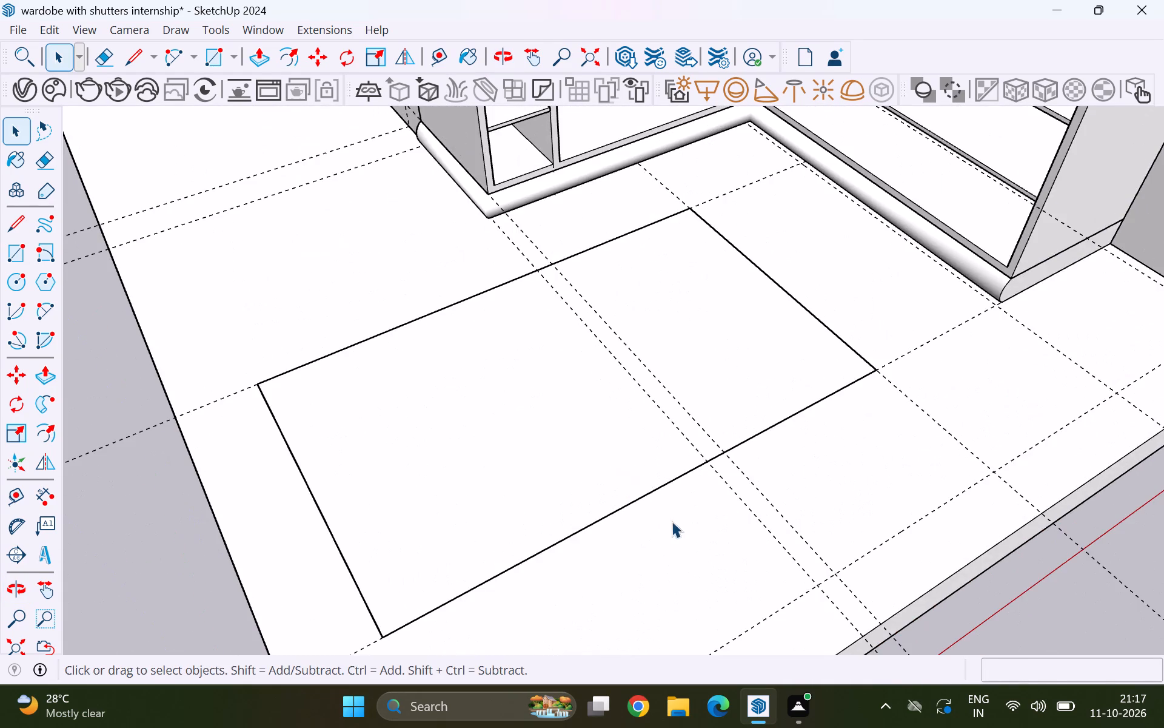
pyautogui.moveTo(671, 521); pyautogui.dragTo(410, 413, button='middle')
pyautogui.scroll(-5, 513, 419)
pyautogui.scroll(-7, 566, 484)
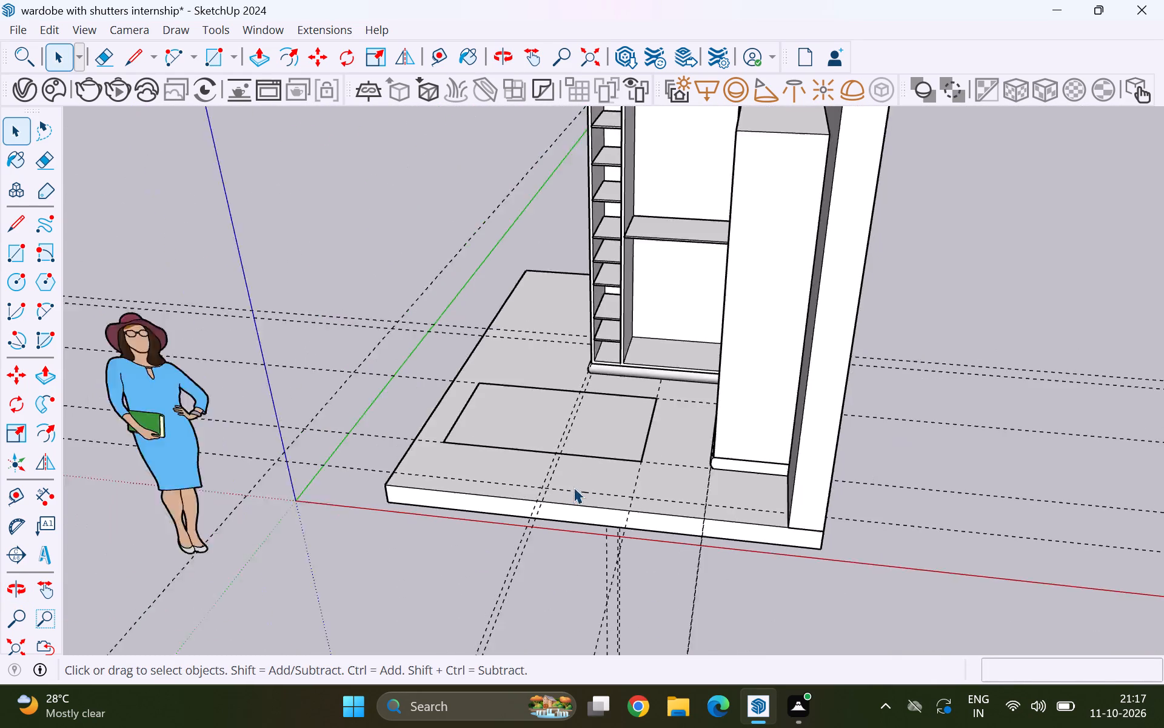
pyautogui.scroll(-3, 574, 487)
pyautogui.moveTo(472, 453); pyautogui.dragTo(723, 442, button='middle')
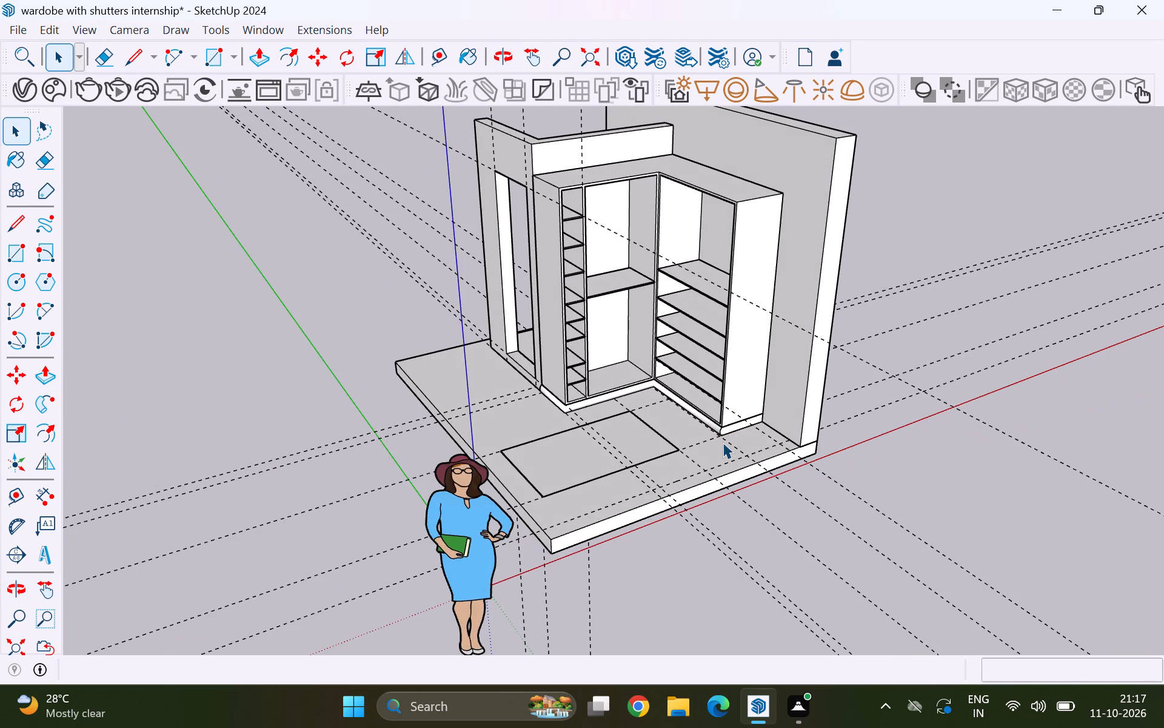
pyautogui.scroll(-4, 675, 328)
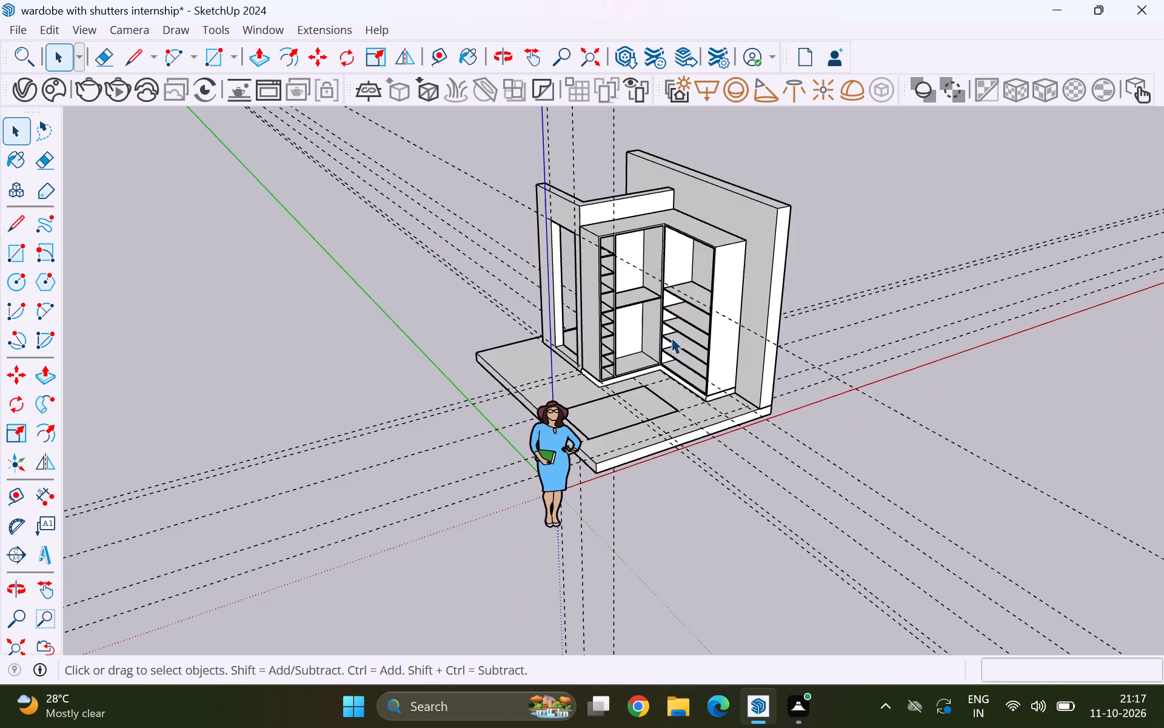
# Inspect the door opening's threshold, the slab around it, and the wardrobe's rounded base and lower shelves.
pyautogui.moveTo(511, 385); pyautogui.dragTo(799, 374, button='middle')
pyautogui.scroll(1, 798, 374)
pyautogui.scroll(4, 598, 352)
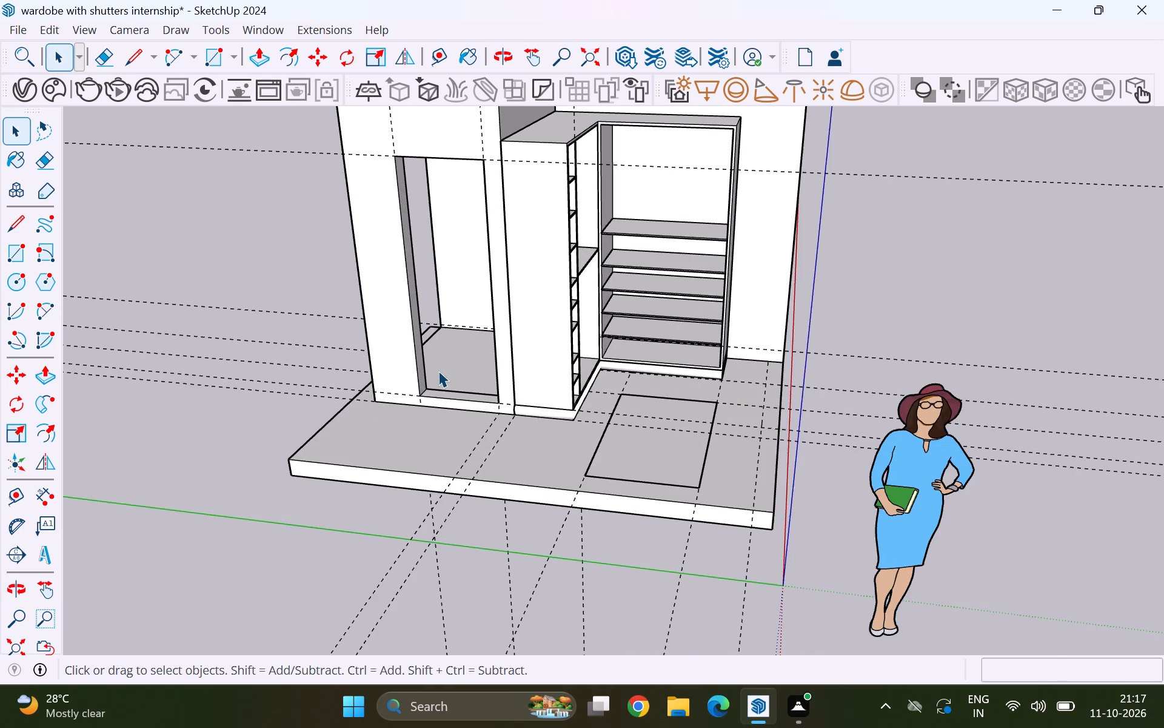
pyautogui.moveTo(438, 371); pyautogui.dragTo(857, 361, button='middle')
pyautogui.moveTo(432, 452); pyautogui.dragTo(752, 445, button='middle')
pyautogui.scroll(1, 552, 448)
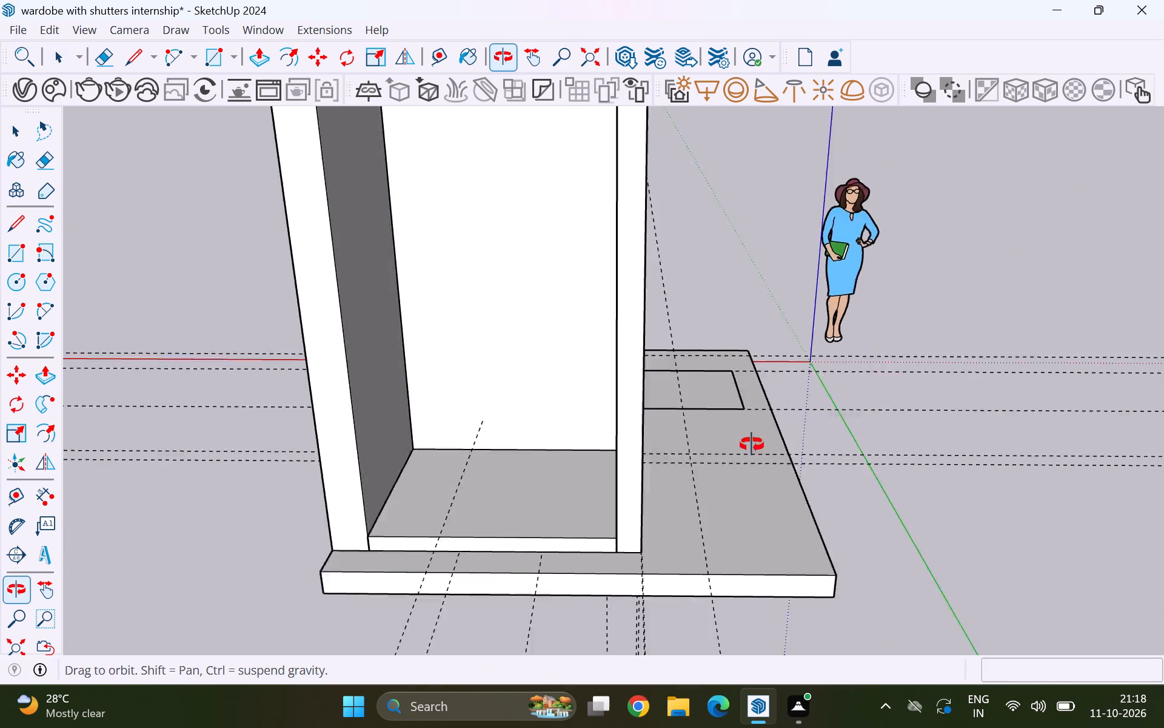
pyautogui.moveTo(752, 445); pyautogui.dragTo(160, 450, button='middle')
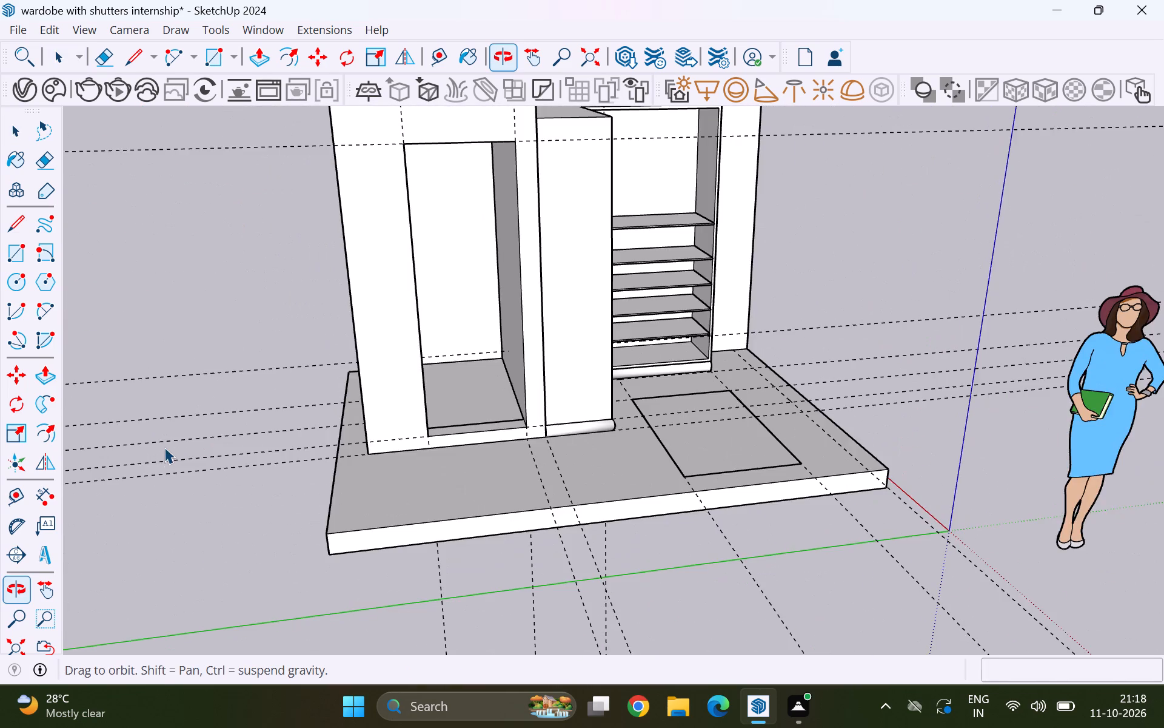
pyautogui.scroll(-6, 406, 411)
pyautogui.moveTo(680, 420); pyautogui.dragTo(214, 437, button='middle')
pyautogui.scroll(2, 675, 348)
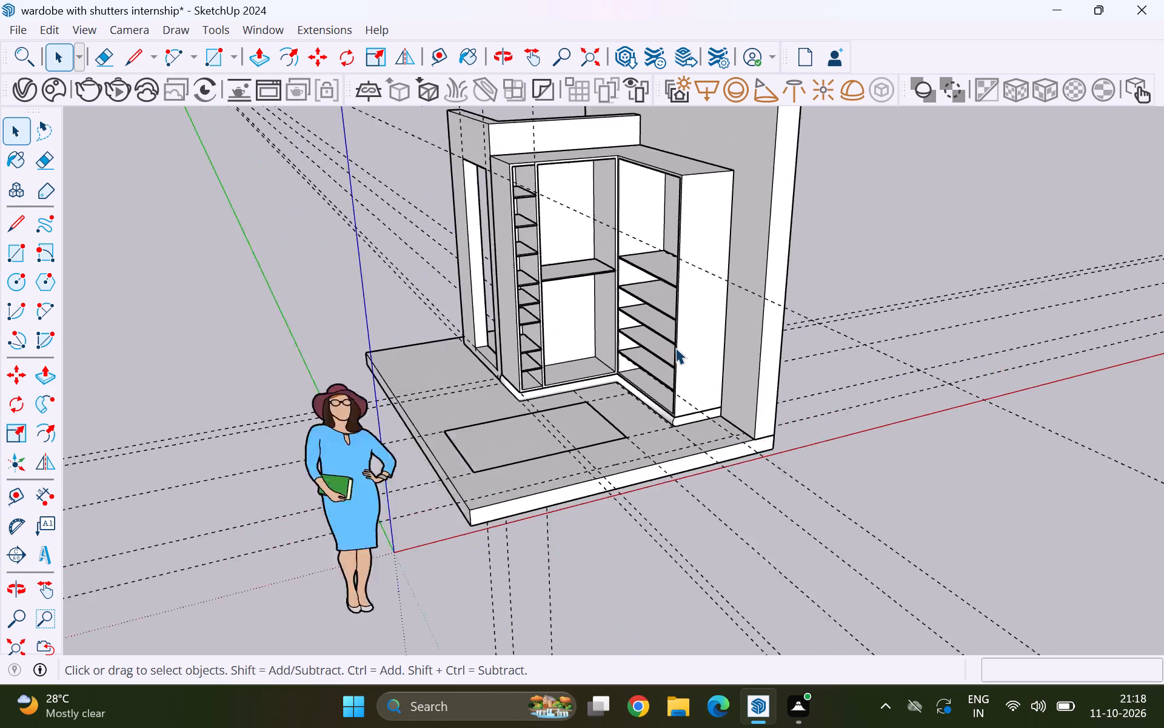
pyautogui.scroll(17, 675, 348)
pyautogui.scroll(-2, 678, 425)
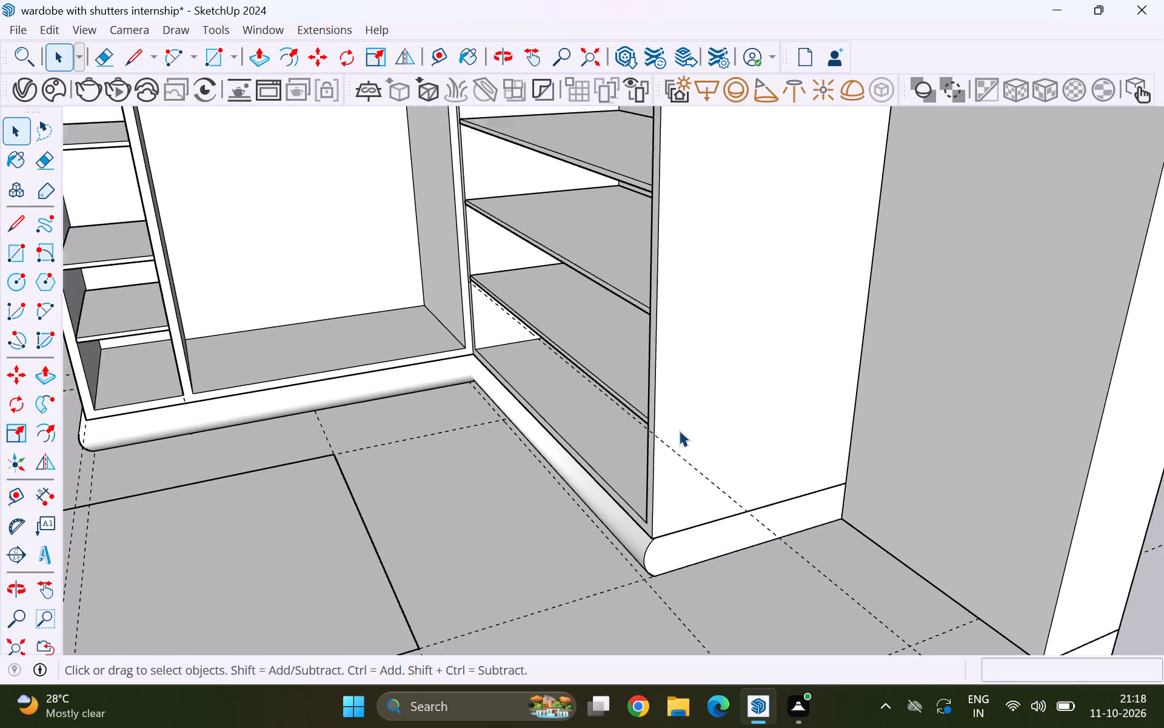
pyautogui.scroll(-19, 679, 430)
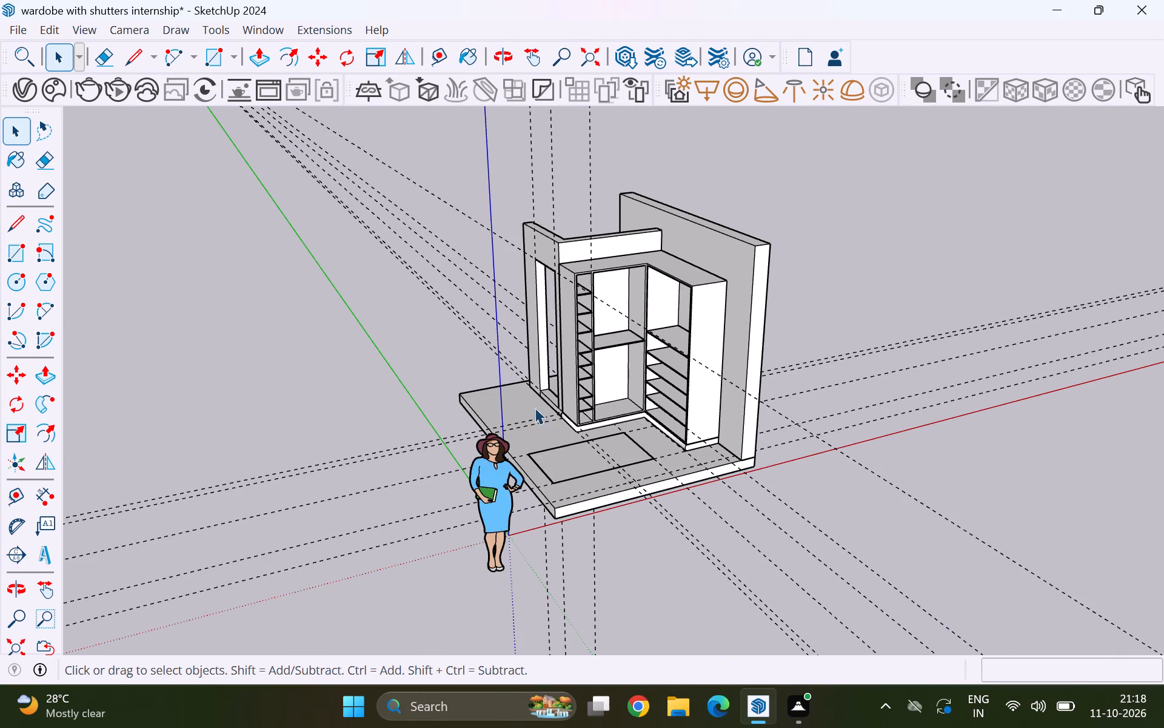
pyautogui.moveTo(473, 400); pyautogui.dragTo(894, 405, button='middle')
pyautogui.scroll(1, 747, 428)
pyautogui.scroll(1, 894, 405)
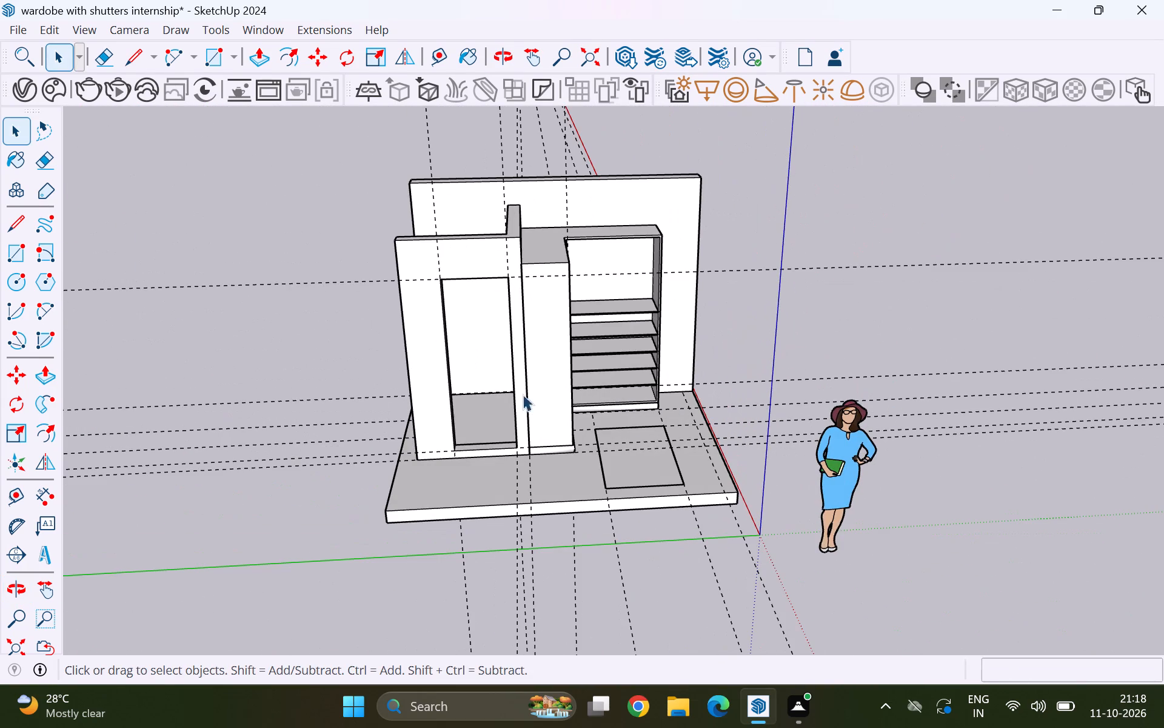
# Measure how far the floor slab extends past the long wall's end, from the wall's inner bottom corner to the slab edge.
pyautogui.moveTo(427, 404); pyautogui.dragTo(874, 412, button='middle')
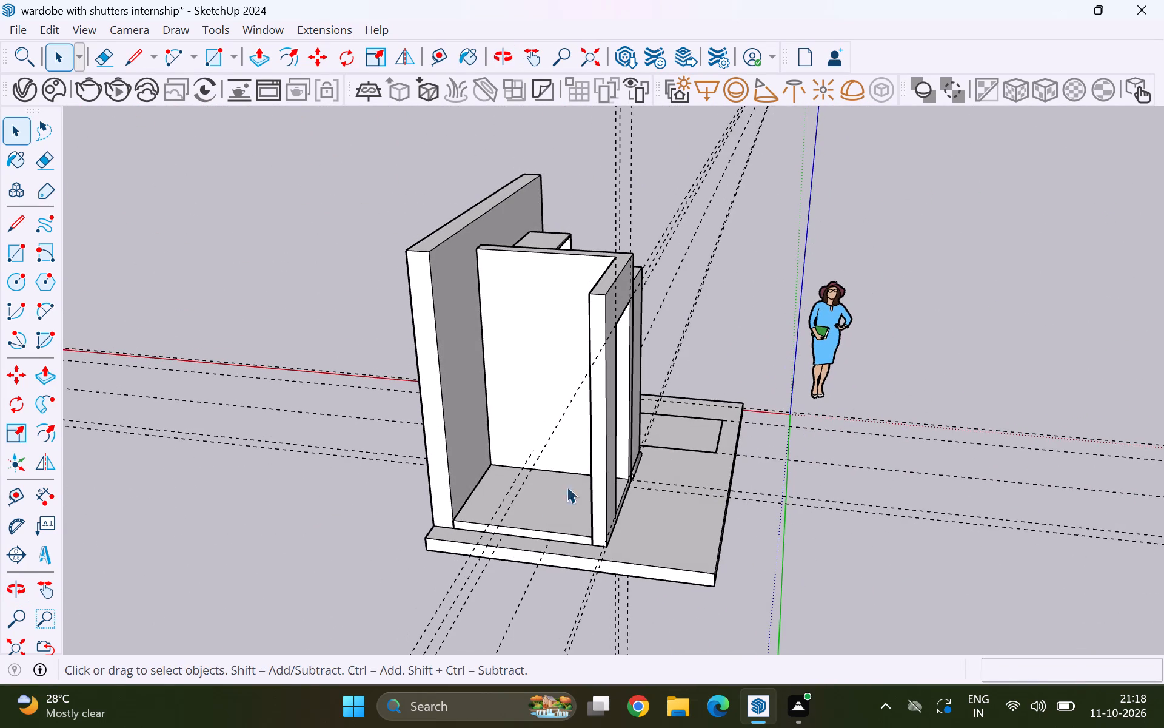
pyautogui.moveTo(432, 529); pyautogui.dragTo(782, 507, button='middle')
pyautogui.moveTo(742, 519); pyautogui.dragTo(673, 534, button='middle')
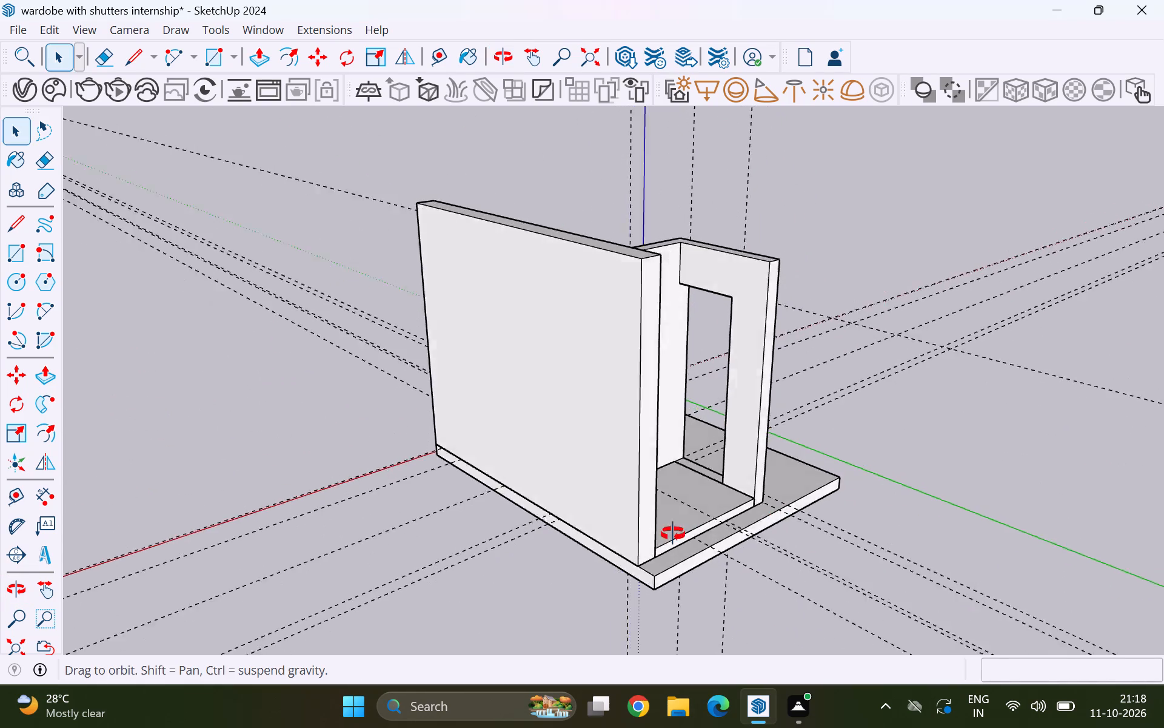
pyautogui.moveTo(673, 534); pyautogui.dragTo(386, 595, button='middle')
pyautogui.scroll(16, 440, 558)
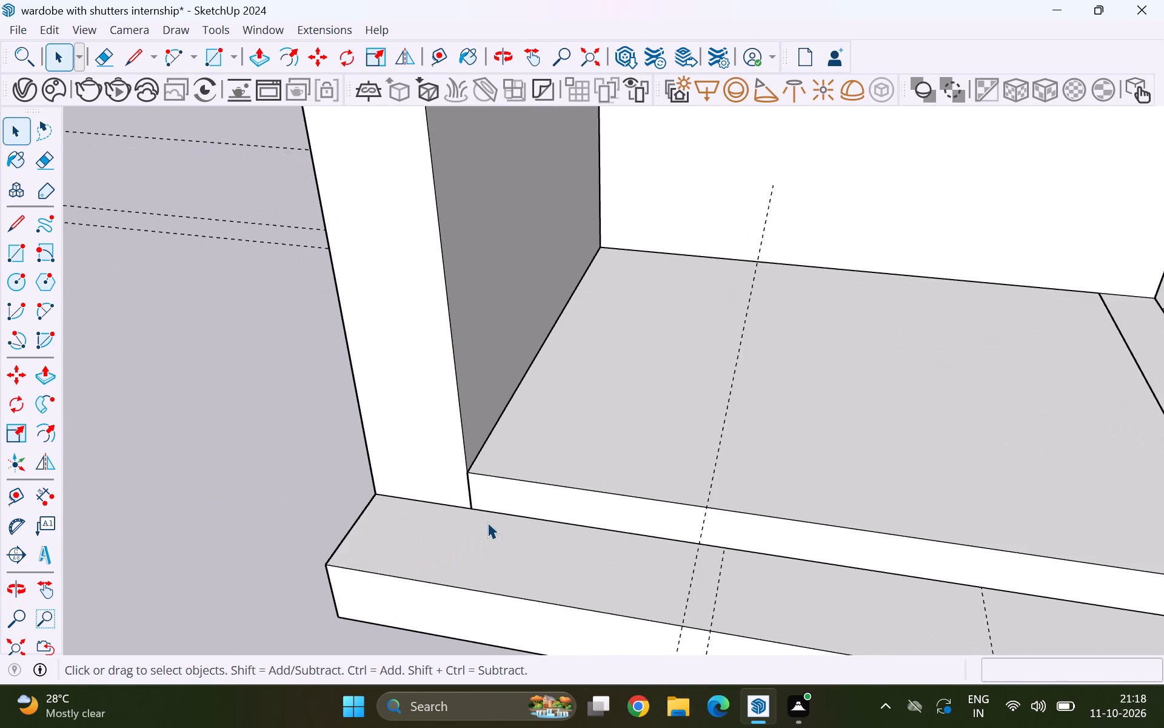
pyautogui.scroll(5, 487, 522)
pyautogui.press('t')
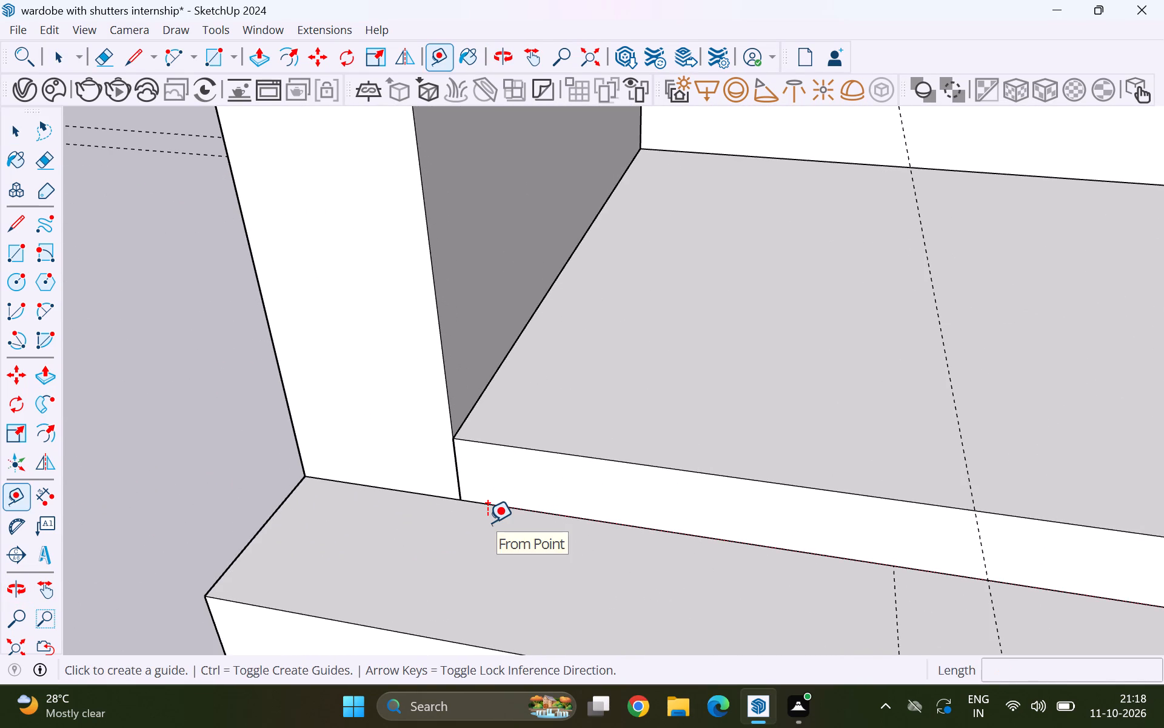
pyautogui.click(457, 496)
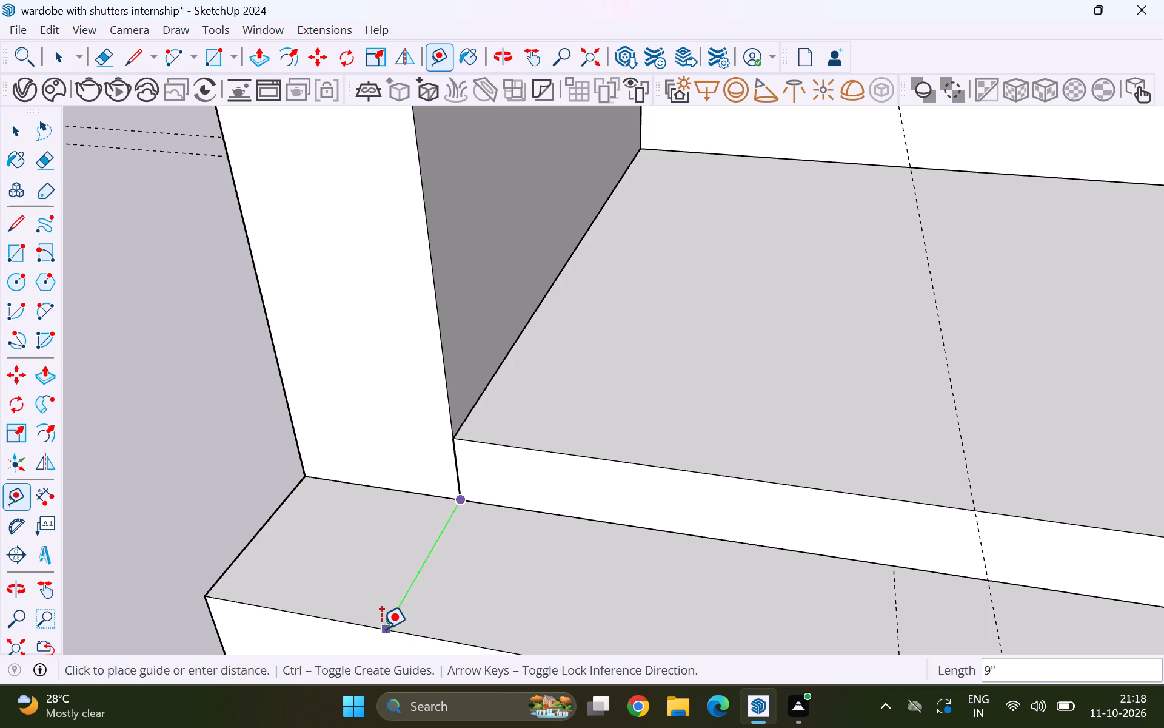
pyautogui.press('space')
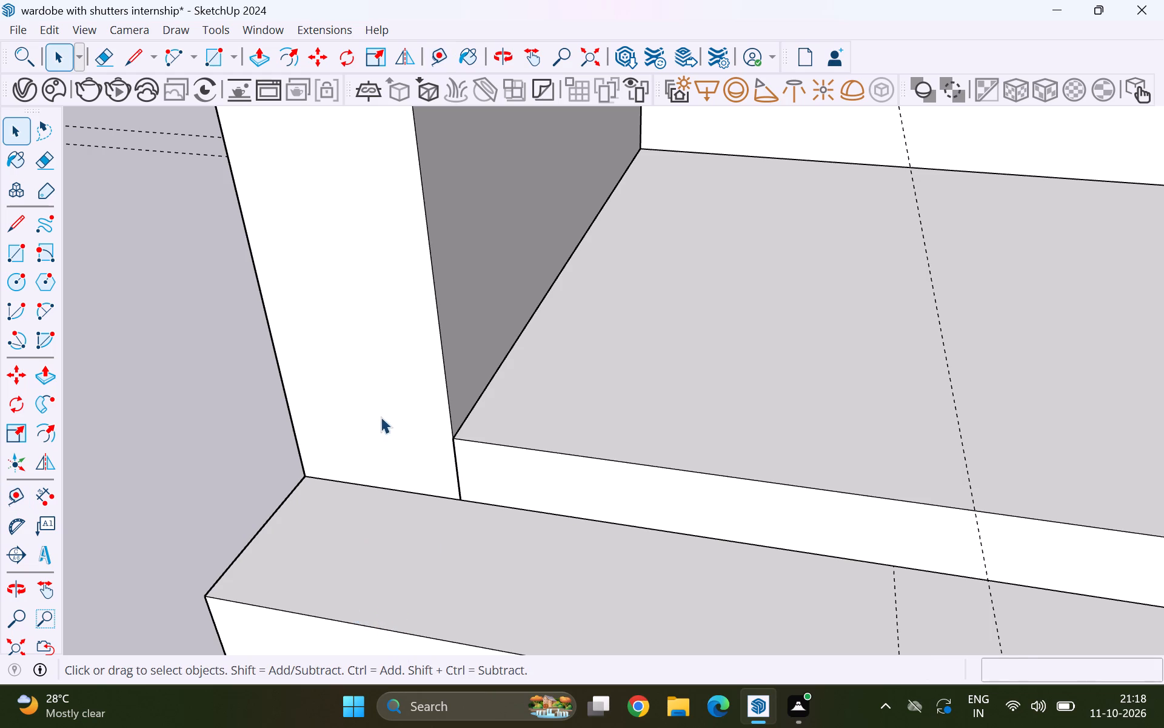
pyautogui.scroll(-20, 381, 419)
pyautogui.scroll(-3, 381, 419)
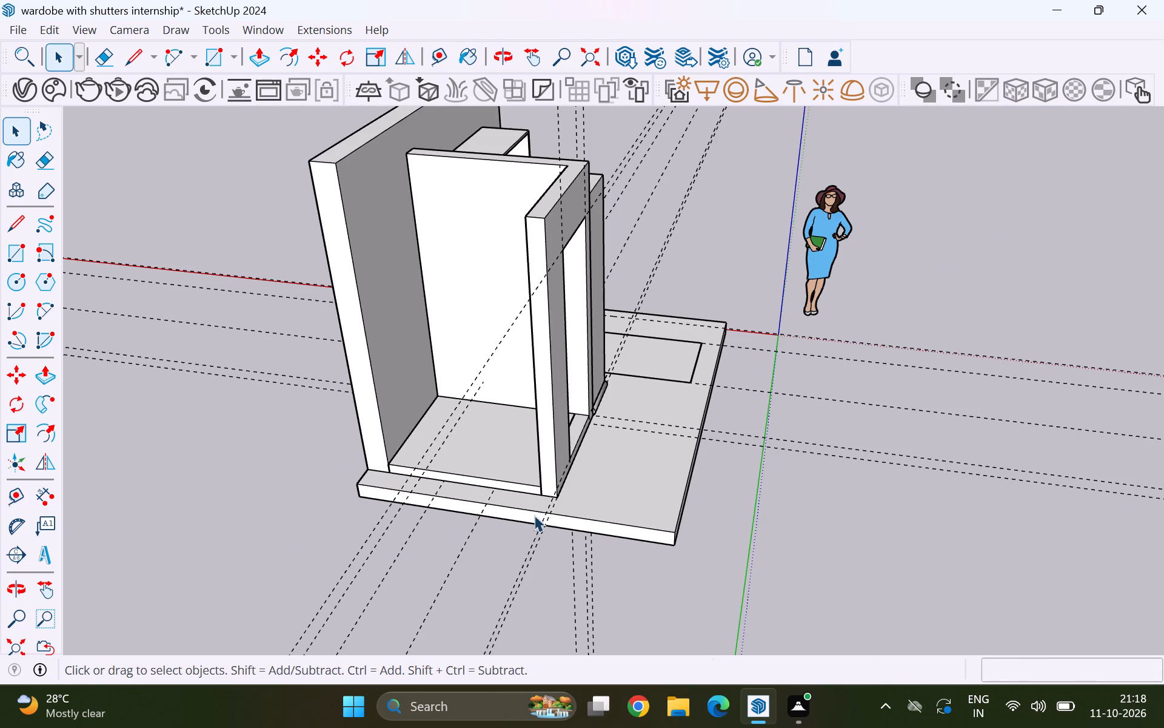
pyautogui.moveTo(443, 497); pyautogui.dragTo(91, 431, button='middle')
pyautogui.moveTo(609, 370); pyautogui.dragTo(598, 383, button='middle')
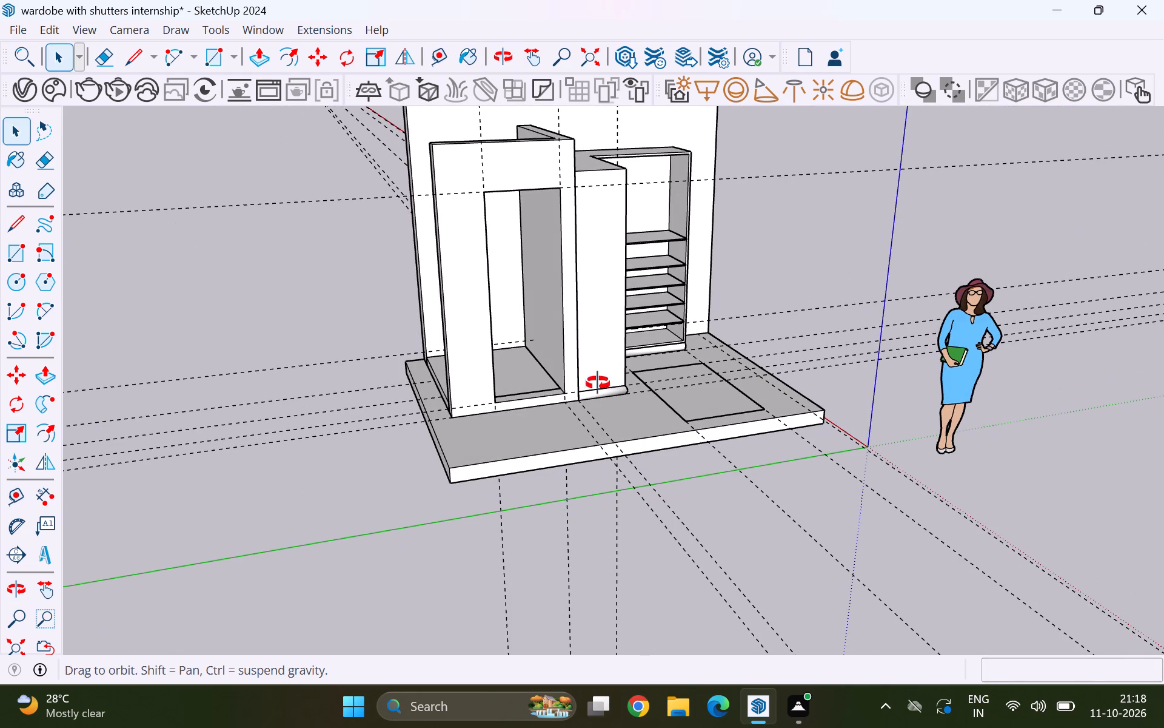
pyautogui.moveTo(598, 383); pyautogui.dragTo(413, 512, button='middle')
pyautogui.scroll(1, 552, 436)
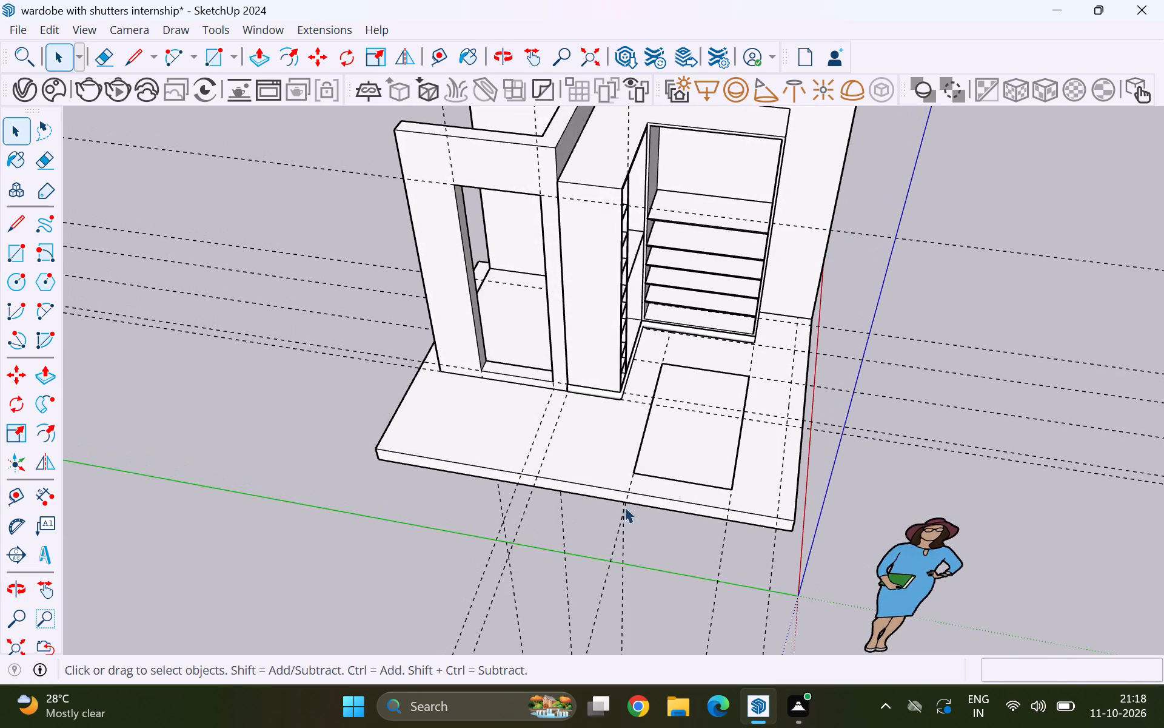
# Examine the rectangular outline on the floor slab in front of the wardrobe and the guide lines around it.
pyautogui.scroll(9, 777, 395)
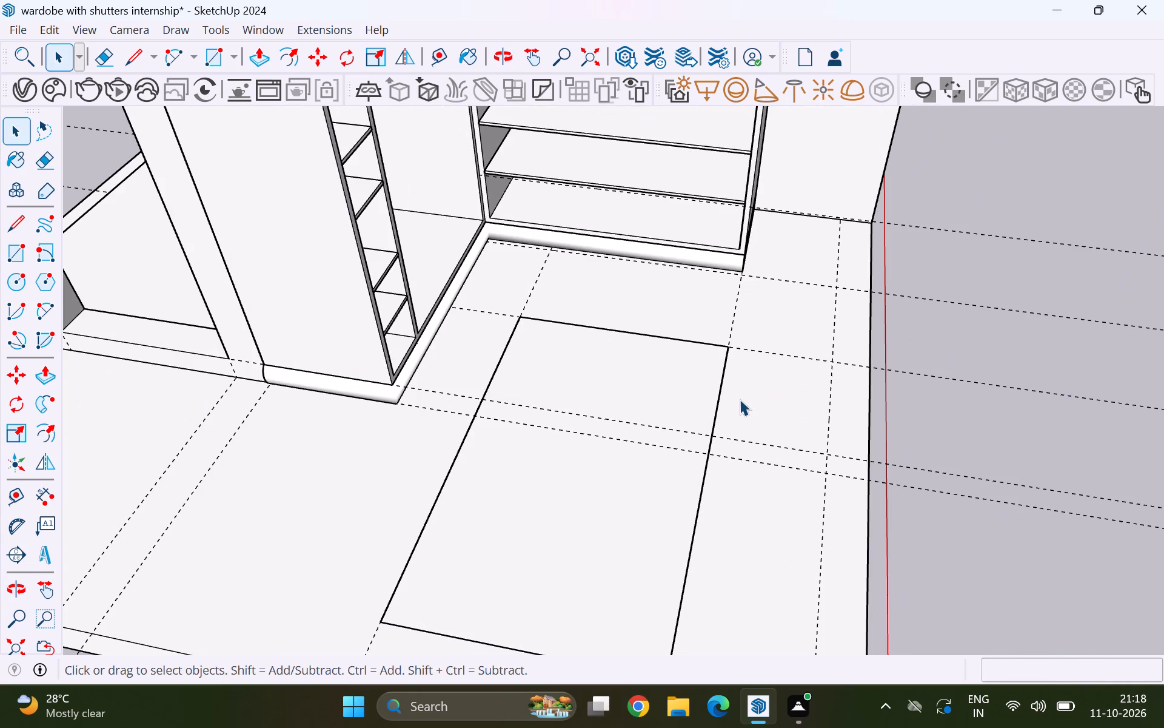
pyautogui.scroll(10, 666, 354)
pyautogui.scroll(-14, 660, 346)
pyautogui.scroll(-7, 671, 356)
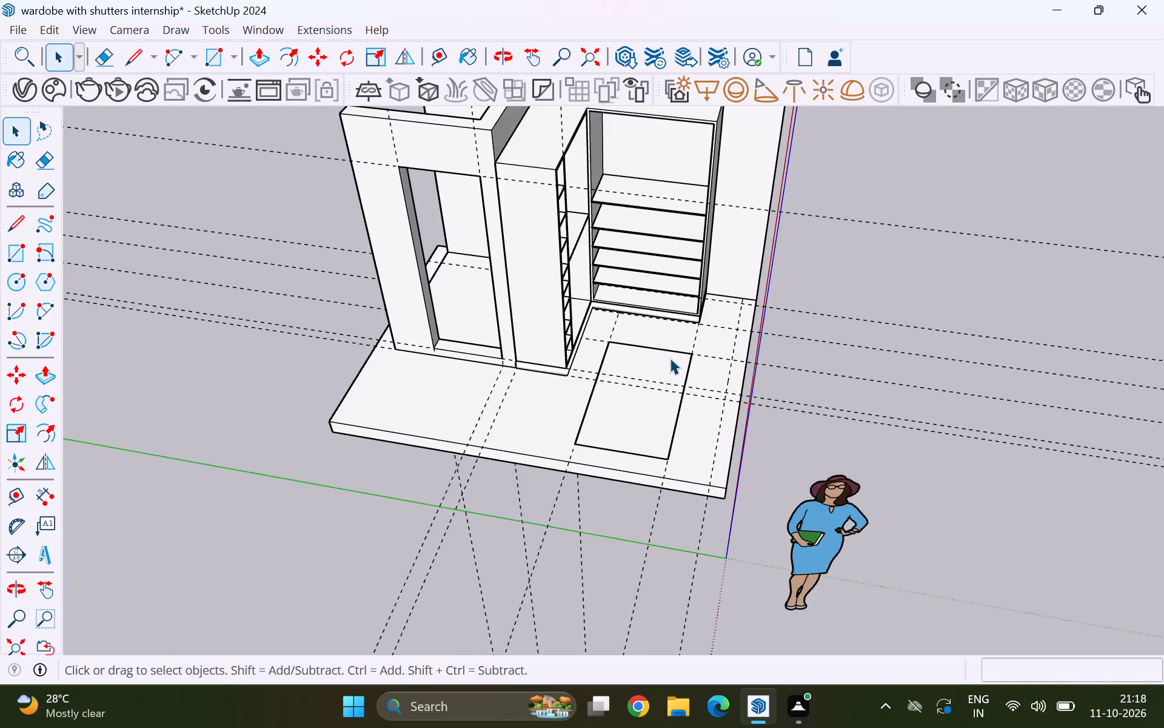
pyautogui.scroll(-4, 670, 358)
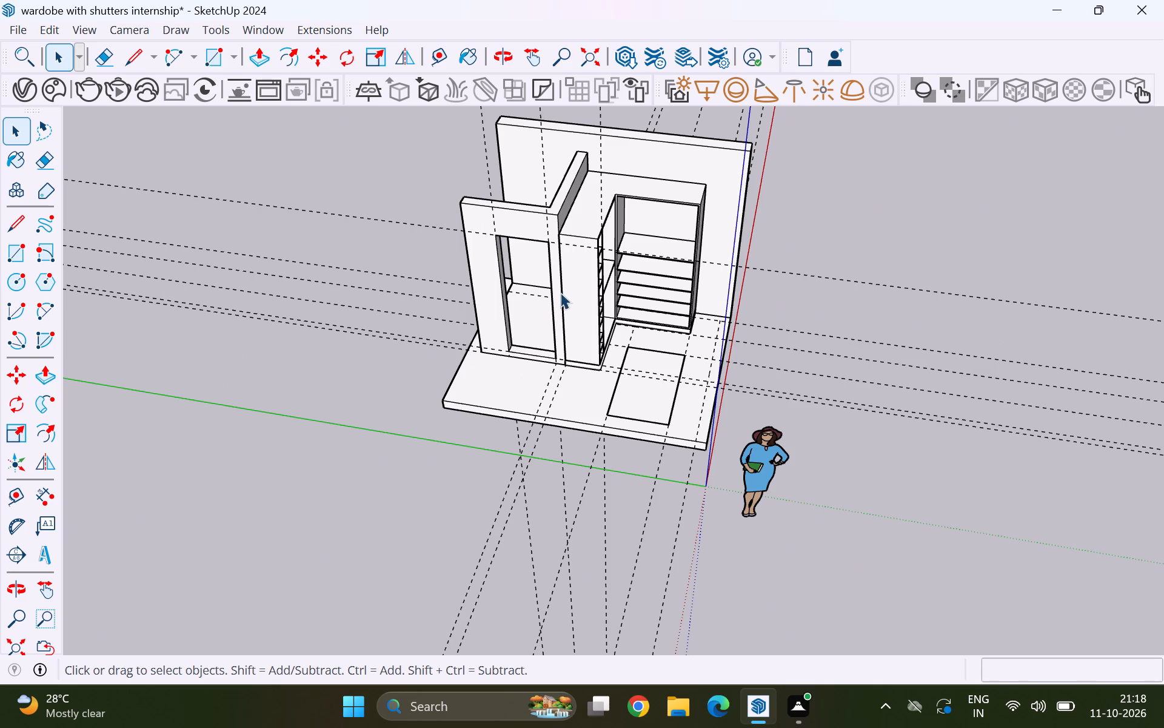
# Inspect the wardrobe, long wall and door wall from the front and from the open end of the room.
pyautogui.moveTo(478, 288); pyautogui.dragTo(825, 279, button='middle')
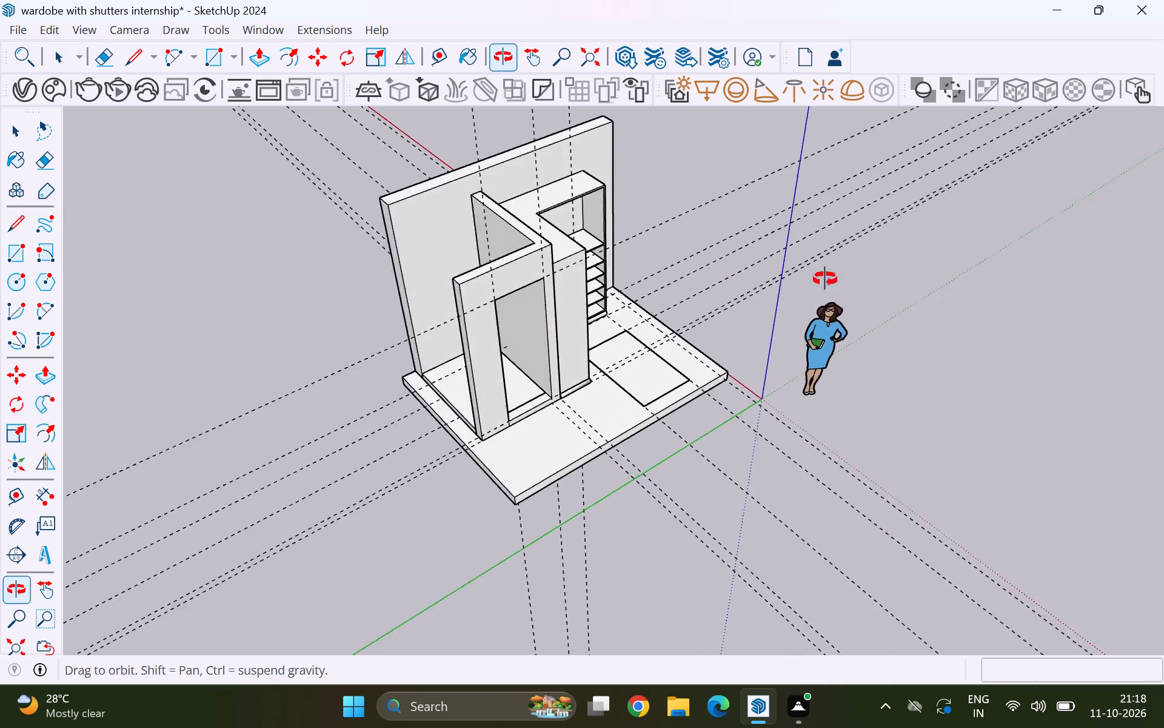
pyautogui.moveTo(825, 279); pyautogui.dragTo(378, 266, button='middle')
pyautogui.scroll(-3, 565, 266)
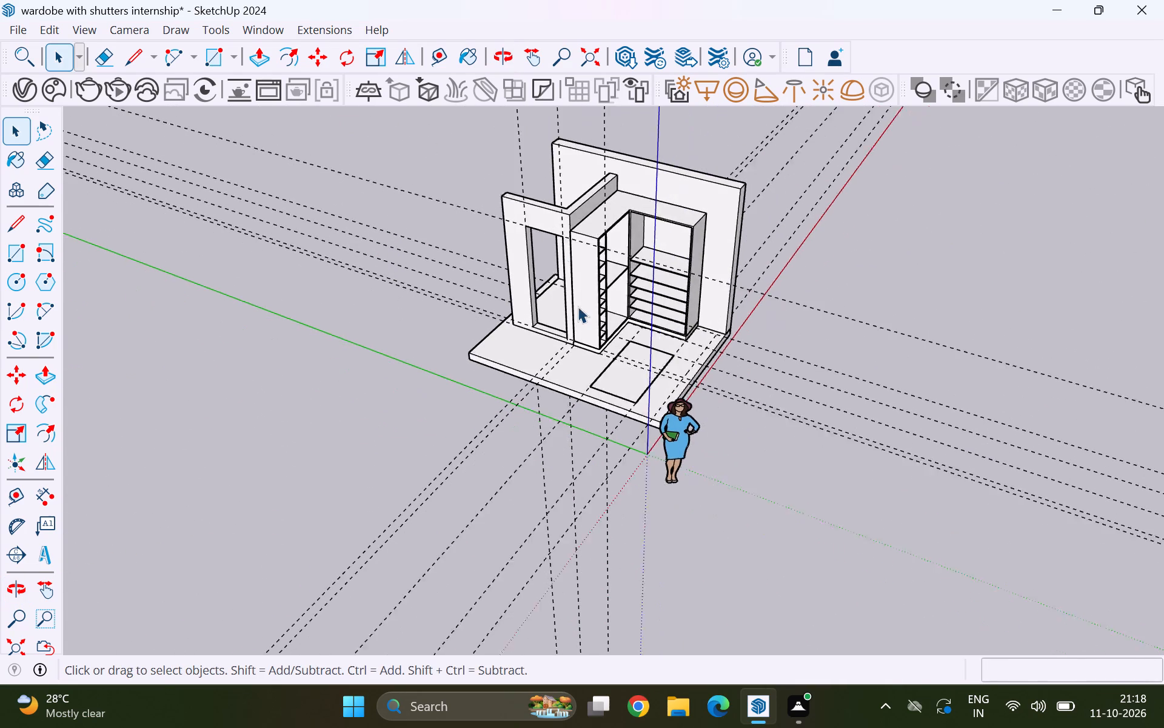
pyautogui.scroll(-4, 578, 306)
pyautogui.scroll(1, 550, 366)
pyautogui.moveTo(550, 366); pyautogui.dragTo(845, 286, button='middle')
pyautogui.scroll(2, 812, 292)
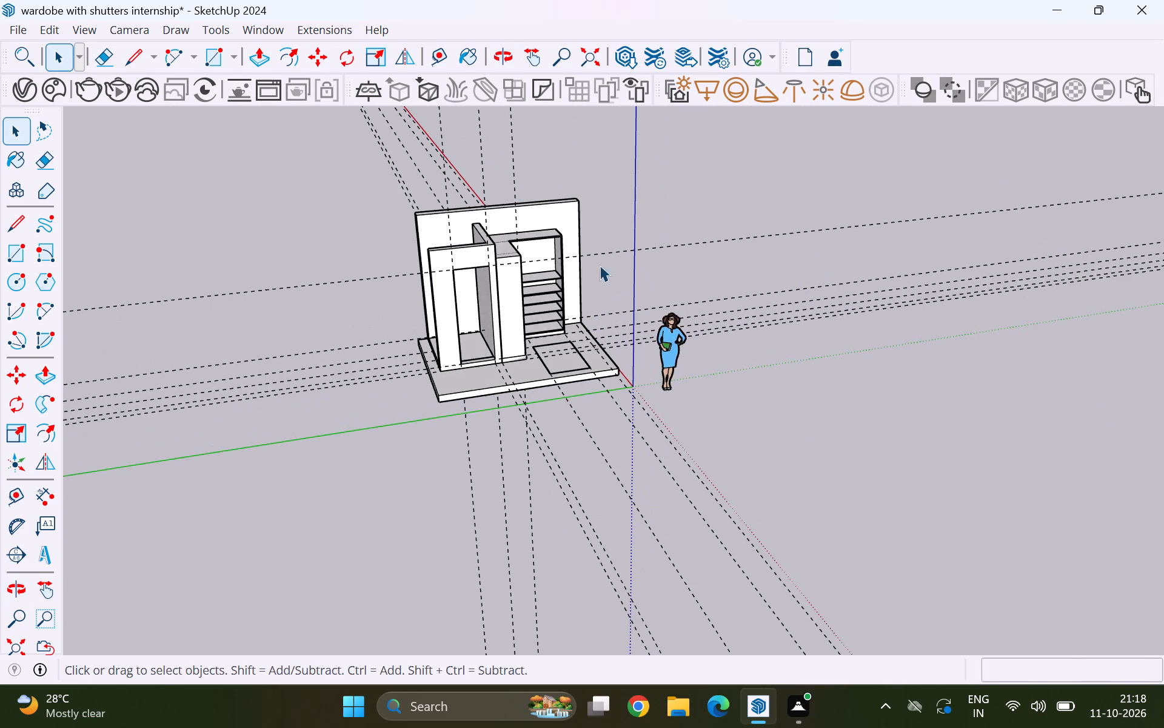
pyautogui.scroll(5, 508, 262)
pyautogui.moveTo(377, 335); pyautogui.dragTo(831, 322, button='middle')
pyautogui.scroll(1, 650, 334)
pyautogui.scroll(5, 598, 265)
pyautogui.moveTo(537, 234); pyautogui.dragTo(493, 234, button='middle')
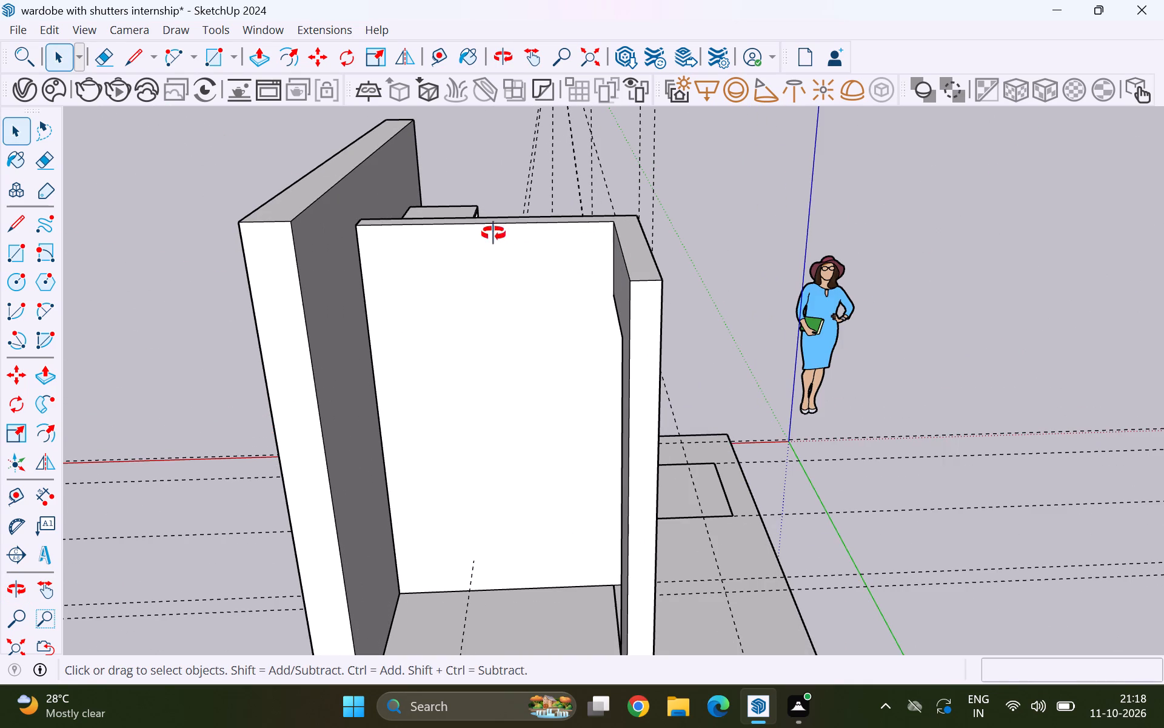
pyautogui.moveTo(493, 234); pyautogui.dragTo(208, 274, button='middle')
pyautogui.scroll(-6, 344, 314)
pyautogui.moveTo(370, 208); pyautogui.dragTo(258, 237, button='middle')
# Examine the top faces of the partition wall, door wall and wardrobe and how they meet.
pyautogui.scroll(1, 273, 233)
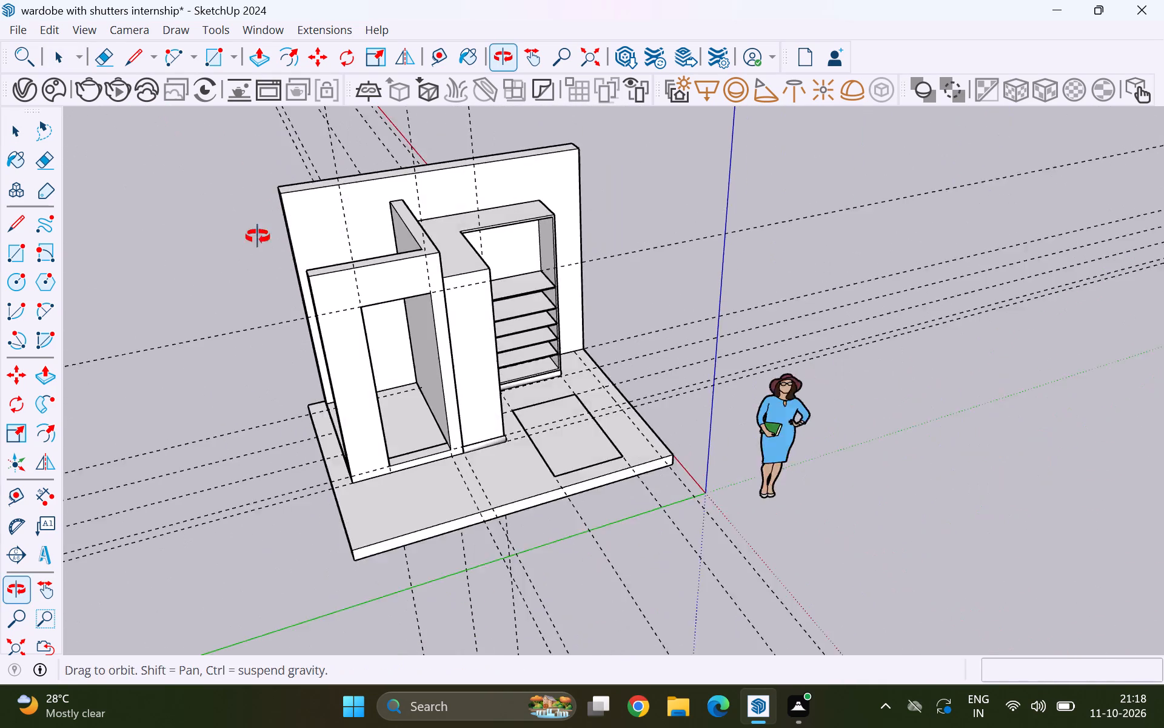
pyautogui.moveTo(258, 237); pyautogui.dragTo(231, 244, button='middle')
pyautogui.scroll(4, 370, 175)
pyautogui.scroll(16, 429, 187)
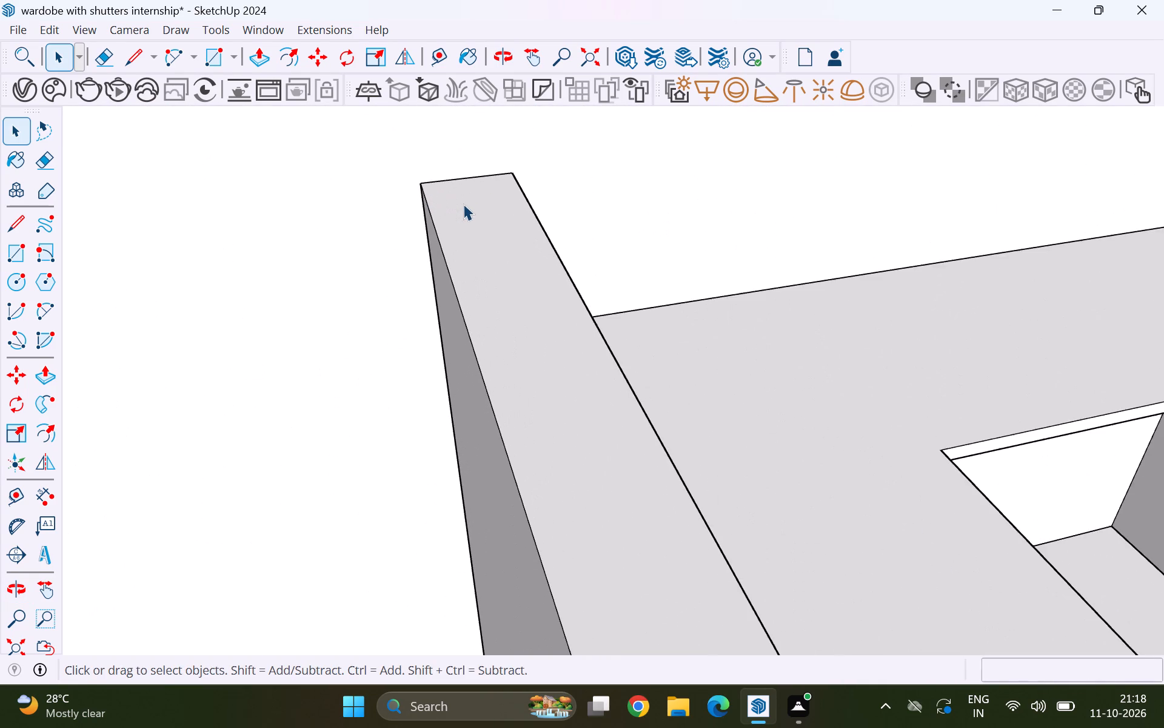
pyautogui.scroll(-17, 475, 178)
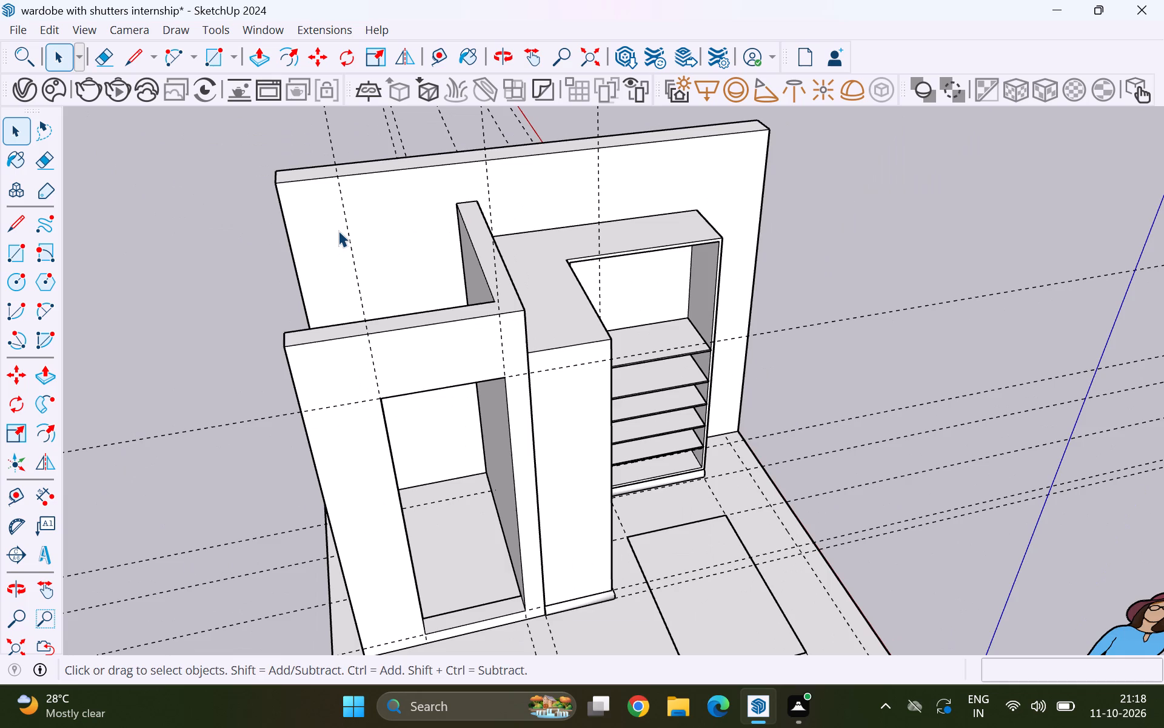
pyautogui.moveTo(338, 231); pyautogui.dragTo(405, 289, button='middle')
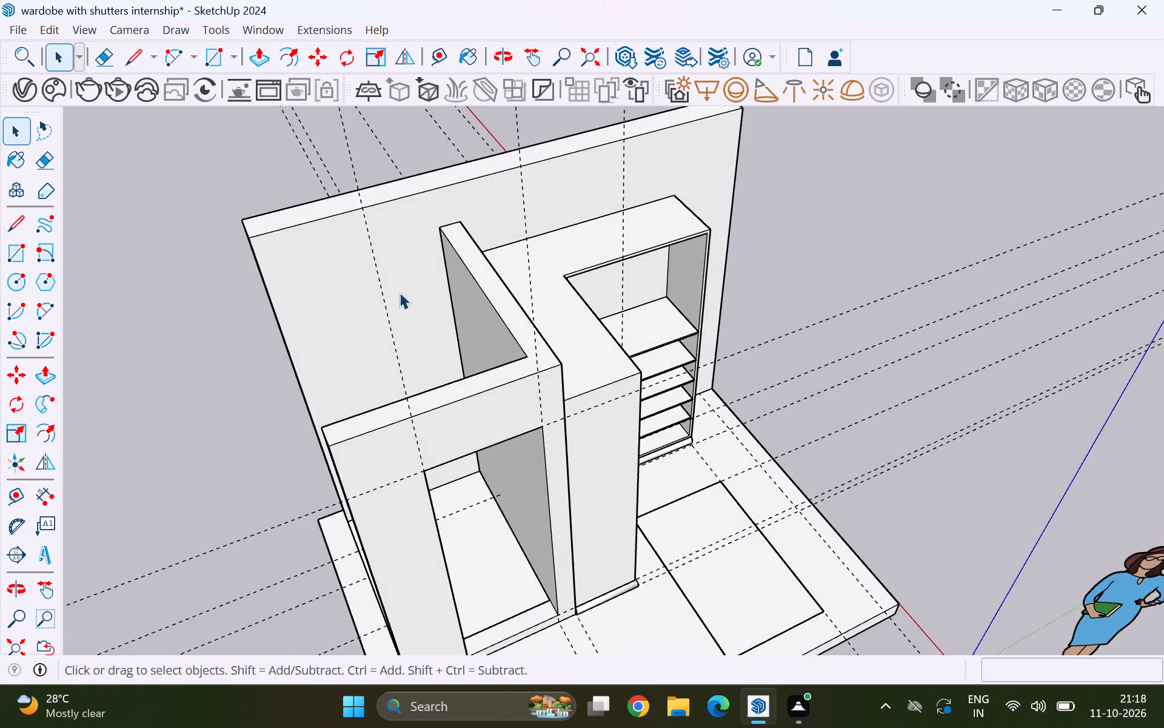
pyautogui.scroll(-8, 475, 343)
pyautogui.scroll(6, 429, 386)
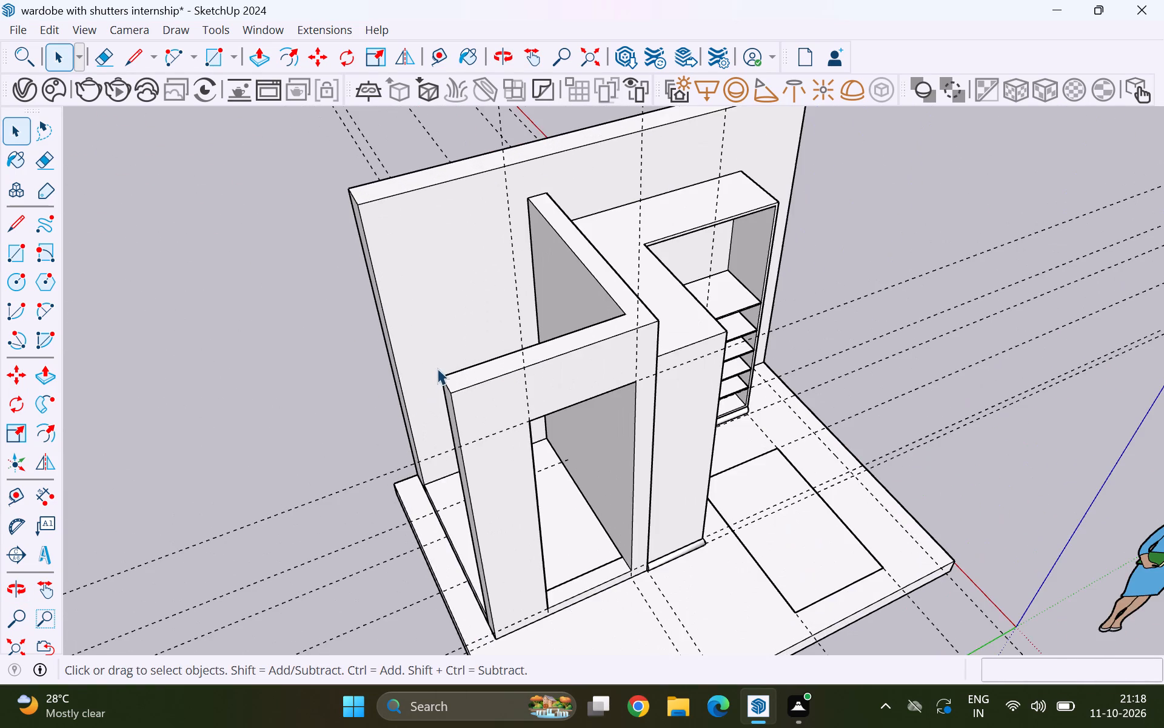
pyautogui.scroll(5, 437, 368)
pyautogui.scroll(-14, 422, 249)
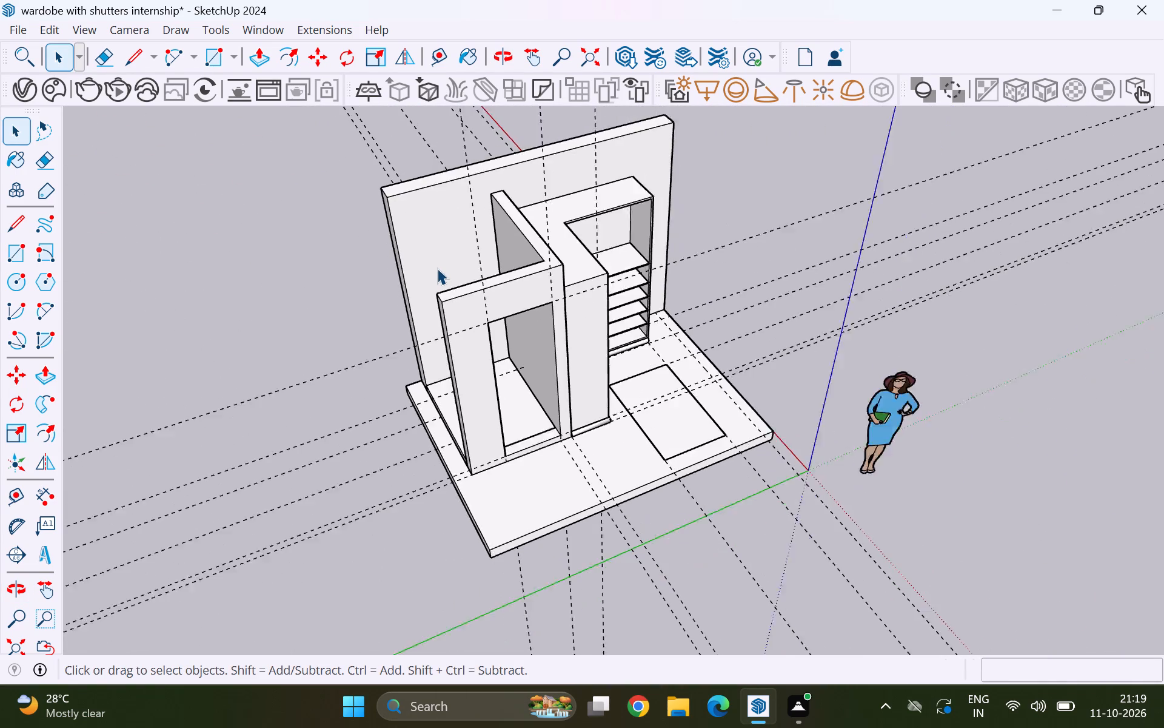
# Open the door wall's group for inspection, examine the strip at the door opening's threshold, and leave the group.
pyautogui.moveTo(430, 265); pyautogui.dragTo(335, 266, button='middle')
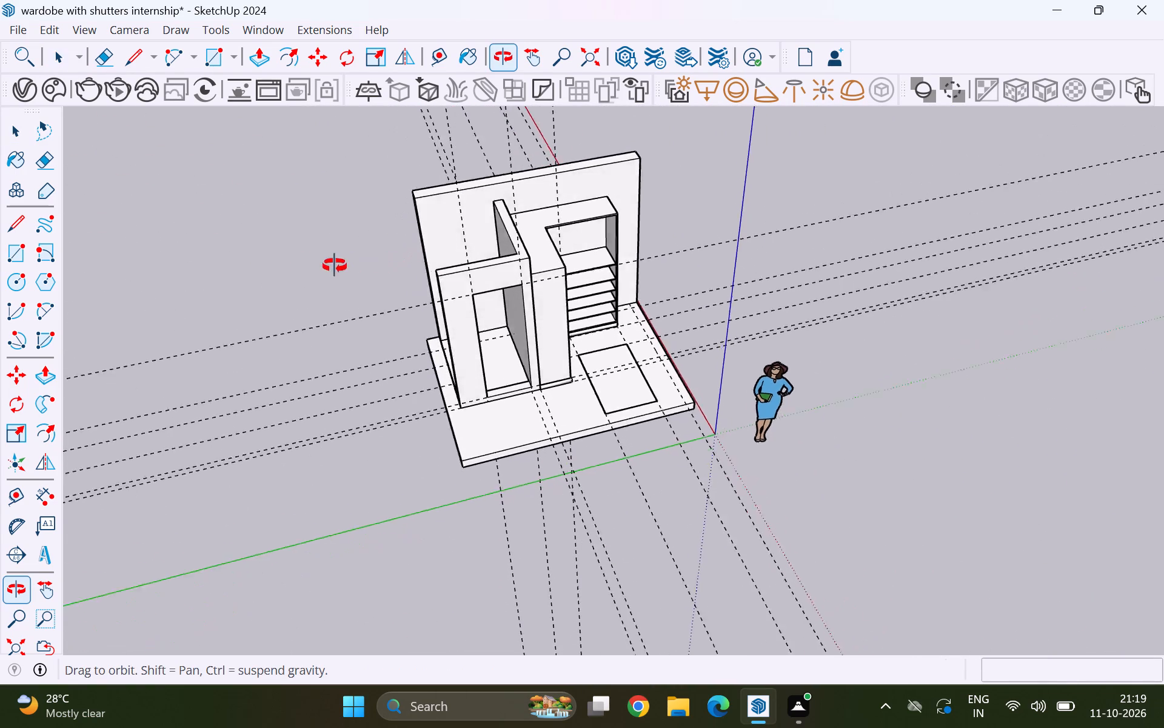
pyautogui.moveTo(335, 266); pyautogui.dragTo(857, 269, button='middle')
pyautogui.moveTo(792, 281); pyautogui.dragTo(777, 283, button='middle')
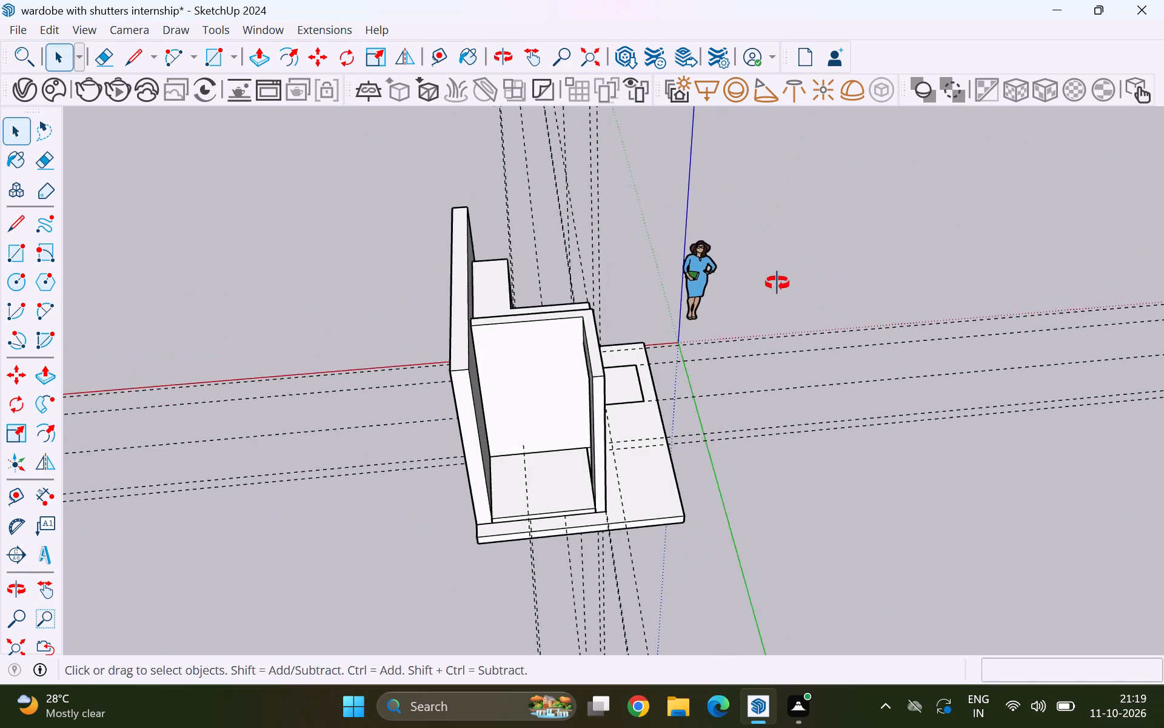
pyautogui.moveTo(777, 283); pyautogui.dragTo(709, 285, button='middle')
pyautogui.moveTo(435, 281); pyautogui.dragTo(662, 298, button='middle')
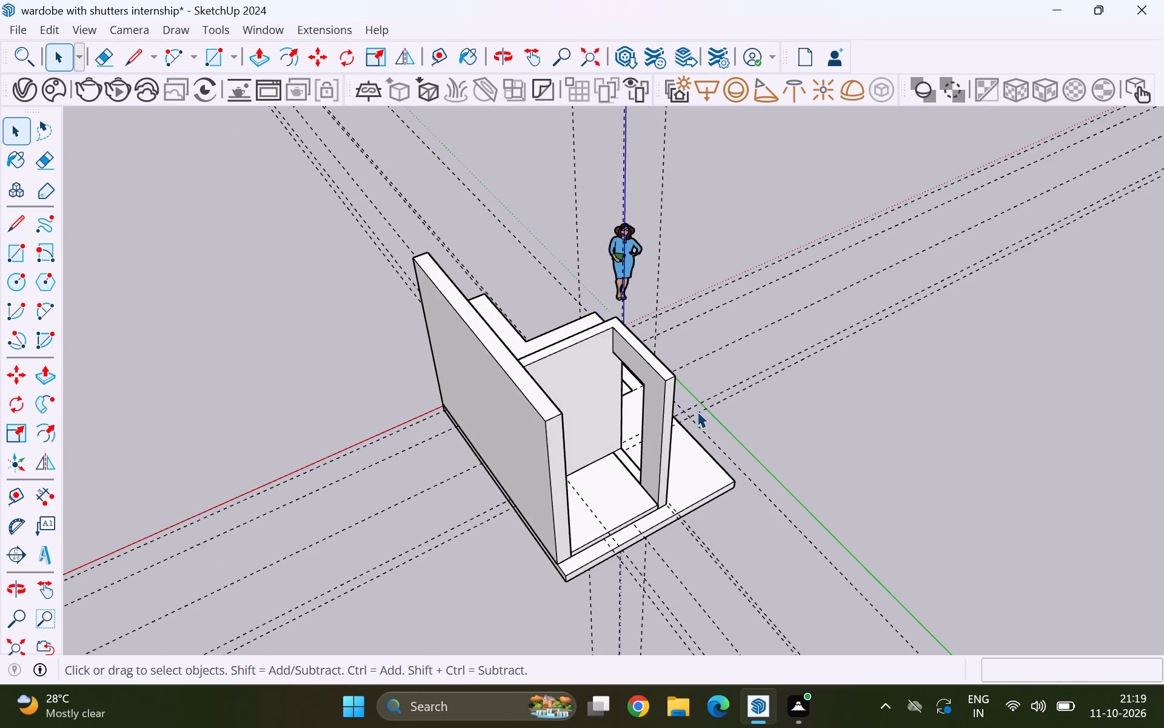
pyautogui.scroll(17, 672, 429)
pyautogui.doubleClick(595, 475)
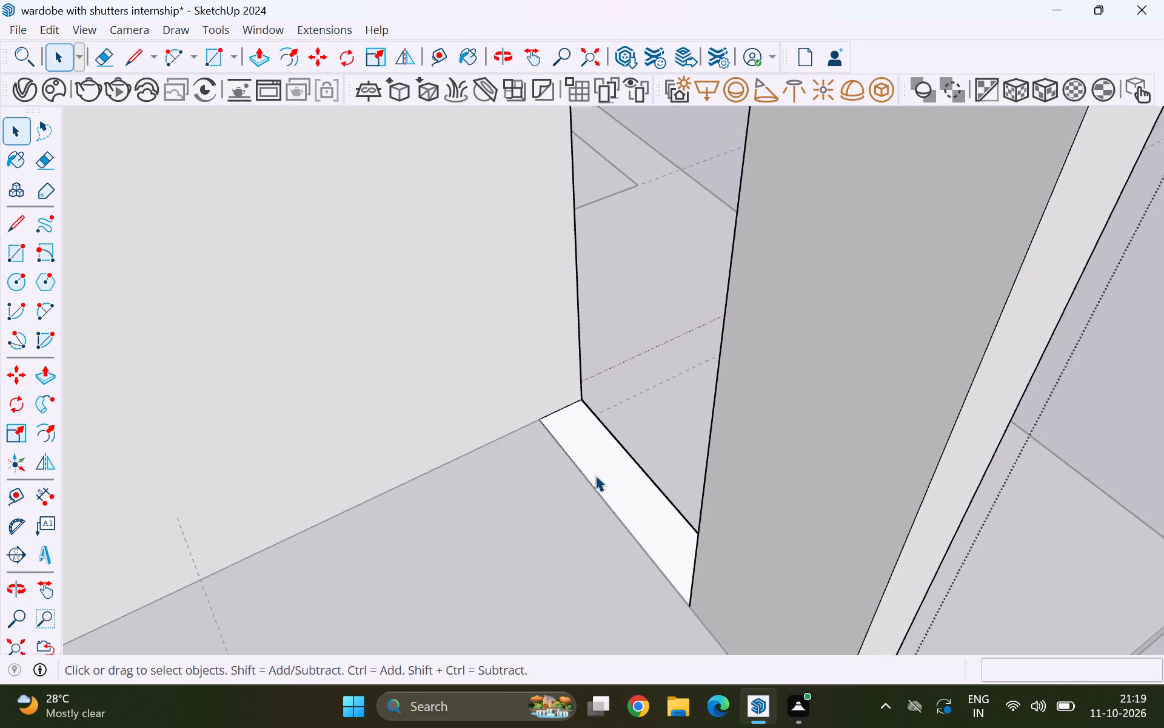
pyautogui.scroll(6, 579, 478)
pyautogui.moveTo(585, 462); pyautogui.dragTo(460, 482, button='middle')
pyautogui.scroll(1, 500, 483)
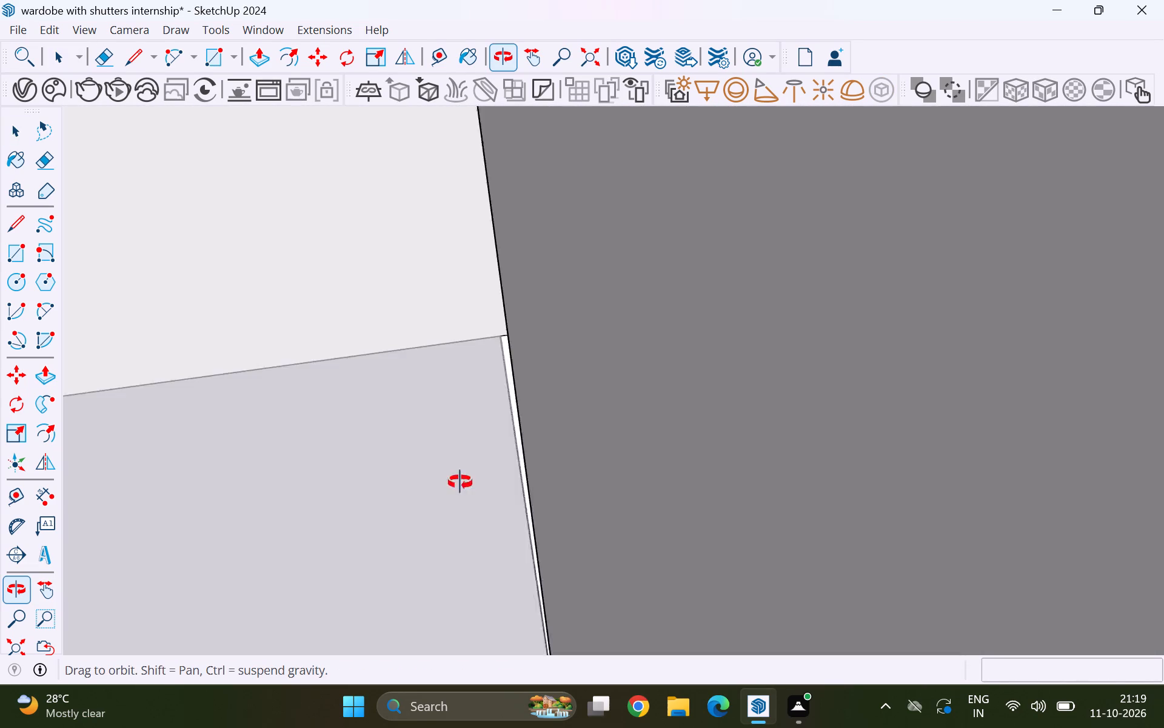
pyautogui.moveTo(460, 482); pyautogui.dragTo(504, 474, button='middle')
pyautogui.scroll(-18, 614, 360)
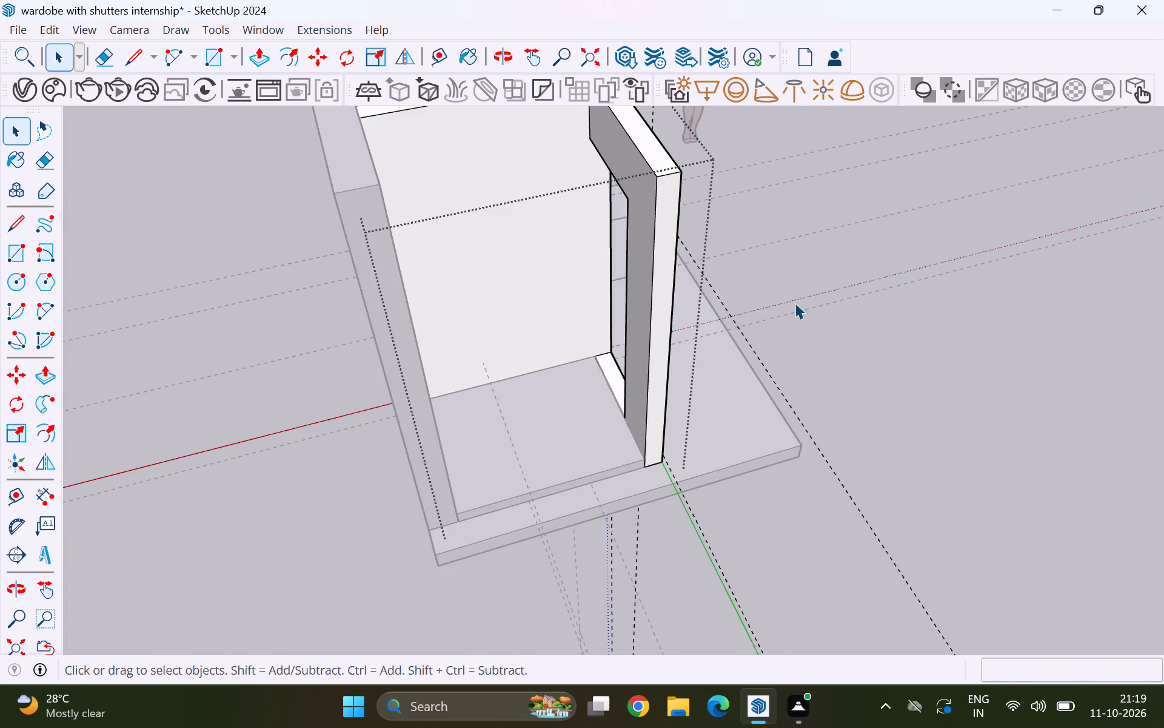
pyautogui.click(795, 303)
# Inspect the top edges of the long wall and the partition wall beside the wardrobe, including where they meet.
pyautogui.scroll(-5, 592, 278)
pyautogui.moveTo(709, 312); pyautogui.dragTo(353, 255, button='middle')
pyautogui.scroll(1, 630, 303)
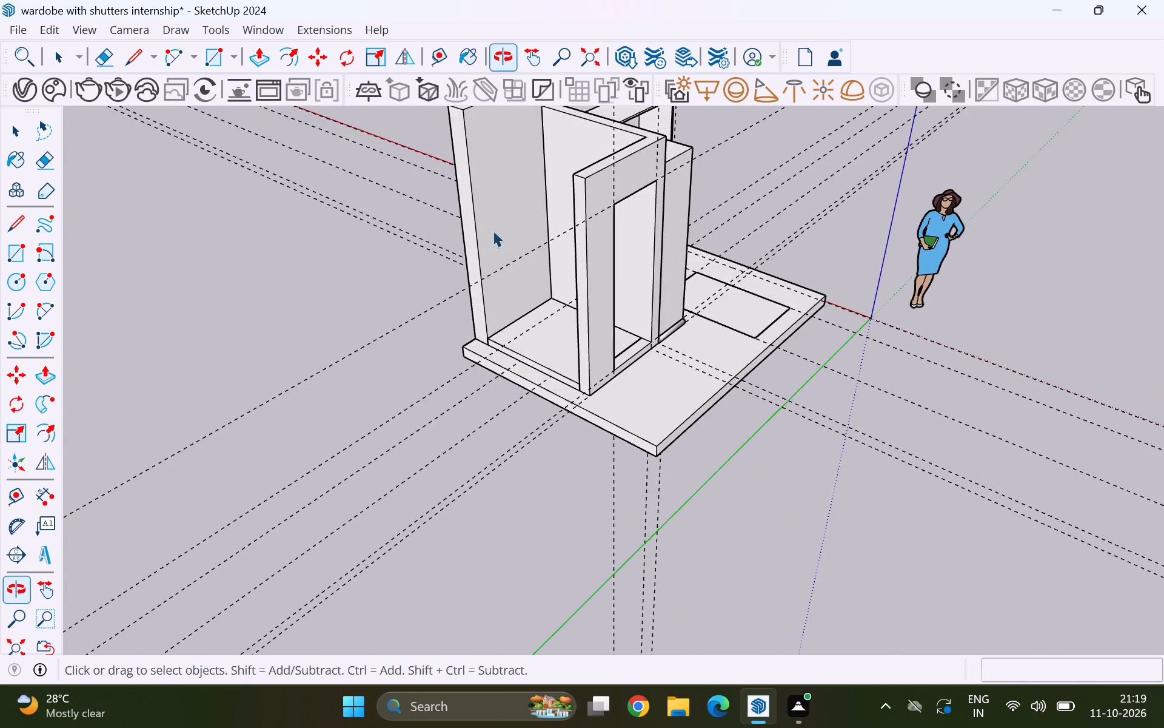
pyautogui.scroll(-4, 521, 237)
pyautogui.moveTo(645, 288); pyautogui.dragTo(318, 279, button='middle')
pyautogui.scroll(-8, 507, 272)
pyautogui.moveTo(503, 297); pyautogui.dragTo(734, 254, button='middle')
pyautogui.scroll(1, 546, 292)
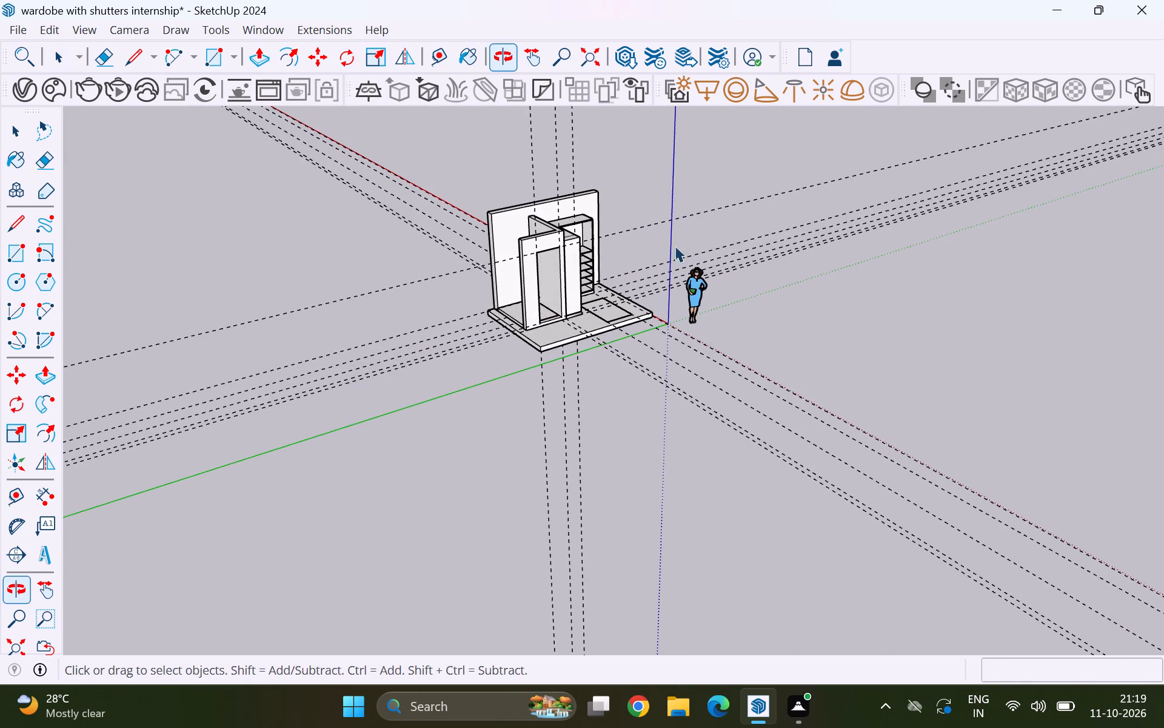
pyautogui.scroll(18, 555, 176)
pyautogui.scroll(6, 512, 277)
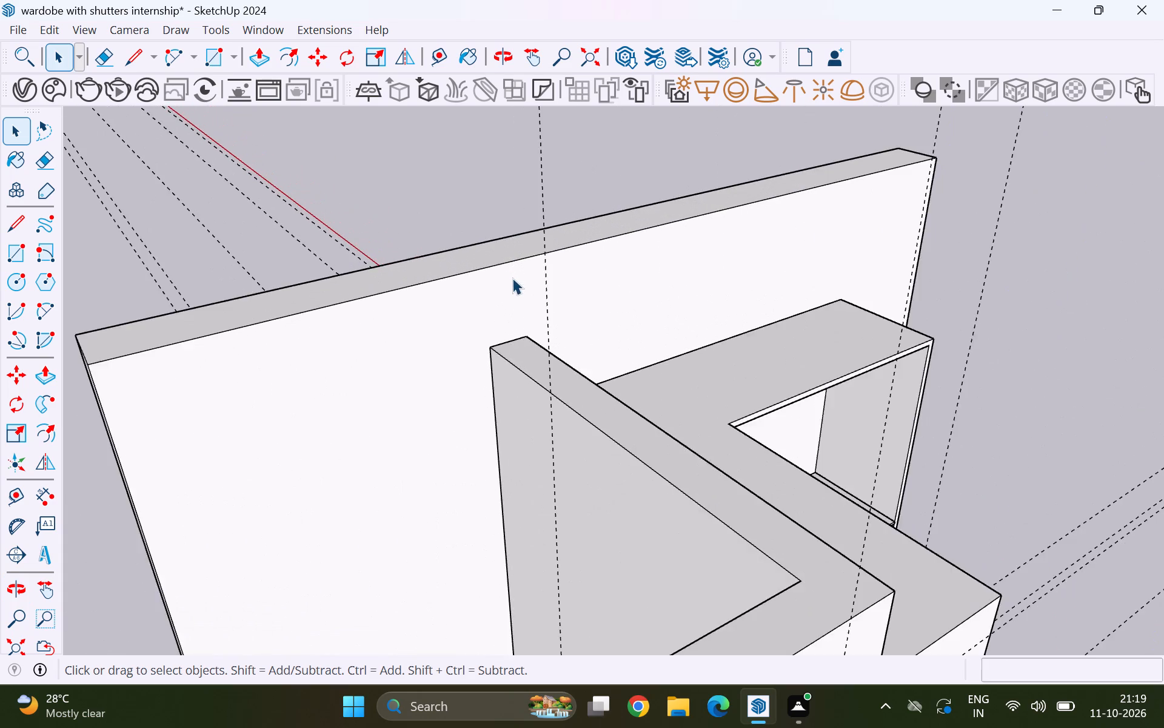
pyautogui.scroll(14, 512, 278)
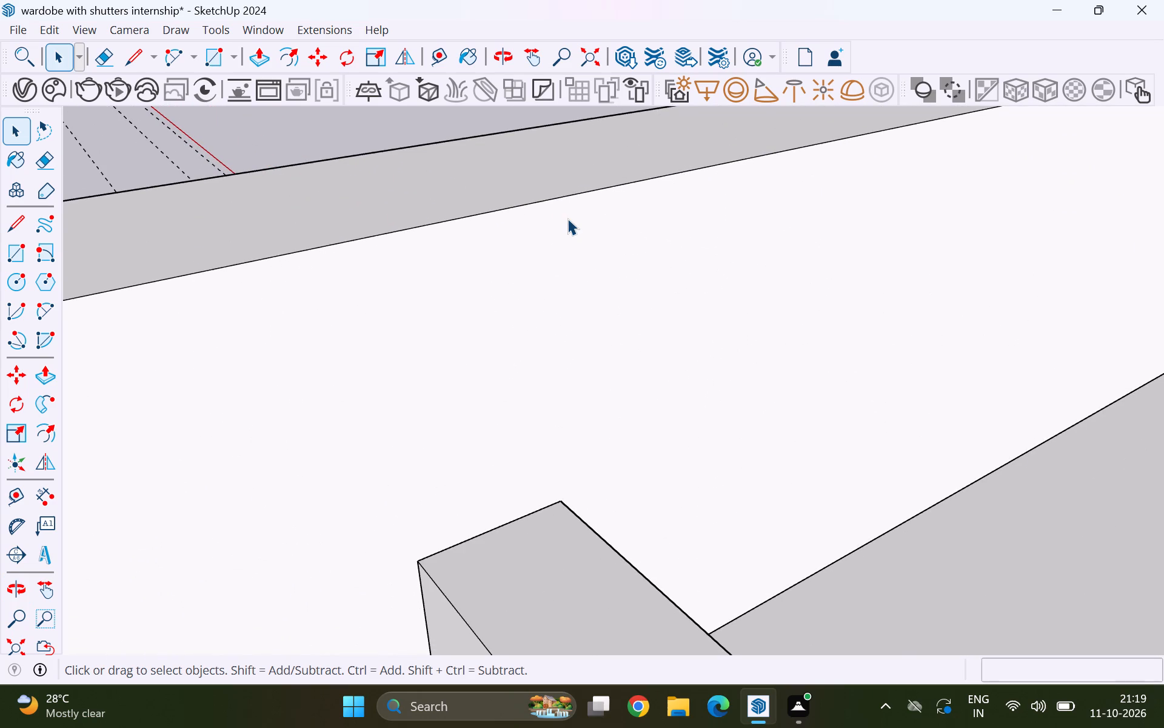
pyautogui.scroll(-4, 514, 175)
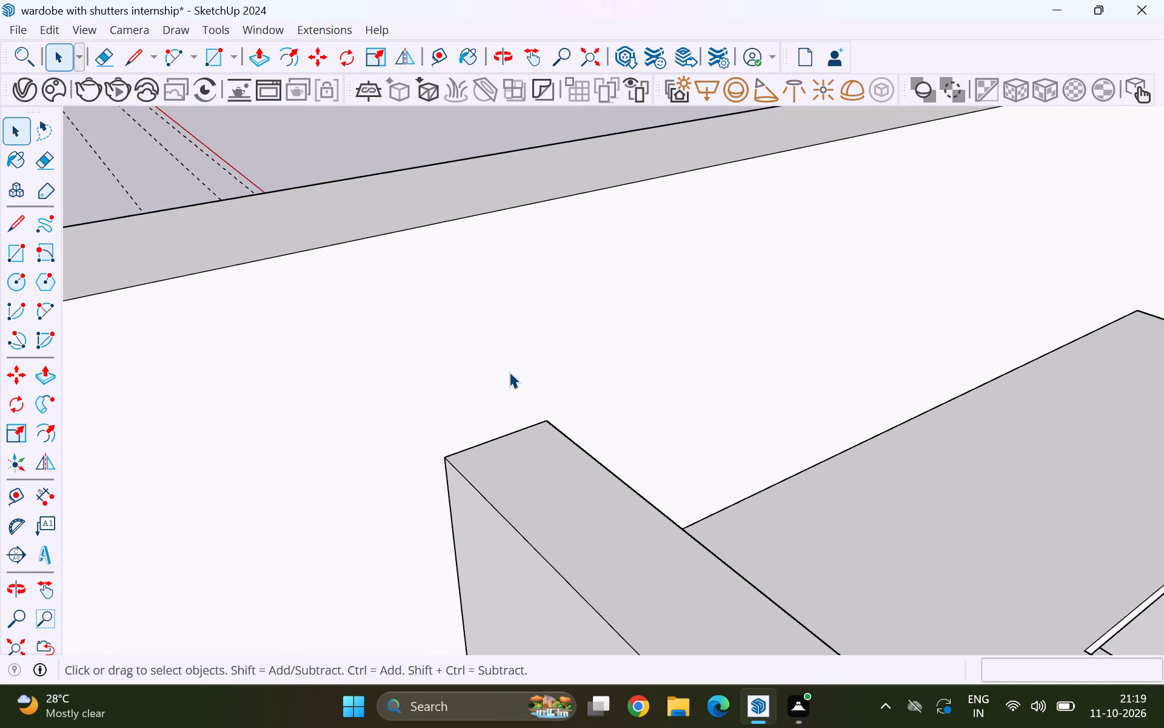
pyautogui.scroll(-4, 532, 393)
pyautogui.scroll(-17, 597, 359)
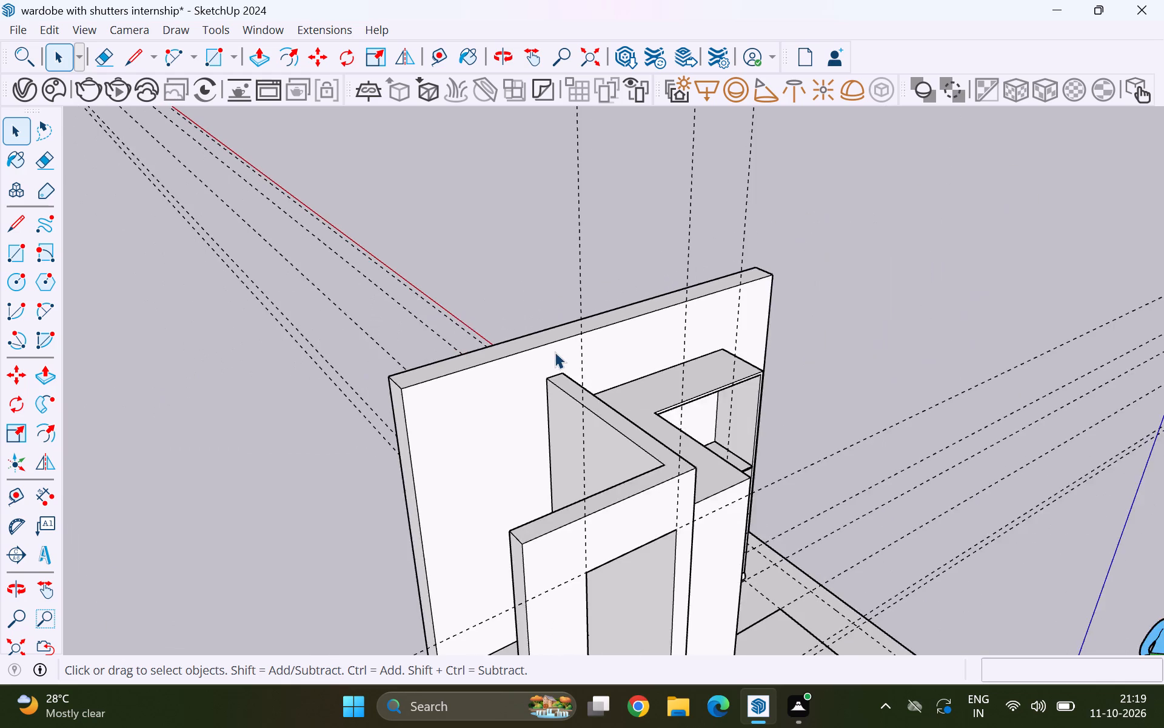
pyautogui.scroll(-4, 555, 352)
pyautogui.scroll(-9, 629, 478)
pyautogui.scroll(-5, 550, 425)
pyautogui.scroll(6, 617, 568)
pyautogui.scroll(4, 691, 579)
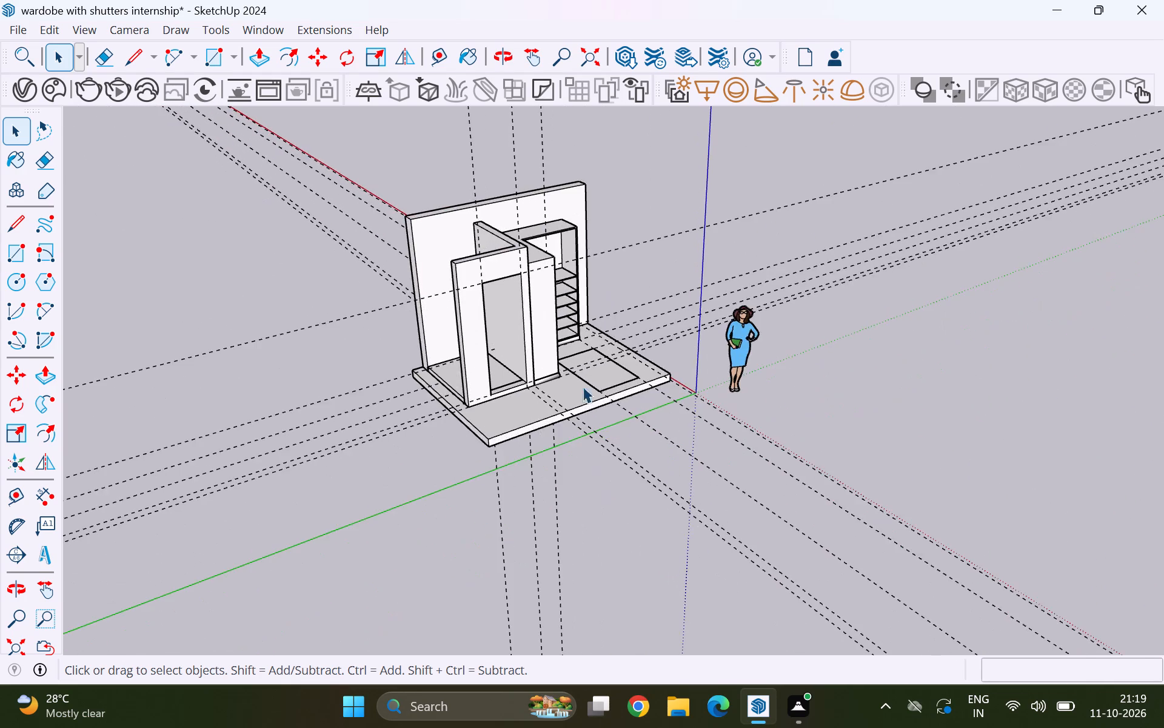
# Examine the floor slab's edges and the rounded end of the wardrobe's base near the long wall.
pyautogui.scroll(11, 544, 363)
pyautogui.moveTo(669, 414); pyautogui.dragTo(255, 395, button='middle')
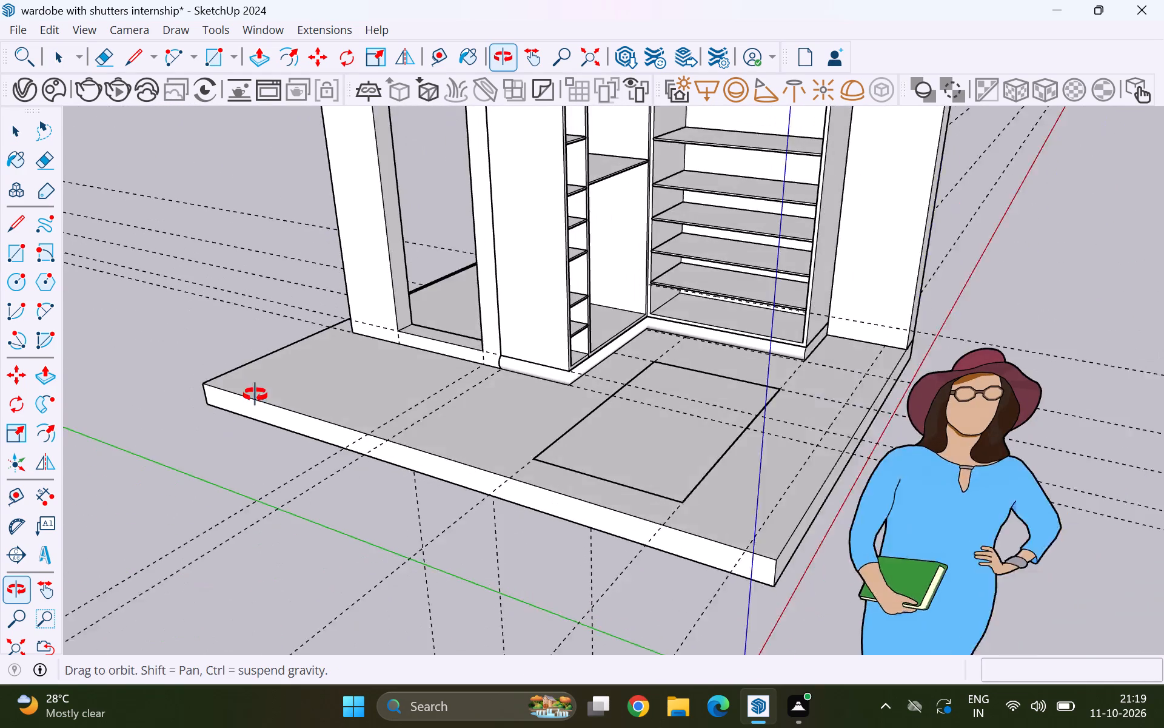
pyautogui.moveTo(255, 395); pyautogui.dragTo(253, 395, button='middle')
pyautogui.scroll(-4, 581, 403)
pyautogui.moveTo(778, 372); pyautogui.dragTo(366, 365, button='middle')
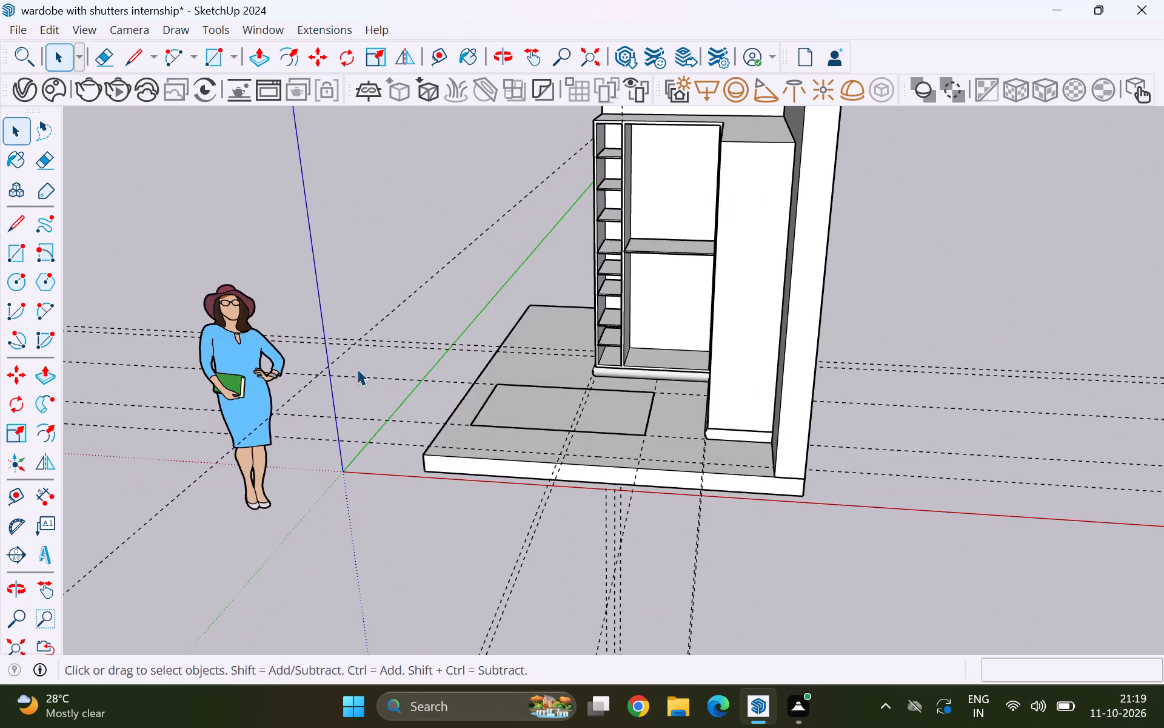
pyautogui.scroll(10, 709, 391)
pyautogui.moveTo(703, 508); pyautogui.dragTo(824, 514, button='middle')
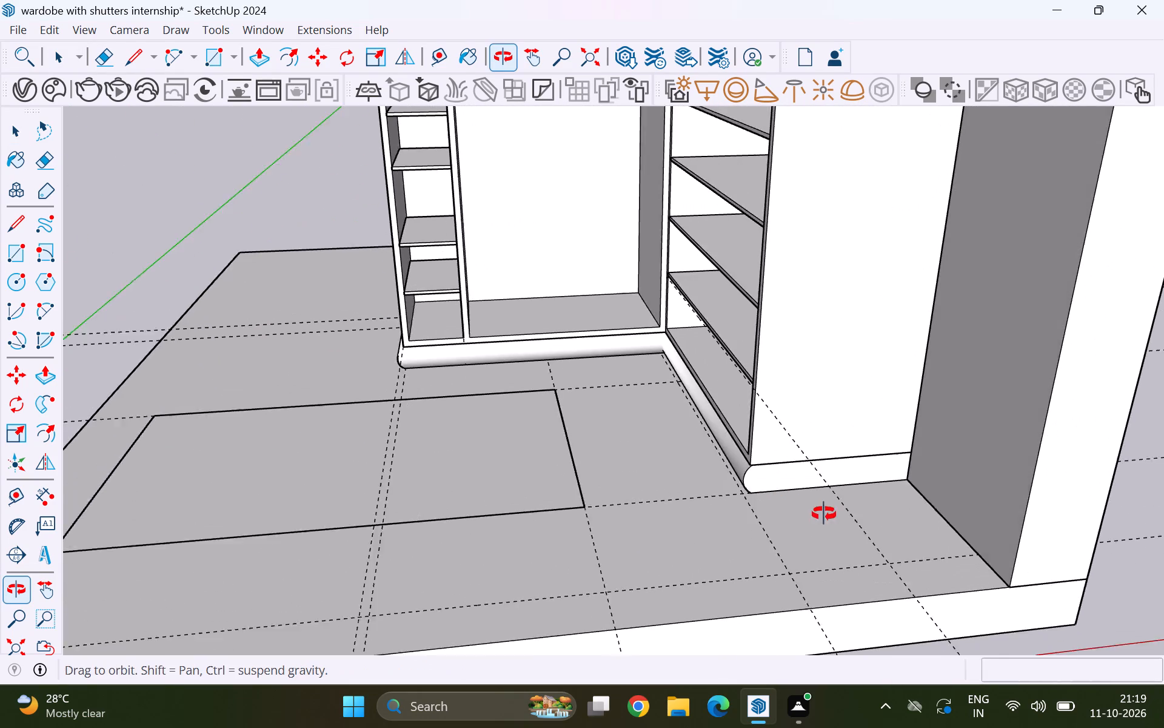
pyautogui.moveTo(824, 514); pyautogui.dragTo(830, 514, button='middle')
pyautogui.scroll(4, 791, 440)
pyautogui.scroll(9, 765, 505)
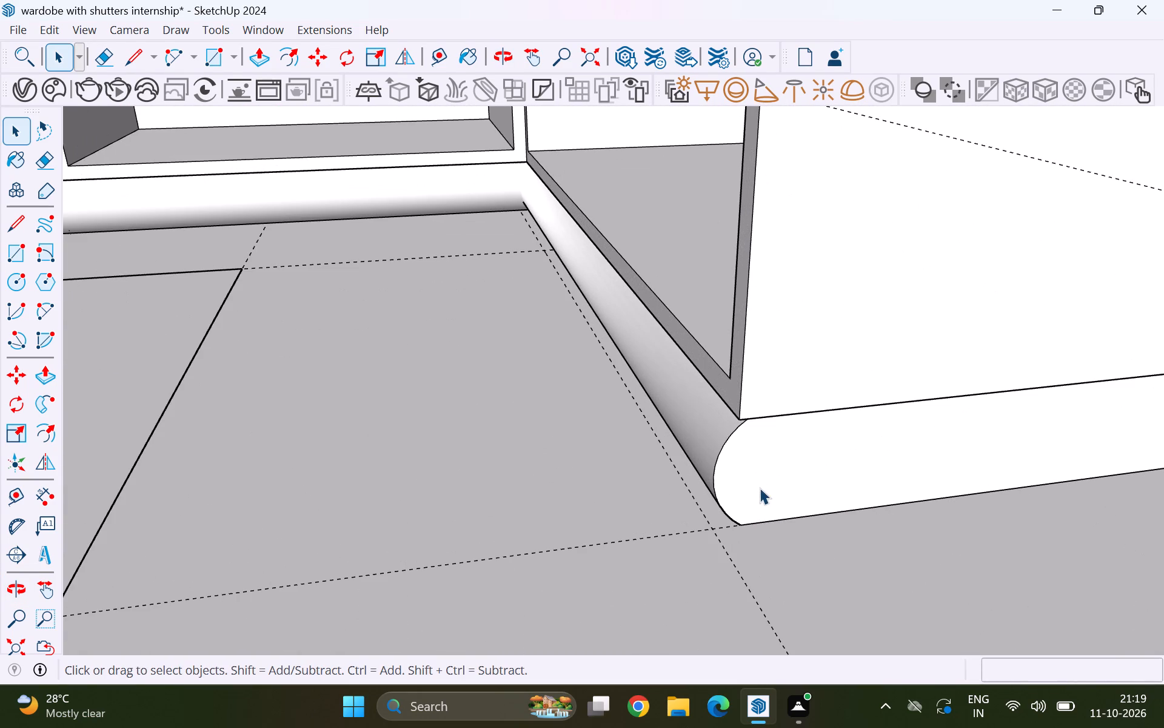
pyautogui.scroll(-12, 754, 473)
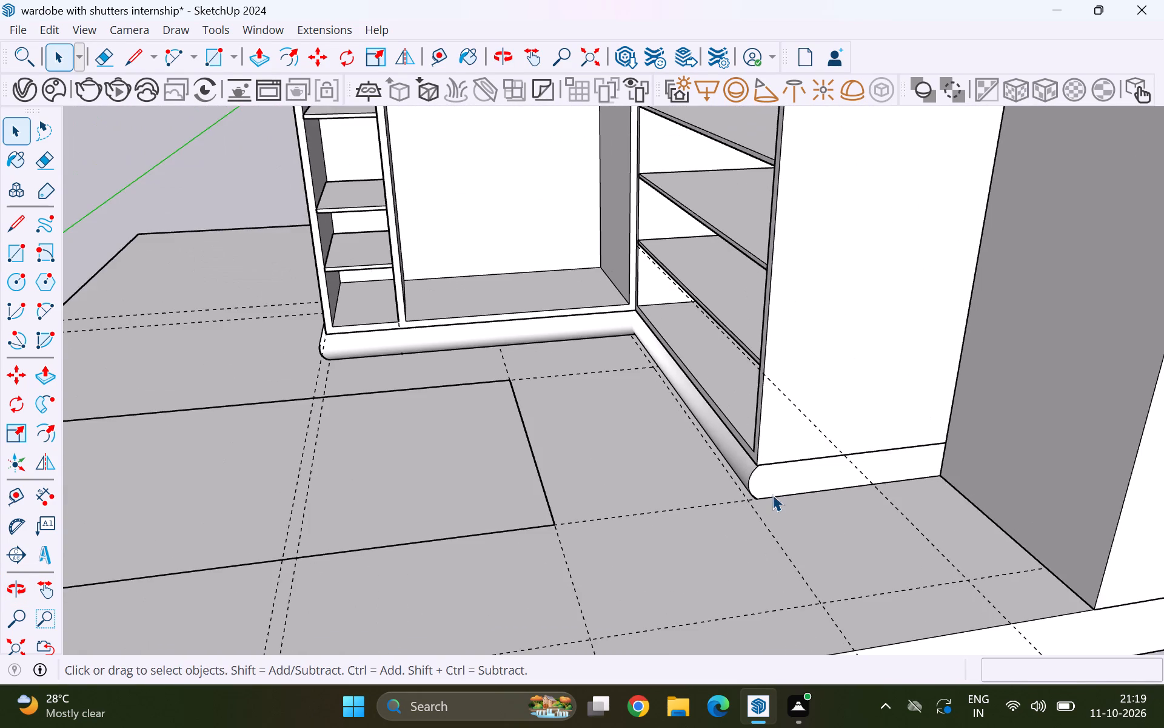
pyautogui.scroll(-14, 771, 497)
pyautogui.scroll(1, 577, 468)
# Inspect the wardrobe's shelves, the rectangular floor outline and the door opening from the front of the slab.
pyautogui.moveTo(581, 468); pyautogui.dragTo(590, 468, button='middle')
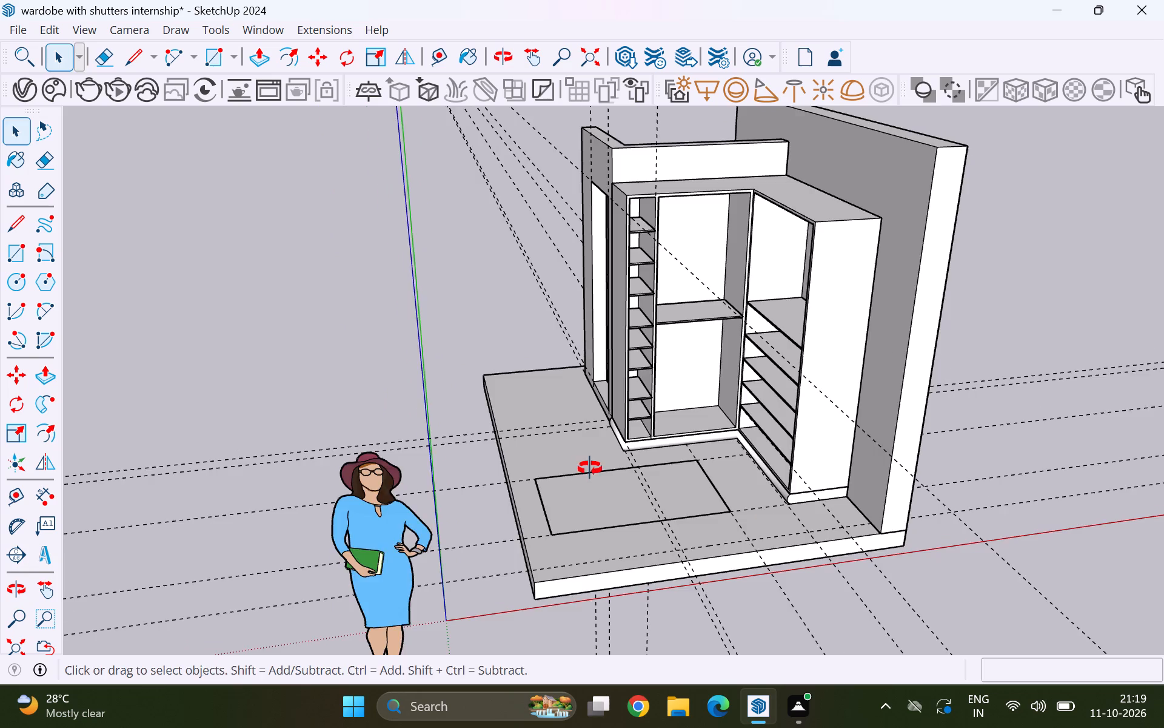
pyautogui.moveTo(590, 468); pyautogui.dragTo(596, 510, button='middle')
pyautogui.scroll(5, 781, 440)
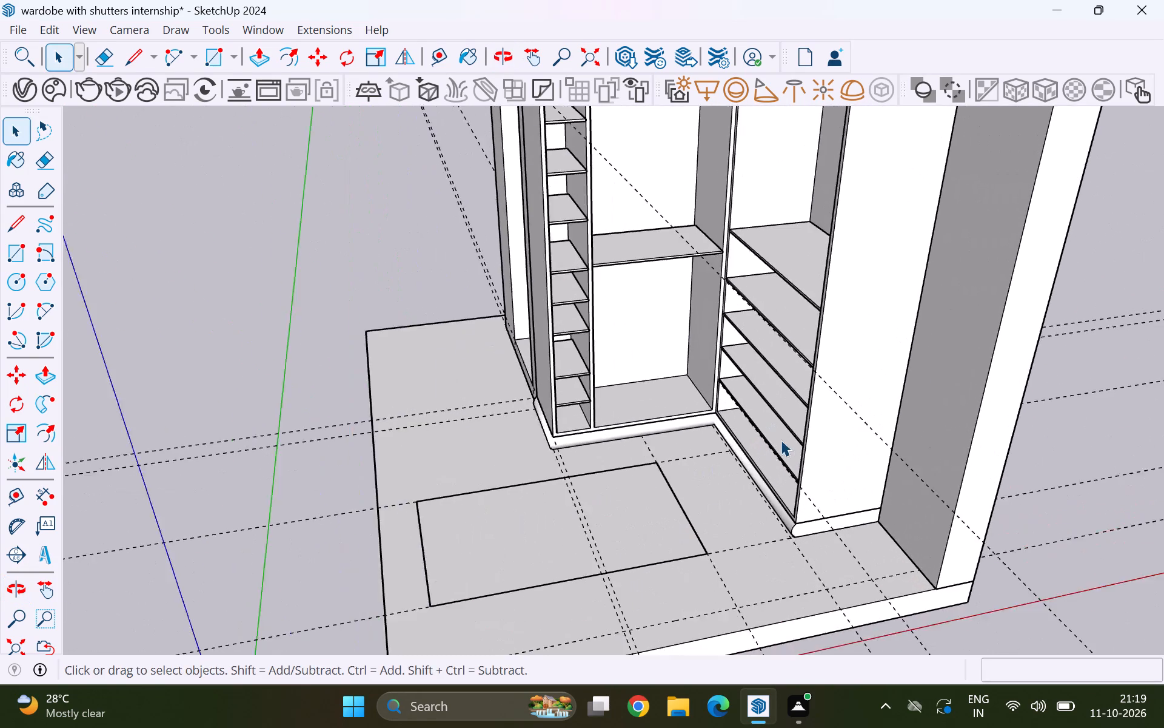
pyautogui.scroll(4, 609, 439)
pyautogui.moveTo(394, 454); pyautogui.dragTo(706, 457, button='middle')
pyautogui.scroll(1, 394, 454)
pyautogui.scroll(-5, 706, 455)
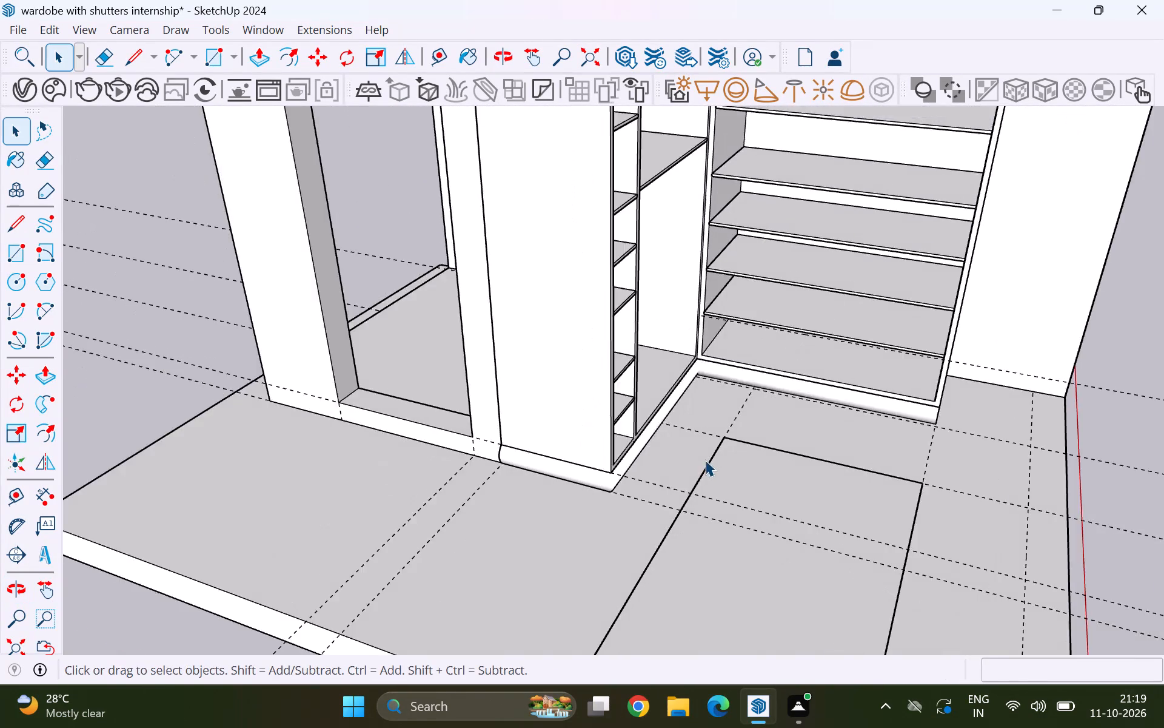
pyautogui.scroll(-4, 705, 460)
pyautogui.moveTo(526, 462); pyautogui.dragTo(758, 456, button='middle')
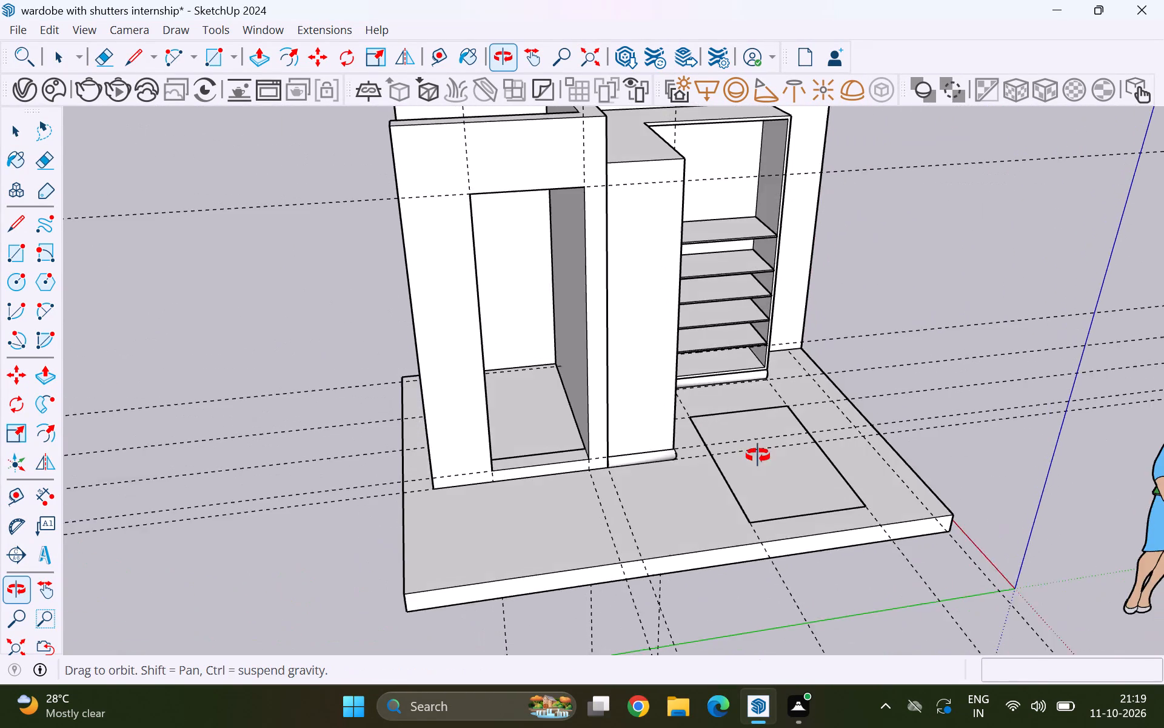
# Examine the end of the rounded skirting along the short wall beside the door opening.
pyautogui.moveTo(758, 456); pyautogui.dragTo(763, 455, button='middle')
pyautogui.scroll(5, 640, 443)
pyautogui.scroll(15, 595, 479)
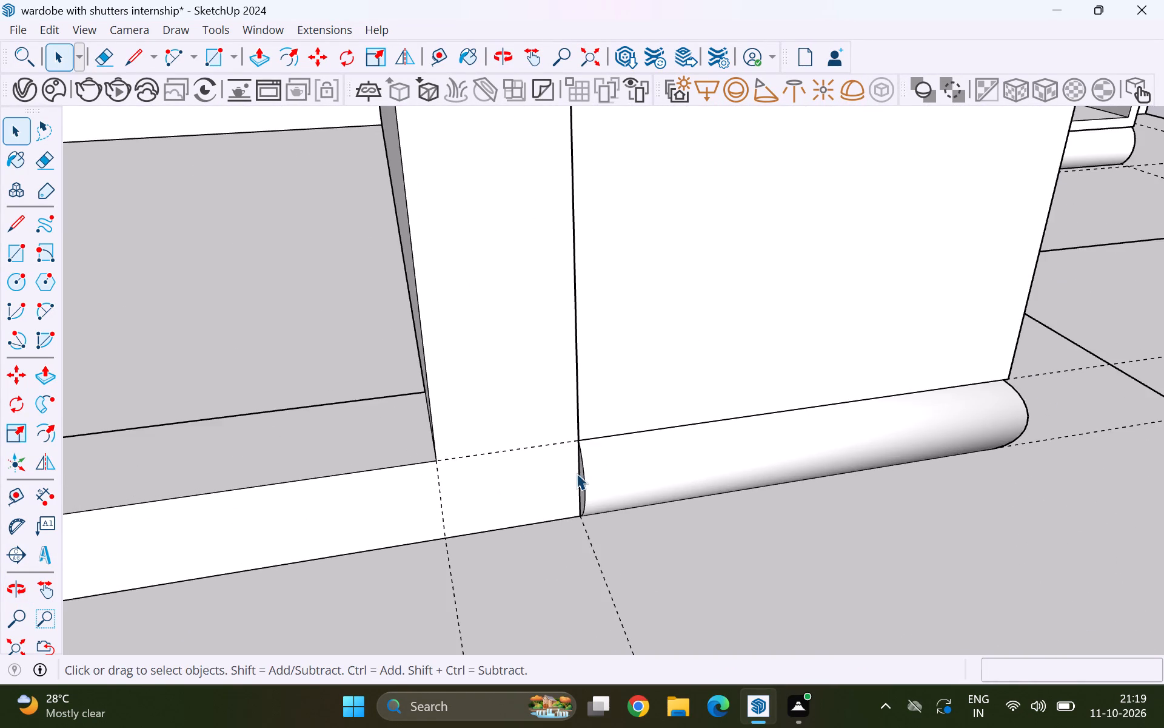
pyautogui.scroll(1, 576, 473)
pyautogui.moveTo(576, 473); pyautogui.dragTo(780, 424, button='middle')
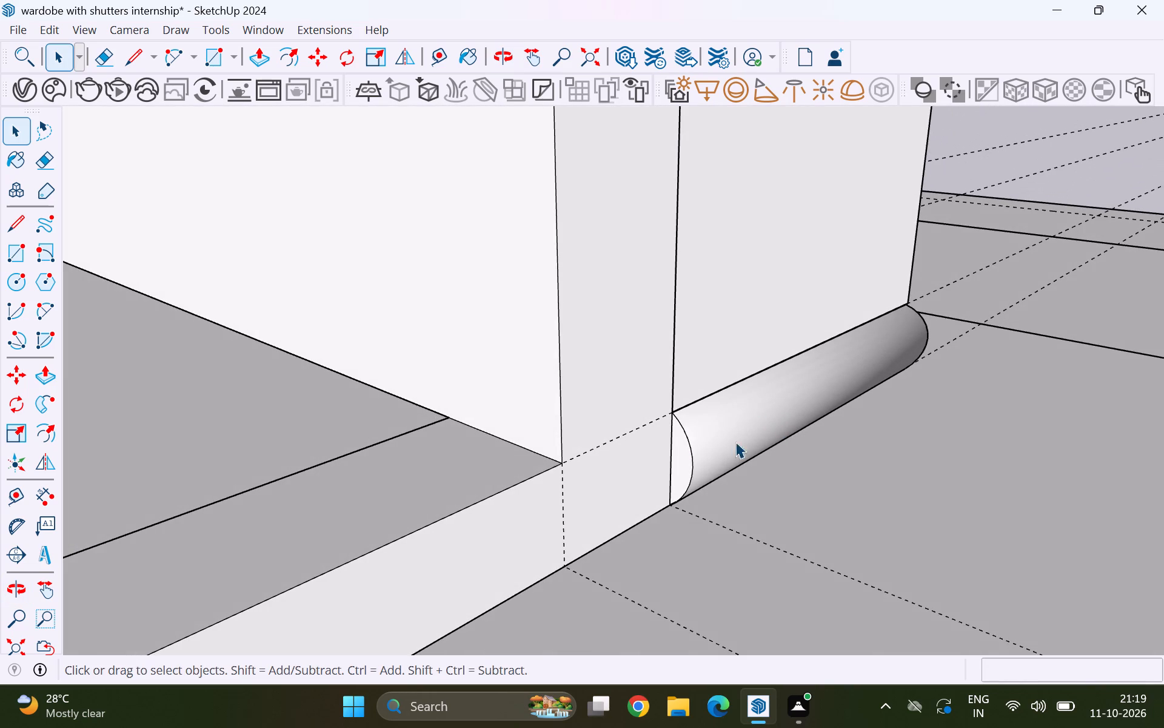
pyautogui.scroll(4, 675, 477)
pyautogui.scroll(-5, 684, 463)
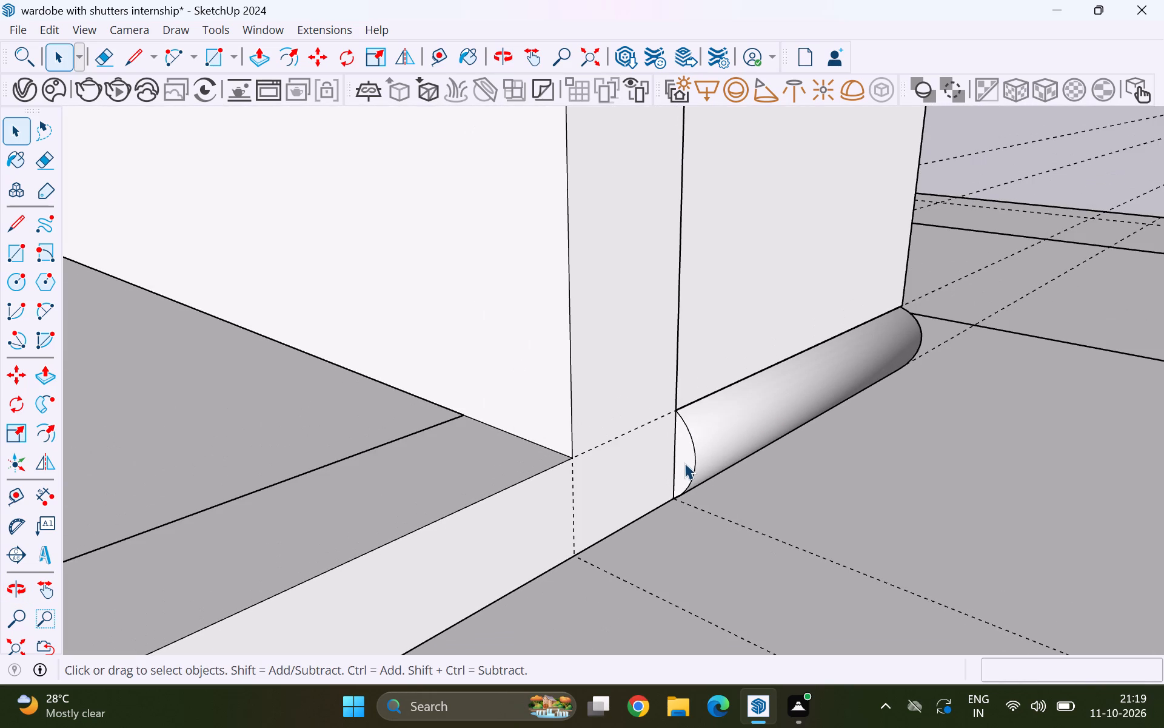
pyautogui.moveTo(546, 499); pyautogui.dragTo(587, 491, button='middle')
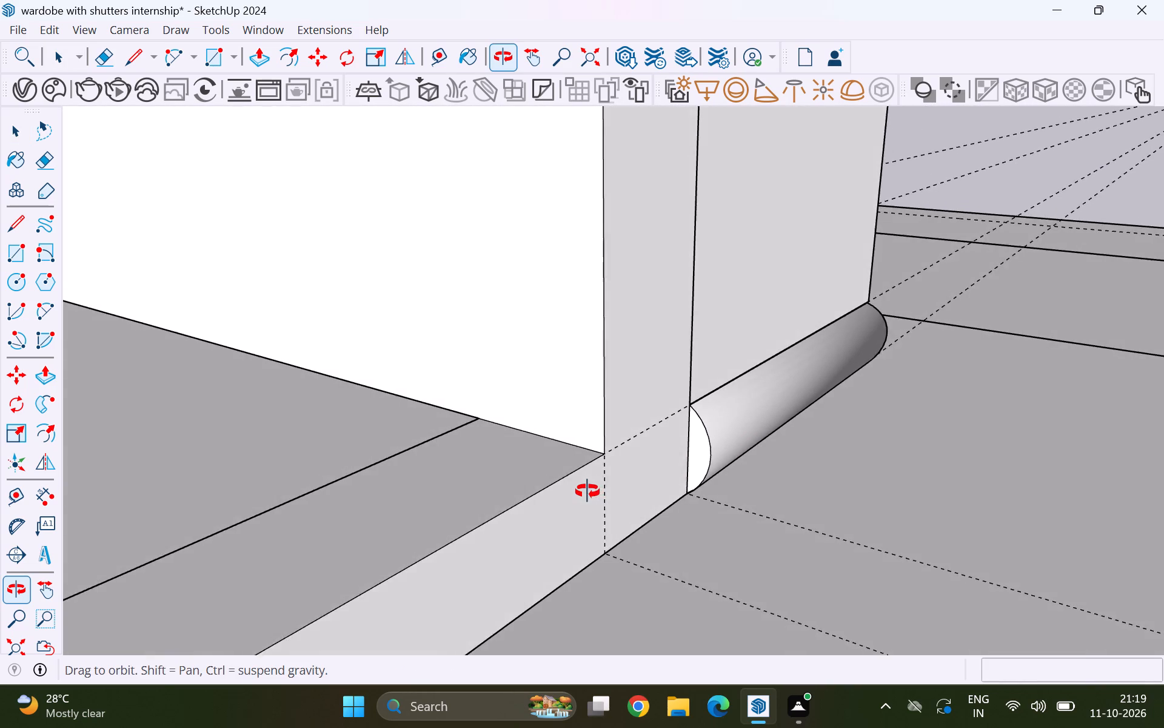
pyautogui.moveTo(587, 491); pyautogui.dragTo(601, 491, button='middle')
pyautogui.scroll(1, 741, 428)
pyautogui.moveTo(729, 429); pyautogui.dragTo(692, 429, button='middle')
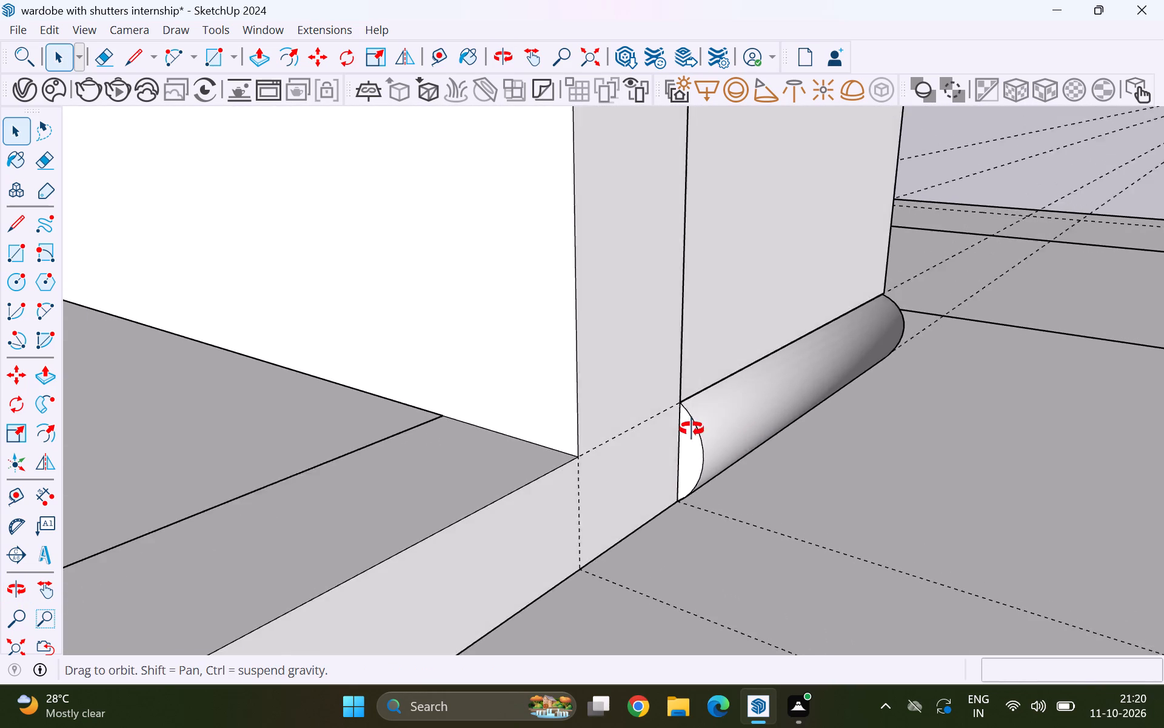
pyautogui.moveTo(692, 429); pyautogui.dragTo(763, 414, button='middle')
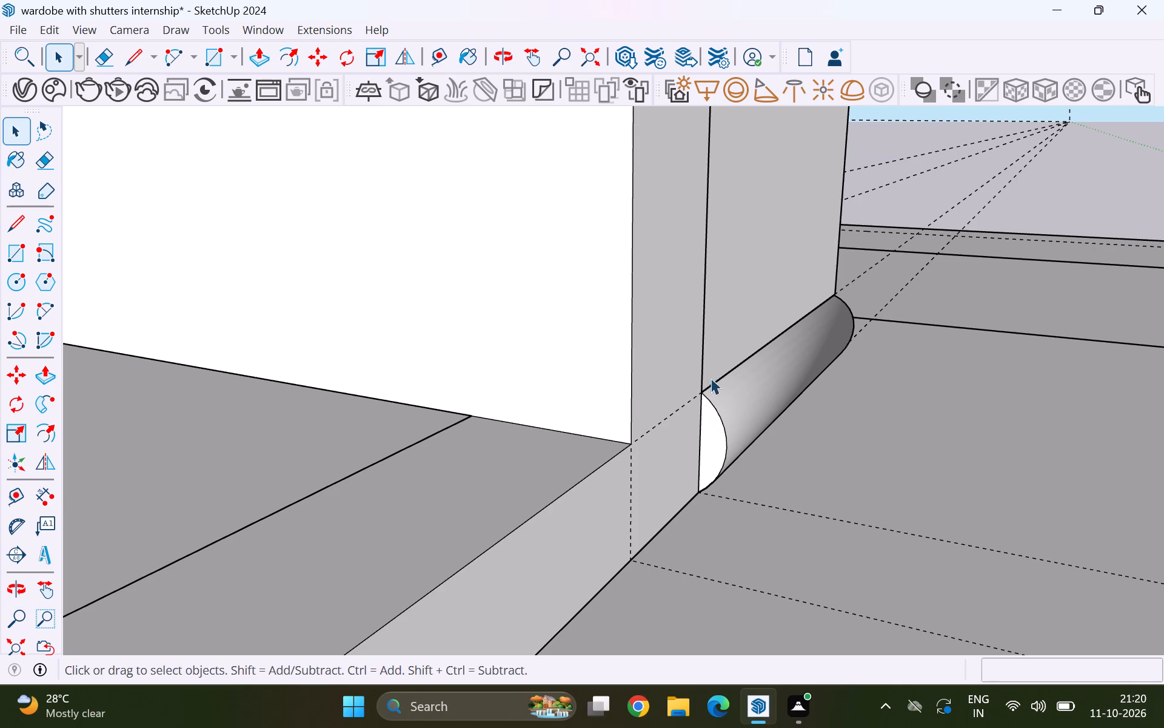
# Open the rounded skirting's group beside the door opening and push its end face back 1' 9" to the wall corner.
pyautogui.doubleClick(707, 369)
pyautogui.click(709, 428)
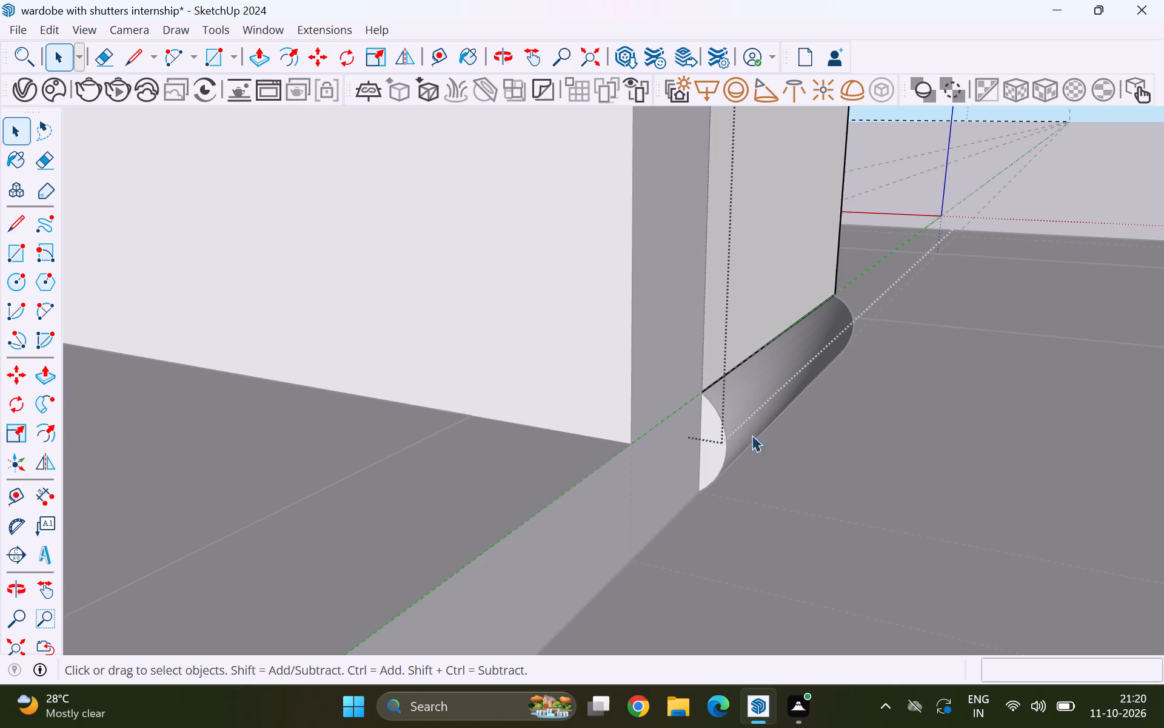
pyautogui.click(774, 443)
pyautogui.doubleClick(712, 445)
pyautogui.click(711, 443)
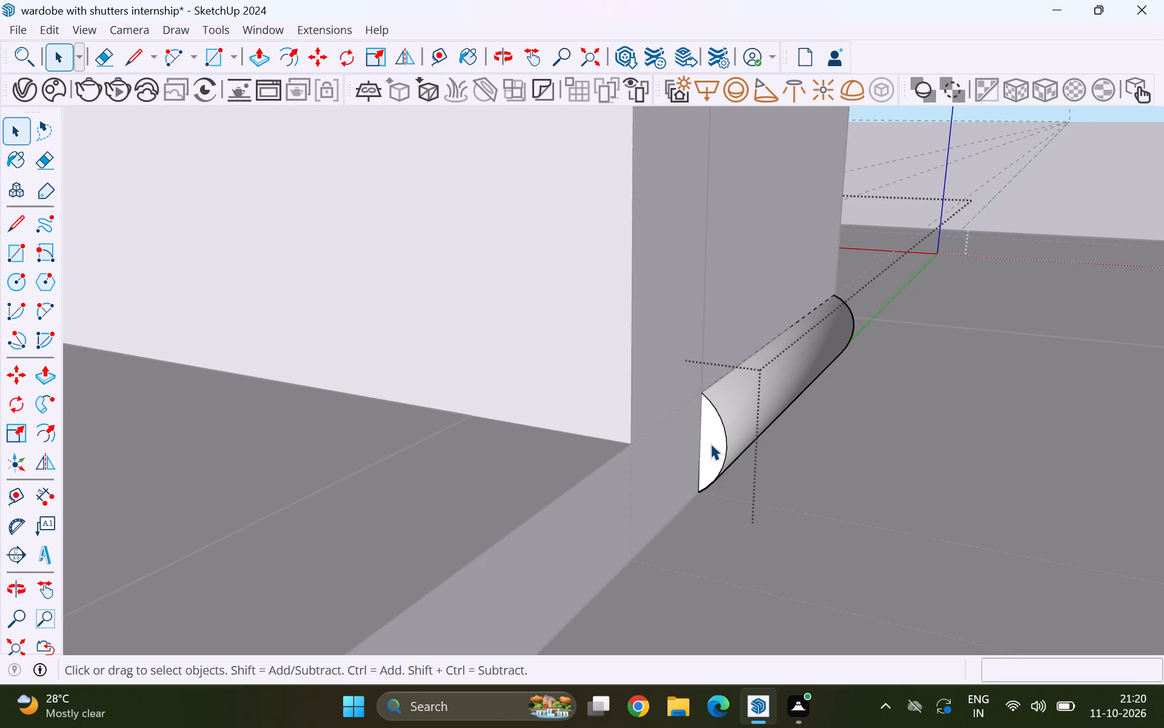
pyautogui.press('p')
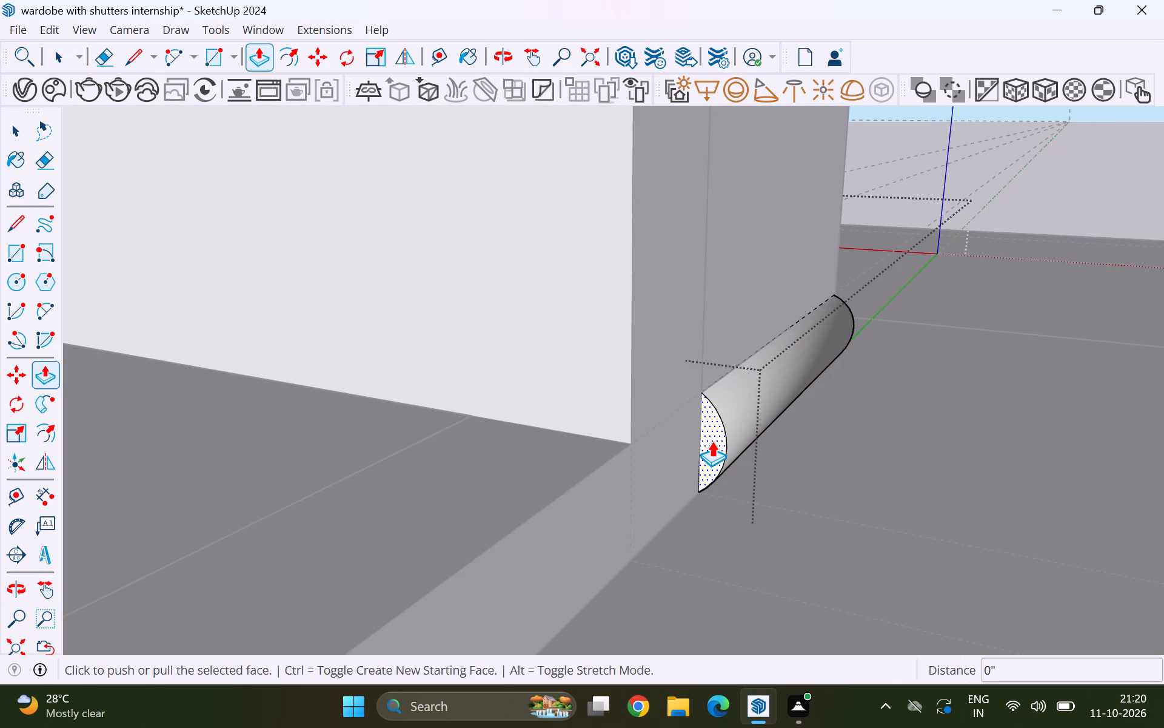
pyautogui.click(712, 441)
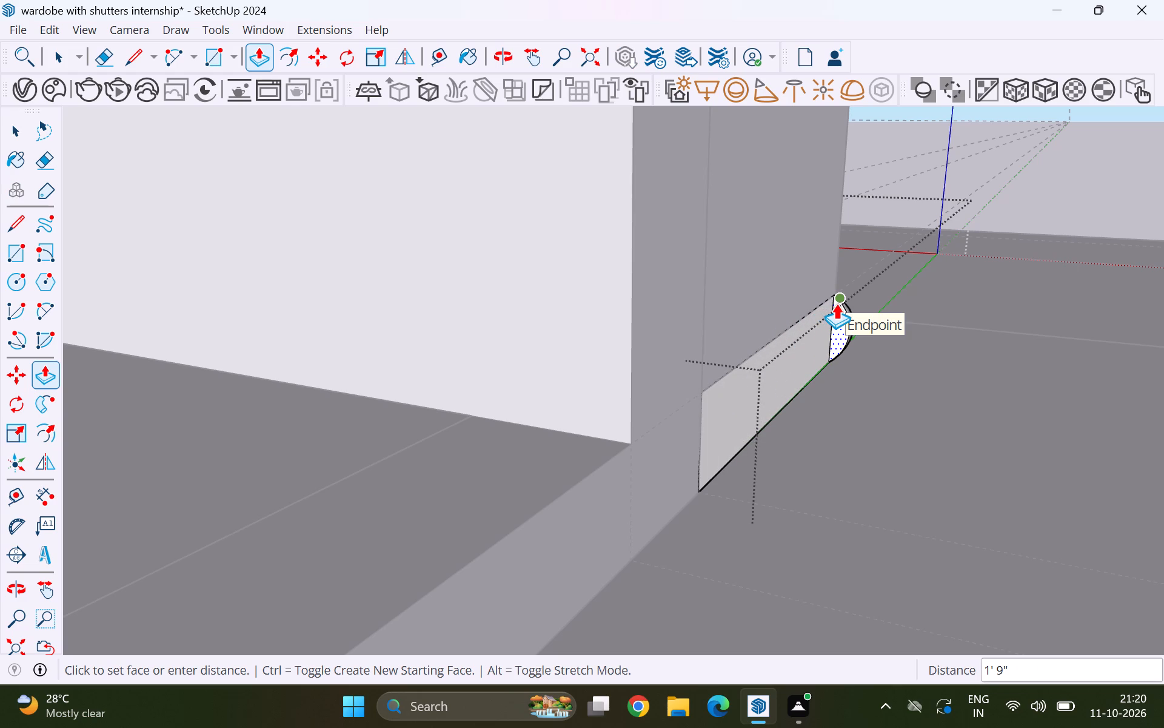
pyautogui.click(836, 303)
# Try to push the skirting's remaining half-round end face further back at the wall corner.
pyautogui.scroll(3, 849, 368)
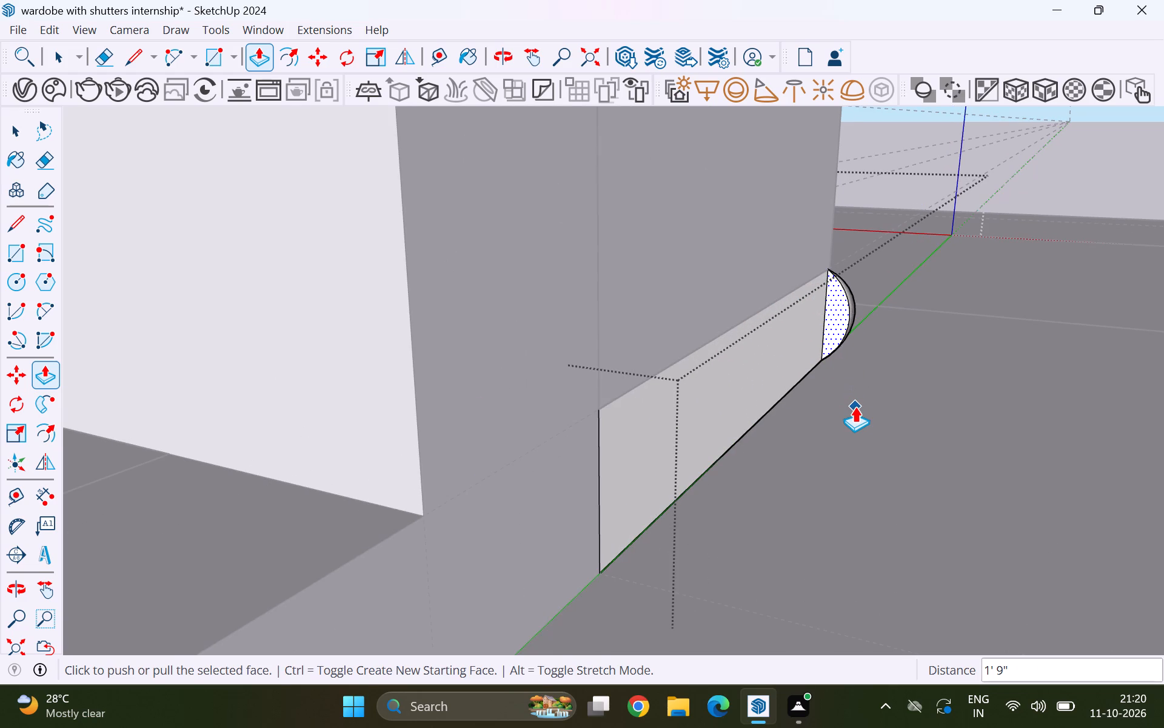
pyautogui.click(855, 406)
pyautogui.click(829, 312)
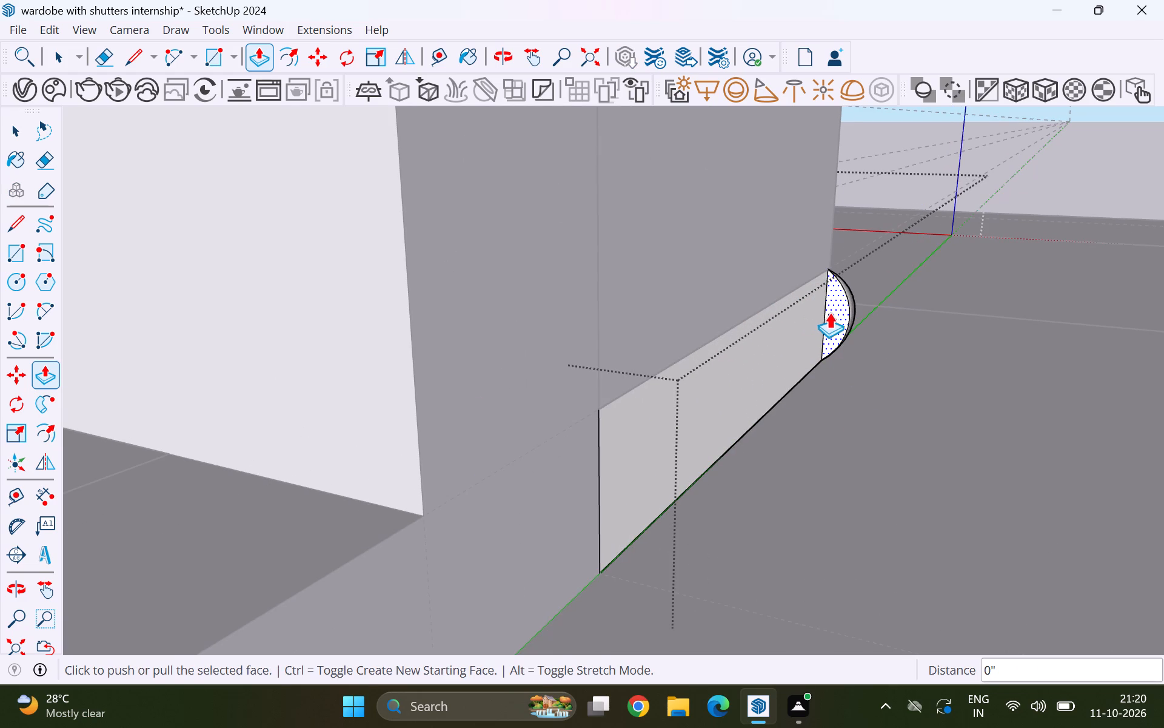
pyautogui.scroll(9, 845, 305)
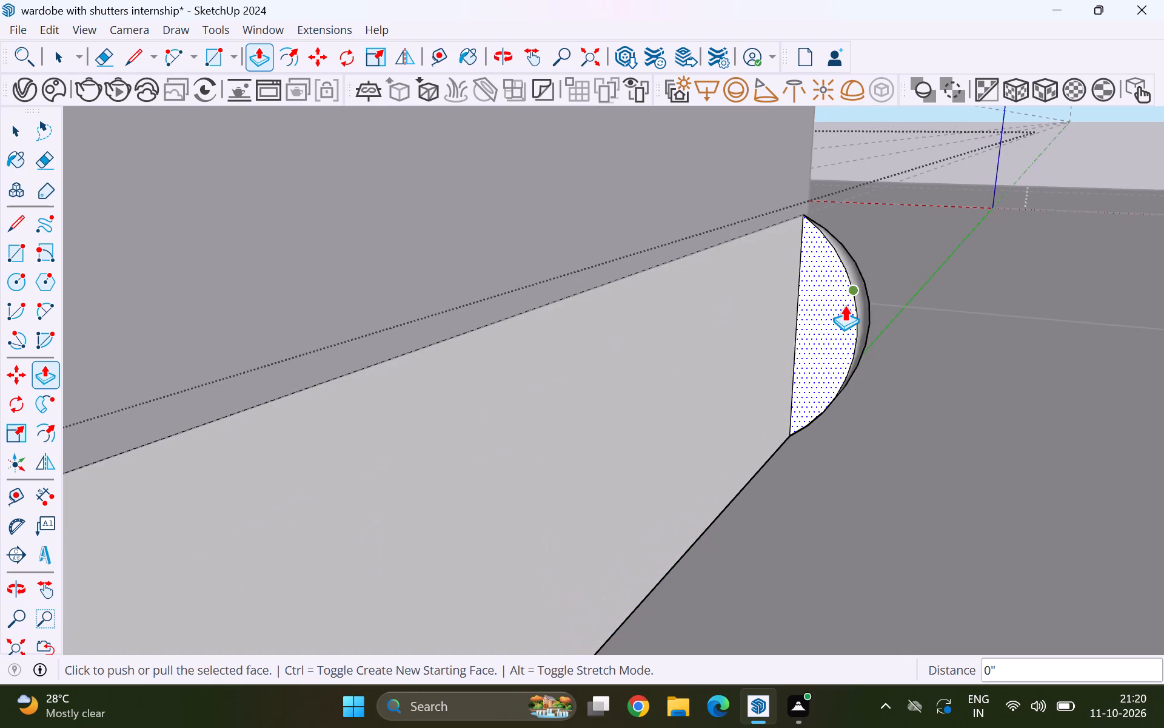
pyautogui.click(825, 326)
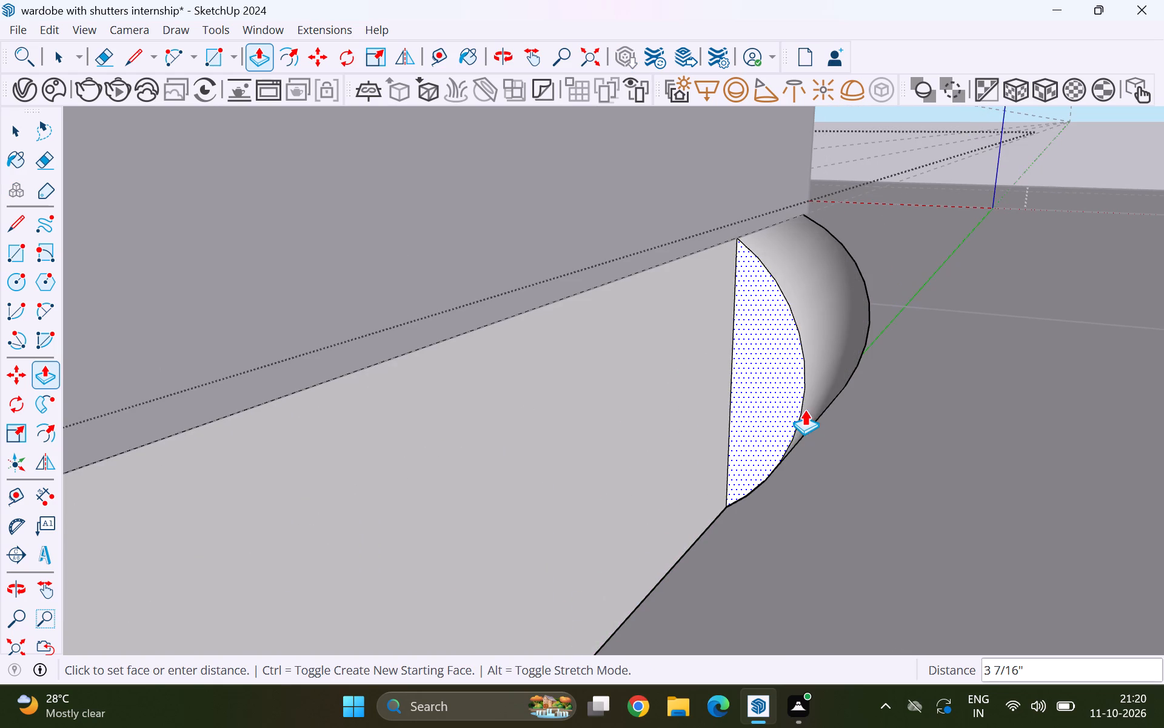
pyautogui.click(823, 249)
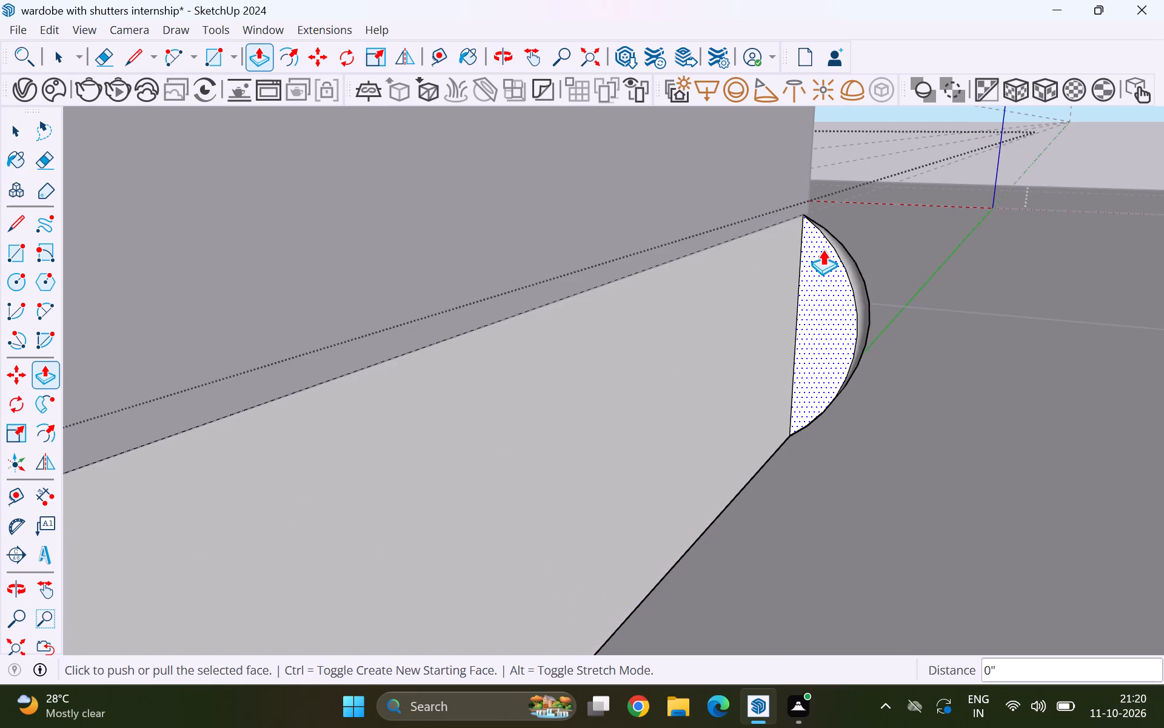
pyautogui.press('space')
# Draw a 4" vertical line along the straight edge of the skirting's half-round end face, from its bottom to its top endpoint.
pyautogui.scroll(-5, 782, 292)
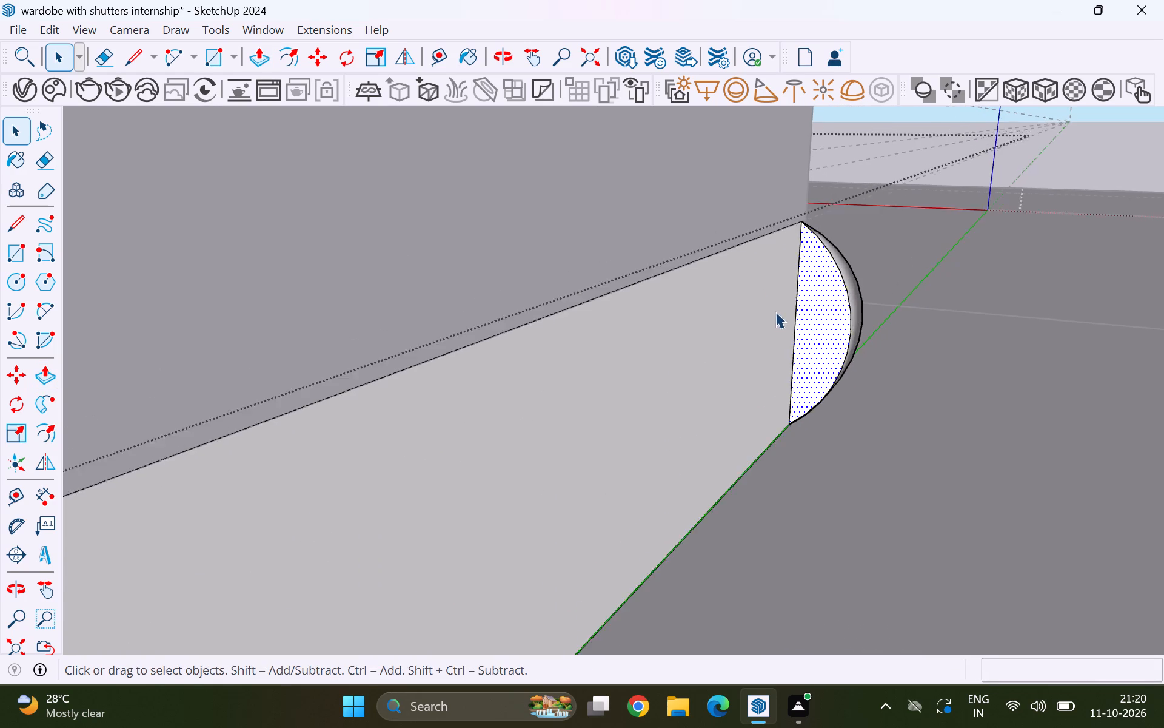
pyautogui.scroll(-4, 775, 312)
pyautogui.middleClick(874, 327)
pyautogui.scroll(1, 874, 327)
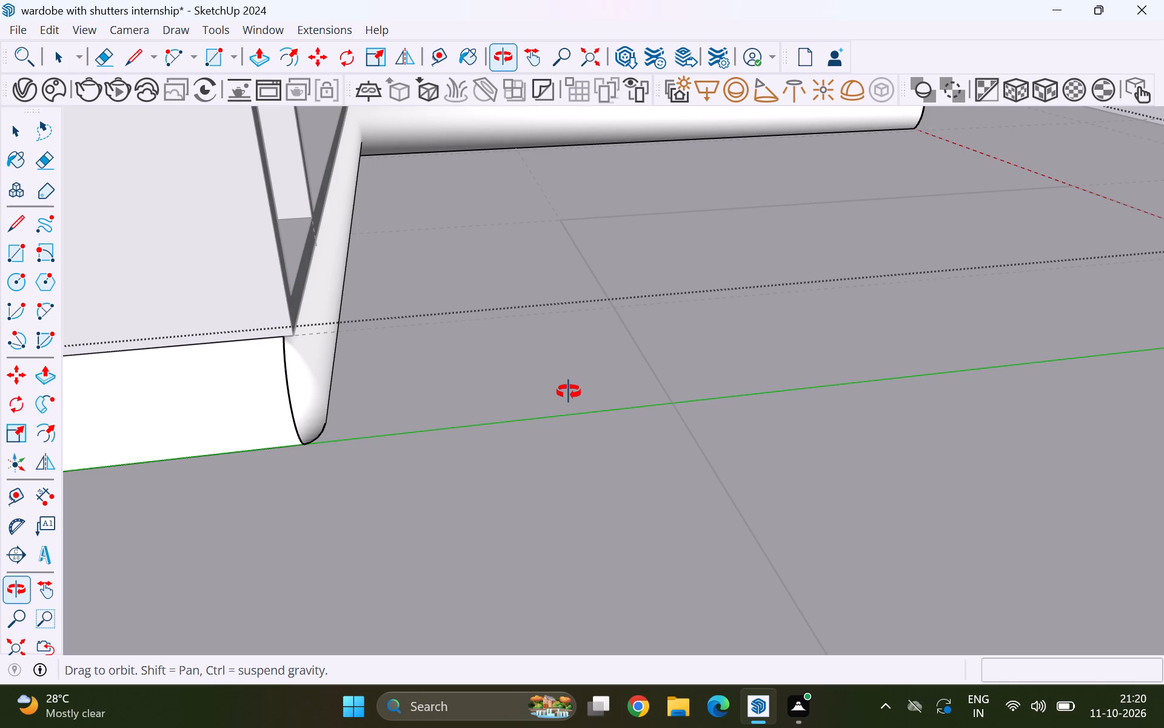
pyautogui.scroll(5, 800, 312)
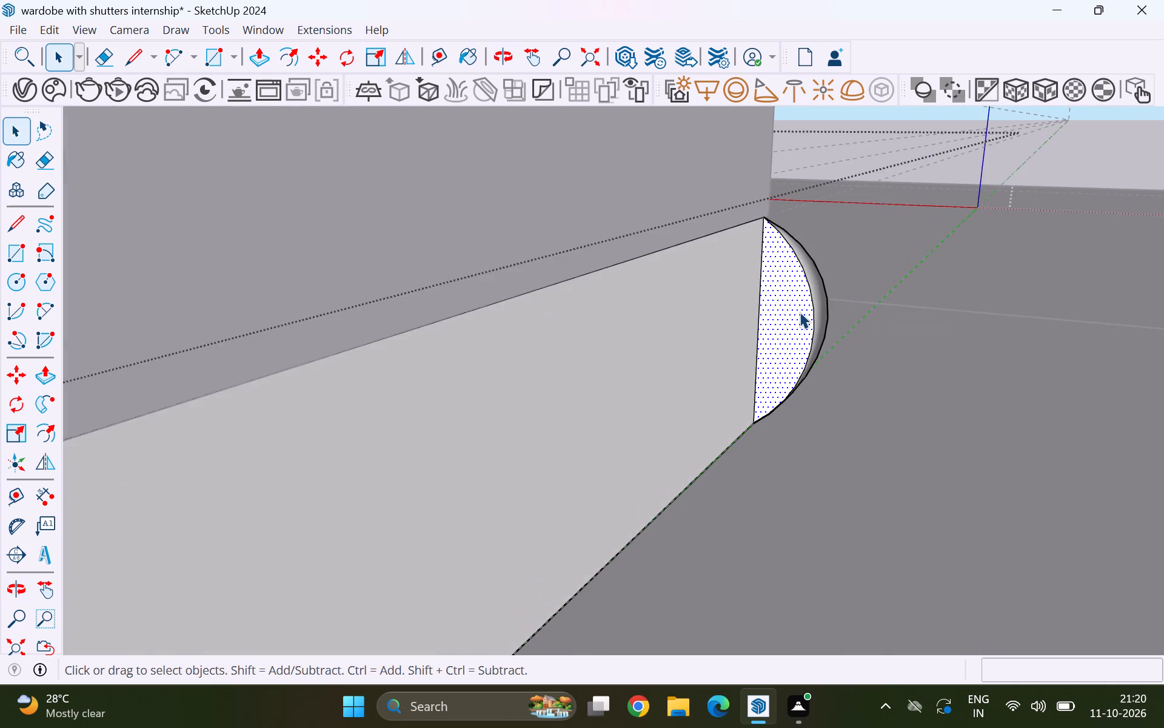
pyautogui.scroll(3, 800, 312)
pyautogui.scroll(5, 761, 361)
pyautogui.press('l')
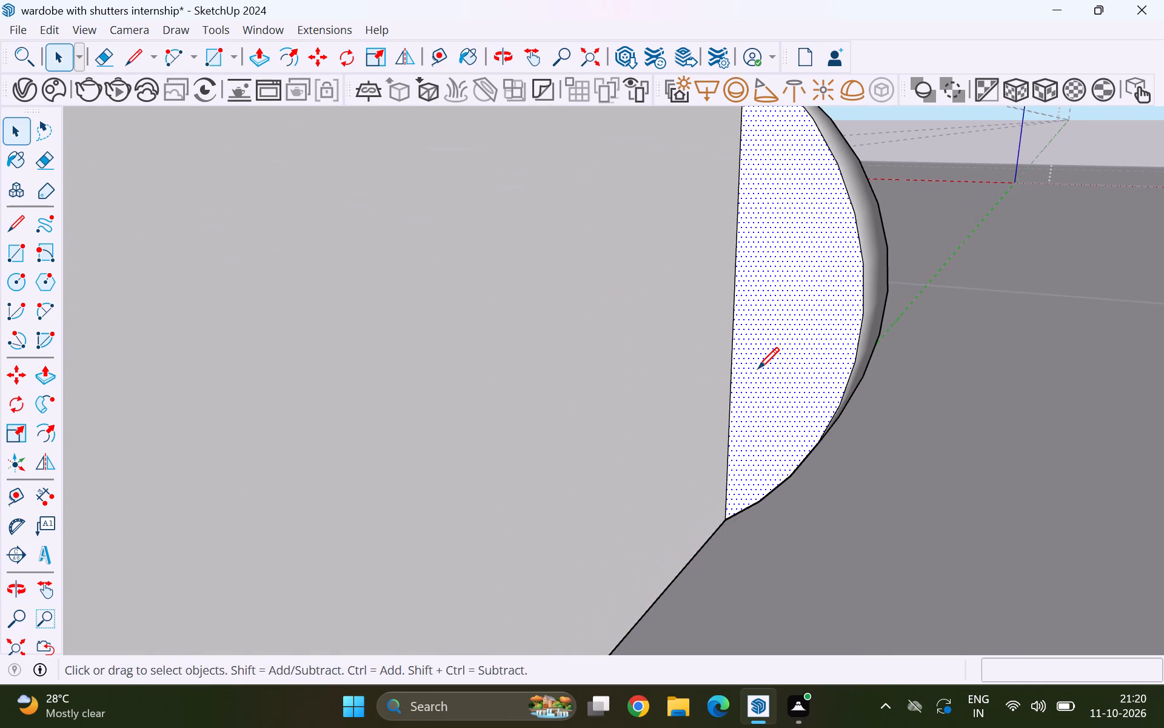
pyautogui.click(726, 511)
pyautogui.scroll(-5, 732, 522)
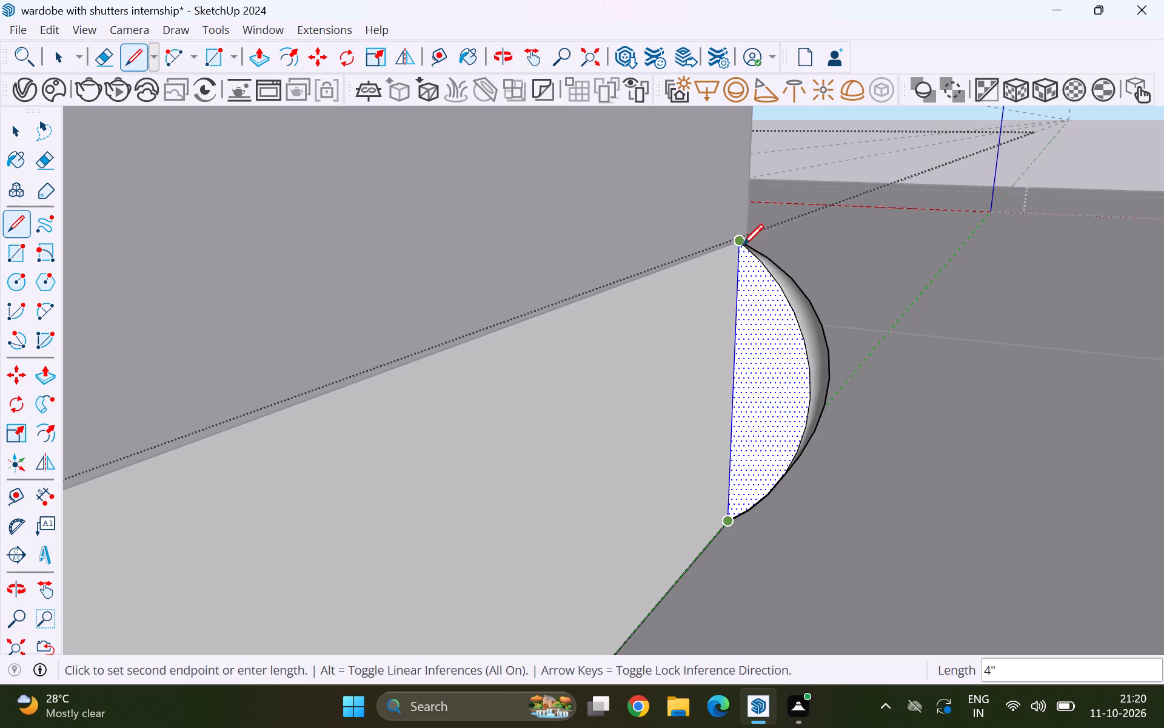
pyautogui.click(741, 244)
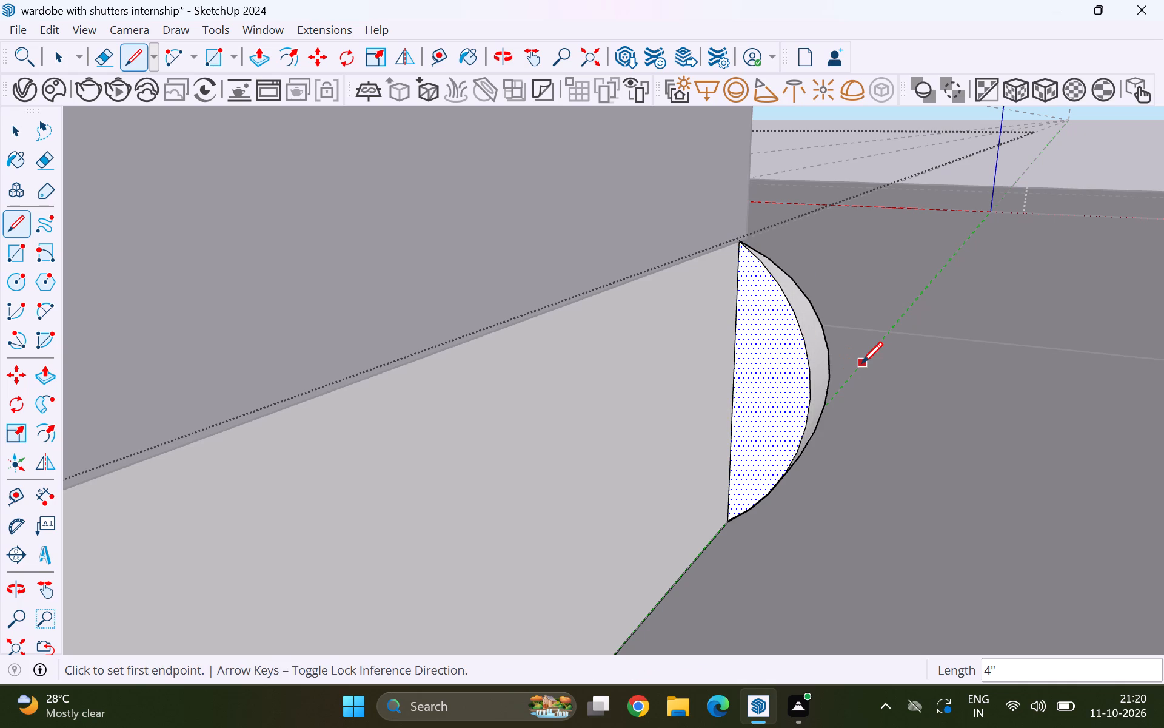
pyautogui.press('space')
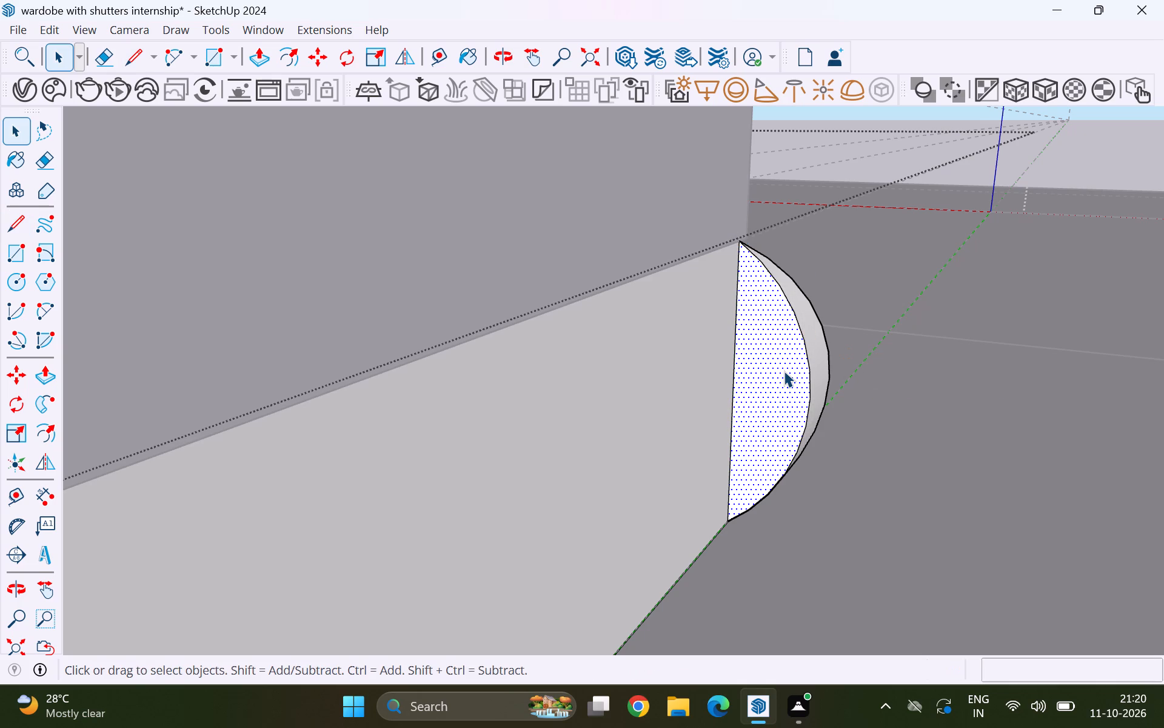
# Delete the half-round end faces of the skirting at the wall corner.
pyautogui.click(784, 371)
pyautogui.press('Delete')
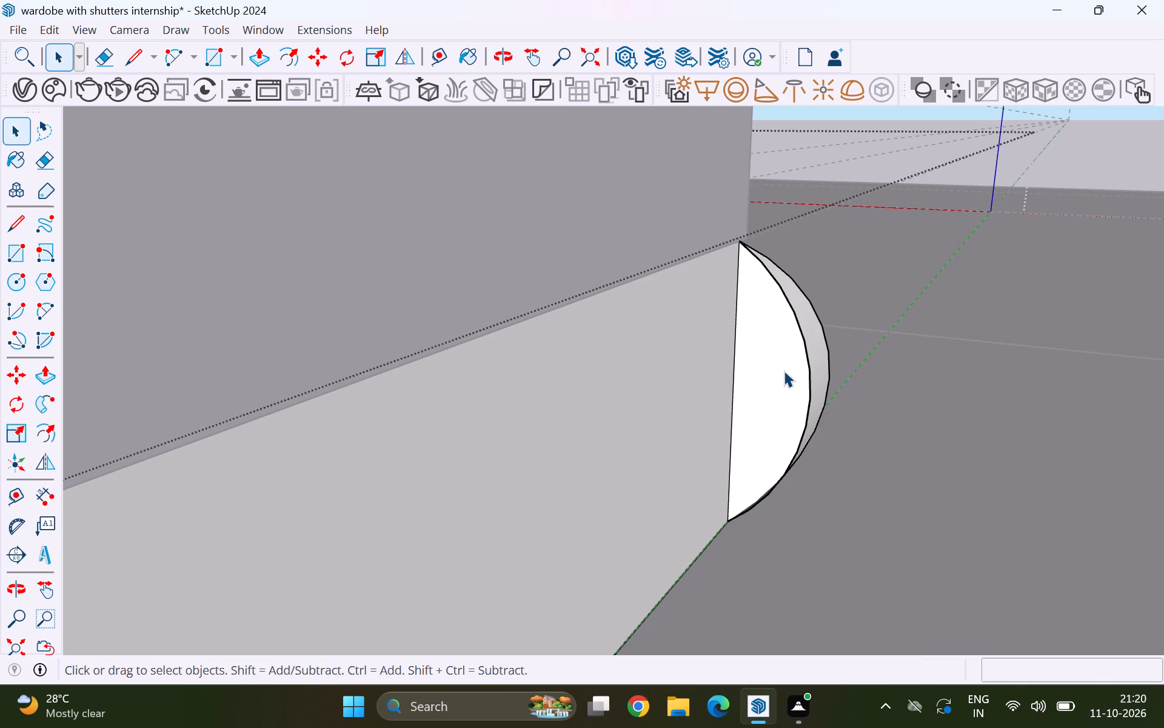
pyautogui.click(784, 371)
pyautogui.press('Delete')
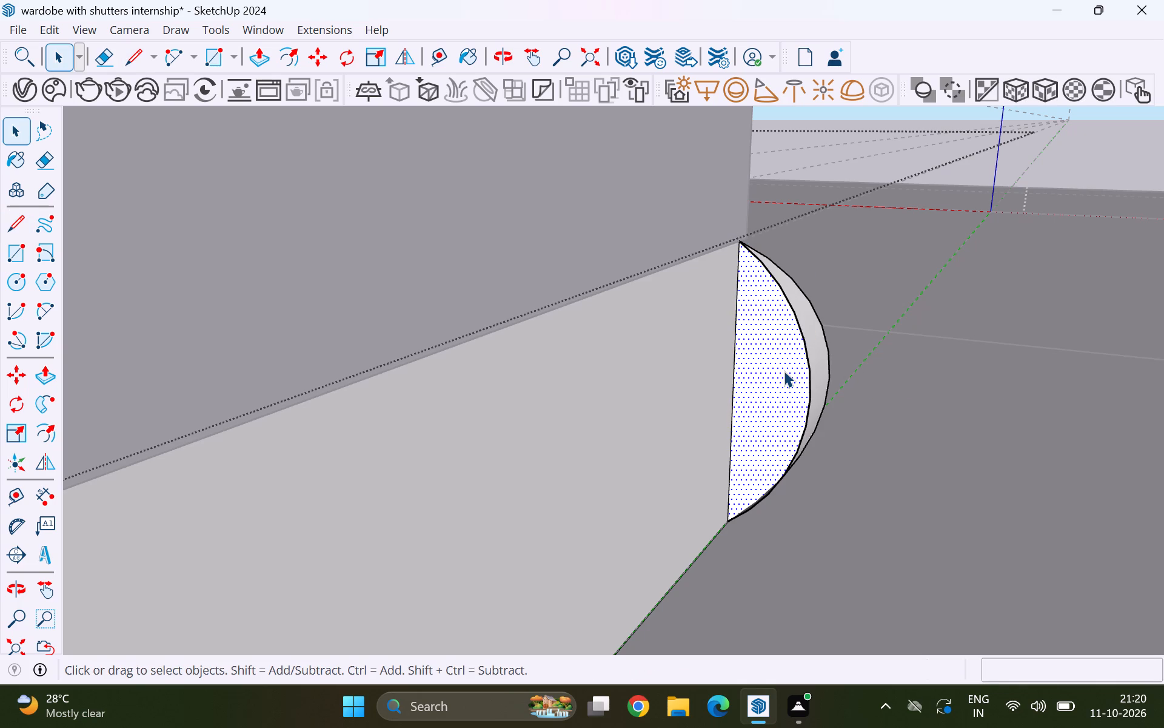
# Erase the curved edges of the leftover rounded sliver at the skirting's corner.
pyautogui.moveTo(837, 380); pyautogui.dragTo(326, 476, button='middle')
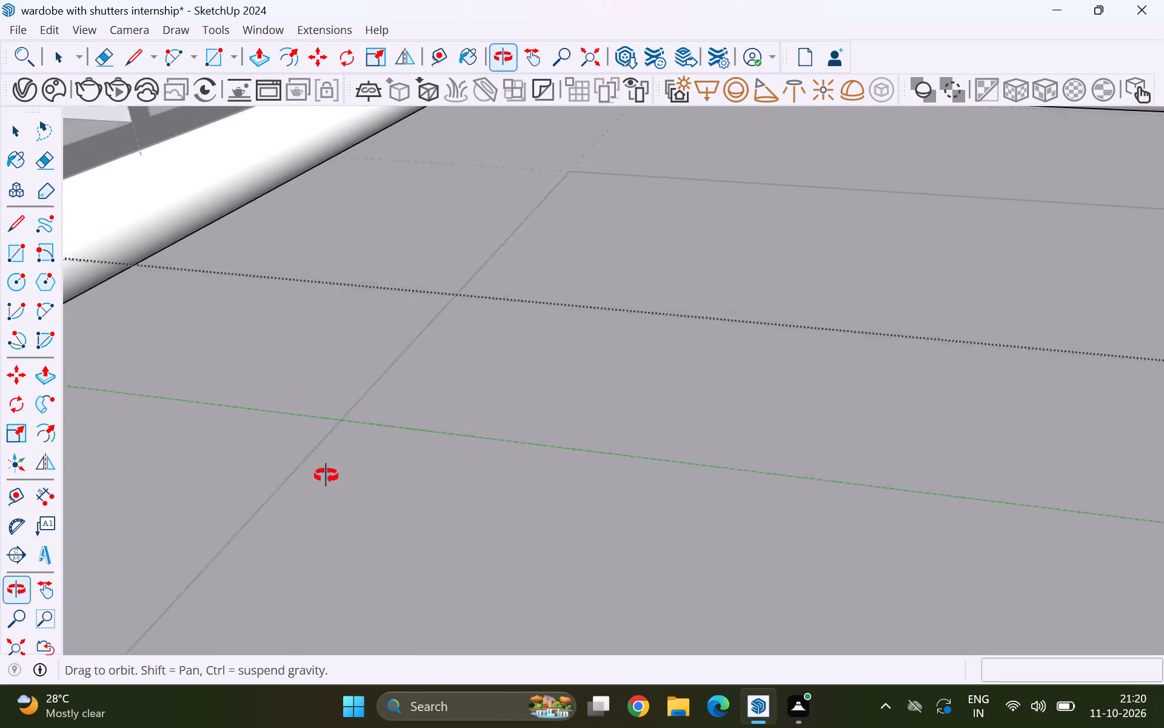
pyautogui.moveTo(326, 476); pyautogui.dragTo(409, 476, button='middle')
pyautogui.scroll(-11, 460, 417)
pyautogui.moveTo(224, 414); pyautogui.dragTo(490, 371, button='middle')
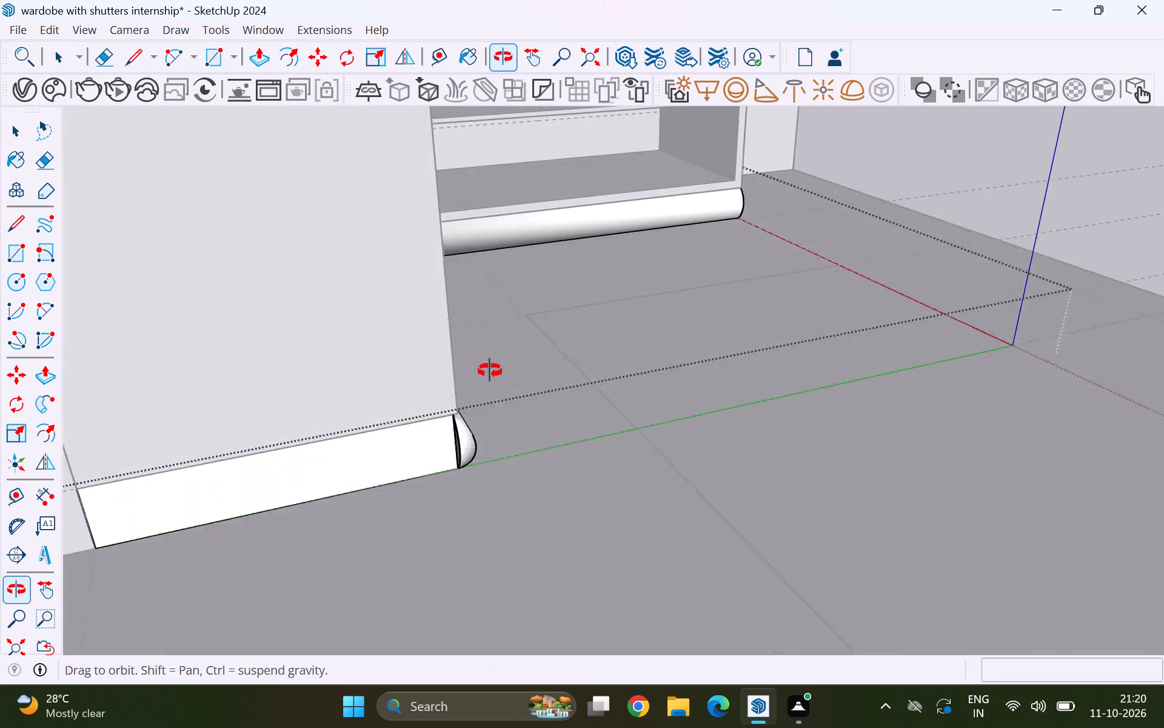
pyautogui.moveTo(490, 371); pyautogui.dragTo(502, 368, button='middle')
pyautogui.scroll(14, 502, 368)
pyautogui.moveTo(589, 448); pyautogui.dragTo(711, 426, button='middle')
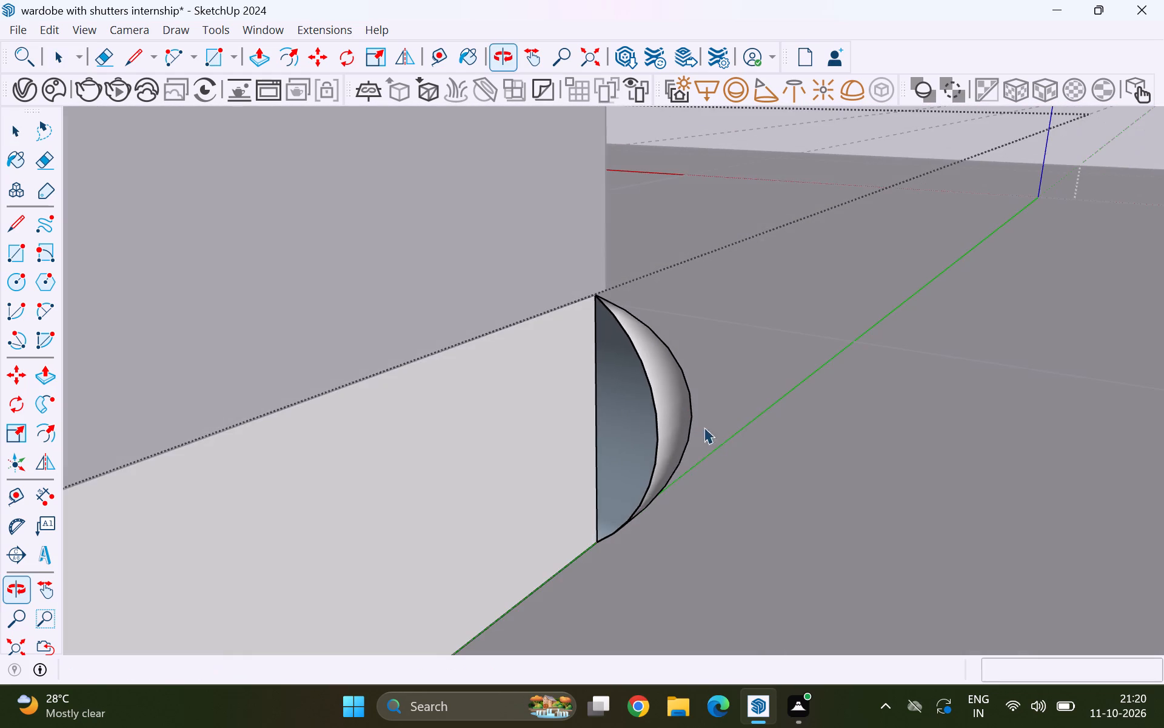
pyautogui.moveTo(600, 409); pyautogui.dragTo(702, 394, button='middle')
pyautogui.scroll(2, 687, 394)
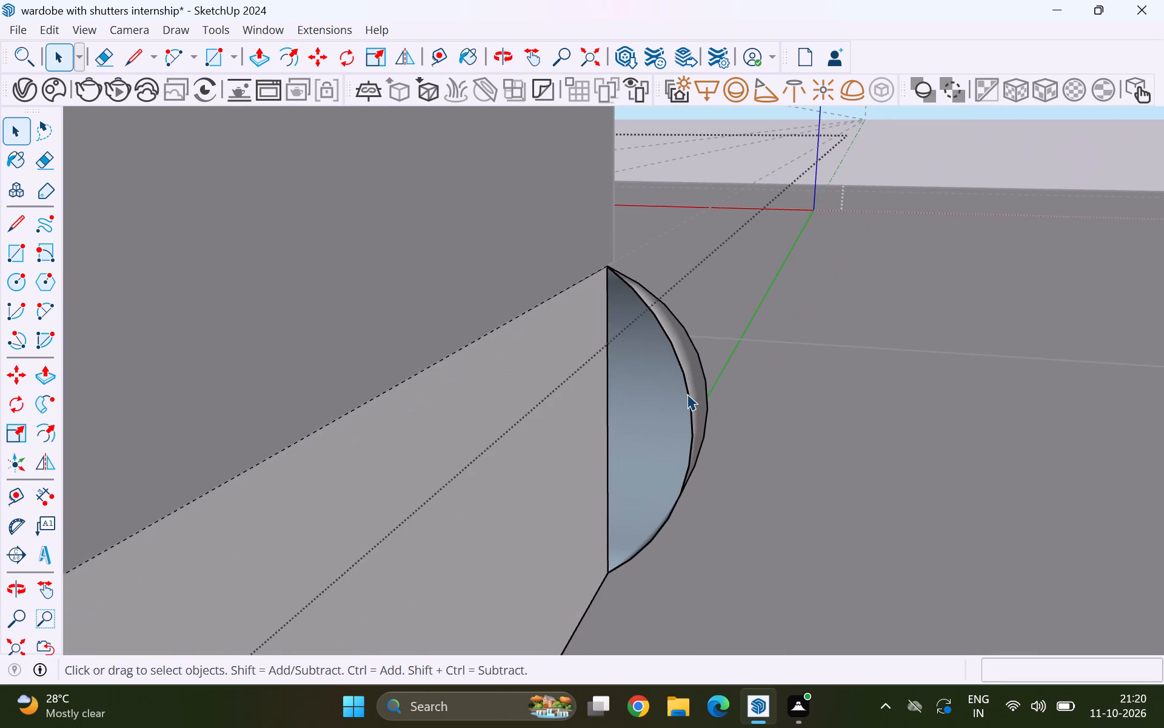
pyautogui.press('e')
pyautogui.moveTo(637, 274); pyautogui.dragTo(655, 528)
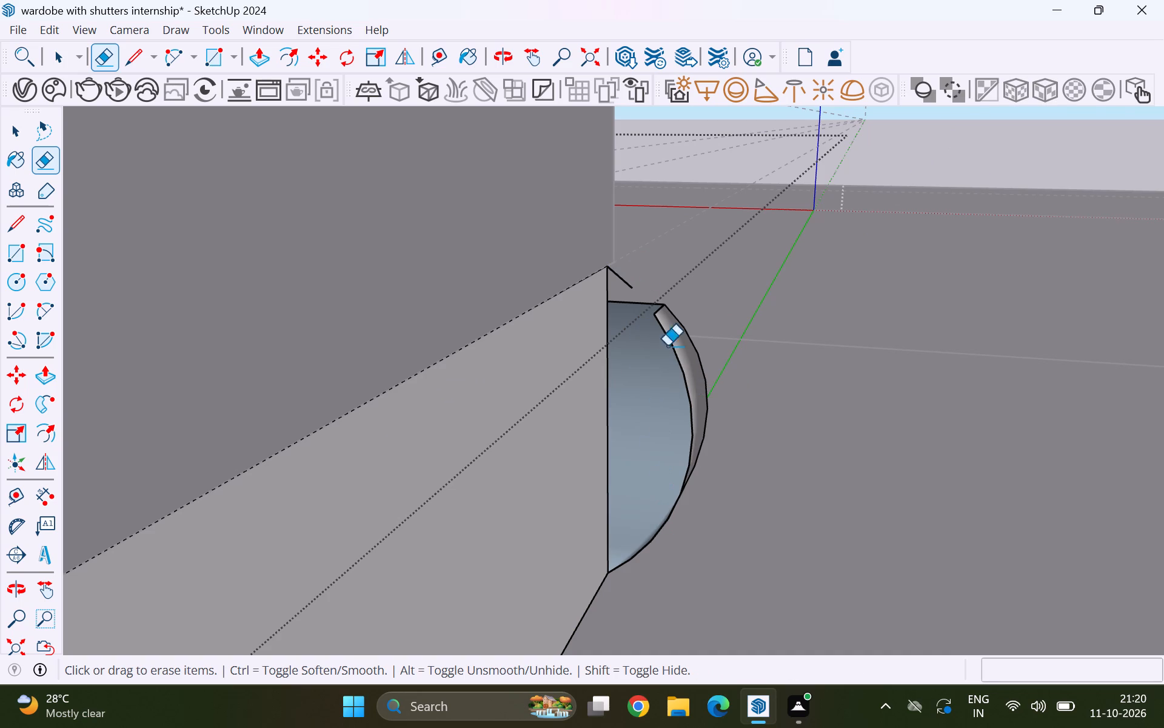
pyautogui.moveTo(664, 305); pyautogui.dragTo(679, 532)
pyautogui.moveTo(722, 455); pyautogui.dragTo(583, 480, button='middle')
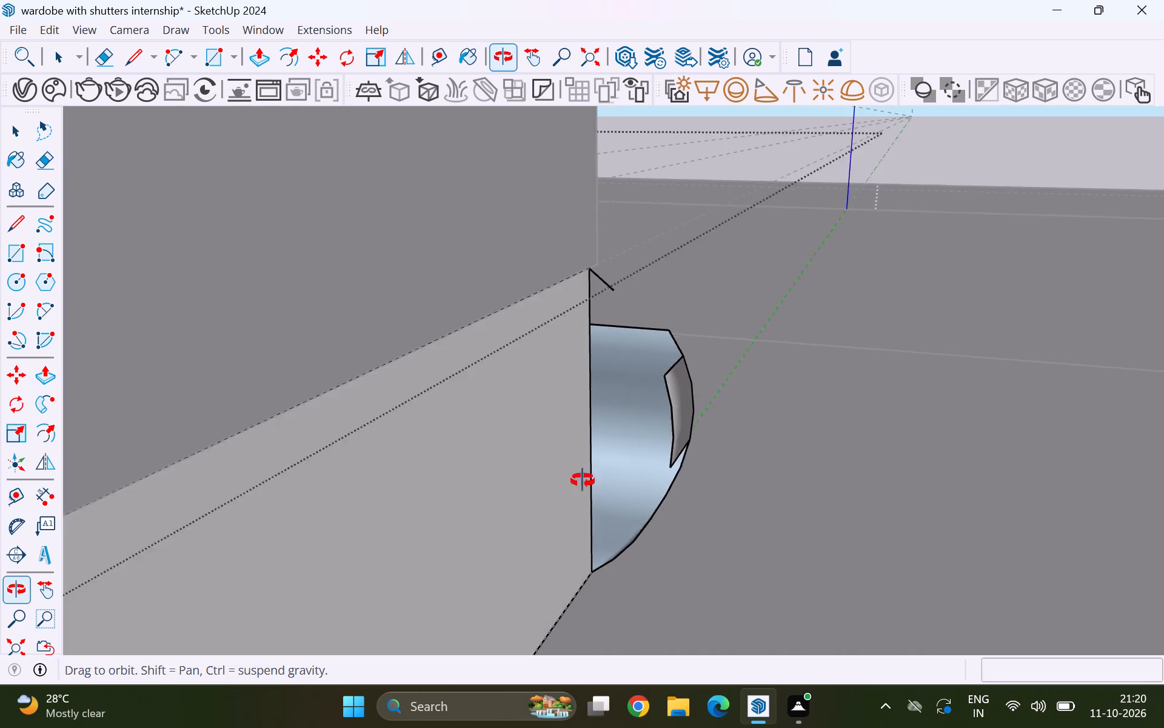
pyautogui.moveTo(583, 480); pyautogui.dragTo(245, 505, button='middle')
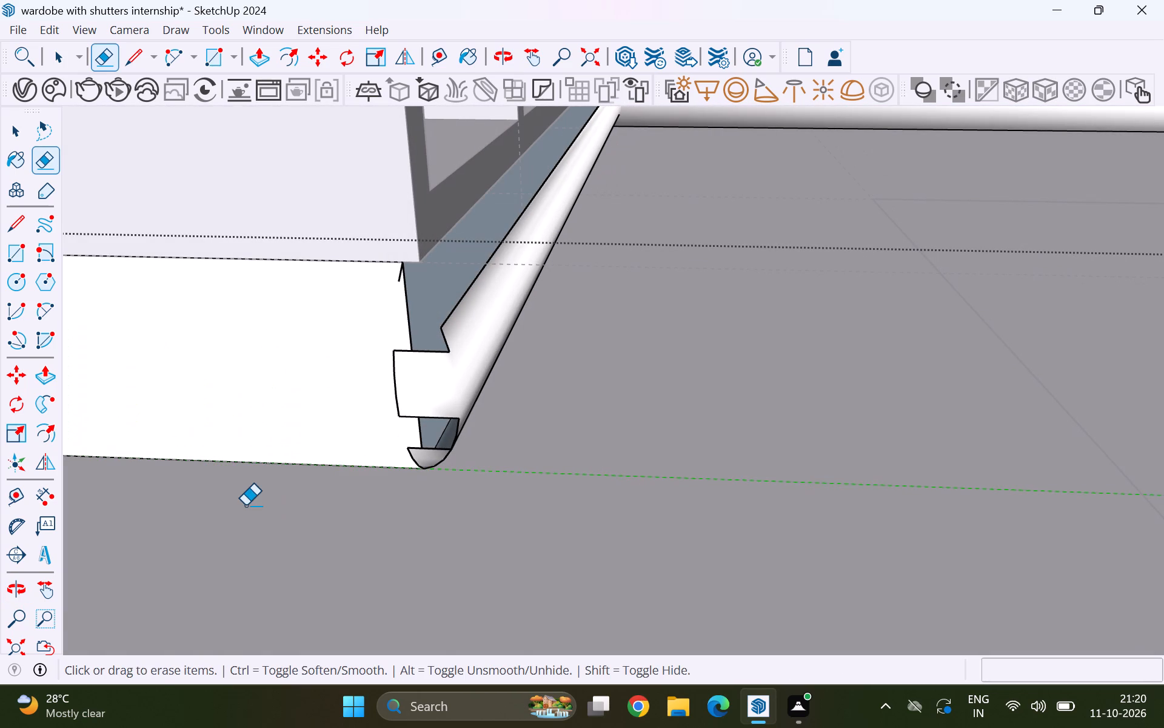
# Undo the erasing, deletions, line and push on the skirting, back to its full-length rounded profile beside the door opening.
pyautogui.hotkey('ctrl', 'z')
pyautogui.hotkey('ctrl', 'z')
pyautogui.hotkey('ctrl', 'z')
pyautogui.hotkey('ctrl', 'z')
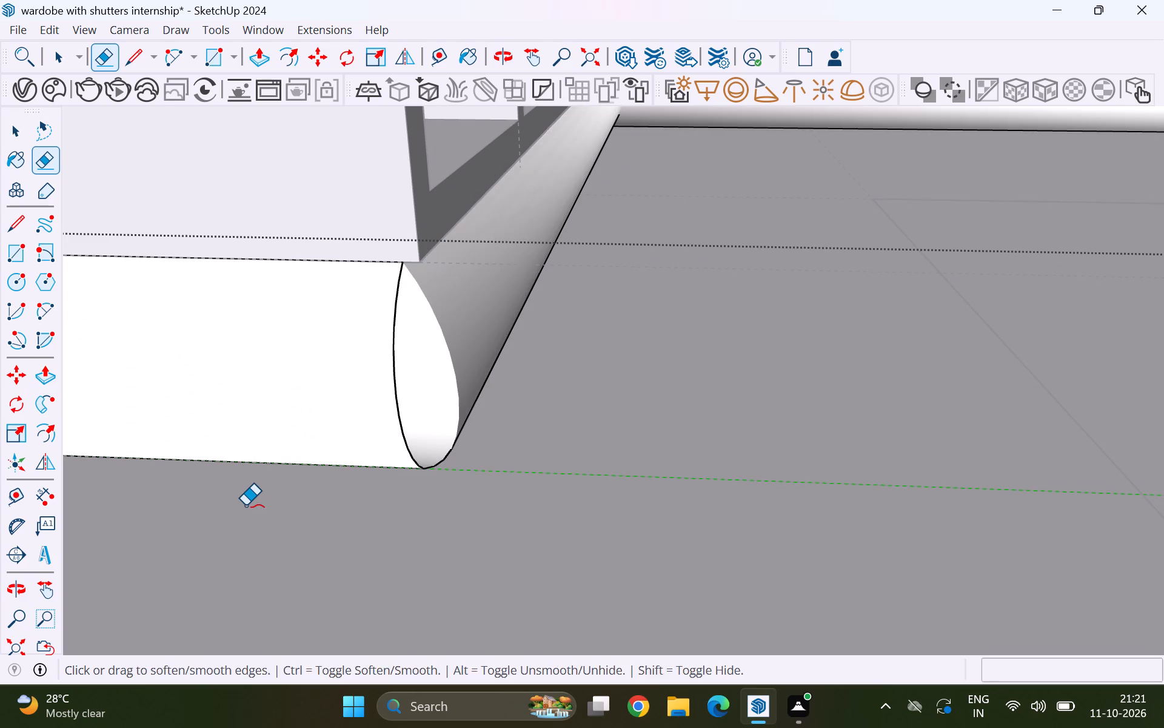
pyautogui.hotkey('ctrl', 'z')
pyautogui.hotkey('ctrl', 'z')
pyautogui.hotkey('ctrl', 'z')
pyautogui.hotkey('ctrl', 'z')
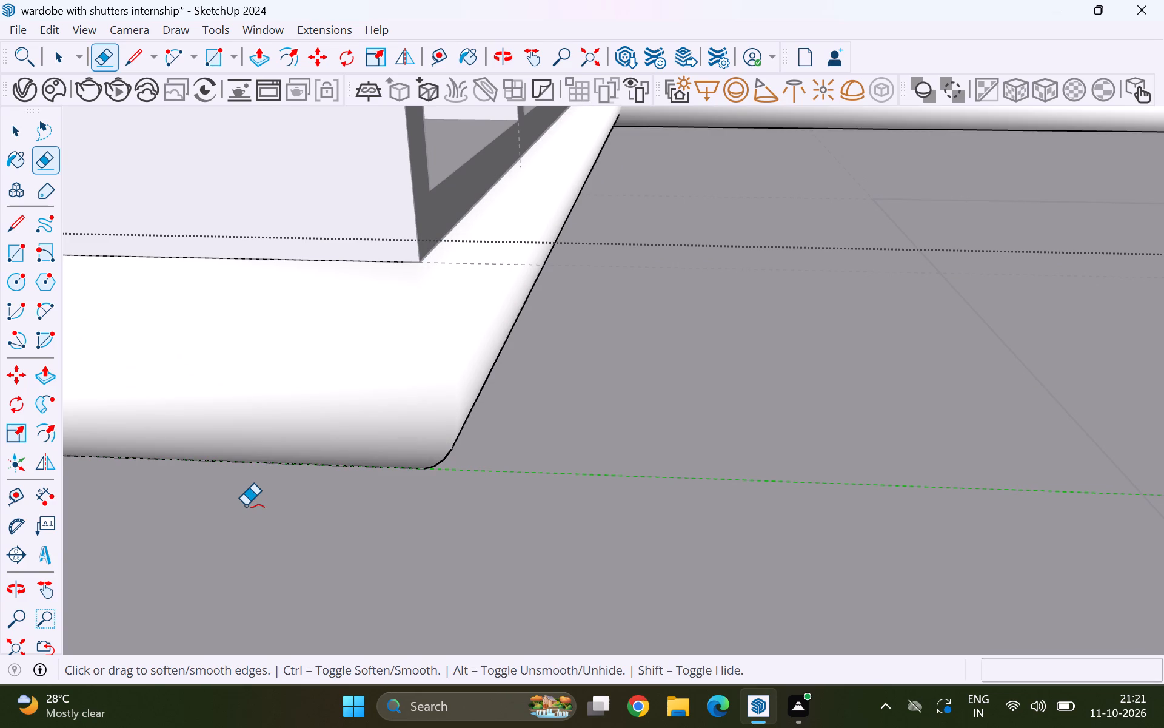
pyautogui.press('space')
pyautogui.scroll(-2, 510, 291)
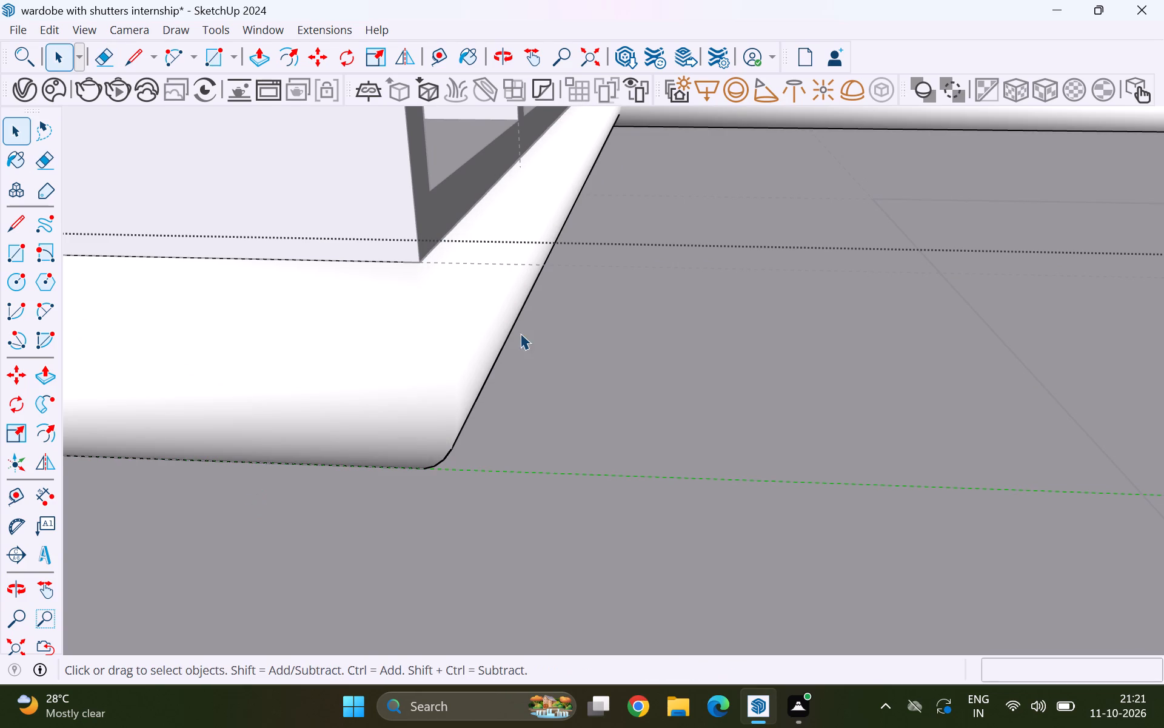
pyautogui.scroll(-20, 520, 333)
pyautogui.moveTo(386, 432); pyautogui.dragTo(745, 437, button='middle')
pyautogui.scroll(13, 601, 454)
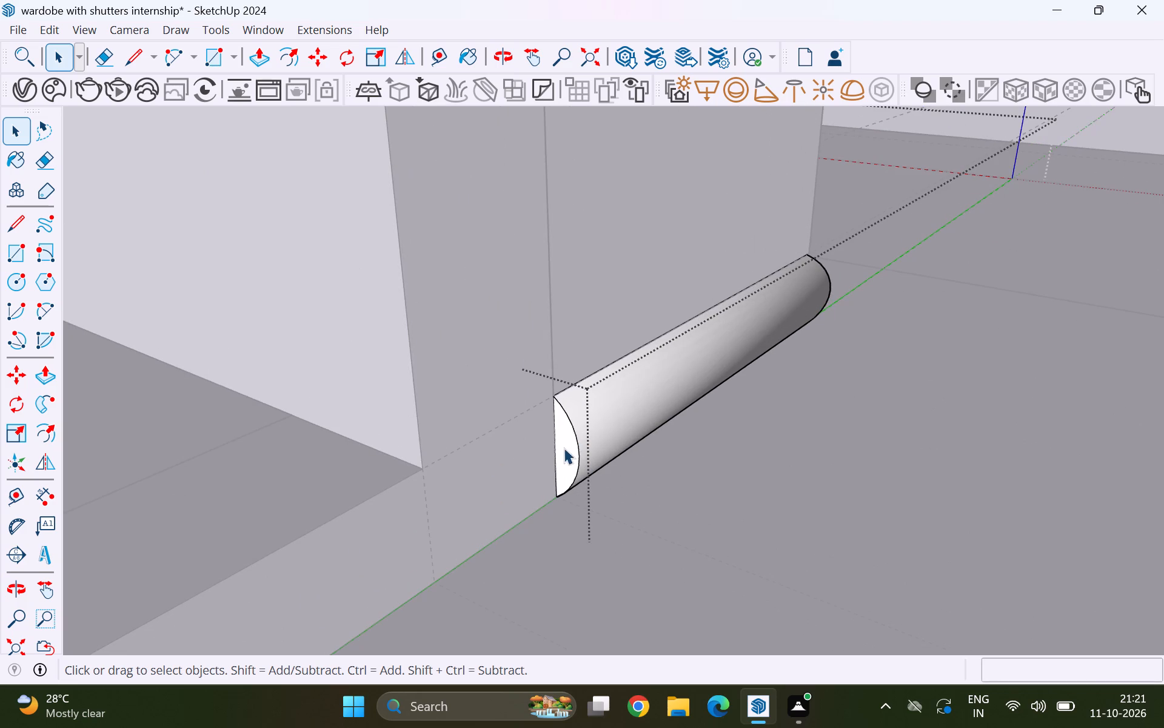
# Push the skirting's half-round end face beside the door opening back about 3 7/16", plus a further 1' 5 9/16" towards the wardrobe's front corner.
pyautogui.scroll(6, 572, 444)
pyautogui.click(567, 454)
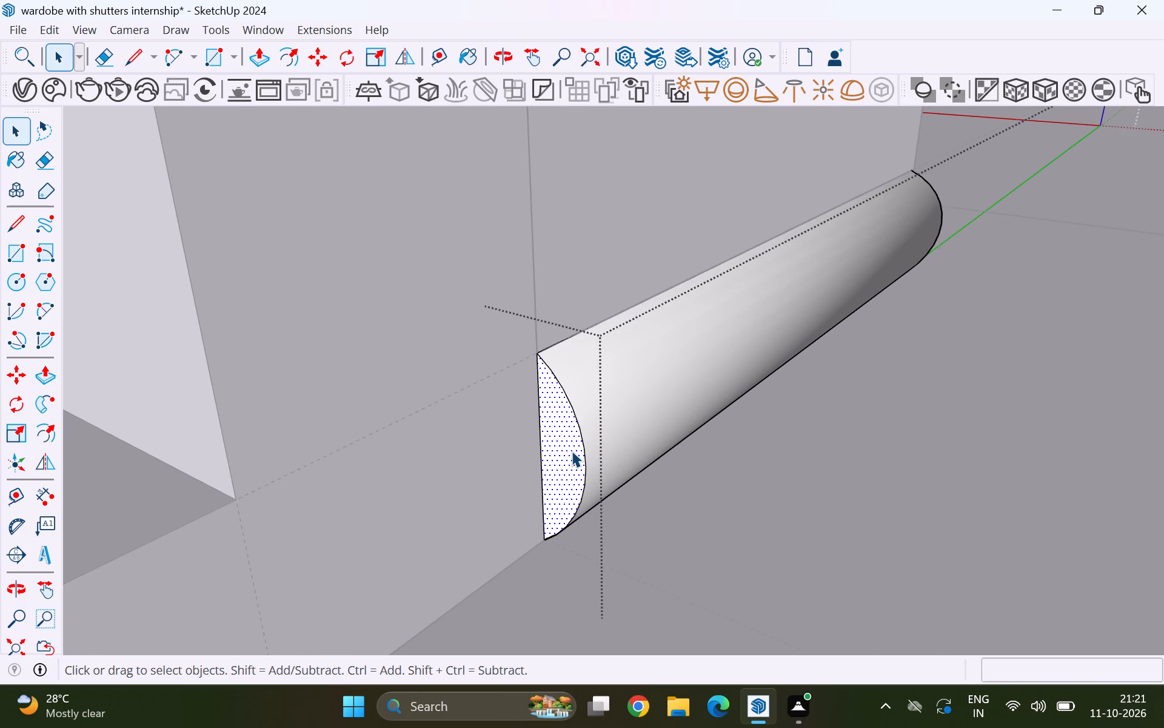
pyautogui.press('p')
pyautogui.moveTo(567, 466); pyautogui.dragTo(574, 465)
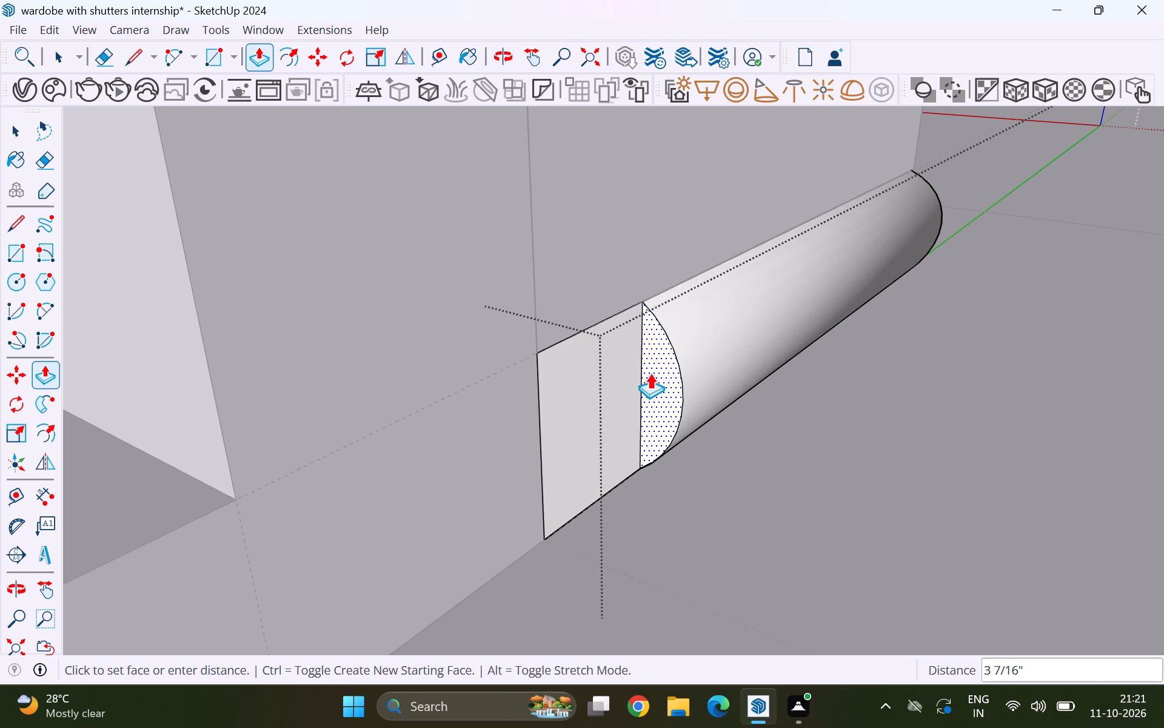
pyautogui.click(650, 373)
pyautogui.middleClick(583, 447)
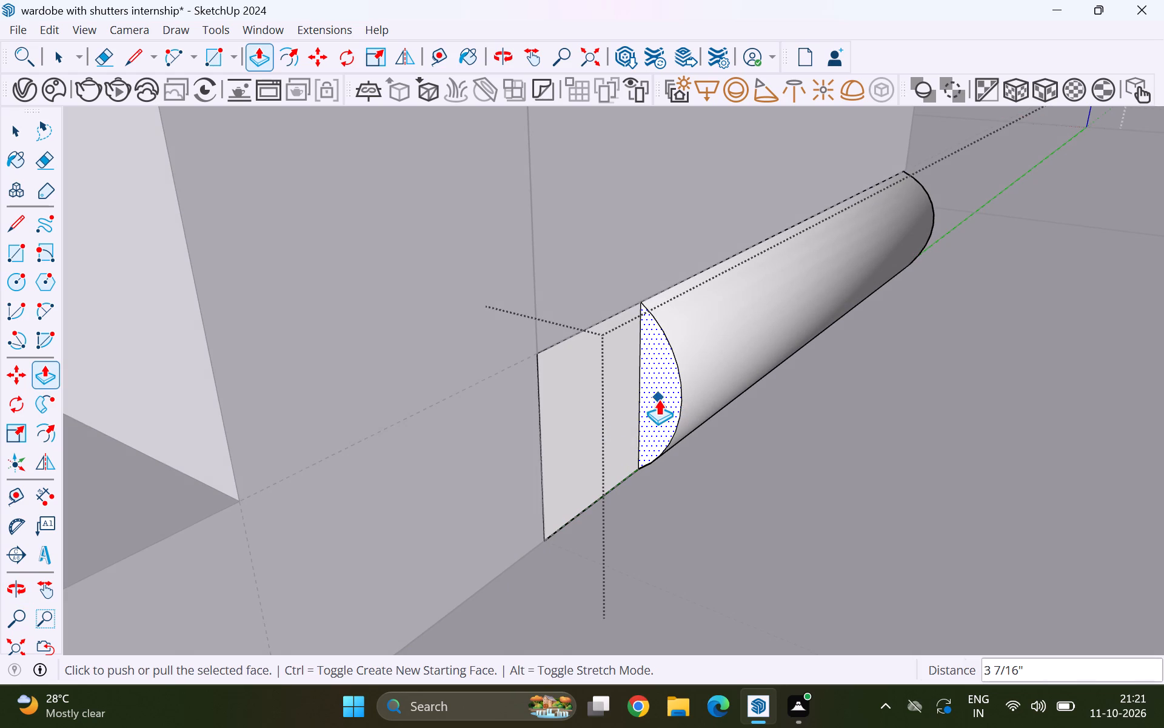
pyautogui.click(658, 399)
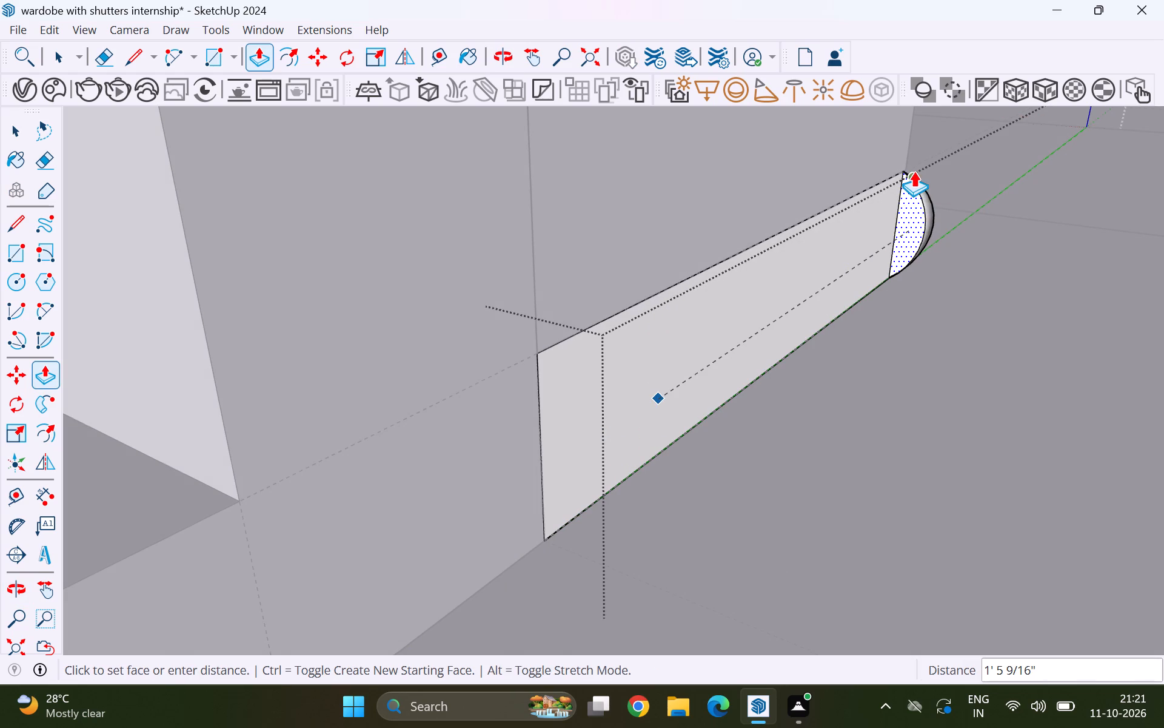
pyautogui.click(914, 171)
pyautogui.press('space')
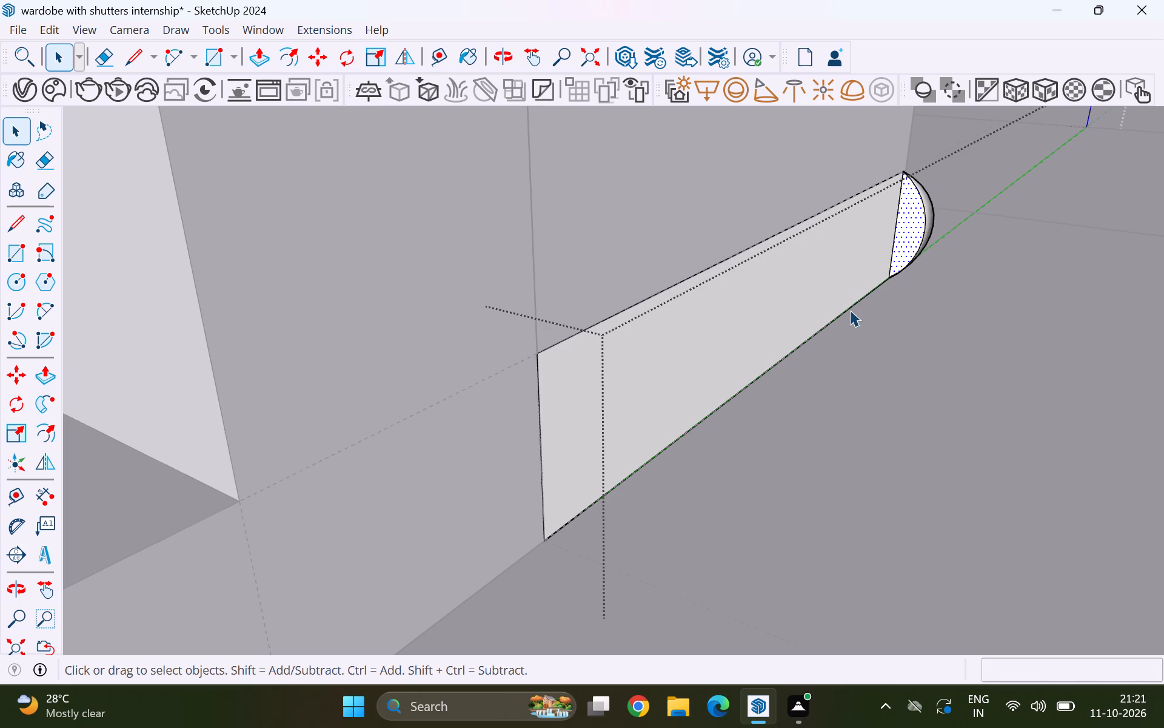
pyautogui.scroll(-20, 525, 320)
pyautogui.scroll(-11, 525, 320)
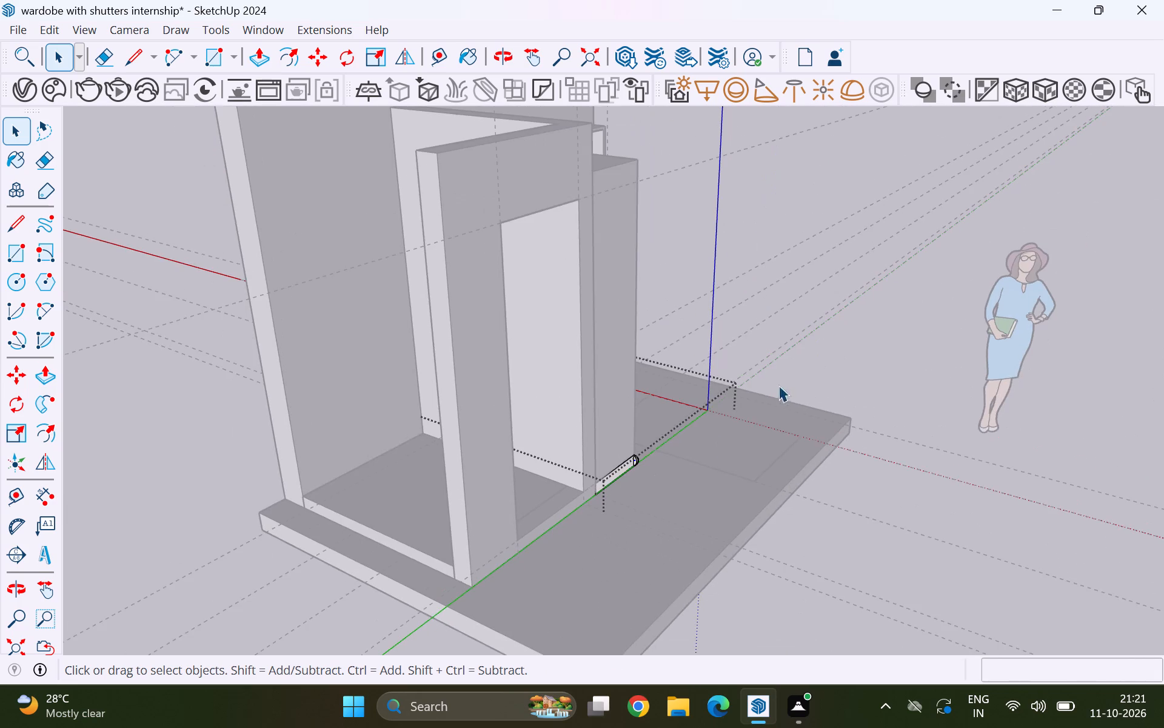
pyautogui.click(804, 360)
# Examine the skirting's shortened end and rounded profile at the wardrobe's front corner from both sides.
pyautogui.moveTo(719, 484); pyautogui.dragTo(544, 500, button='middle')
pyautogui.scroll(3, 581, 463)
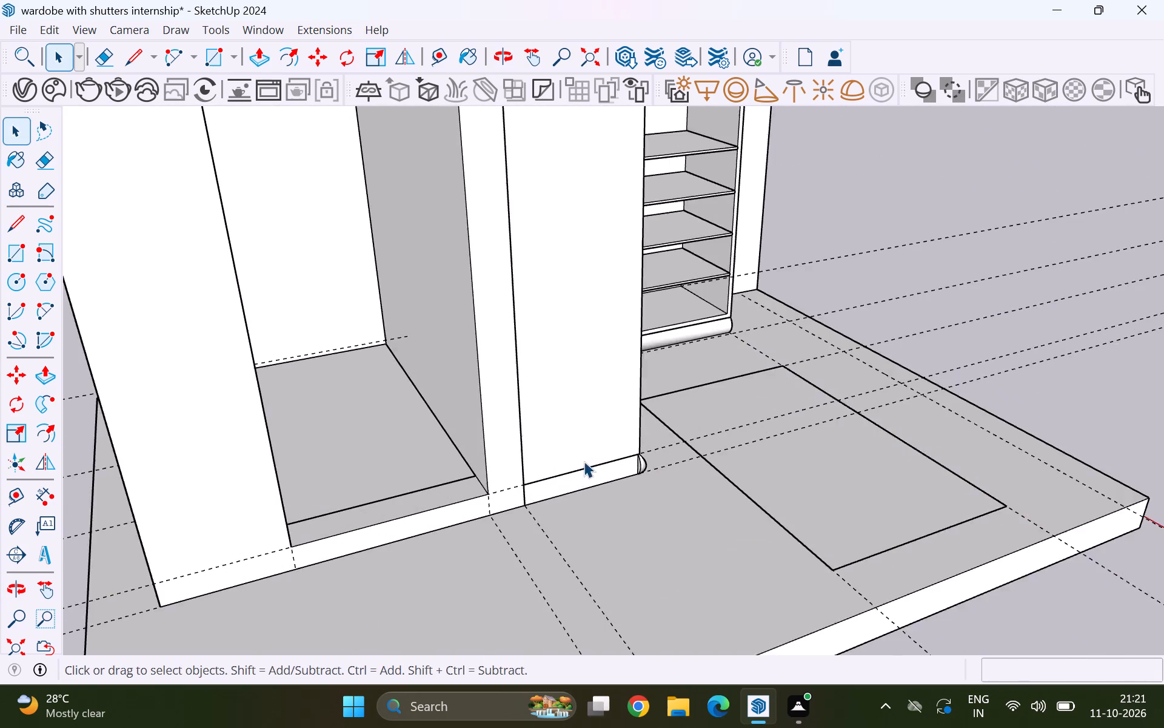
pyautogui.scroll(8, 584, 461)
pyautogui.scroll(1, 689, 467)
pyautogui.moveTo(687, 468); pyautogui.dragTo(369, 516, button='middle')
pyautogui.moveTo(346, 517); pyautogui.dragTo(426, 451, button='middle')
pyautogui.scroll(1, 169, 502)
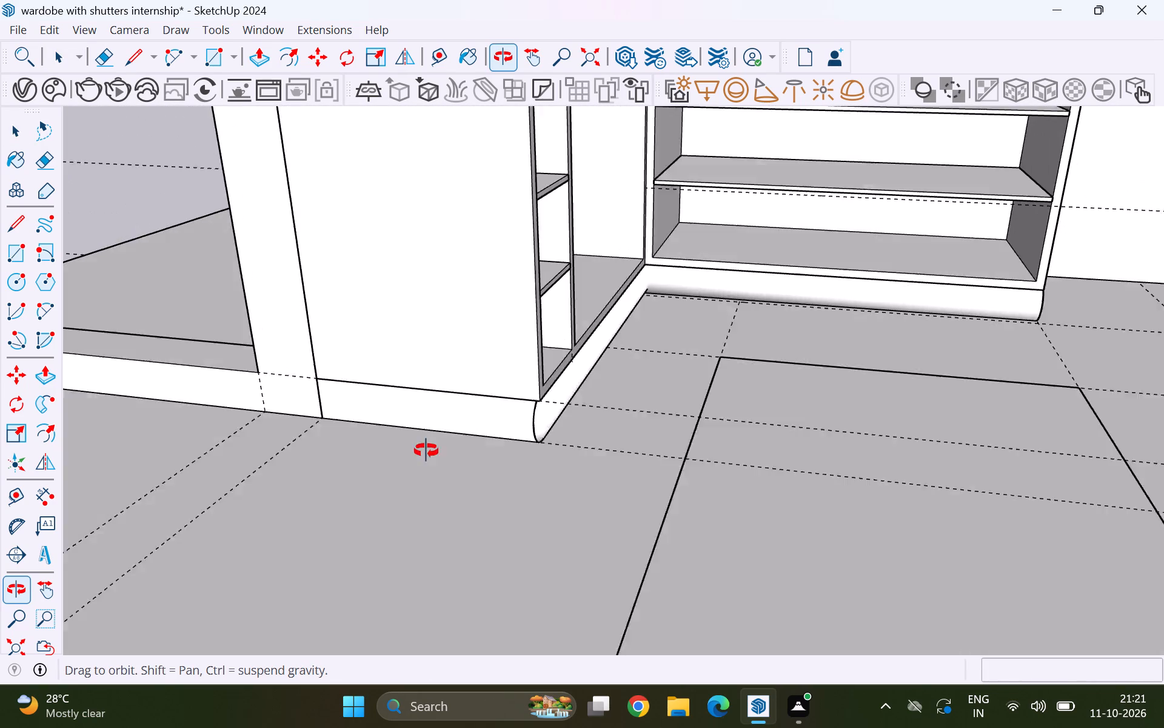
pyautogui.moveTo(426, 451); pyautogui.dragTo(430, 450, button='middle')
pyautogui.moveTo(440, 437); pyautogui.dragTo(479, 407, button='middle')
pyautogui.scroll(13, 634, 385)
pyautogui.moveTo(560, 402); pyautogui.dragTo(526, 404, button='middle')
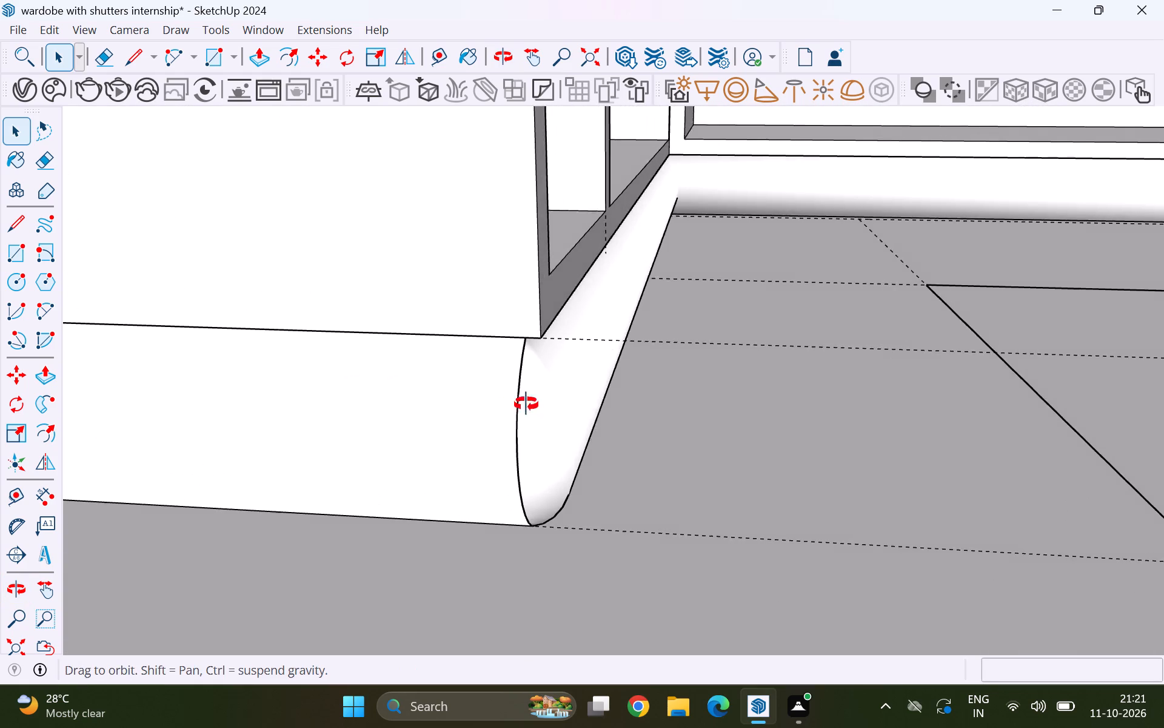
pyautogui.moveTo(526, 404); pyautogui.dragTo(278, 406, button='middle')
pyautogui.scroll(-5, 484, 399)
pyautogui.moveTo(615, 473); pyautogui.dragTo(433, 463, button='middle')
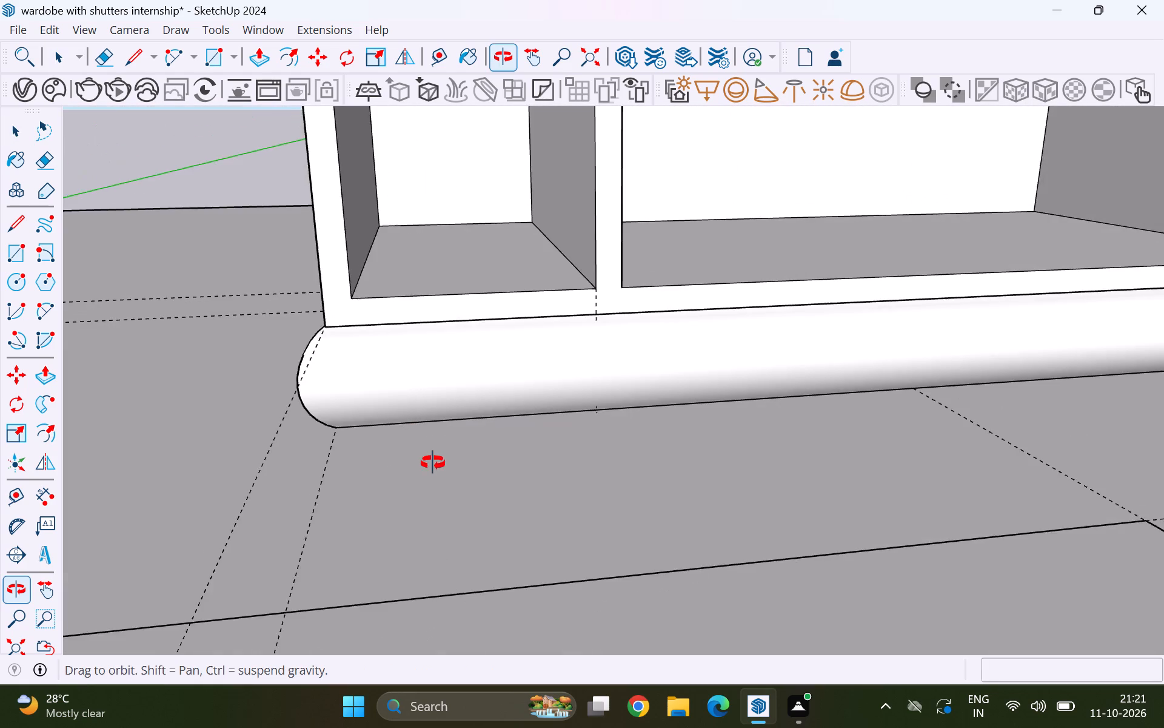
pyautogui.moveTo(433, 463); pyautogui.dragTo(466, 486, button='middle')
pyautogui.scroll(-4, 546, 460)
pyautogui.scroll(10, 387, 471)
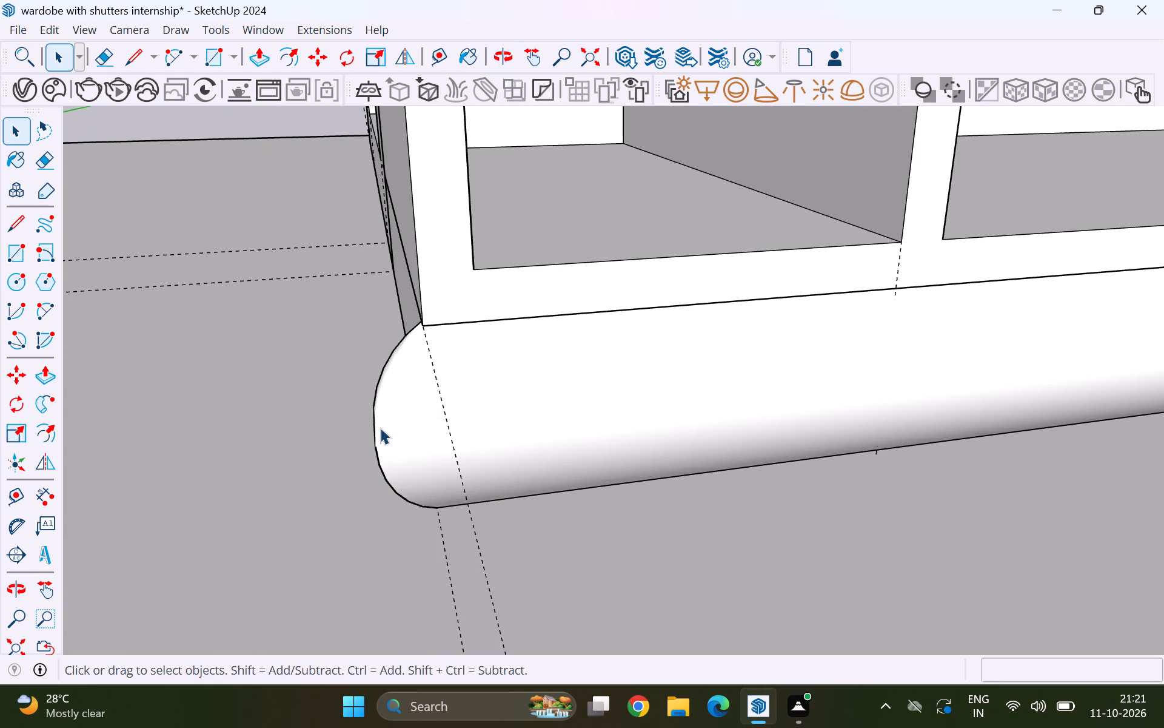
pyautogui.moveTo(380, 428); pyautogui.dragTo(781, 394, button='middle')
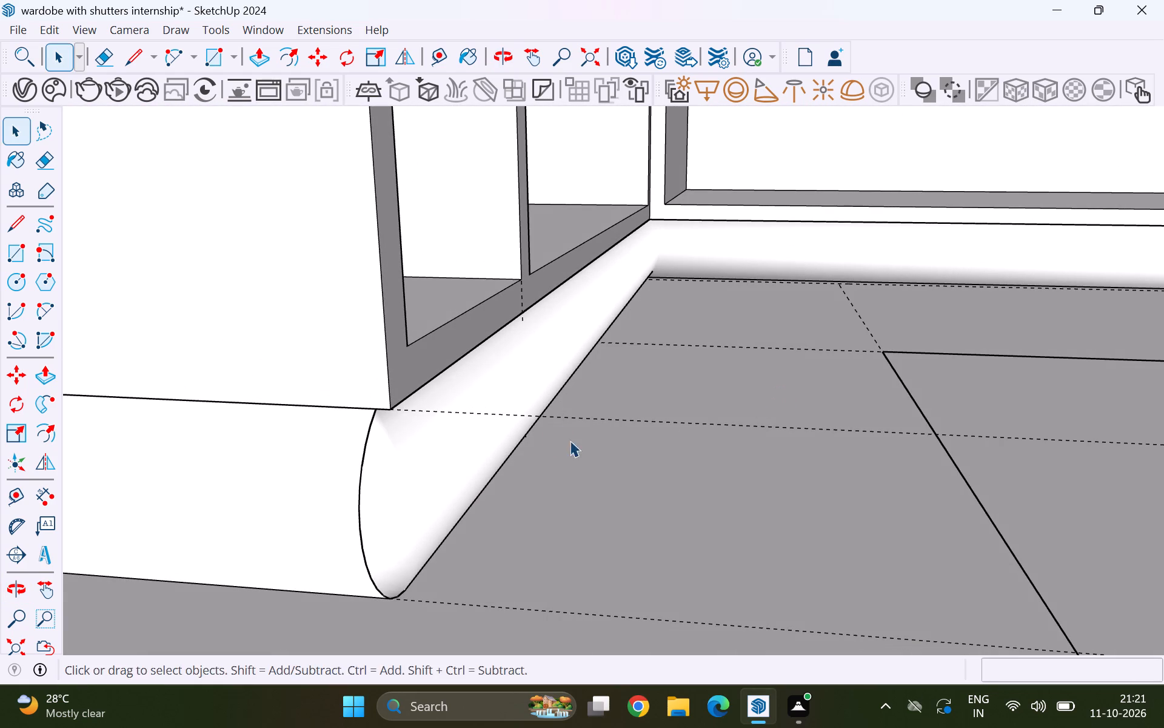
pyautogui.moveTo(564, 442); pyautogui.dragTo(360, 450, button='middle')
pyautogui.scroll(1, 537, 443)
pyautogui.scroll(-9, 647, 441)
pyautogui.moveTo(430, 477); pyautogui.dragTo(352, 453, button='middle')
pyautogui.scroll(1, 353, 453)
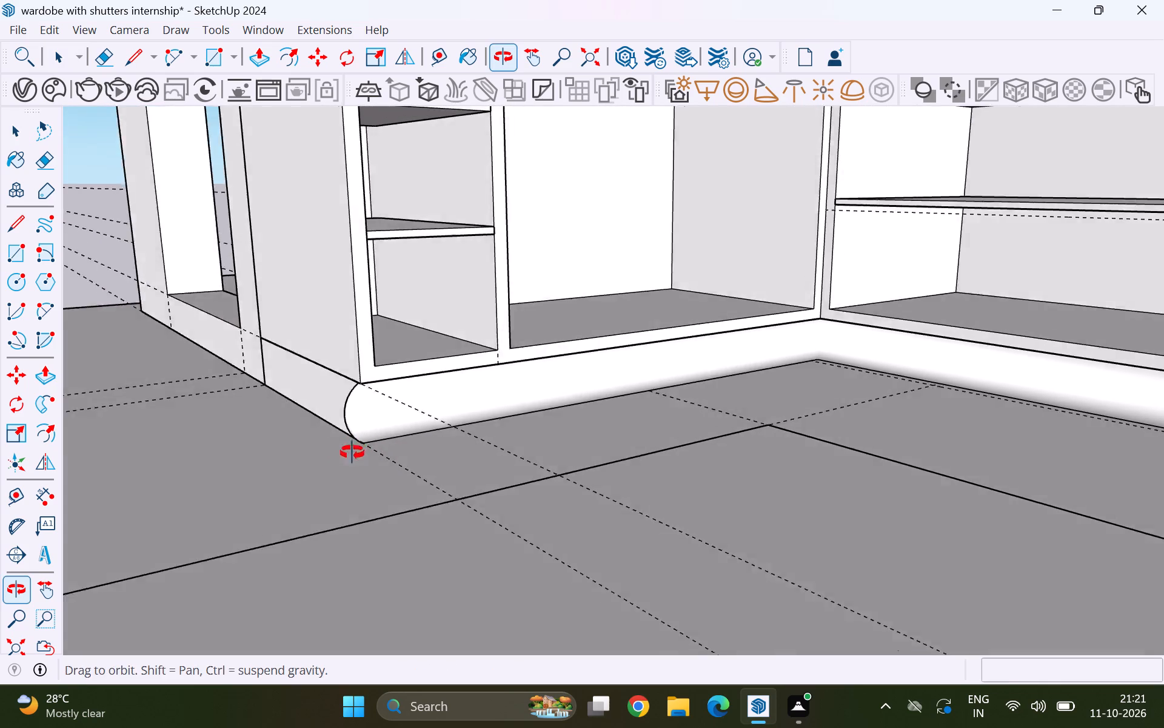
pyautogui.moveTo(352, 453); pyautogui.dragTo(324, 436, button='middle')
pyautogui.scroll(1, 352, 453)
pyautogui.scroll(11, 359, 379)
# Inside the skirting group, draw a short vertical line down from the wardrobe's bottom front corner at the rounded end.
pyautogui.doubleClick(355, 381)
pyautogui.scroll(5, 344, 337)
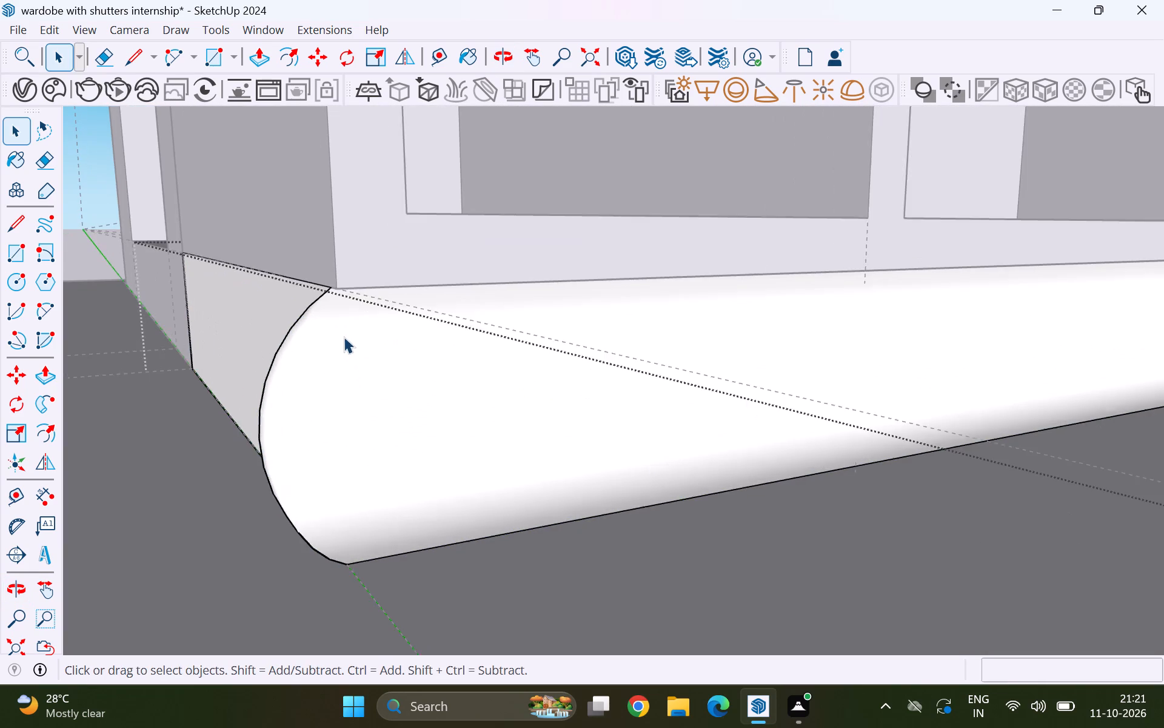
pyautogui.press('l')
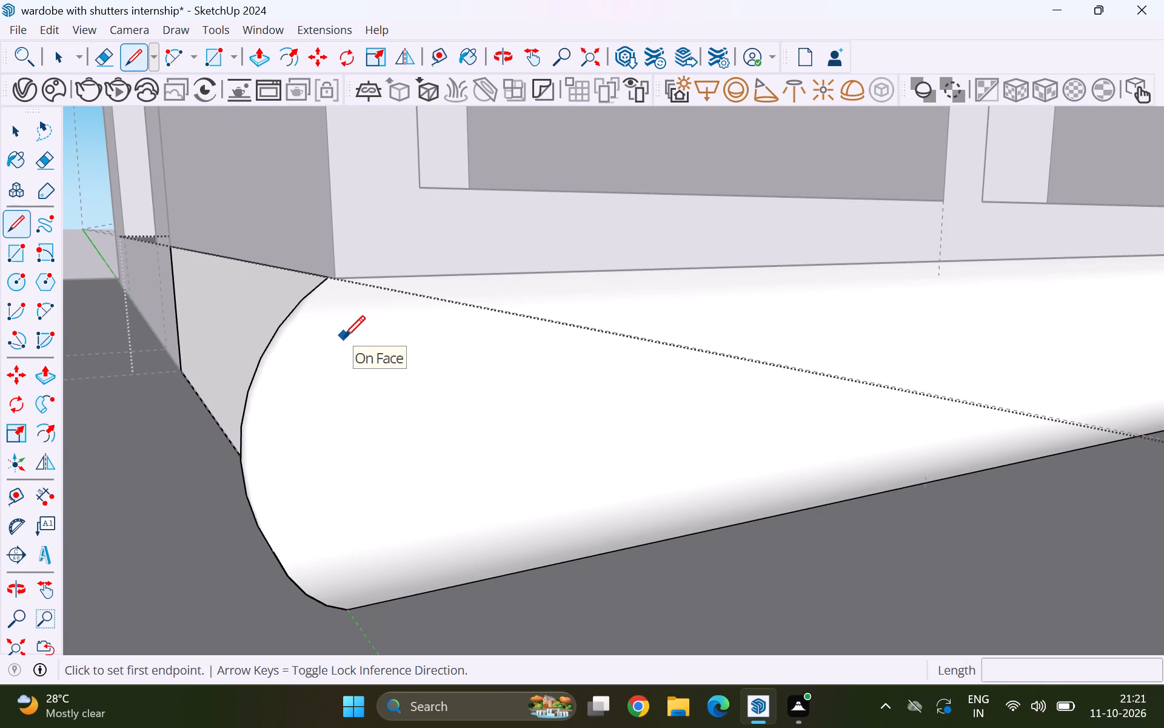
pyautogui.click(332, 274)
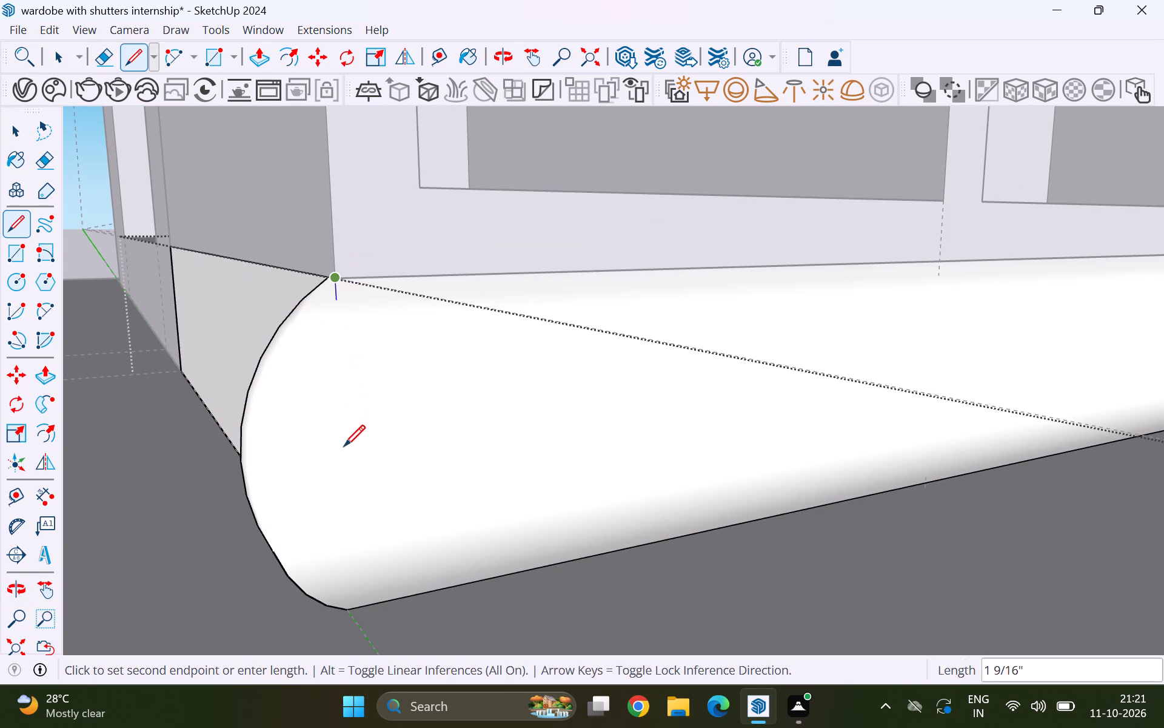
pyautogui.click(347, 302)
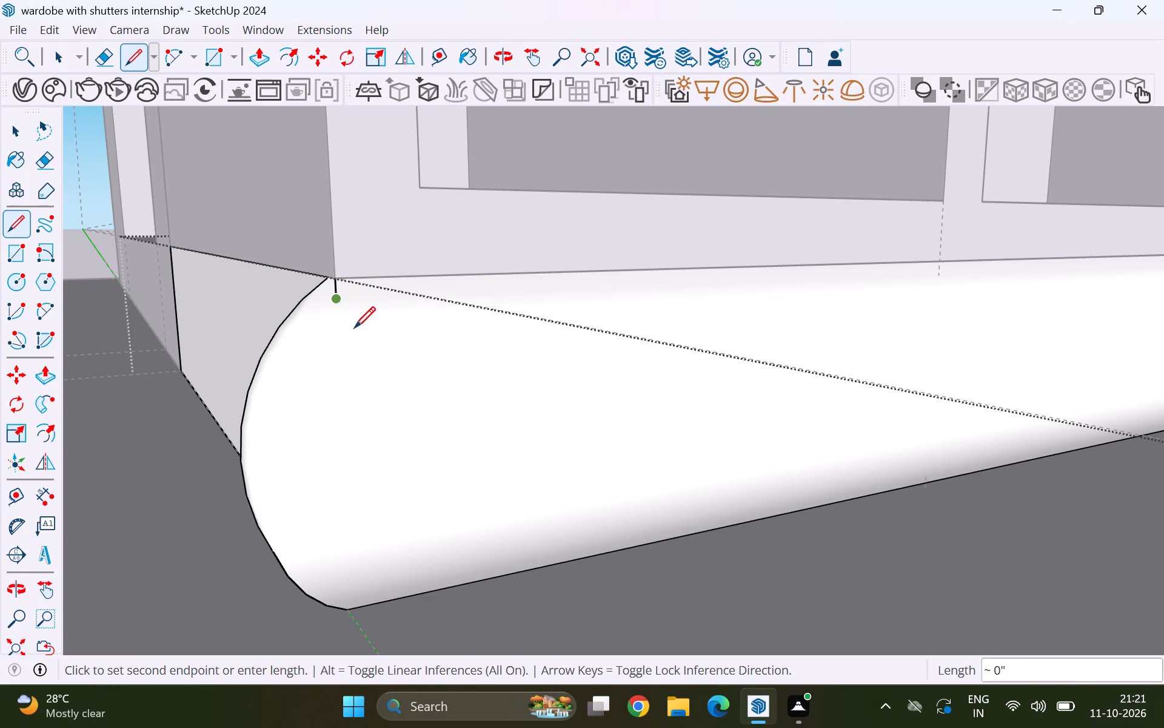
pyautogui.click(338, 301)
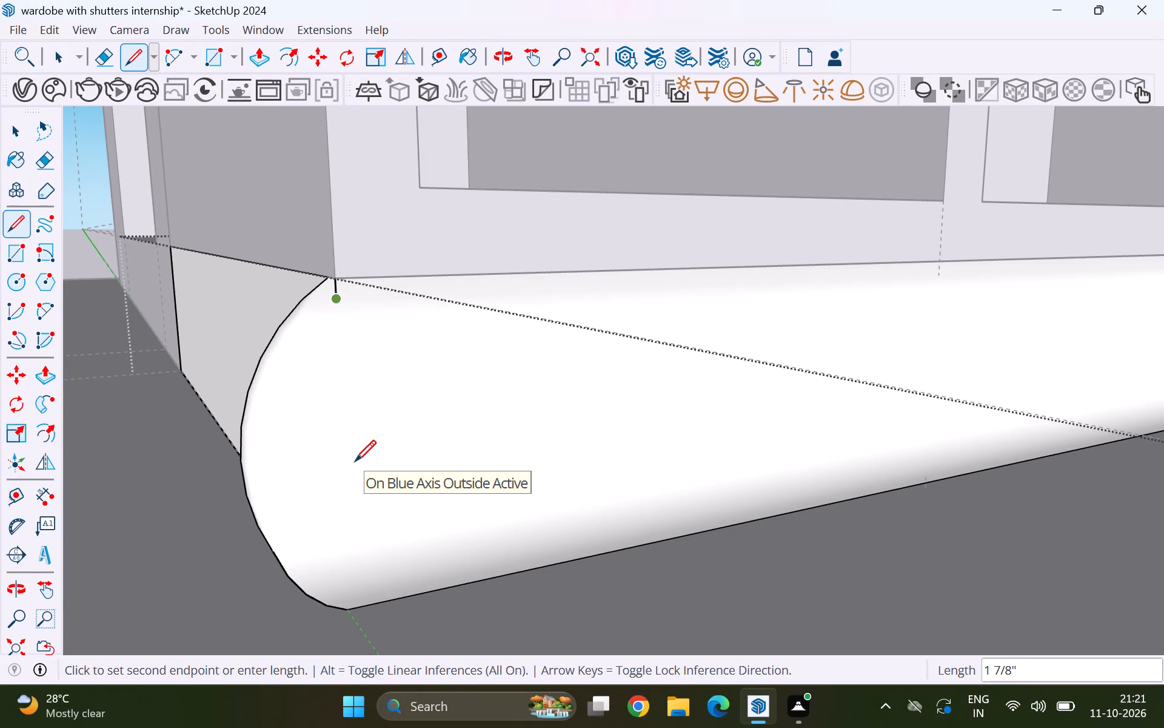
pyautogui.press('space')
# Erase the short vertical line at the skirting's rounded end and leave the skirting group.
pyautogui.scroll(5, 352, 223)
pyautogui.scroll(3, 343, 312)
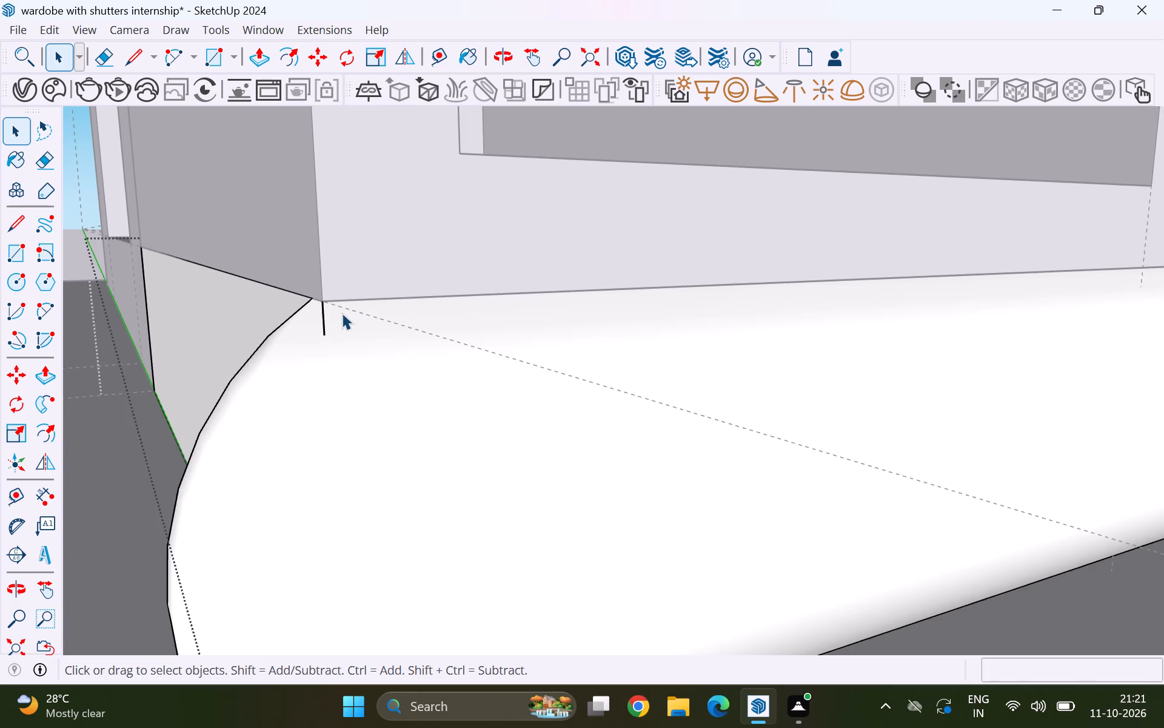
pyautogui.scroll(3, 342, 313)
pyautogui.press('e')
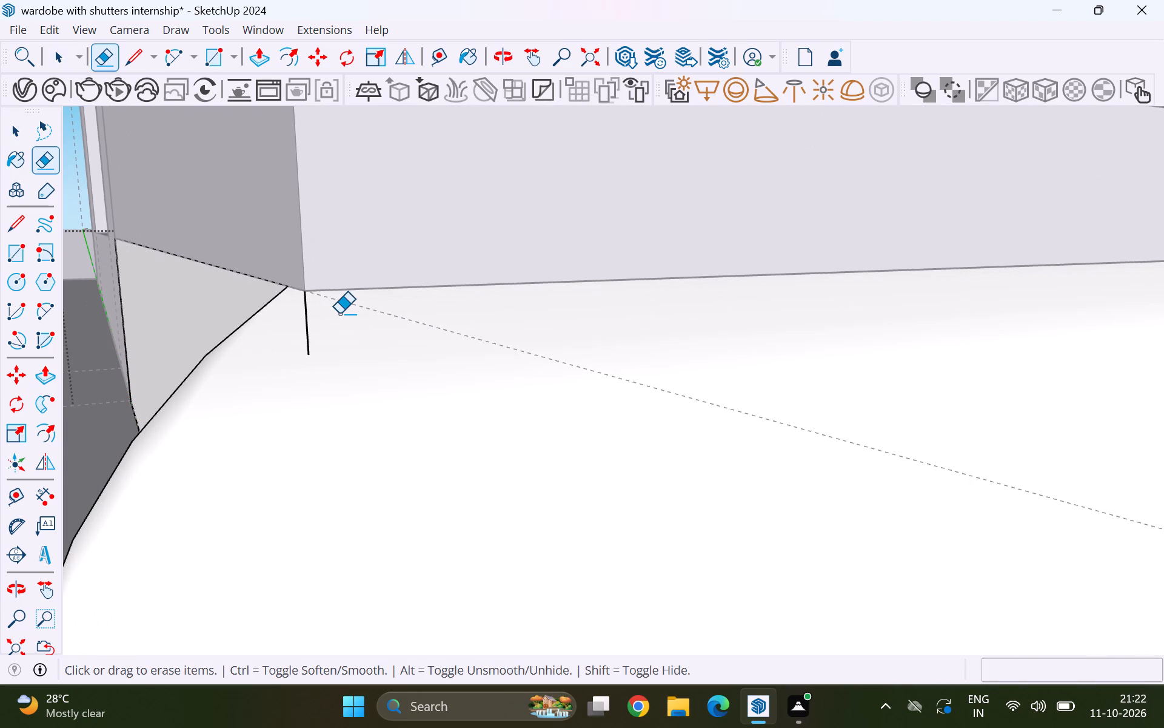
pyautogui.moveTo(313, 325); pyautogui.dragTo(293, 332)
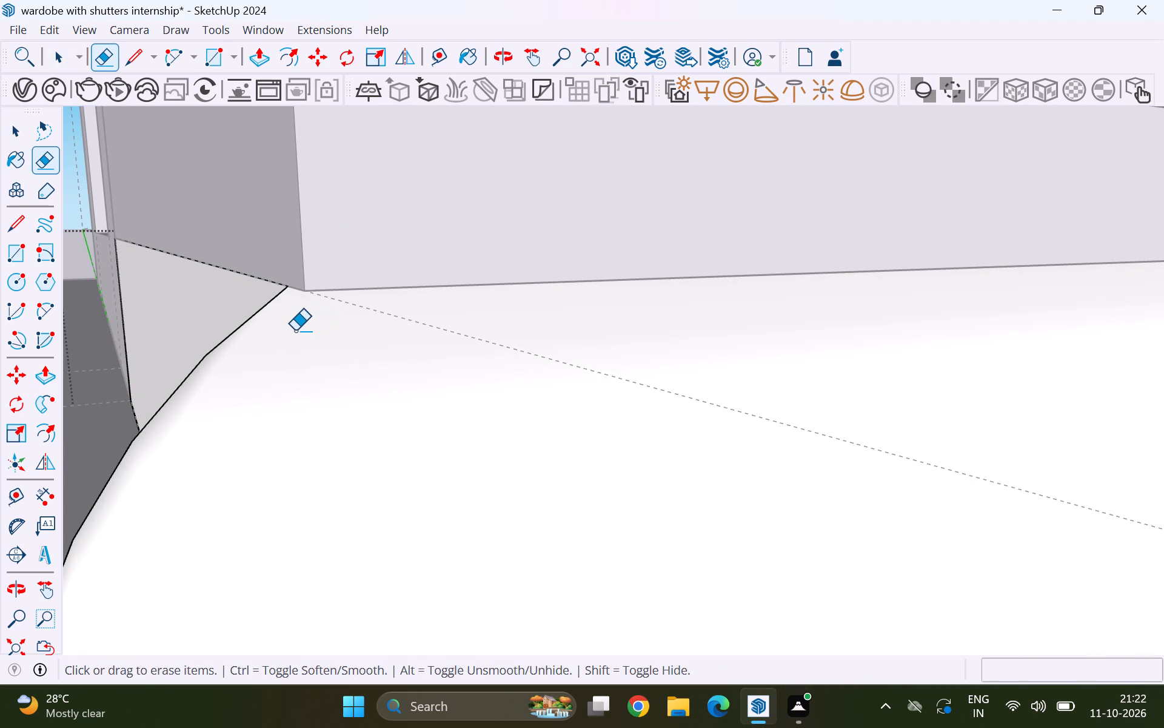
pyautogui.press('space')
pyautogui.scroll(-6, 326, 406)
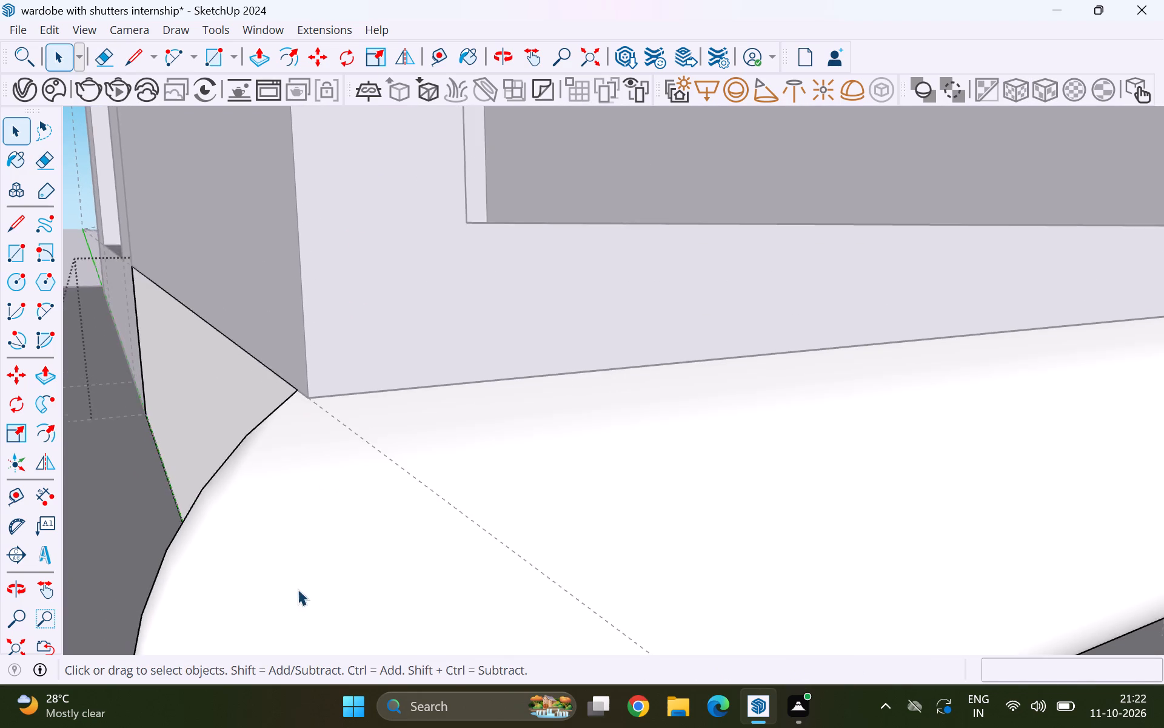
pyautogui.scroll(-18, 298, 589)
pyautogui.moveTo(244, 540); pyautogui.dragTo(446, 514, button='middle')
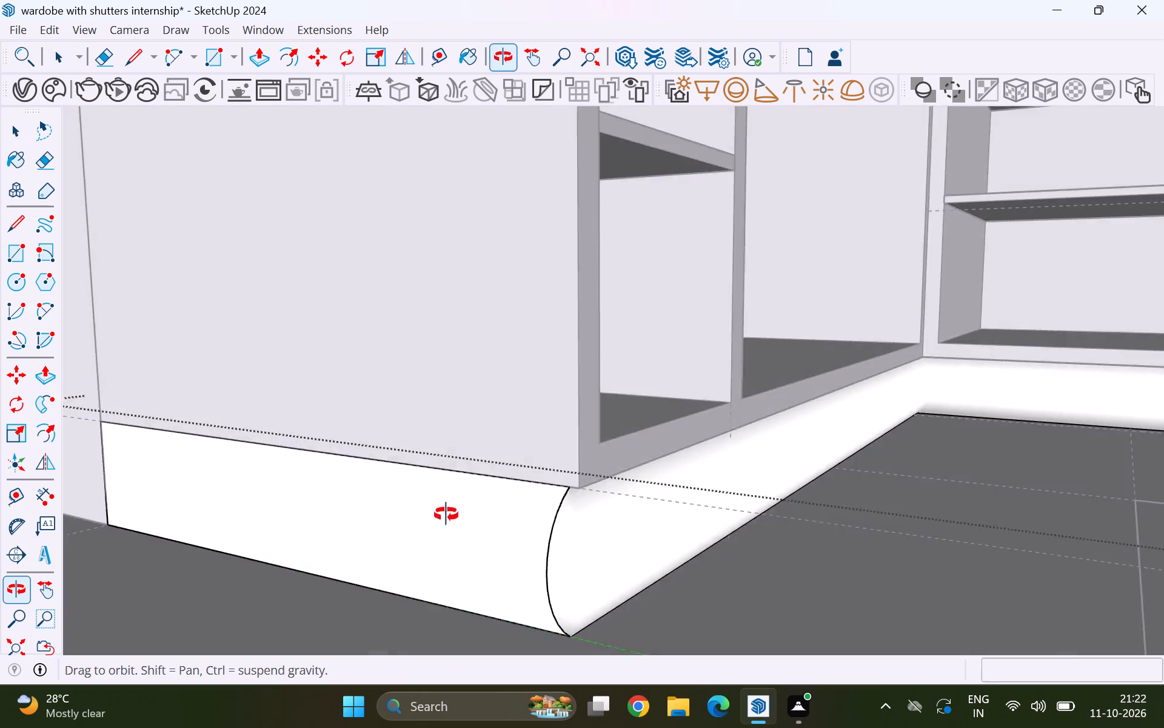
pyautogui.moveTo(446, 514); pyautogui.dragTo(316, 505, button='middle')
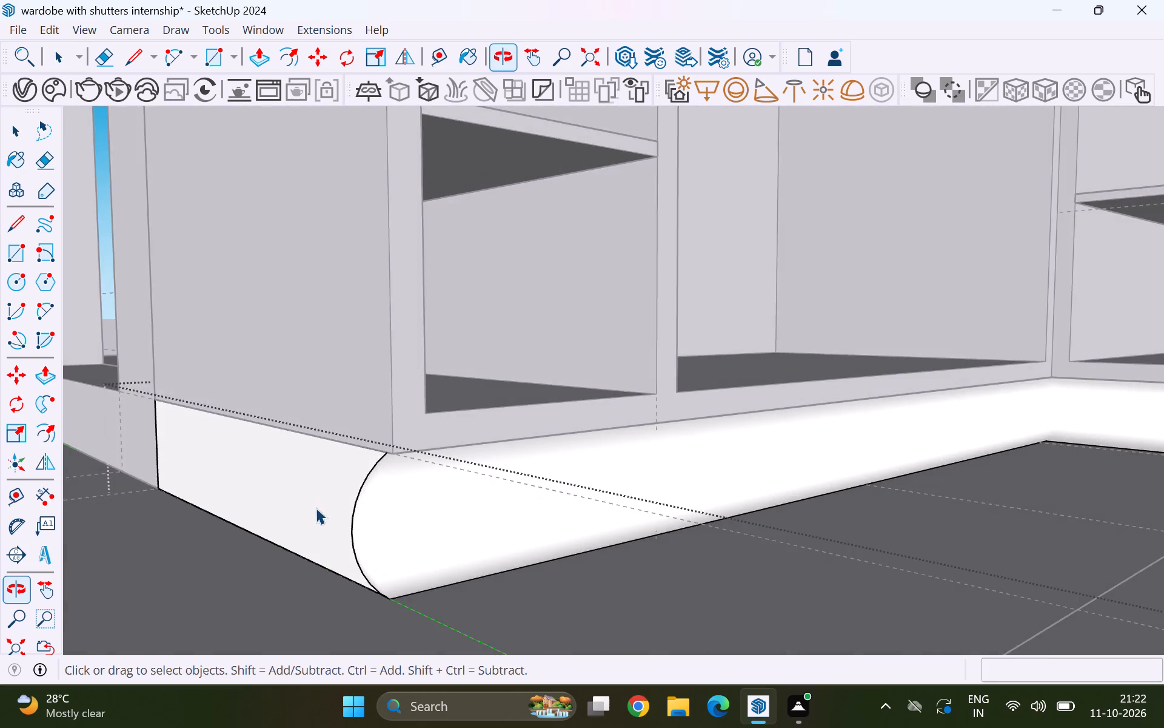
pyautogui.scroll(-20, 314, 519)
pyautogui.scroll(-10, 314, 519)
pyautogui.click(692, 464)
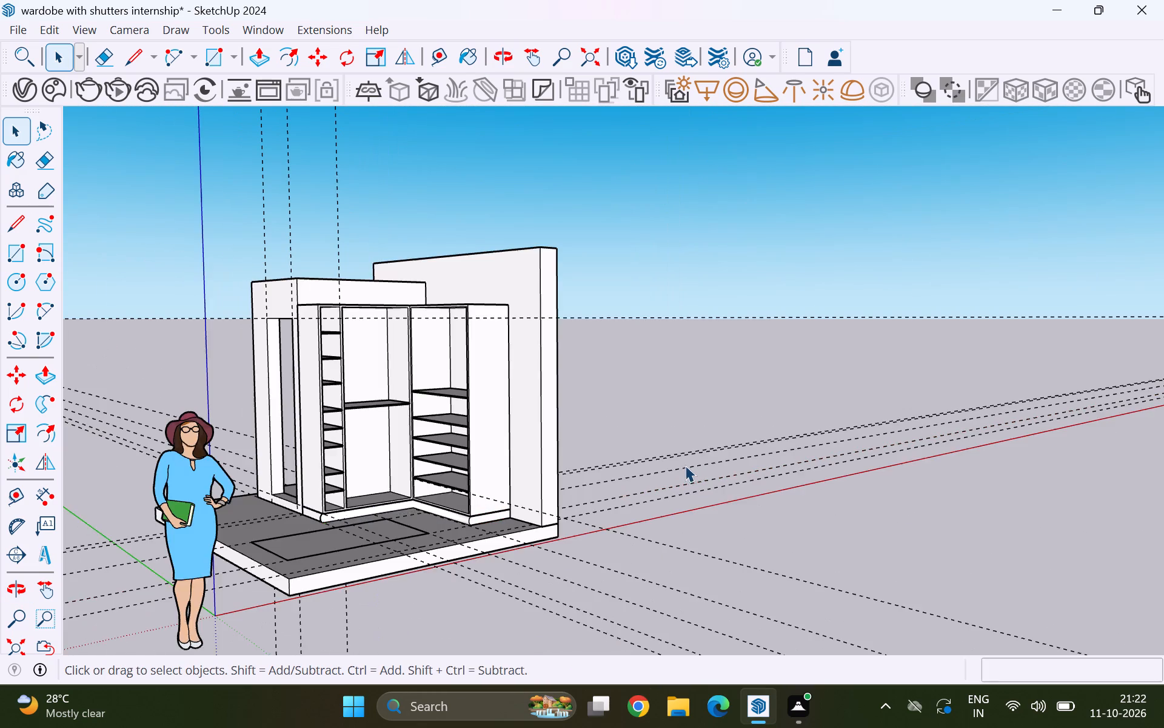
# Inspect the skirting's rounded ends at both wings of the L-shaped wardrobe and review the whole model.
pyautogui.scroll(6, 312, 480)
pyautogui.scroll(7, 336, 559)
pyautogui.moveTo(341, 553); pyautogui.dragTo(249, 604, button='middle')
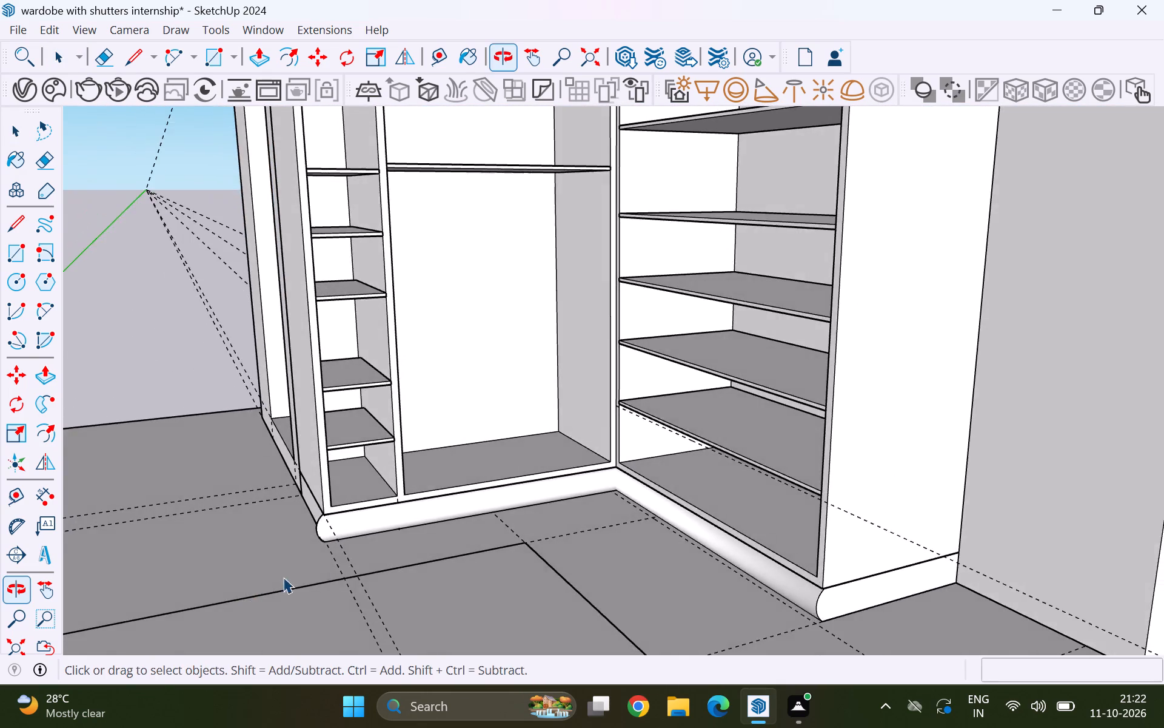
pyautogui.scroll(18, 339, 553)
pyautogui.scroll(5, 289, 494)
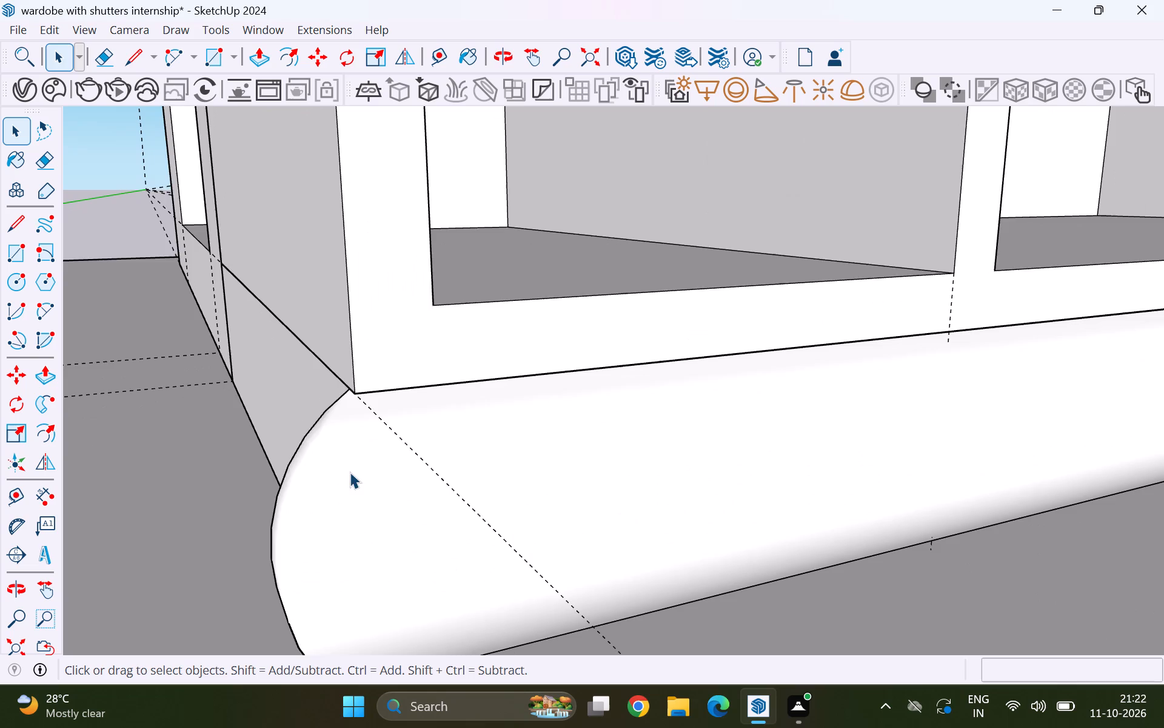
pyautogui.scroll(-5, 350, 474)
pyautogui.moveTo(310, 508); pyautogui.dragTo(529, 505, button='middle')
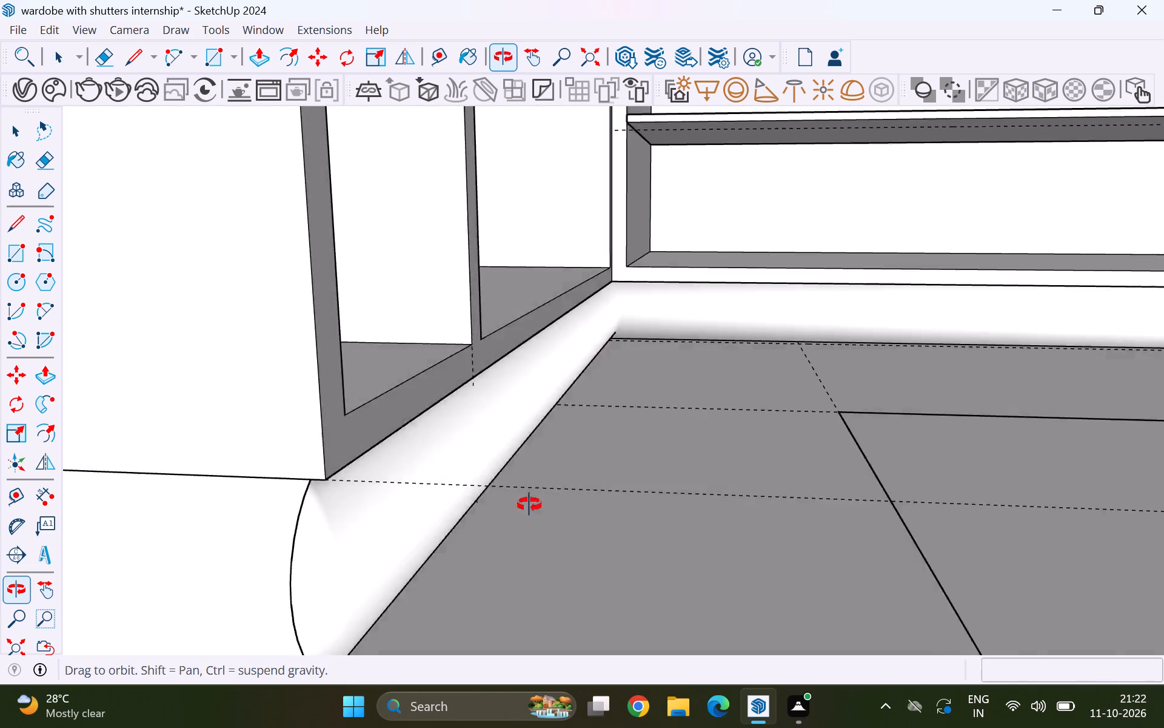
pyautogui.moveTo(529, 505); pyautogui.dragTo(468, 518, button='middle')
pyautogui.scroll(-20, 420, 533)
pyautogui.scroll(-7, 420, 533)
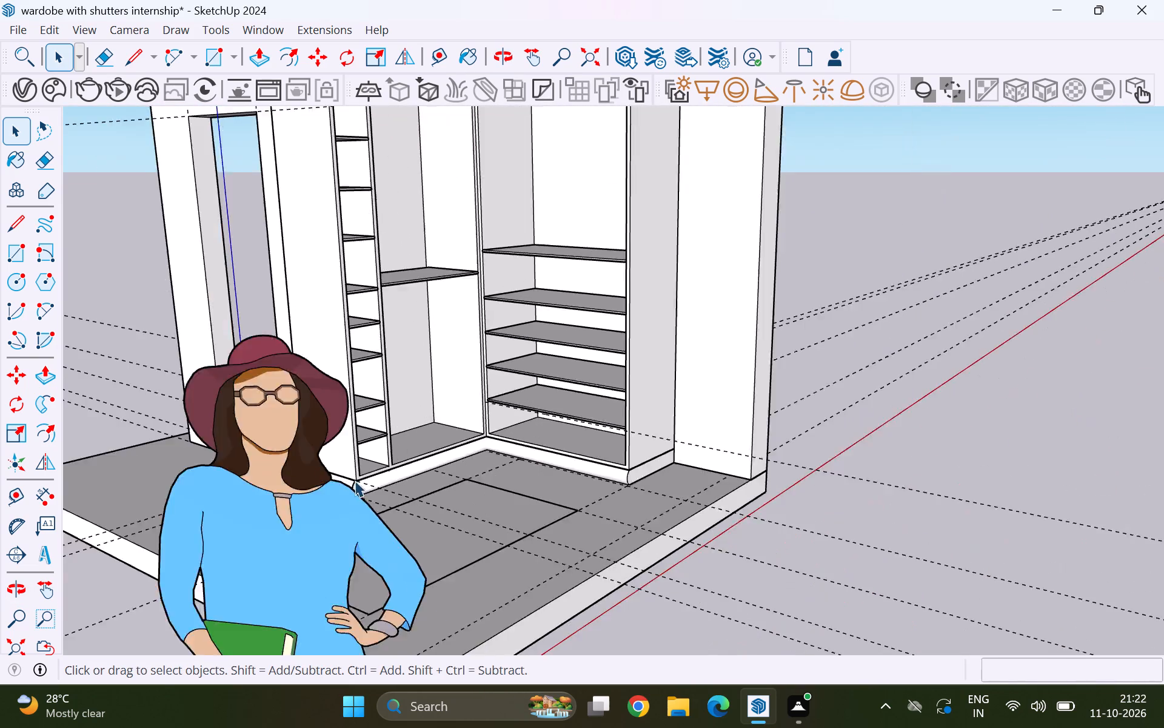
pyautogui.scroll(-12, 355, 480)
pyautogui.moveTo(353, 437); pyautogui.dragTo(535, 452, button='middle')
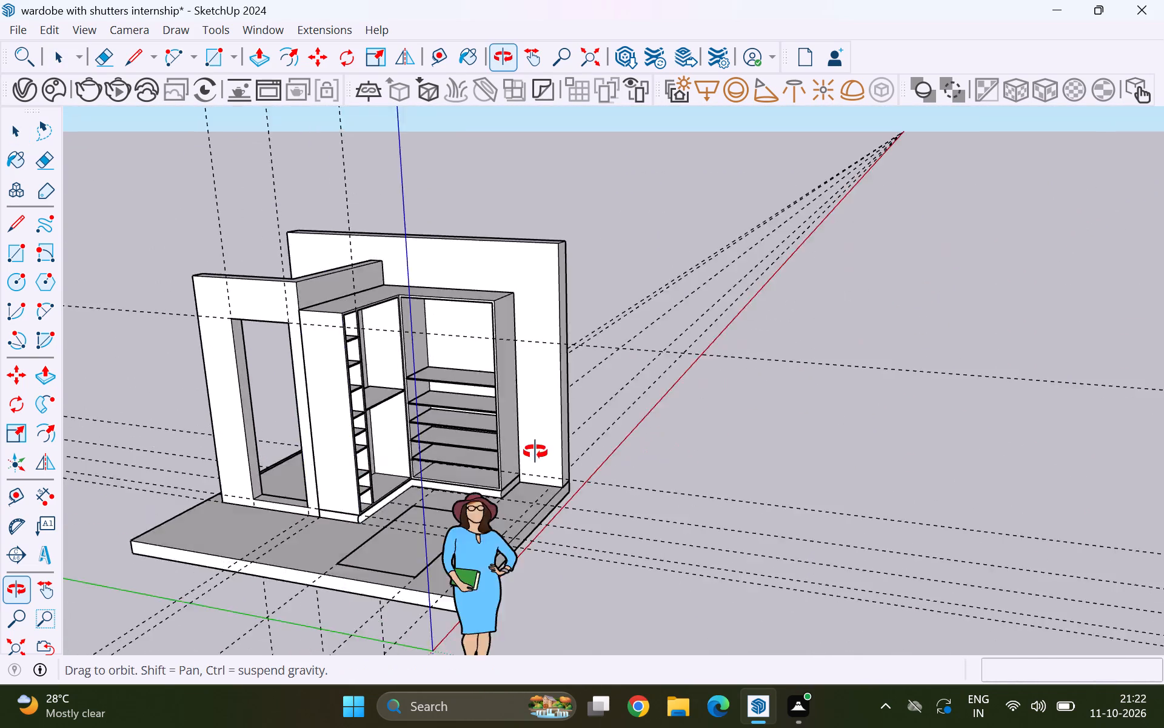
pyautogui.moveTo(535, 452); pyautogui.dragTo(141, 480, button='middle')
pyautogui.scroll(16, 452, 424)
pyautogui.scroll(-6, 435, 450)
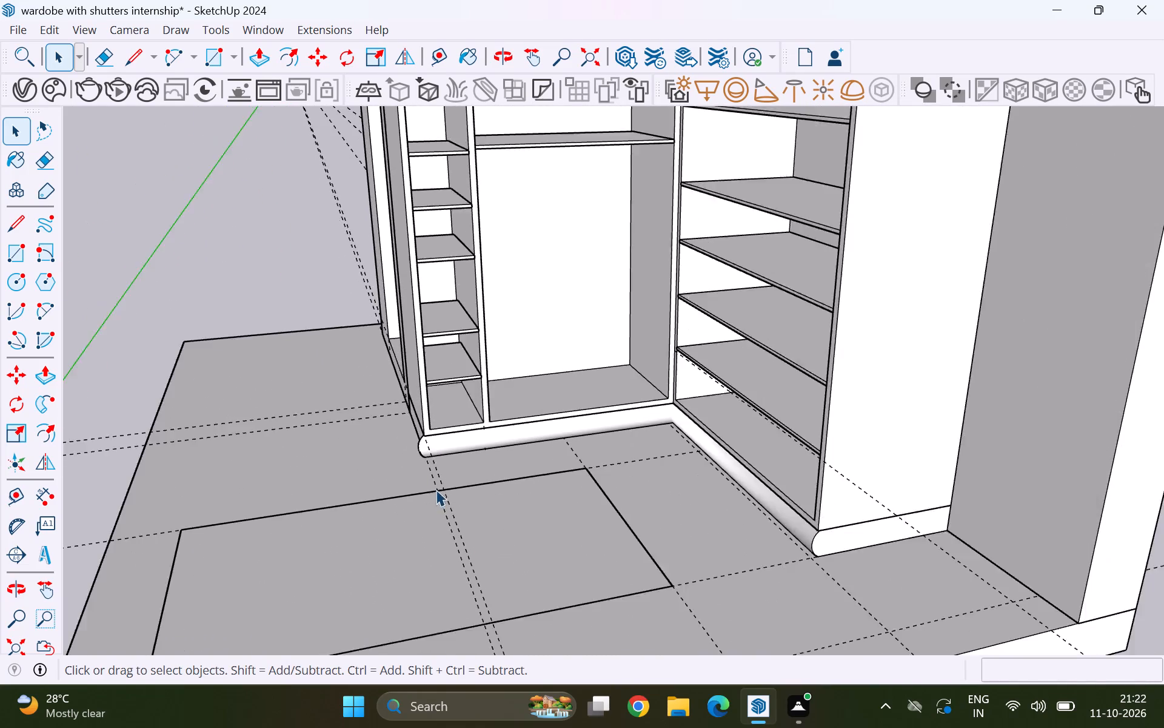
pyautogui.scroll(-4, 436, 490)
pyautogui.scroll(16, 643, 544)
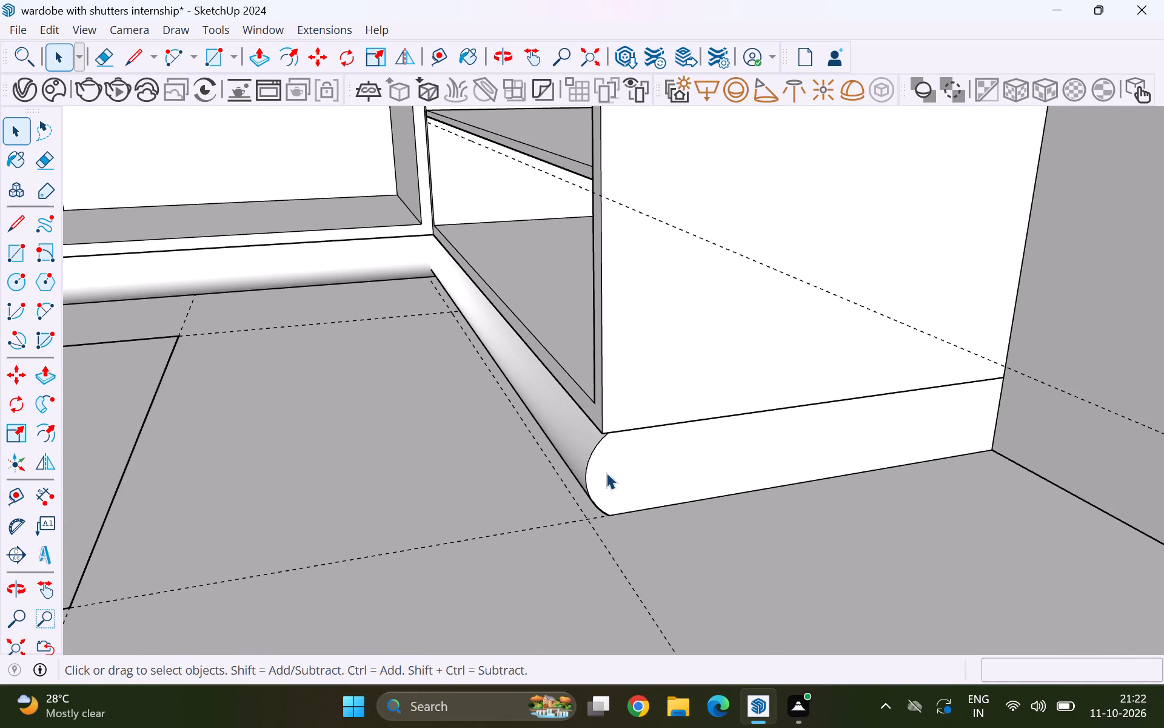
pyautogui.moveTo(606, 515); pyautogui.dragTo(590, 376, button='middle')
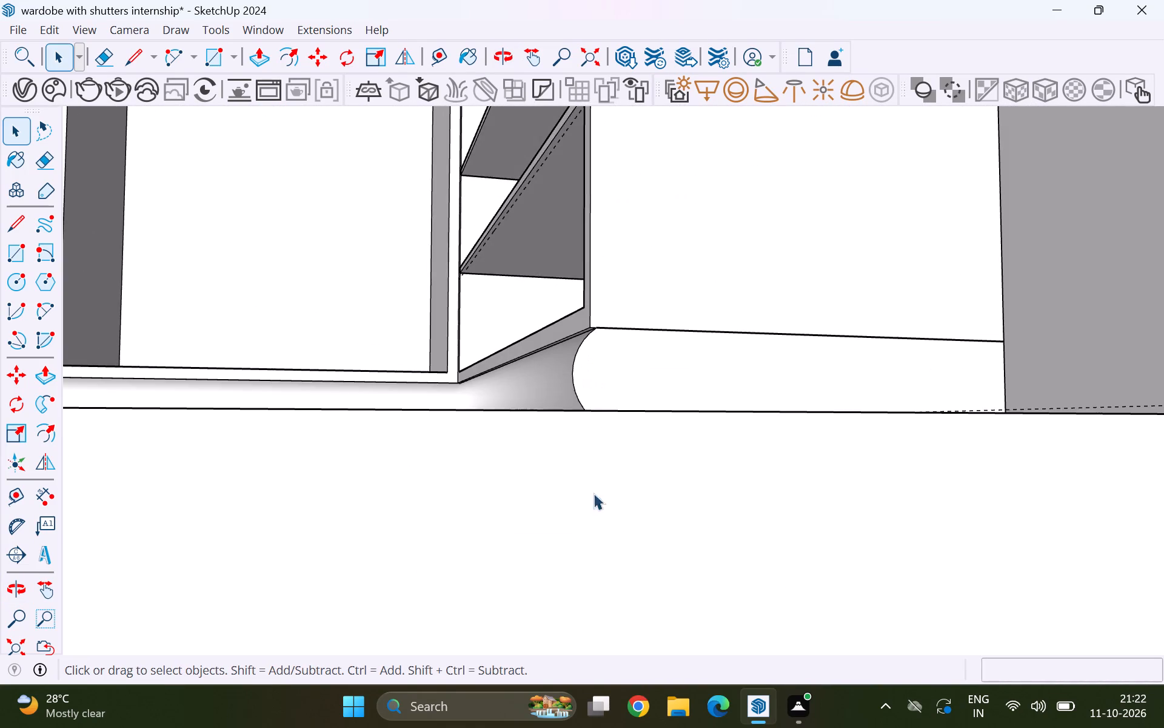
pyautogui.scroll(-13, 607, 482)
pyautogui.moveTo(592, 327); pyautogui.dragTo(594, 470, button='middle')
pyautogui.scroll(-5, 603, 475)
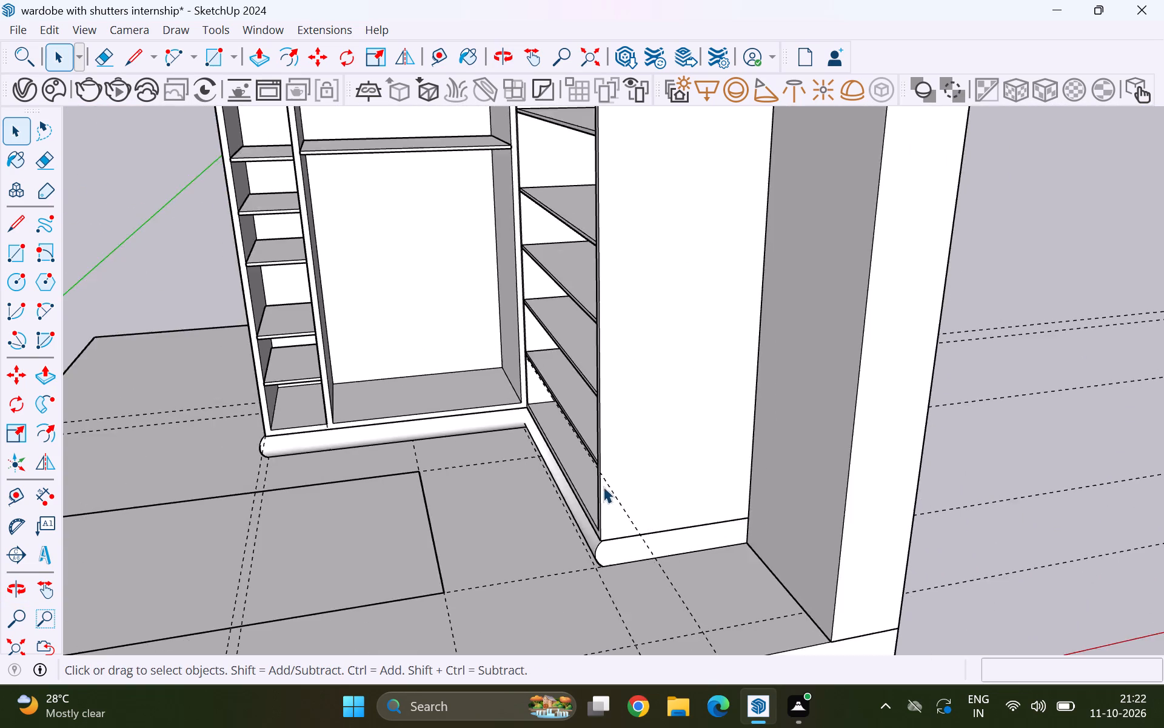
pyautogui.scroll(-11, 603, 487)
pyautogui.moveTo(358, 460); pyautogui.dragTo(580, 460, button='middle')
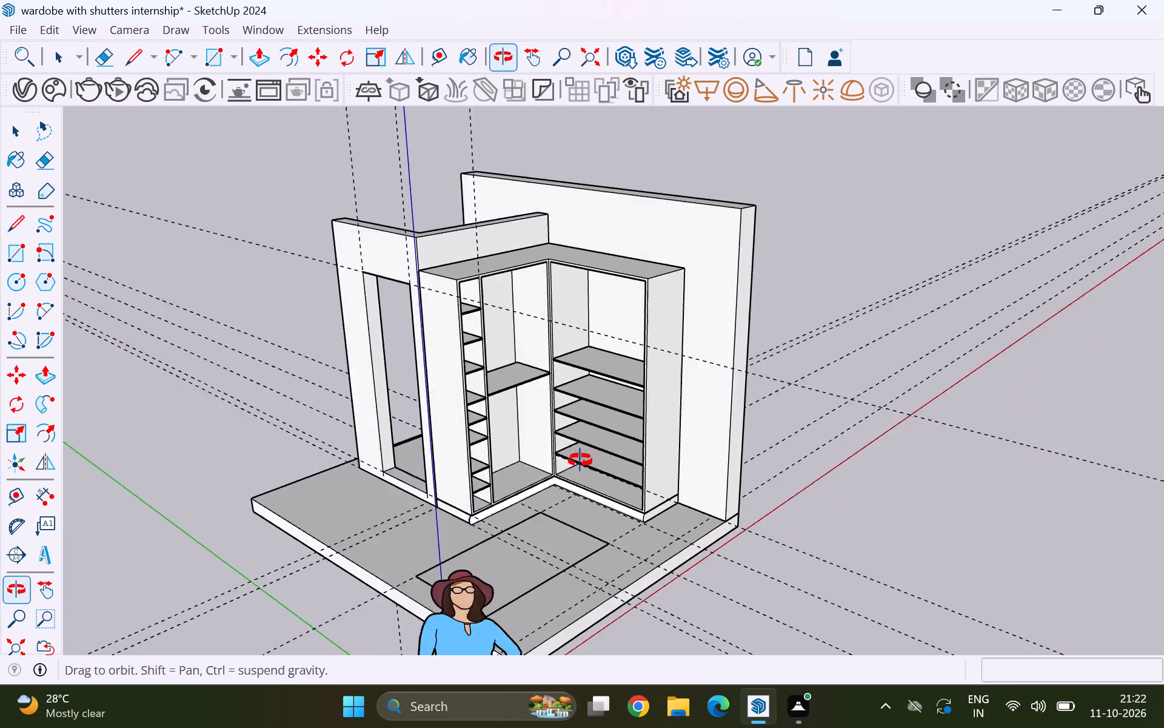
# Inspect the outer face of the door-opening wall and the wardrobe side panel beside it.
pyautogui.moveTo(580, 460); pyautogui.dragTo(836, 460, button='middle')
pyautogui.scroll(1, 412, 485)
pyautogui.moveTo(412, 485); pyautogui.dragTo(610, 467, button='middle')
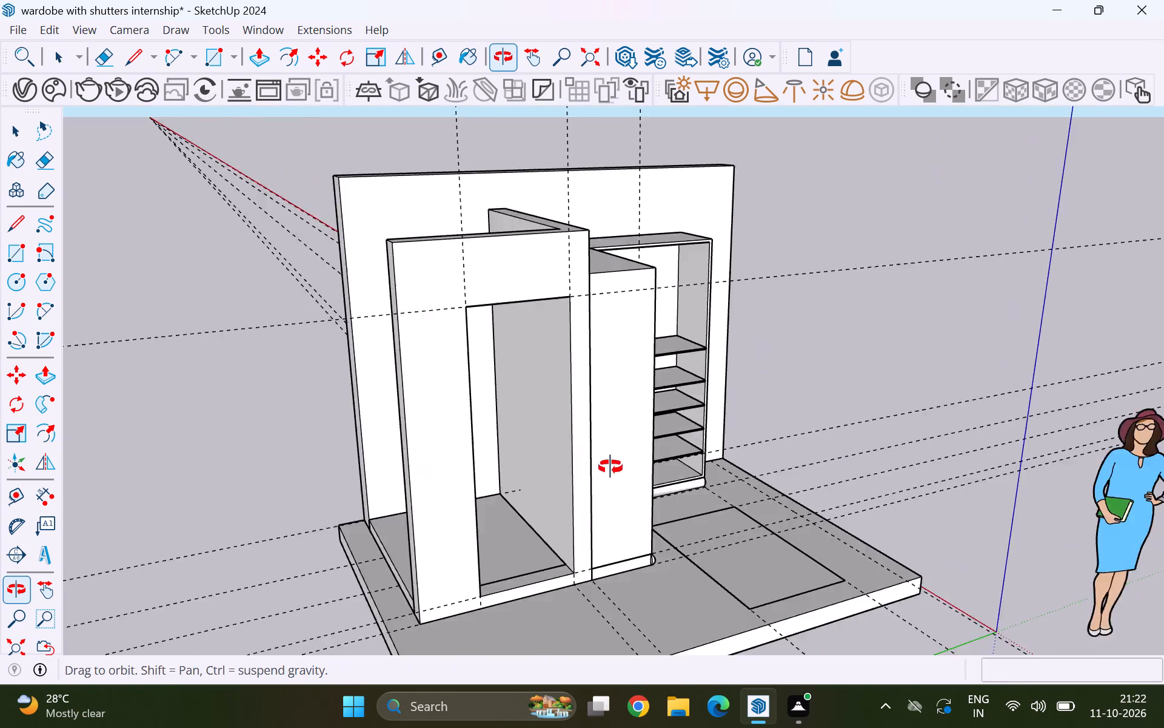
pyautogui.moveTo(610, 467); pyautogui.dragTo(791, 465, button='middle')
pyautogui.moveTo(719, 475); pyautogui.dragTo(440, 515, button='middle')
pyautogui.scroll(1, 637, 493)
pyautogui.scroll(-6, 427, 490)
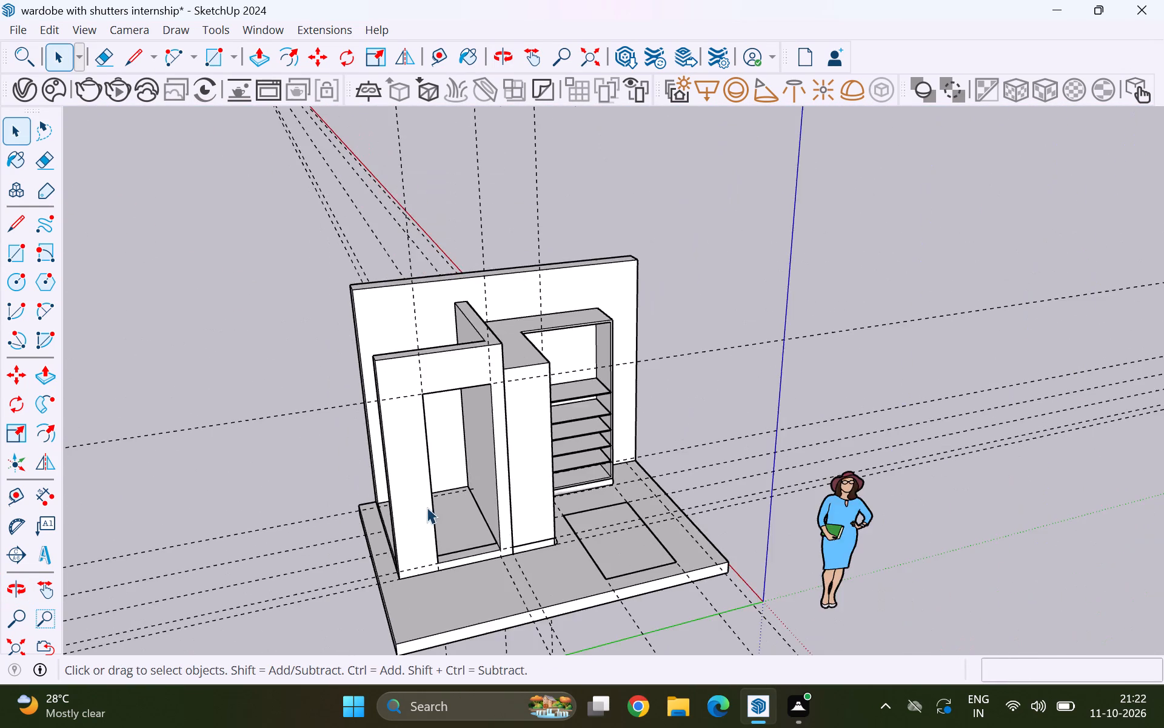
pyautogui.scroll(-3, 444, 492)
pyautogui.scroll(9, 463, 517)
pyautogui.moveTo(441, 556); pyautogui.dragTo(468, 545, button='middle')
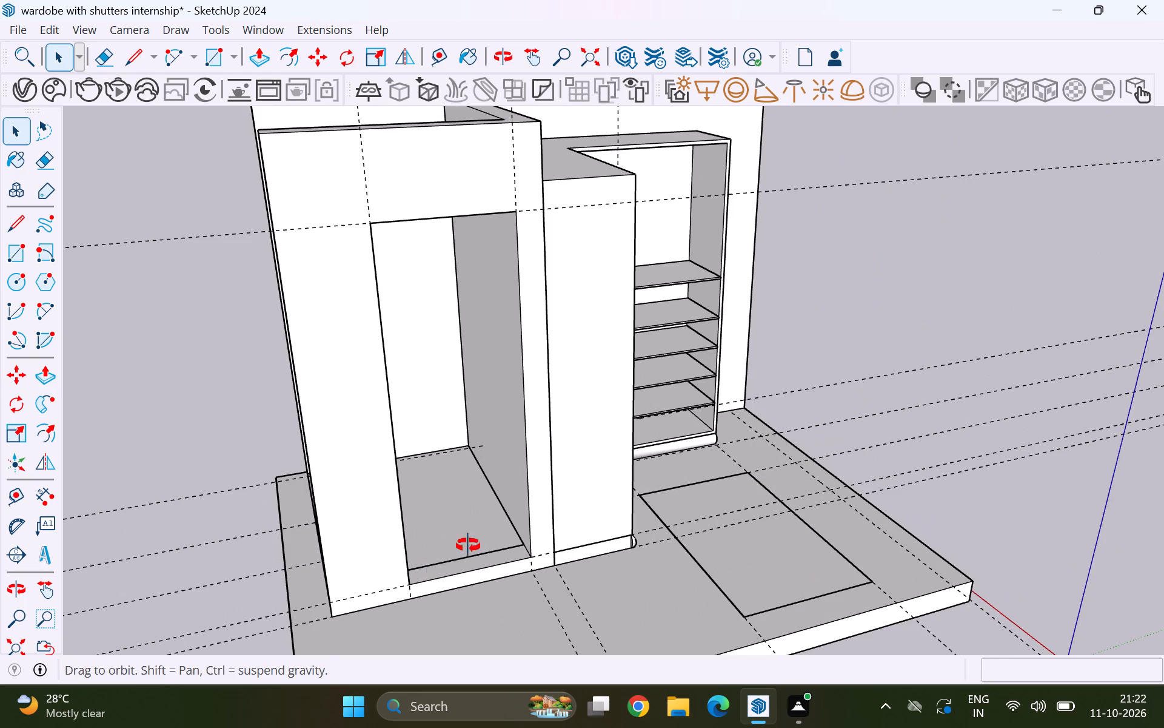
pyautogui.moveTo(468, 545); pyautogui.dragTo(720, 487, button='middle')
pyautogui.scroll(1, 720, 487)
pyautogui.scroll(-9, 450, 451)
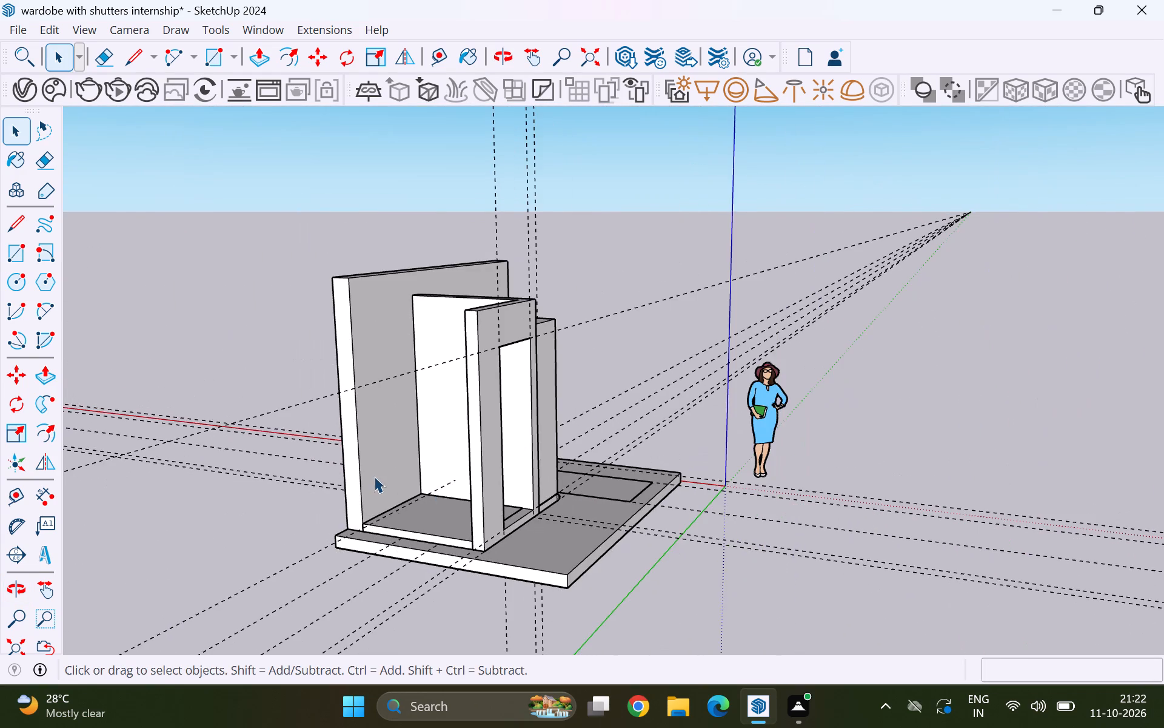
# Examine the open end of the space behind the door wall, including its floor edge between the two walls.
pyautogui.moveTo(374, 476); pyautogui.dragTo(507, 545, button='middle')
pyautogui.scroll(6, 501, 543)
pyautogui.scroll(-5, 517, 545)
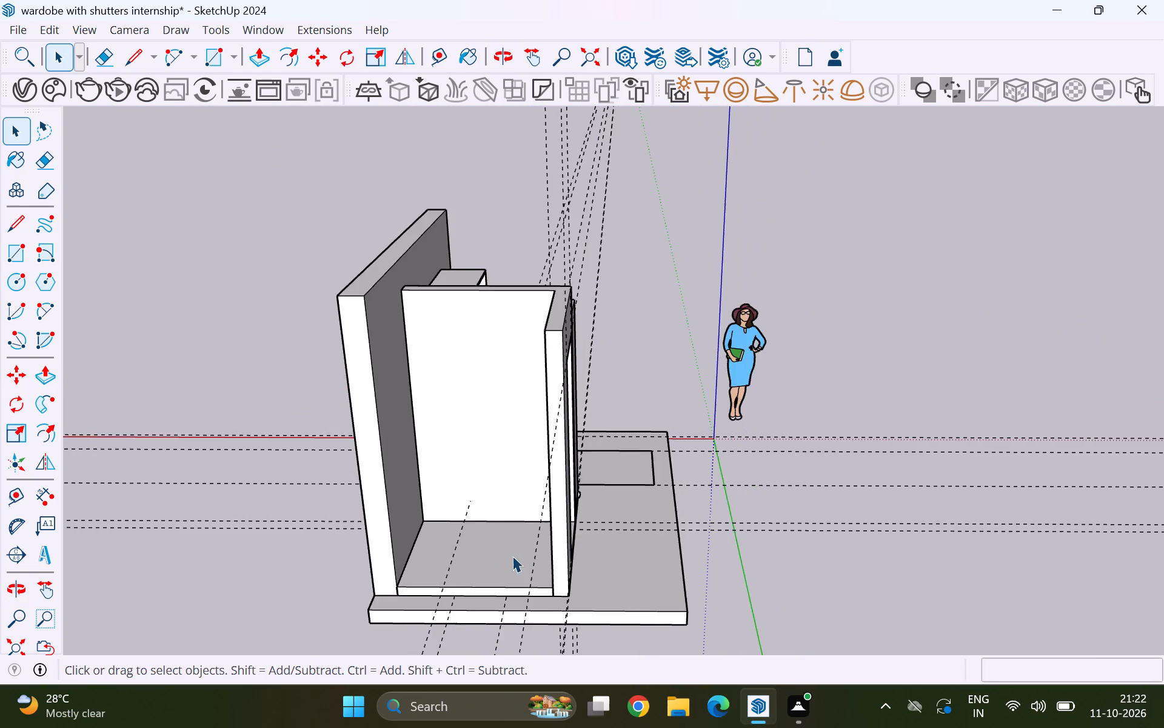
pyautogui.scroll(-4, 506, 544)
pyautogui.scroll(1, 435, 536)
pyautogui.moveTo(435, 536); pyautogui.dragTo(551, 527, button='middle')
pyautogui.scroll(1, 548, 529)
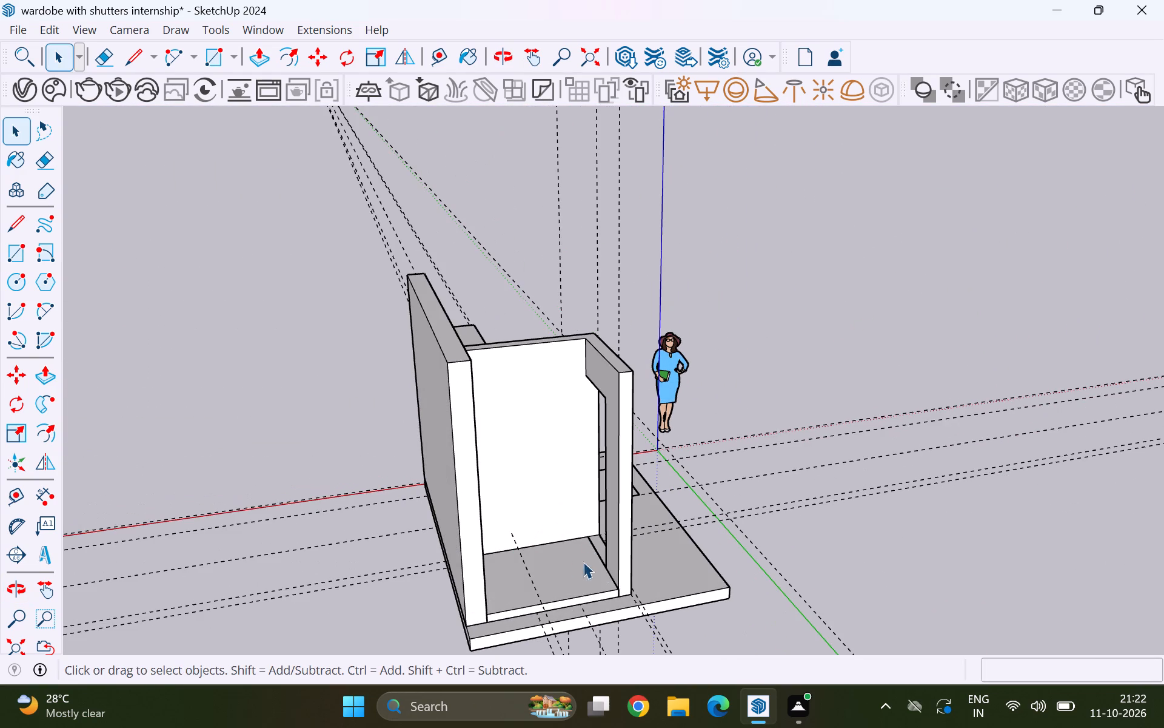
pyautogui.scroll(6, 601, 565)
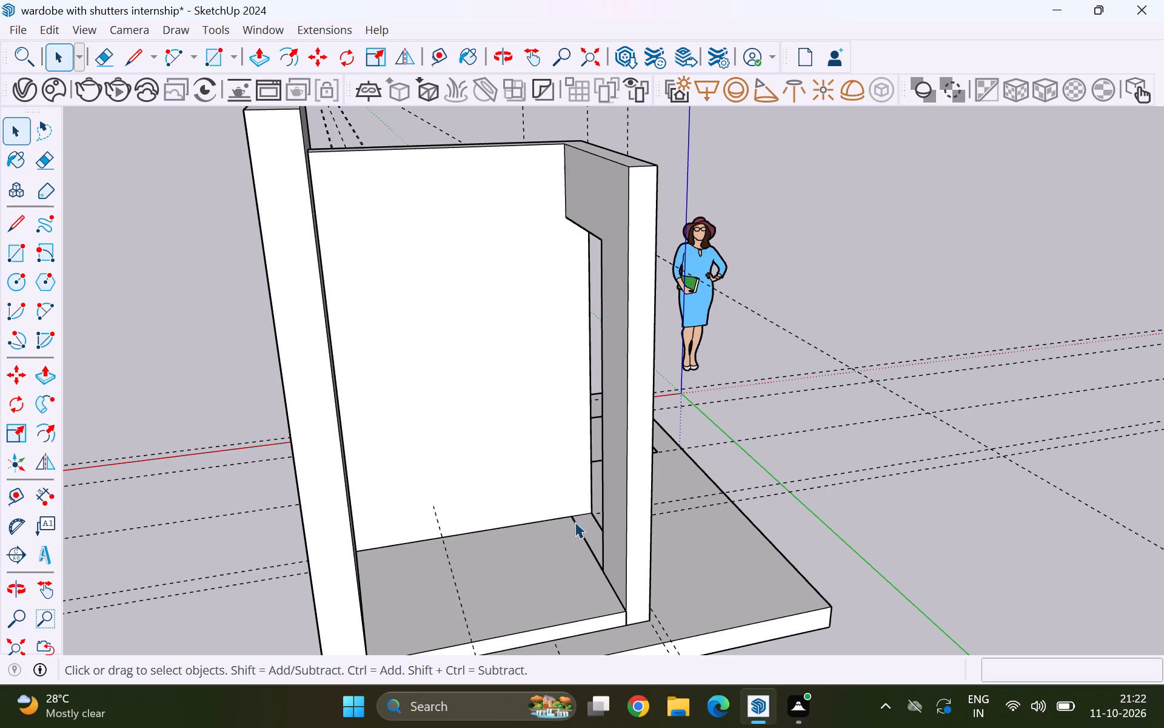
pyautogui.scroll(-4, 487, 500)
pyautogui.moveTo(616, 508); pyautogui.dragTo(265, 522, button='middle')
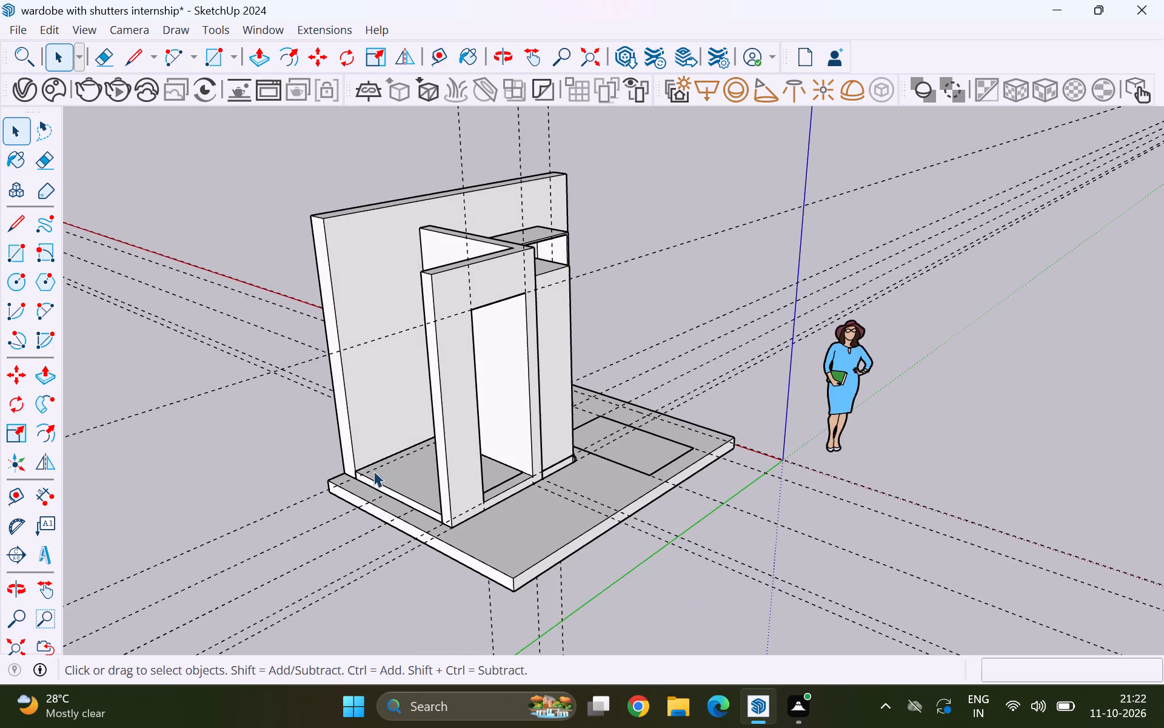
pyautogui.scroll(12, 490, 451)
pyautogui.scroll(-13, 495, 449)
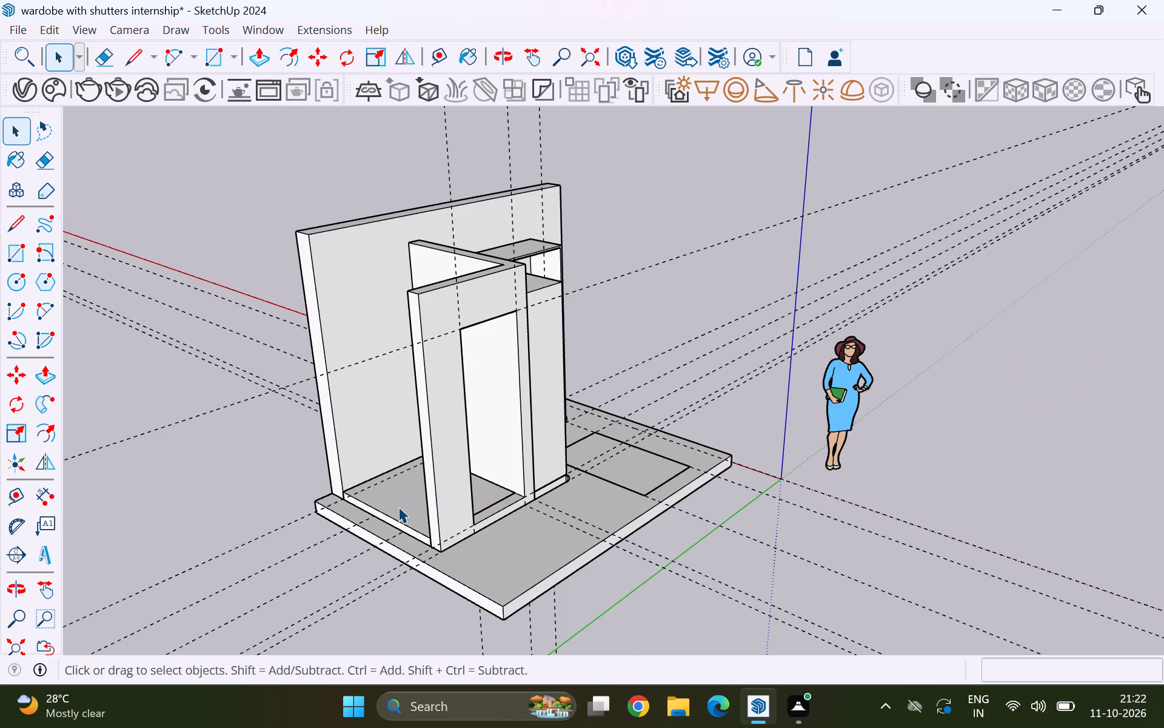
pyautogui.moveTo(319, 507); pyautogui.dragTo(500, 518, button='middle')
pyautogui.scroll(11, 483, 559)
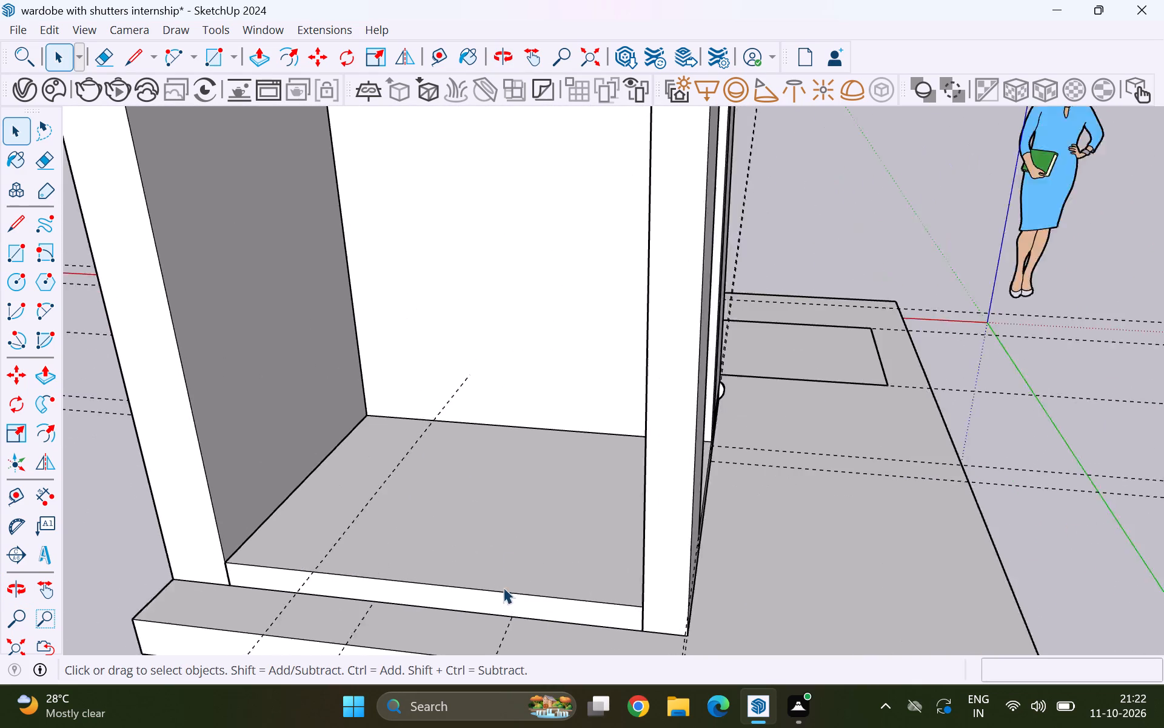
pyautogui.scroll(-6, 460, 422)
pyautogui.scroll(1, 349, 504)
pyautogui.moveTo(339, 493); pyautogui.dragTo(426, 502, button='middle')
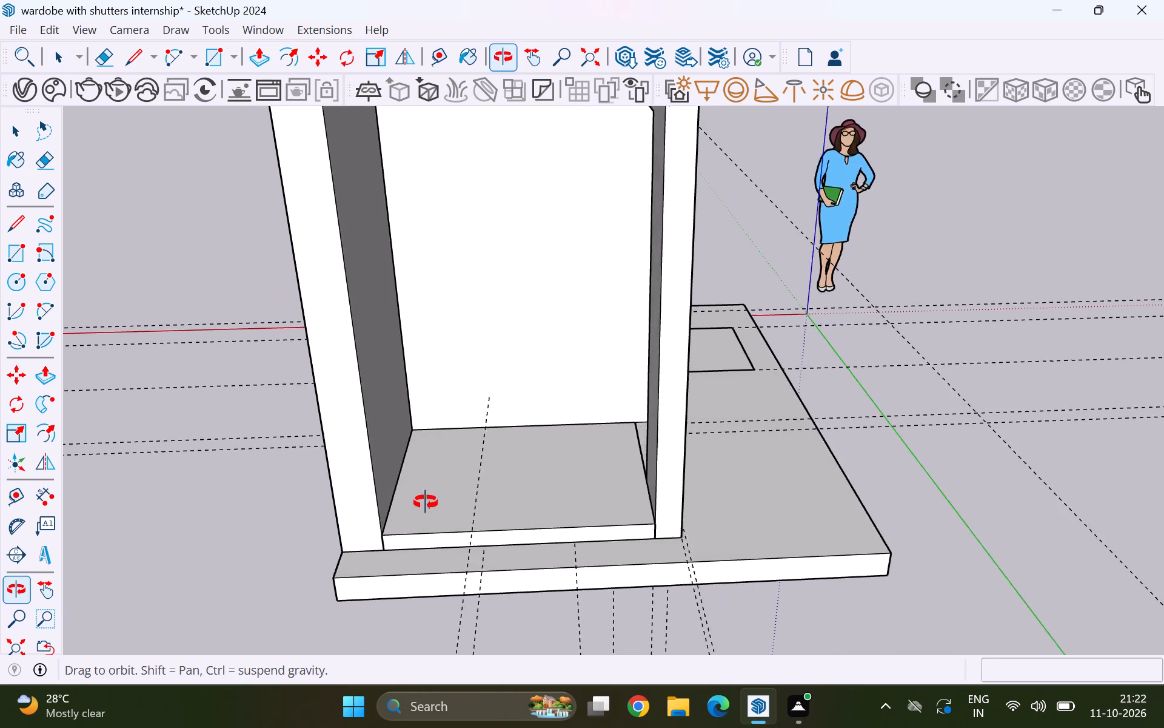
pyautogui.moveTo(426, 502); pyautogui.dragTo(446, 510, button='middle')
pyautogui.scroll(1, 438, 508)
pyautogui.scroll(5, 573, 521)
pyautogui.scroll(-9, 537, 452)
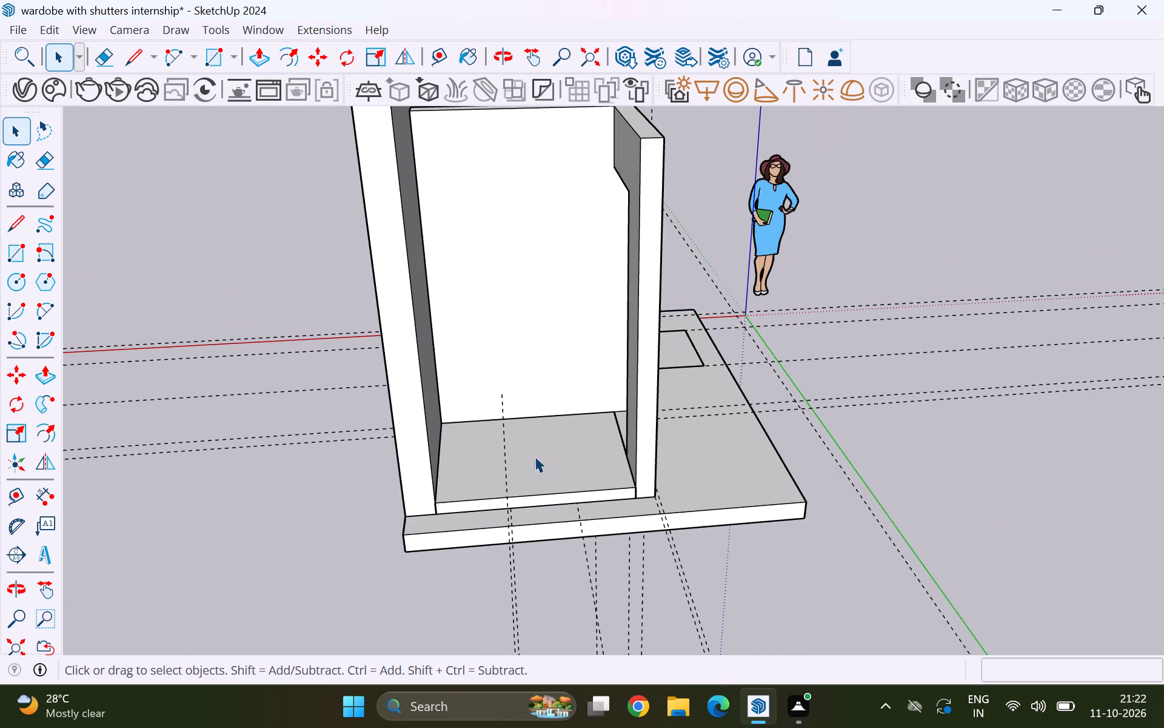
pyautogui.scroll(-8, 541, 434)
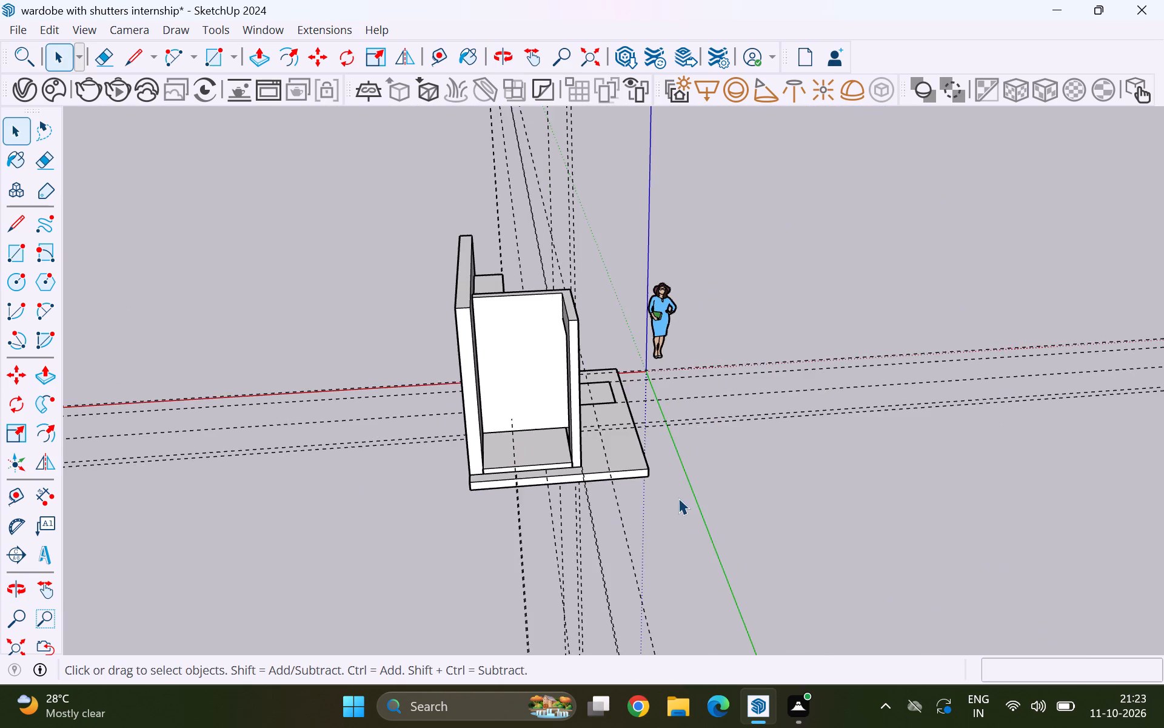
# Check the door-opening wall, its junction with the wardrobe's side and the back partition from outside and above.
pyautogui.moveTo(671, 496); pyautogui.dragTo(353, 559, button='middle')
pyautogui.scroll(1, 410, 524)
pyautogui.scroll(10, 600, 277)
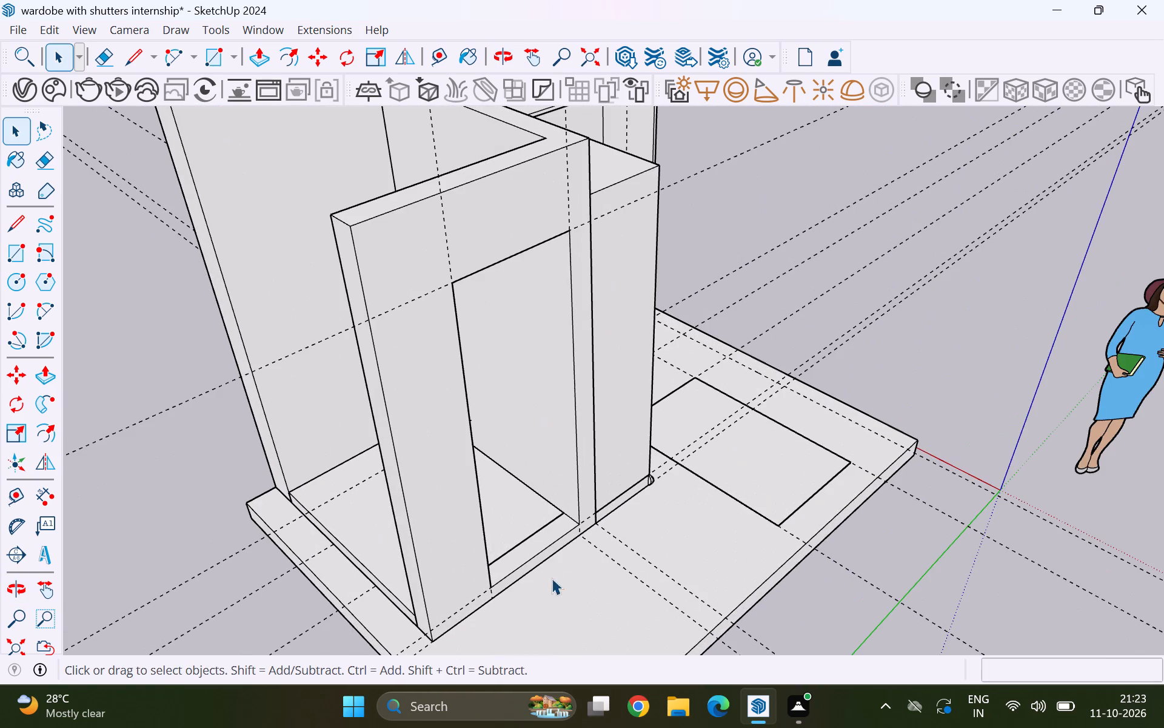
pyautogui.moveTo(469, 557); pyautogui.dragTo(748, 472, button='middle')
pyautogui.scroll(-3, 762, 467)
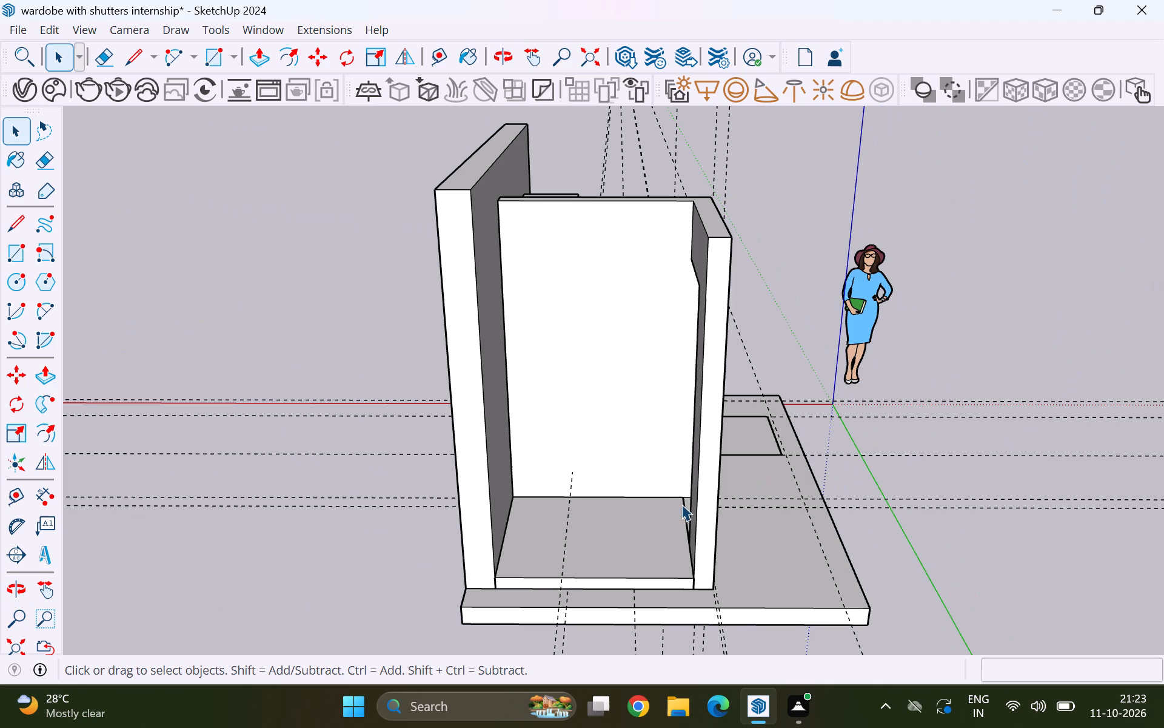
pyautogui.scroll(-4, 552, 448)
pyautogui.moveTo(681, 428); pyautogui.dragTo(304, 524, button='middle')
pyautogui.scroll(1, 397, 484)
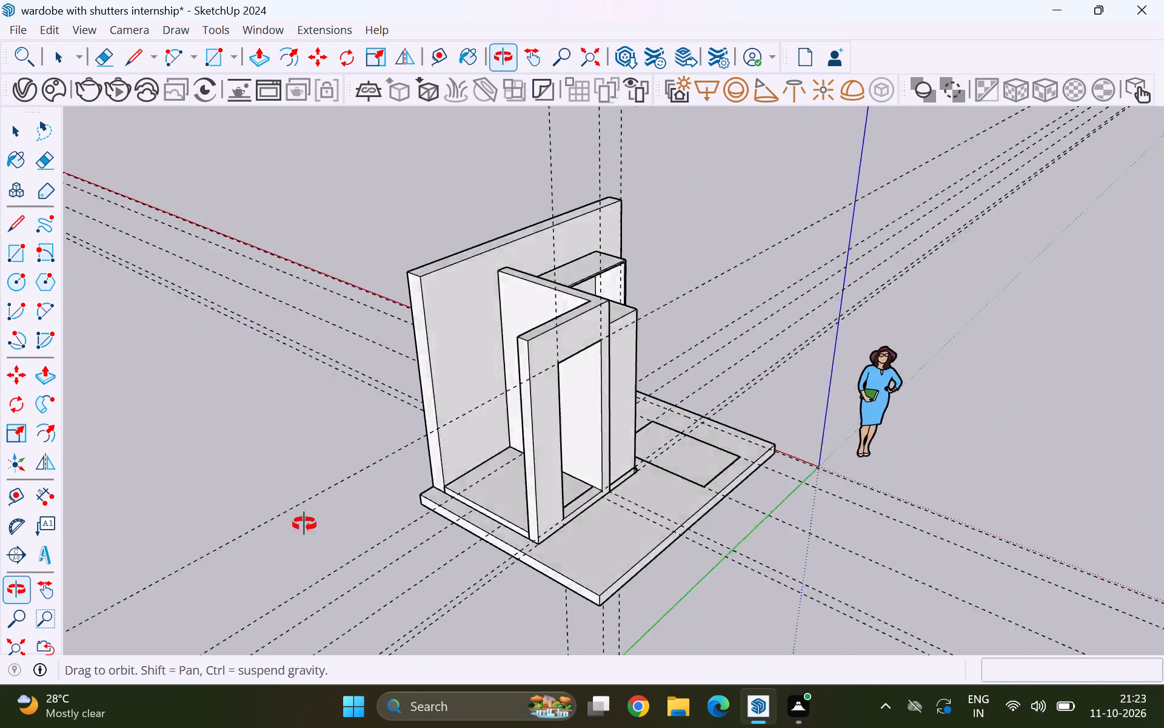
pyautogui.moveTo(304, 524); pyautogui.dragTo(301, 525, button='middle')
pyautogui.scroll(8, 547, 325)
pyautogui.scroll(4, 471, 284)
pyautogui.scroll(-6, 537, 281)
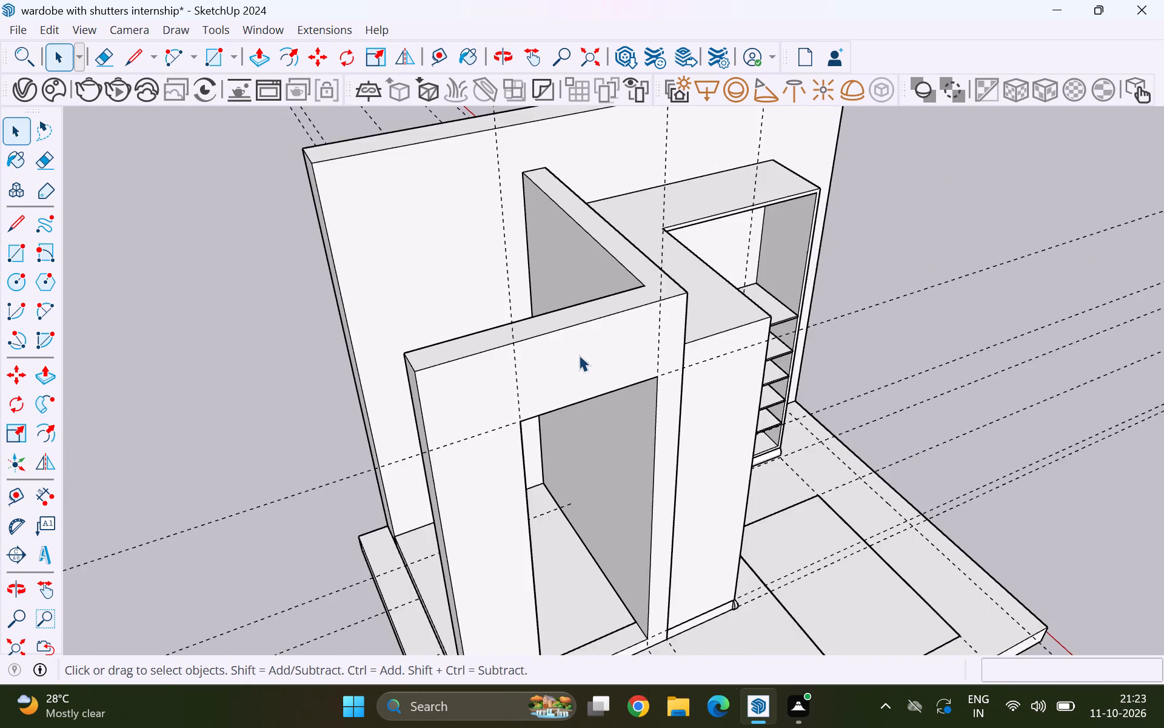
pyautogui.scroll(-9, 579, 355)
pyautogui.moveTo(532, 516); pyautogui.dragTo(781, 477, button='middle')
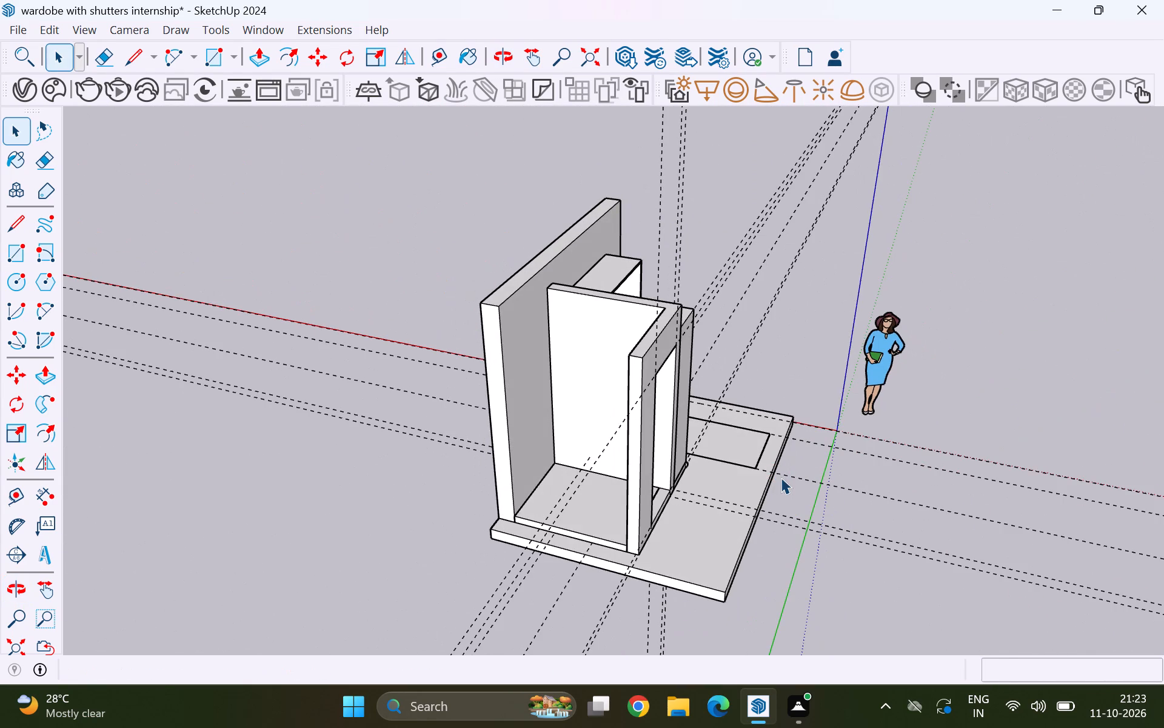
# Re-examine the floor and its raised edge between the tall back wall and the door wall's free end.
pyautogui.scroll(-4, 781, 478)
pyautogui.moveTo(744, 511); pyautogui.dragTo(746, 458, button='middle')
pyautogui.scroll(3, 734, 467)
pyautogui.scroll(2, 582, 508)
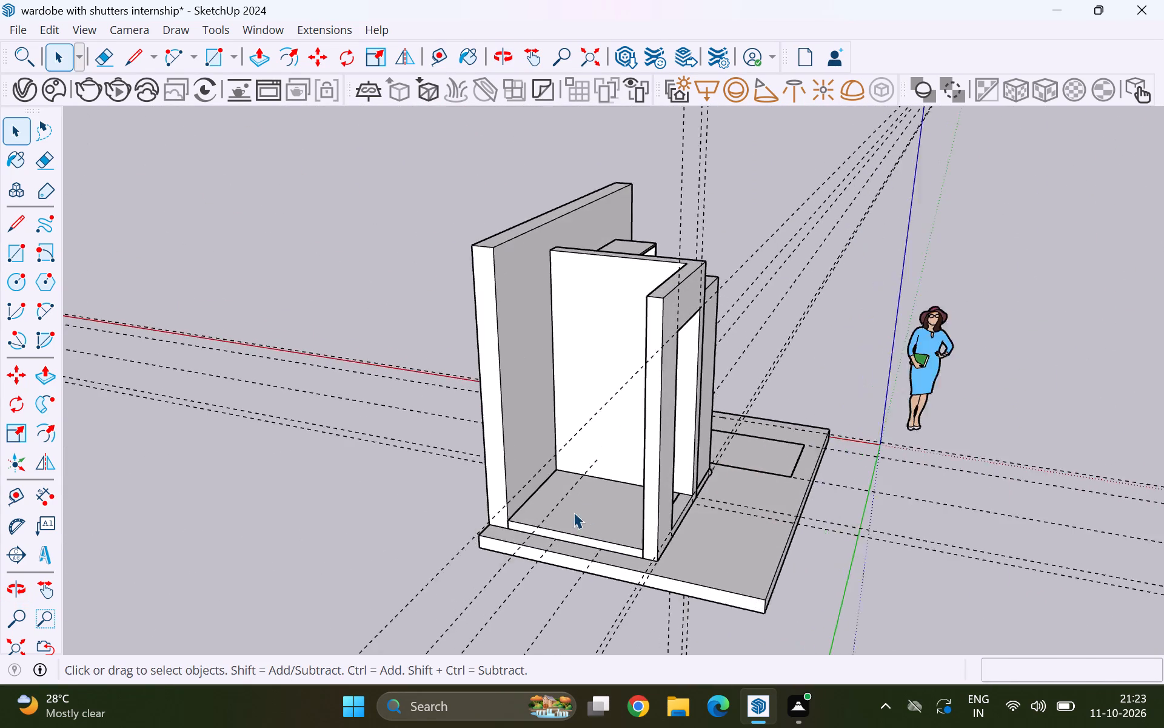
pyautogui.scroll(4, 574, 512)
pyautogui.scroll(4, 601, 573)
pyautogui.scroll(-12, 620, 482)
pyautogui.moveTo(682, 516); pyautogui.dragTo(618, 516, button='middle')
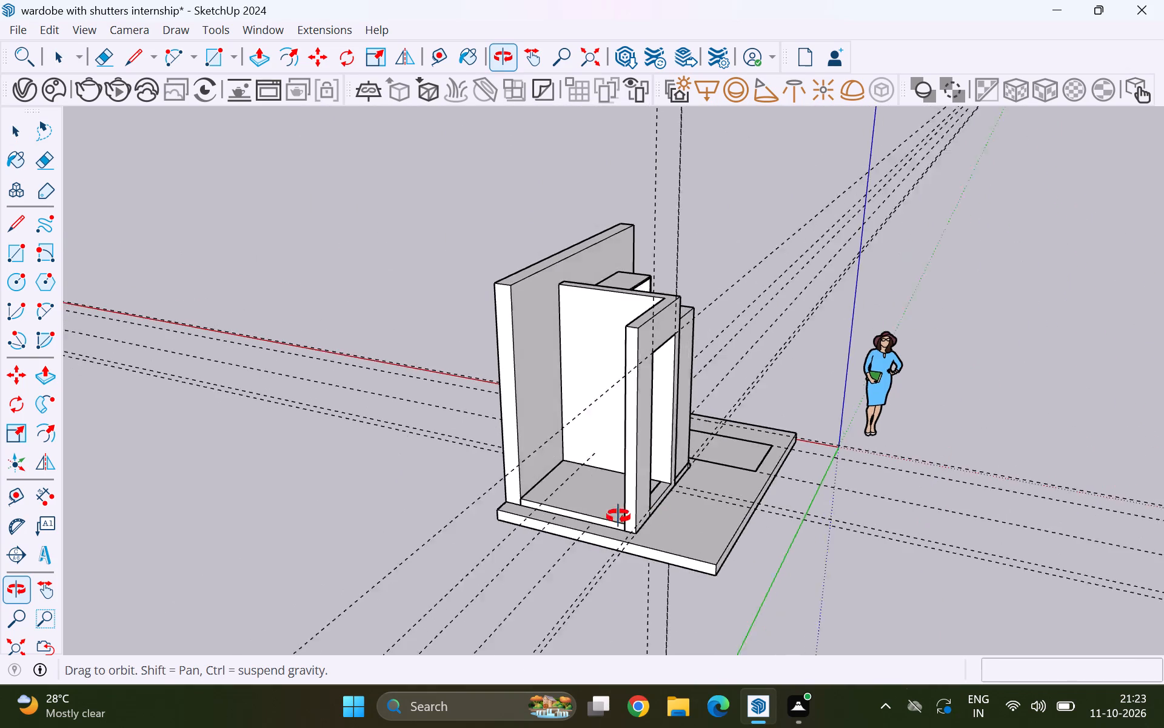
pyautogui.moveTo(618, 516); pyautogui.dragTo(730, 524, button='middle')
pyautogui.scroll(1, 440, 516)
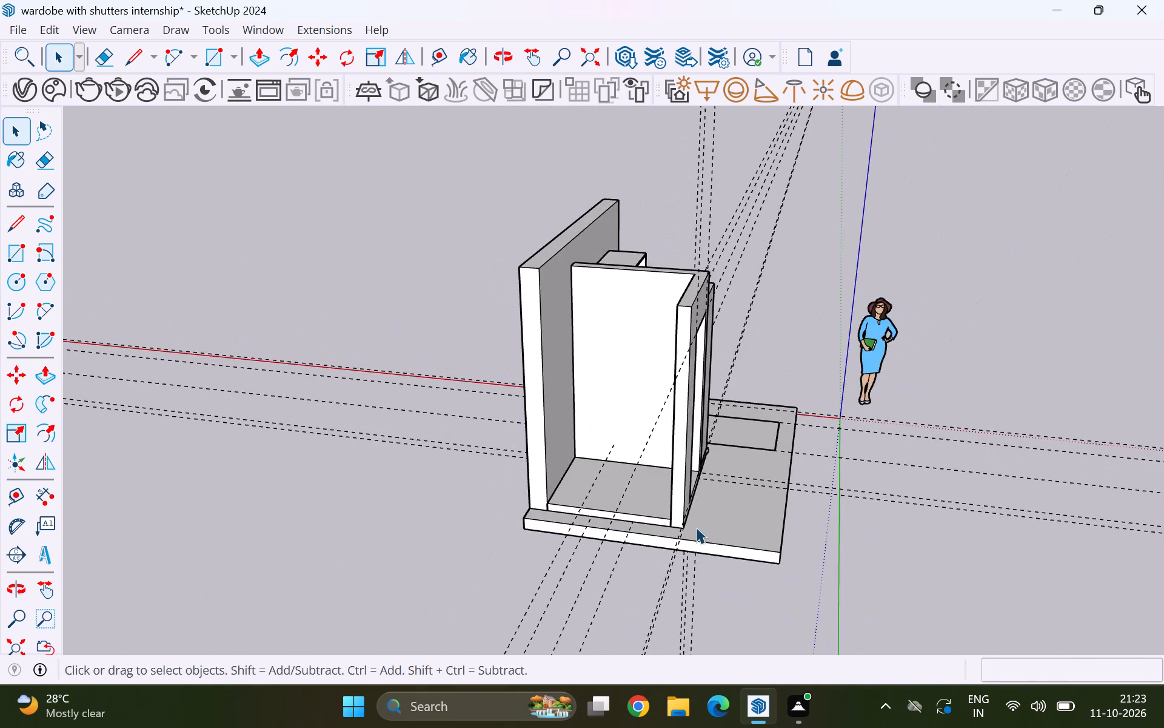
pyautogui.scroll(5, 598, 507)
pyautogui.scroll(4, 652, 529)
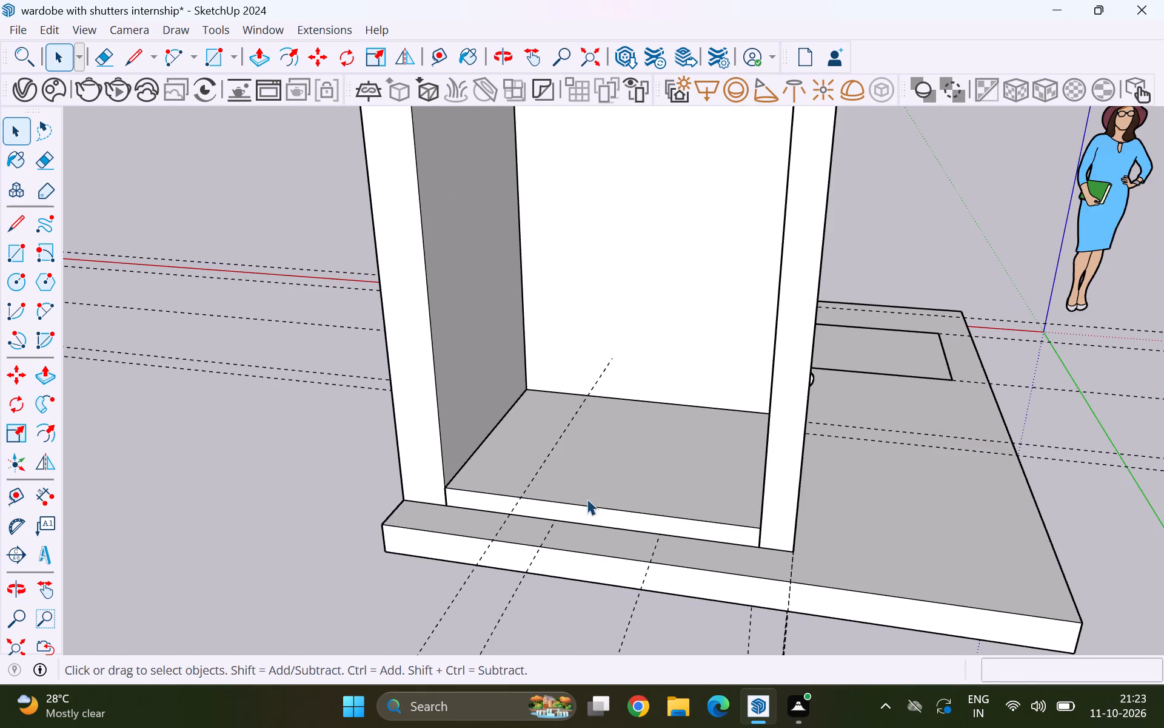
pyautogui.scroll(4, 563, 489)
pyautogui.scroll(-5, 616, 481)
pyautogui.moveTo(732, 408); pyautogui.dragTo(630, 453, button='middle')
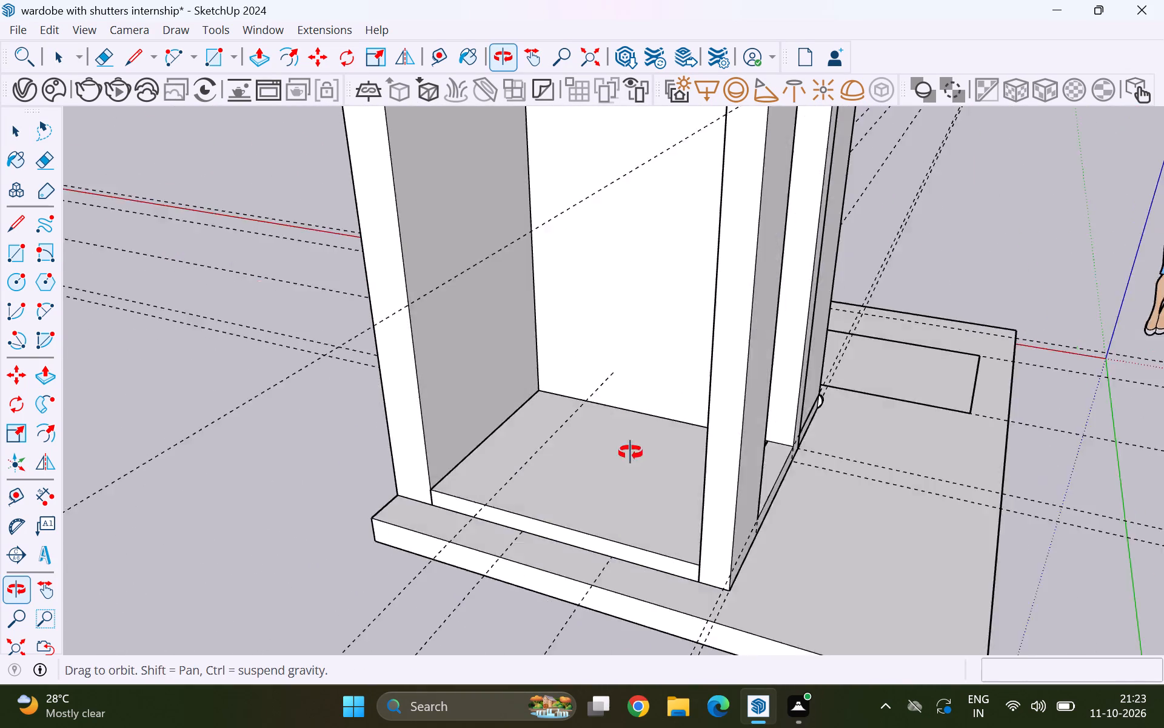
pyautogui.moveTo(630, 453); pyautogui.dragTo(515, 484, button='middle')
pyautogui.scroll(-6, 535, 480)
pyautogui.scroll(-4, 627, 472)
# Review the whole room model around the door opening, wardrobe side and open-ended floor area.
pyautogui.moveTo(718, 502); pyautogui.dragTo(418, 447, button='middle')
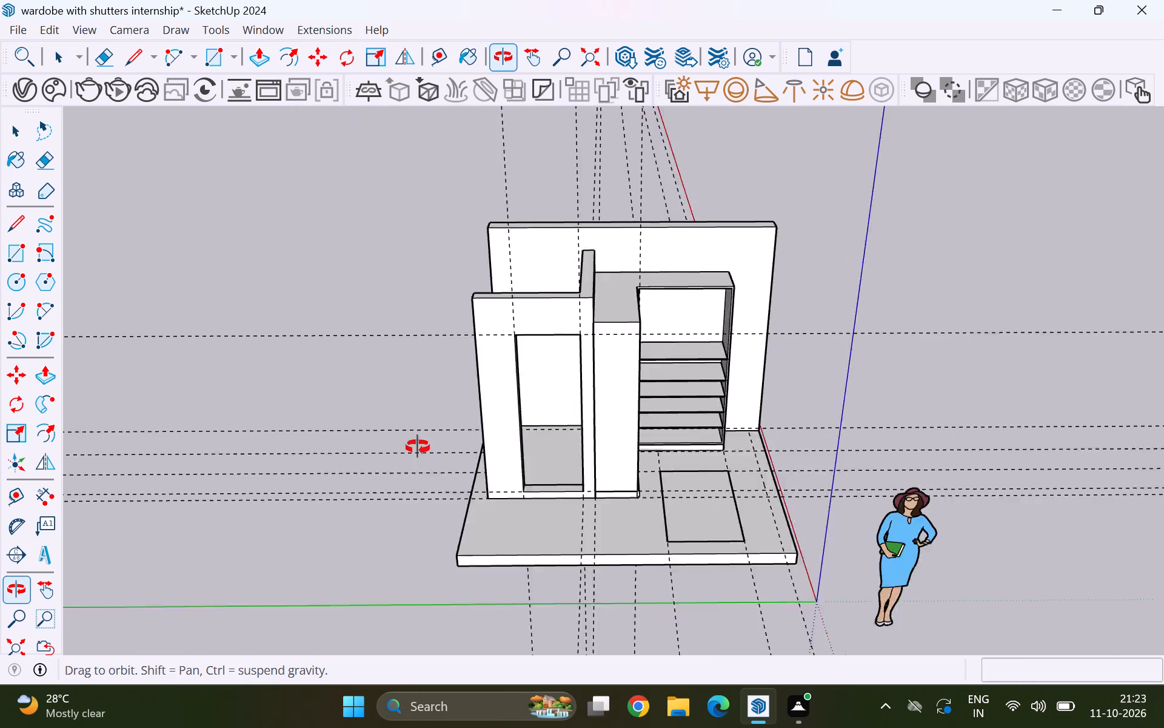
pyautogui.moveTo(418, 447); pyautogui.dragTo(611, 423, button='middle')
pyautogui.middleClick(674, 423)
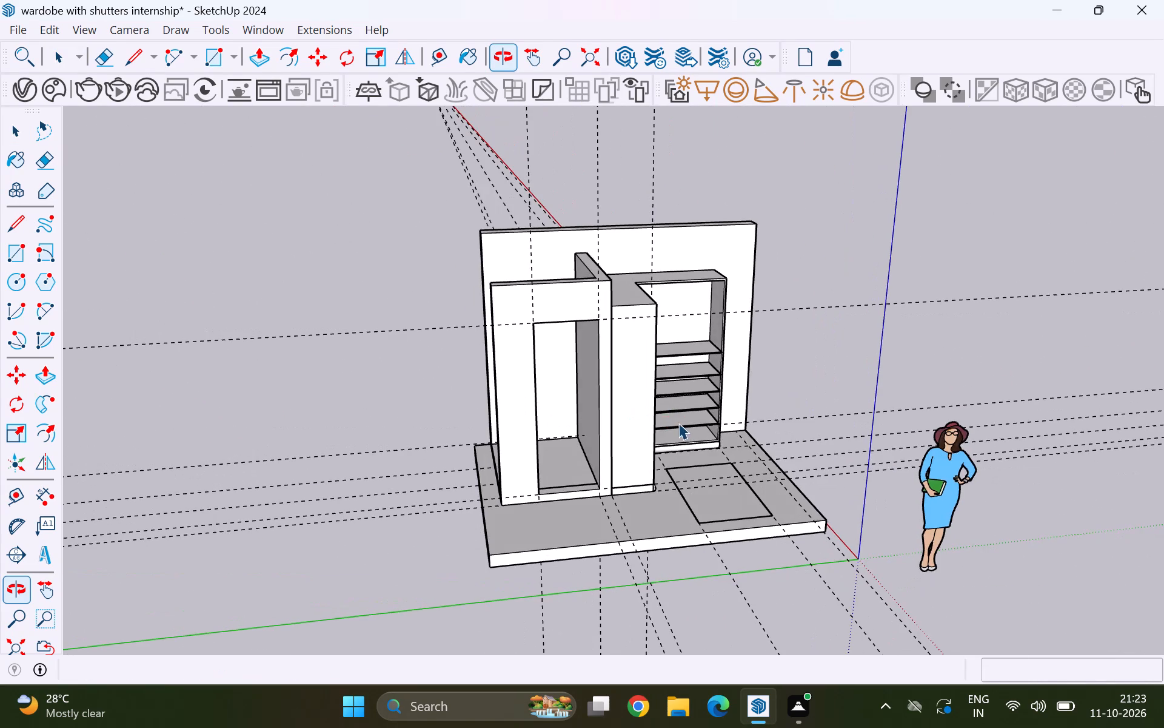
pyautogui.scroll(-7, 691, 416)
pyautogui.moveTo(533, 447); pyautogui.dragTo(678, 492, button='middle')
pyautogui.moveTo(694, 500); pyautogui.dragTo(701, 505, button='middle')
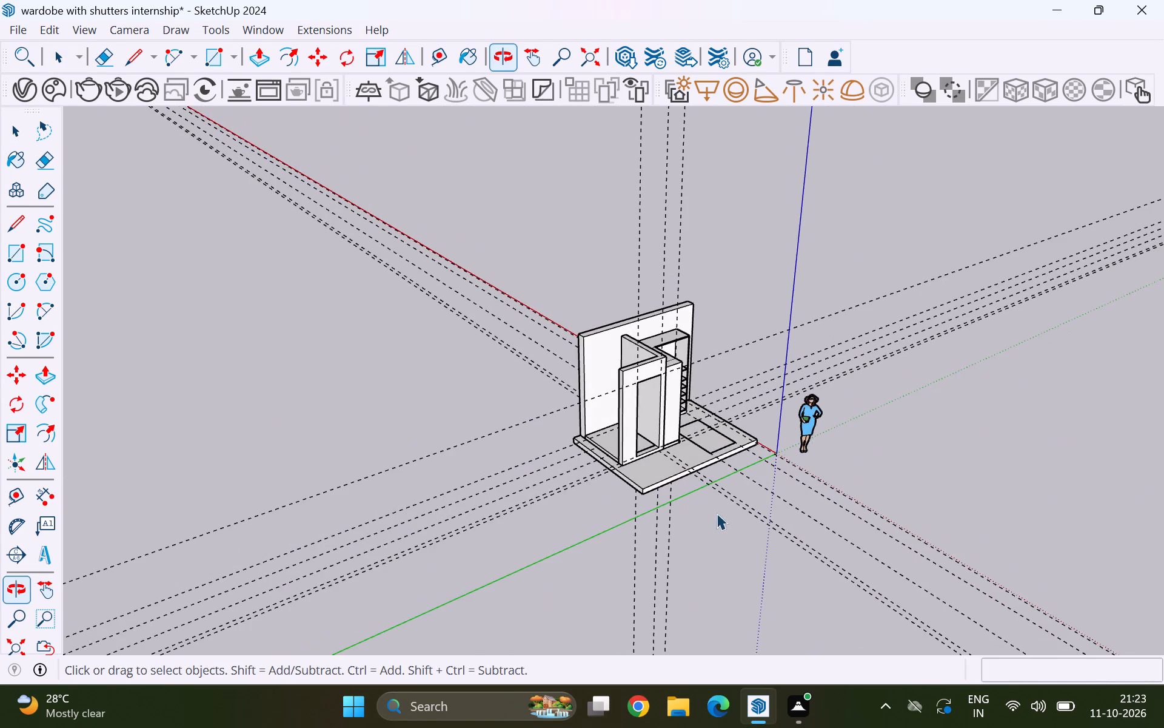
pyautogui.scroll(7, 617, 398)
pyautogui.moveTo(570, 462); pyautogui.dragTo(731, 517, button='middle')
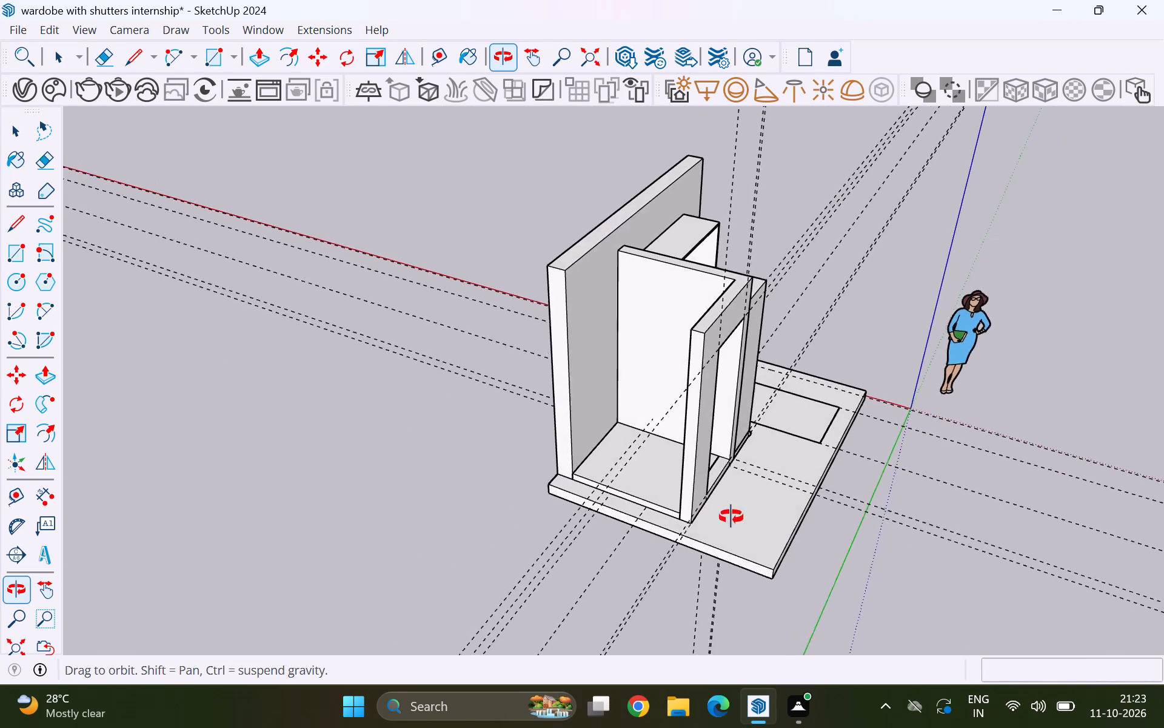
pyautogui.moveTo(731, 517); pyautogui.dragTo(732, 517, button='middle')
pyautogui.moveTo(732, 517); pyautogui.dragTo(798, 534, button='middle')
pyautogui.scroll(1, 745, 524)
pyautogui.scroll(6, 650, 430)
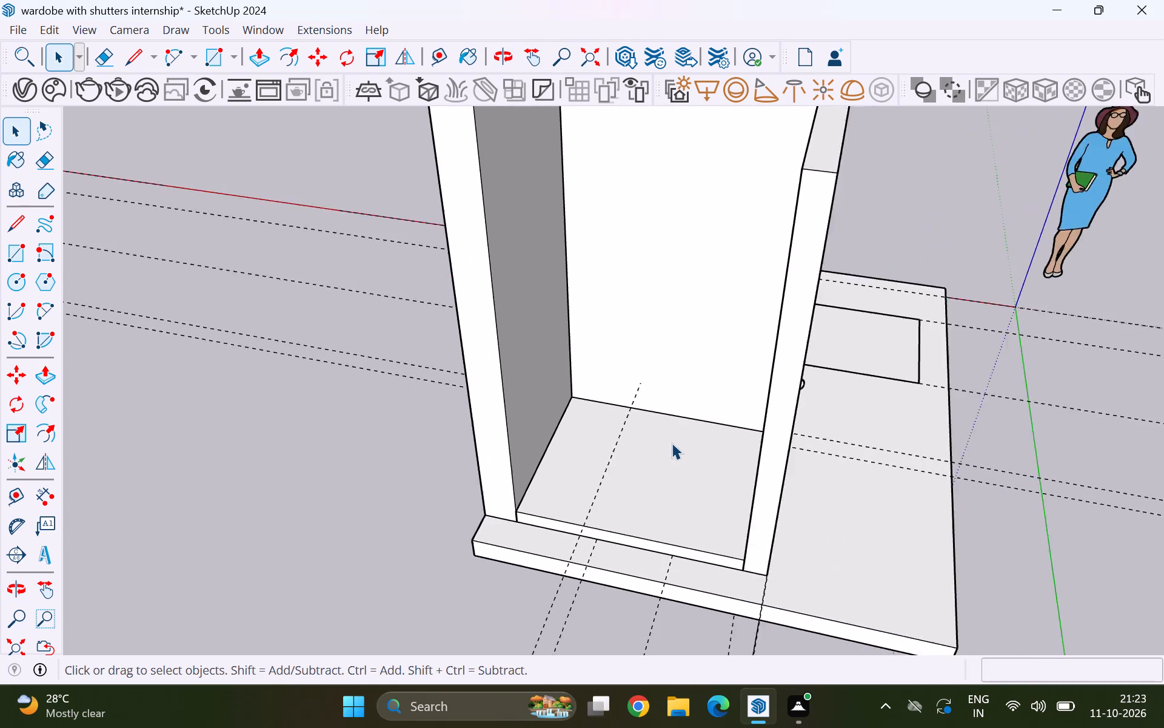
pyautogui.scroll(4, 672, 443)
pyautogui.scroll(-3, 683, 413)
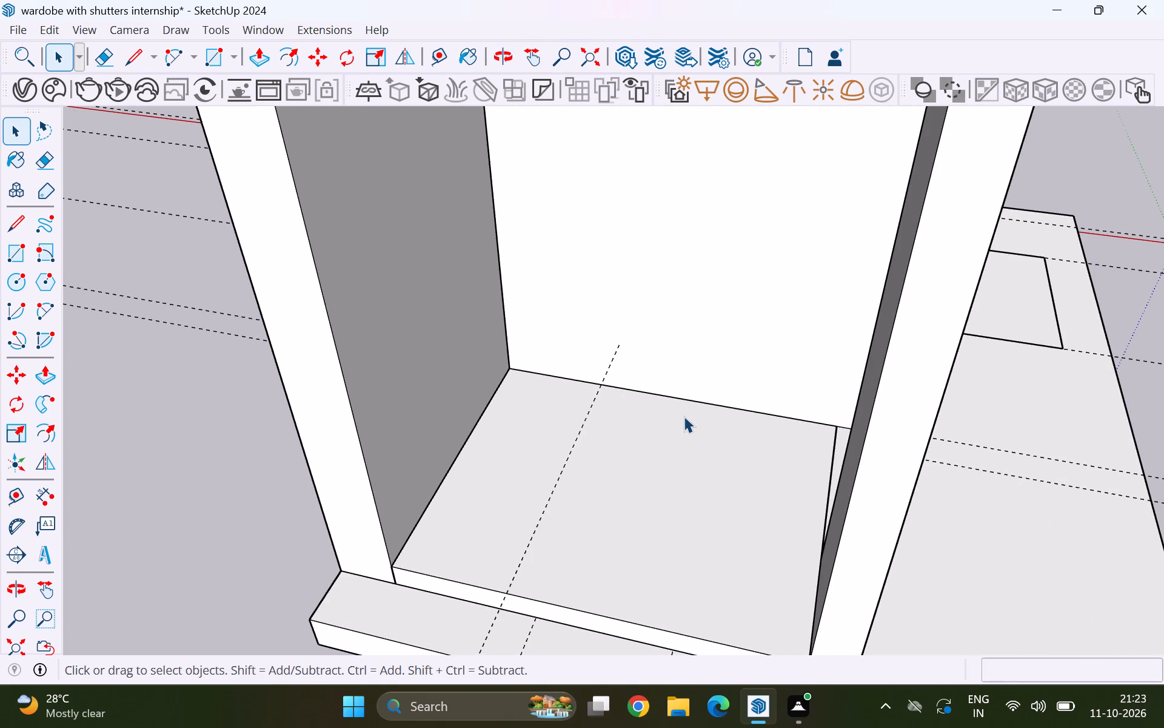
pyautogui.scroll(-7, 684, 416)
pyautogui.moveTo(748, 468); pyautogui.dragTo(487, 396, button='middle')
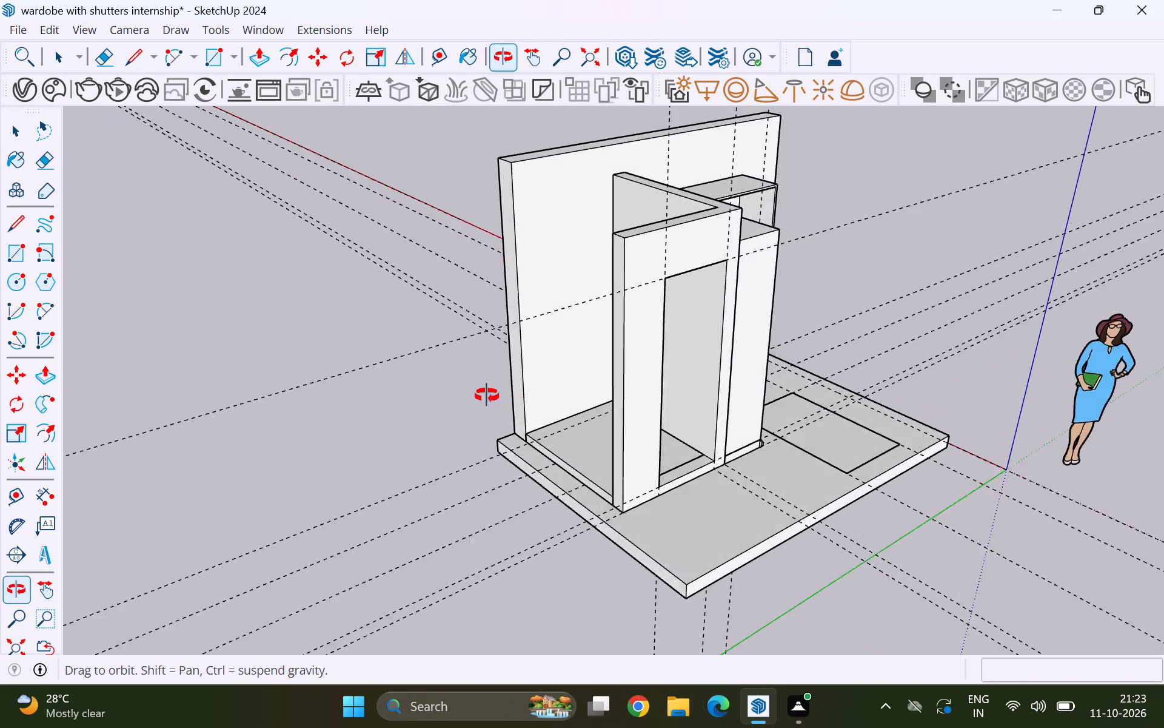
pyautogui.moveTo(487, 396); pyautogui.dragTo(475, 396, button='middle')
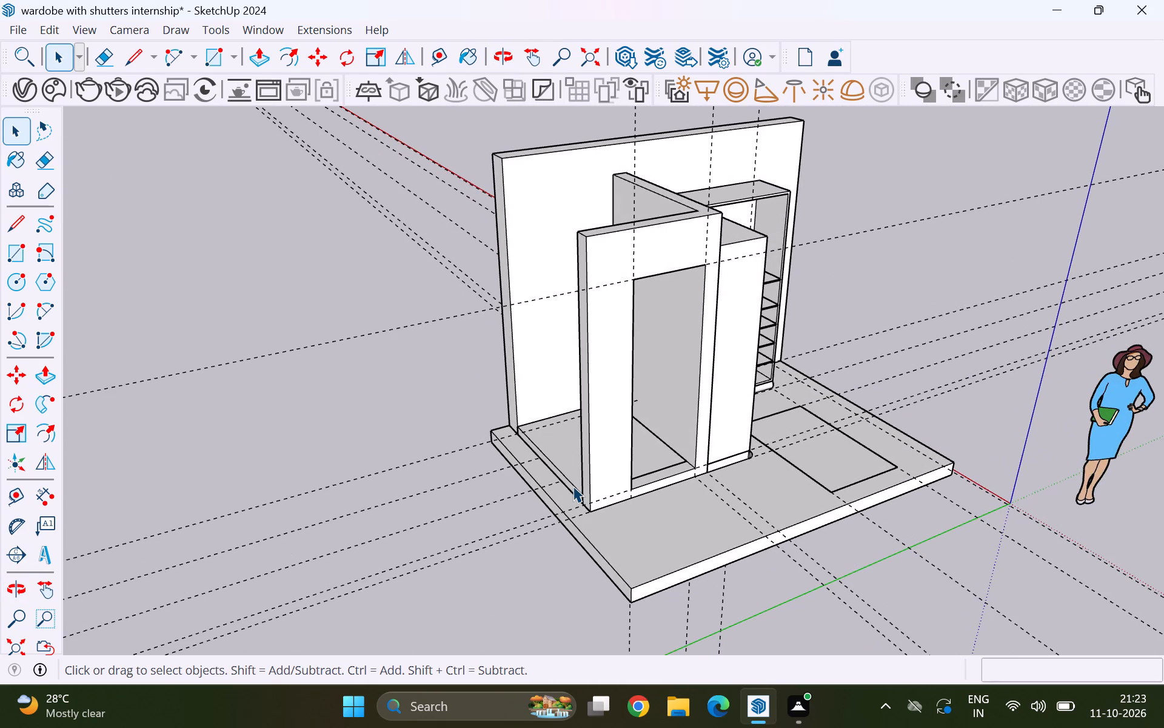
# Examine the floor strip and threshold at the base of the door opening up close, including its surrounding walls.
pyautogui.scroll(4, 603, 486)
pyautogui.scroll(5, 675, 461)
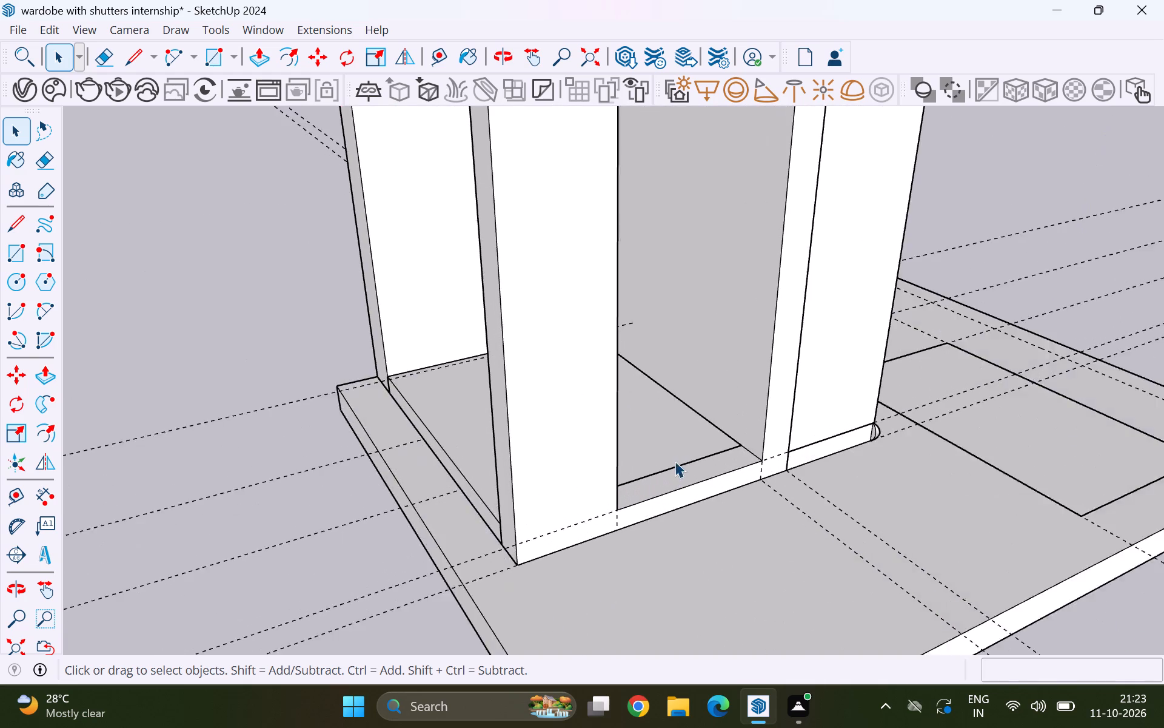
pyautogui.scroll(10, 694, 469)
pyautogui.scroll(4, 737, 532)
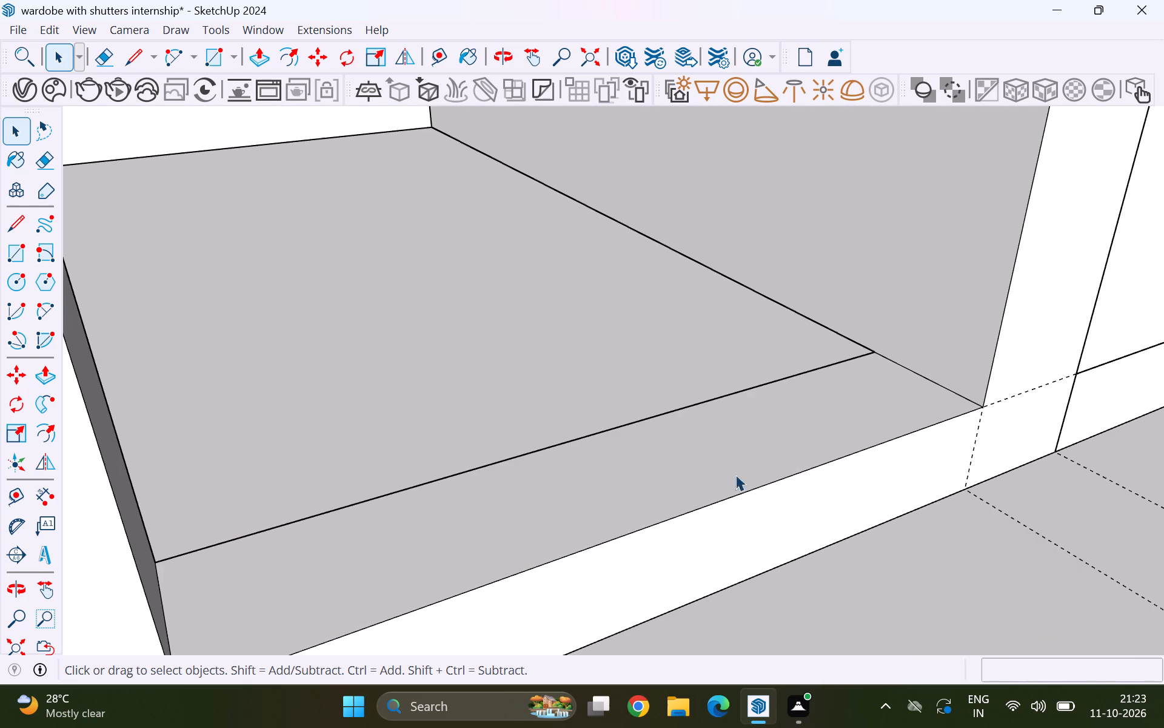
pyautogui.scroll(-20, 675, 406)
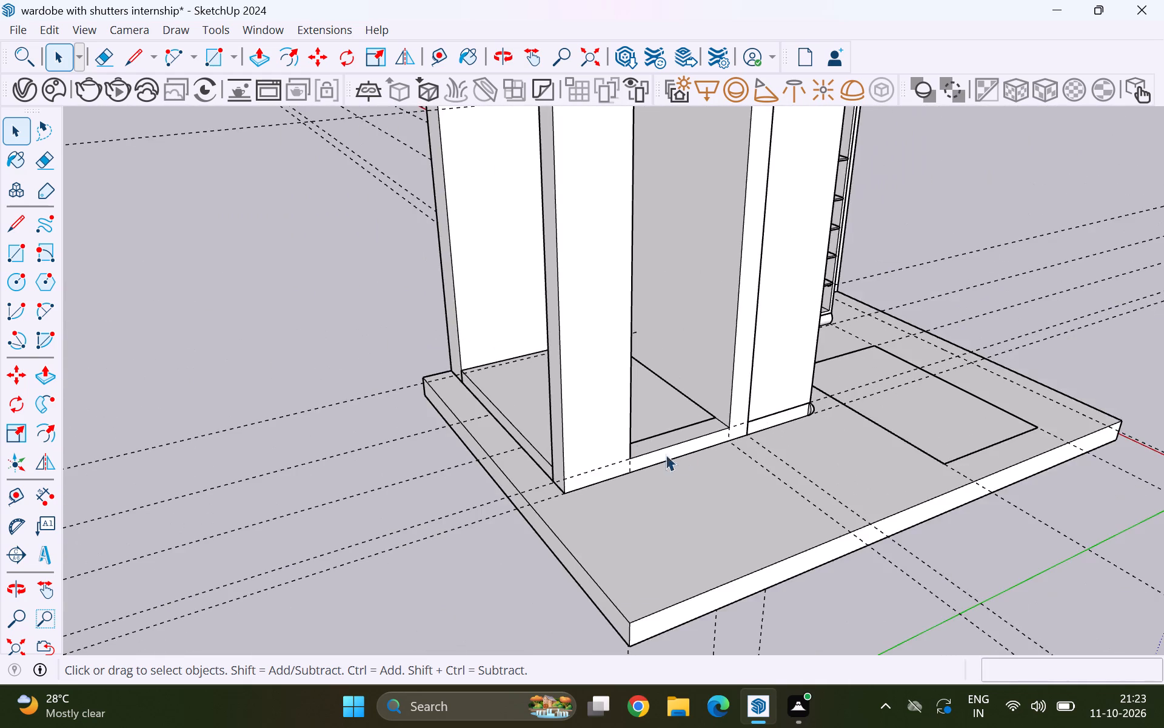
pyautogui.scroll(-4, 590, 428)
pyautogui.moveTo(470, 458); pyautogui.dragTo(549, 567, button='middle')
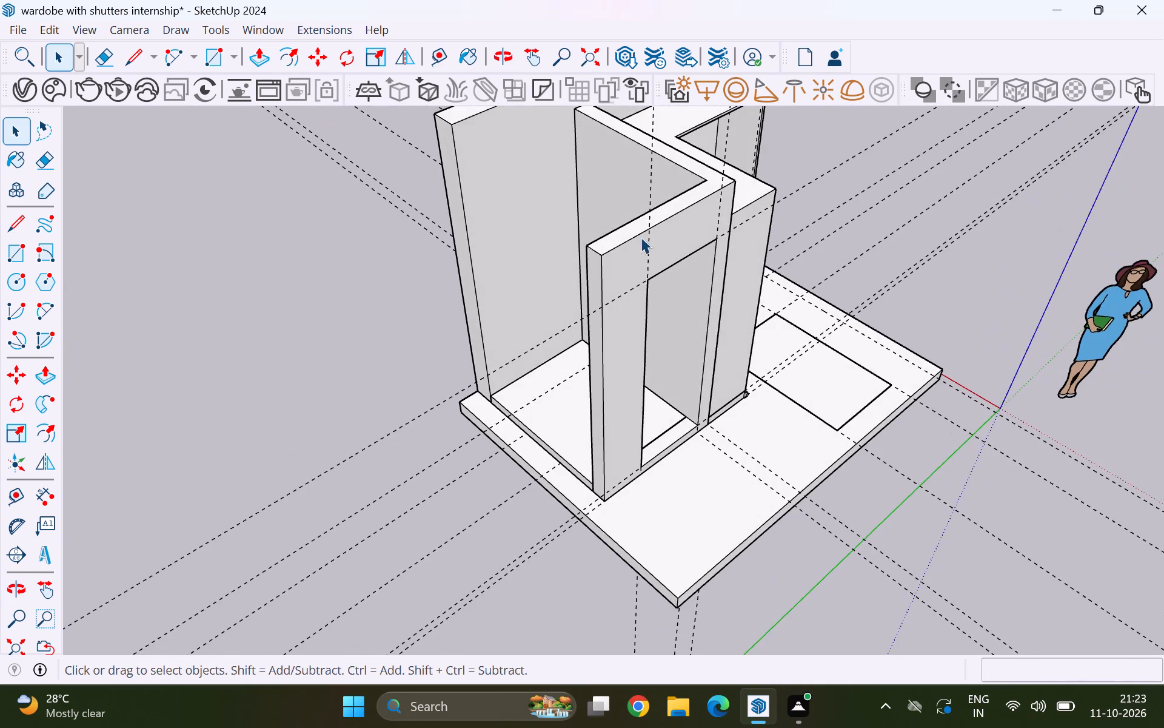
# Inspect the door-opening wall from above and outside, including the floor strip at the base of the opening.
pyautogui.scroll(-5, 638, 246)
pyautogui.moveTo(686, 289); pyautogui.dragTo(499, 227, button='middle')
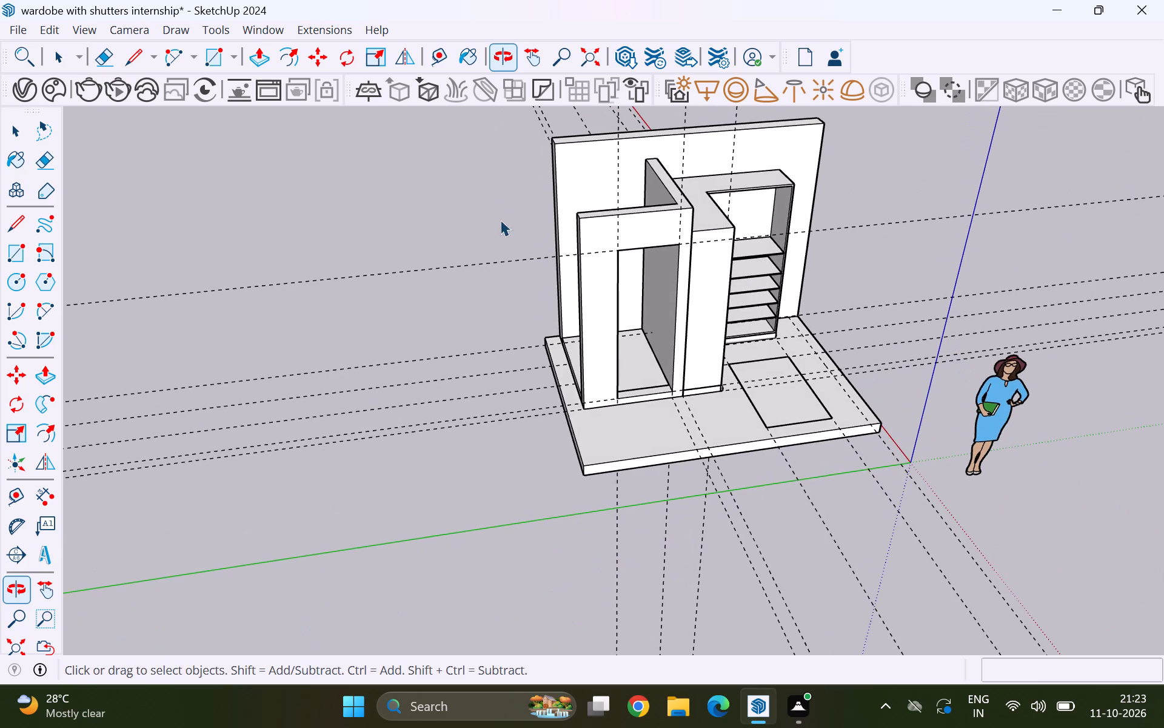
pyautogui.scroll(9, 634, 164)
pyautogui.scroll(2, 735, 324)
pyautogui.moveTo(735, 325); pyautogui.dragTo(744, 274, button='middle')
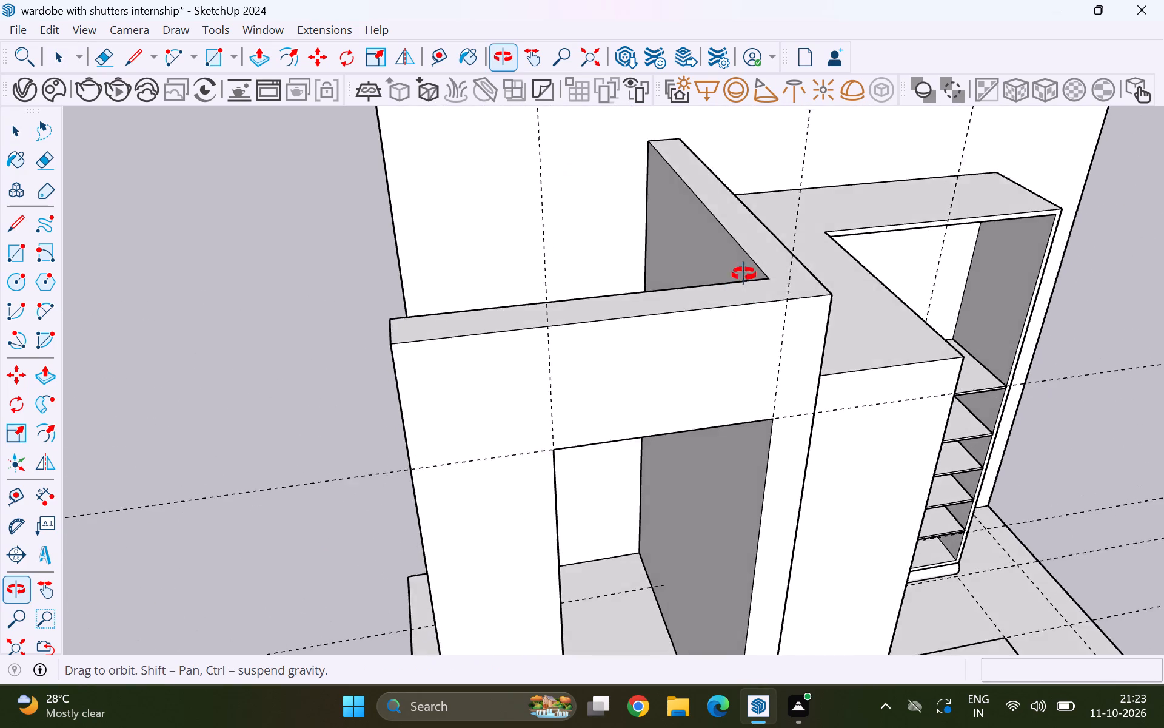
pyautogui.moveTo(744, 274); pyautogui.dragTo(725, 303, button='middle')
pyautogui.scroll(-9, 734, 313)
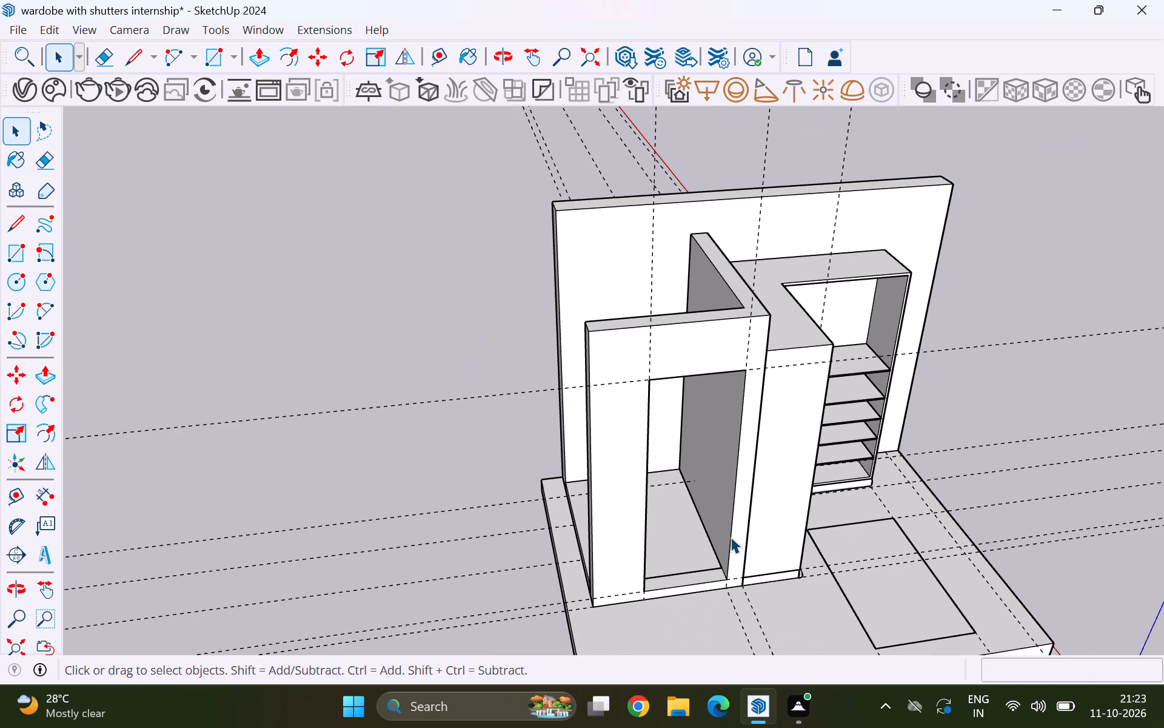
pyautogui.moveTo(731, 537); pyautogui.dragTo(755, 496, button='middle')
pyautogui.scroll(12, 720, 565)
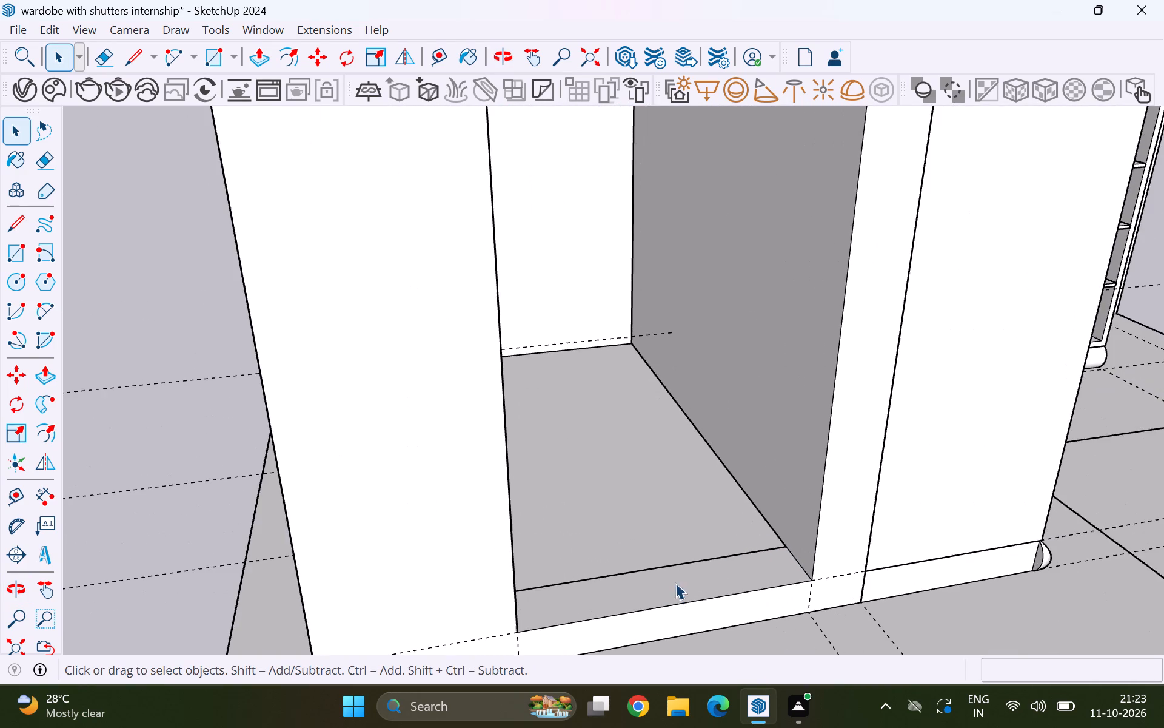
# Examine the floor behind the door wall from its open end, including where it meets the door opening's threshold strip.
pyautogui.scroll(-8, 710, 494)
pyautogui.moveTo(554, 515); pyautogui.dragTo(907, 511, button='middle')
pyautogui.scroll(1, 889, 511)
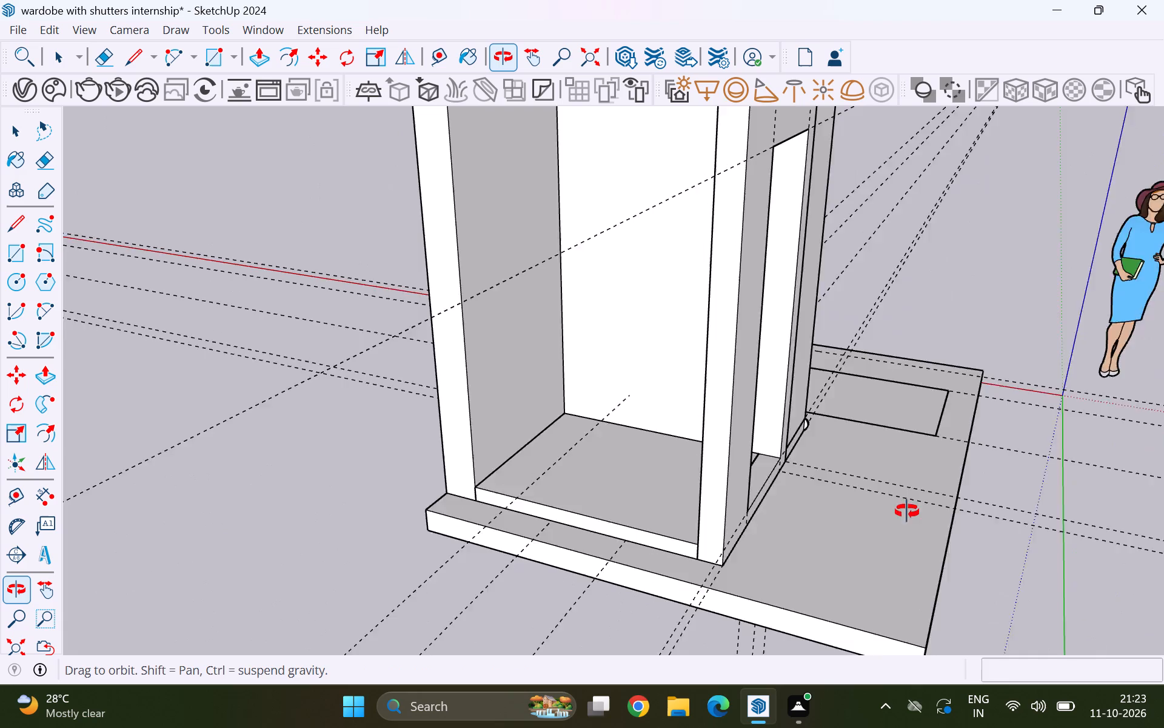
pyautogui.moveTo(907, 511); pyautogui.dragTo(930, 511, button='middle')
pyautogui.moveTo(930, 511); pyautogui.dragTo(808, 497, button='middle')
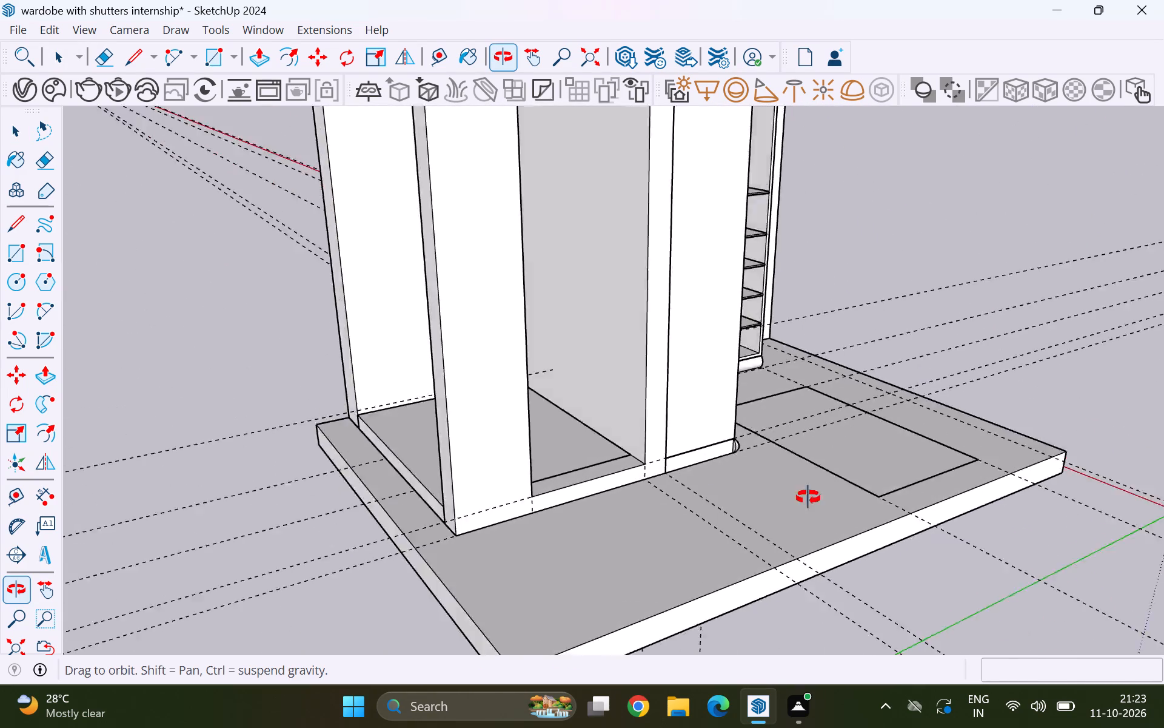
pyautogui.moveTo(808, 497); pyautogui.dragTo(952, 497, button='middle')
pyautogui.scroll(1, 605, 504)
pyautogui.moveTo(605, 504); pyautogui.dragTo(741, 553, button='middle')
pyautogui.scroll(14, 801, 450)
pyautogui.moveTo(780, 420); pyautogui.dragTo(706, 444, button='middle')
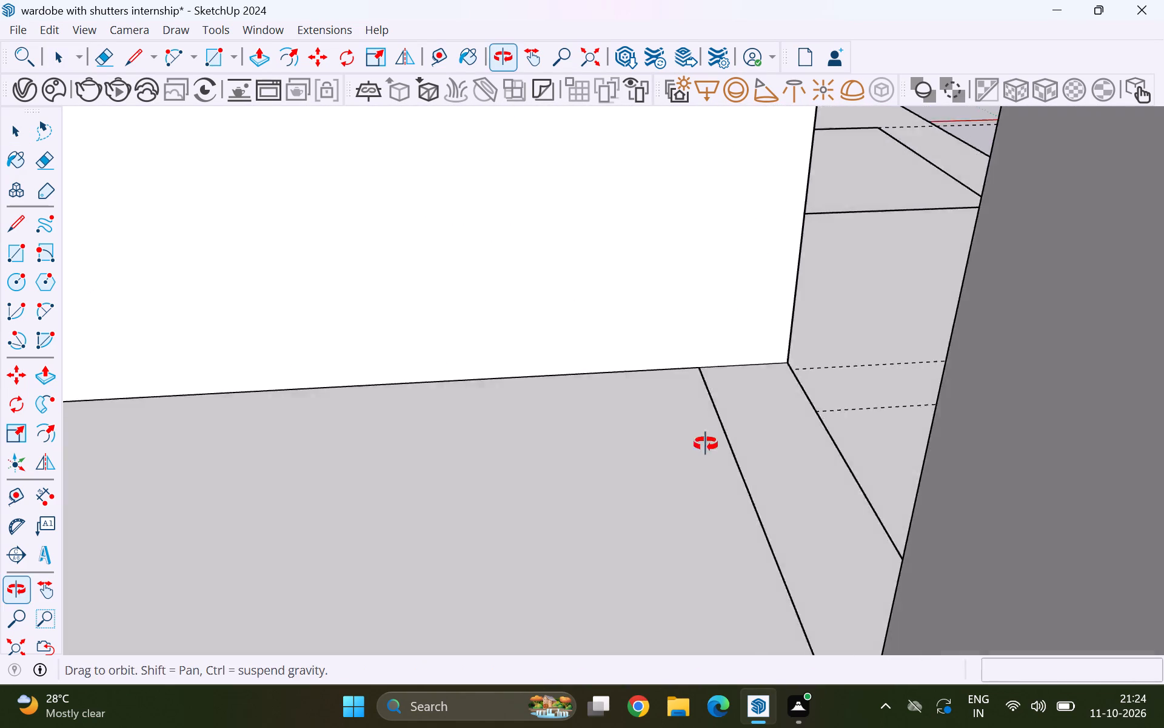
pyautogui.moveTo(706, 444); pyautogui.dragTo(703, 444, button='middle')
pyautogui.scroll(-16, 654, 392)
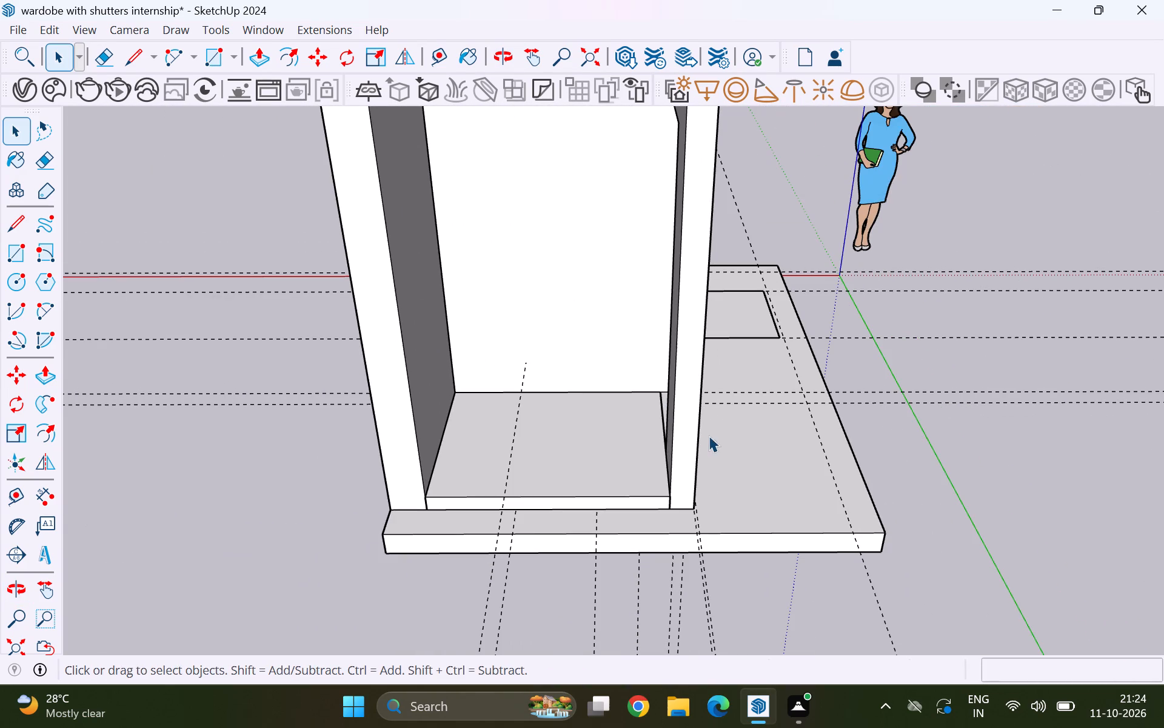
pyautogui.moveTo(692, 434); pyautogui.dragTo(194, 471, button='middle')
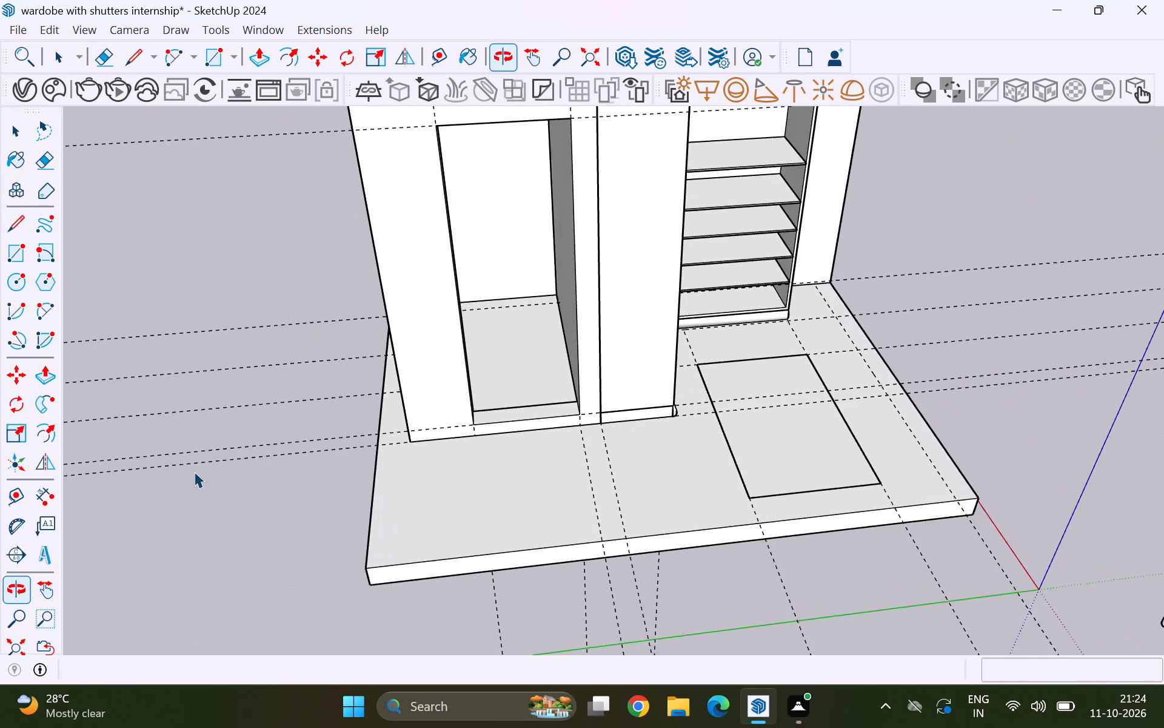
# Push/Pull the threshold face at the base of the door opening up by 2 inches, inside the door wall's group.
pyautogui.scroll(10, 555, 399)
pyautogui.moveTo(549, 436); pyautogui.dragTo(527, 479, button='middle')
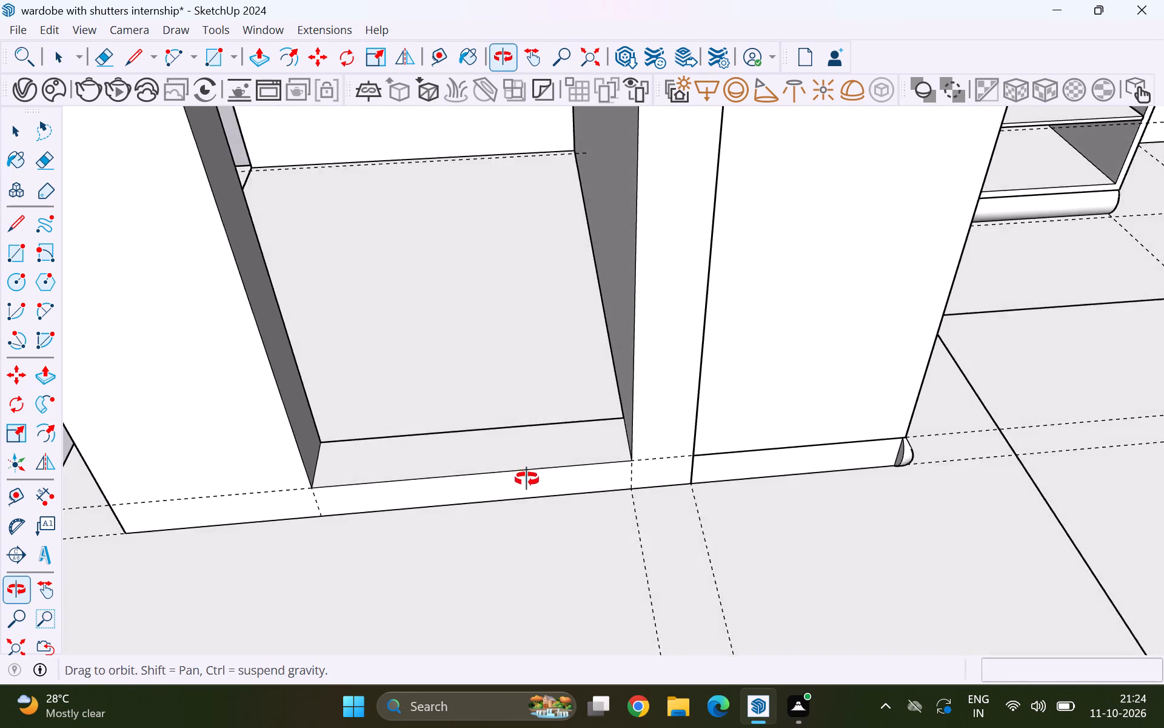
pyautogui.moveTo(527, 479); pyautogui.dragTo(513, 502, button='middle')
pyautogui.doubleClick(520, 465)
pyautogui.click(520, 465)
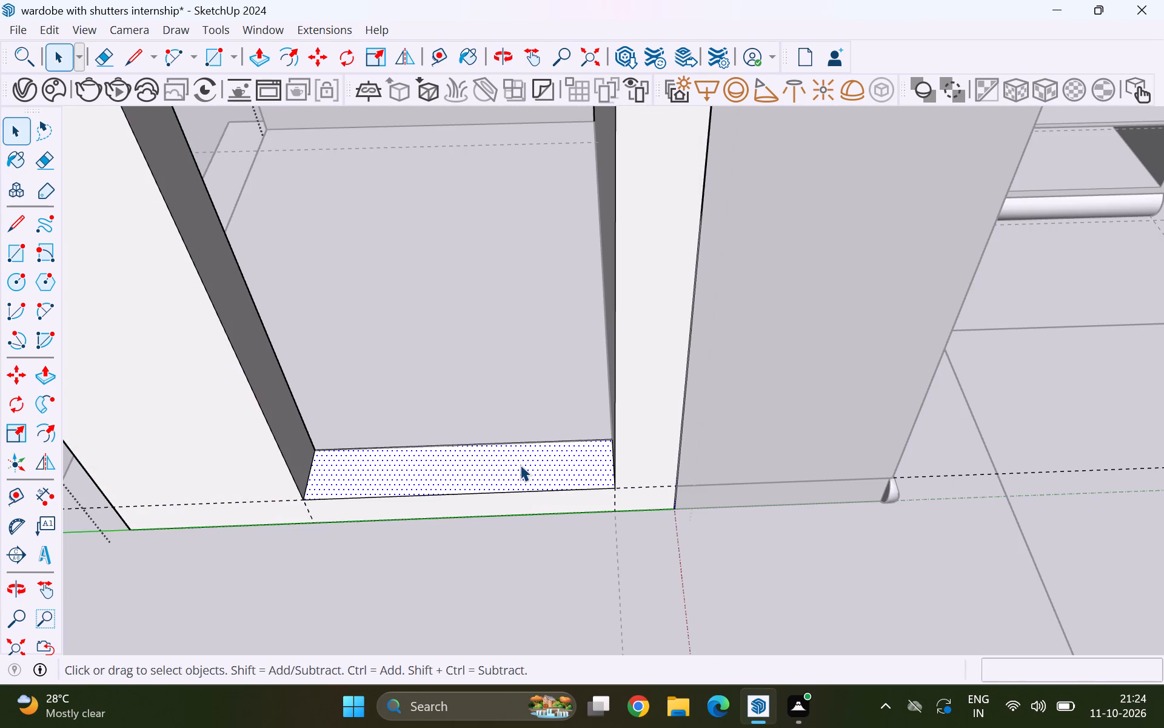
pyautogui.press('p')
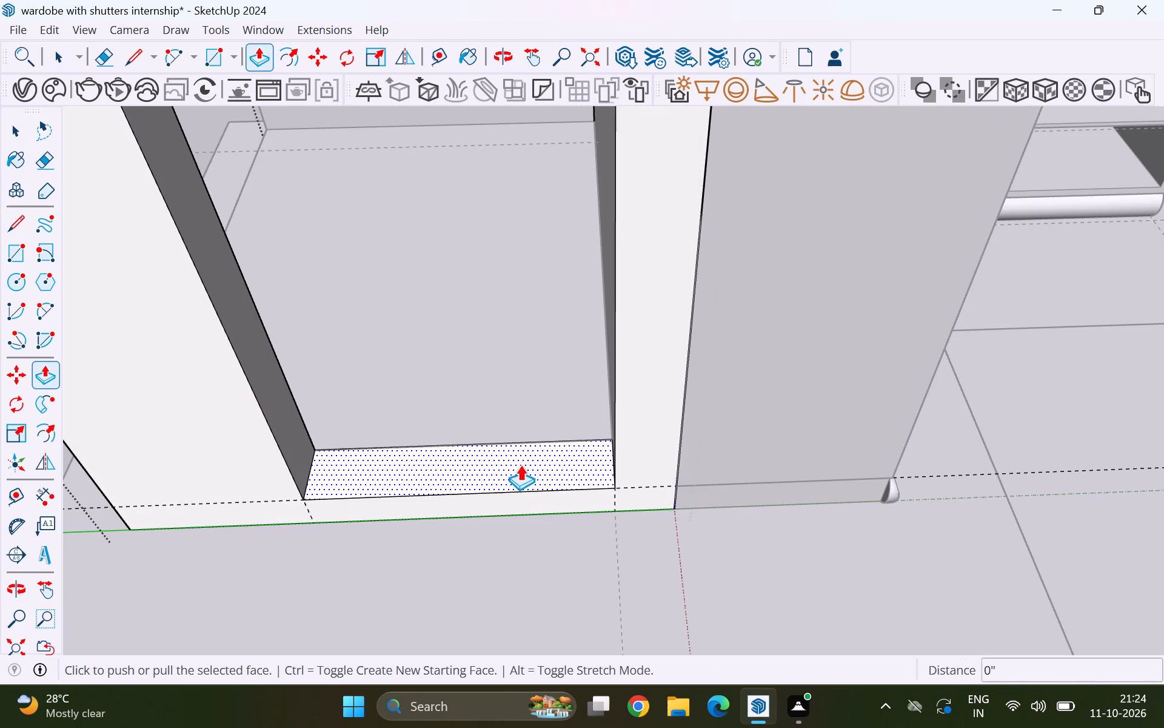
pyautogui.click(520, 465)
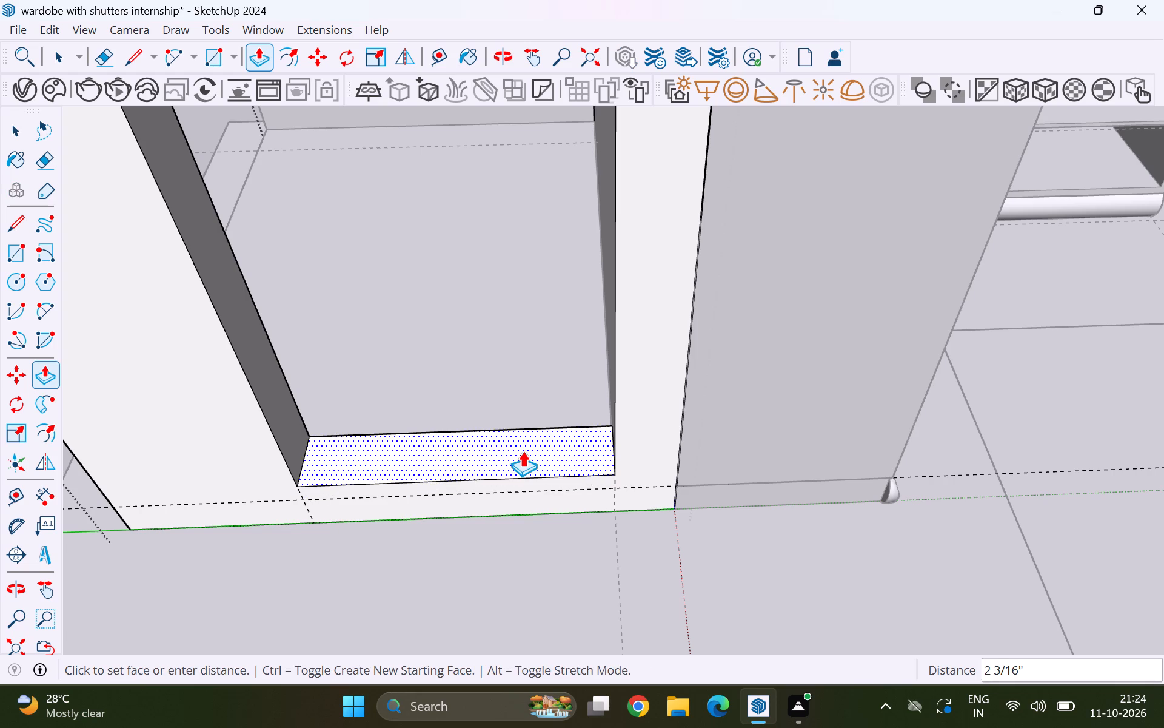
pyautogui.press('2')
pyautogui.press('Return')
pyautogui.press('space')
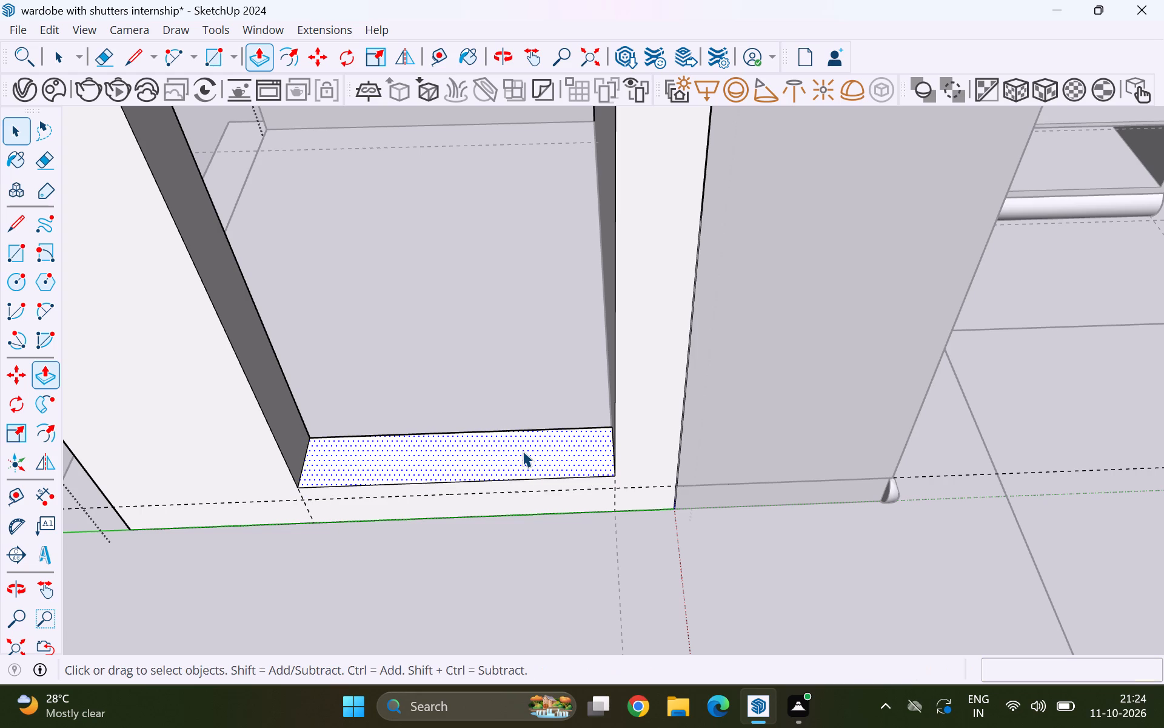
pyautogui.scroll(-10, 566, 399)
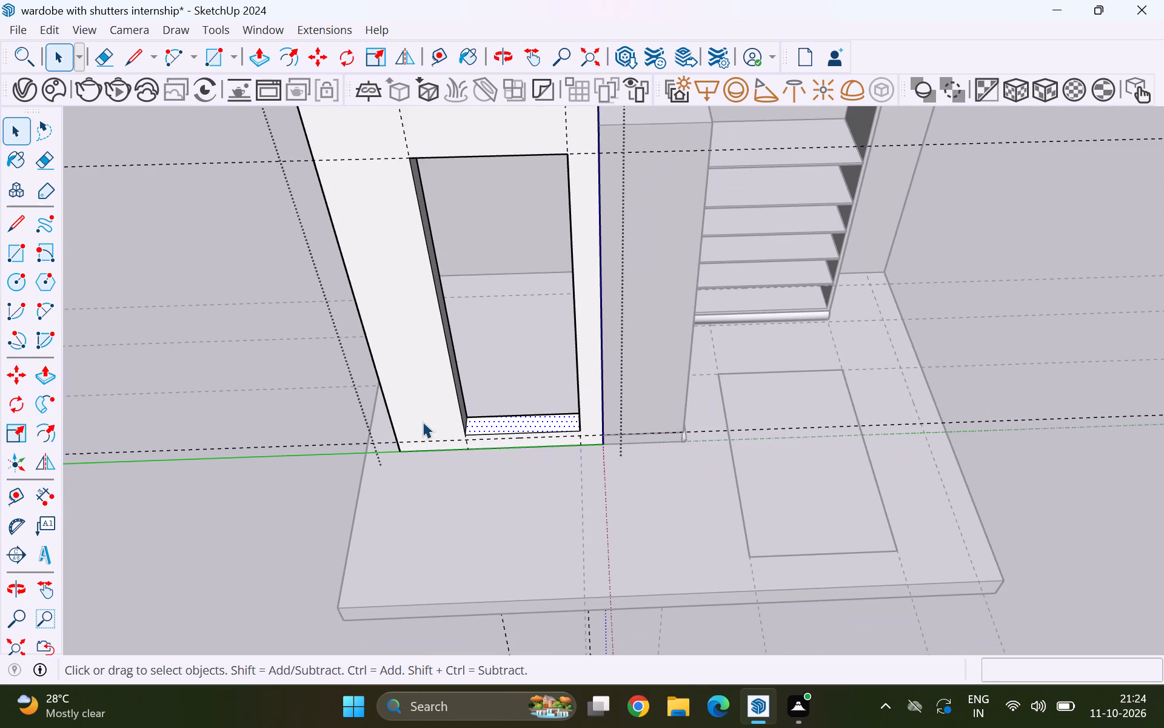
pyautogui.click(299, 404)
# Examine the door opening's threshold step from the room side, where it meets the partition and the inner floor.
pyautogui.moveTo(527, 457); pyautogui.dragTo(790, 352, button='middle')
pyautogui.scroll(1, 527, 457)
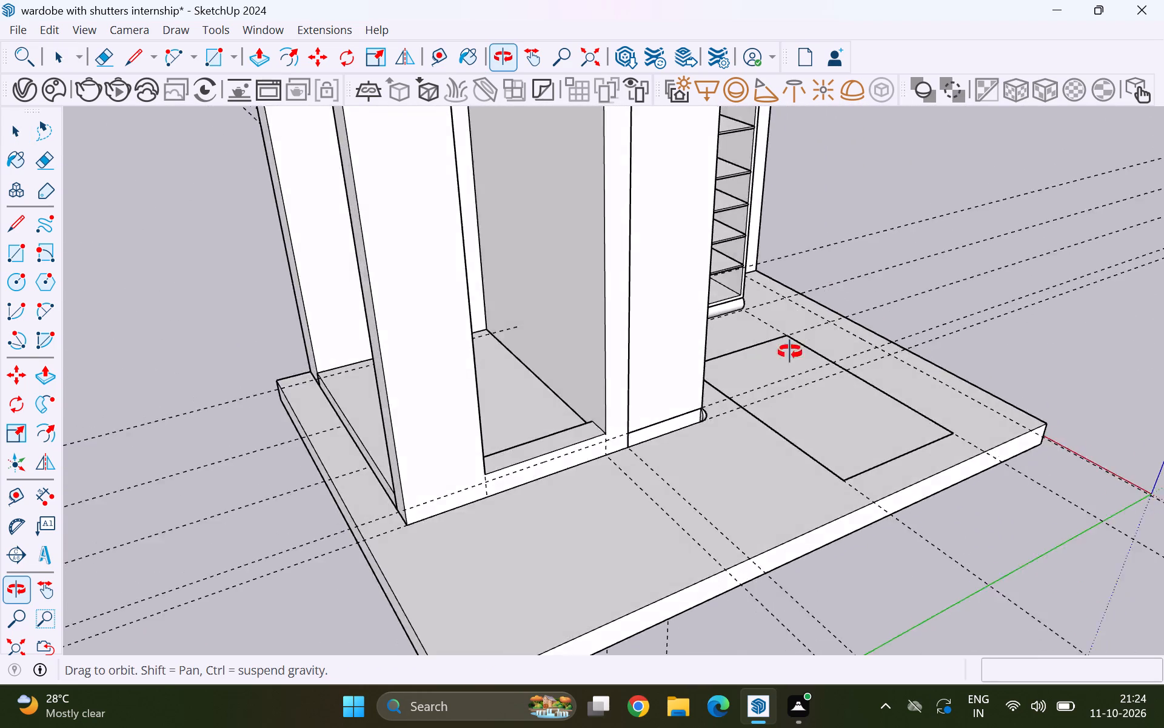
pyautogui.moveTo(790, 352); pyautogui.dragTo(857, 337, button='middle')
pyautogui.scroll(1, 498, 524)
pyautogui.moveTo(501, 524); pyautogui.dragTo(724, 500, button='middle')
pyautogui.scroll(4, 698, 458)
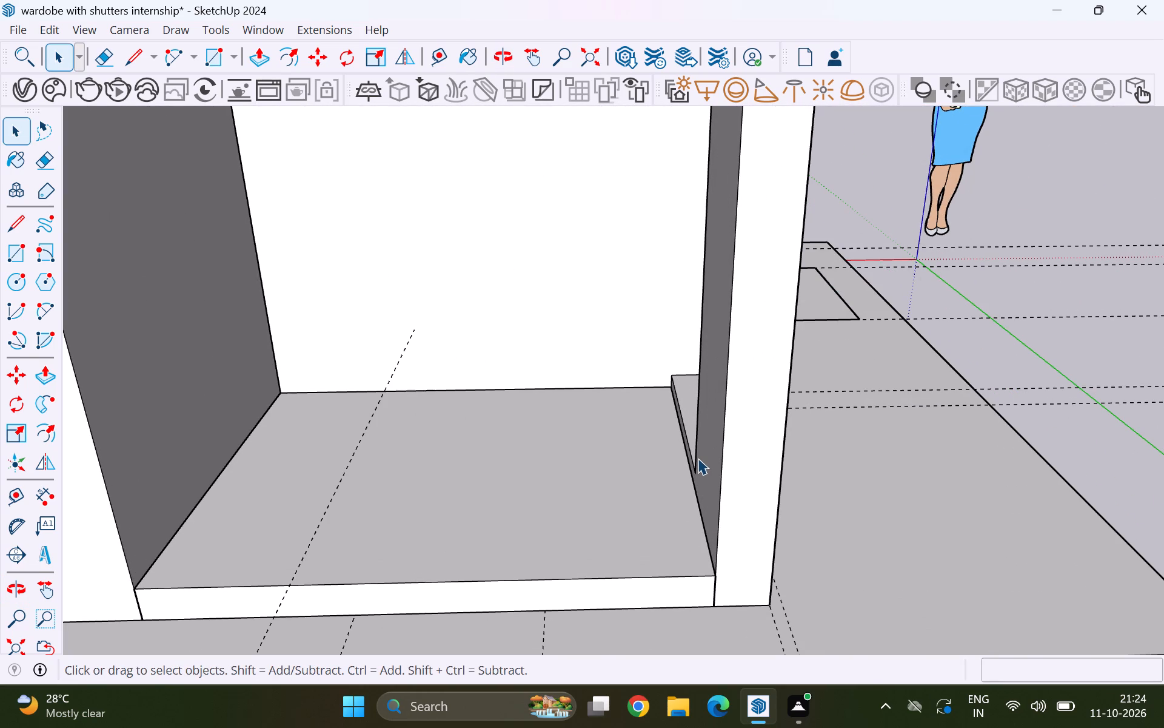
pyautogui.moveTo(655, 469); pyautogui.dragTo(801, 460, button='middle')
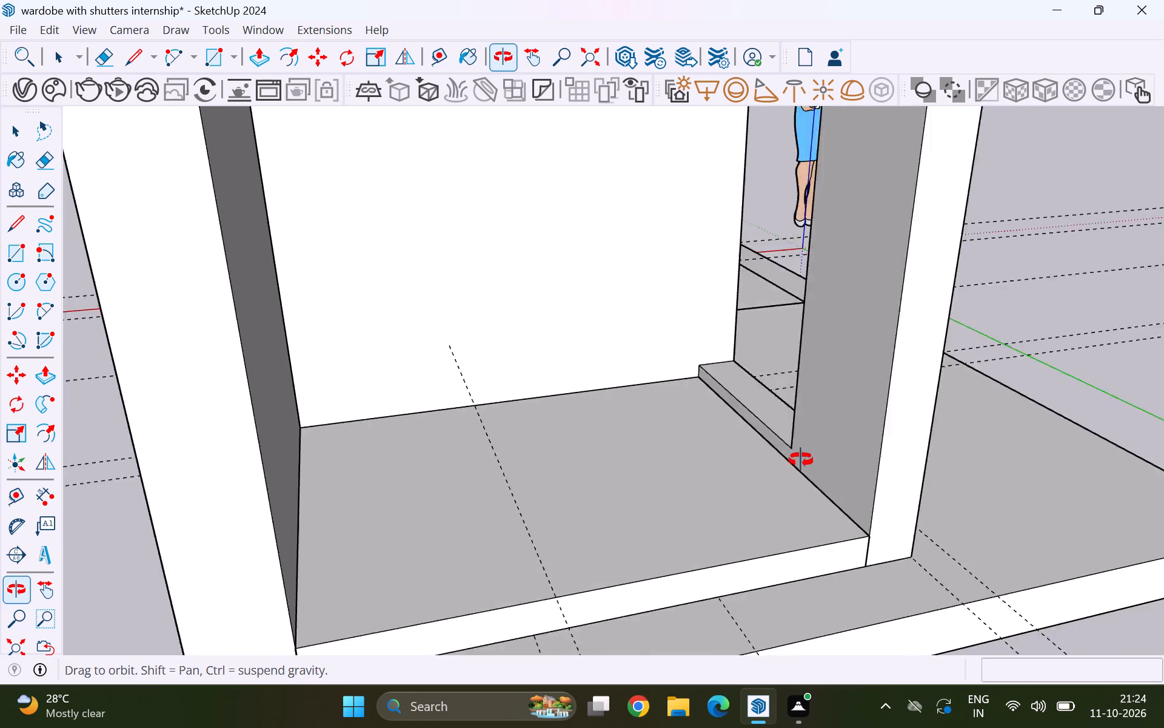
pyautogui.moveTo(801, 460); pyautogui.dragTo(806, 460, button='middle')
pyautogui.scroll(5, 820, 411)
pyautogui.scroll(9, 748, 385)
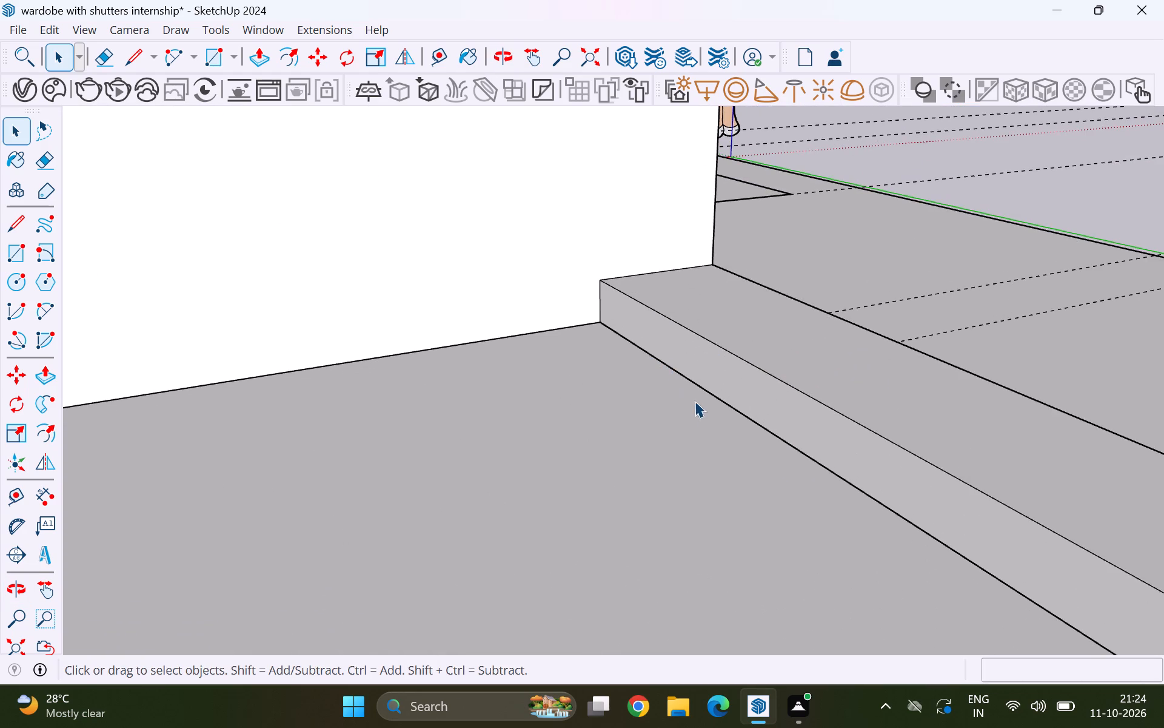
pyautogui.moveTo(699, 417); pyautogui.dragTo(616, 406, button='middle')
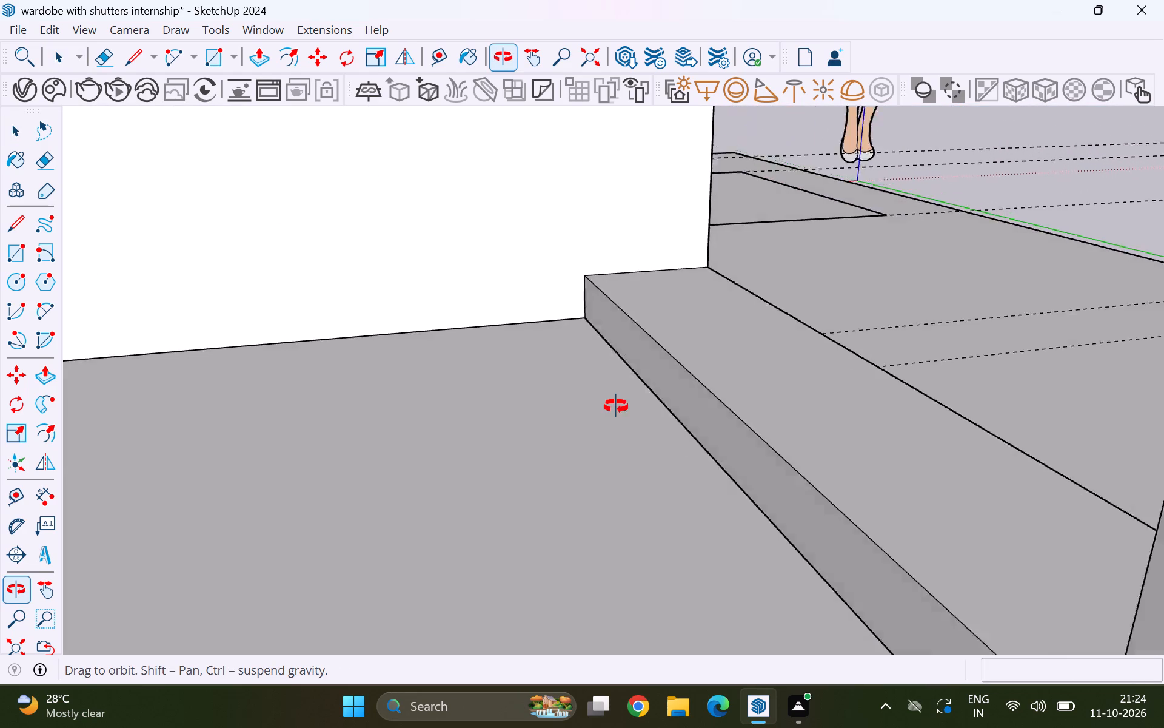
pyautogui.moveTo(616, 406); pyautogui.dragTo(636, 402, button='middle')
pyautogui.scroll(-3, 606, 350)
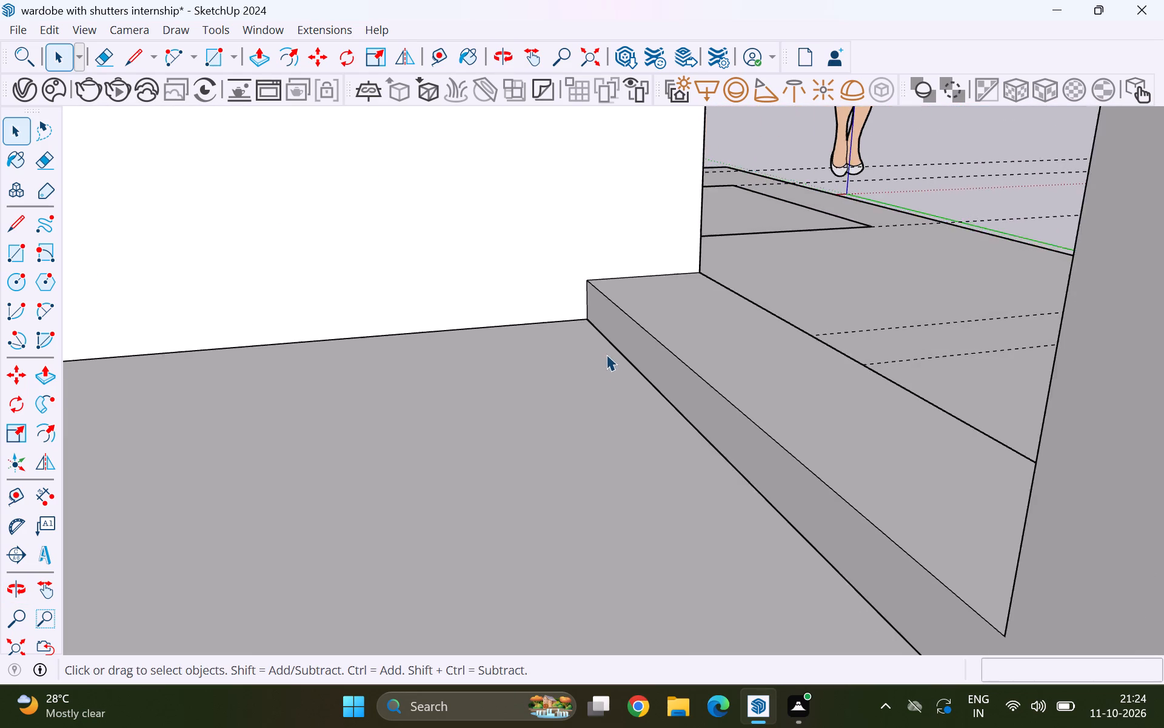
pyautogui.scroll(-15, 606, 354)
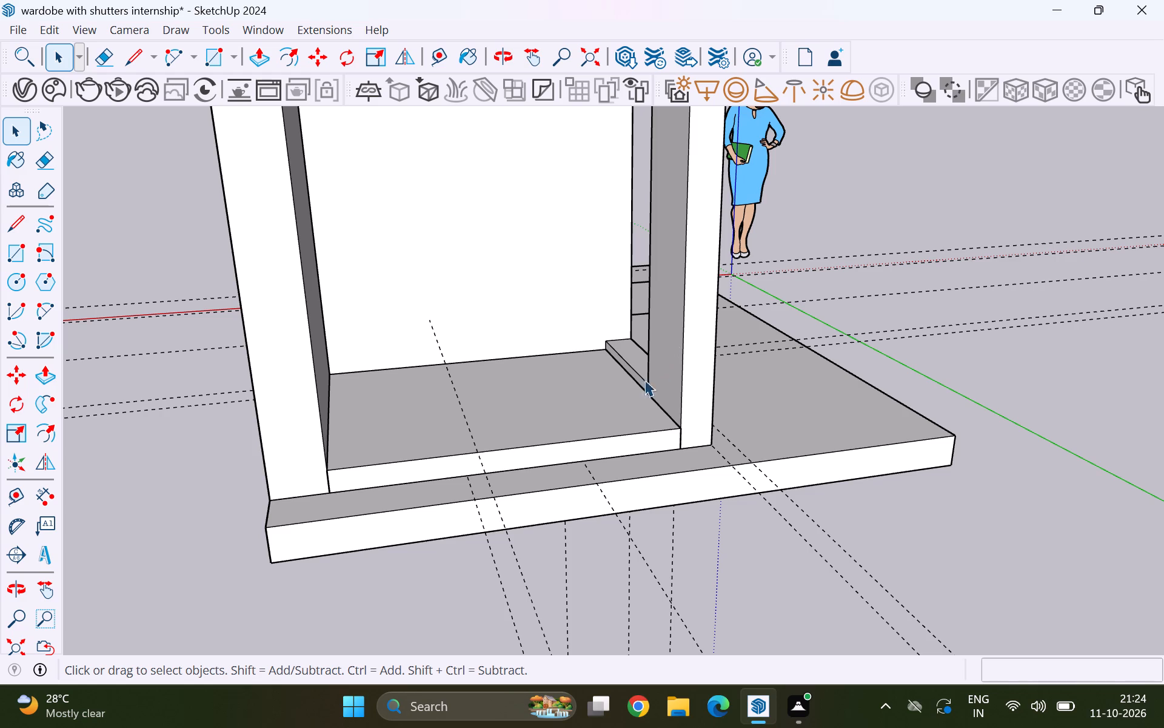
# Compare the door threshold with the inner floor's raised open-end edge, viewing both from outside and from the open end.
pyautogui.moveTo(696, 351); pyautogui.dragTo(115, 445, button='middle')
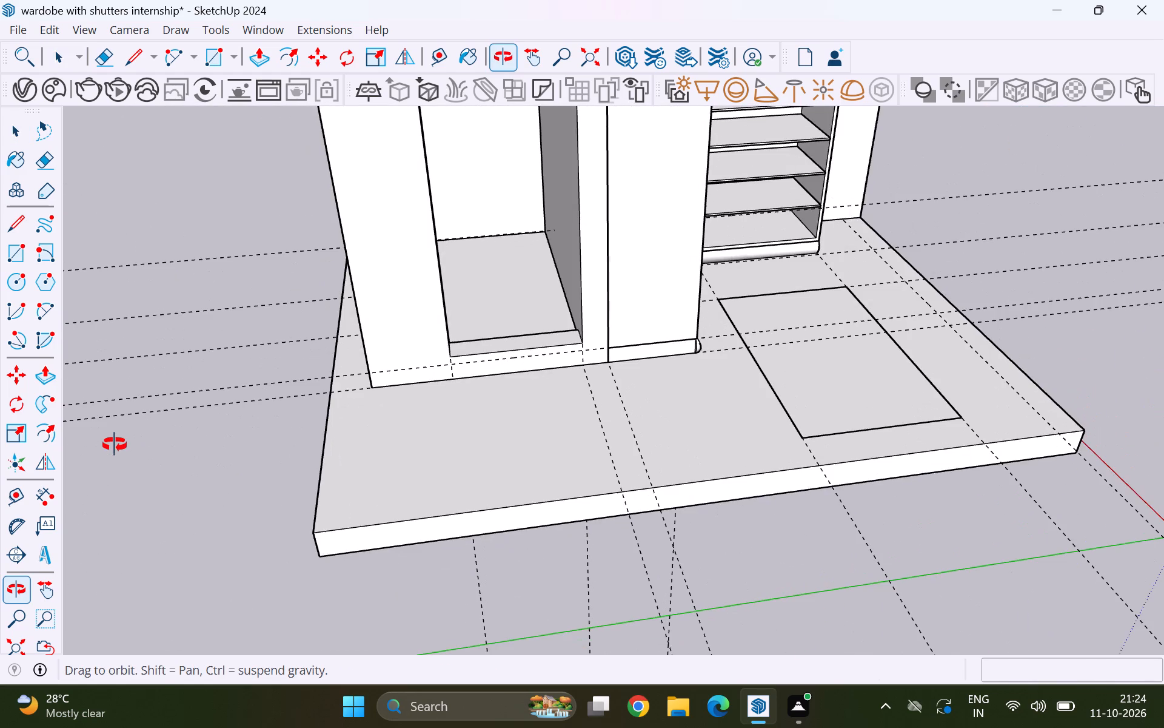
pyautogui.moveTo(115, 445); pyautogui.dragTo(804, 482, button='middle')
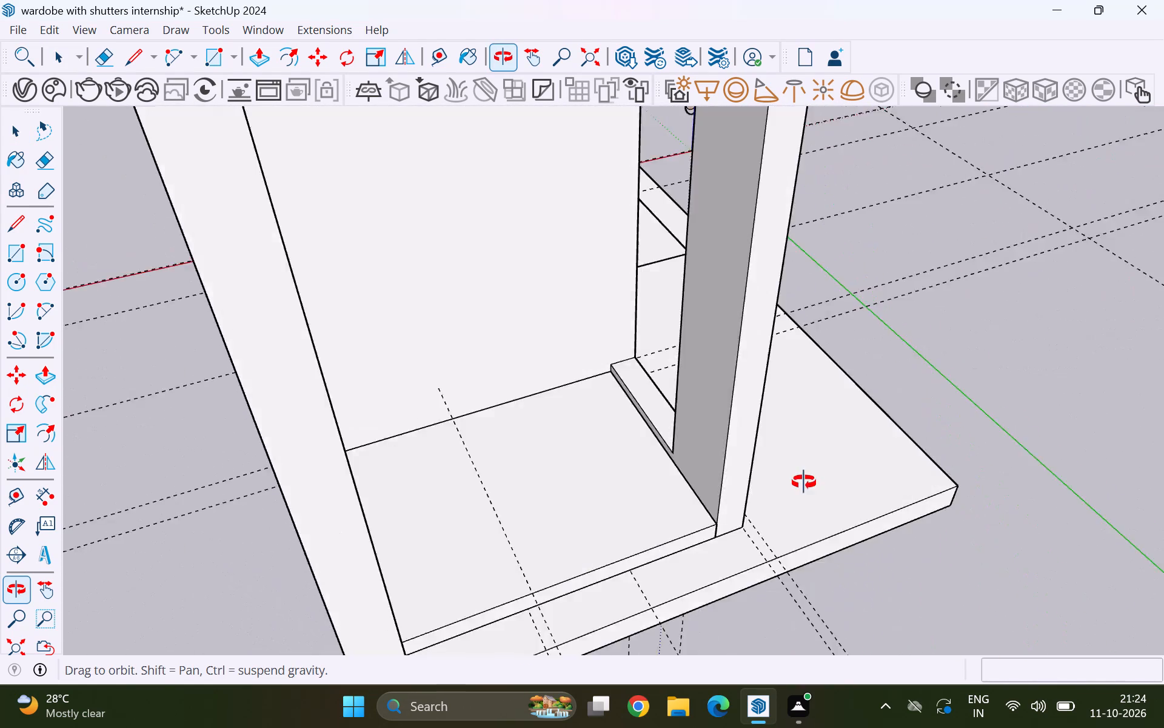
pyautogui.moveTo(804, 482); pyautogui.dragTo(638, 477, button='middle')
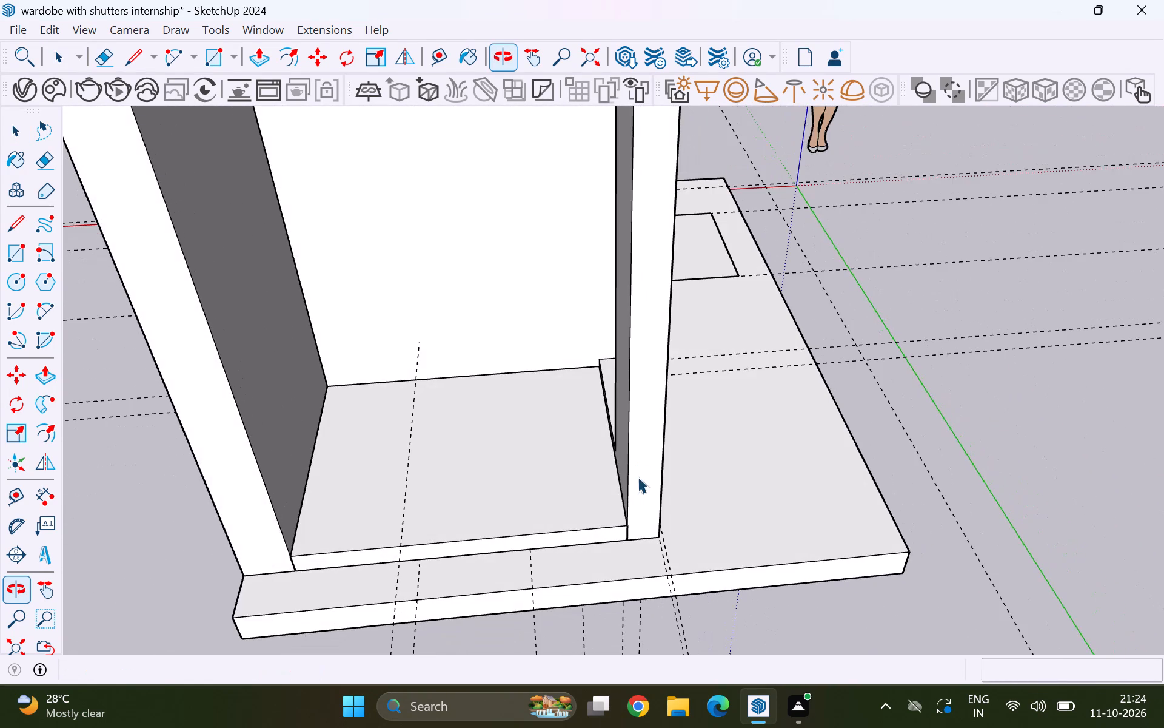
pyautogui.scroll(-2, 655, 464)
pyautogui.scroll(1, 597, 513)
pyautogui.moveTo(597, 513); pyautogui.dragTo(596, 562, button='middle')
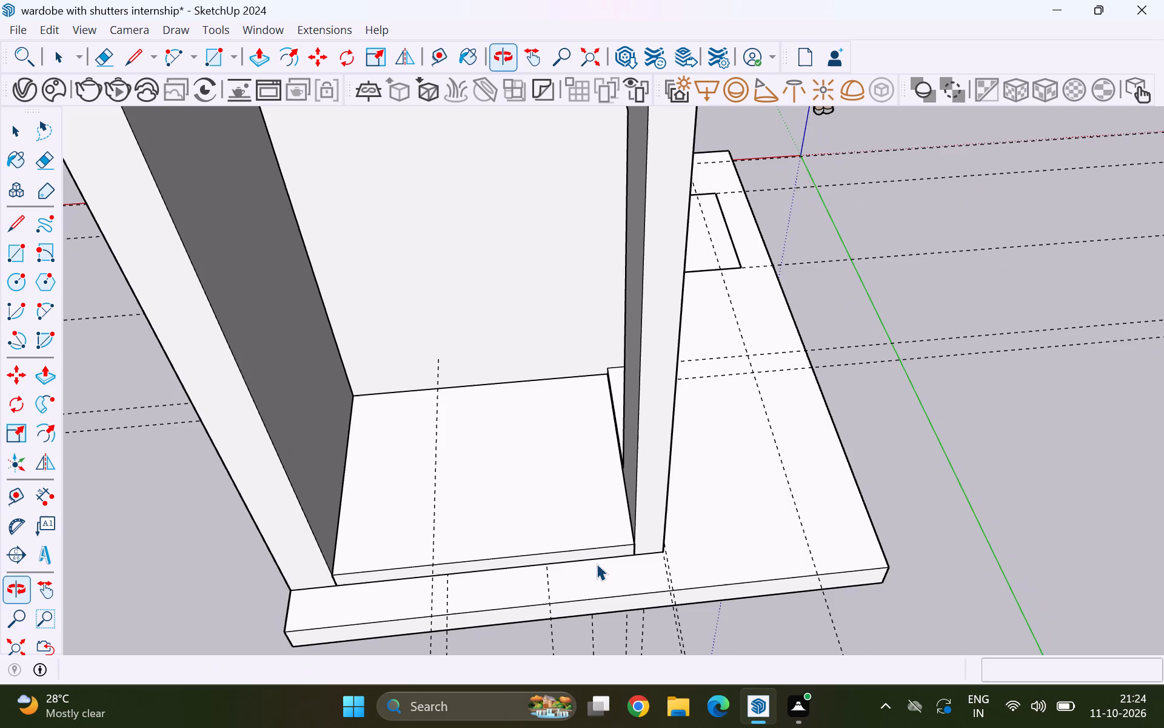
pyautogui.scroll(10, 606, 551)
pyautogui.moveTo(570, 518); pyautogui.dragTo(600, 528, button='middle')
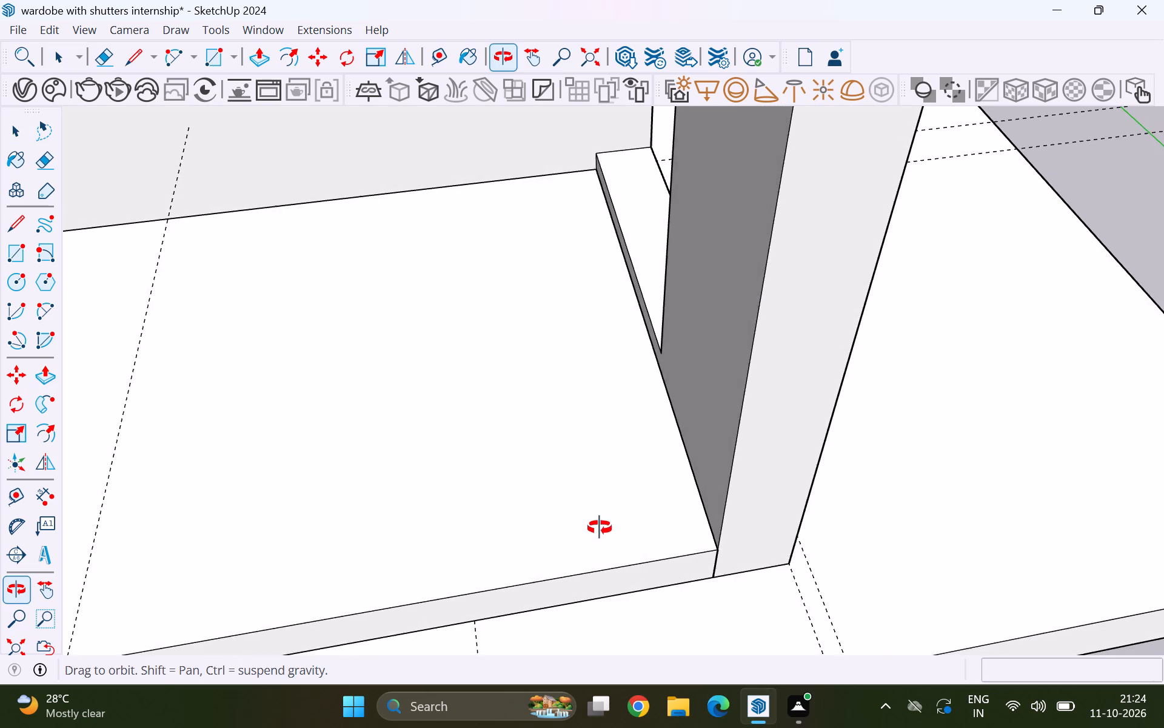
pyautogui.moveTo(600, 528); pyautogui.dragTo(611, 528, button='middle')
pyautogui.scroll(-1, 624, 459)
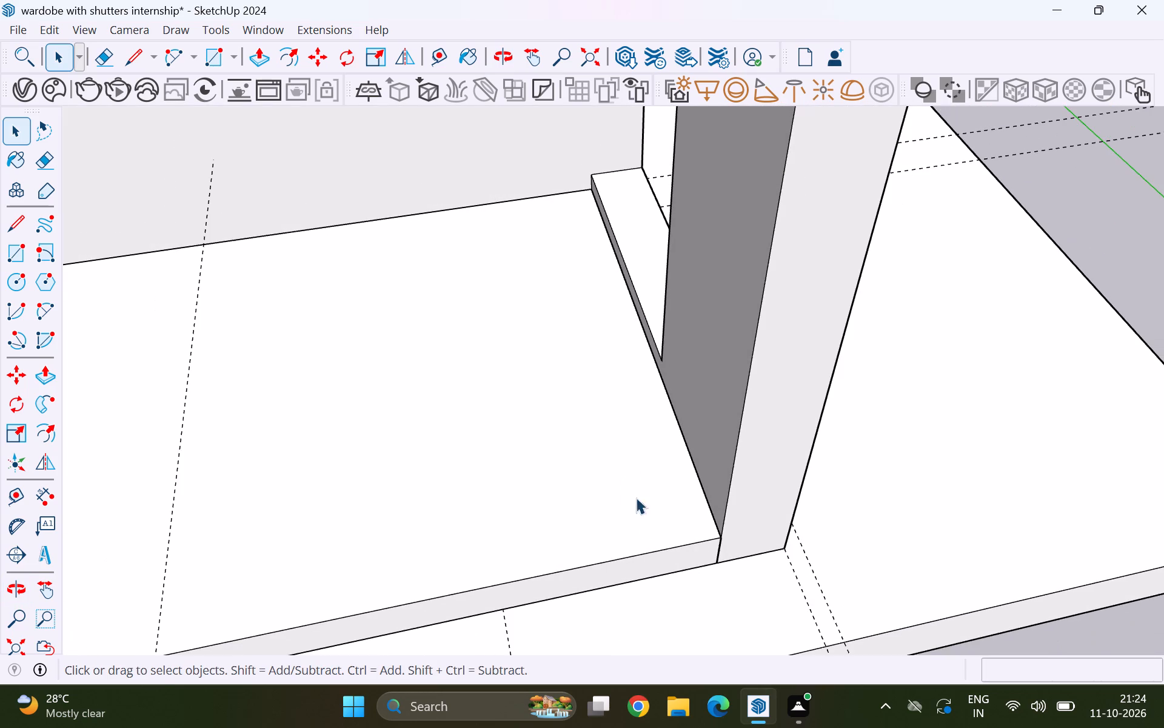
pyautogui.moveTo(649, 508); pyautogui.dragTo(574, 551, button='middle')
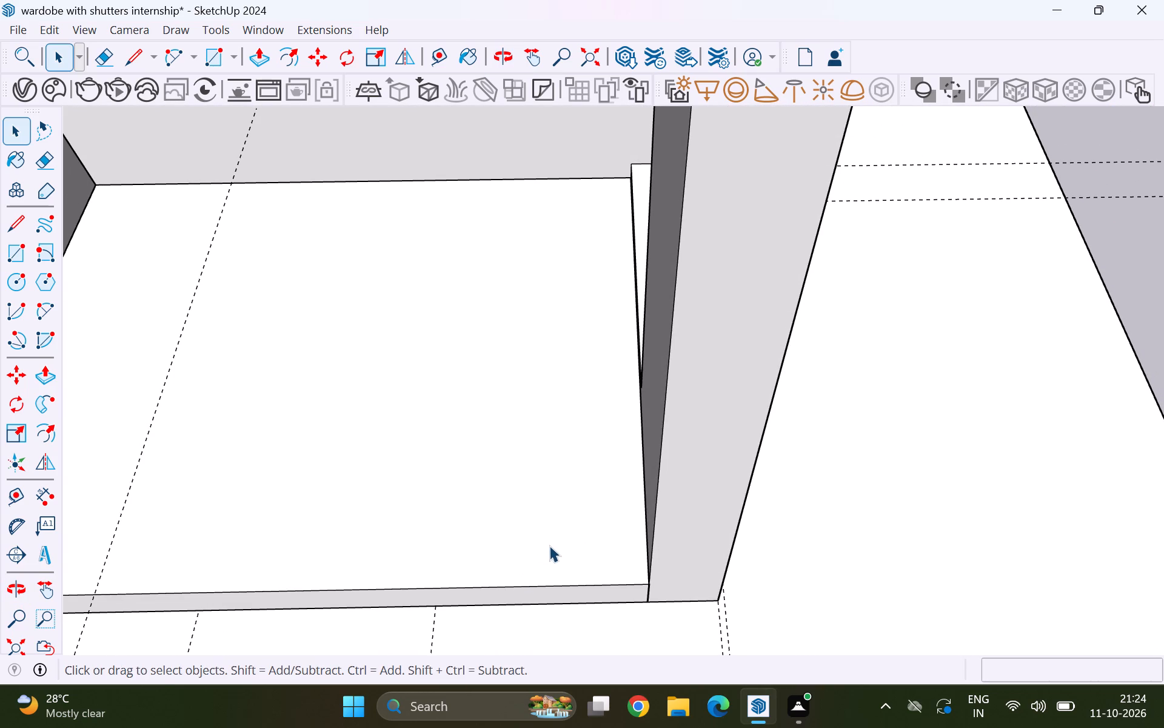
# Draw a rectangle about 1' 7 1/8" by 2 1/2" on the inner floor's top face, near its open-end edge beside the partition, inside the floor group.
pyautogui.doubleClick(553, 543)
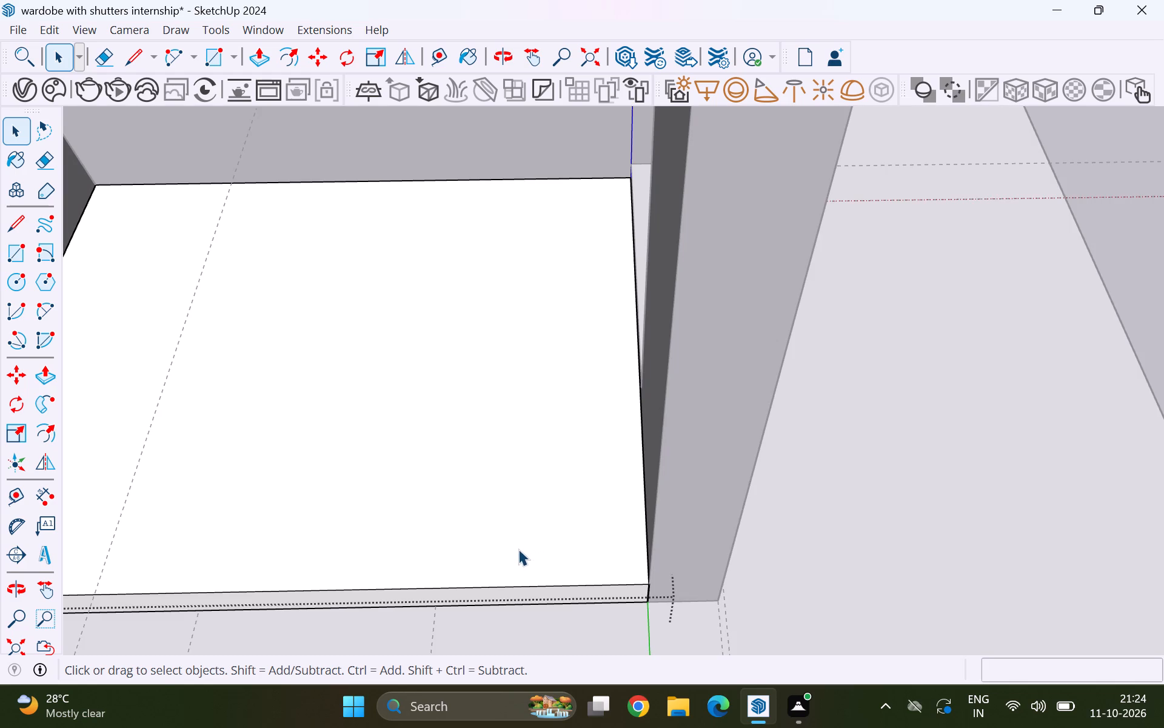
pyautogui.moveTo(518, 549); pyautogui.dragTo(526, 613, button='middle')
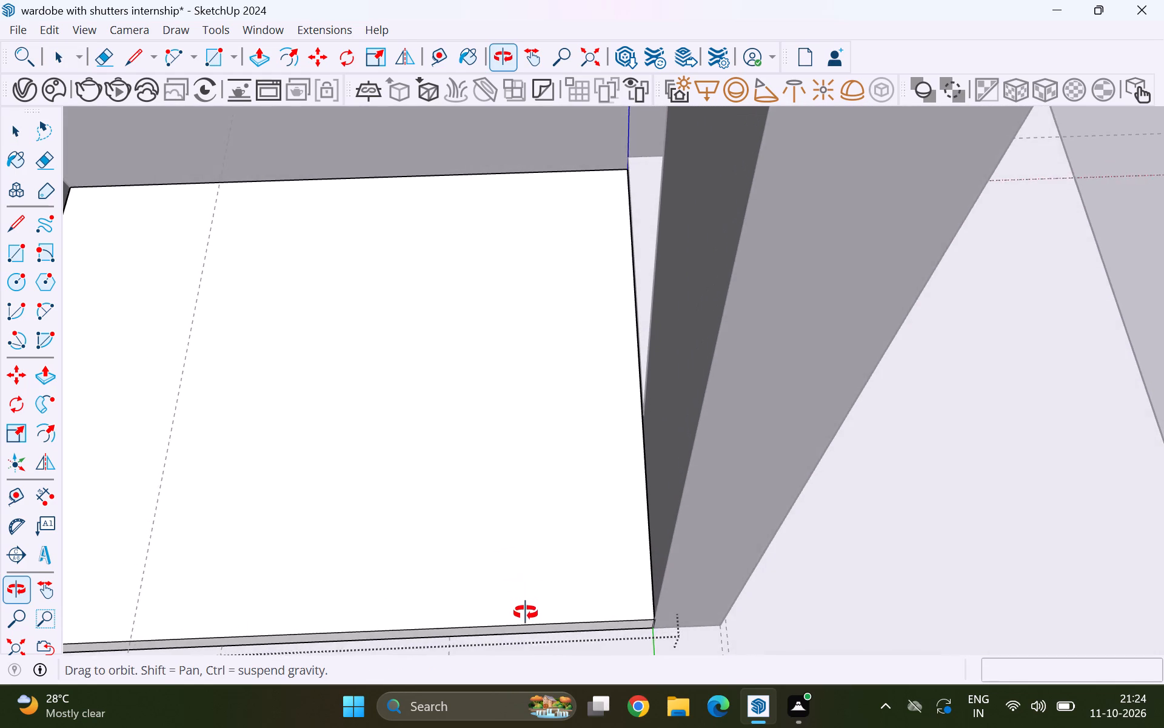
pyautogui.moveTo(526, 613); pyautogui.dragTo(525, 616, button='middle')
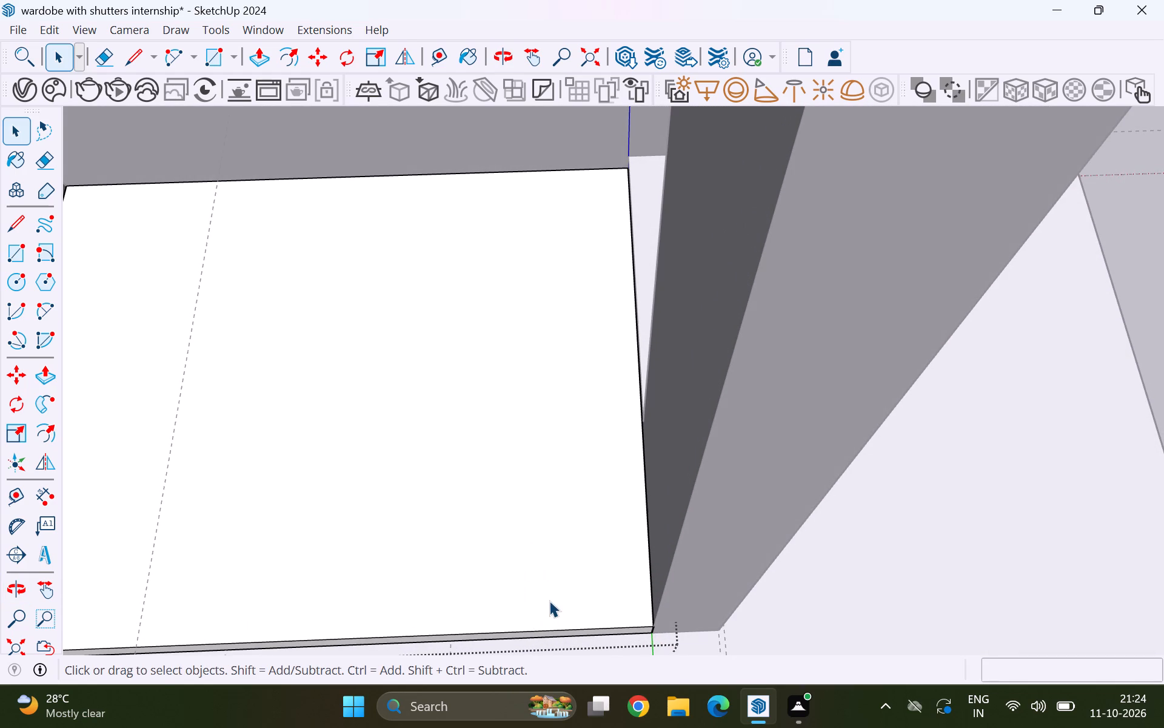
pyautogui.press('r')
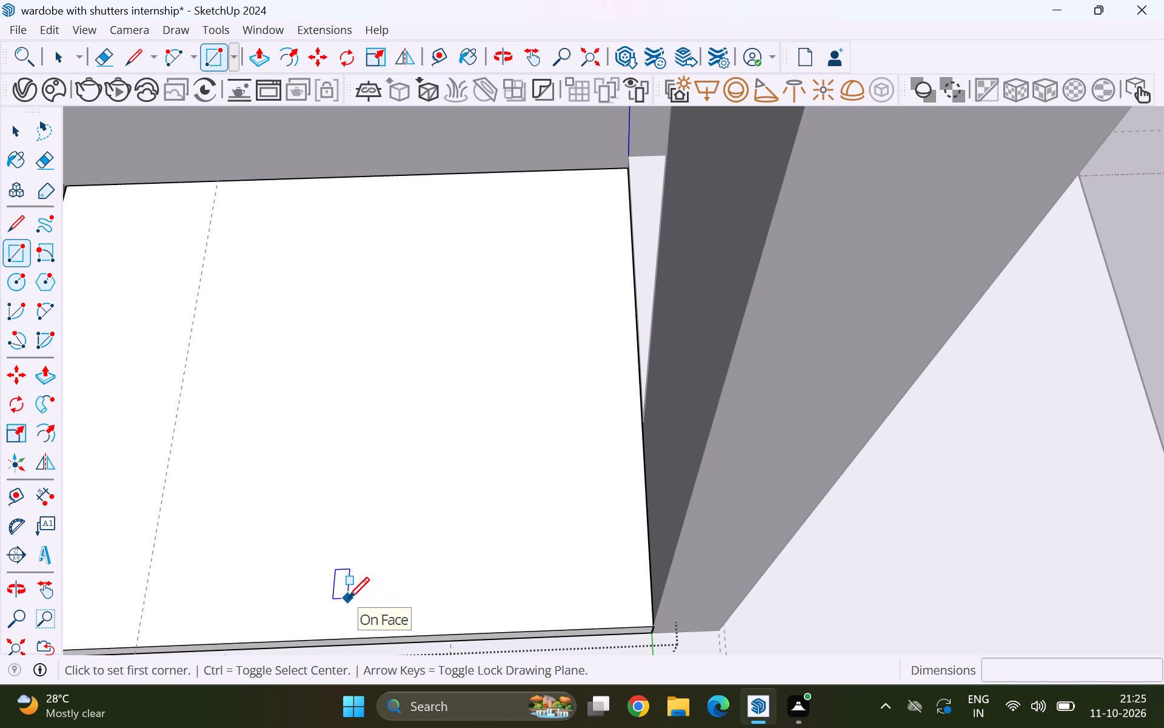
pyautogui.click(348, 598)
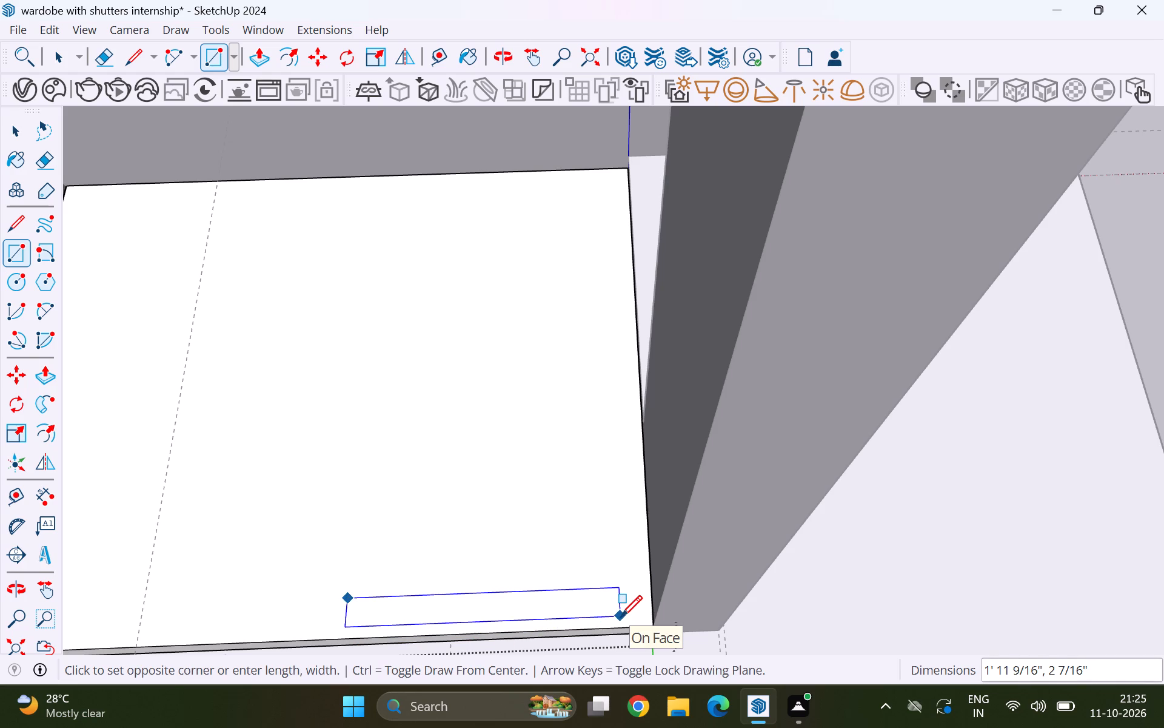
pyautogui.press('Escape')
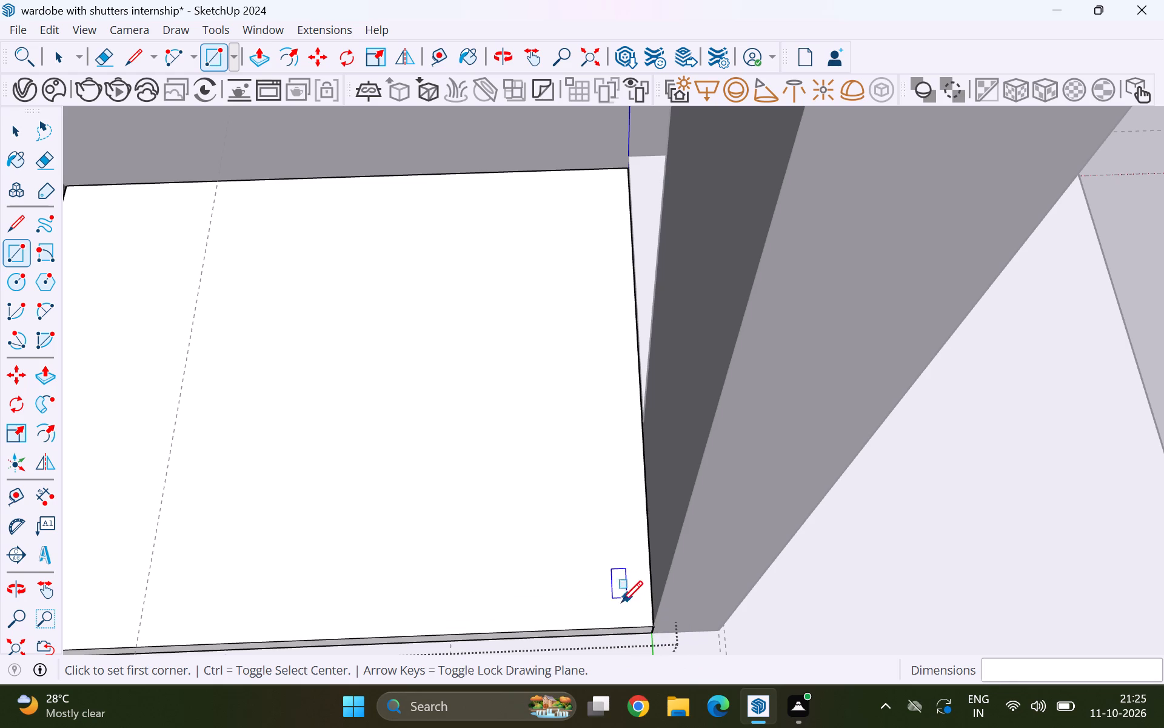
pyautogui.scroll(-1, 639, 551)
pyautogui.scroll(3, 606, 619)
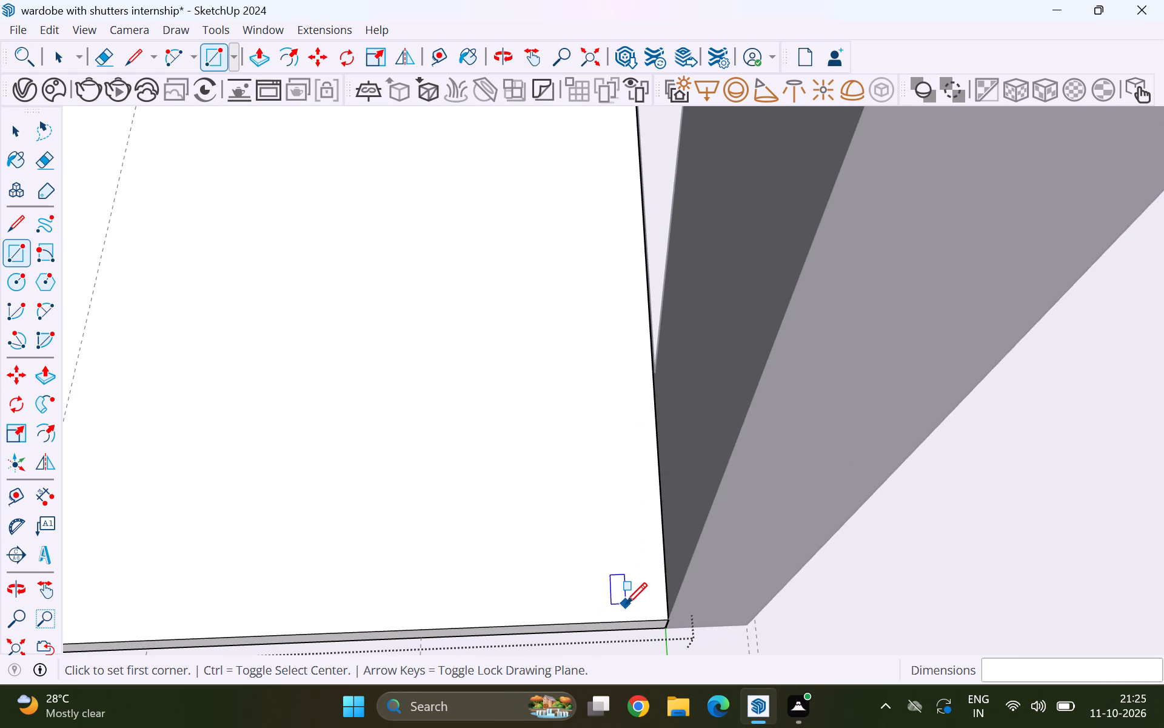
pyautogui.click(626, 609)
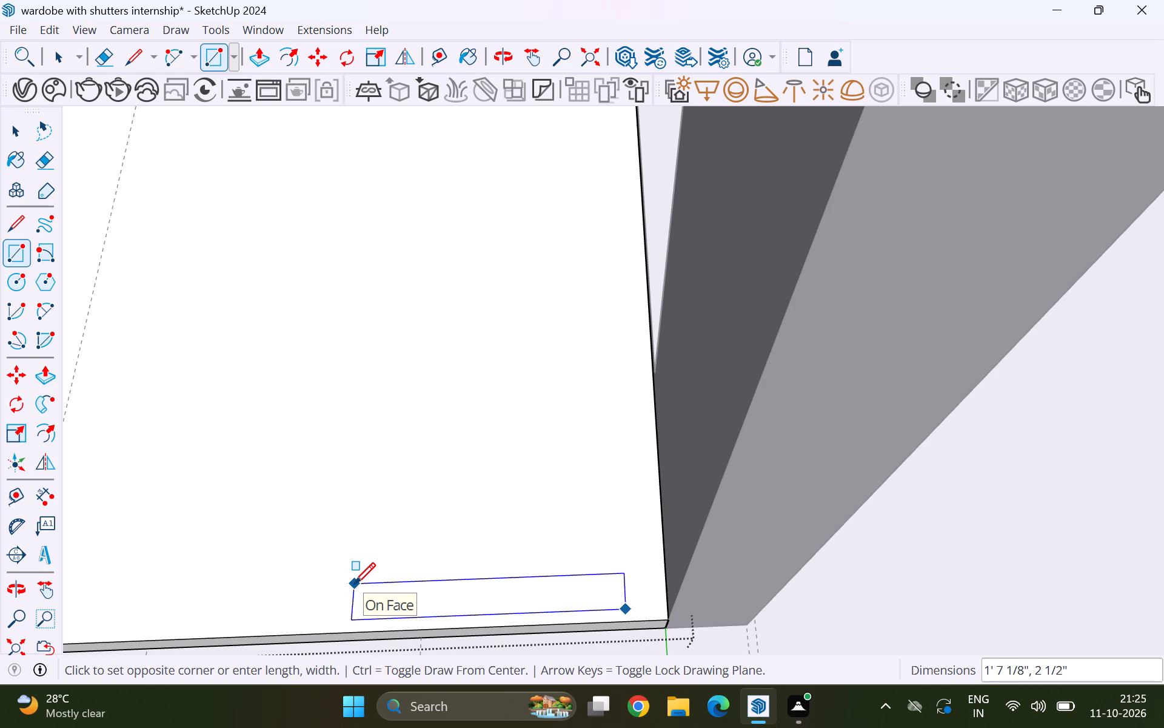
pyautogui.click(354, 584)
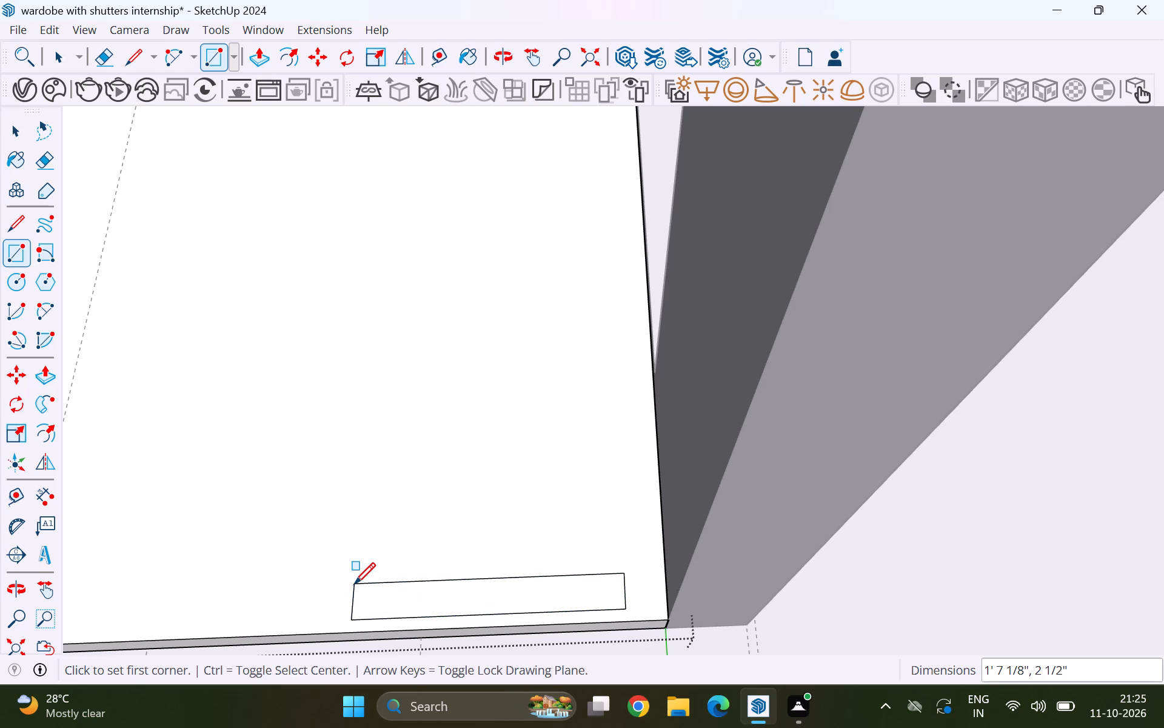
# Push/Pull the narrow rectangle 2 inches down into the floor as a drain recess.
pyautogui.press('space')
pyautogui.click(509, 597)
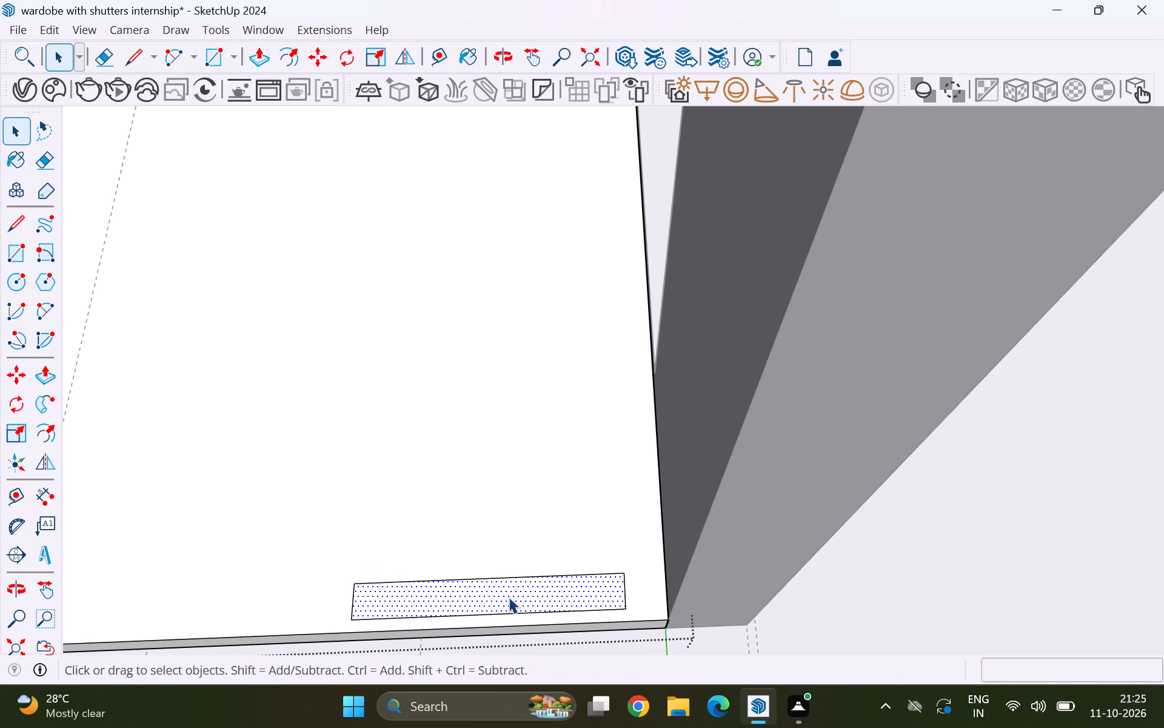
pyautogui.scroll(6, 509, 597)
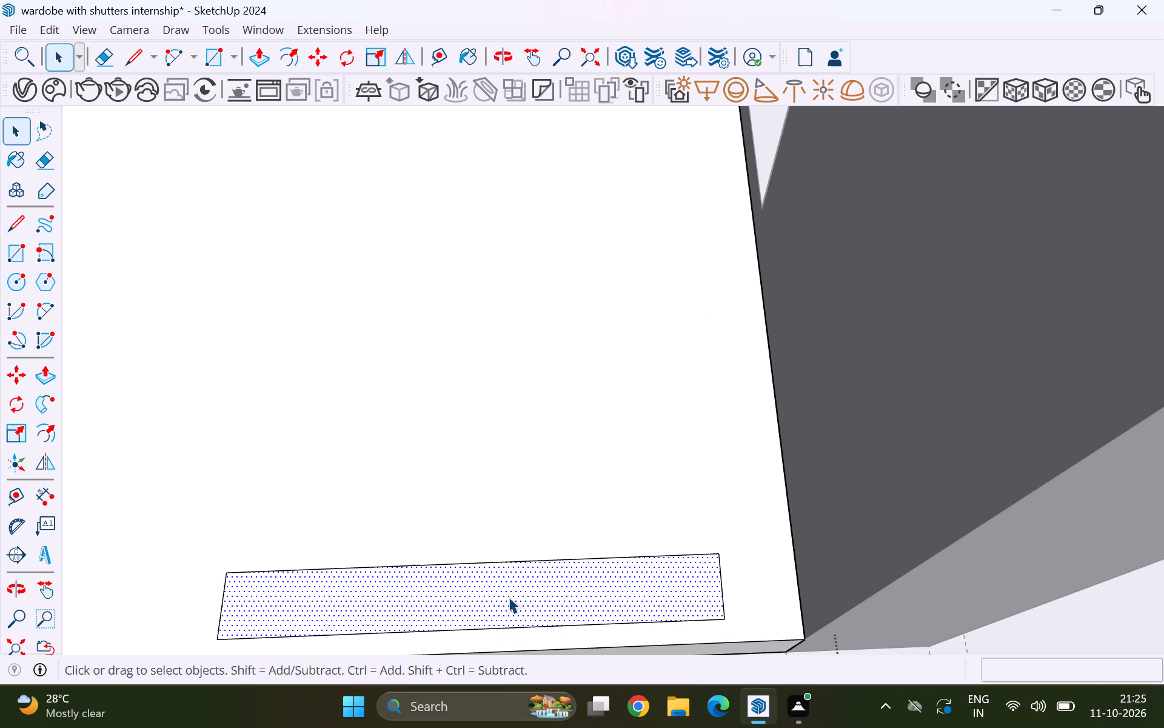
pyautogui.press('p')
pyautogui.click(509, 597)
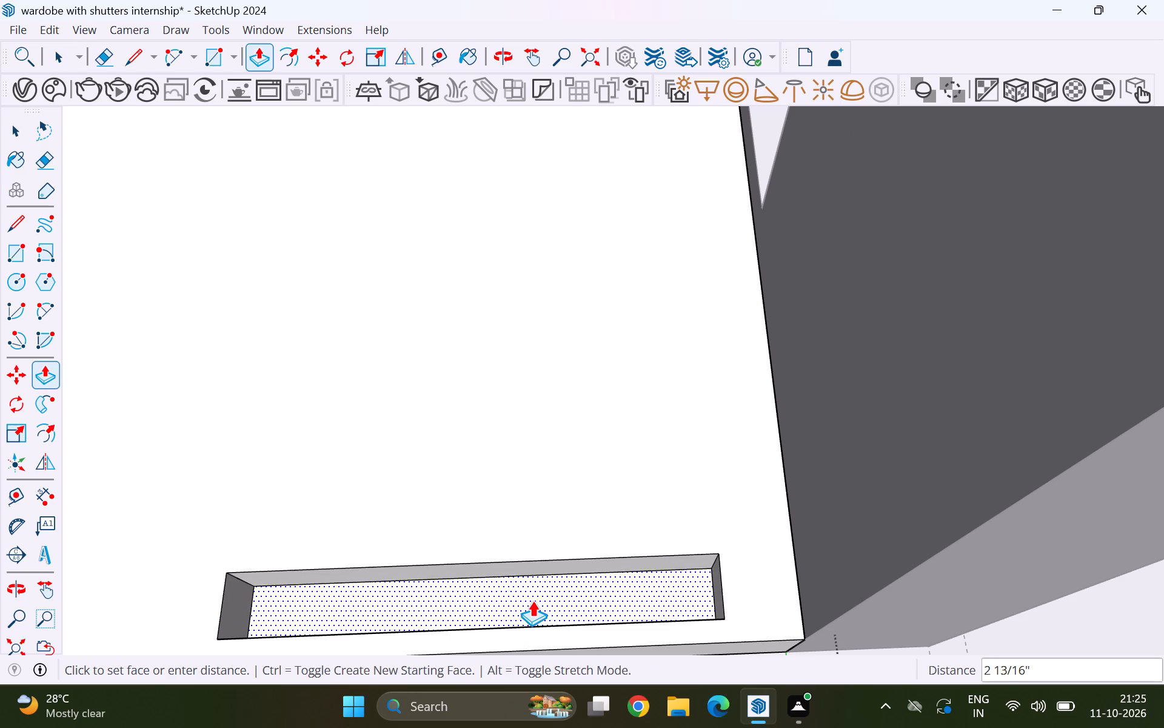
pyautogui.press('2')
pyautogui.press('.')
pyautogui.press('BackSpace')
pyautogui.press('Return')
pyautogui.press('space')
# Copy the recess's bottom face out of the floor group and paste it in place in the main model.
pyautogui.scroll(-4, 595, 494)
pyautogui.scroll(8, 532, 591)
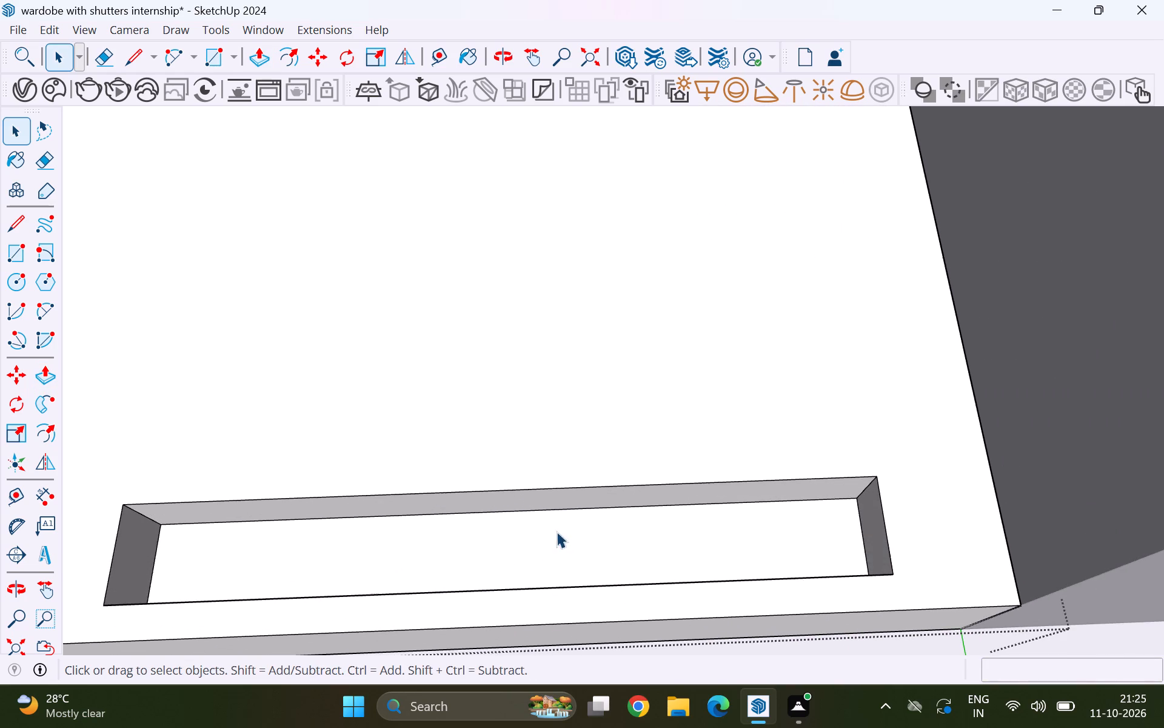
pyautogui.scroll(-10, 590, 524)
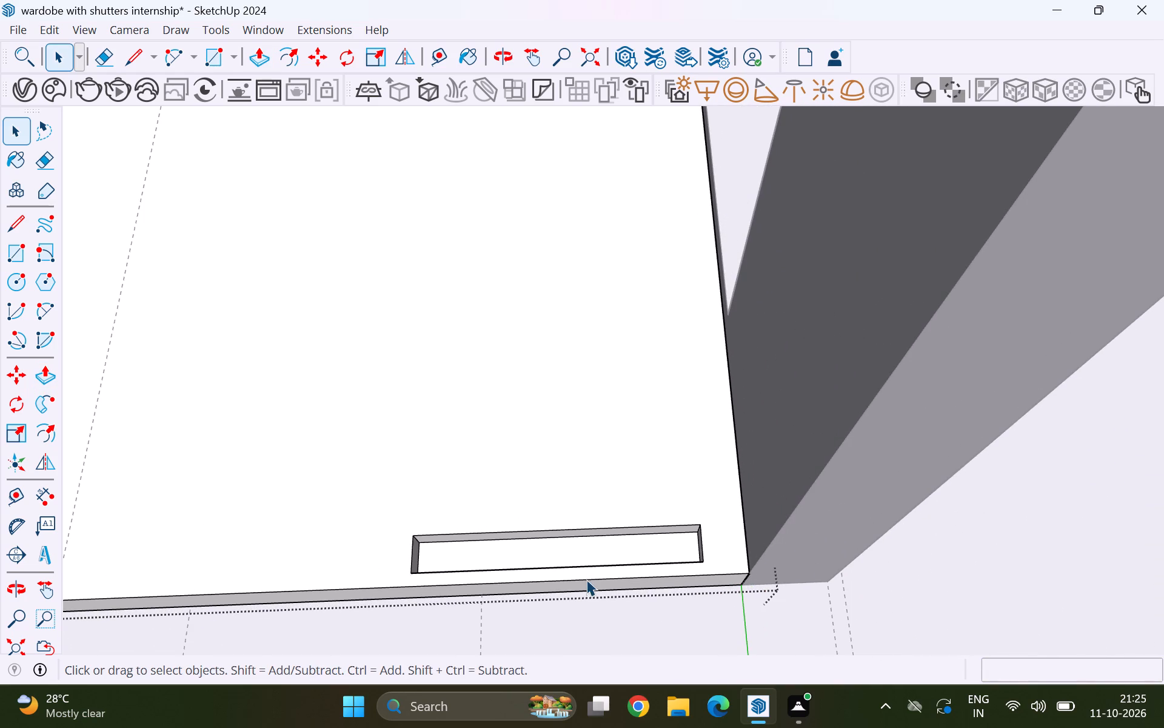
pyautogui.moveTo(495, 590); pyautogui.dragTo(507, 584, button='middle')
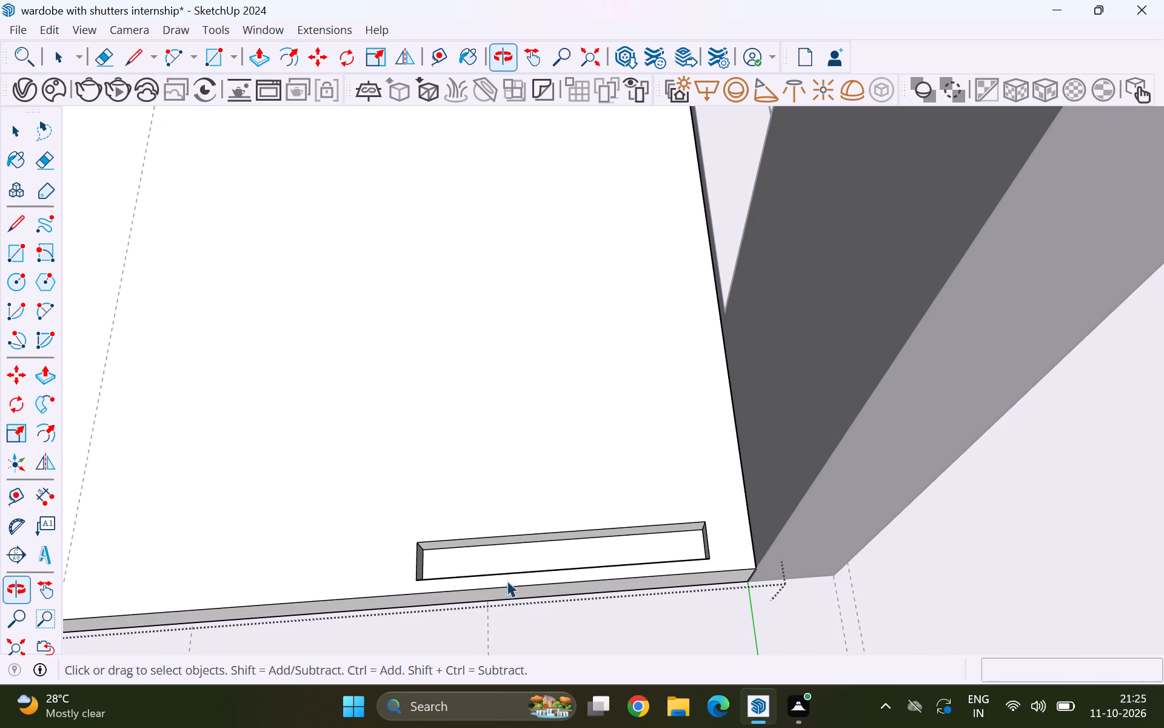
pyautogui.scroll(5, 507, 564)
pyautogui.click(510, 553)
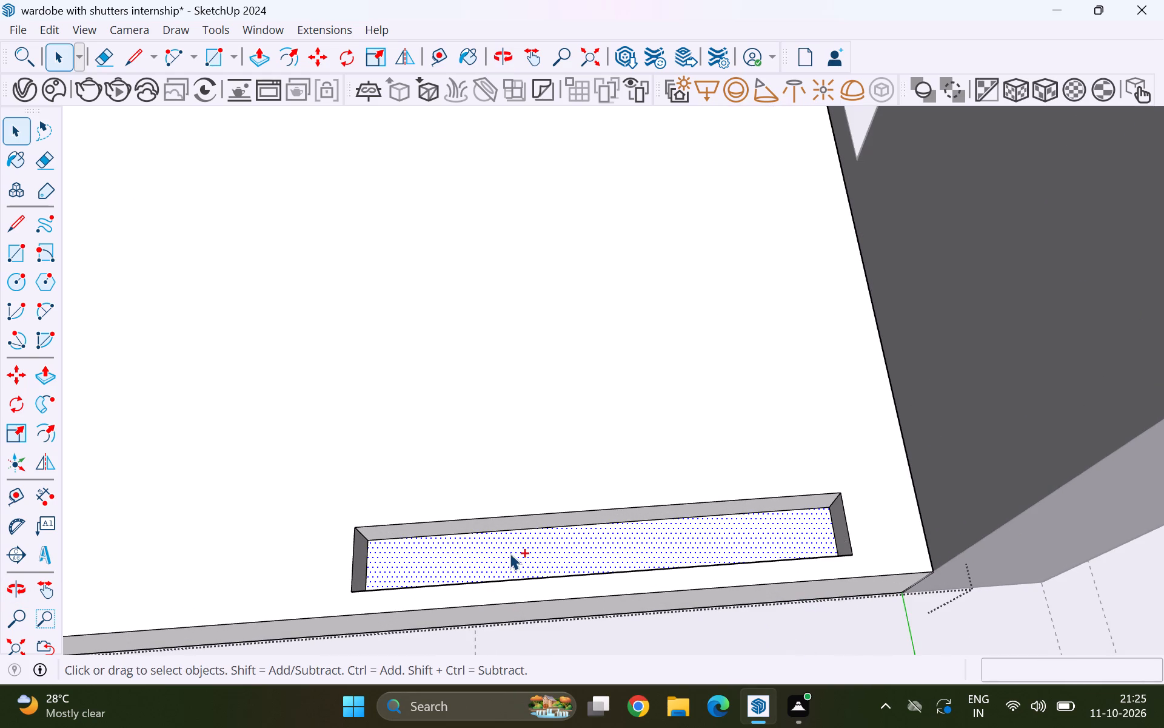
pyautogui.hotkey('ctrl', 'c')
pyautogui.scroll(-17, 512, 558)
pyautogui.click(985, 490)
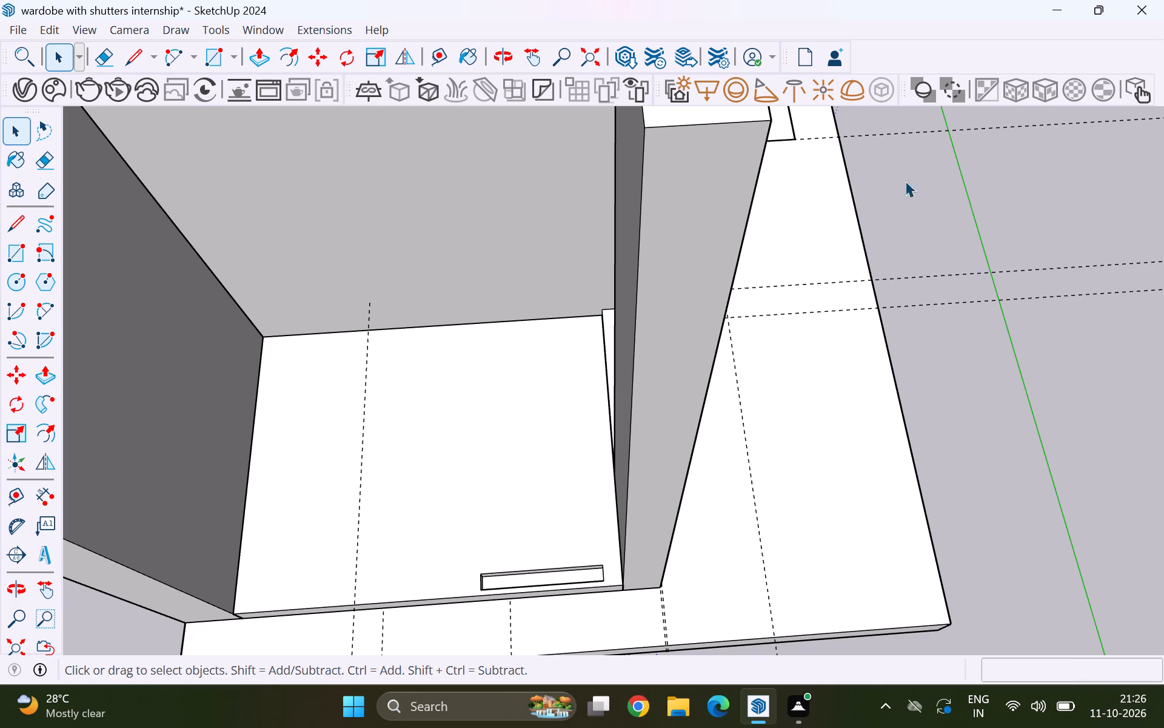
pyautogui.click(45, 31)
pyautogui.click(116, 174)
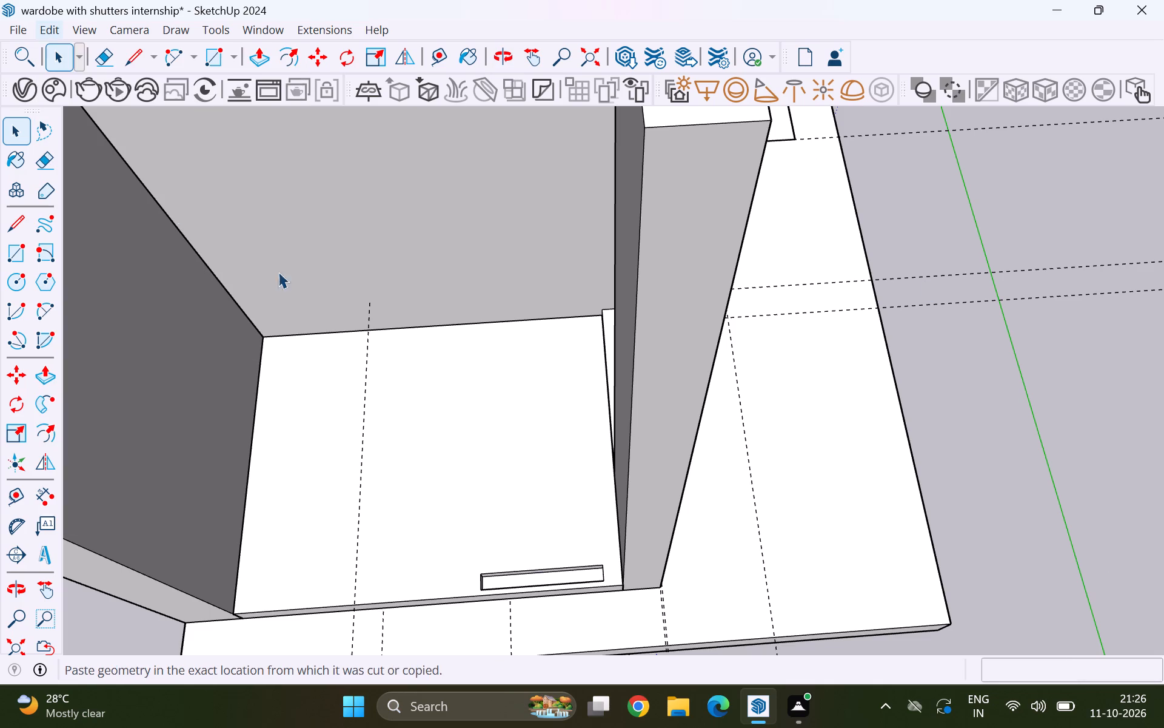
# Make the pasted face at the bottom of the recess into its own group.
pyautogui.scroll(8, 517, 578)
pyautogui.moveTo(444, 605); pyautogui.dragTo(477, 604, button='middle')
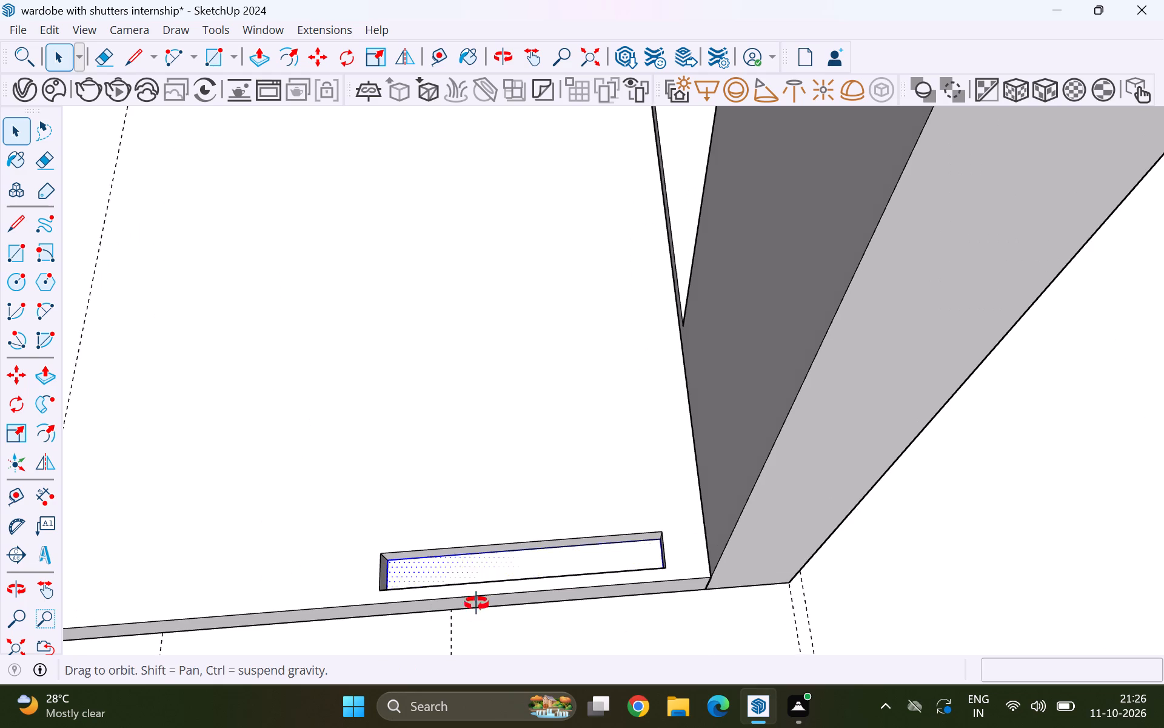
pyautogui.moveTo(477, 604); pyautogui.dragTo(838, 541, button='middle')
pyautogui.moveTo(784, 576); pyautogui.dragTo(780, 578, button='middle')
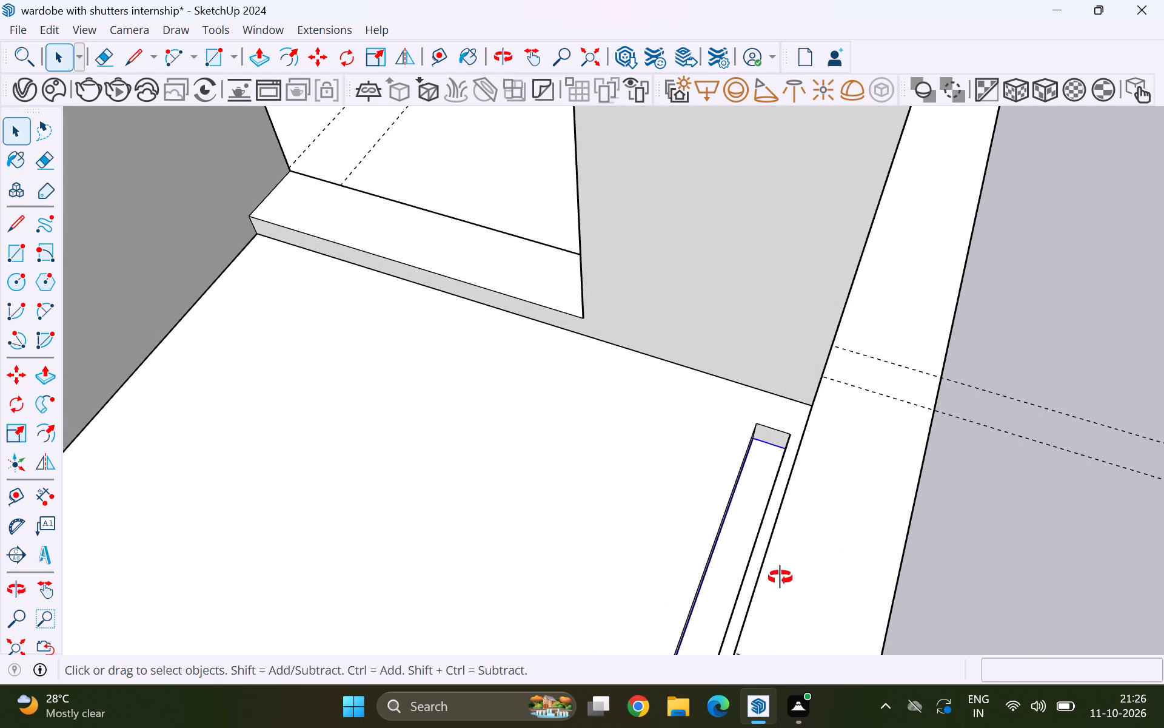
pyautogui.moveTo(780, 578); pyautogui.dragTo(655, 583, button='middle')
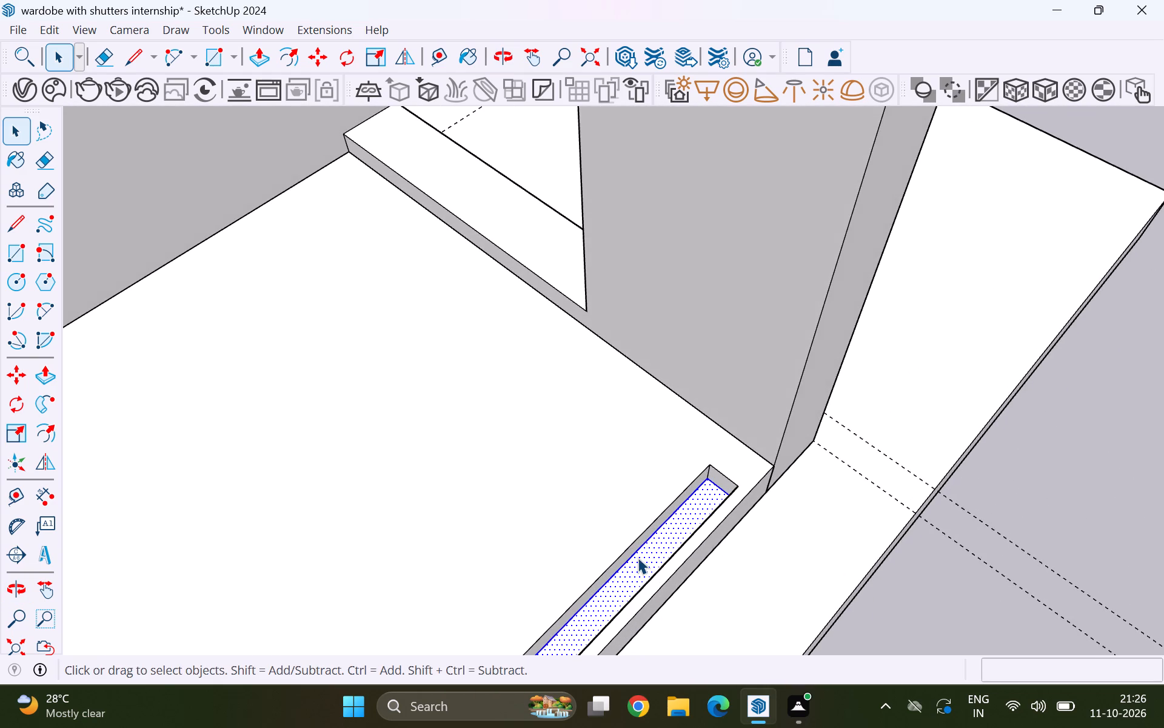
pyautogui.rightClick(638, 558)
pyautogui.scroll(1, 638, 558)
pyautogui.click(684, 180)
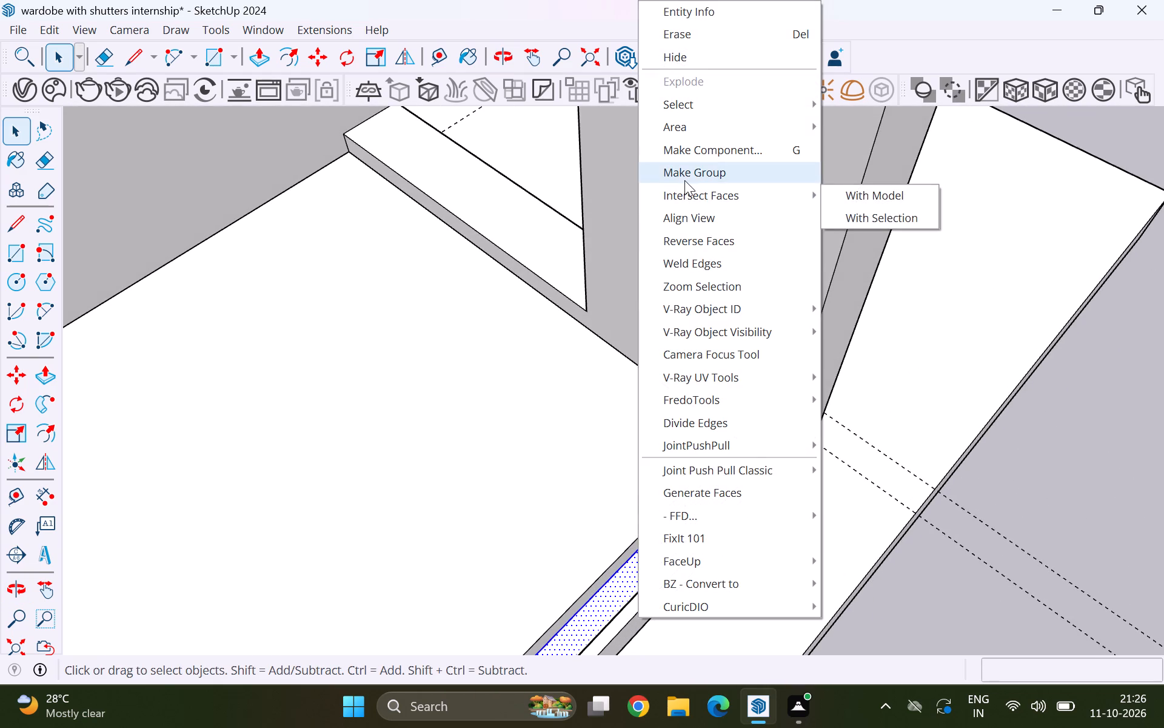
pyautogui.click(1075, 465)
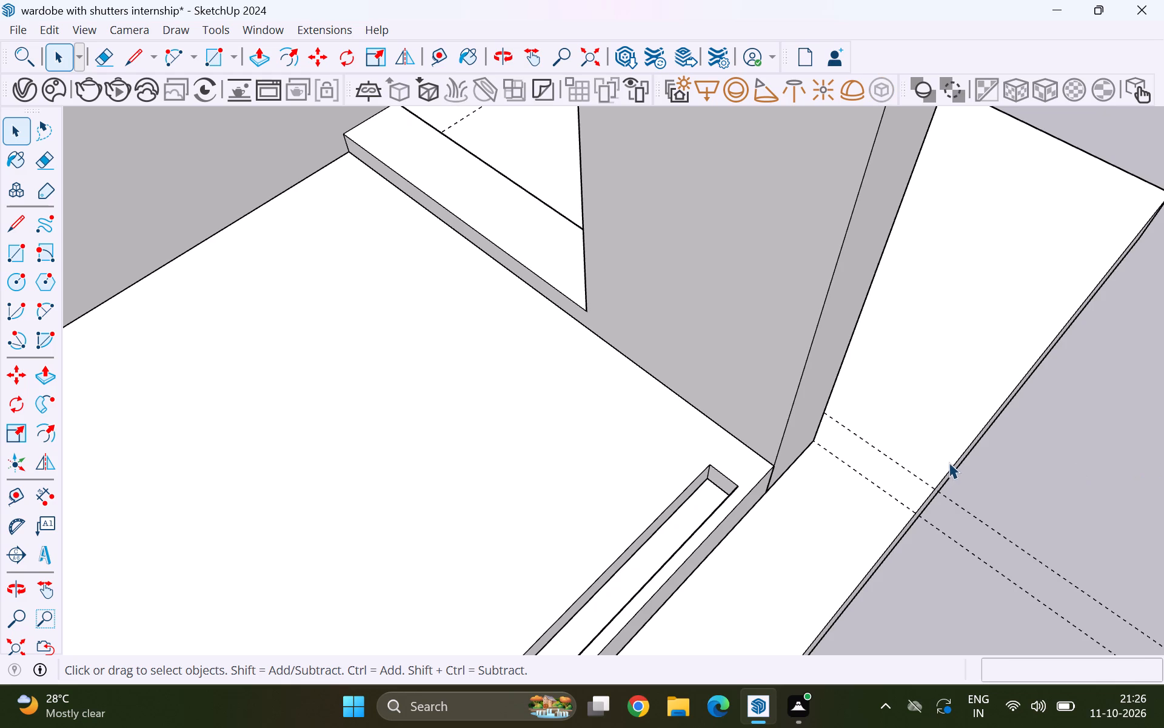
# Examine the floor recess from the open end and from the partition side.
pyautogui.scroll(-5, 949, 465)
pyautogui.scroll(-1, 806, 518)
pyautogui.scroll(1, 712, 586)
pyautogui.moveTo(695, 601); pyautogui.dragTo(395, 581, button='middle')
pyautogui.scroll(1, 564, 588)
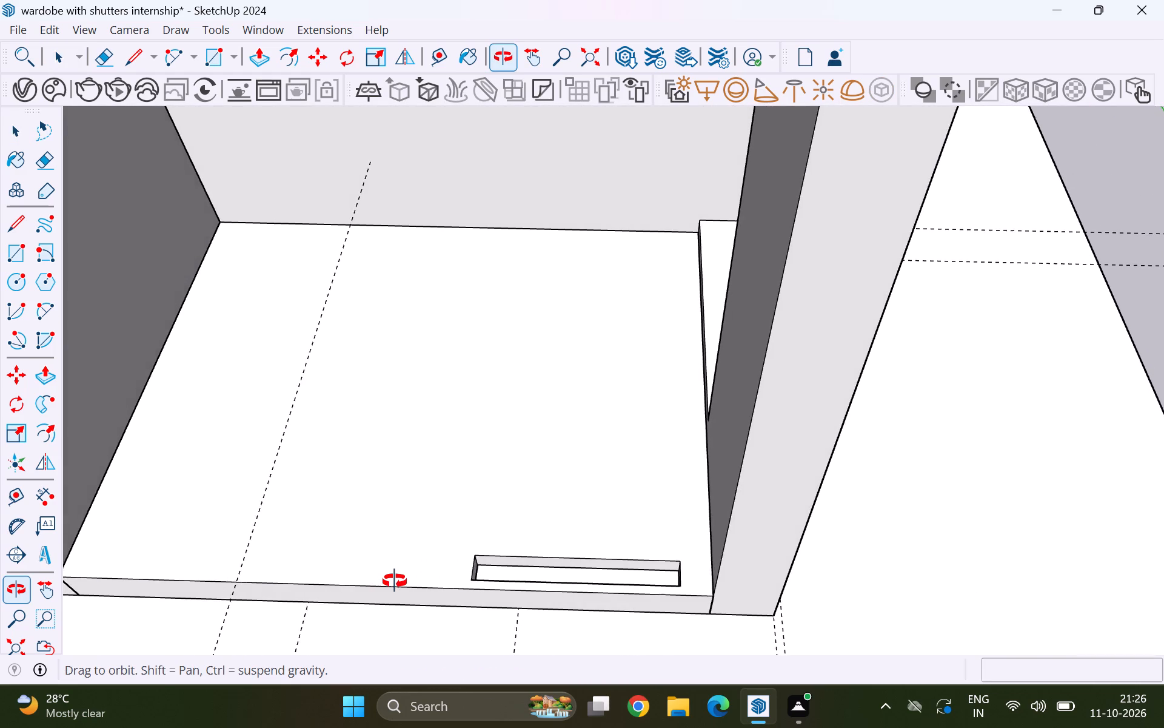
pyautogui.moveTo(395, 581); pyautogui.dragTo(222, 526, button='middle')
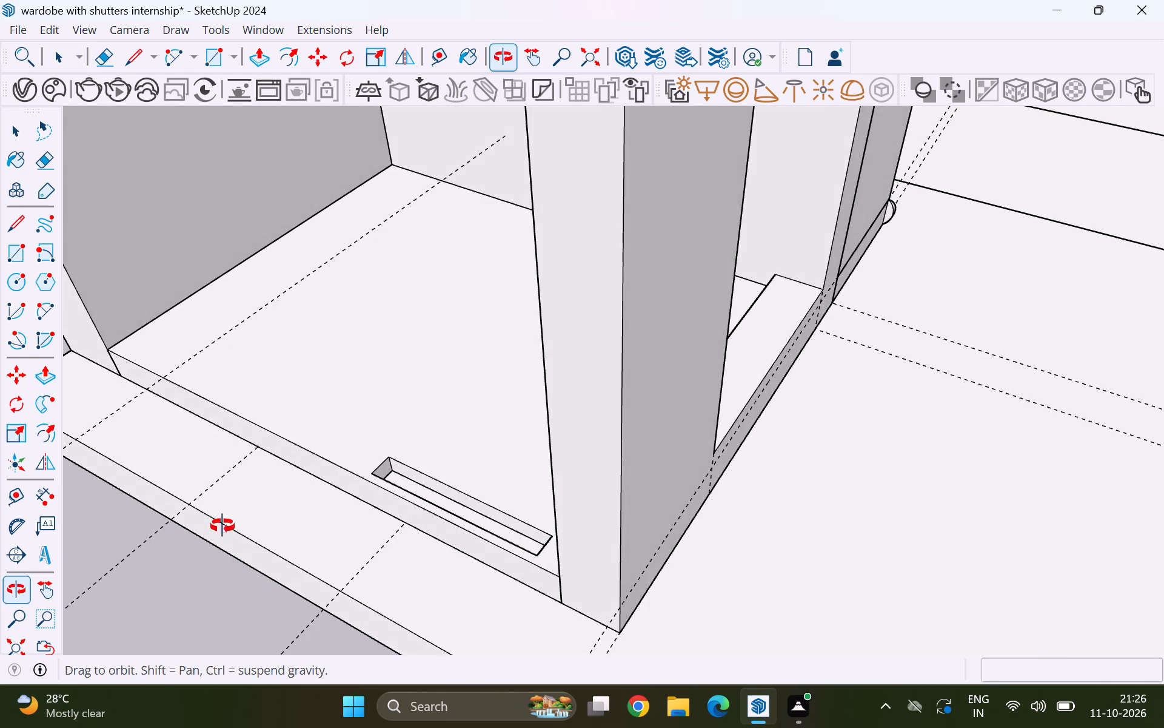
pyautogui.moveTo(222, 526); pyautogui.dragTo(334, 514, button='middle')
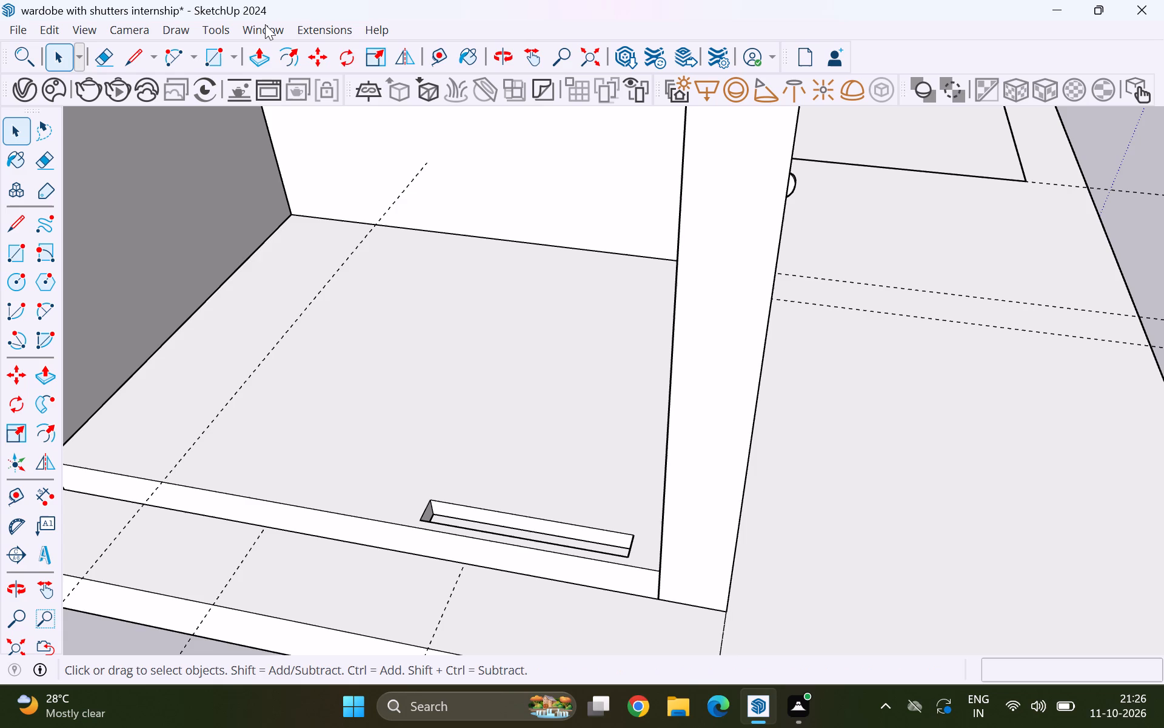
# Search the 3D Warehouse for "rectangle floor drain" and look over the models offered.
pyautogui.click(266, 24)
pyautogui.click(297, 168)
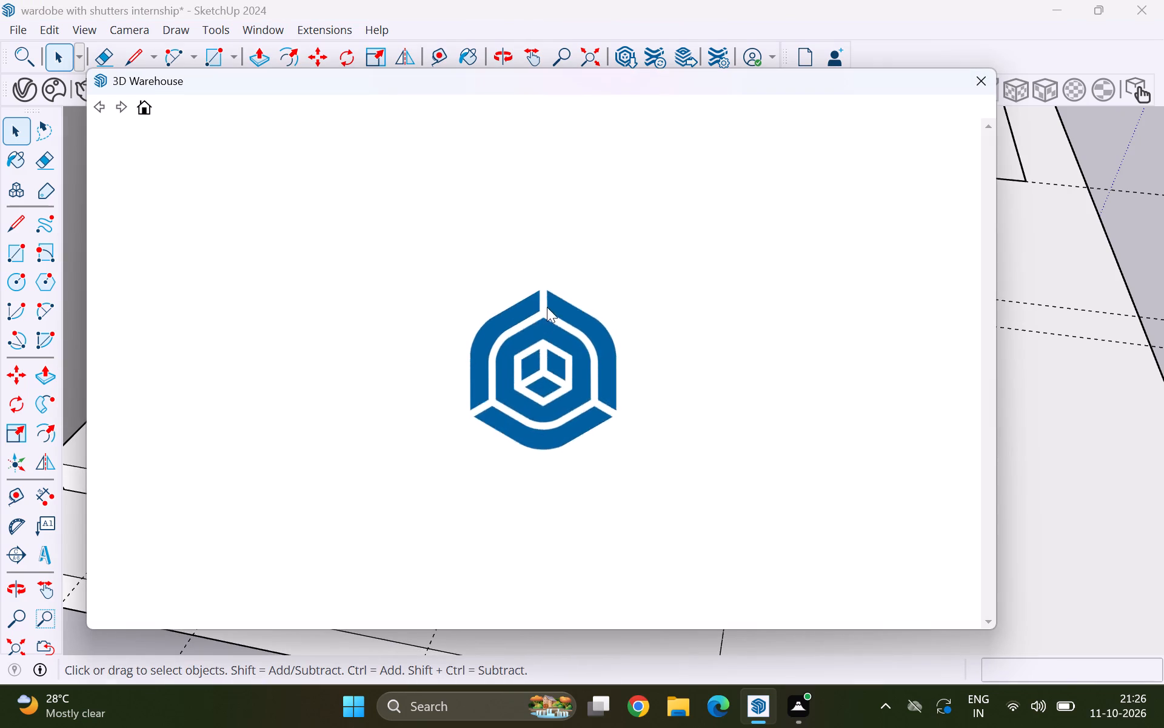
pyautogui.click(635, 149)
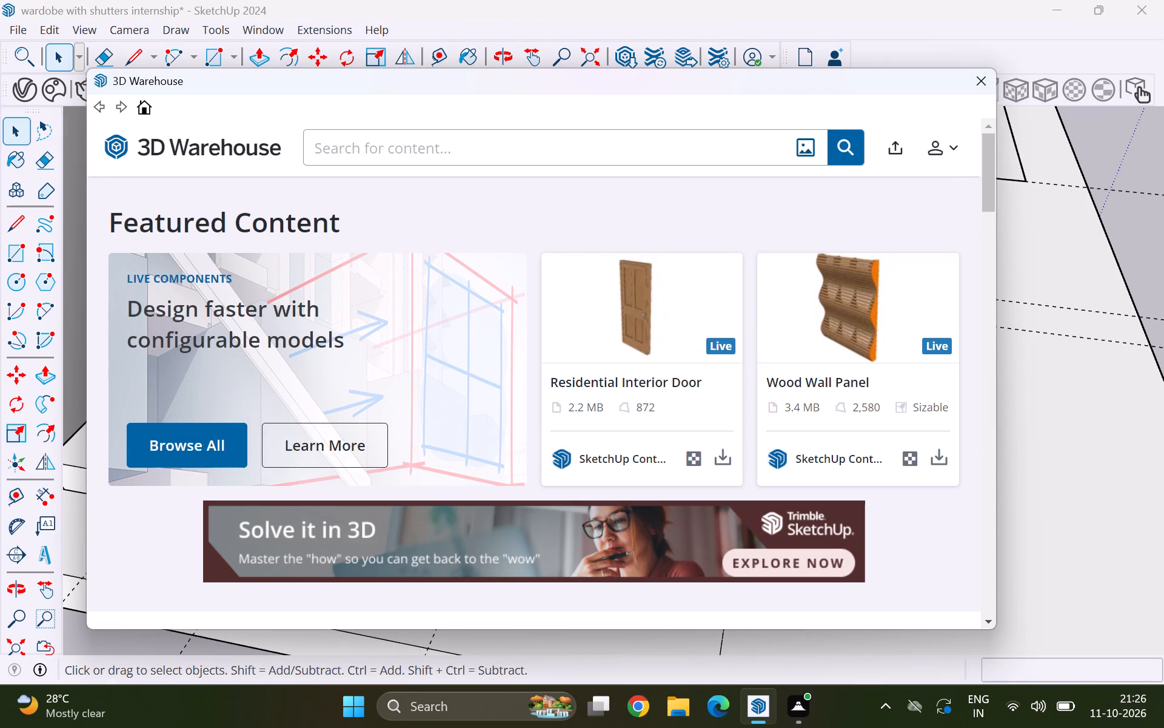
pyautogui.write('rectang')
pyautogui.write('le floo')
pyautogui.write('r drain')
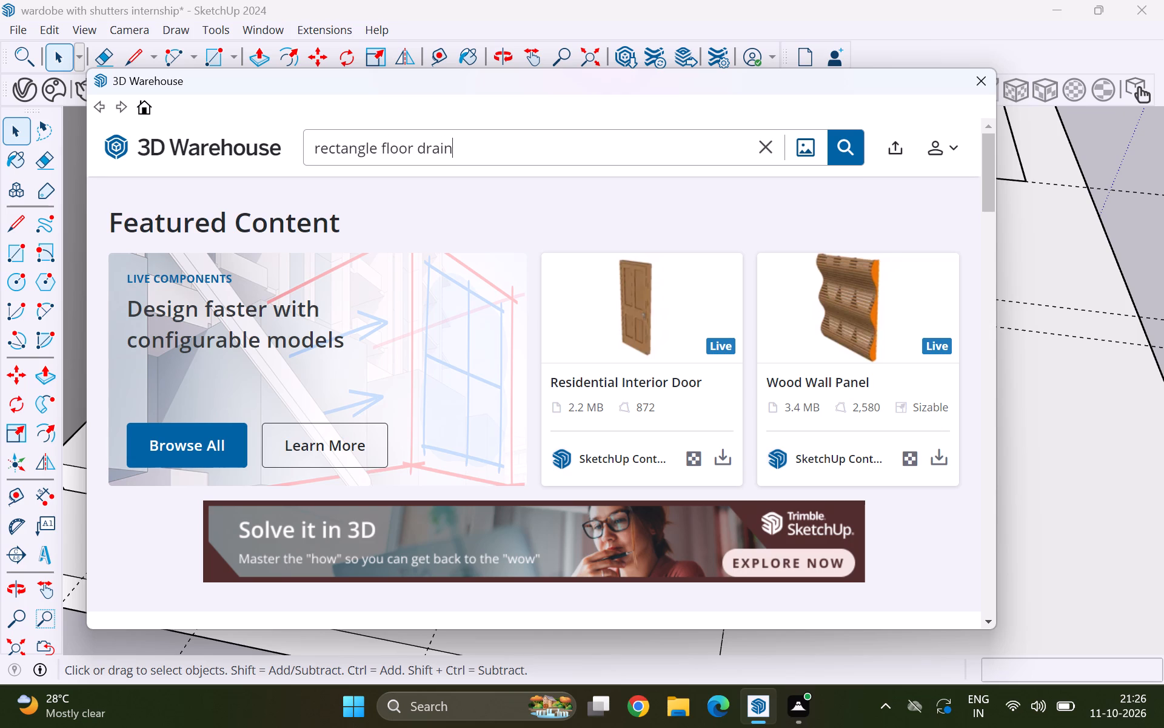
pyautogui.press('Return')
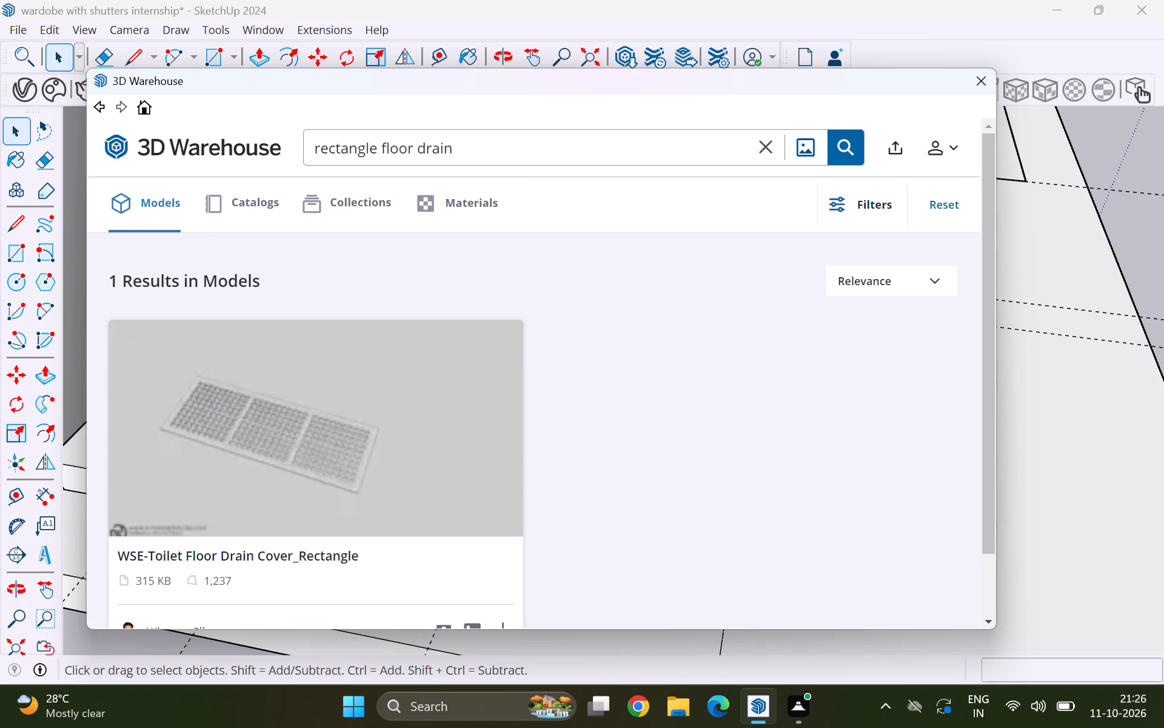
pyautogui.scroll(-3, 540, 387)
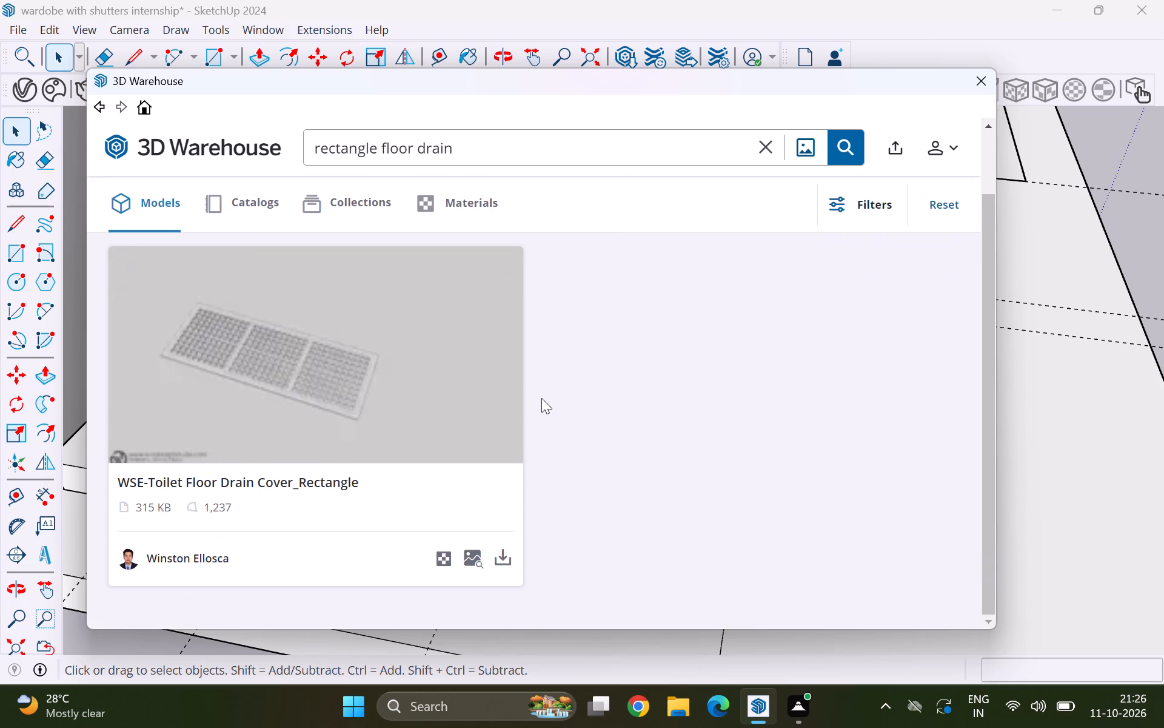
pyautogui.scroll(3, 541, 398)
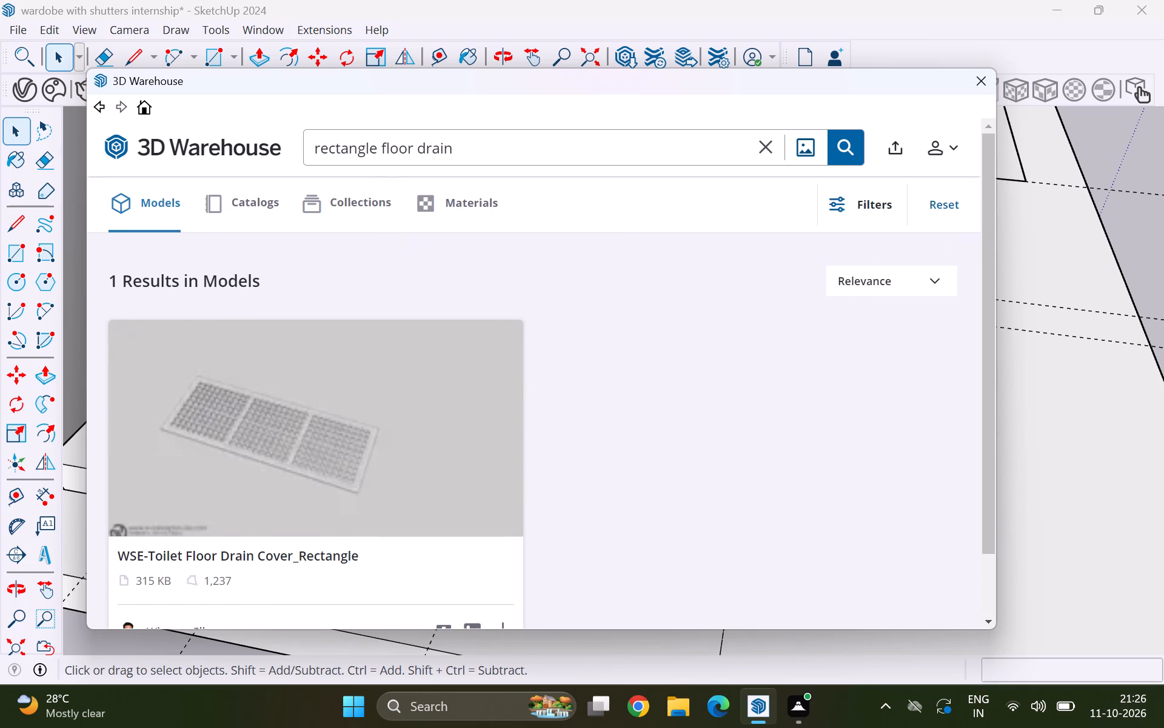
# Search the 3D Warehouse for "floor drain" and look through the models for a long rectangular drain.
pyautogui.click(375, 149)
pyautogui.hotkey('ctrl', 'BackSpace')
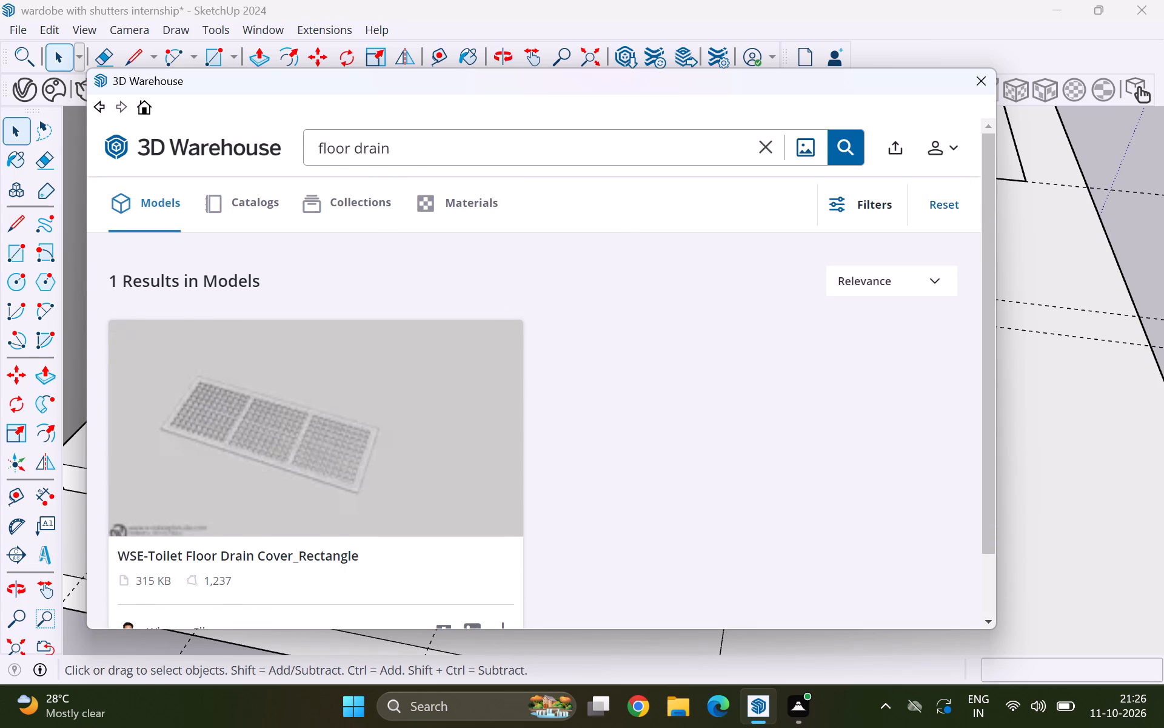
pyautogui.click(837, 143)
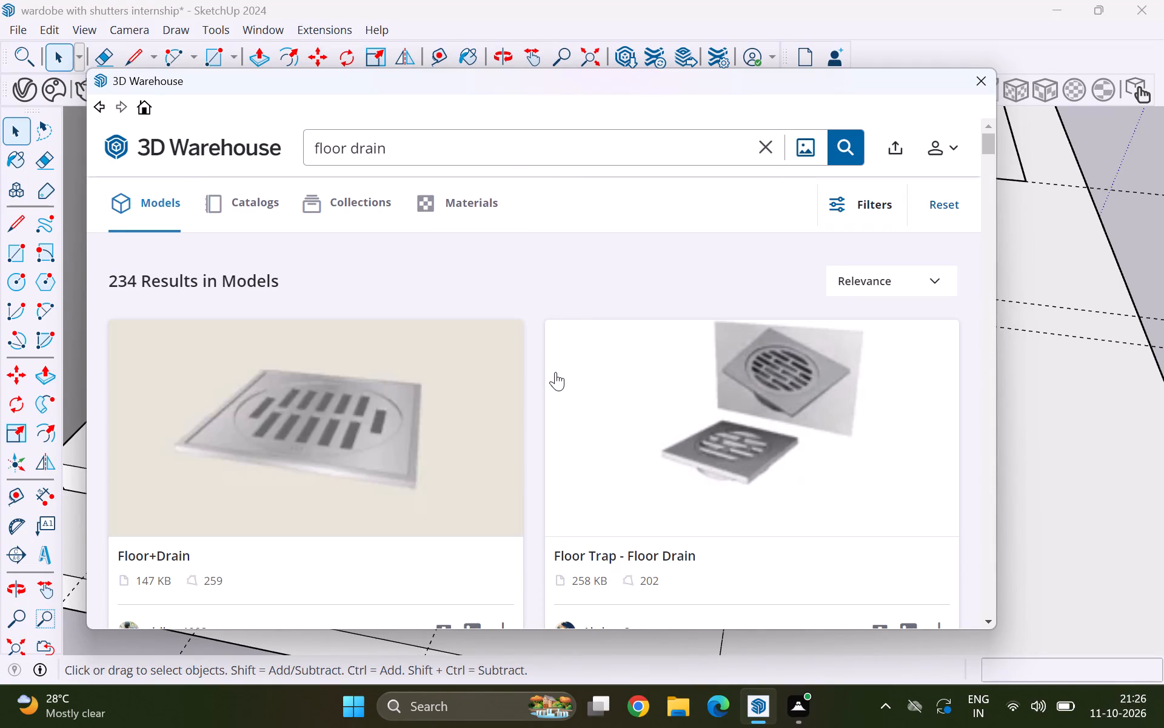
pyautogui.scroll(-2, 555, 372)
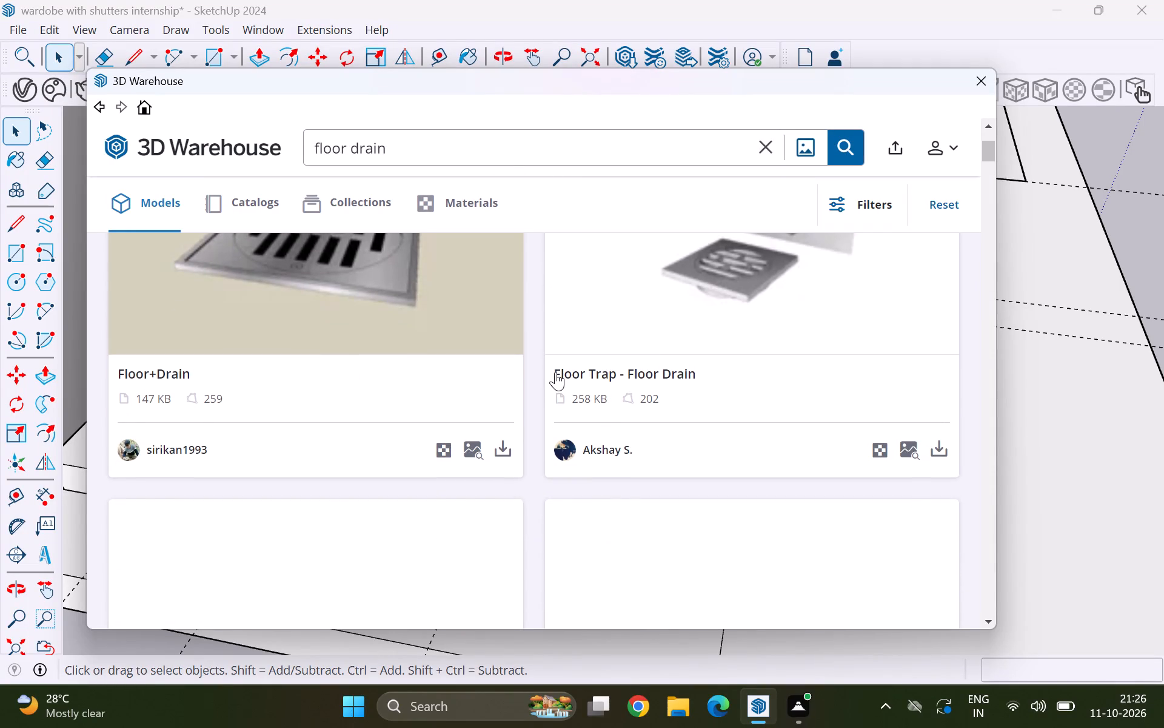
pyautogui.scroll(-5, 555, 372)
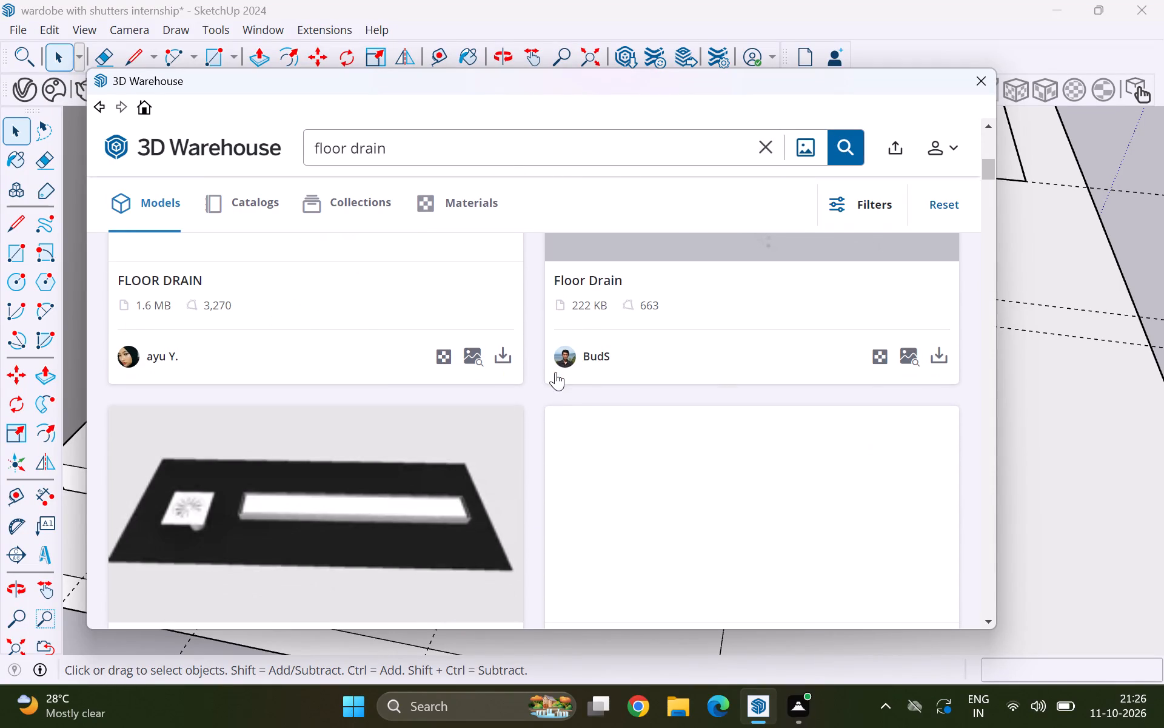
pyautogui.scroll(-2, 555, 372)
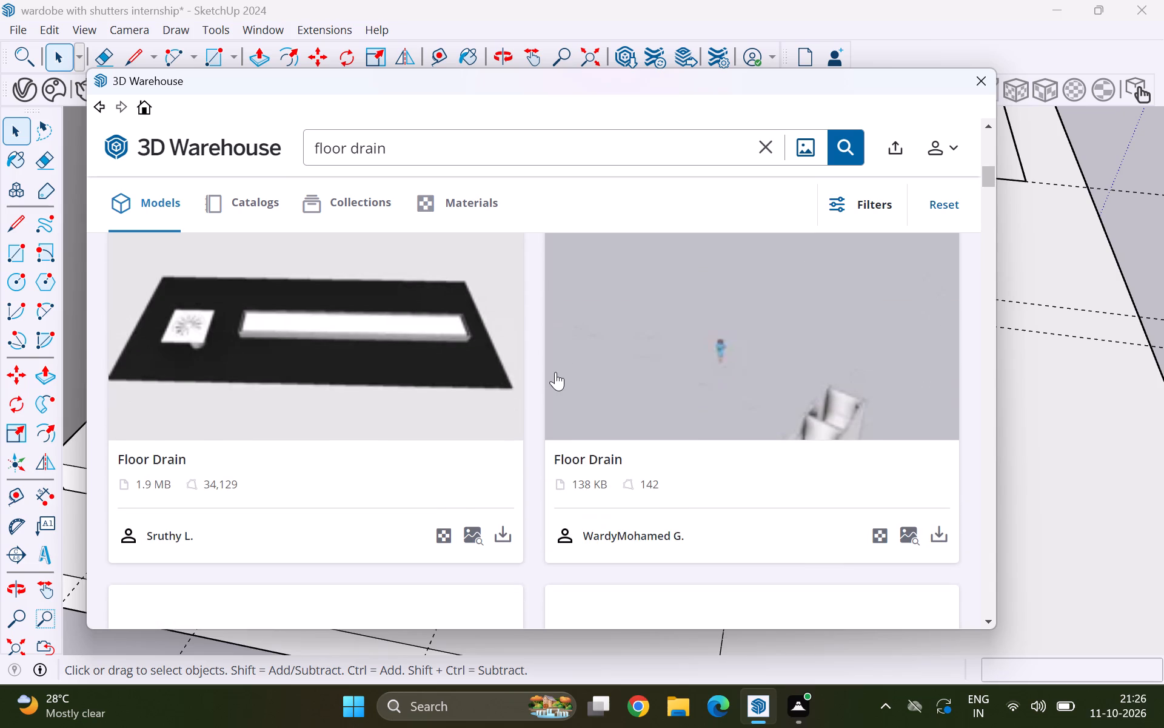
pyautogui.scroll(-3, 555, 372)
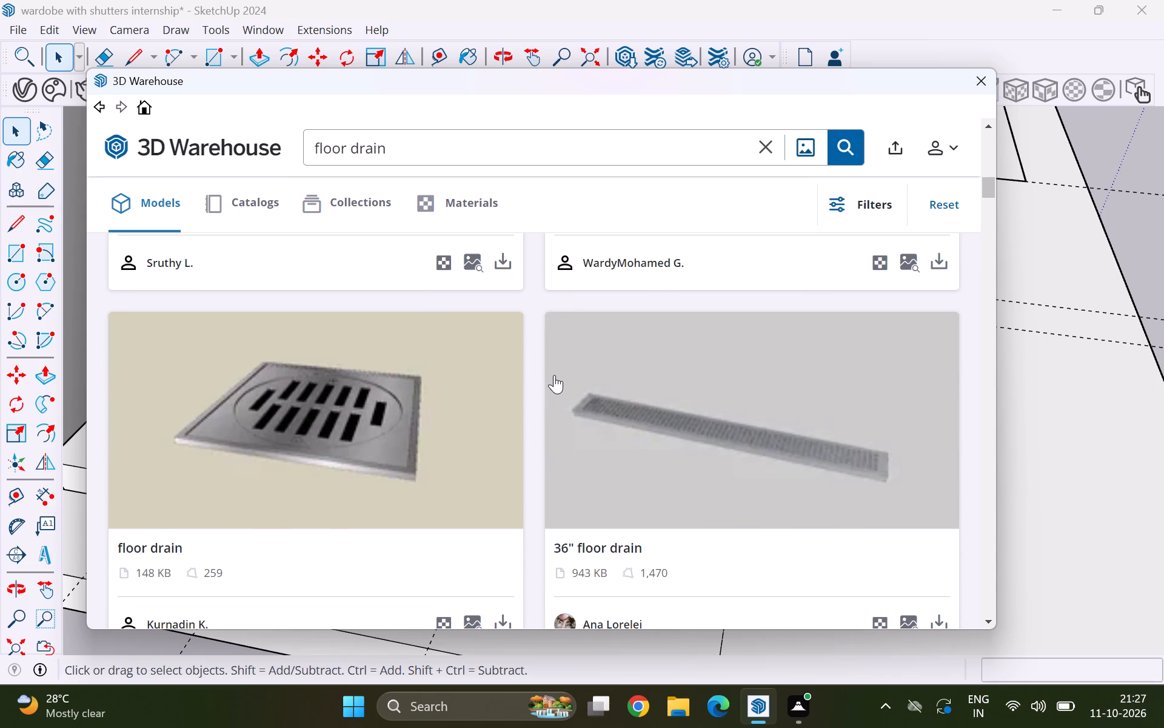
pyautogui.scroll(-3, 554, 375)
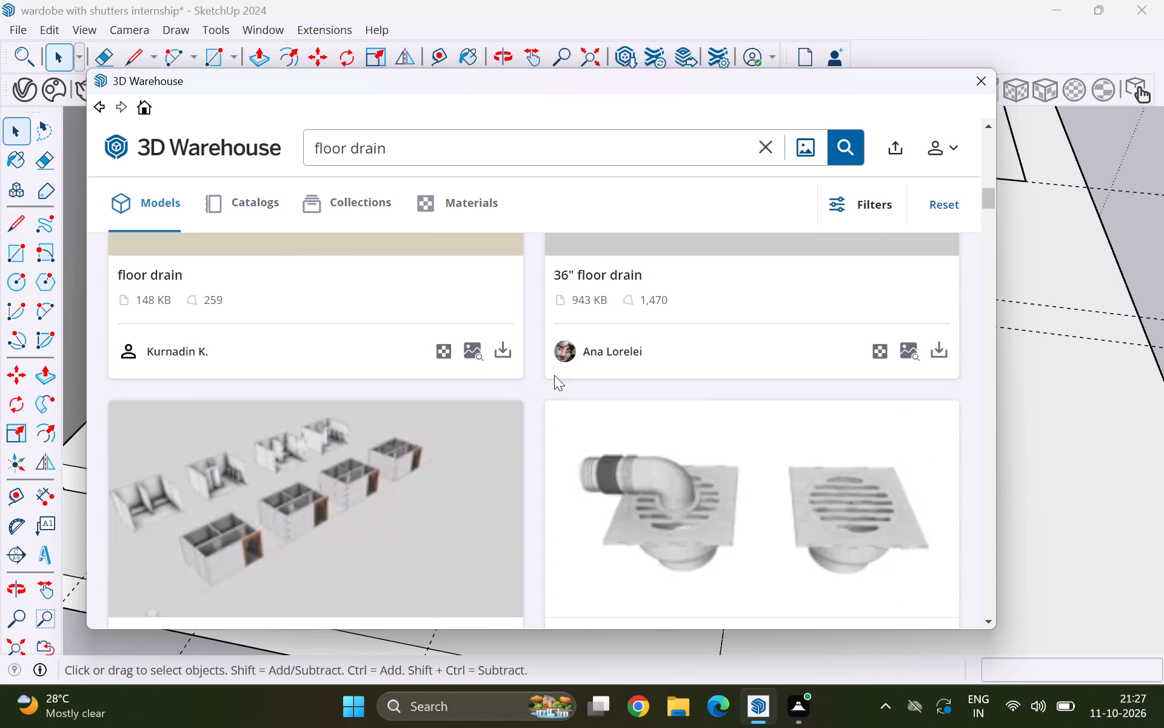
pyautogui.scroll(-4, 554, 375)
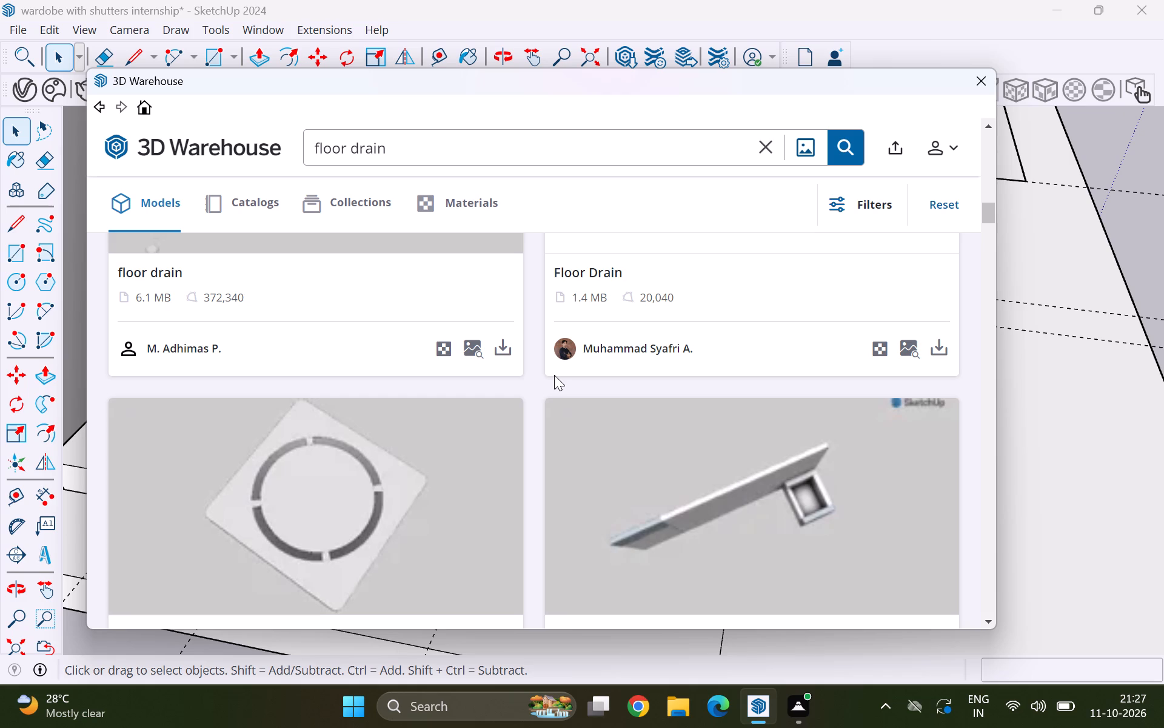
pyautogui.scroll(-5, 554, 375)
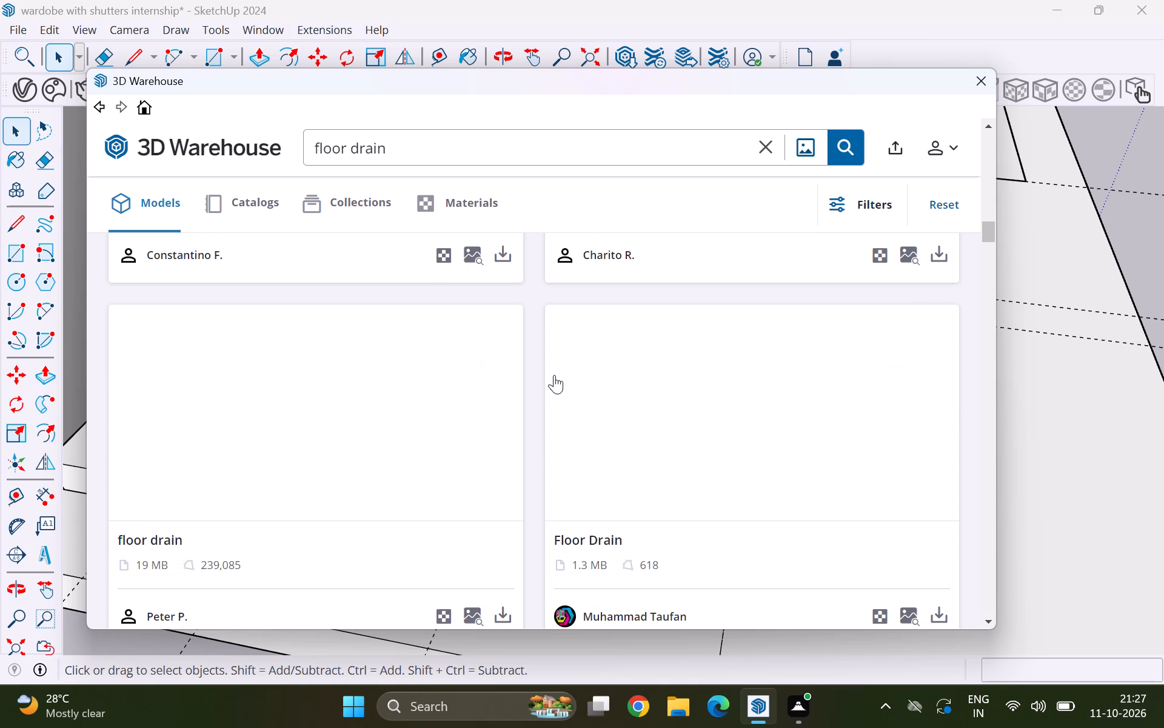
pyautogui.scroll(-6, 554, 375)
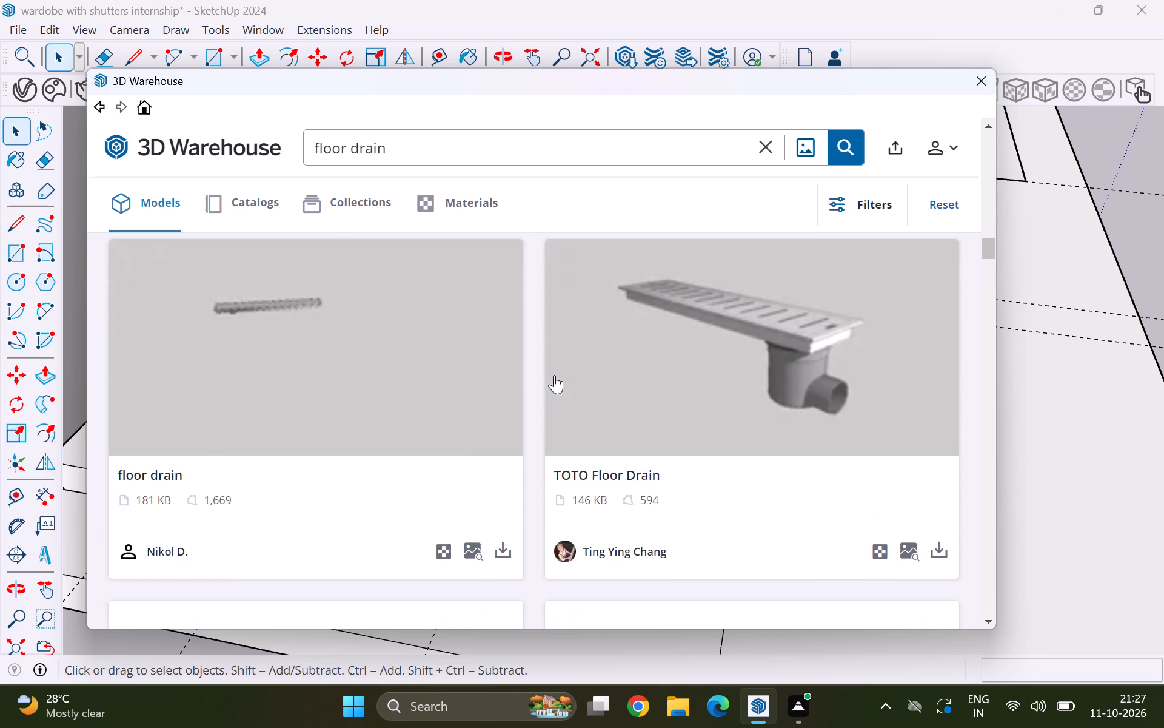
pyautogui.scroll(-8, 554, 375)
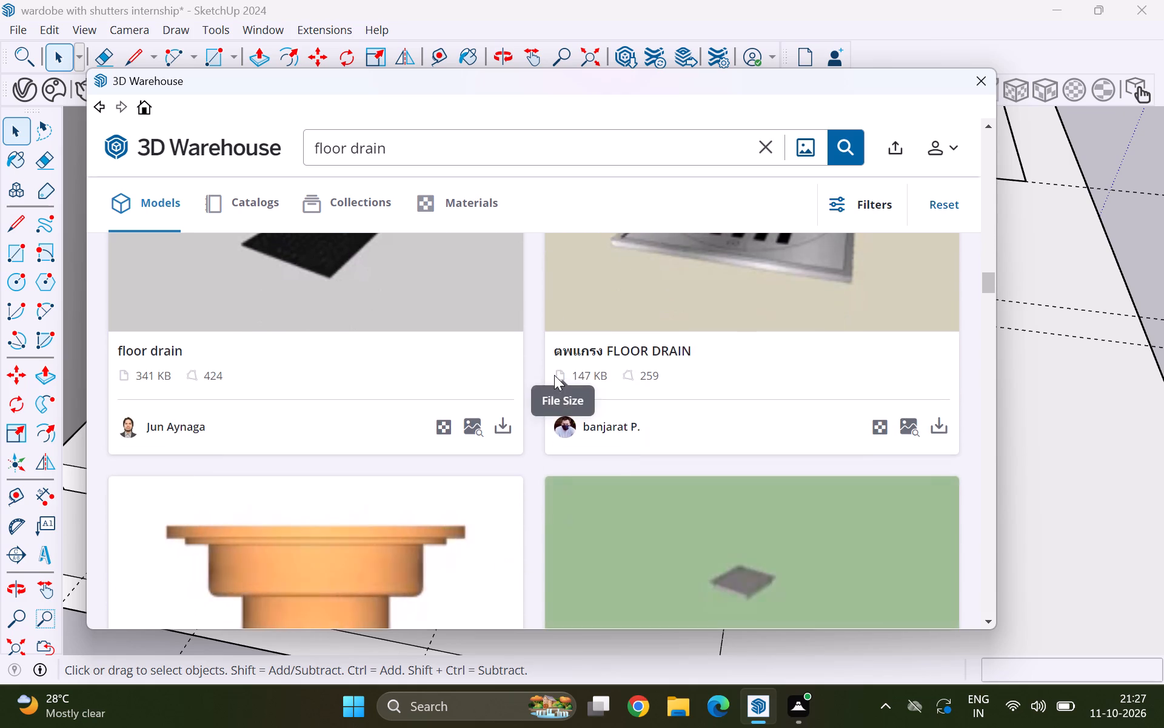
pyautogui.scroll(-11, 554, 375)
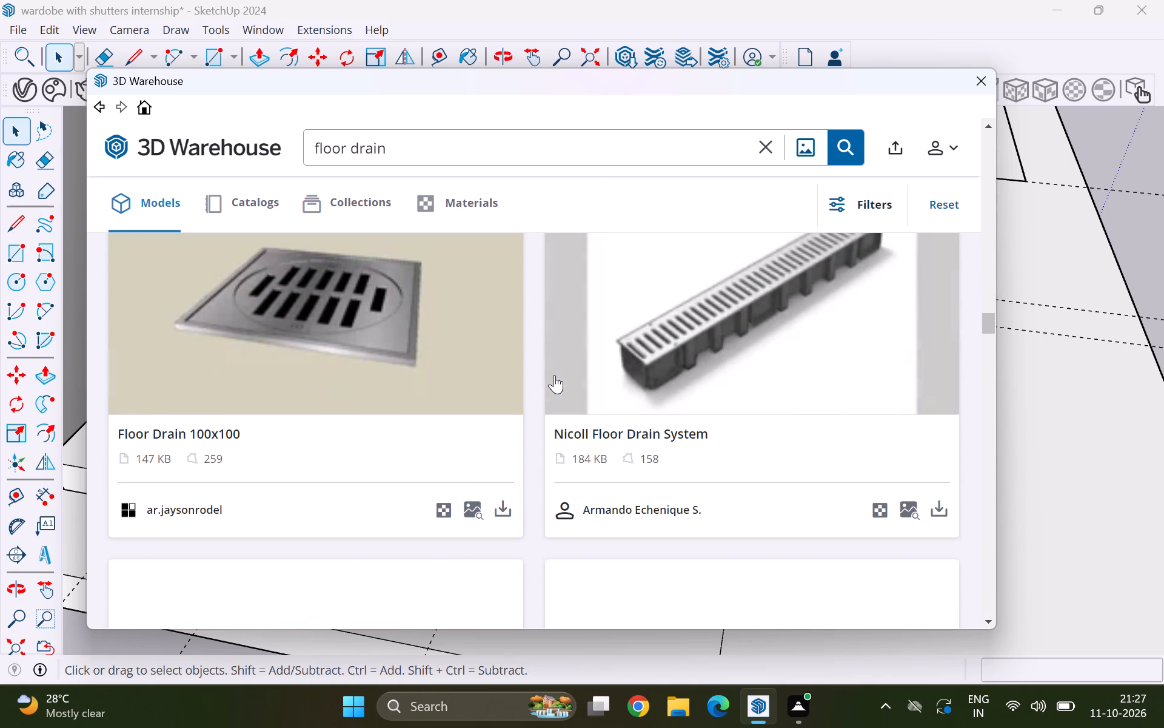
pyautogui.scroll(-1, 554, 375)
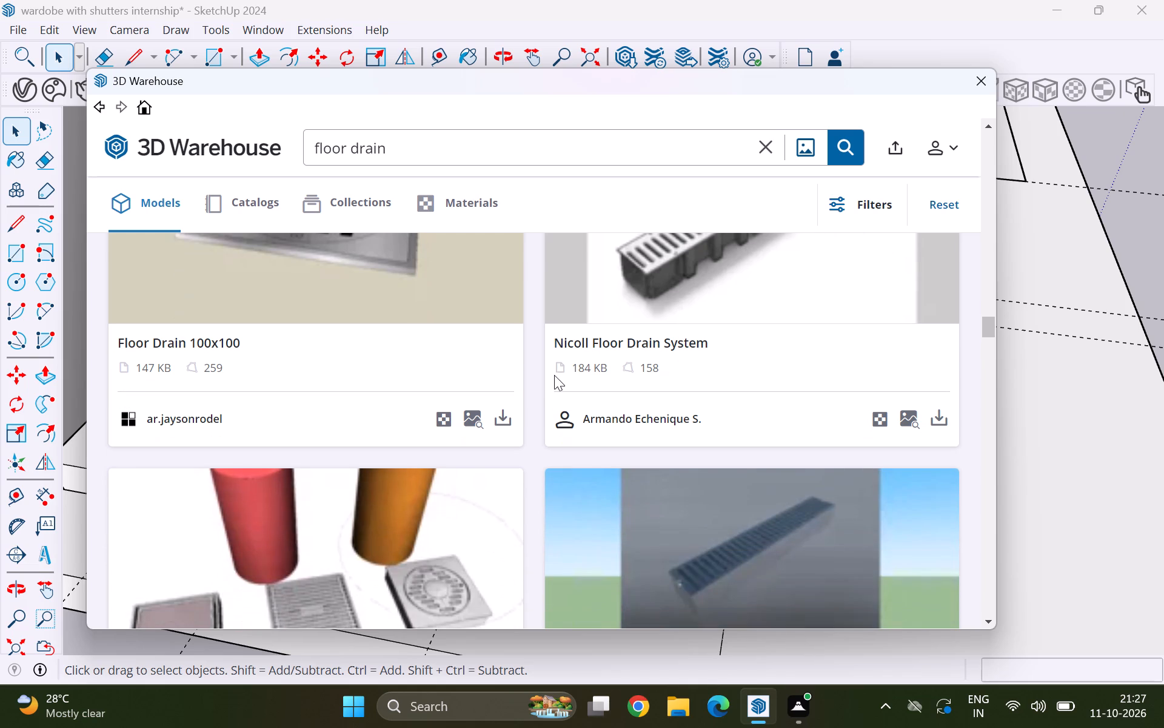
pyautogui.scroll(-6, 554, 375)
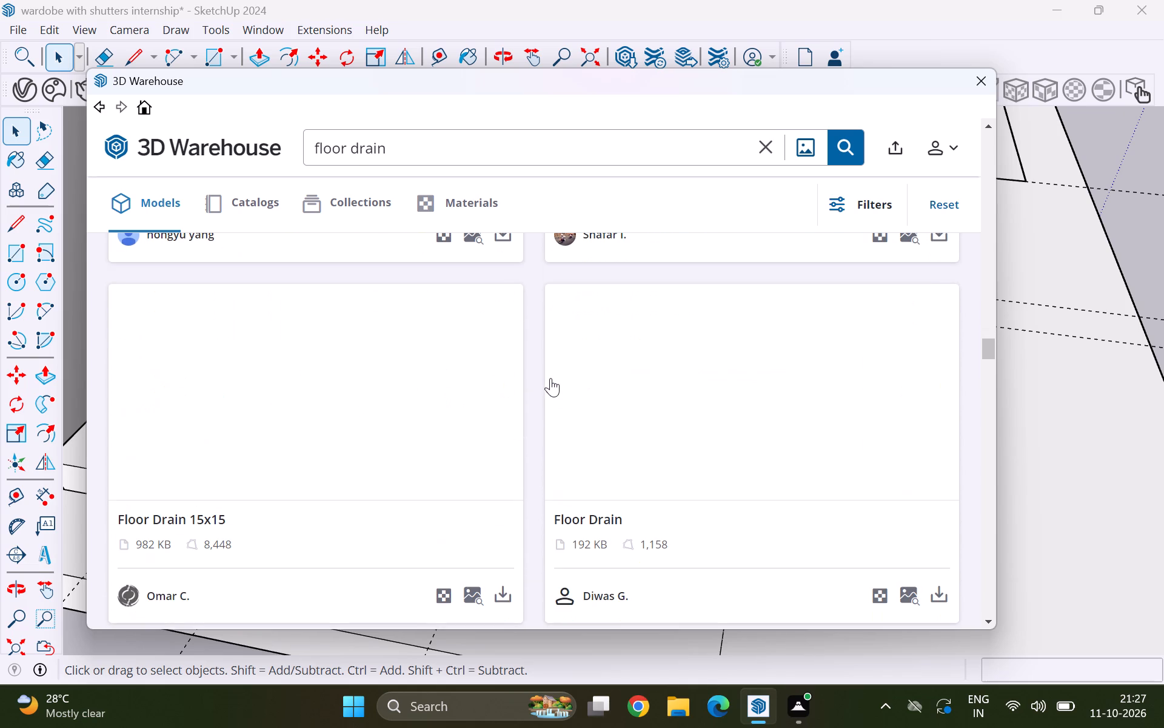
pyautogui.scroll(-5, 535, 383)
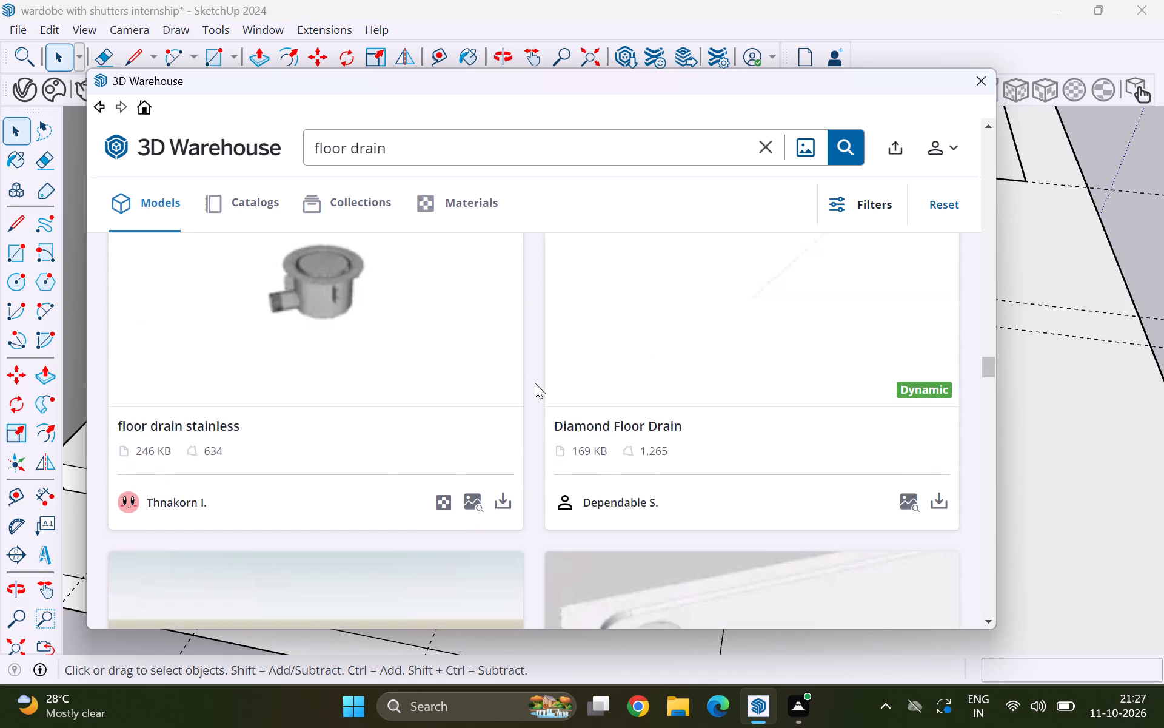
pyautogui.scroll(-9, 535, 383)
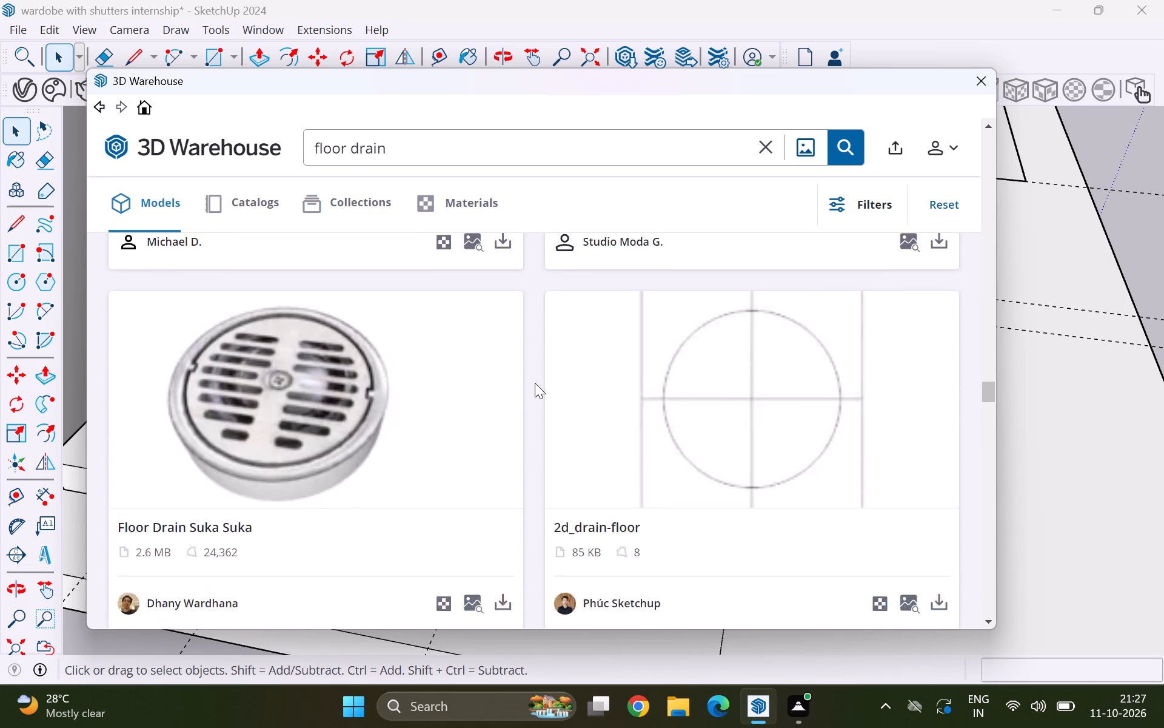
pyautogui.scroll(-6, 535, 383)
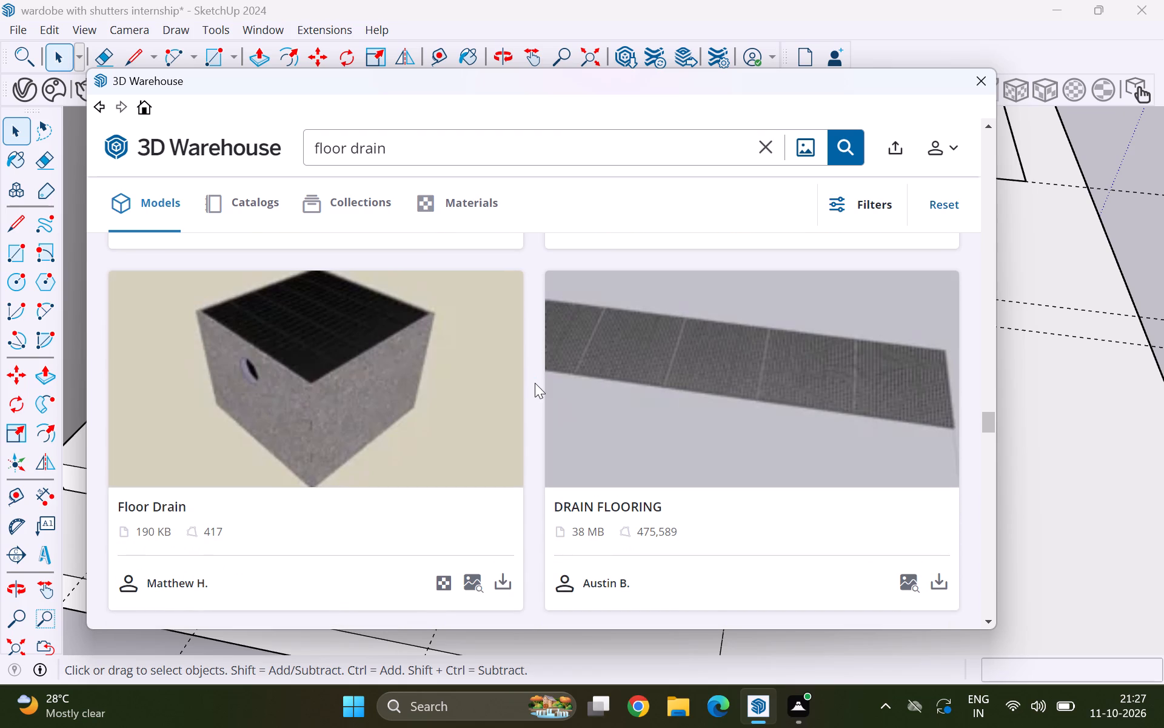
pyautogui.scroll(-5, 535, 383)
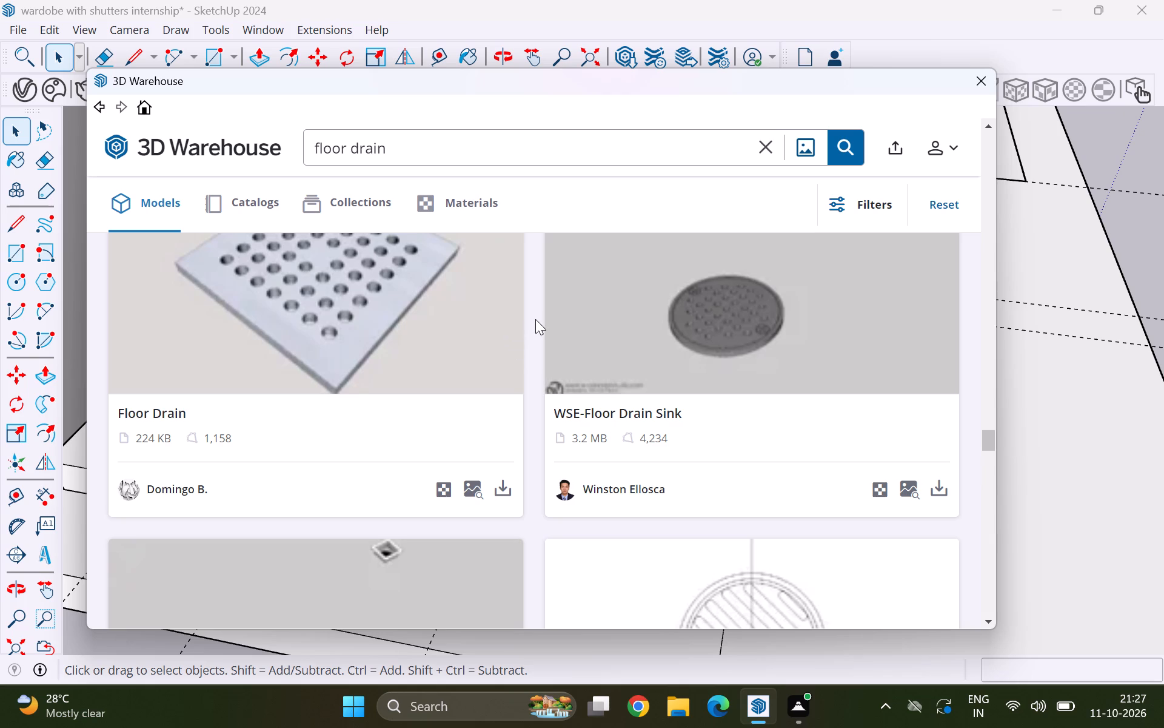
pyautogui.scroll(-7, 536, 332)
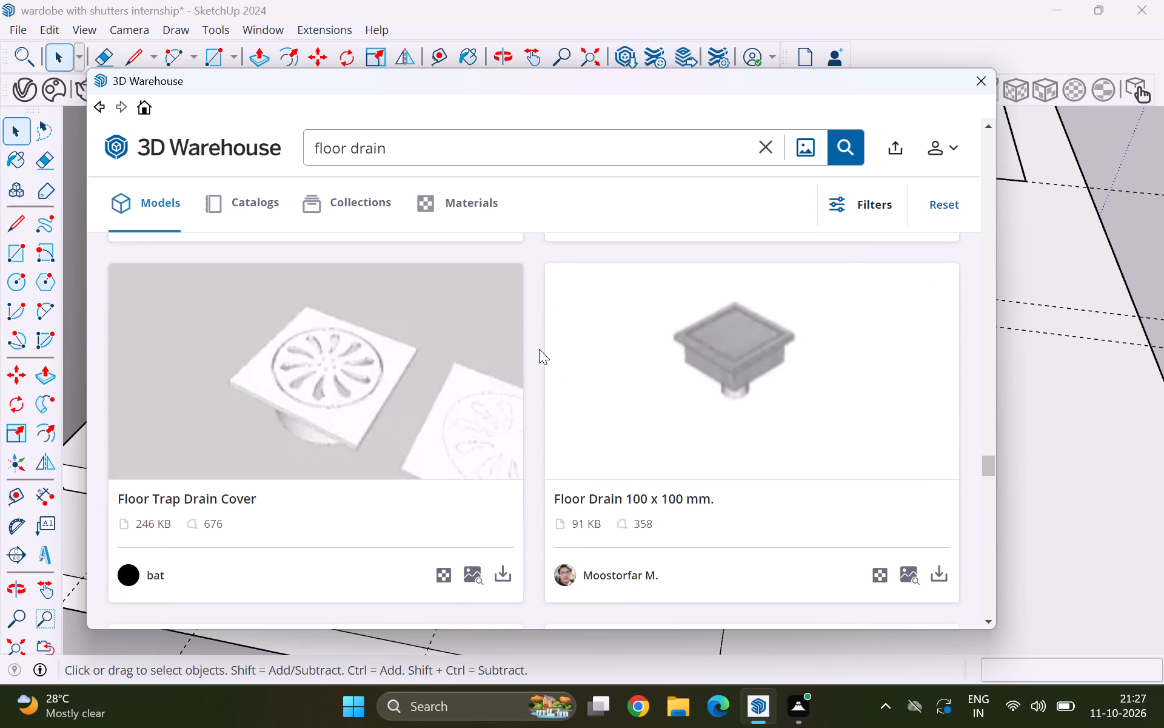
pyautogui.scroll(-4, 540, 350)
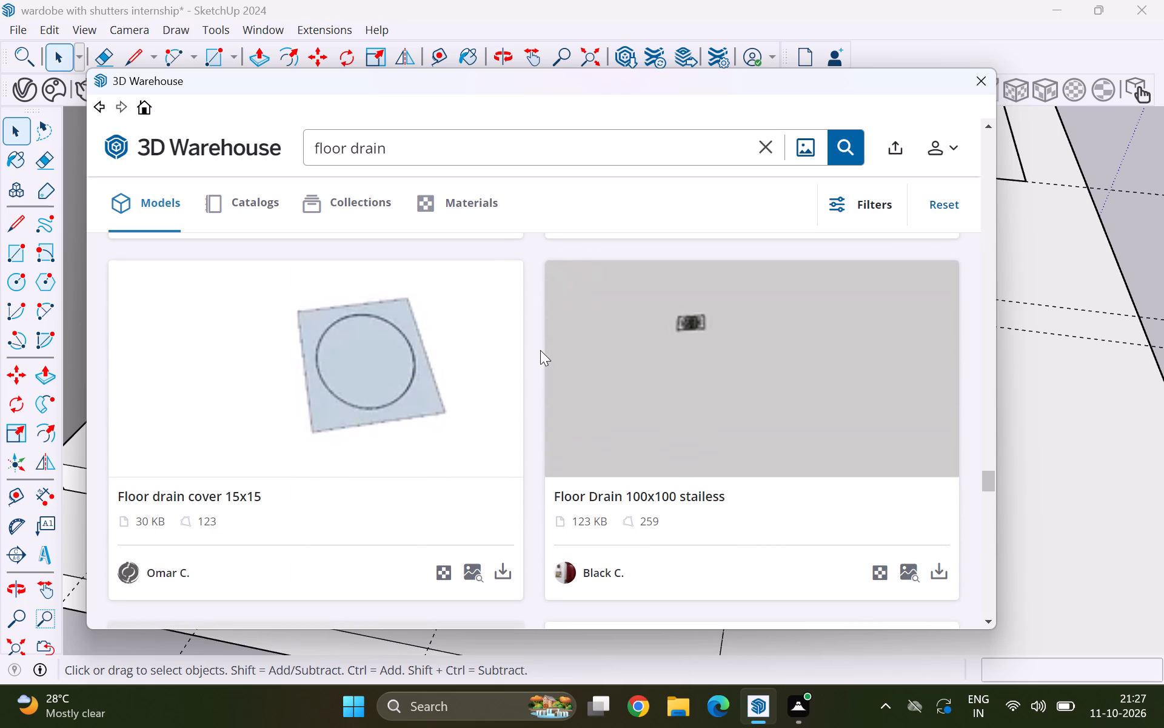
pyautogui.scroll(-5, 542, 366)
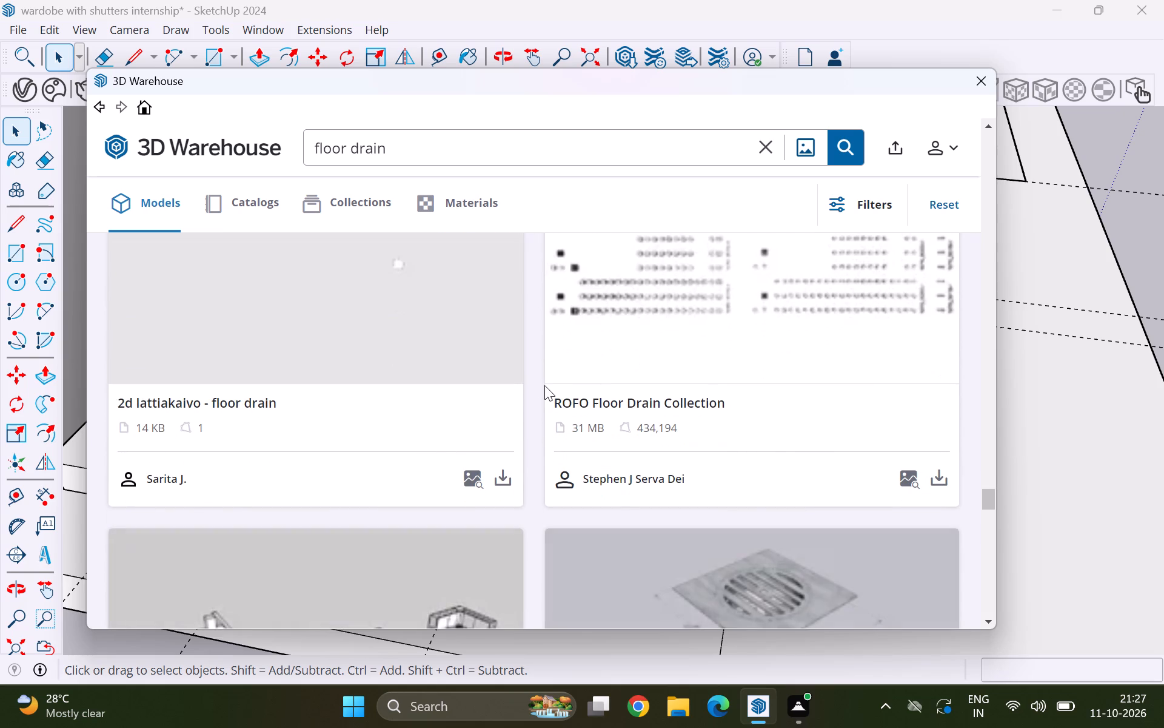
pyautogui.scroll(-2, 544, 388)
pyautogui.scroll(20, 543, 392)
pyautogui.scroll(6, 543, 392)
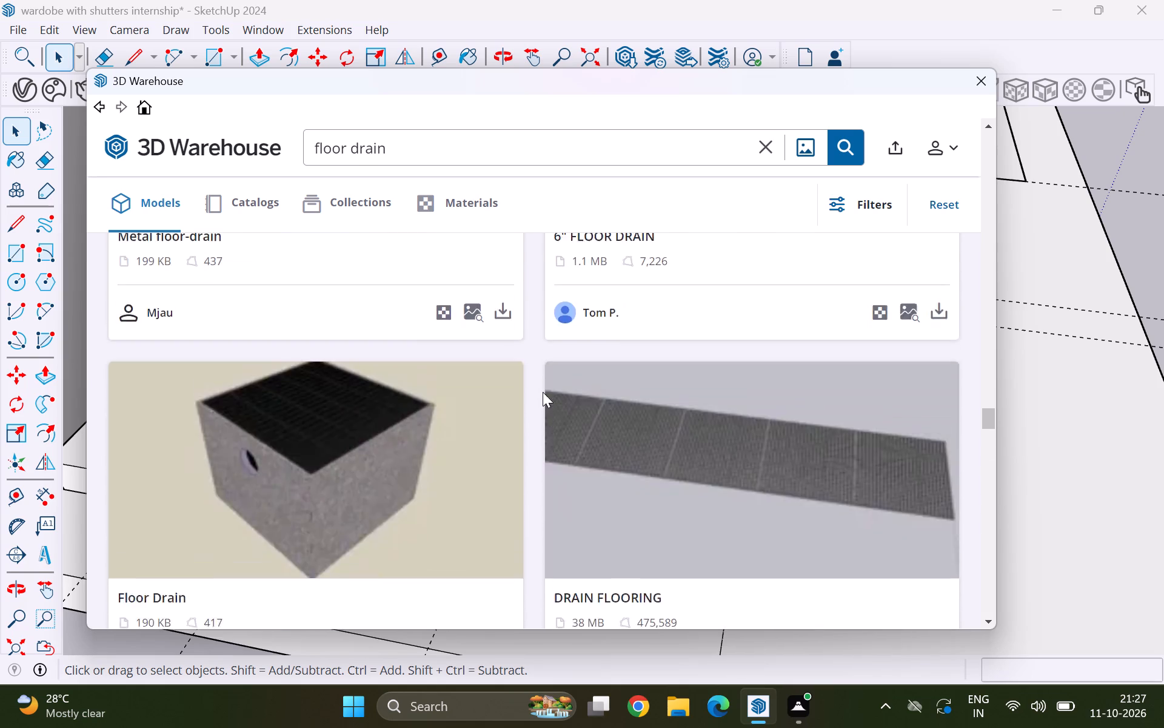
pyautogui.scroll(15, 543, 392)
pyautogui.scroll(17, 543, 392)
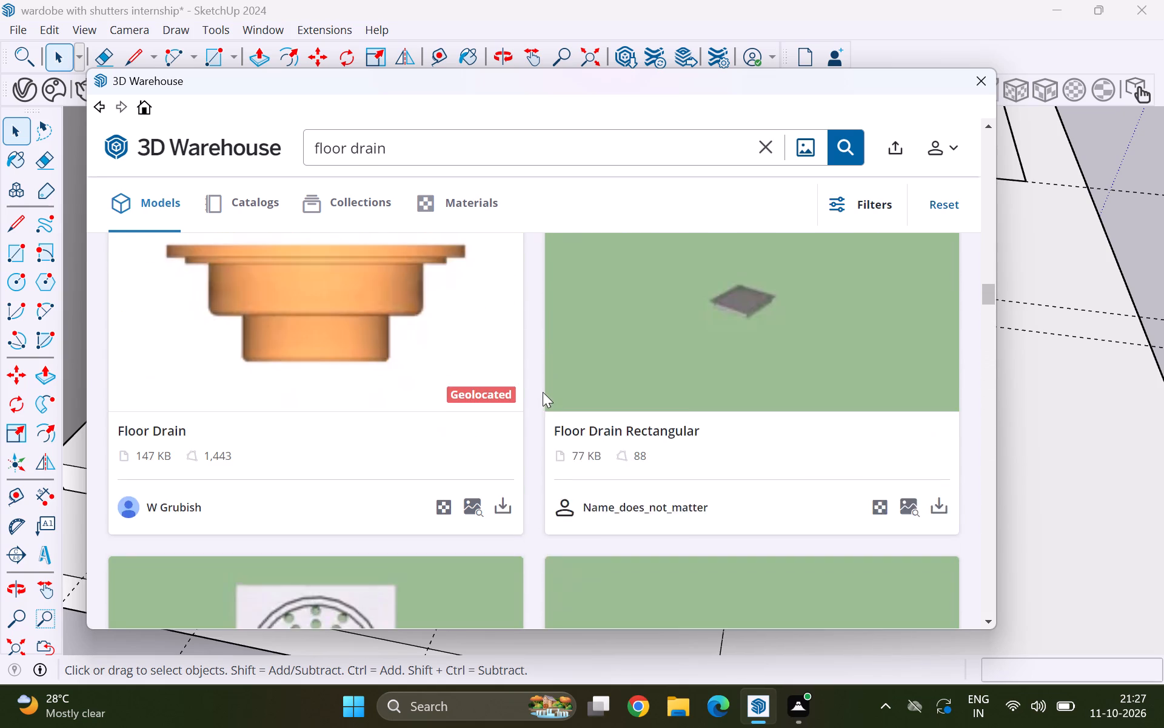
pyautogui.scroll(20, 543, 392)
pyautogui.scroll(5, 543, 392)
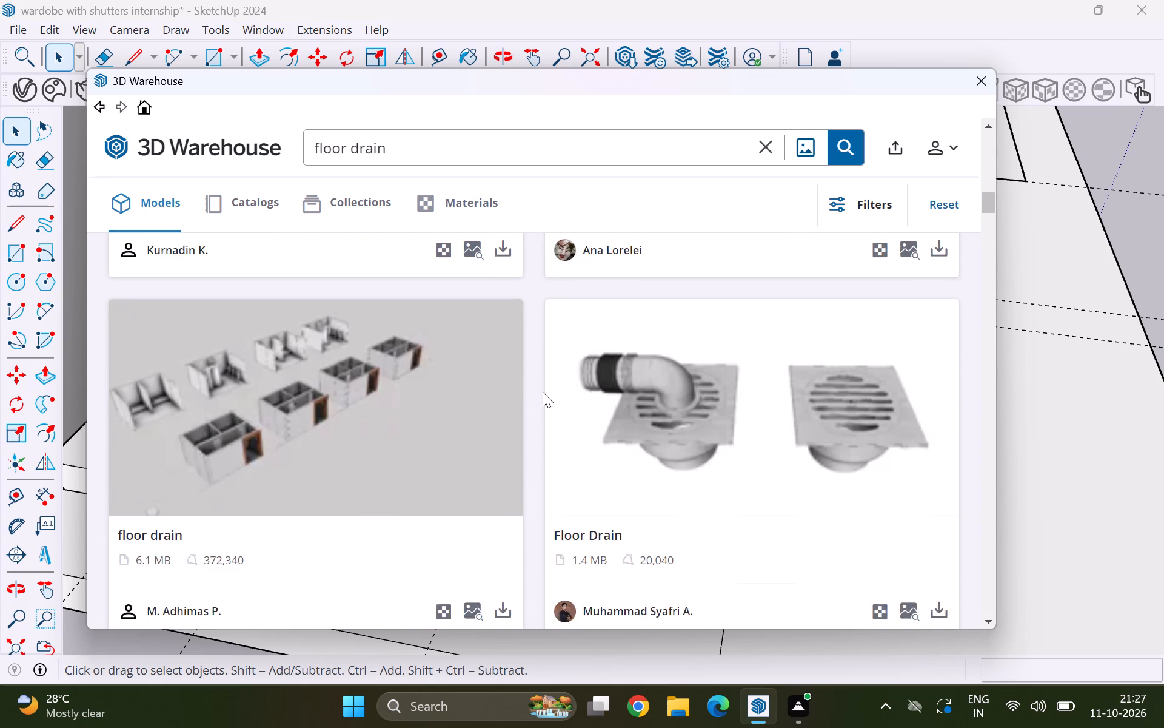
pyautogui.scroll(9, 543, 392)
pyautogui.scroll(-6, 543, 392)
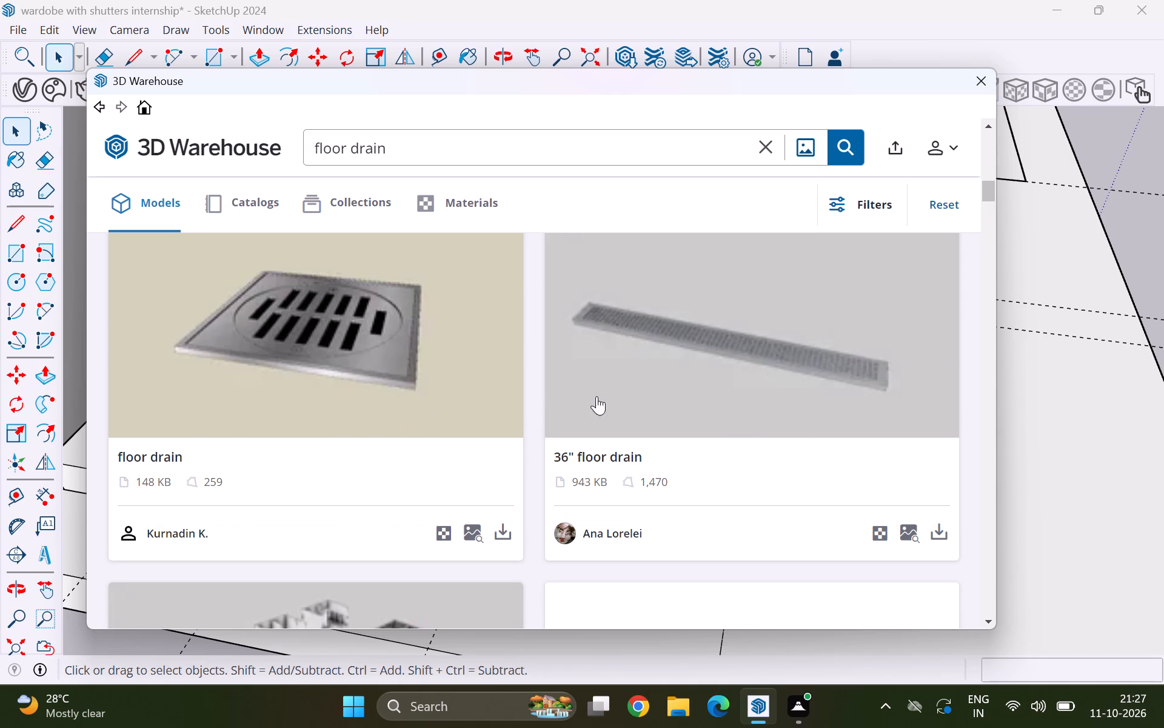
# Find models that look like the 36" floor drain and compare the linear drains offered for the floor recess.
pyautogui.click(912, 525)
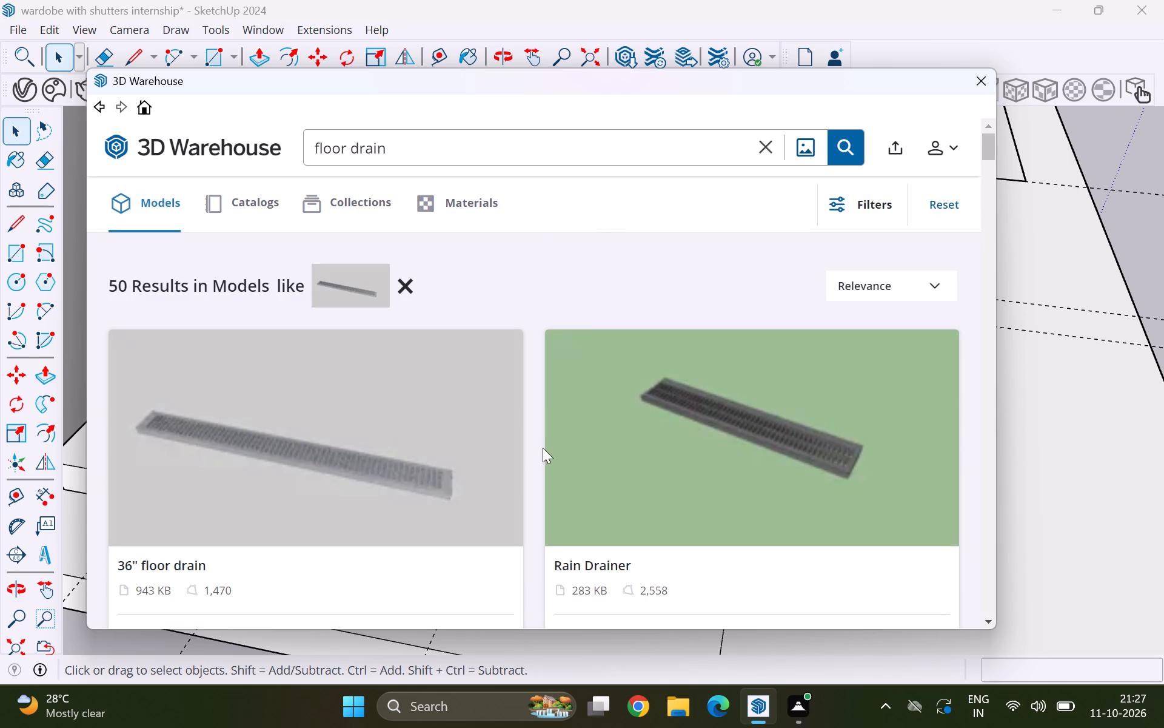
pyautogui.scroll(-5, 543, 450)
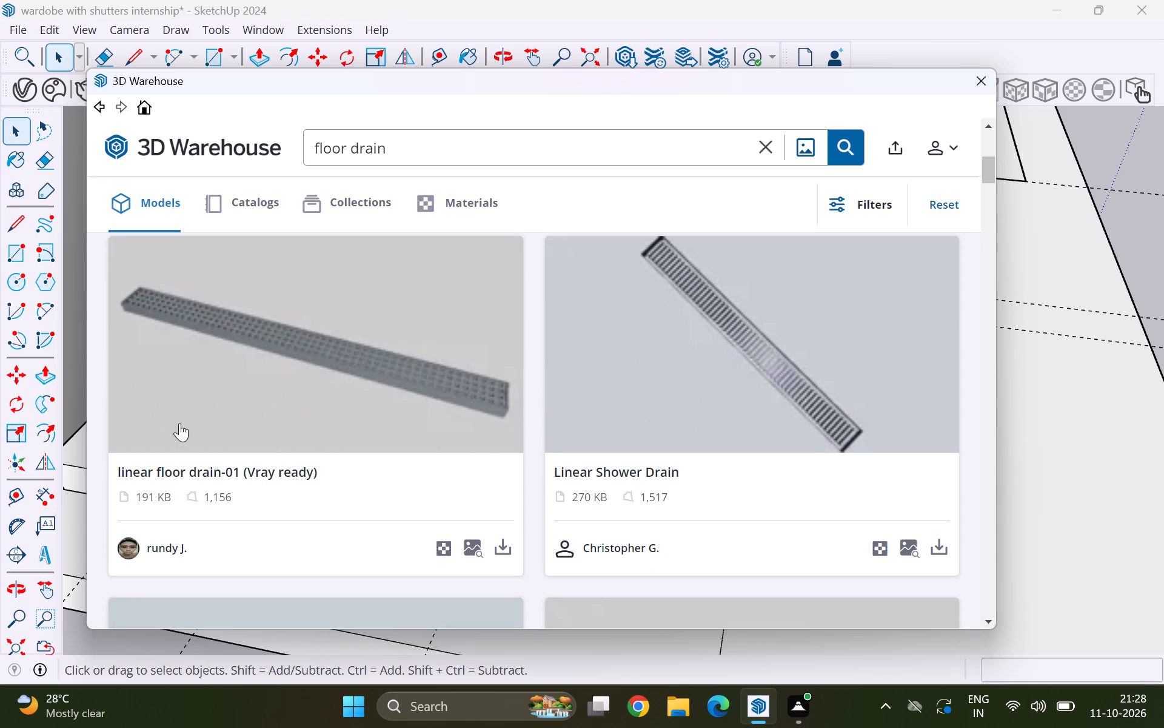
pyautogui.scroll(-2, 524, 402)
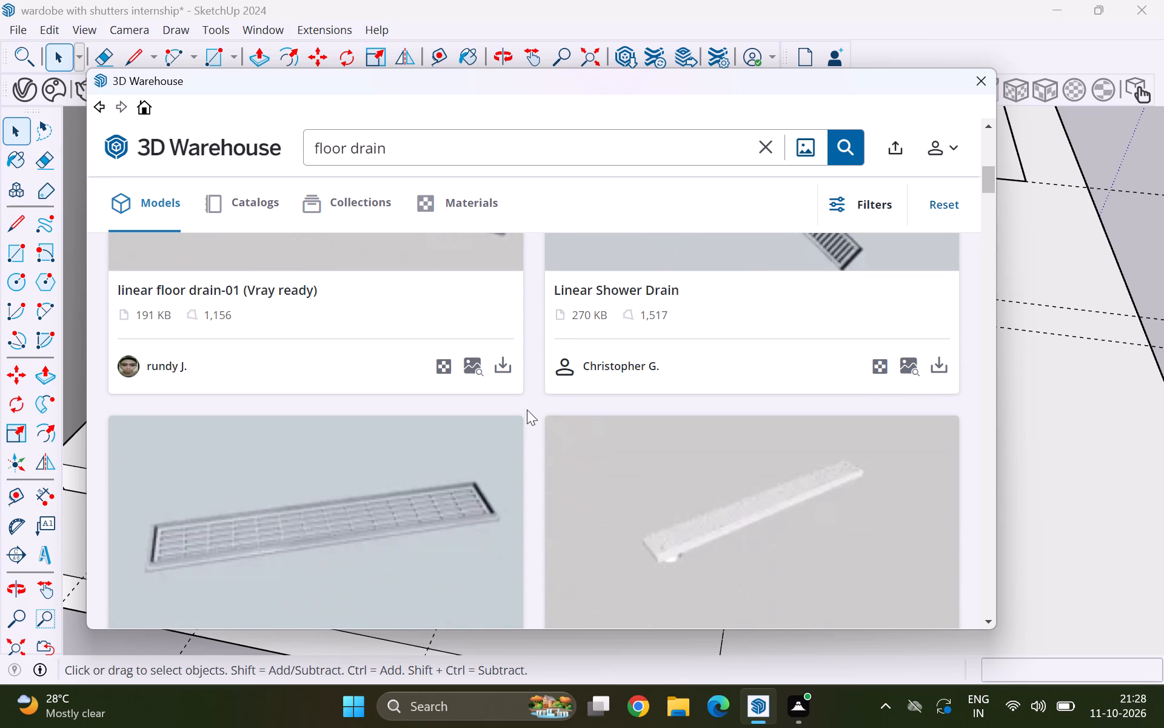
pyautogui.scroll(-5, 527, 409)
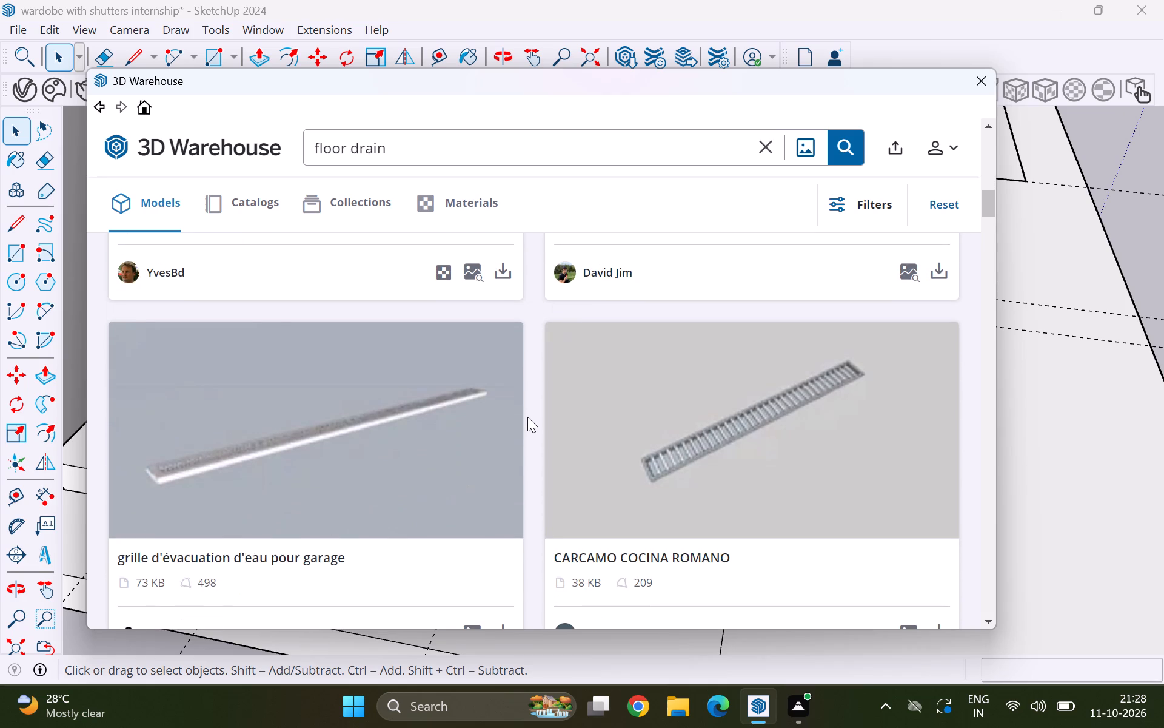
pyautogui.scroll(-4, 527, 417)
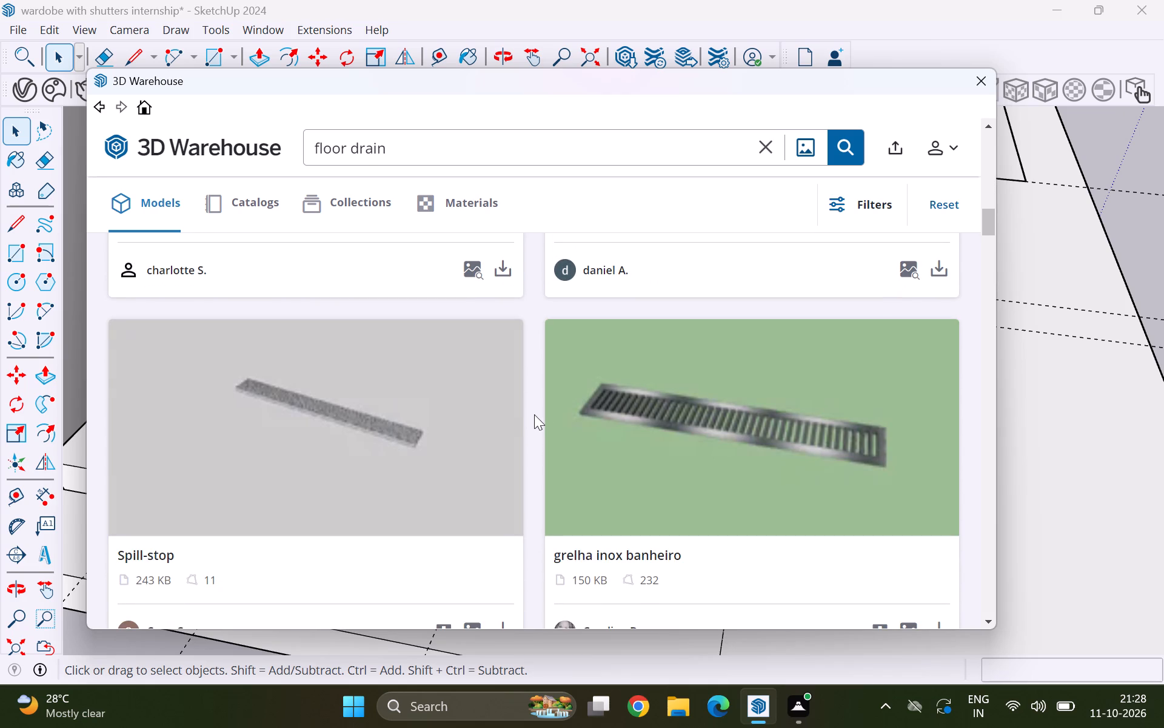
pyautogui.scroll(-5, 543, 409)
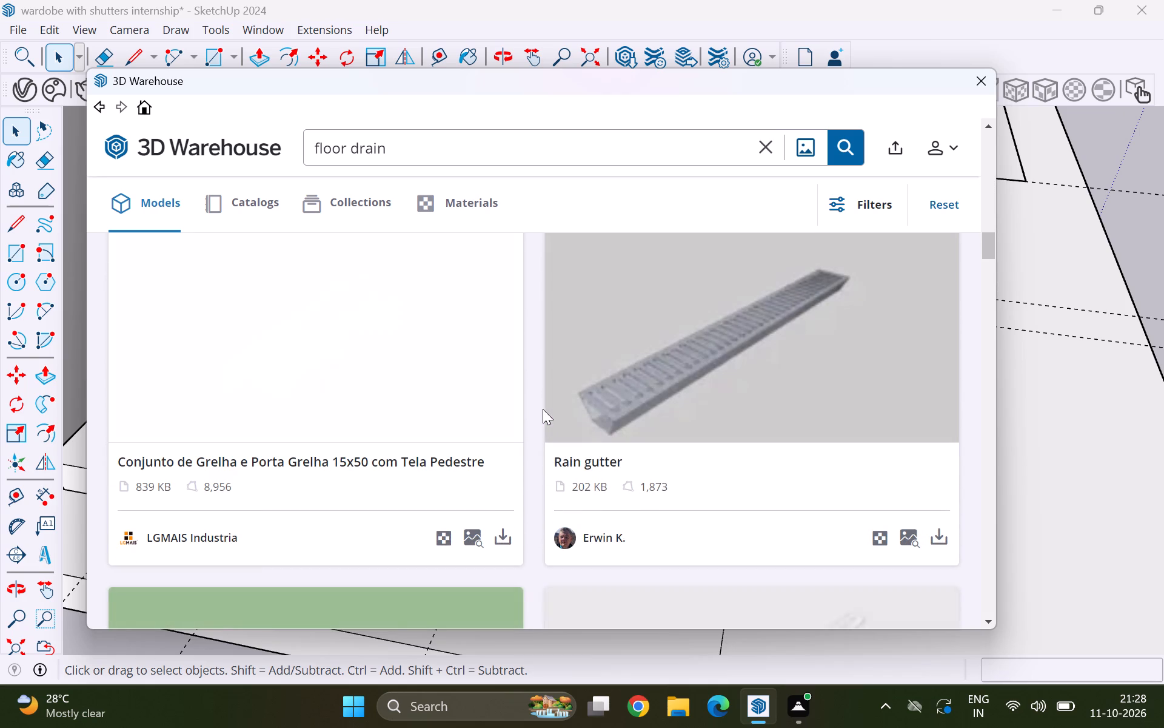
pyautogui.scroll(-7, 543, 409)
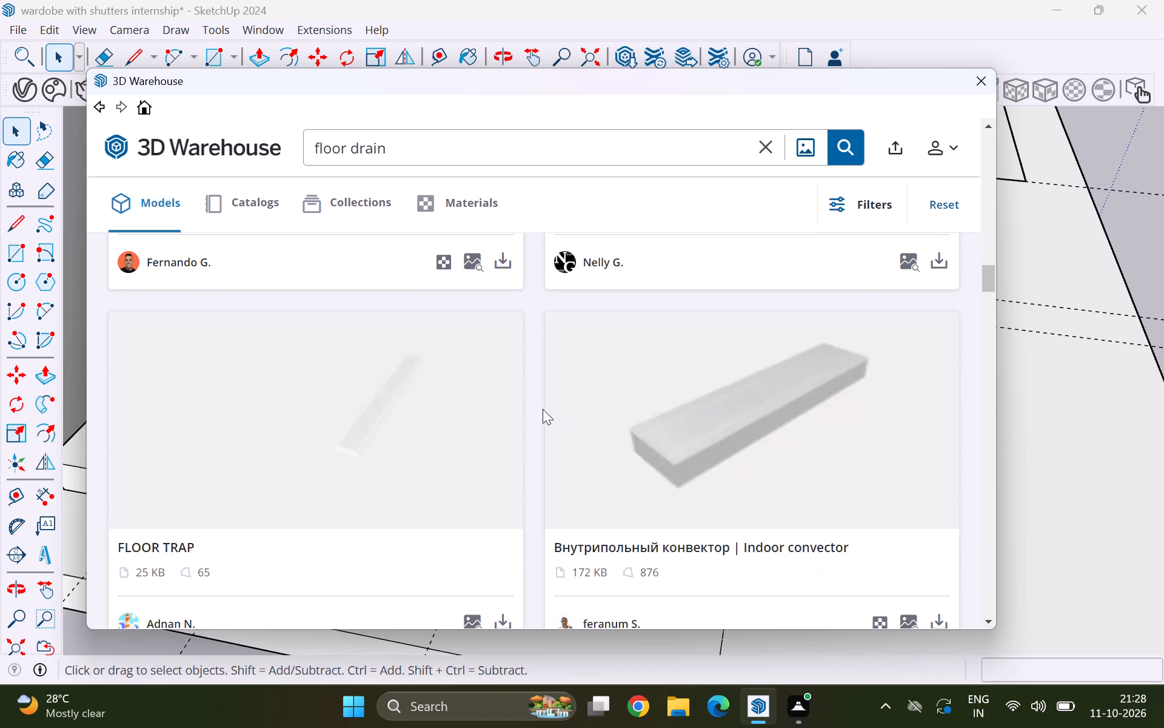
pyautogui.scroll(-5, 543, 409)
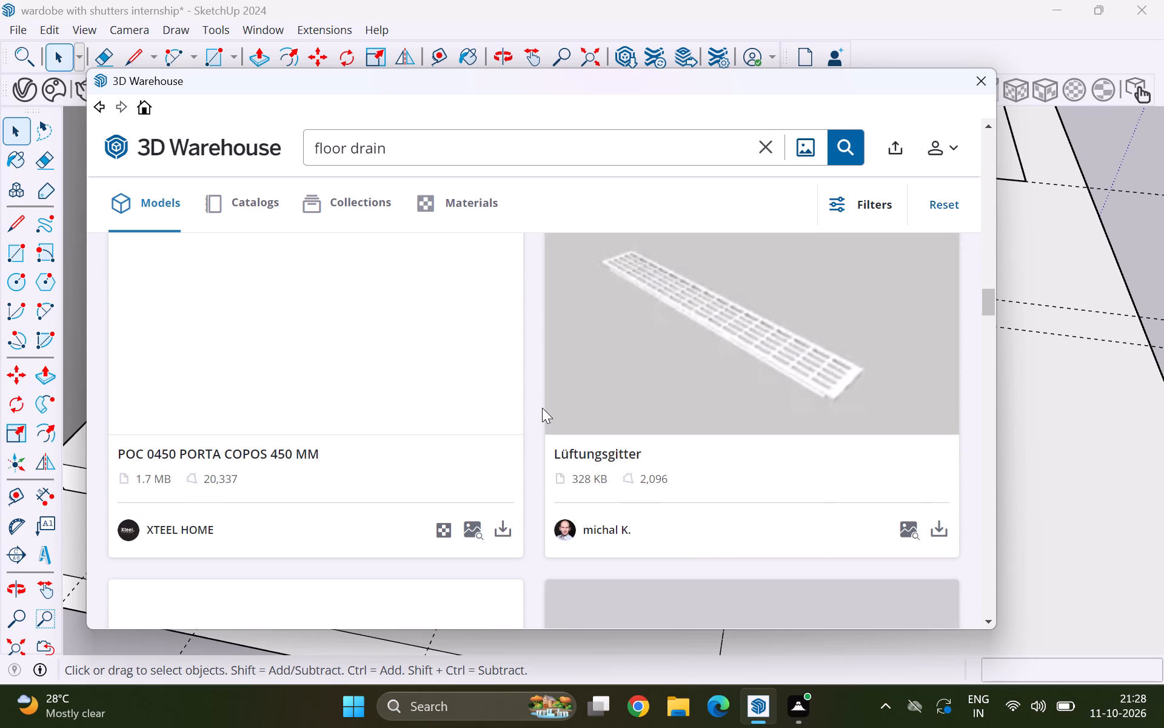
pyautogui.scroll(-5, 542, 408)
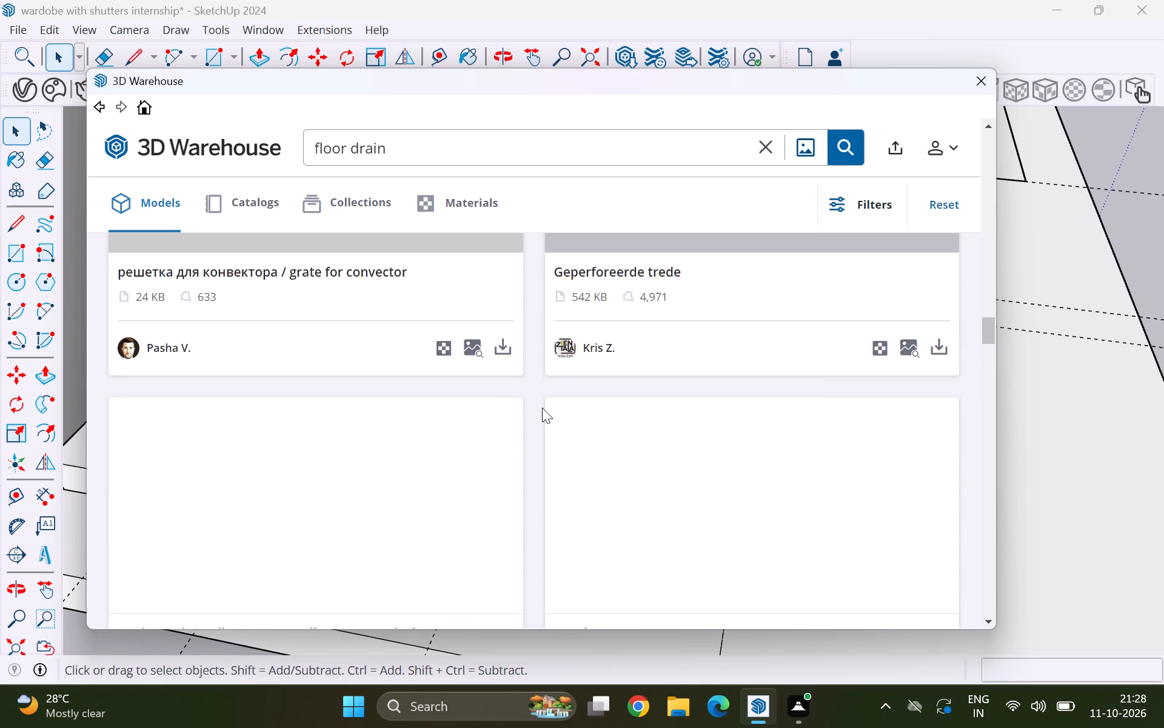
pyautogui.scroll(-3, 542, 408)
pyautogui.scroll(12, 542, 408)
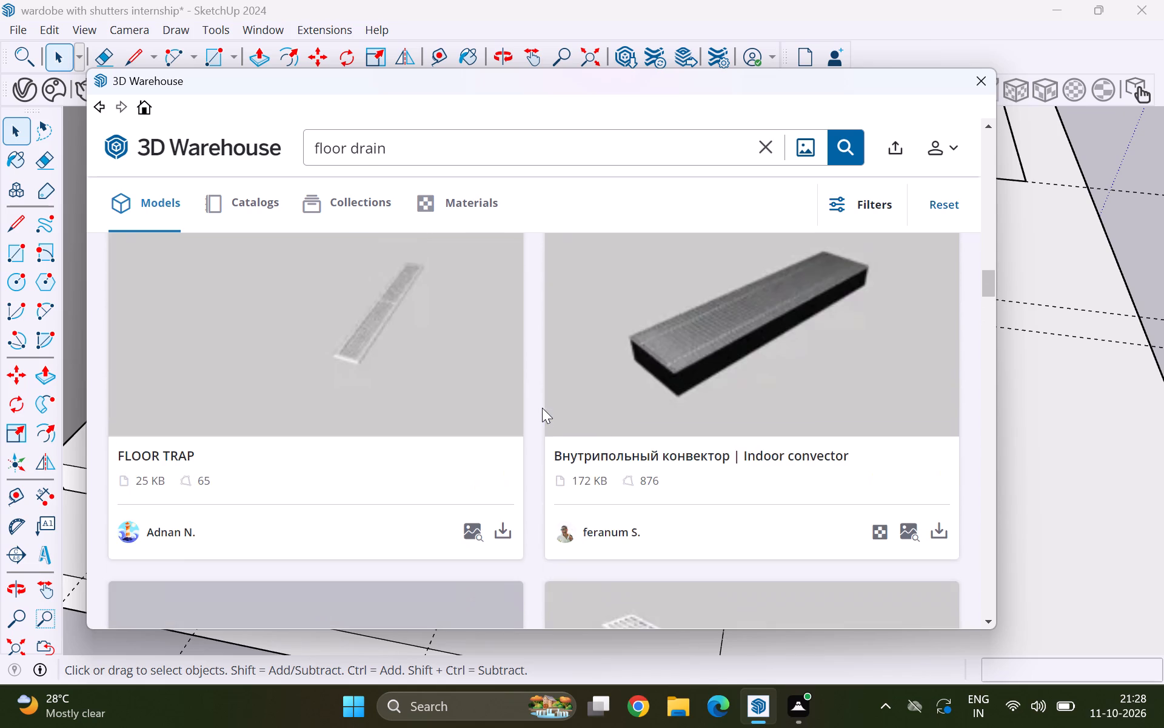
pyautogui.scroll(18, 542, 408)
pyautogui.scroll(12, 542, 408)
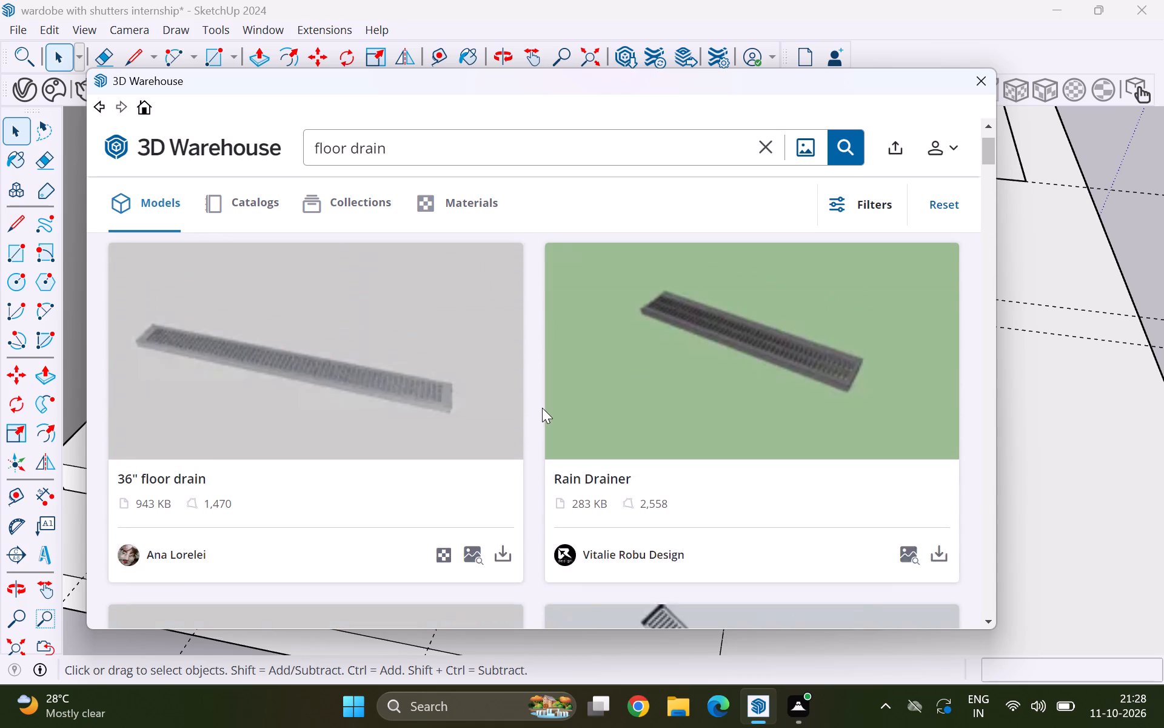
pyautogui.scroll(3, 542, 408)
pyautogui.scroll(-1, 530, 394)
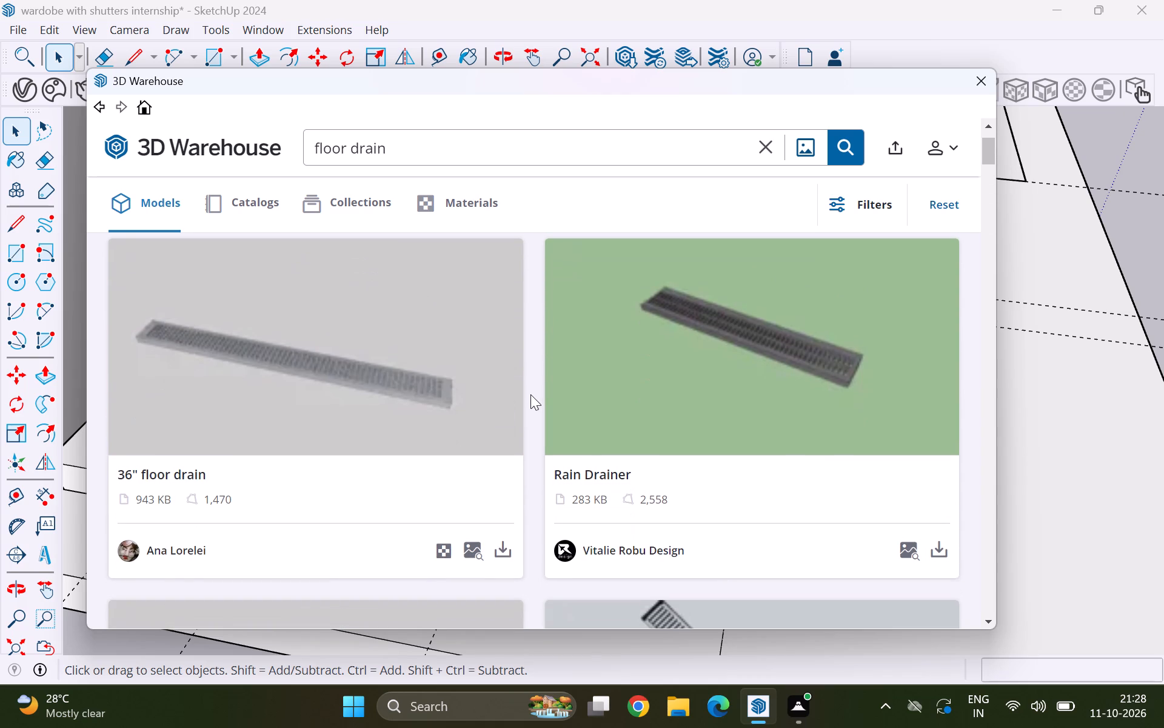
pyautogui.scroll(2, 818, 354)
pyautogui.scroll(-3, 589, 398)
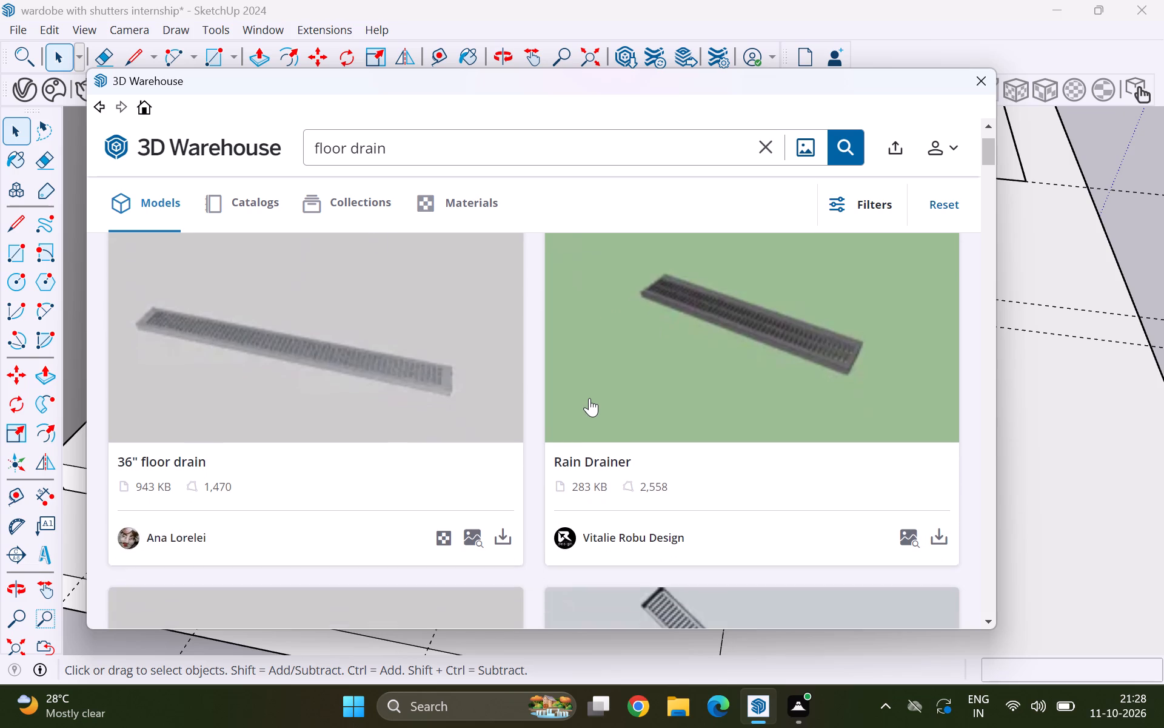
pyautogui.scroll(-2, 589, 398)
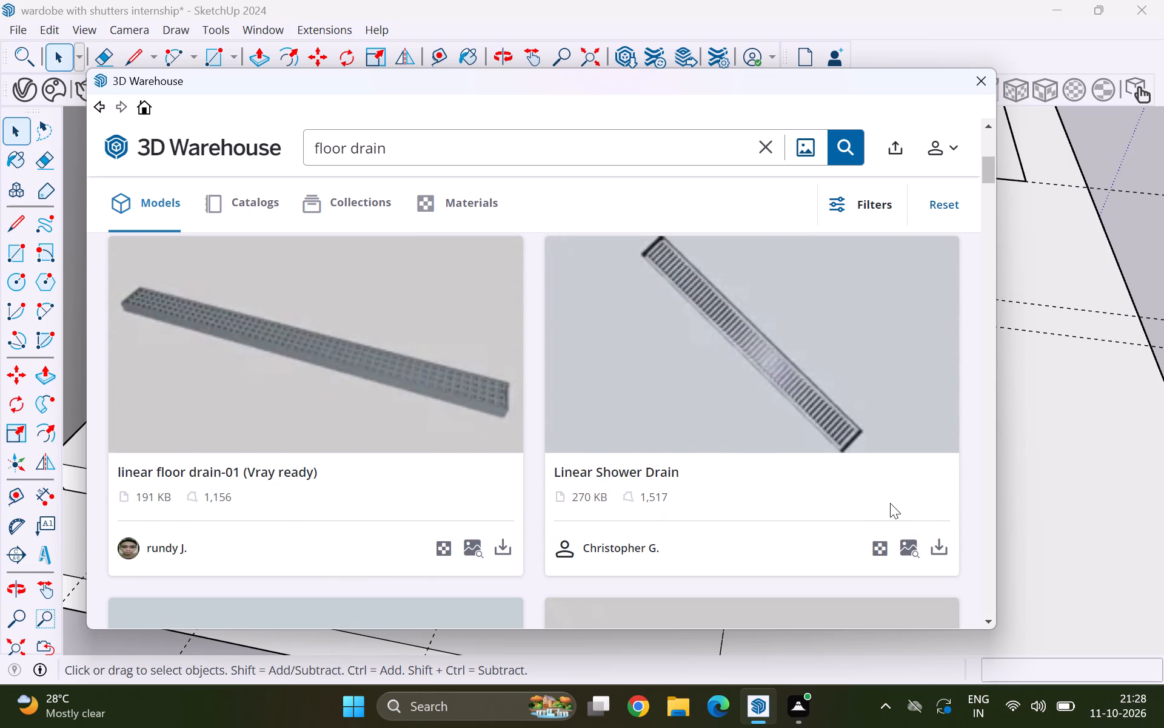
pyautogui.scroll(-3, 741, 402)
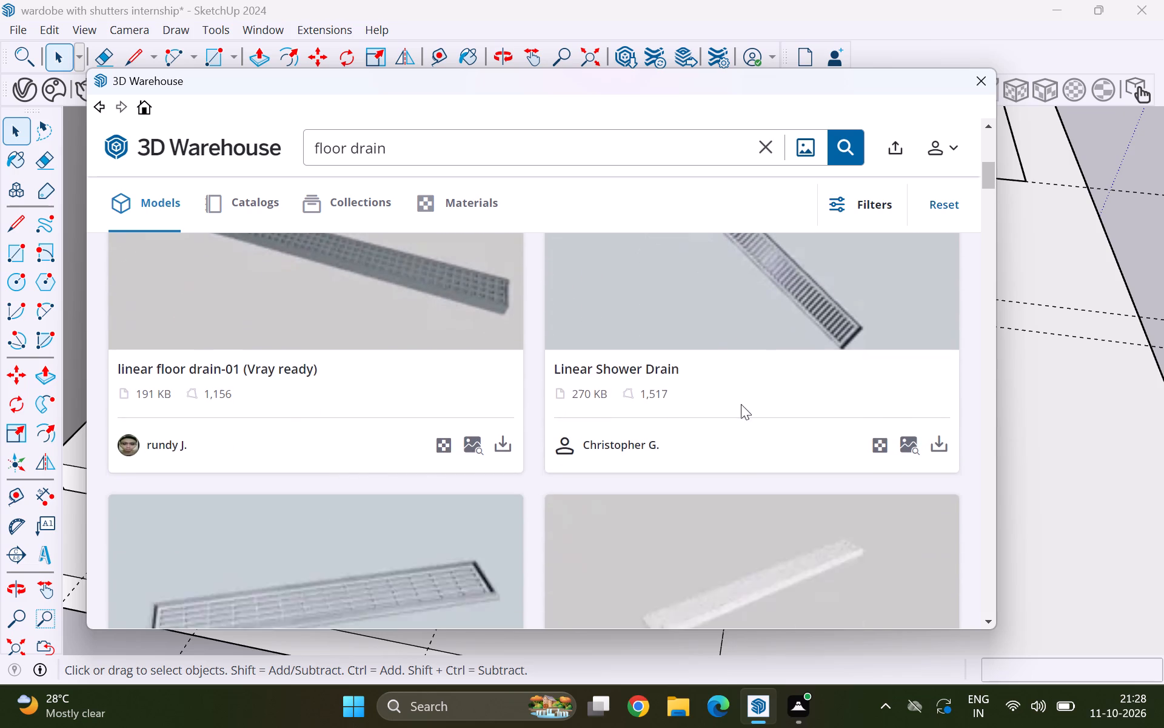
pyautogui.scroll(-4, 741, 404)
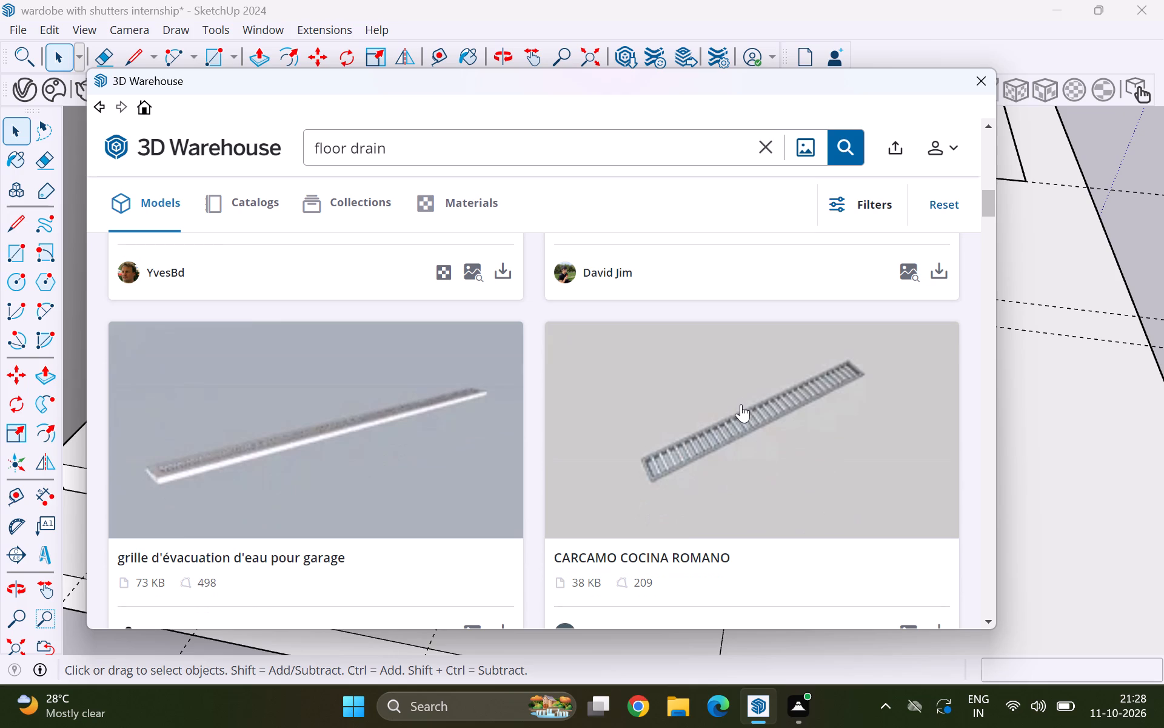
# Download the Linear Shower Drain directly into the open model.
pyautogui.scroll(7, 741, 404)
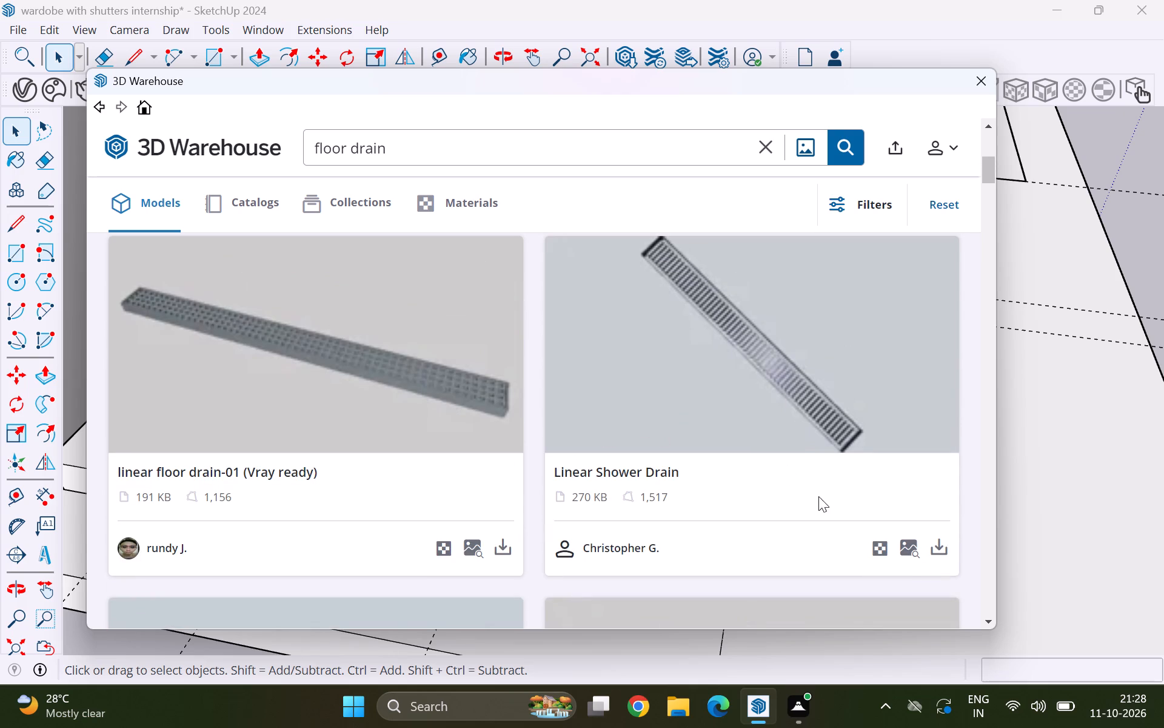
pyautogui.scroll(7, 757, 442)
pyautogui.scroll(-4, 683, 431)
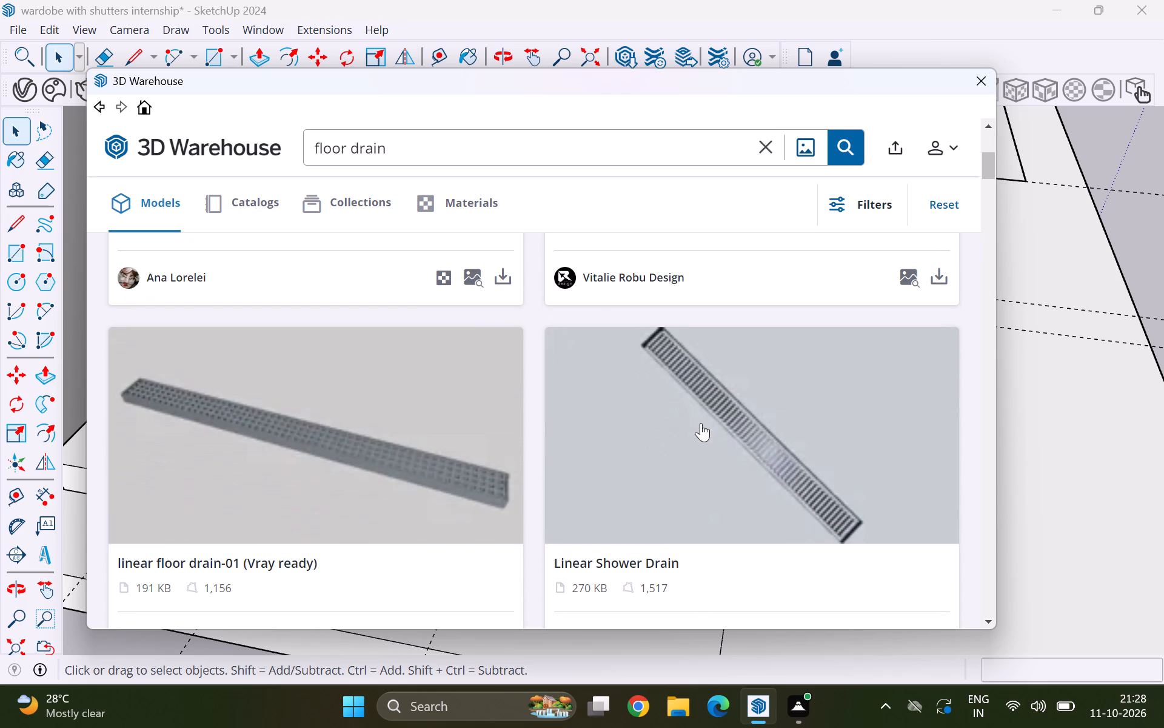
pyautogui.scroll(-2, 791, 439)
pyautogui.click(942, 467)
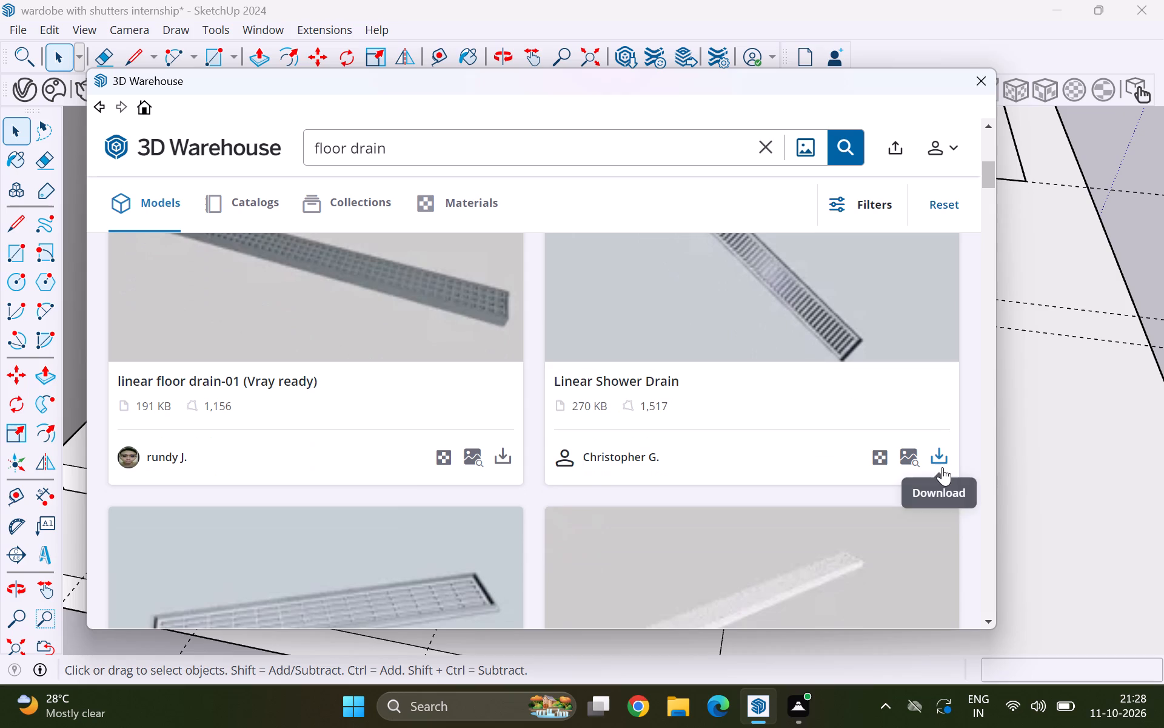
pyautogui.click(470, 376)
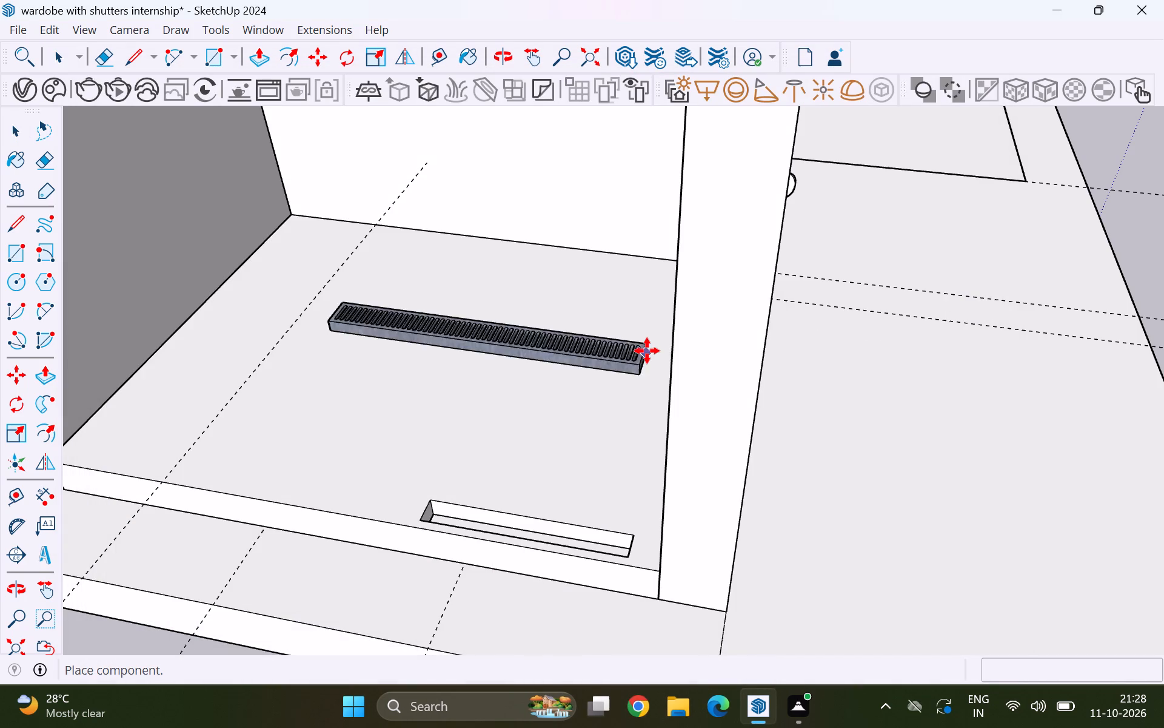
# Place the downloaded drain over the floor recess, snapped to the recess endpoint nearest the partition wall.
pyautogui.scroll(-4, 647, 356)
pyautogui.scroll(4, 621, 443)
pyautogui.scroll(4, 613, 491)
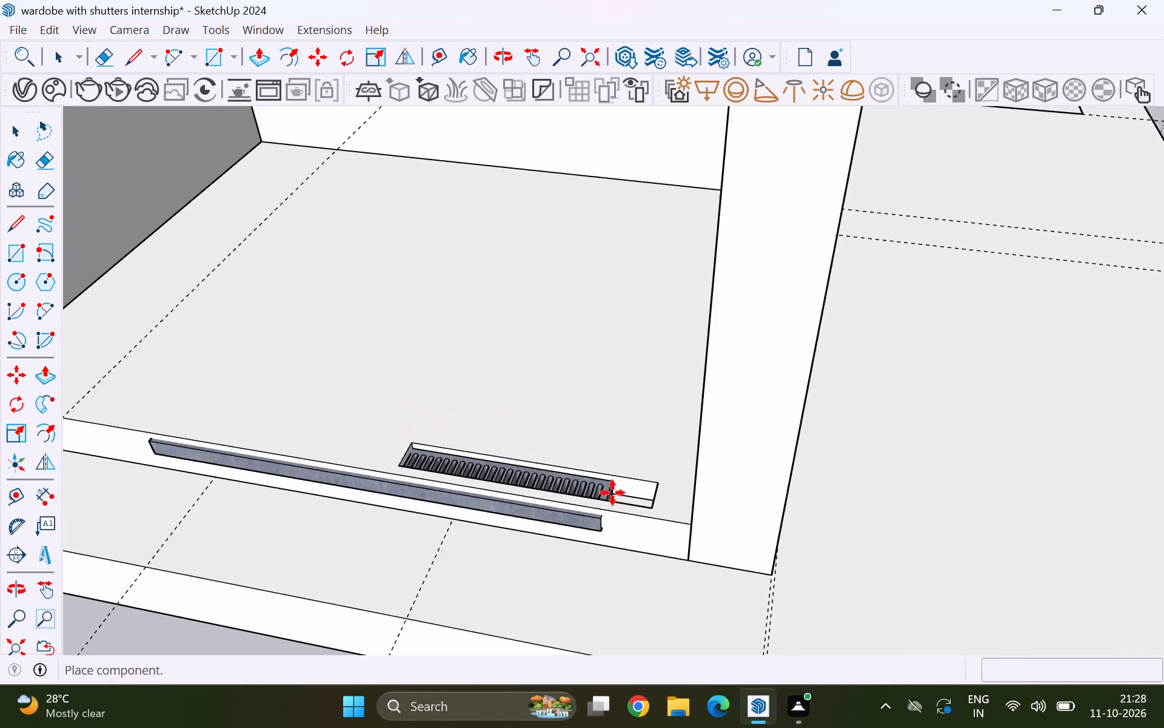
pyautogui.scroll(4, 603, 496)
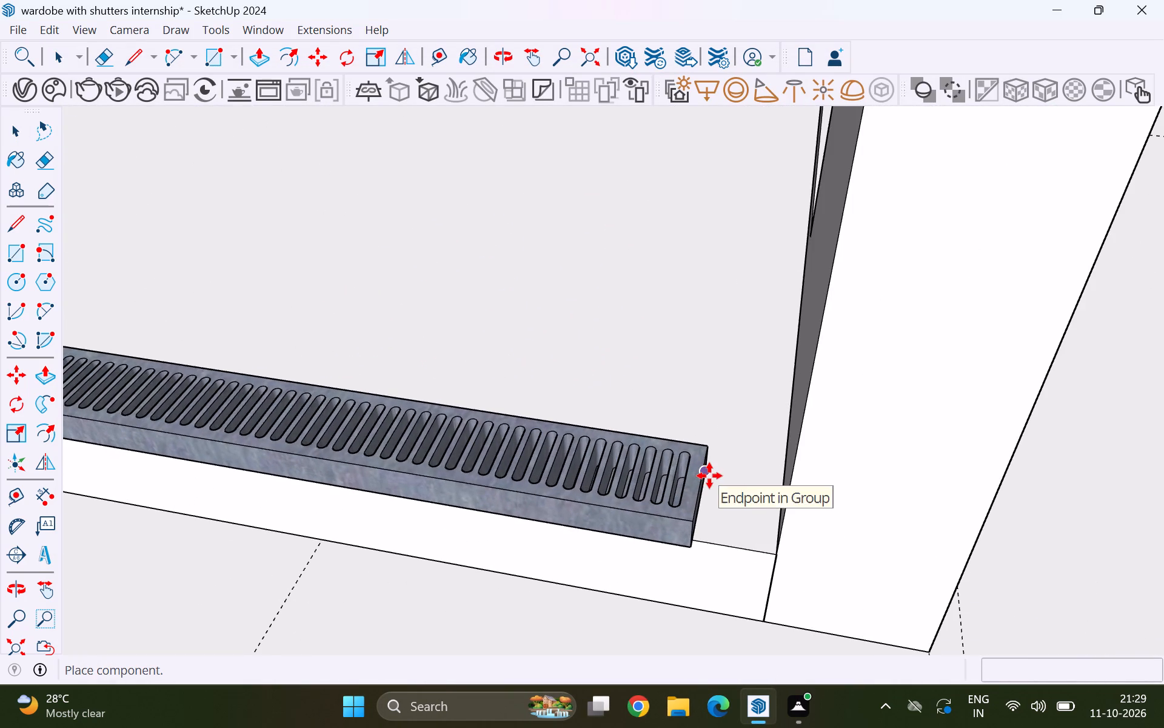
pyautogui.click(709, 476)
pyautogui.press('space')
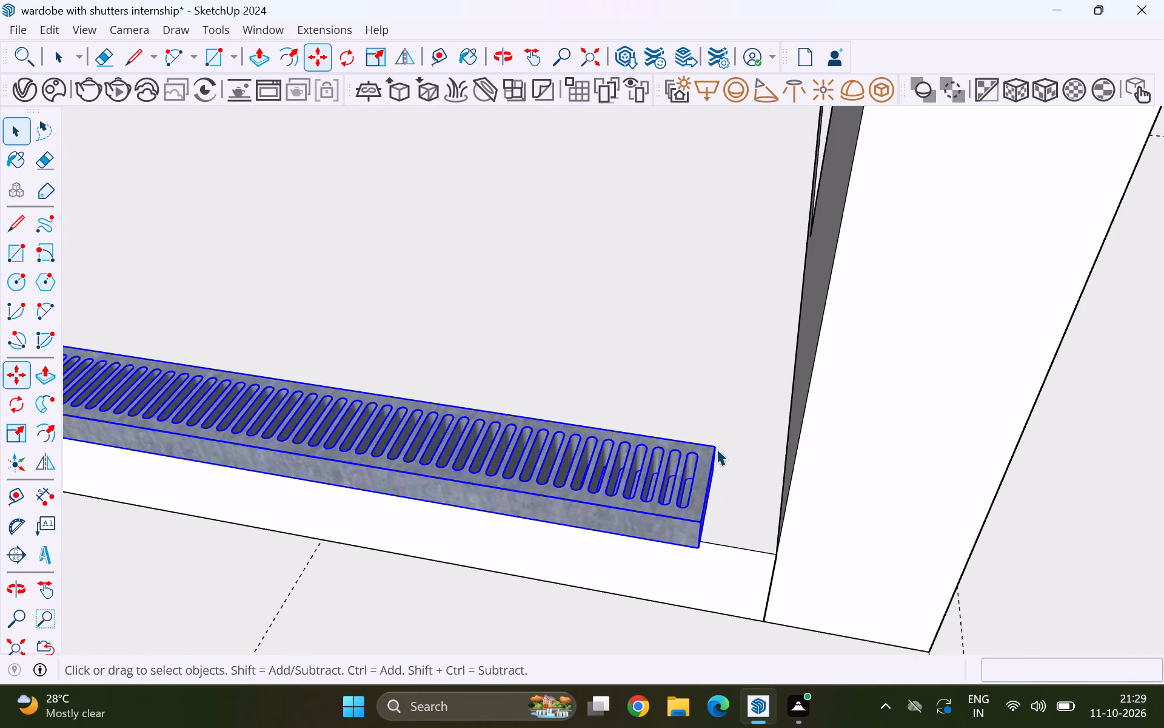
pyautogui.scroll(-12, 726, 426)
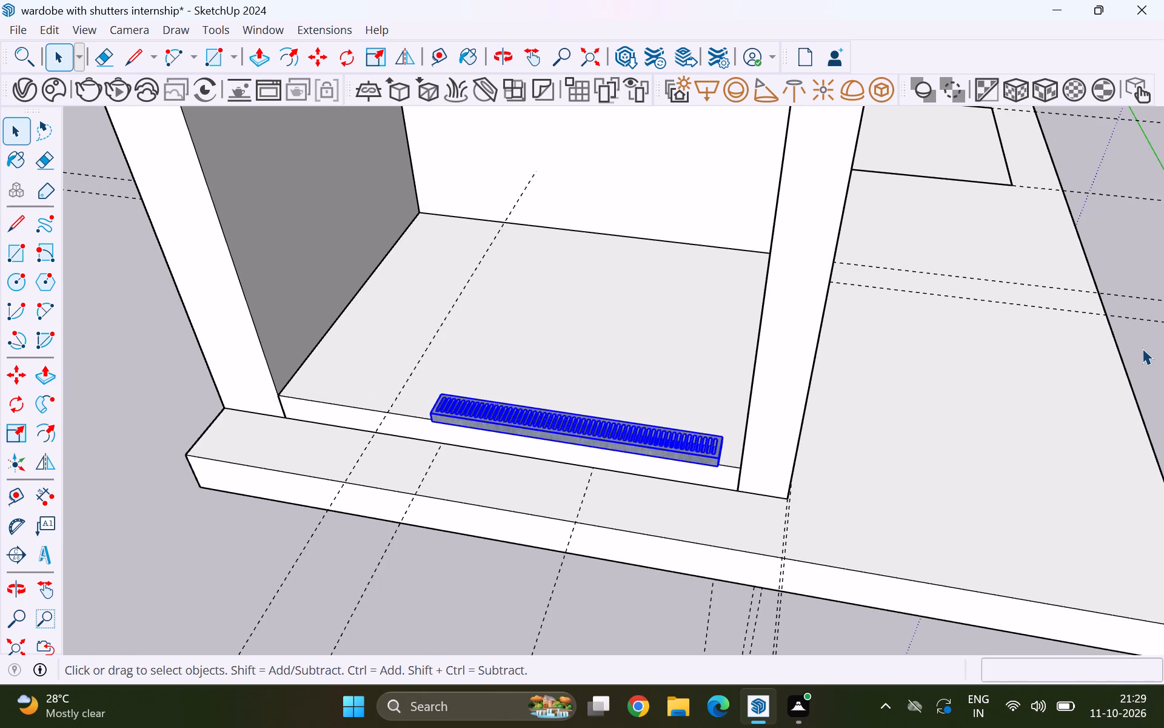
pyautogui.click(1142, 348)
# Measure the placed drain's length along its front bottom edge, without creating a guide.
pyautogui.moveTo(483, 460); pyautogui.dragTo(590, 507, button='middle')
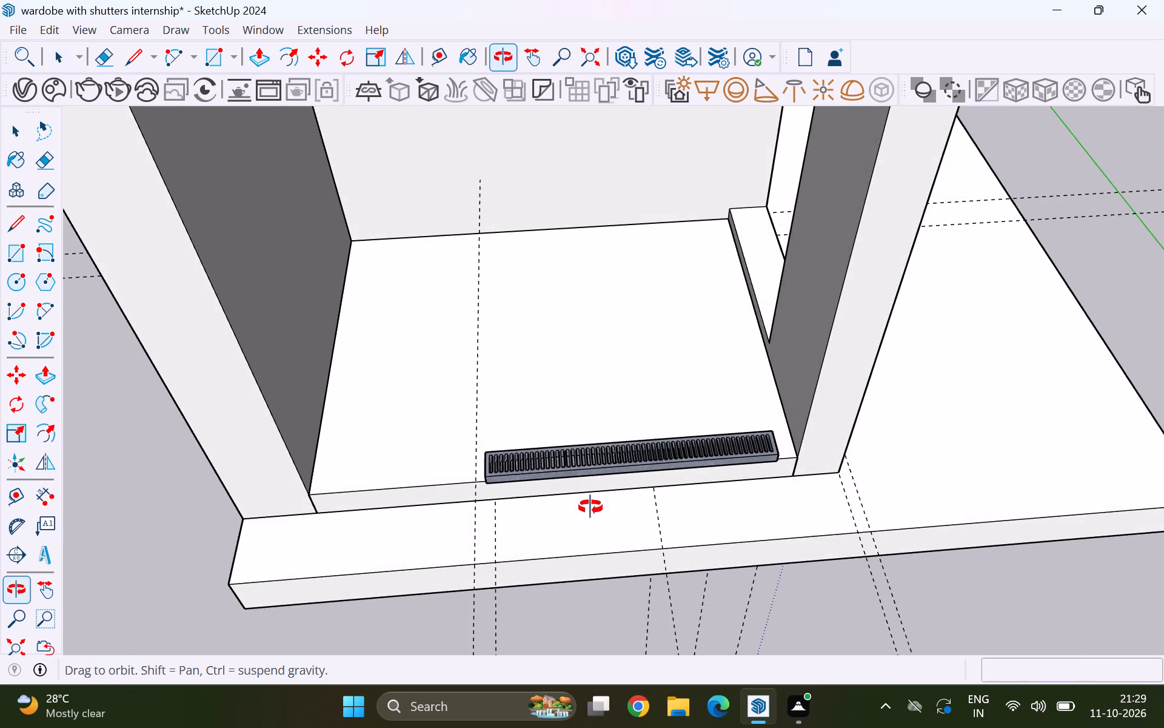
pyautogui.moveTo(590, 507); pyautogui.dragTo(624, 551, button='middle')
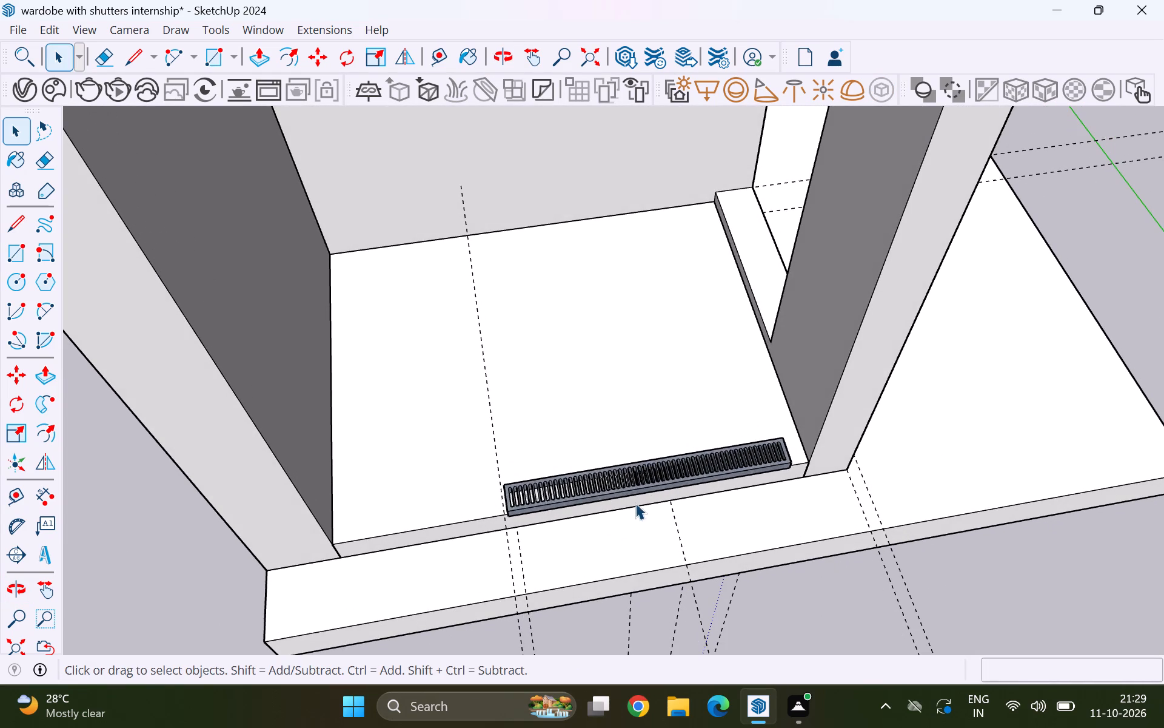
pyautogui.scroll(-2, 552, 456)
pyautogui.scroll(1, 546, 490)
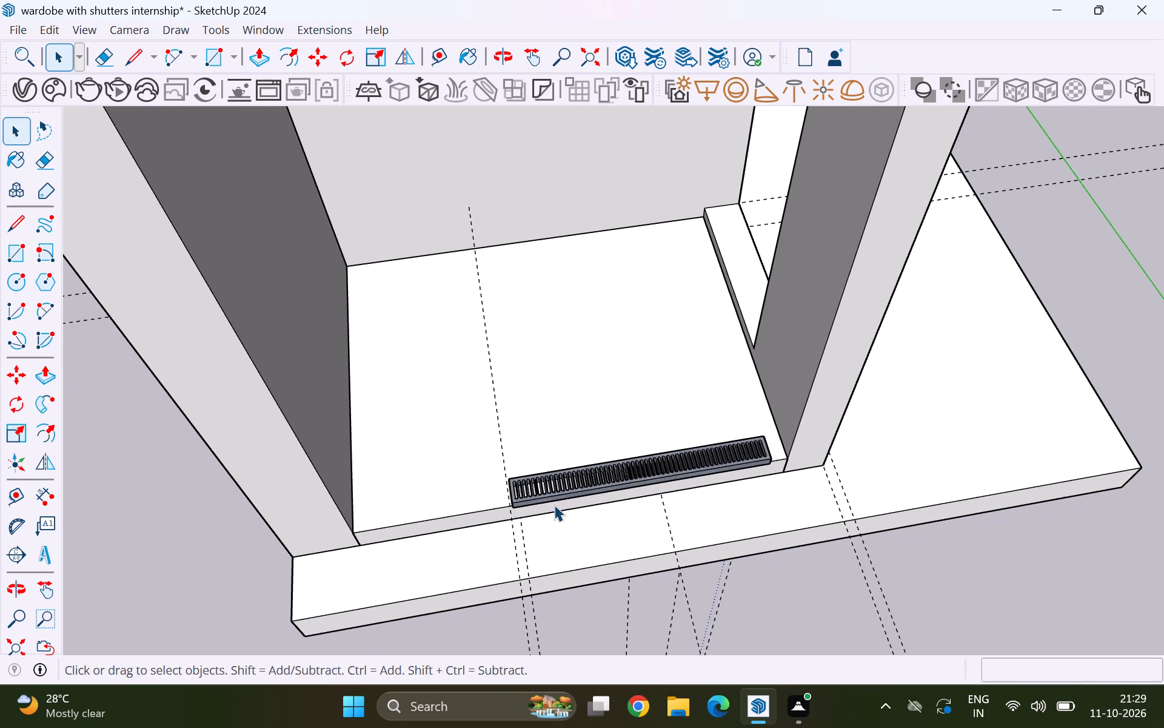
pyautogui.moveTo(554, 505); pyautogui.dragTo(518, 402, button='middle')
pyautogui.scroll(2, 554, 503)
pyautogui.moveTo(537, 438); pyautogui.dragTo(515, 383, button='middle')
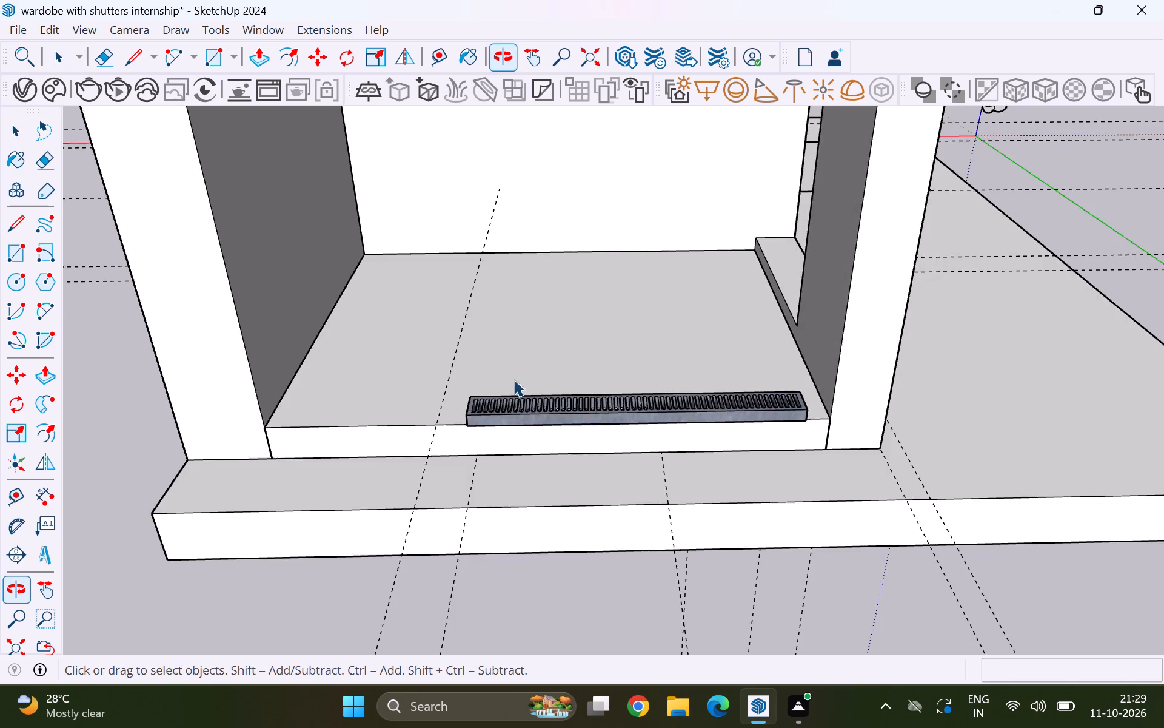
pyautogui.scroll(9, 522, 420)
pyautogui.press('t')
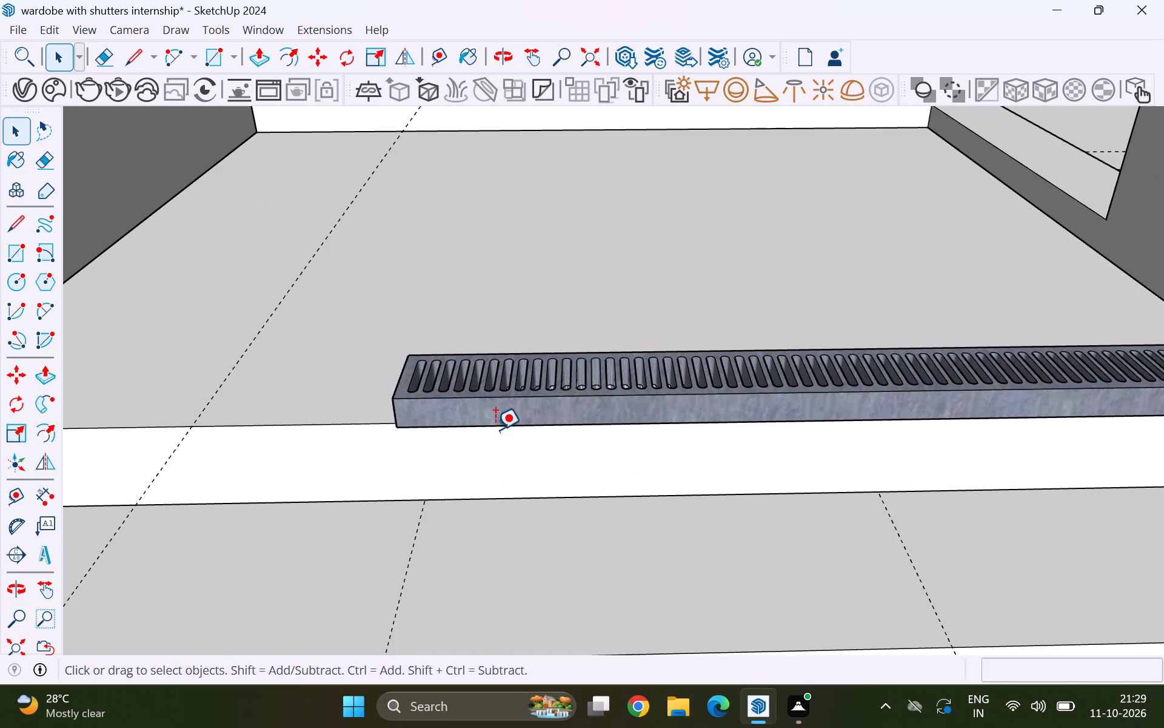
pyautogui.click(393, 423)
pyautogui.scroll(-3, 346, 447)
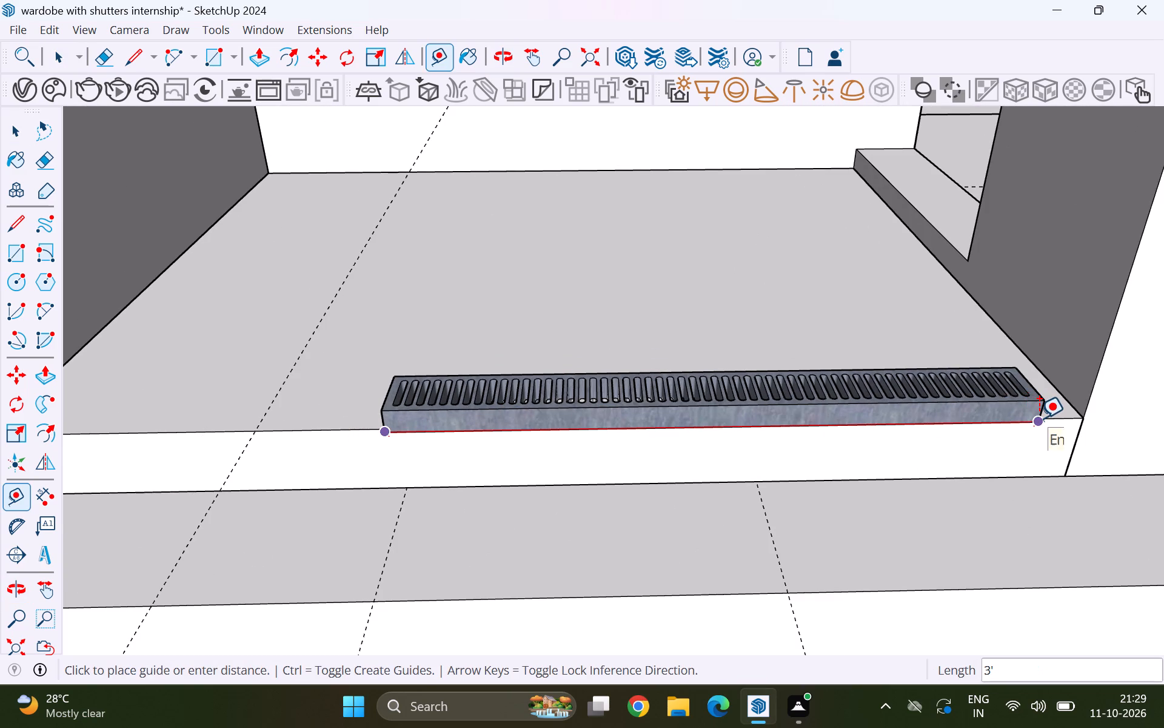
pyautogui.press('space')
# Measure the drain's width along its bottom end edge and across its top face, without creating guides.
pyautogui.scroll(-8, 647, 334)
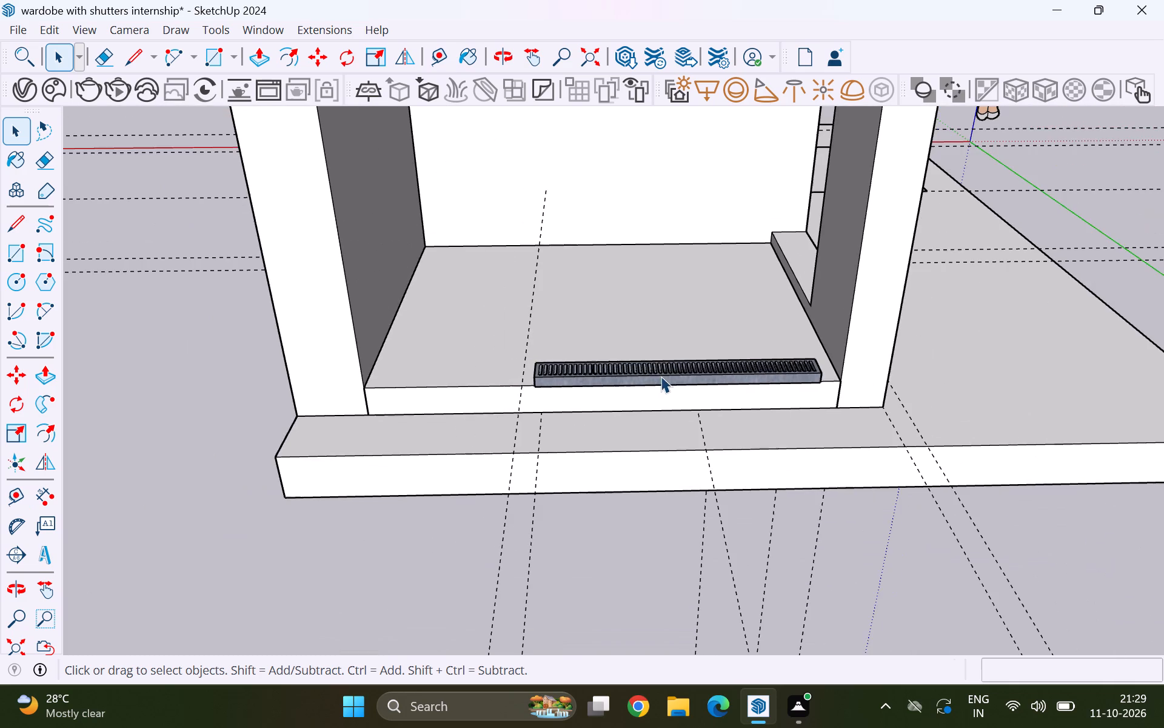
pyautogui.moveTo(666, 379); pyautogui.dragTo(866, 406, button='middle')
pyautogui.scroll(6, 660, 399)
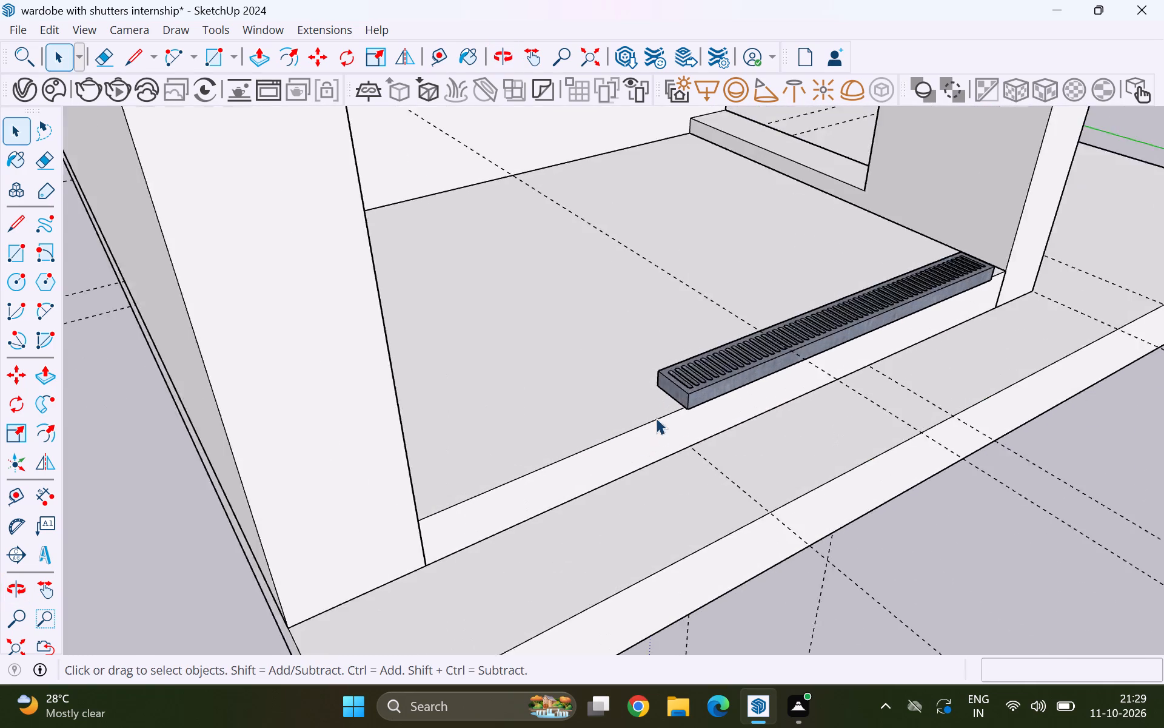
pyautogui.scroll(16, 679, 403)
pyautogui.press('t')
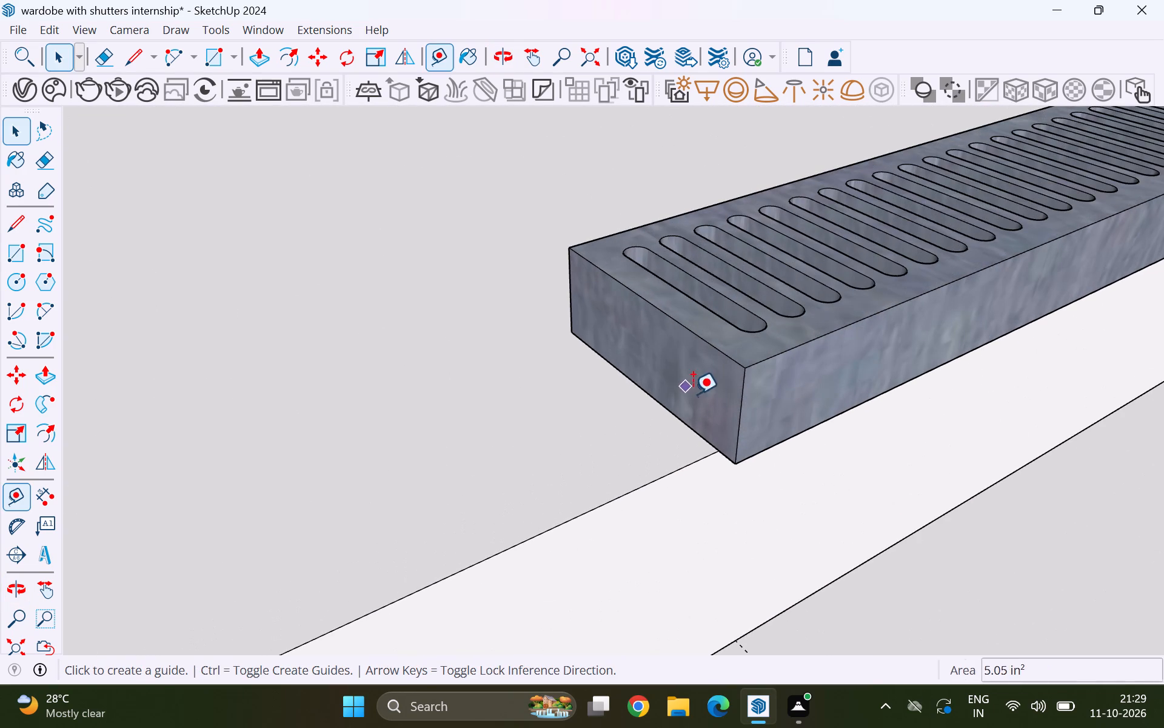
pyautogui.click(732, 465)
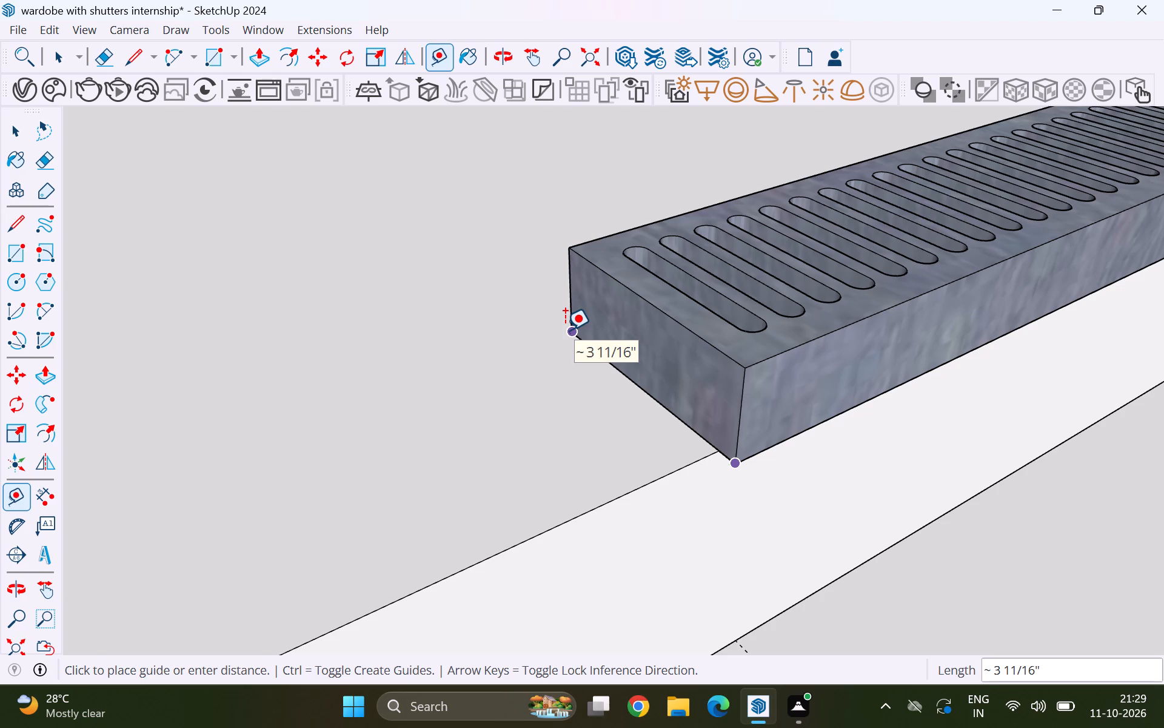
pyautogui.press('space')
pyautogui.moveTo(541, 394); pyautogui.dragTo(604, 460, button='middle')
pyautogui.scroll(1, 567, 414)
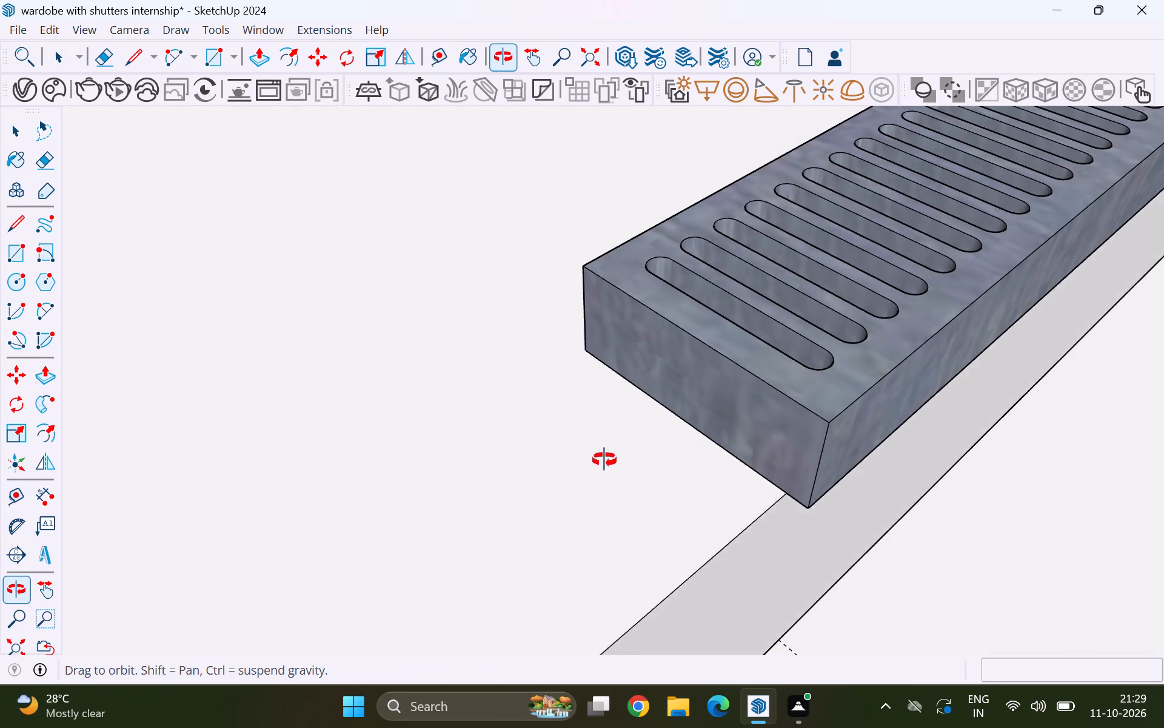
pyautogui.moveTo(604, 460); pyautogui.dragTo(613, 502, button='middle')
pyautogui.press('t')
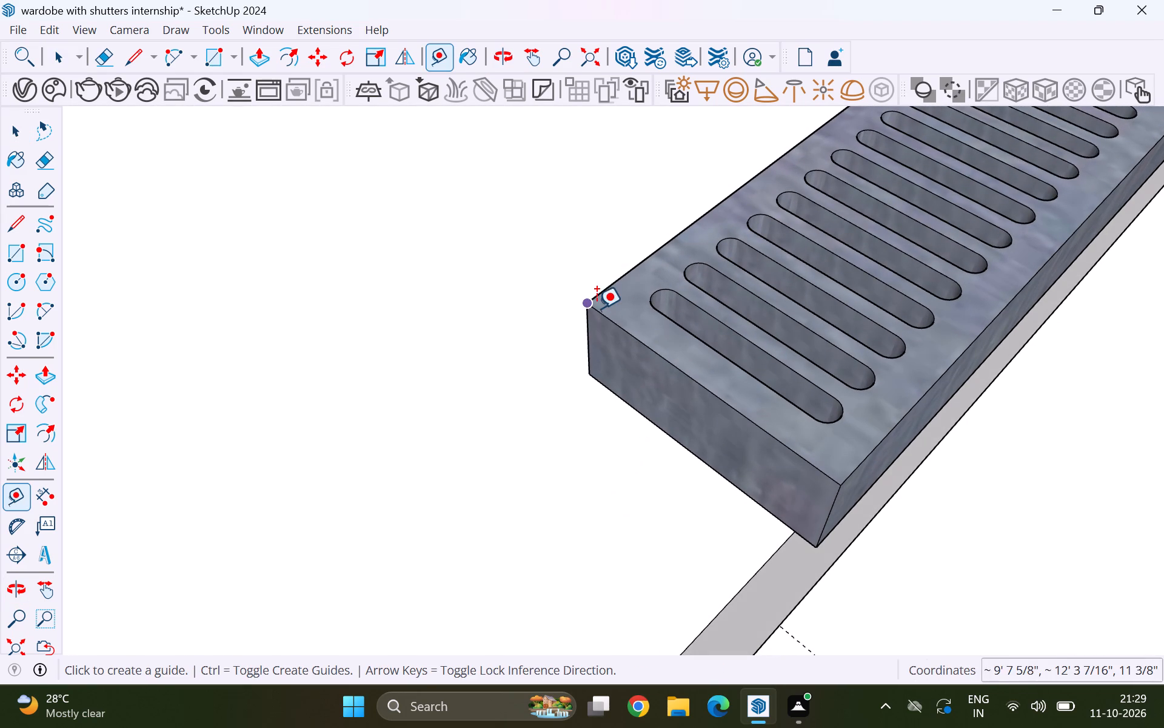
pyautogui.click(606, 283)
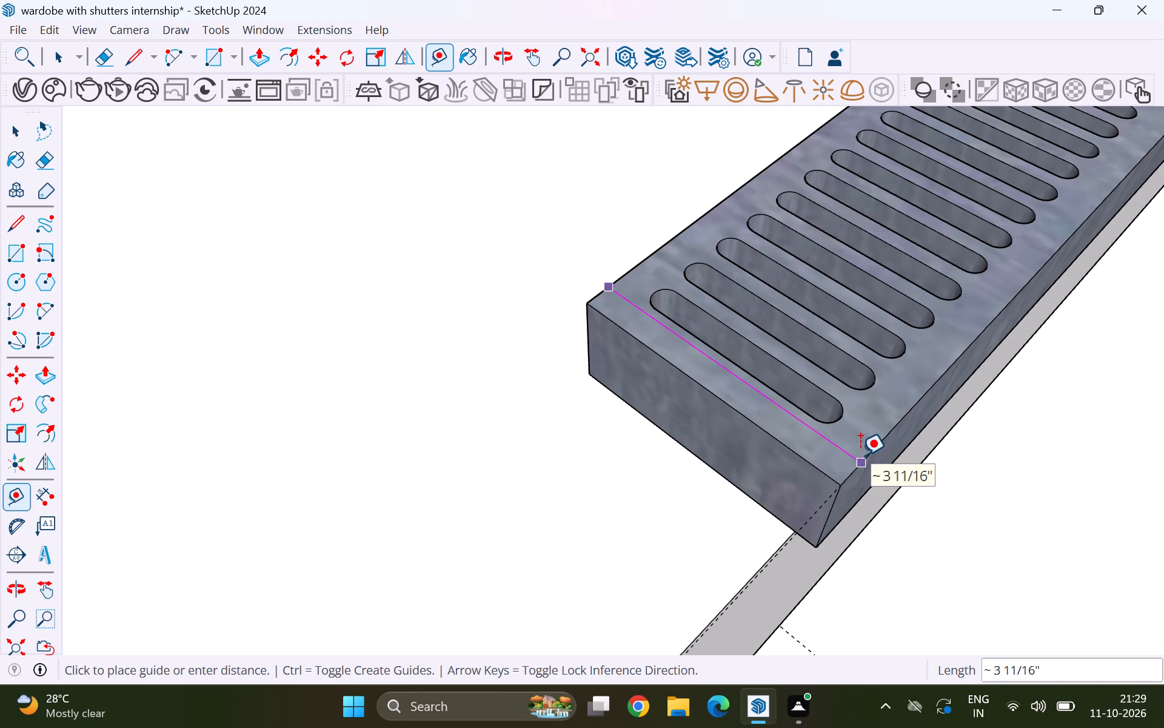
pyautogui.press('space')
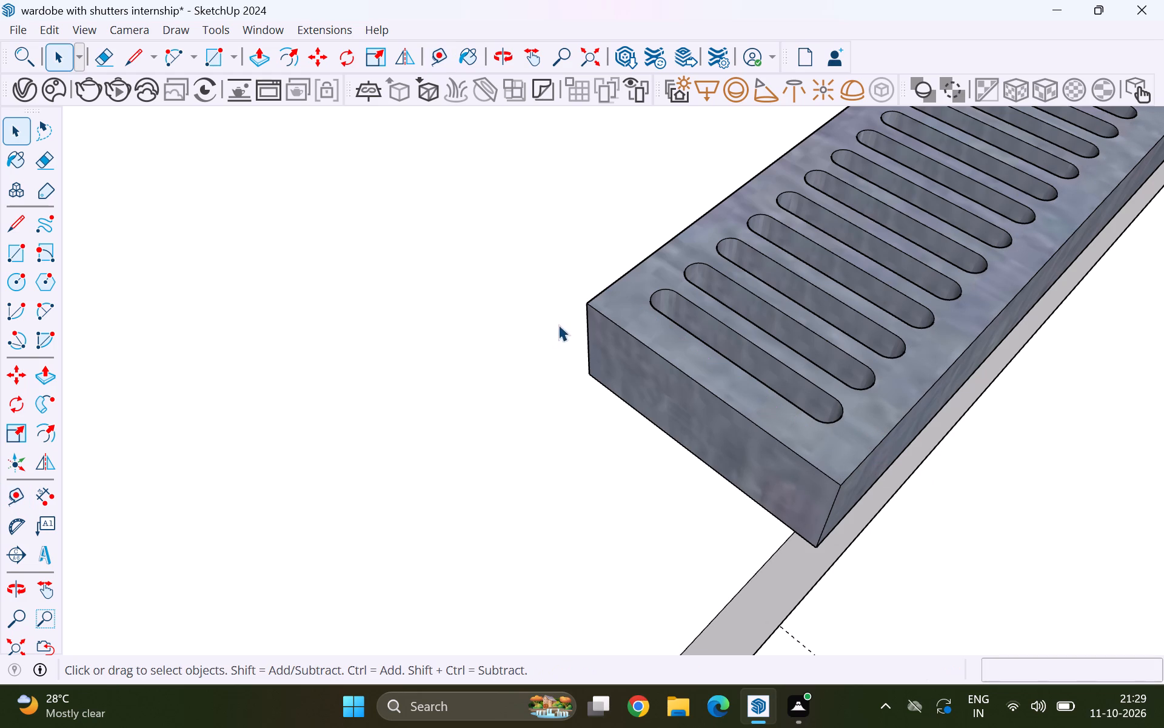
# Move the linear drain off the floor recess to the open area outside the room, in front of the floor slab.
pyautogui.scroll(-17, 543, 336)
pyautogui.scroll(-7, 535, 385)
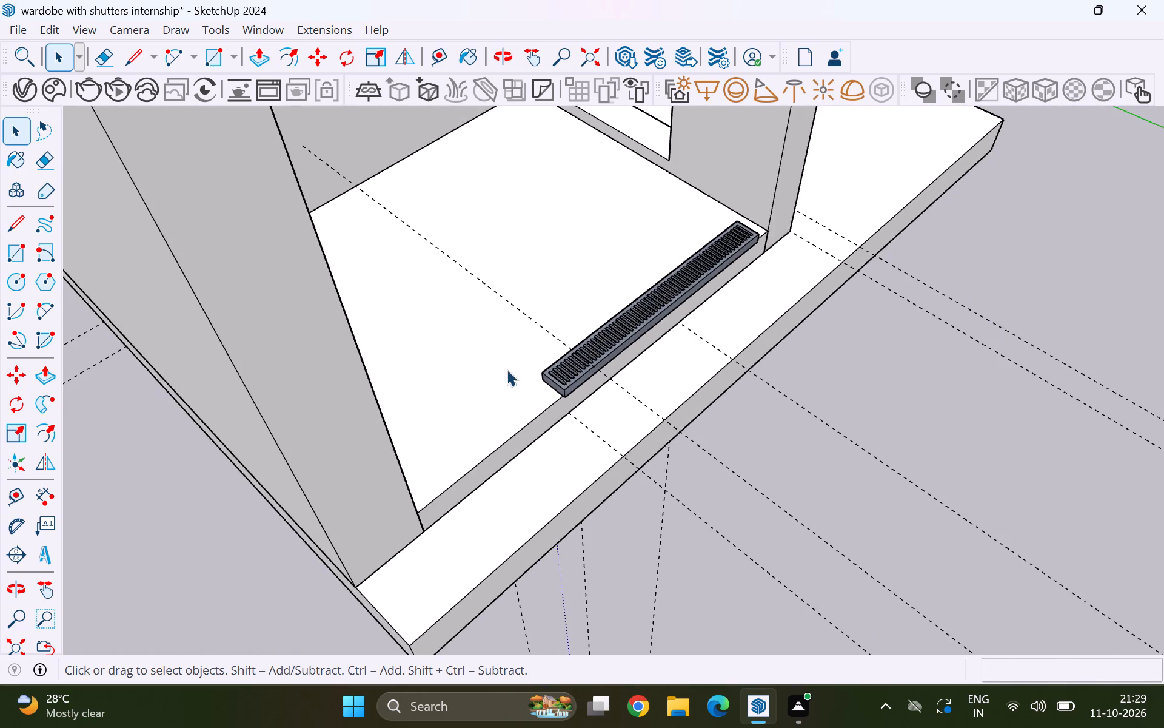
pyautogui.scroll(-6, 492, 376)
pyautogui.scroll(5, 570, 376)
pyautogui.moveTo(599, 342); pyautogui.dragTo(458, 380, button='middle')
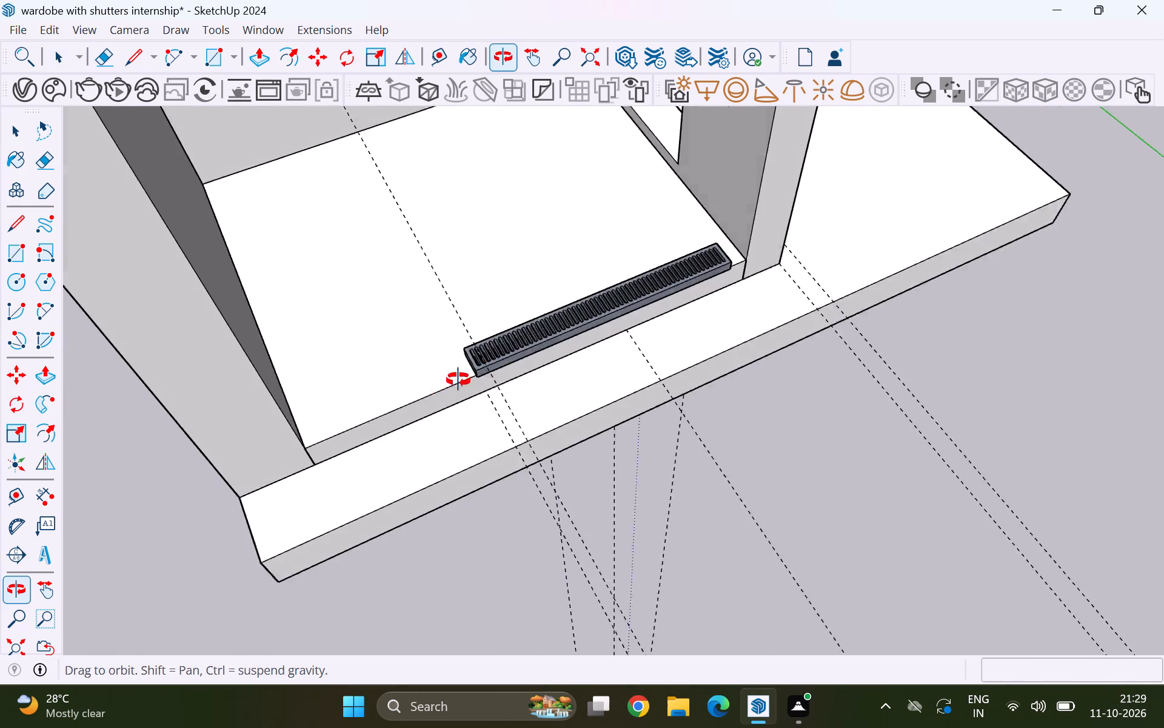
pyautogui.moveTo(458, 380); pyautogui.dragTo(430, 388, button='middle')
pyautogui.click(687, 290)
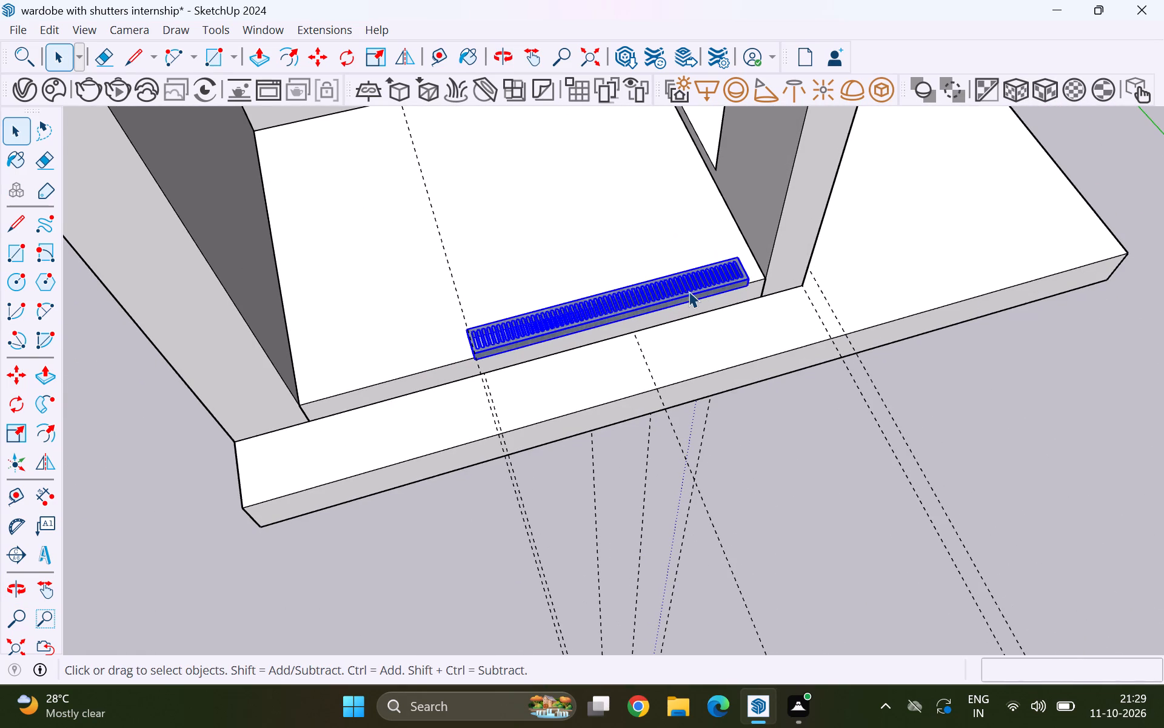
pyautogui.press('m')
pyautogui.click(749, 281)
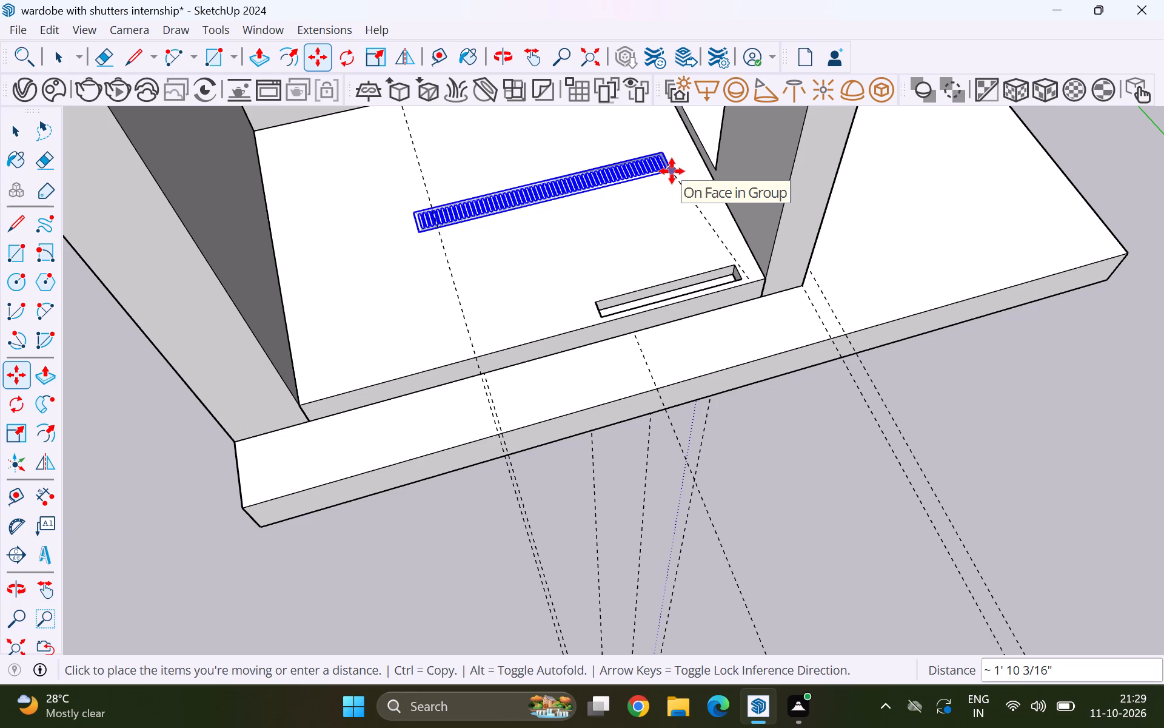
pyautogui.click(1025, 390)
pyautogui.press('space')
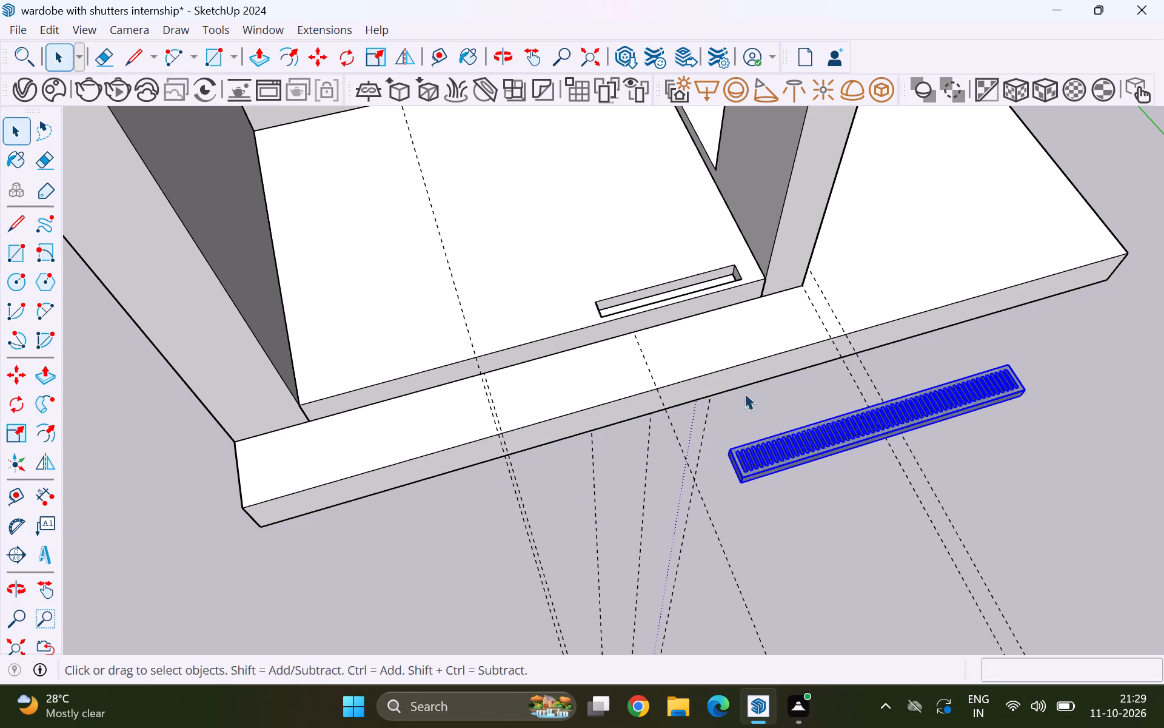
pyautogui.click(675, 426)
# Open the inner floor group for editing and measure the recess's width along its short edge nearest the partition wall.
pyautogui.moveTo(673, 320); pyautogui.dragTo(574, 335, button='middle')
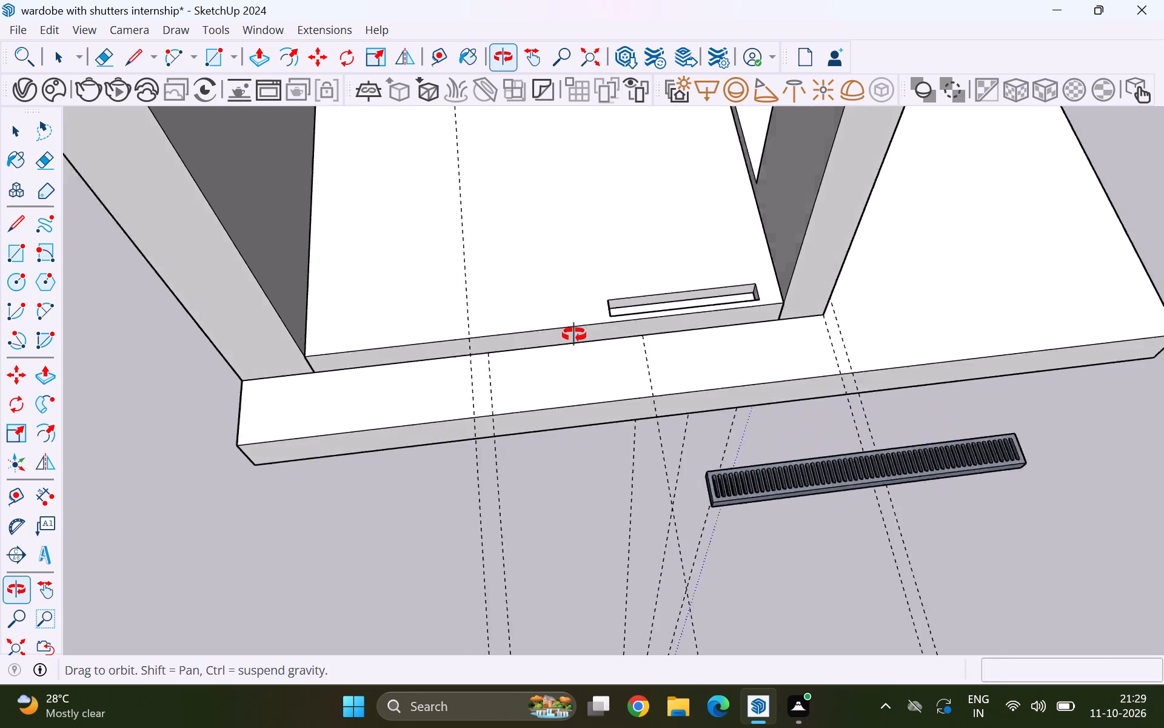
pyautogui.moveTo(574, 335); pyautogui.dragTo(563, 434, button='middle')
pyautogui.middleClick(588, 428)
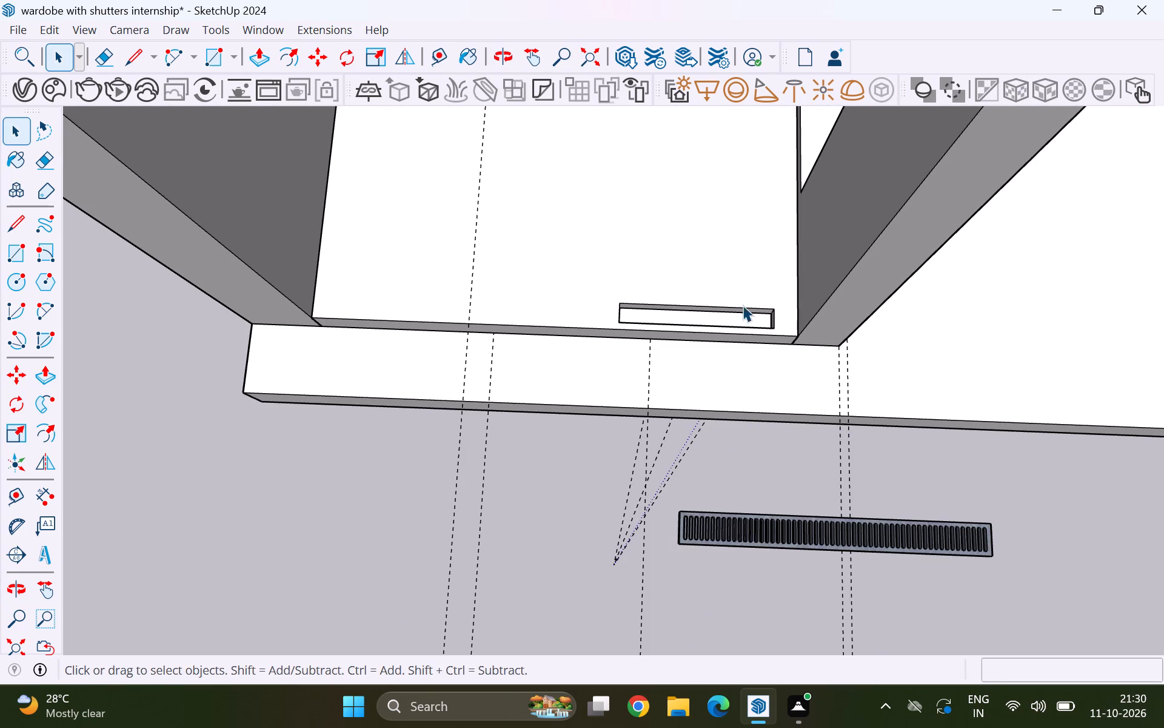
pyautogui.doubleClick(743, 297)
pyautogui.scroll(8, 740, 333)
pyautogui.moveTo(721, 323); pyautogui.dragTo(721, 281, button='middle')
pyautogui.scroll(1, 721, 281)
pyautogui.moveTo(851, 302); pyautogui.dragTo(831, 343, button='middle')
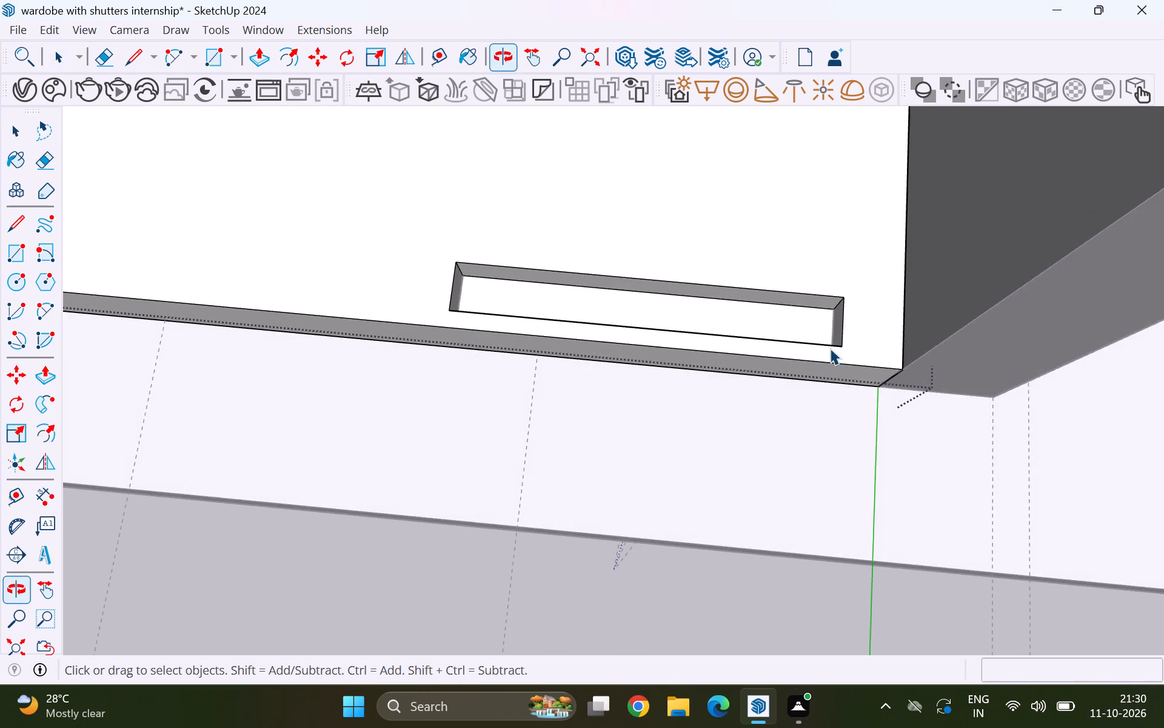
pyautogui.scroll(13, 837, 341)
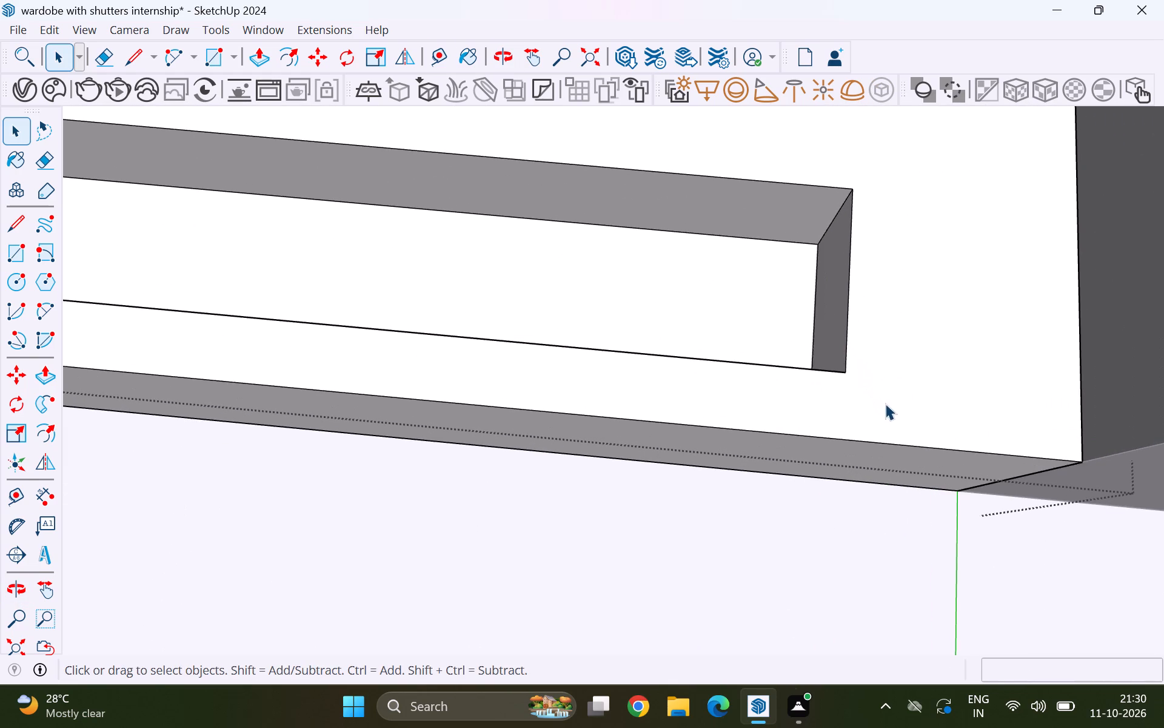
pyautogui.press('t')
pyautogui.click(843, 367)
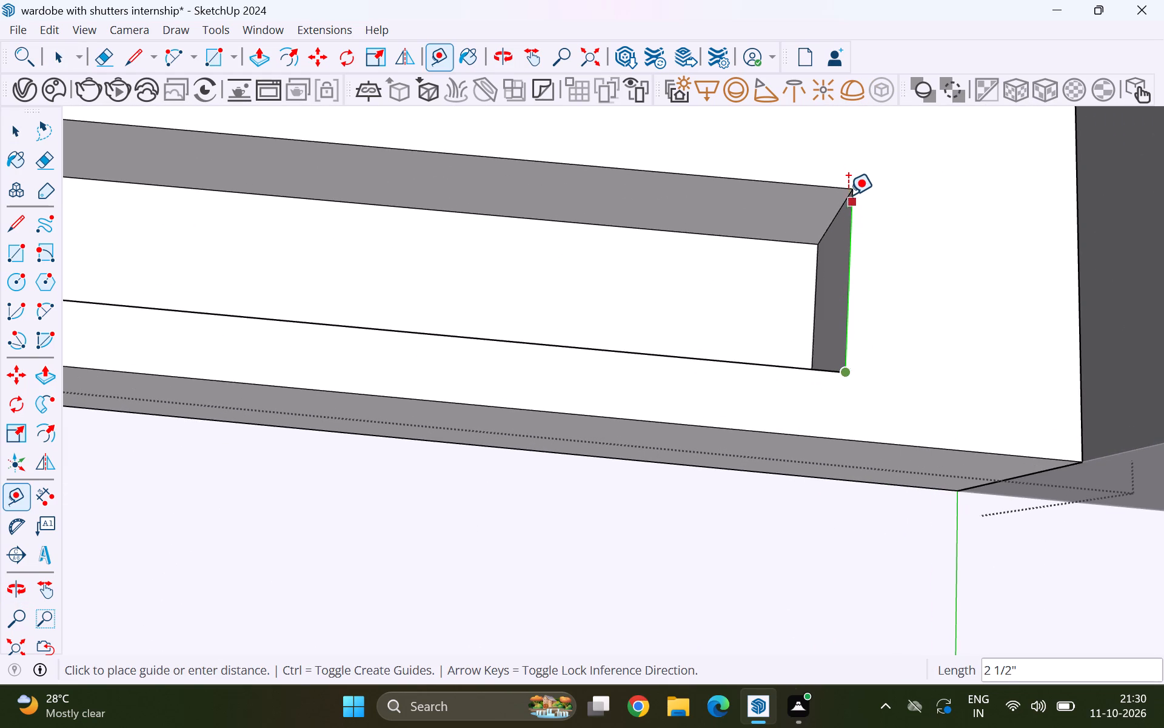
pyautogui.press('space')
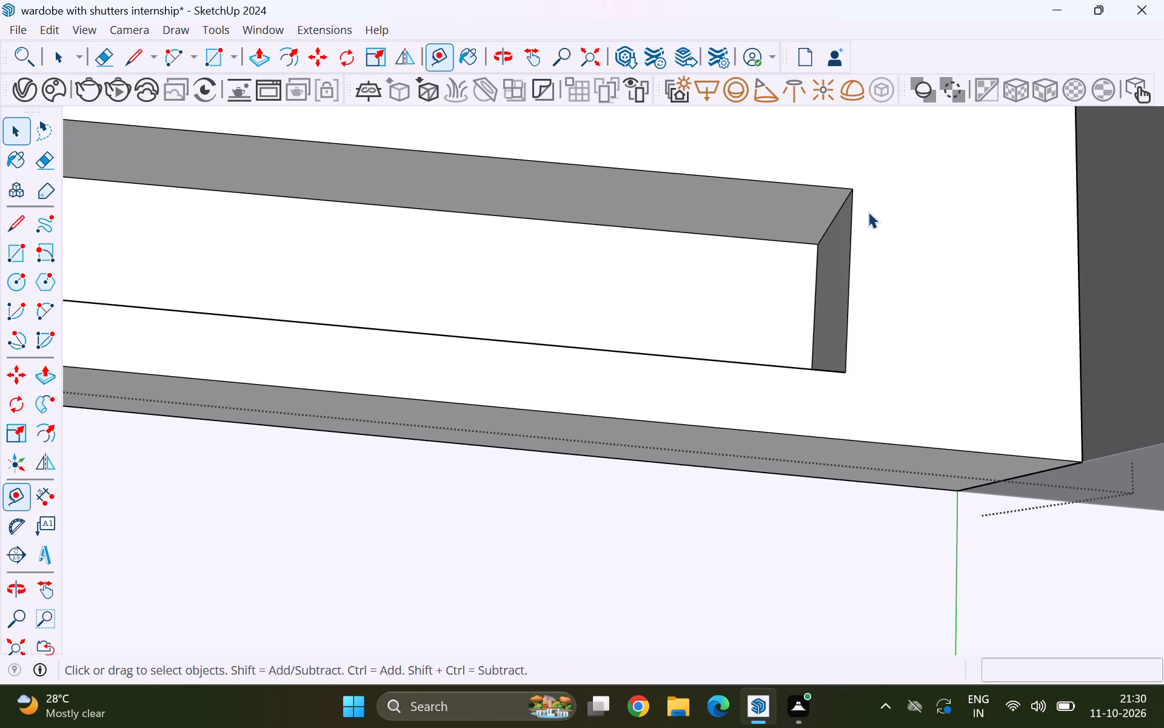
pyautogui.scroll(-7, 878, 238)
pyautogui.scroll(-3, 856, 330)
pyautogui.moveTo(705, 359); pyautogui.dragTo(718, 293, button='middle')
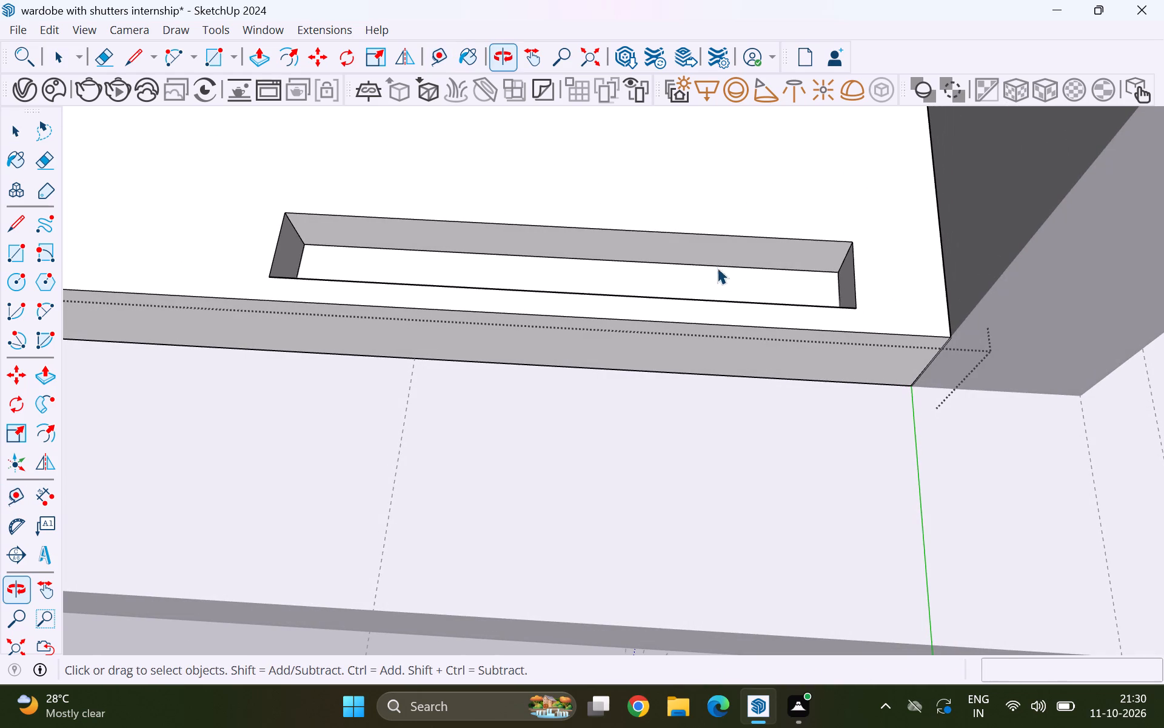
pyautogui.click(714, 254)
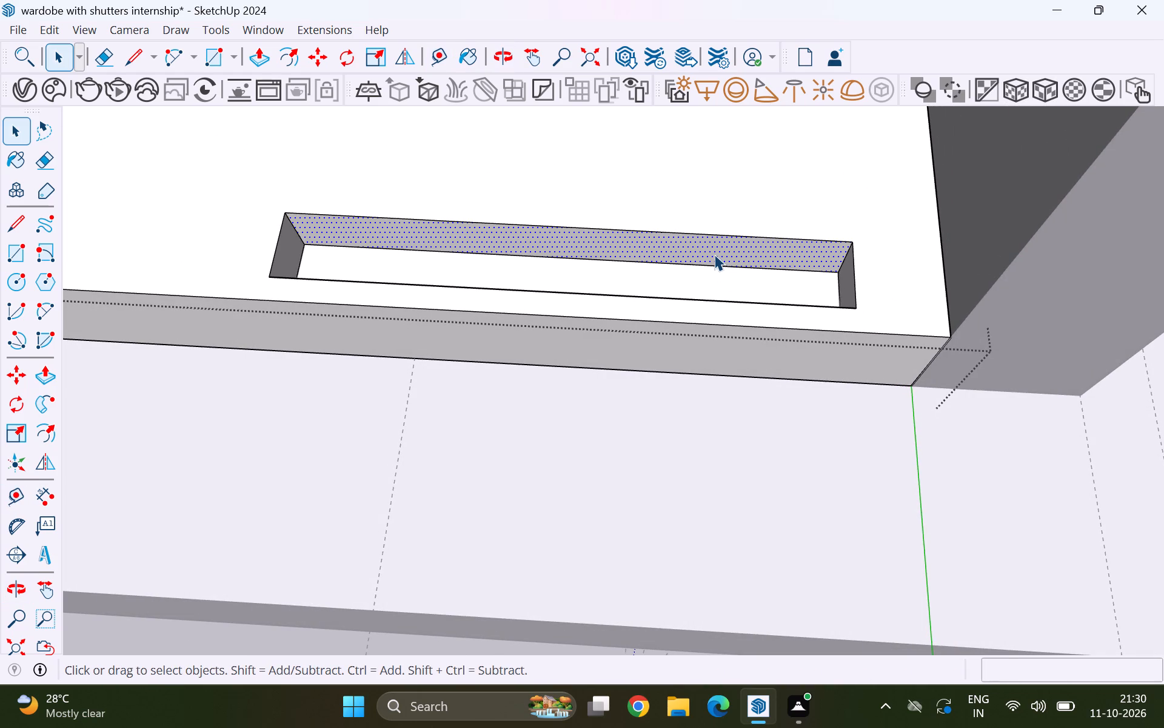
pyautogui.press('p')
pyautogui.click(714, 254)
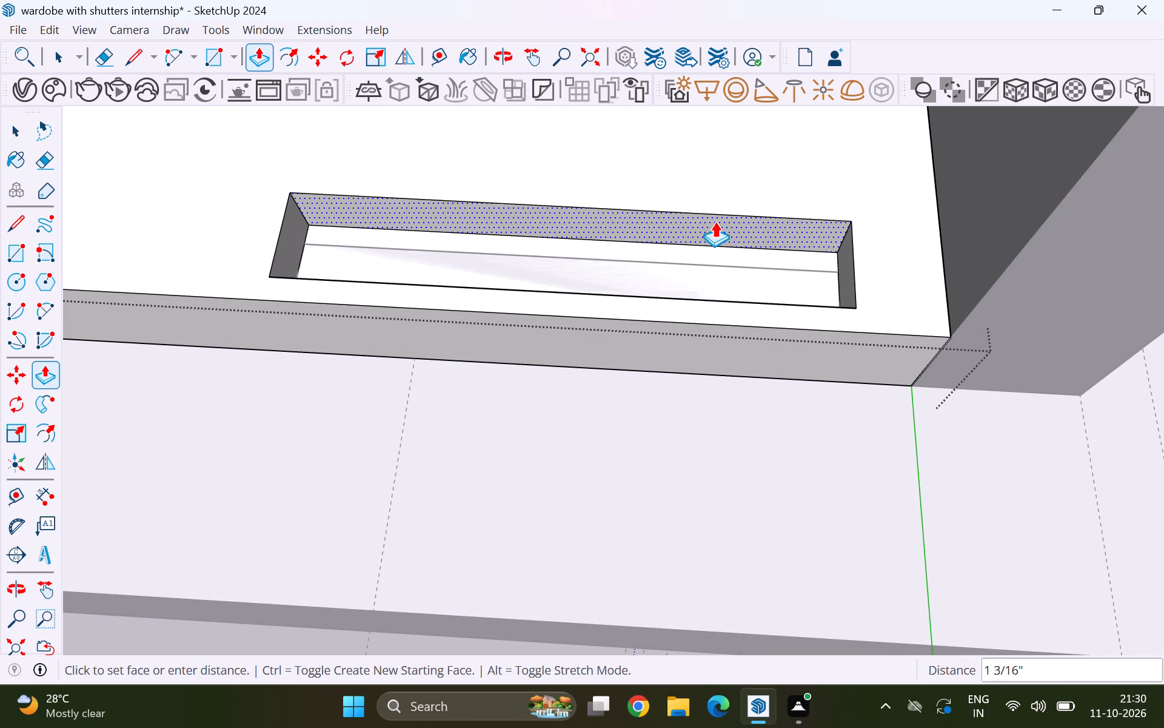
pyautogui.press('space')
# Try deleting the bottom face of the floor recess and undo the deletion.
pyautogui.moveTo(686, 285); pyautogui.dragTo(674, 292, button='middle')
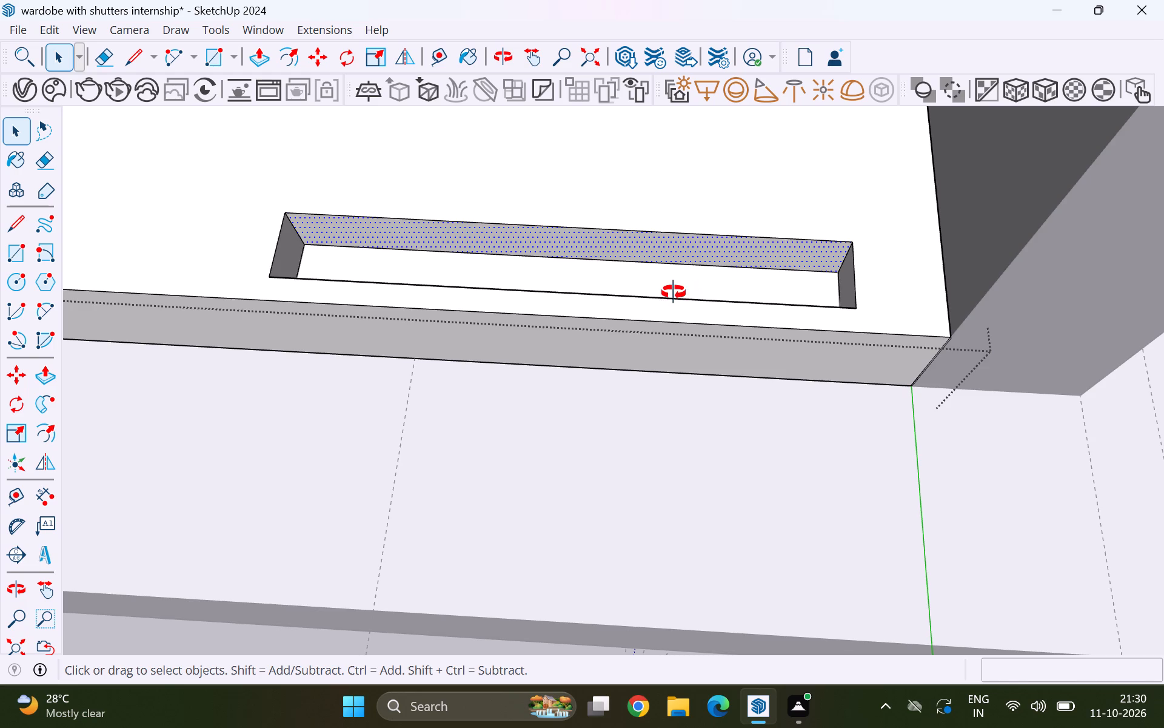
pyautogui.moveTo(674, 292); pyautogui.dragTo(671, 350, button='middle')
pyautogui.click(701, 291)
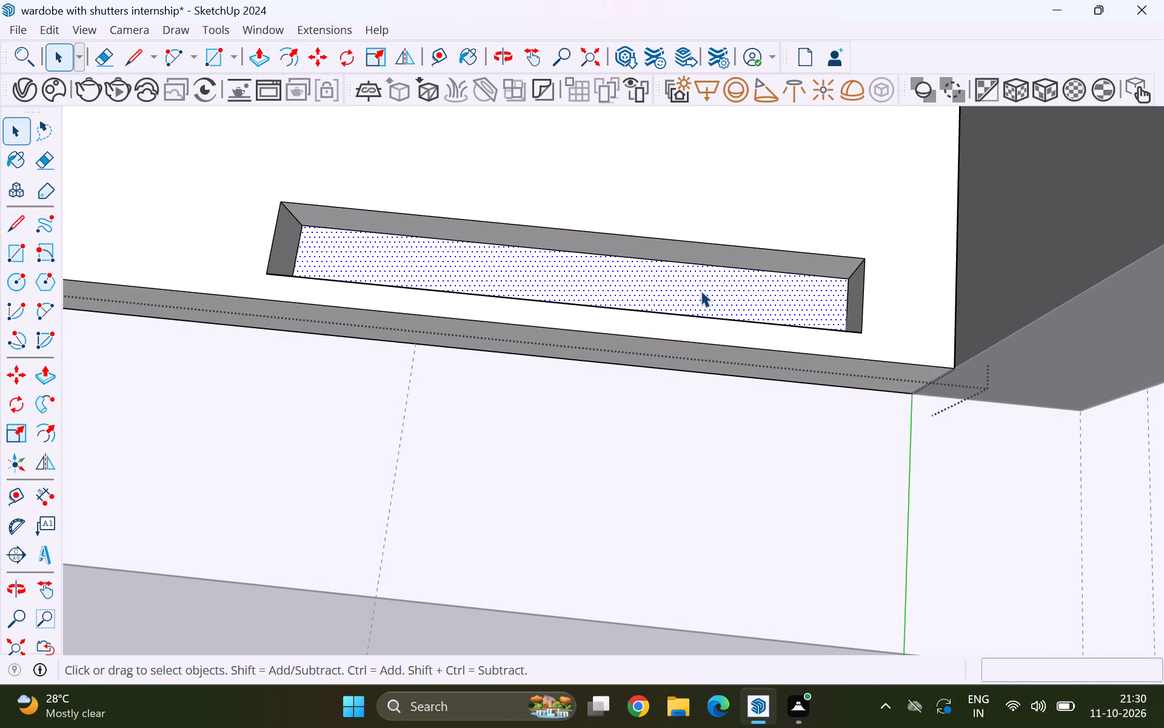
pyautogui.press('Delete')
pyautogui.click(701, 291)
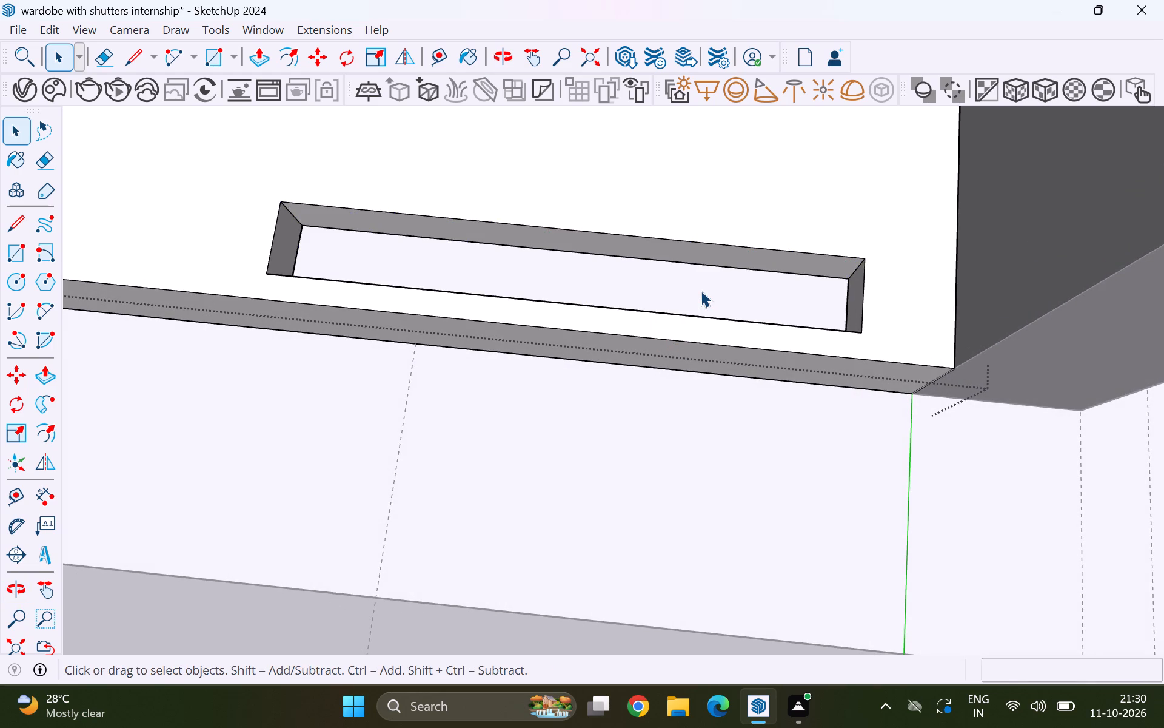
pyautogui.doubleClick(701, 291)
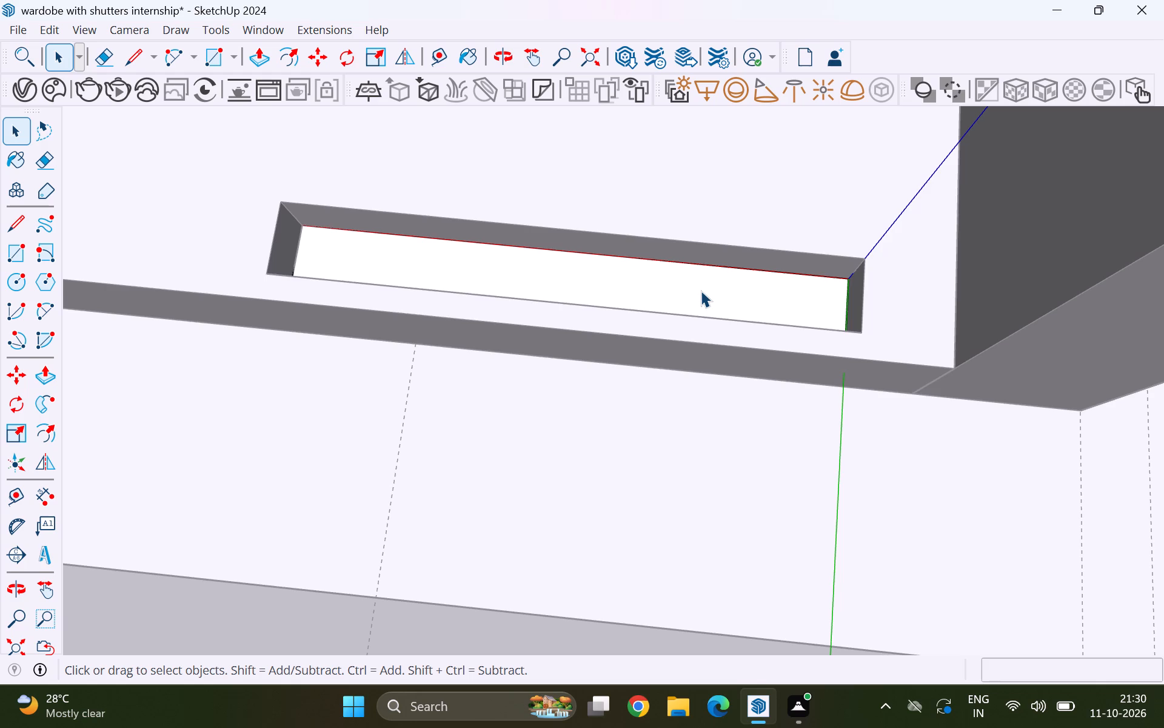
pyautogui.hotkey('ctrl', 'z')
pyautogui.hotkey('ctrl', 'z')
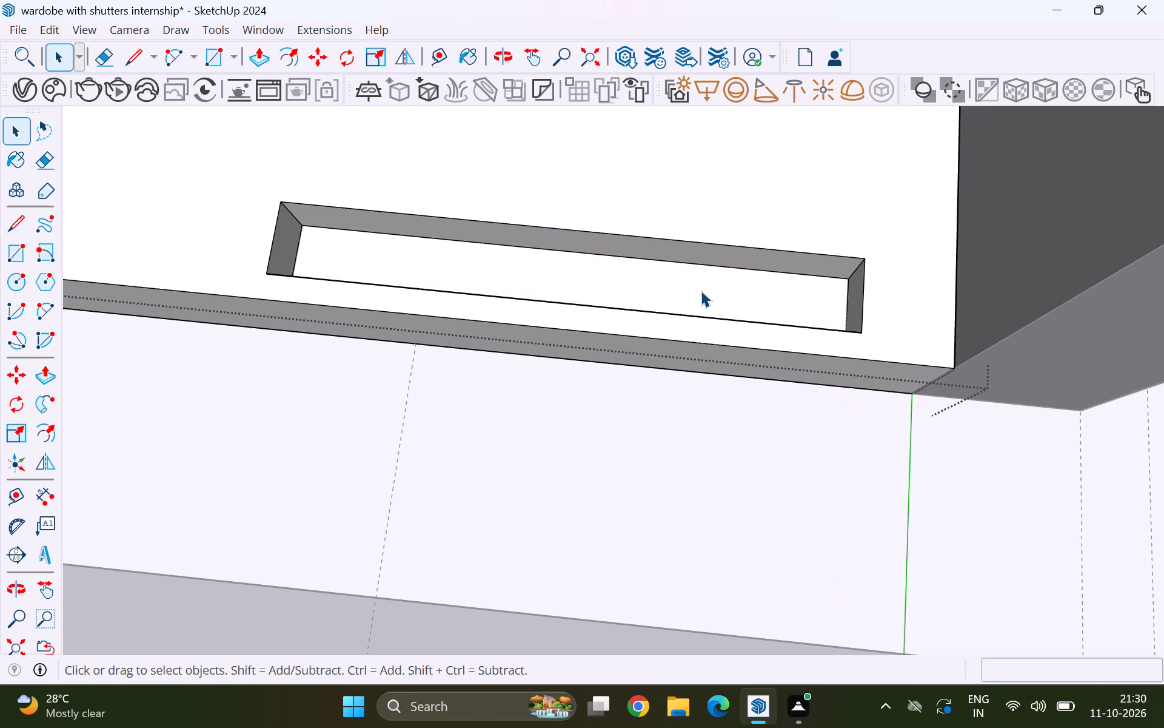
# Push/Pull the recess's bottom face up 2" to fill the recess flush with the inner floor.
pyautogui.click(701, 291)
pyautogui.press('p')
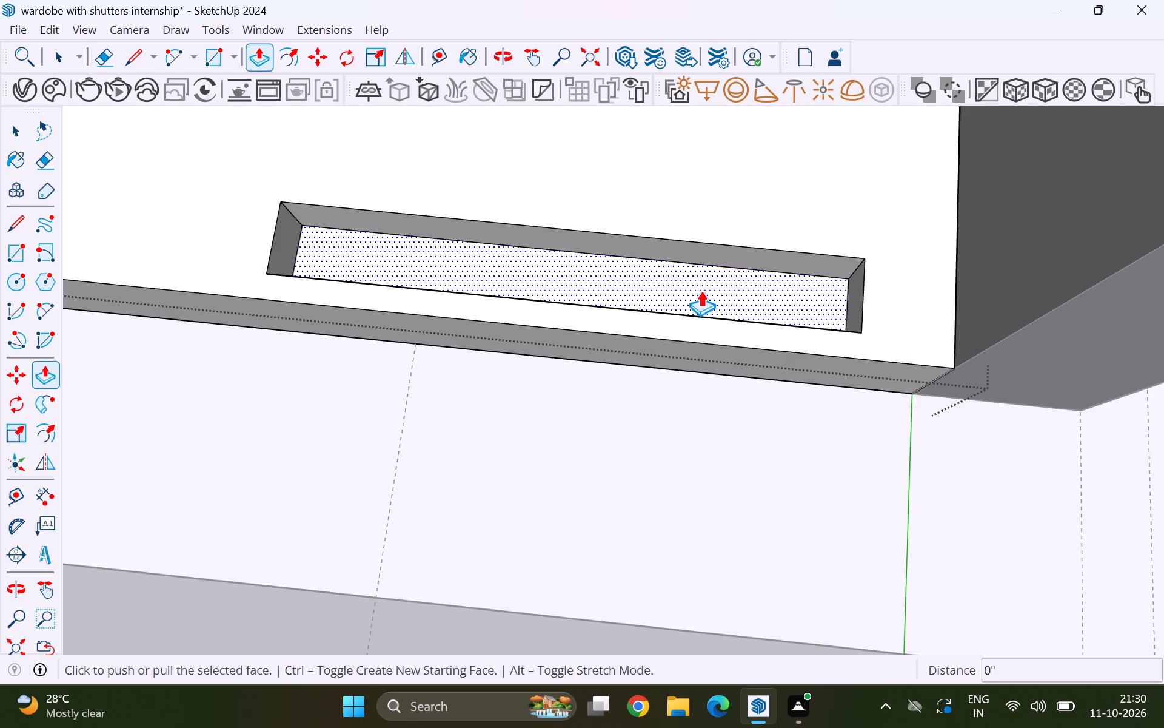
pyautogui.click(701, 291)
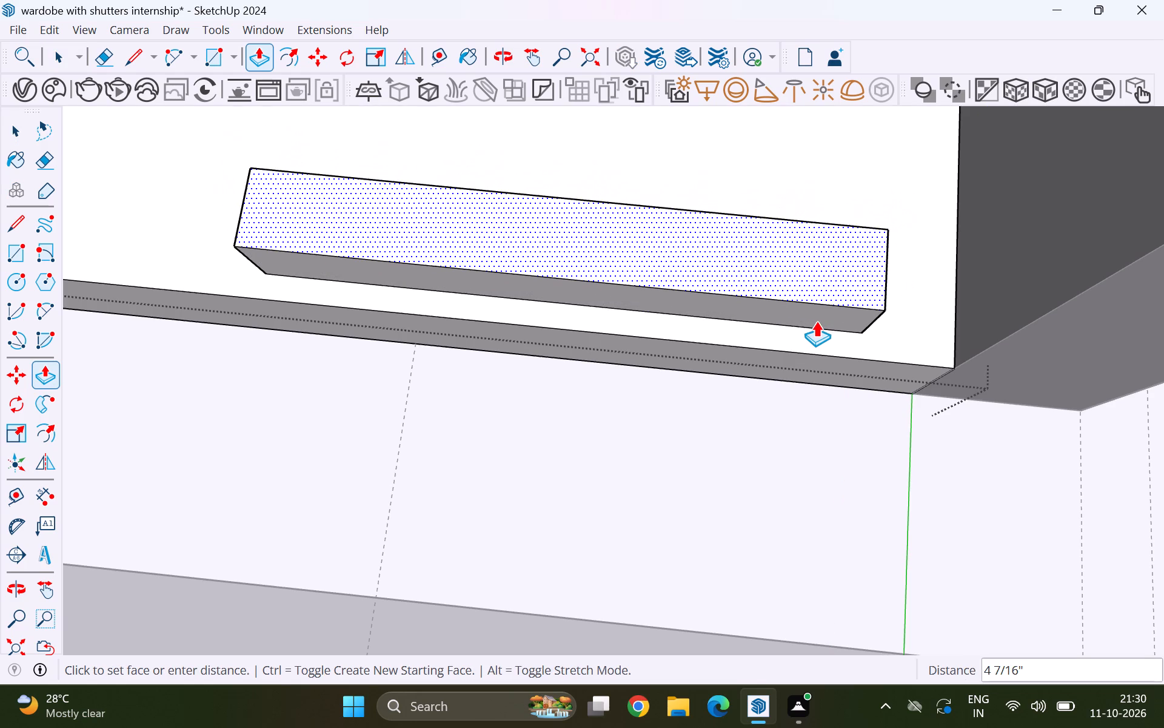
pyautogui.press('2')
pyautogui.press('Return')
pyautogui.press('space')
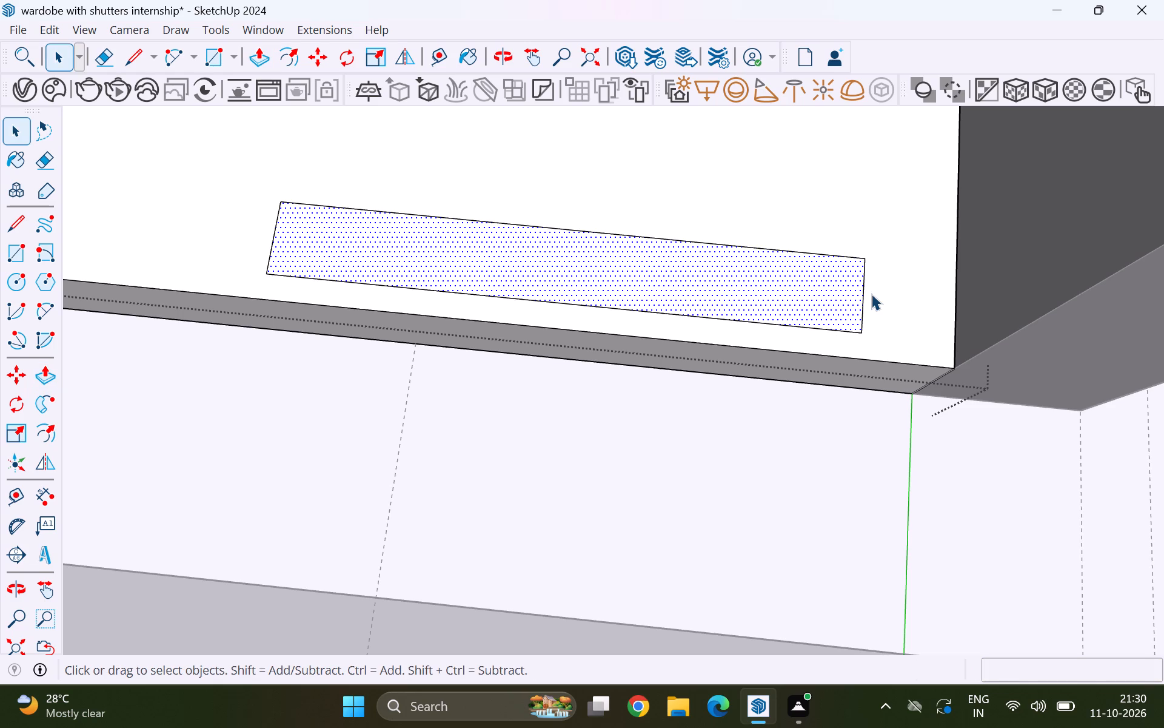
# Delete the four outline edges of the filled recess from the inner floor's top face.
pyautogui.click(871, 294)
pyautogui.click(863, 309)
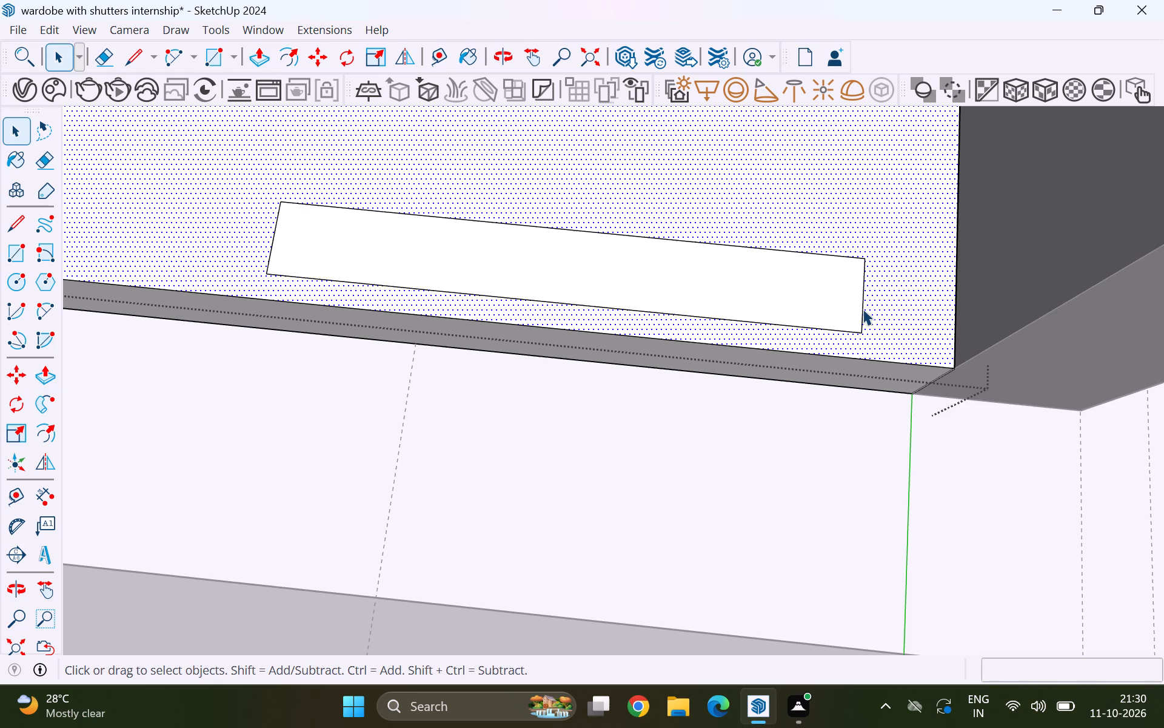
pyautogui.keyDown('shift'); pyautogui.click(806, 325); pyautogui.keyUp('shift')
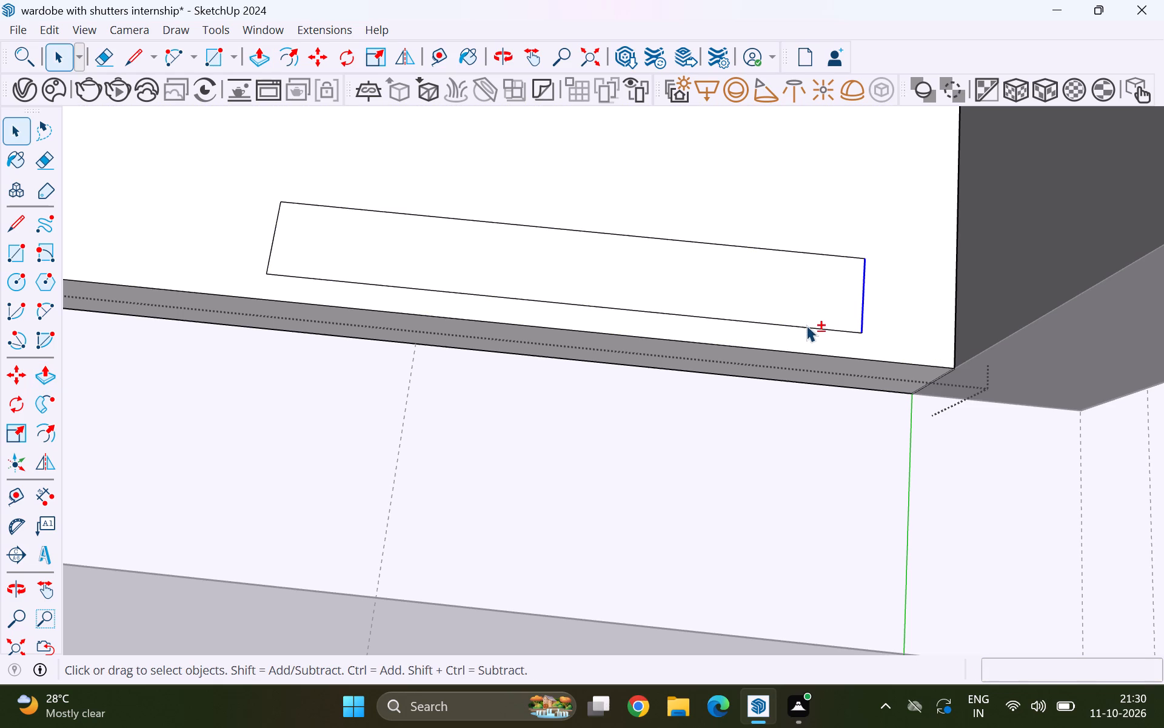
pyautogui.keyDown('shift'); pyautogui.click(759, 245); pyautogui.keyUp('shift')
pyautogui.keyDown('shift'); pyautogui.click(279, 224); pyautogui.keyUp('shift')
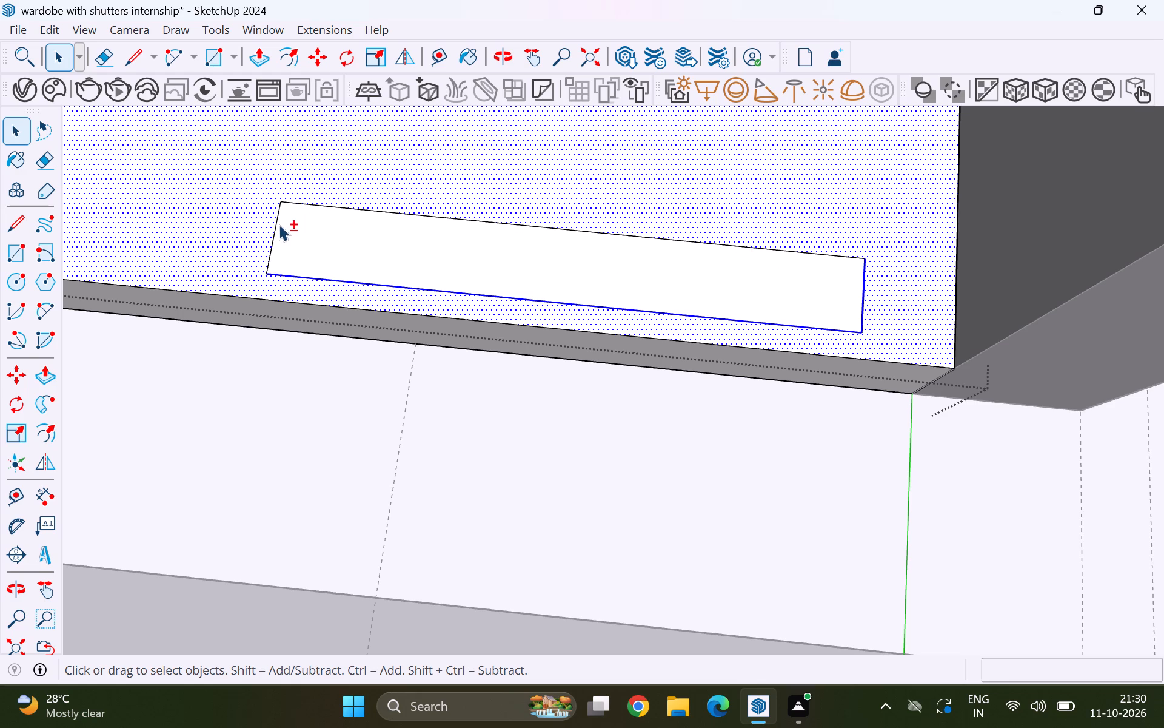
pyautogui.keyDown('shift'); pyautogui.click(342, 209); pyautogui.keyUp('shift')
pyautogui.keyDown('shift'); pyautogui.click(389, 184); pyautogui.keyUp('shift')
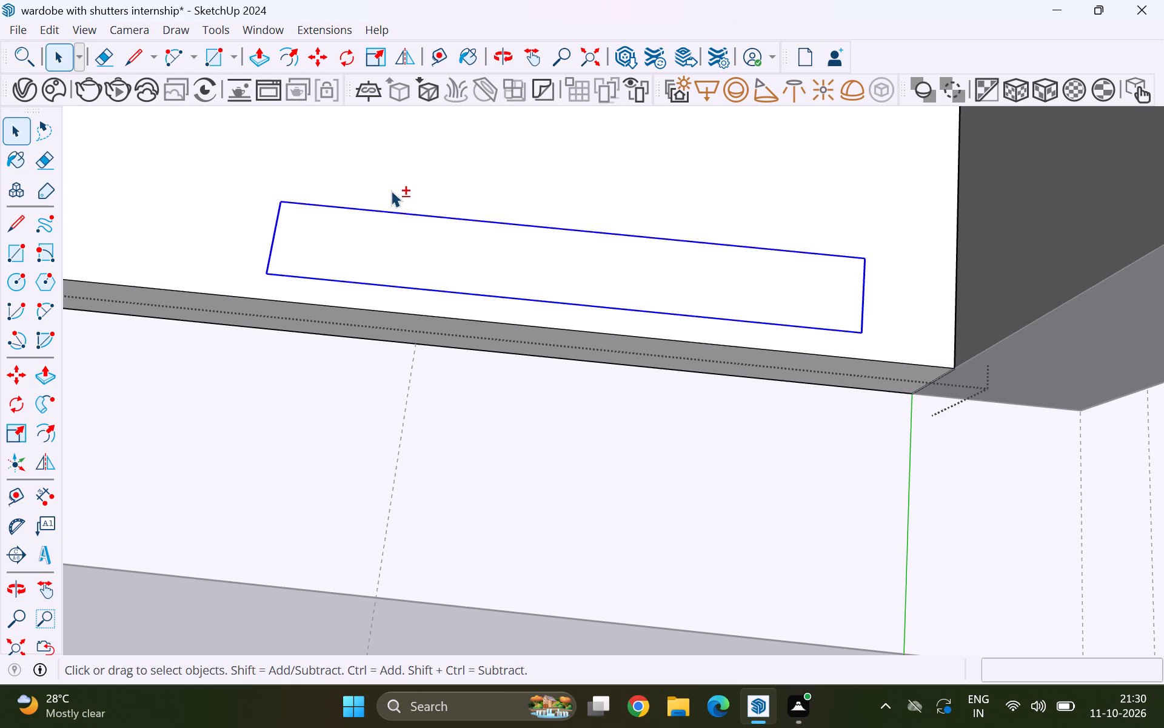
pyautogui.press('Delete')
# Place a guide line on the inner floor 1" in from its front edge.
pyautogui.scroll(-6, 544, 266)
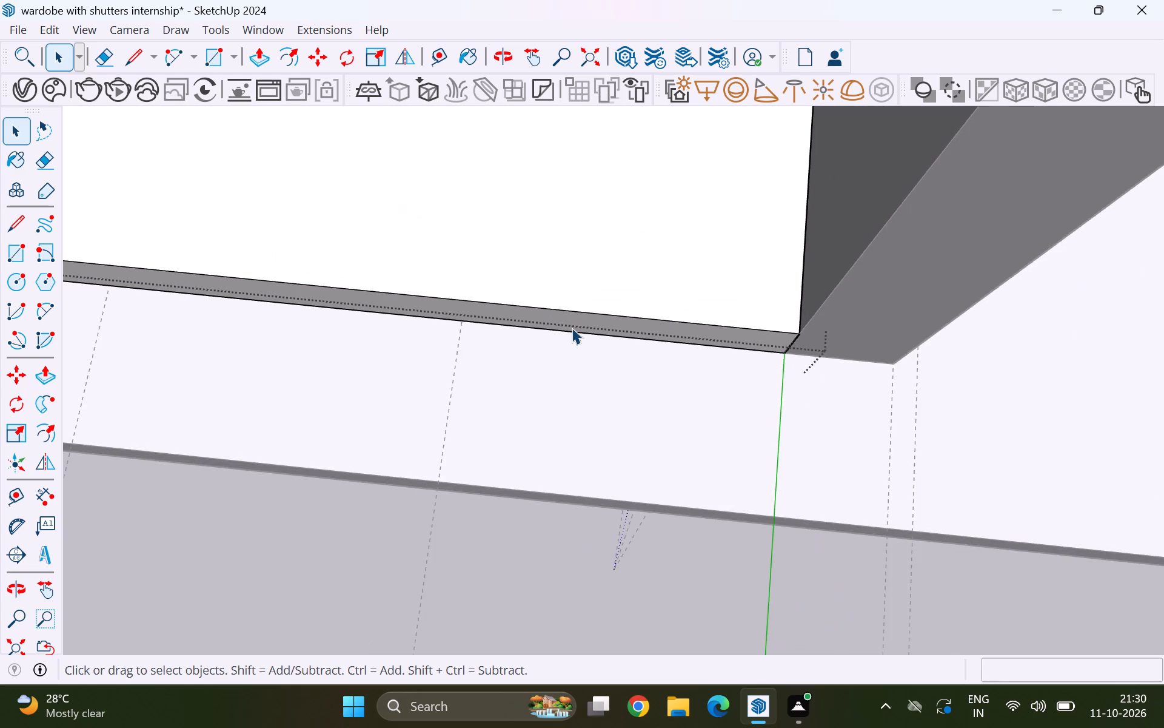
pyautogui.scroll(-16, 574, 322)
pyautogui.moveTo(517, 356); pyautogui.dragTo(549, 357, button='middle')
pyautogui.scroll(1, 517, 356)
pyautogui.scroll(10, 607, 333)
pyautogui.scroll(6, 557, 340)
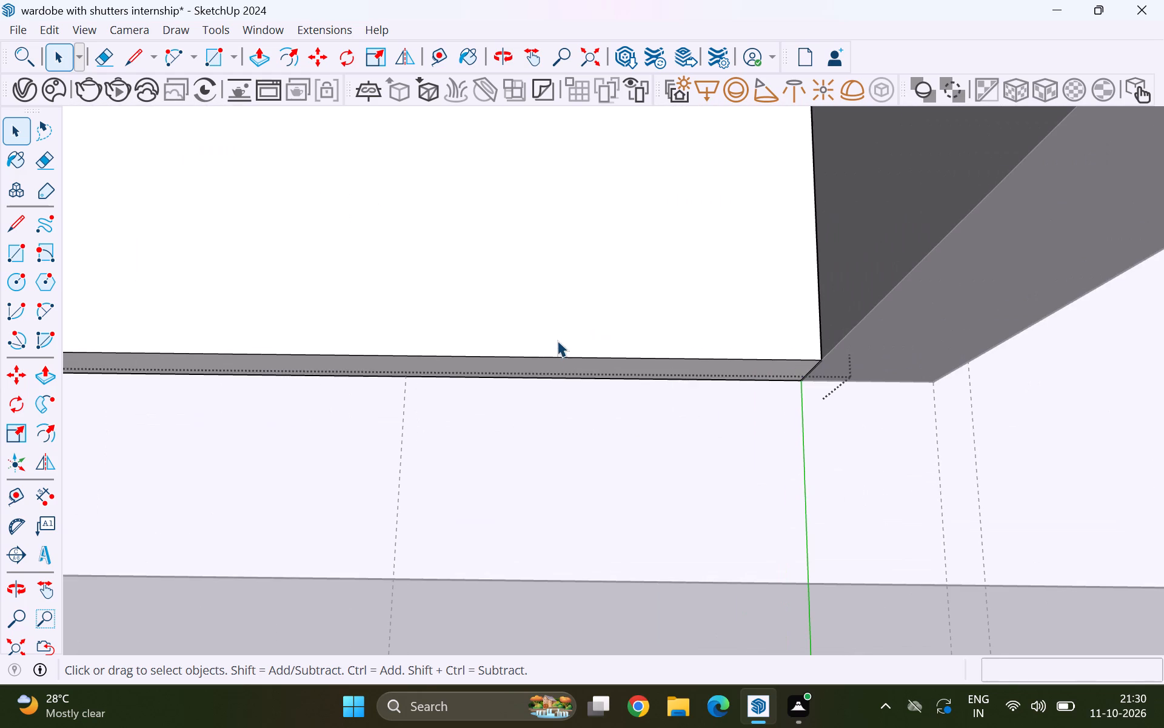
pyautogui.press('t')
pyautogui.click(622, 354)
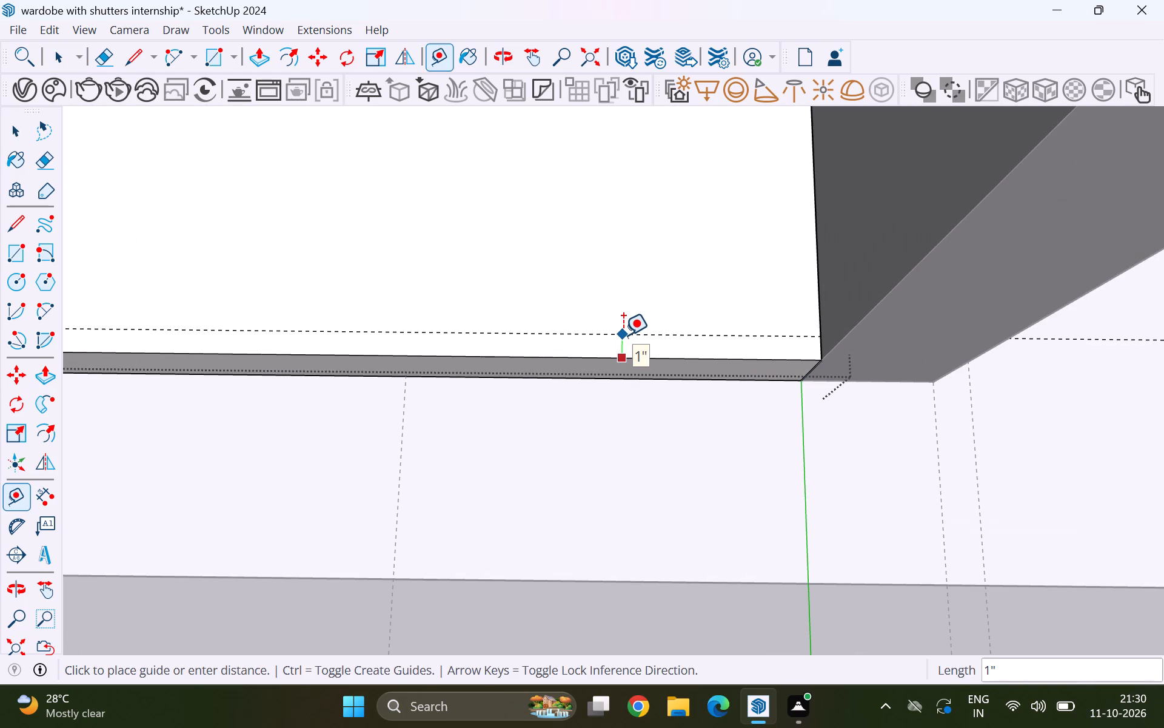
pyautogui.press('1')
pyautogui.press('Return')
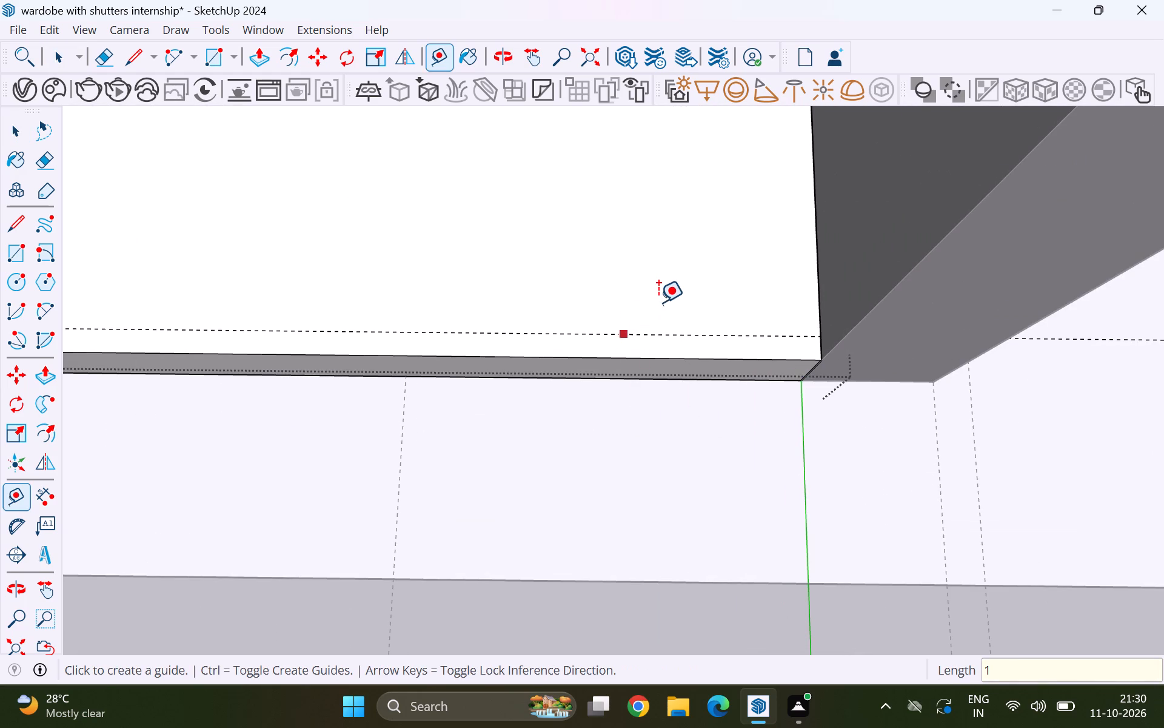
pyautogui.press('space')
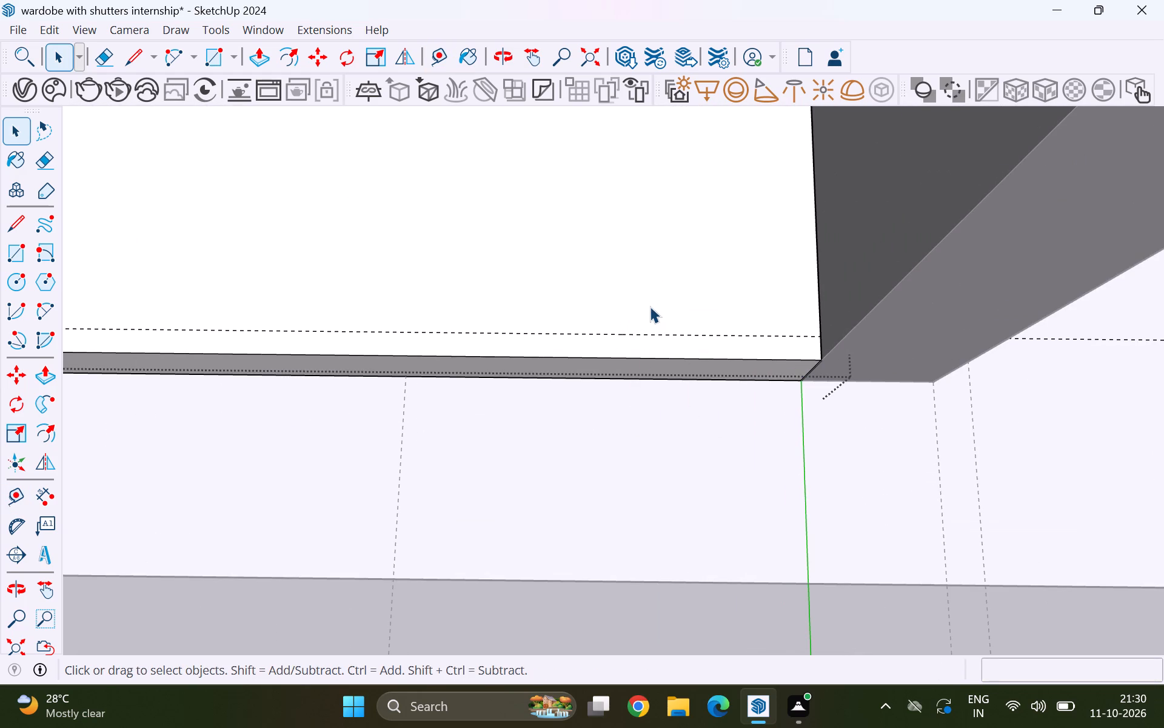
# Place a second parallel guide line 4" further in from the guide near the inner floor's front edge.
pyautogui.scroll(-5, 650, 313)
pyautogui.moveTo(645, 335); pyautogui.dragTo(640, 353, button='middle')
pyautogui.scroll(5, 623, 318)
pyautogui.press('t')
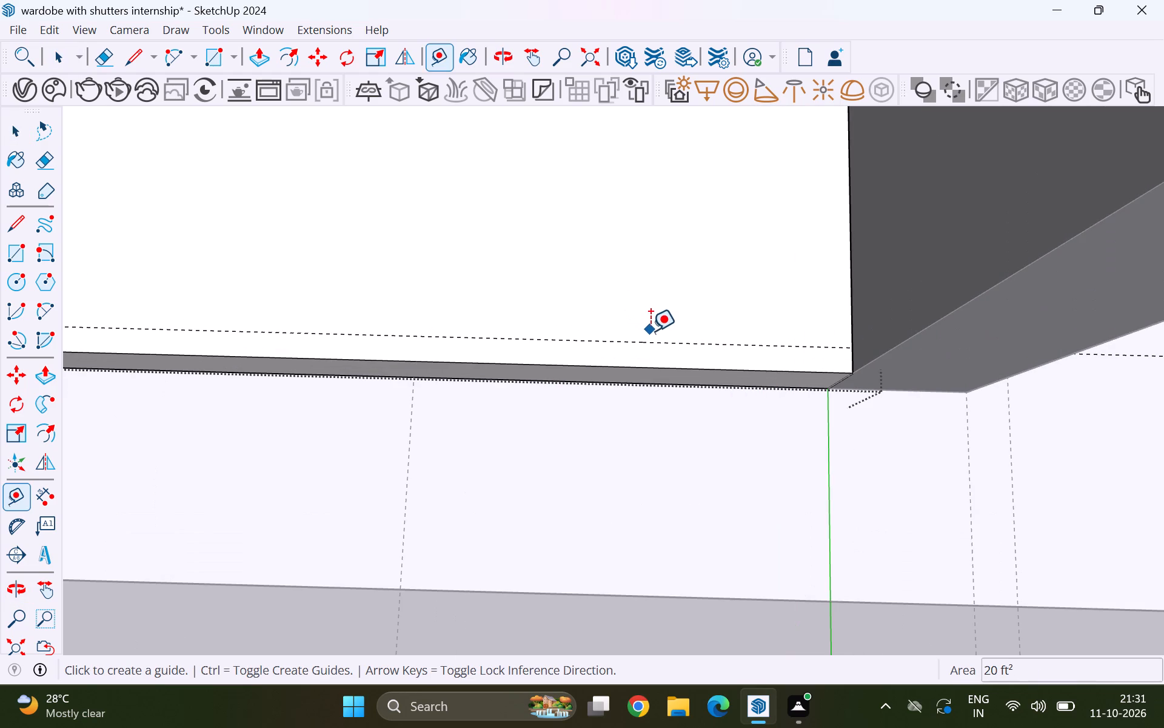
pyautogui.click(652, 340)
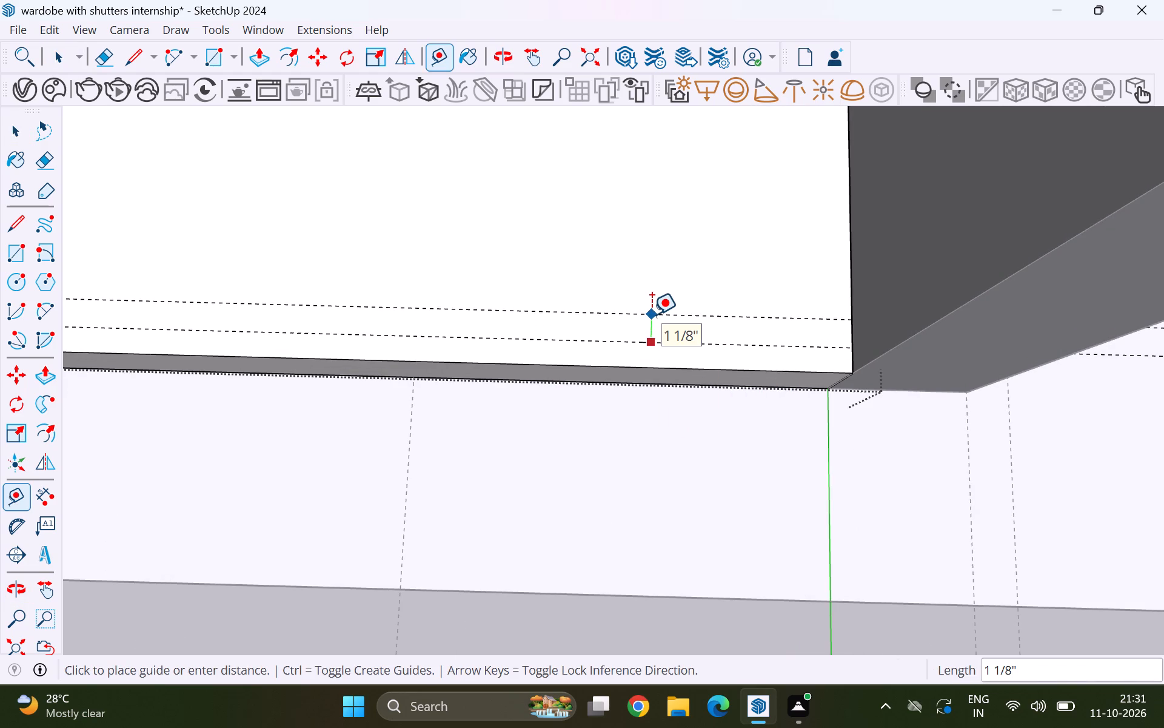
pyautogui.press('3')
pyautogui.press('space')
pyautogui.write('11')
pyautogui.press('/')
pyautogui.press('BackSpace')
pyautogui.press('BackSpace')
pyautogui.press('BackSpace')
pyautogui.press('BackSpace')
pyautogui.press('BackSpace')
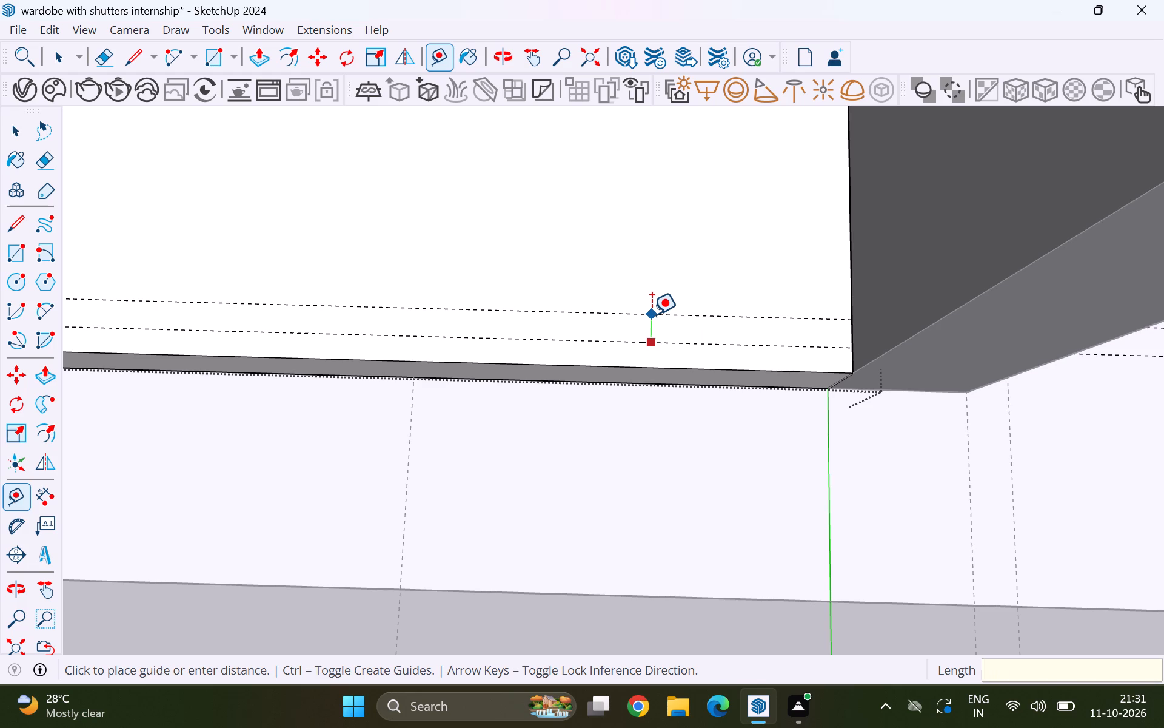
pyautogui.press('4')
pyautogui.press('Return')
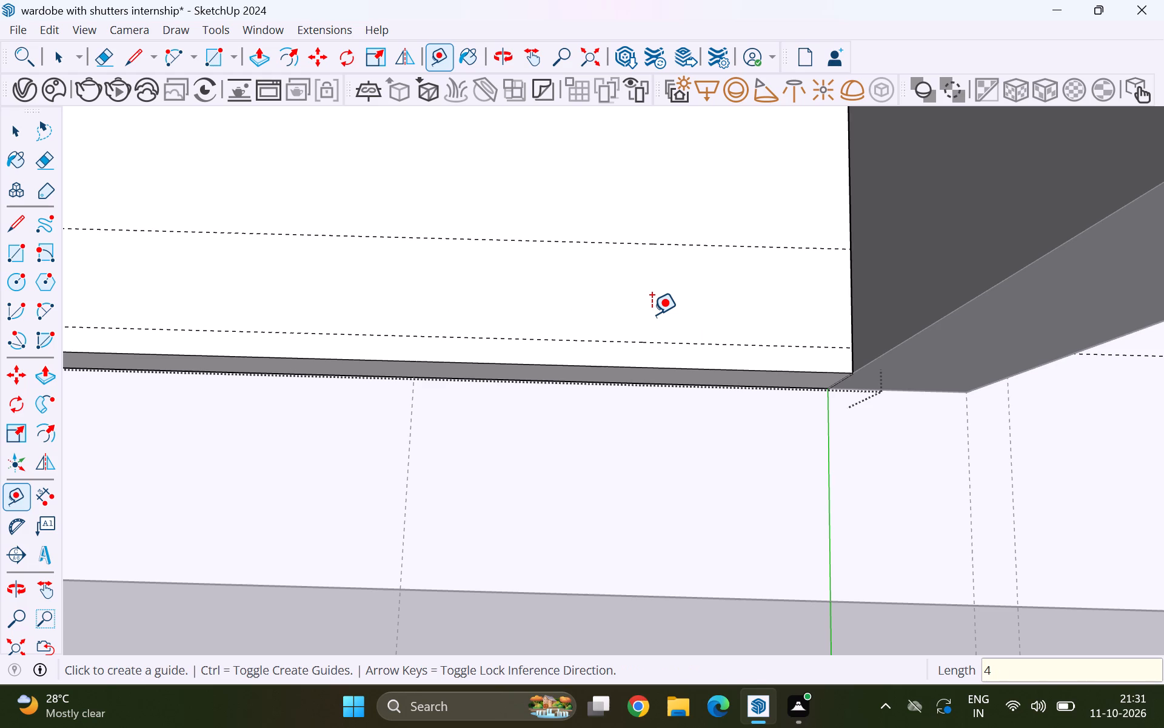
# Place a guide line 2" in from the inner floor's side edge nearest the green axis.
pyautogui.scroll(-4, 655, 320)
pyautogui.scroll(-4, 680, 362)
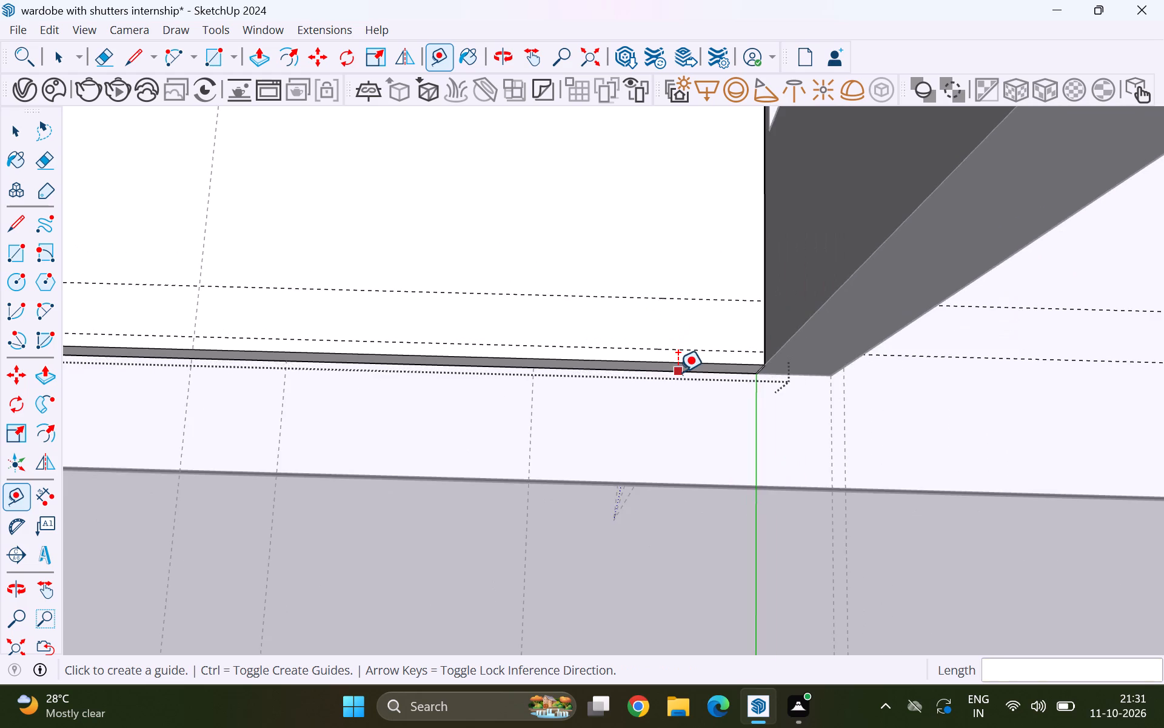
pyautogui.scroll(-4, 679, 375)
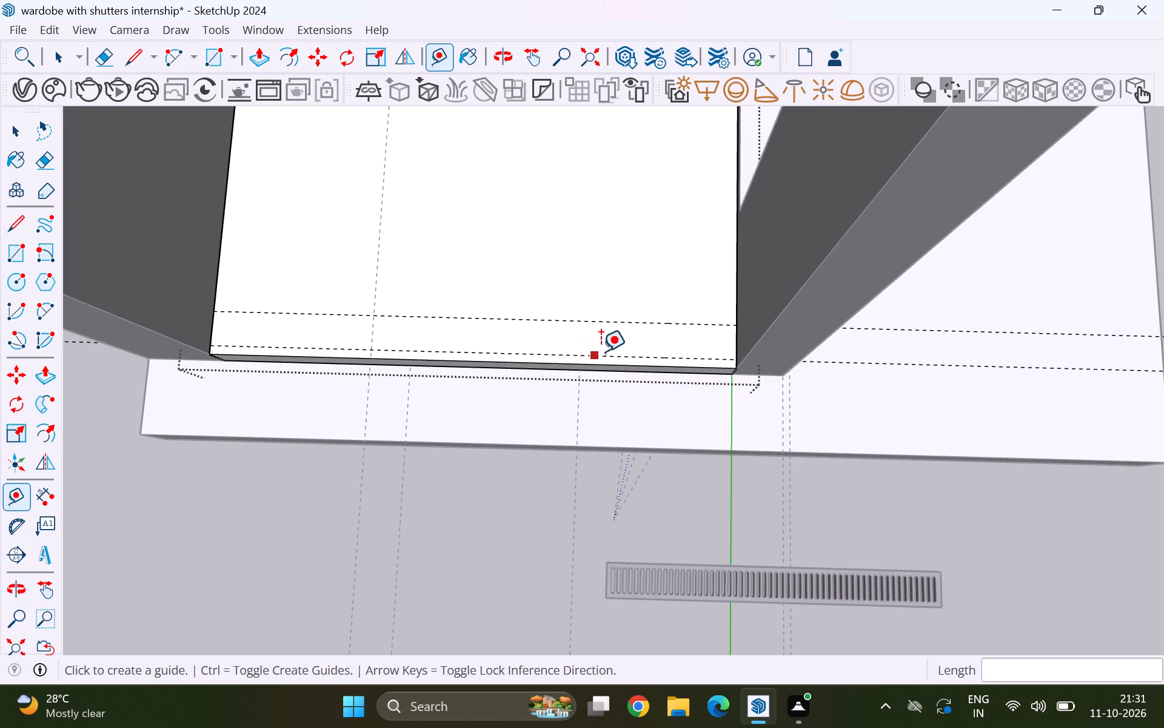
pyautogui.scroll(3, 603, 351)
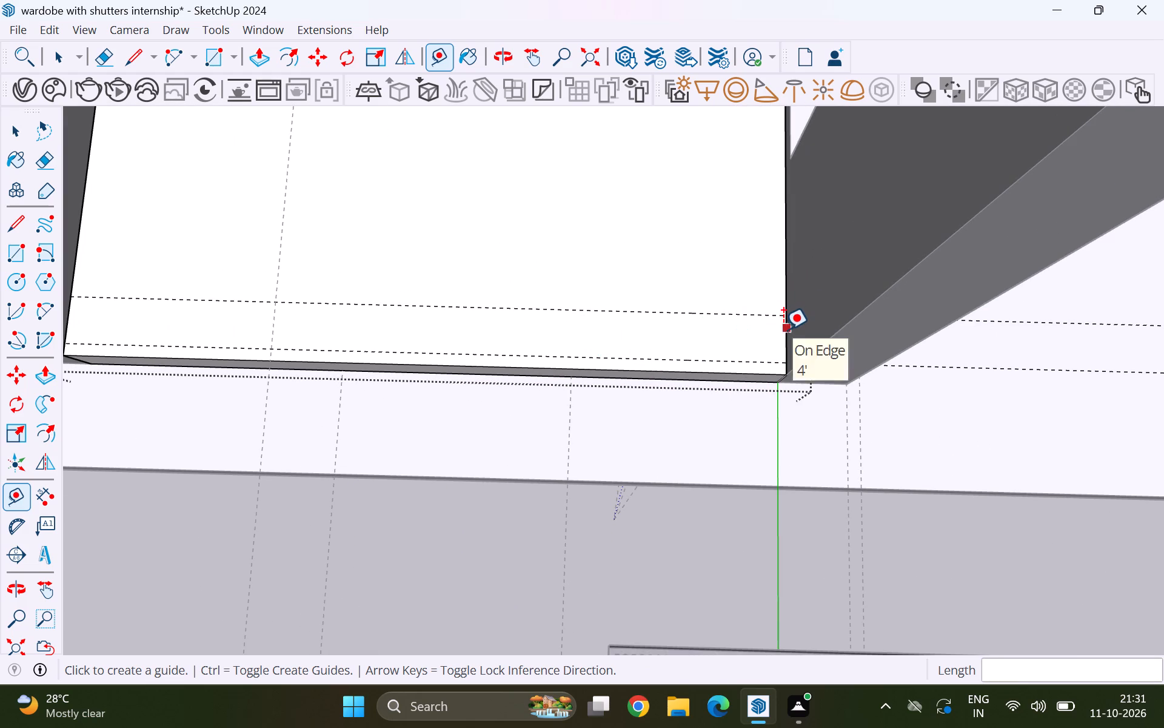
pyautogui.click(782, 335)
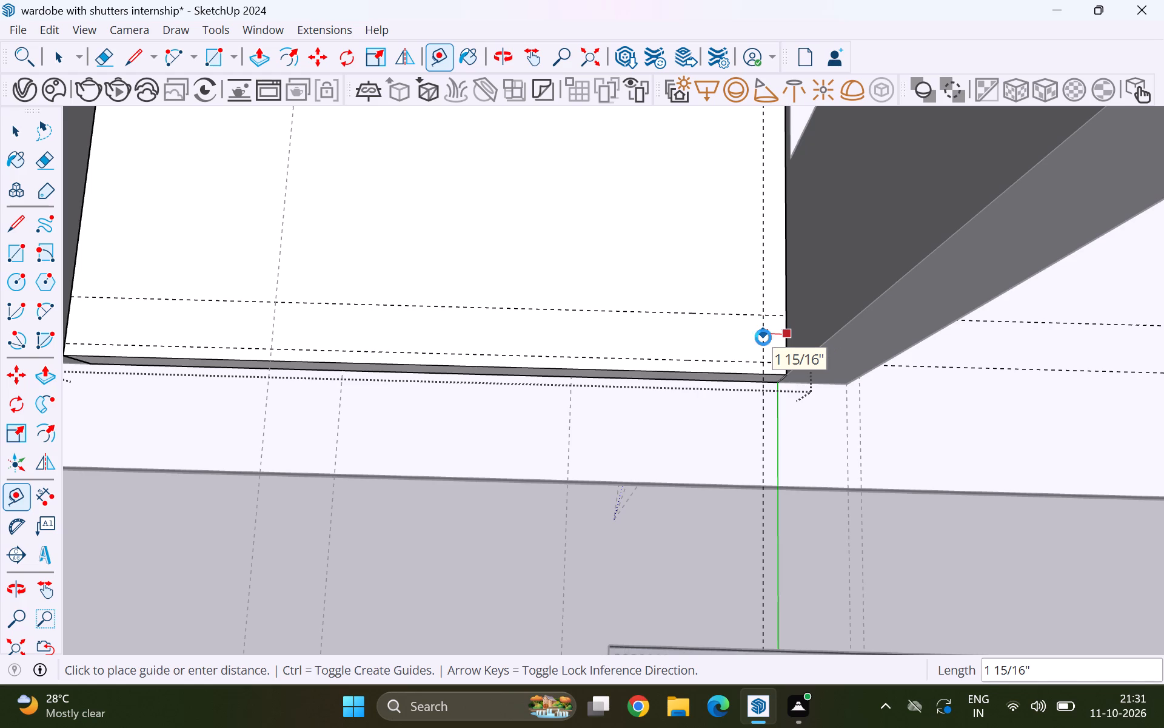
pyautogui.press('1')
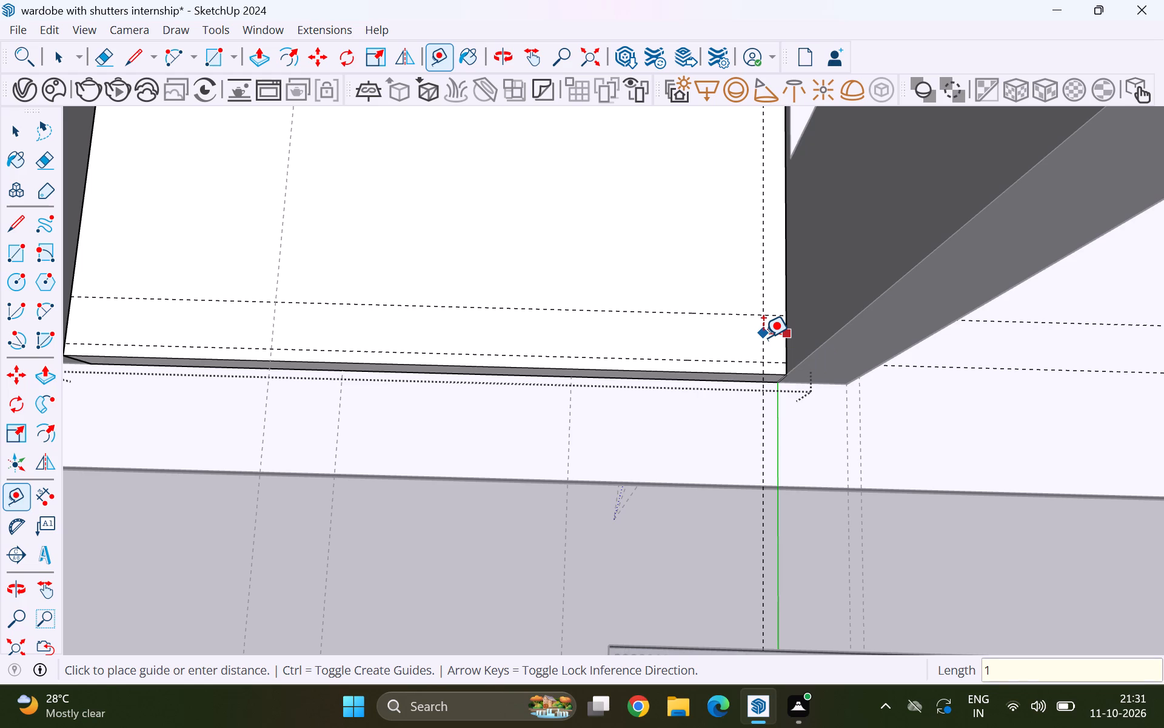
pyautogui.press('Return')
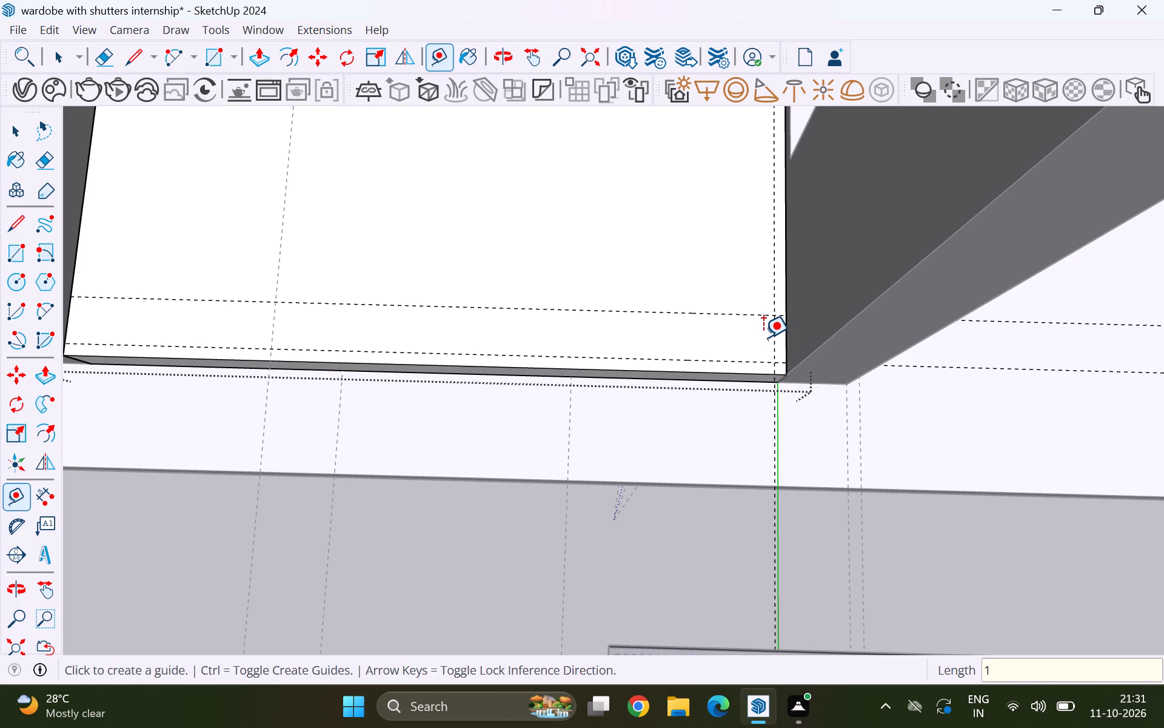
pyautogui.press('2')
pyautogui.press('Return')
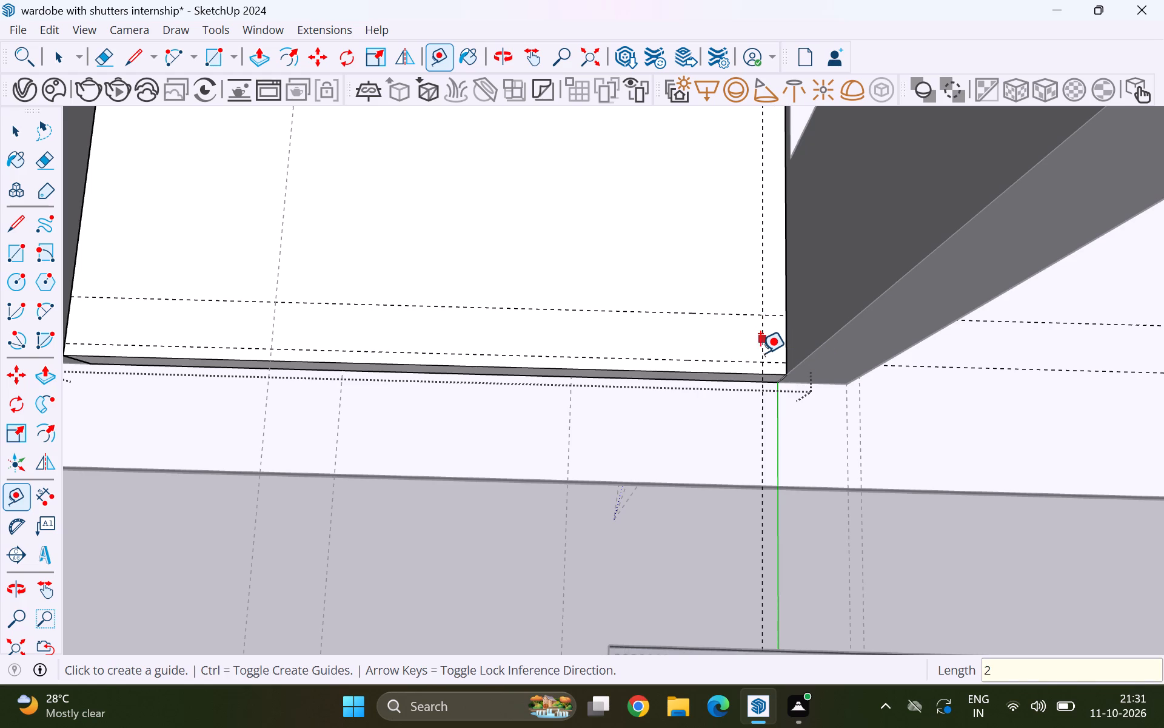
# Place a parallel guide line 3' across the inner floor from the side guide nearest the green axis.
pyautogui.click(759, 348)
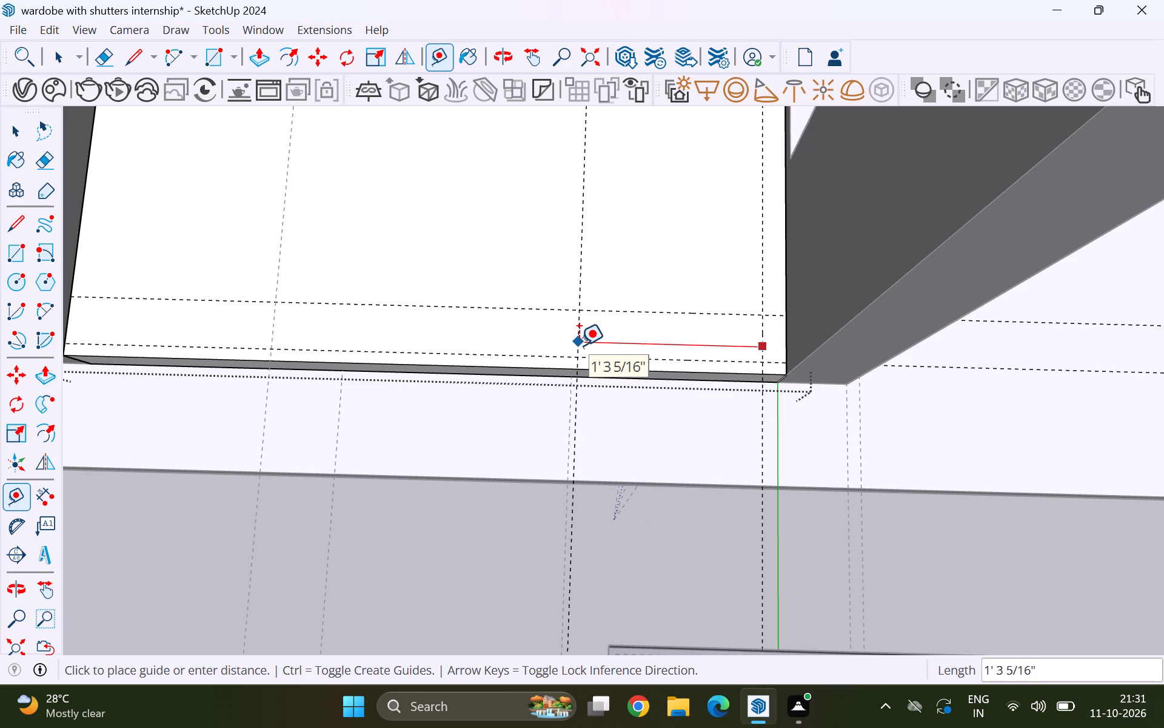
pyautogui.press('3')
pyautogui.press("'")
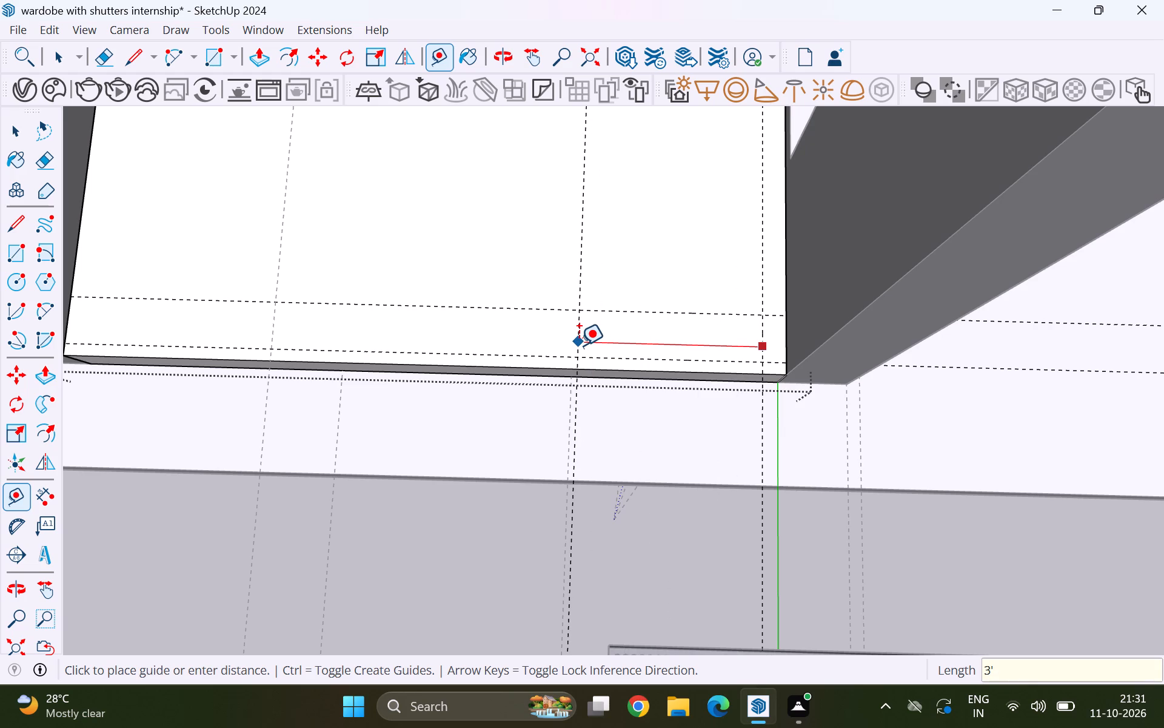
pyautogui.press('Return')
pyautogui.press('space')
# Leave the inner floor group and measure the linear drain's length from one short end to the other.
pyautogui.scroll(-4, 575, 224)
pyautogui.click(925, 484)
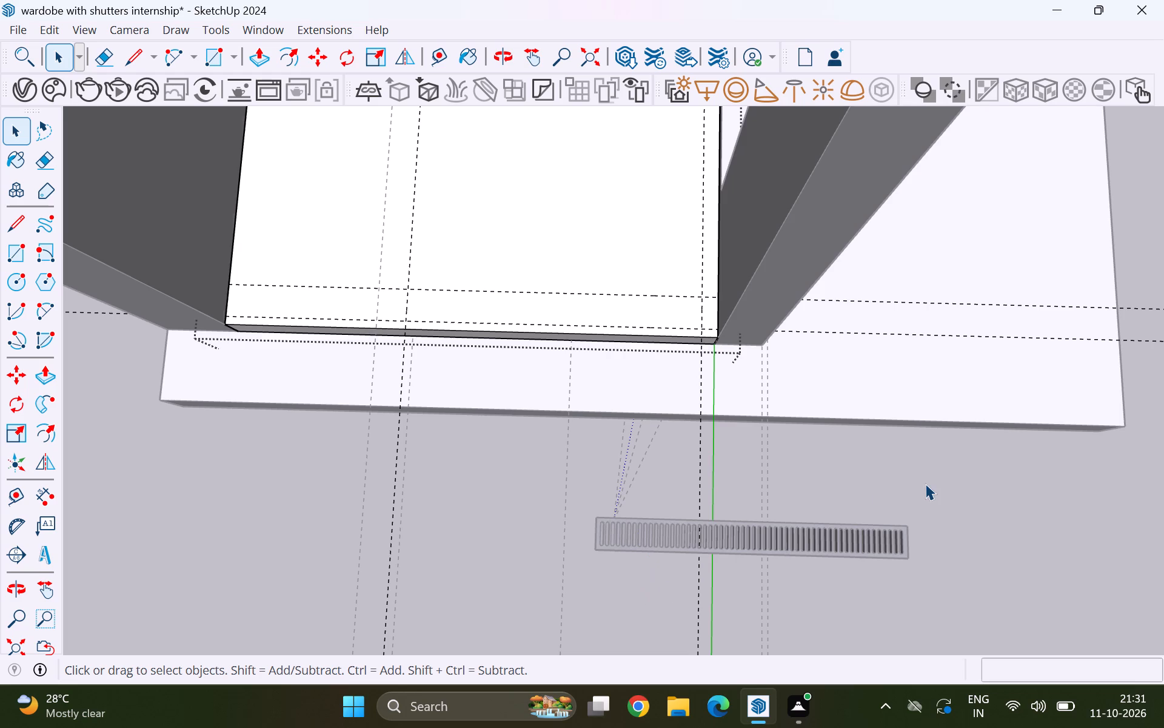
pyautogui.scroll(-4, 598, 344)
pyautogui.scroll(6, 656, 492)
pyautogui.scroll(4, 596, 509)
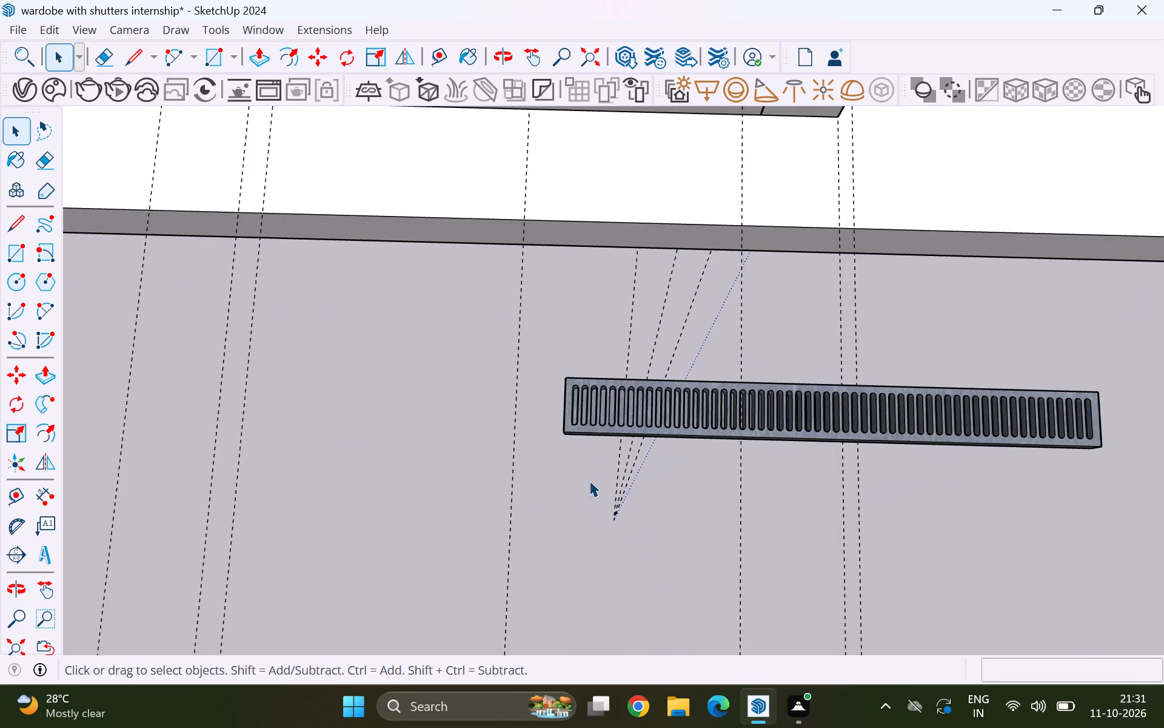
pyautogui.scroll(1, 589, 480)
pyautogui.middleClick(589, 480)
pyautogui.scroll(4, 570, 415)
pyautogui.press('t')
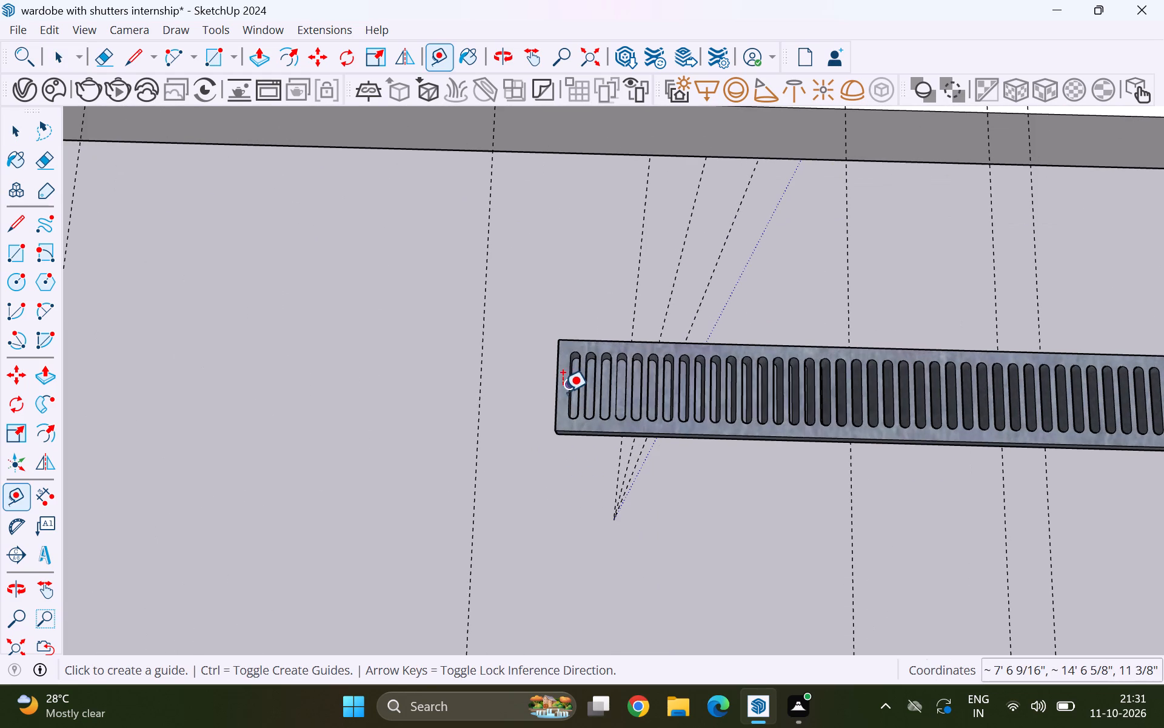
pyautogui.click(560, 392)
pyautogui.scroll(-4, 498, 402)
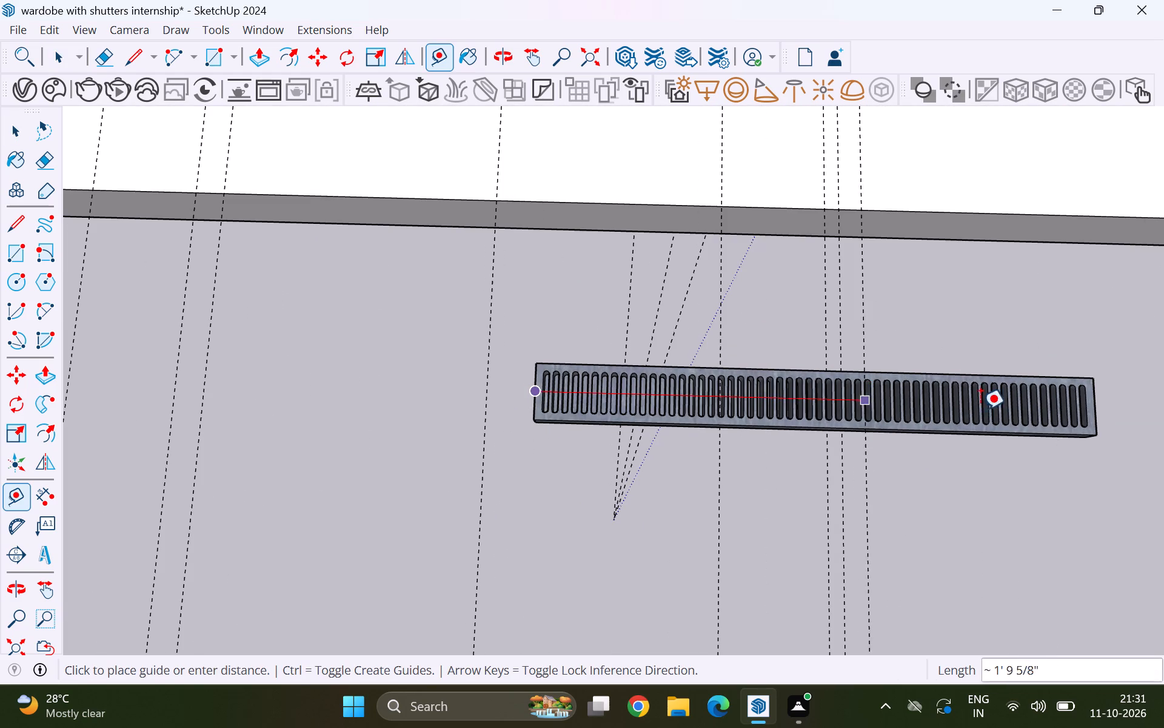
pyautogui.press('space')
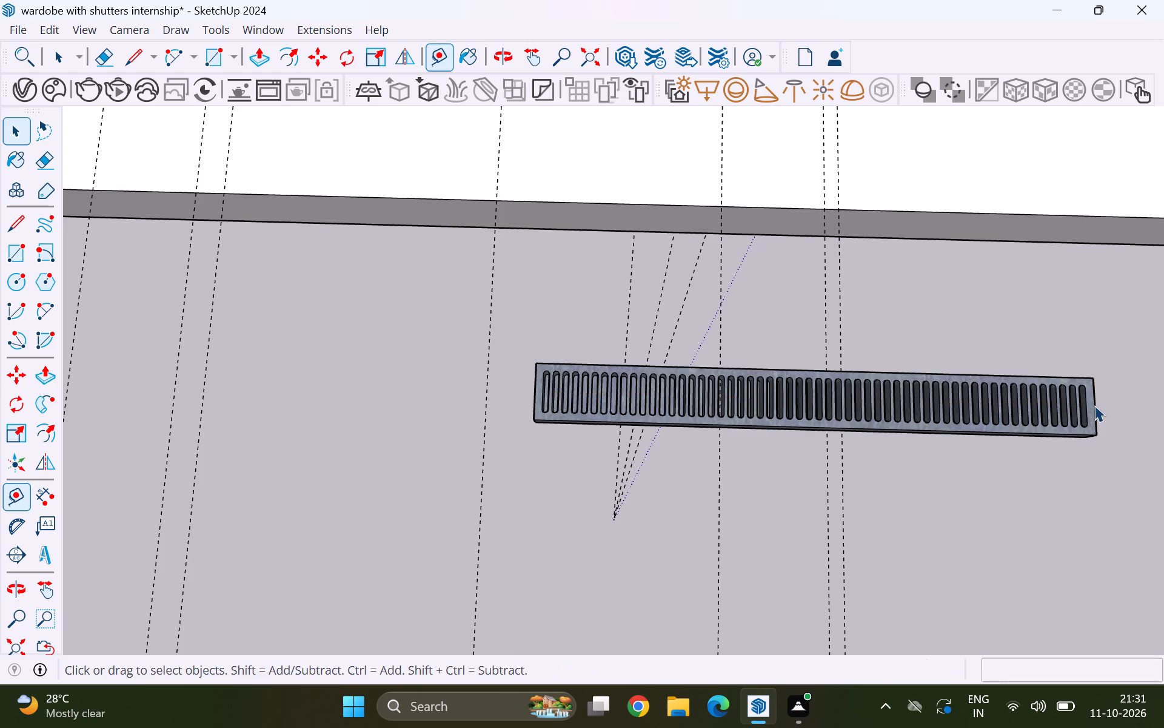
# Reopen the inner floor group and draw a 3' by 4" rectangle between the guide intersections along its front edge.
pyautogui.scroll(-11, 1093, 406)
pyautogui.scroll(9, 845, 232)
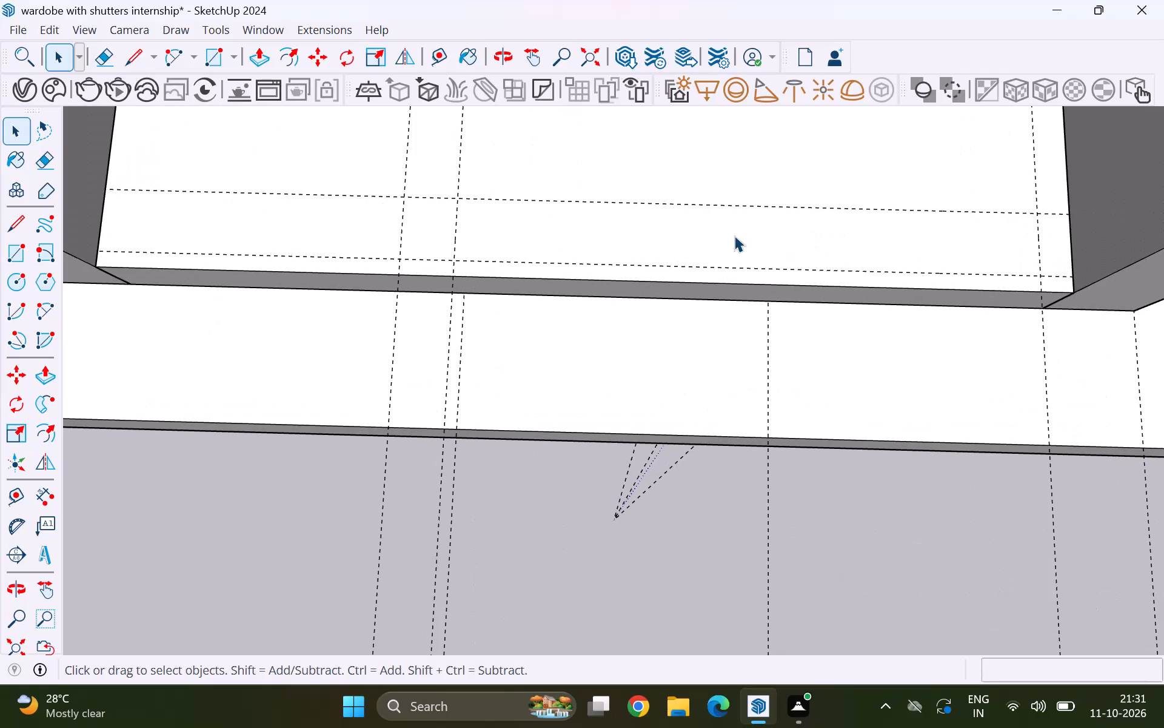
pyautogui.doubleClick(724, 237)
pyautogui.scroll(4, 476, 200)
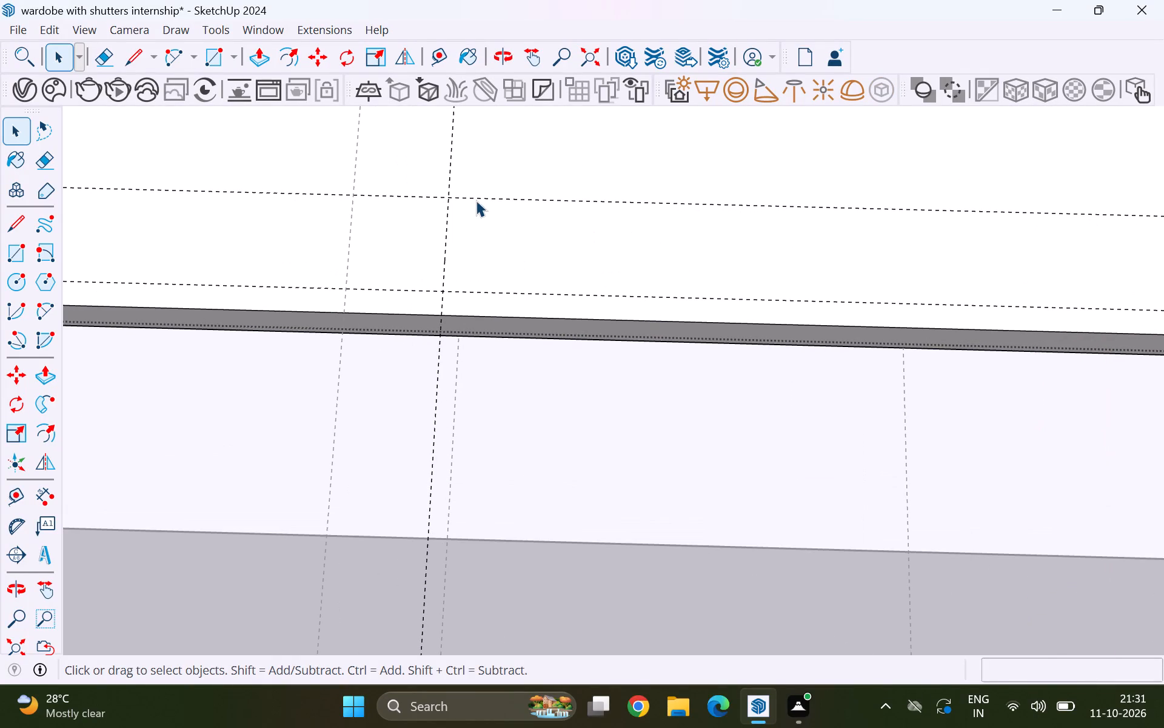
pyautogui.press('r')
pyautogui.click(448, 196)
pyautogui.scroll(-4, 359, 248)
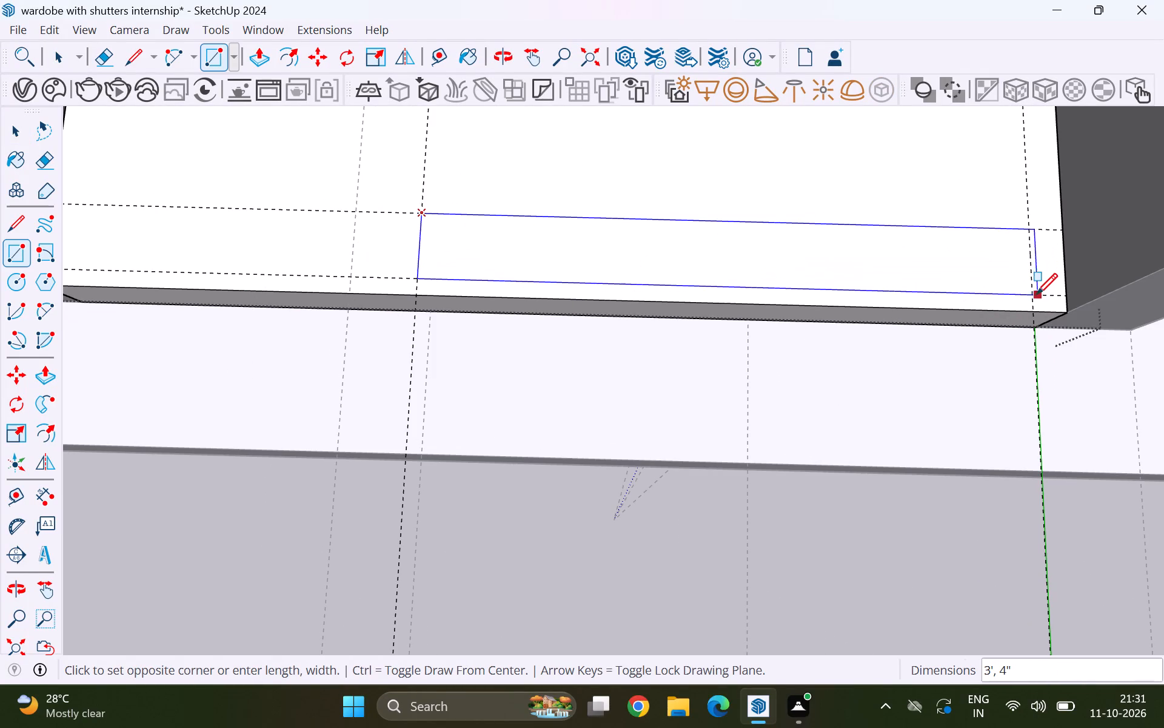
pyautogui.click(1033, 296)
pyautogui.press('space')
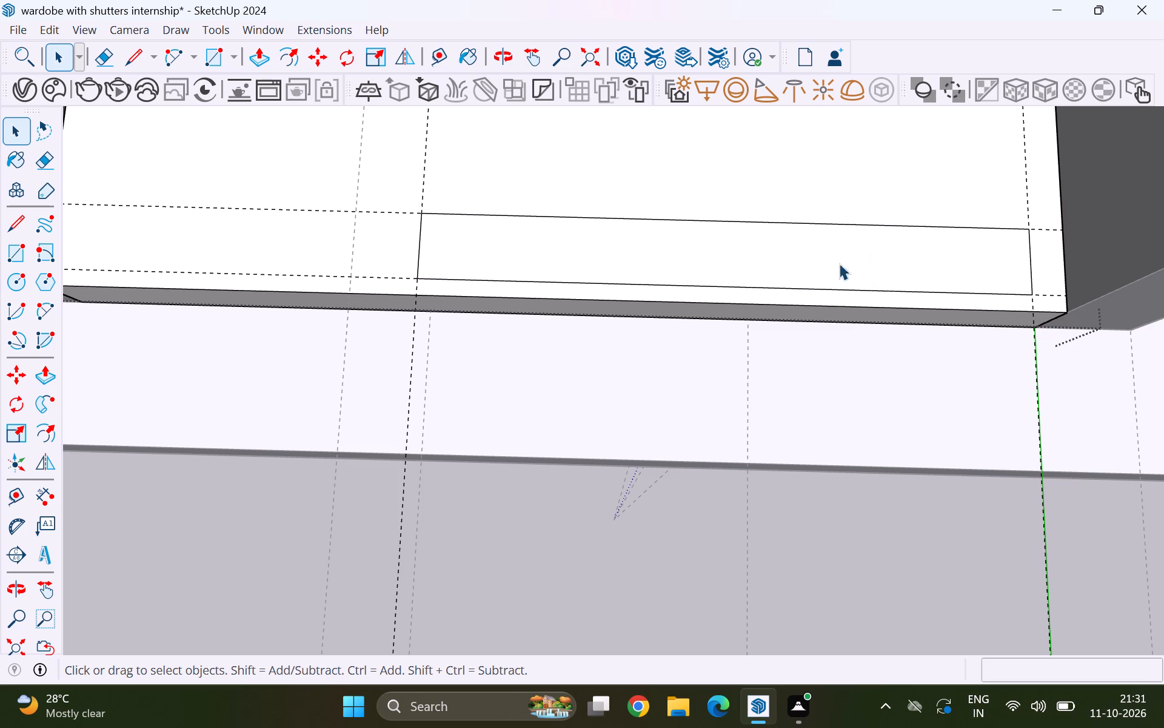
# Measure the linear drain's height at one corner, from its top edge to its base.
pyautogui.scroll(-10, 644, 200)
pyautogui.moveTo(793, 473); pyautogui.dragTo(827, 276, button='middle')
pyautogui.scroll(1, 827, 276)
pyautogui.scroll(18, 738, 430)
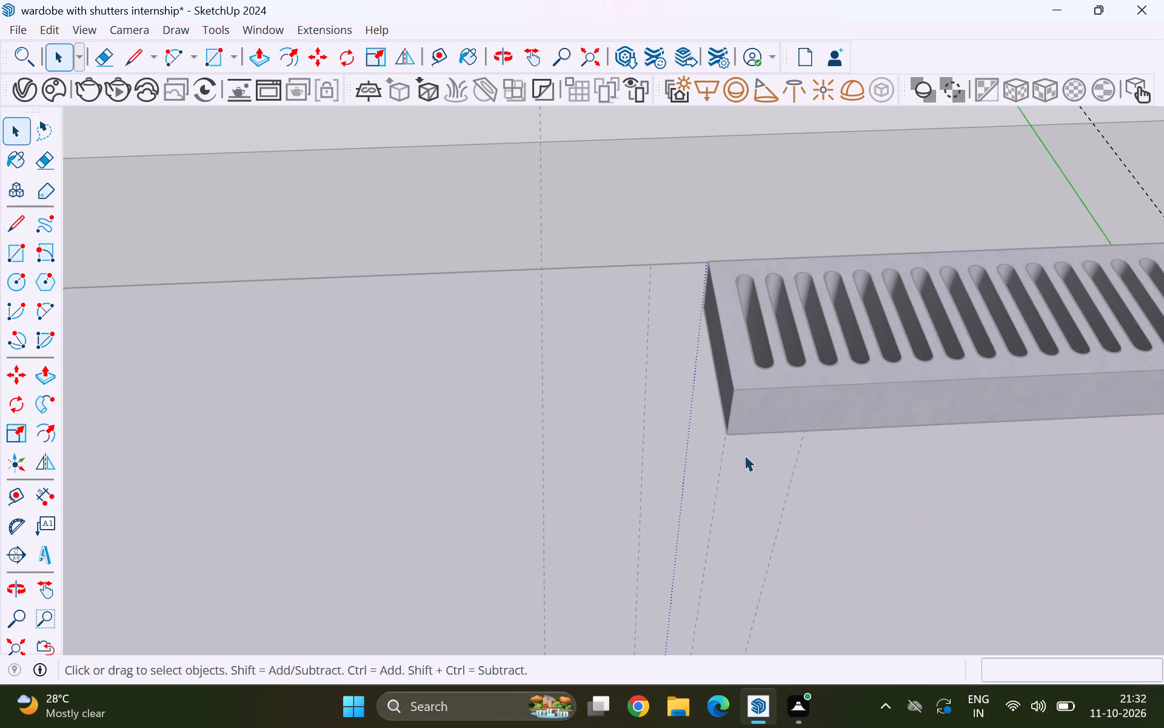
pyautogui.moveTo(744, 455); pyautogui.dragTo(748, 422, button='middle')
pyautogui.scroll(1, 744, 455)
pyautogui.scroll(8, 738, 364)
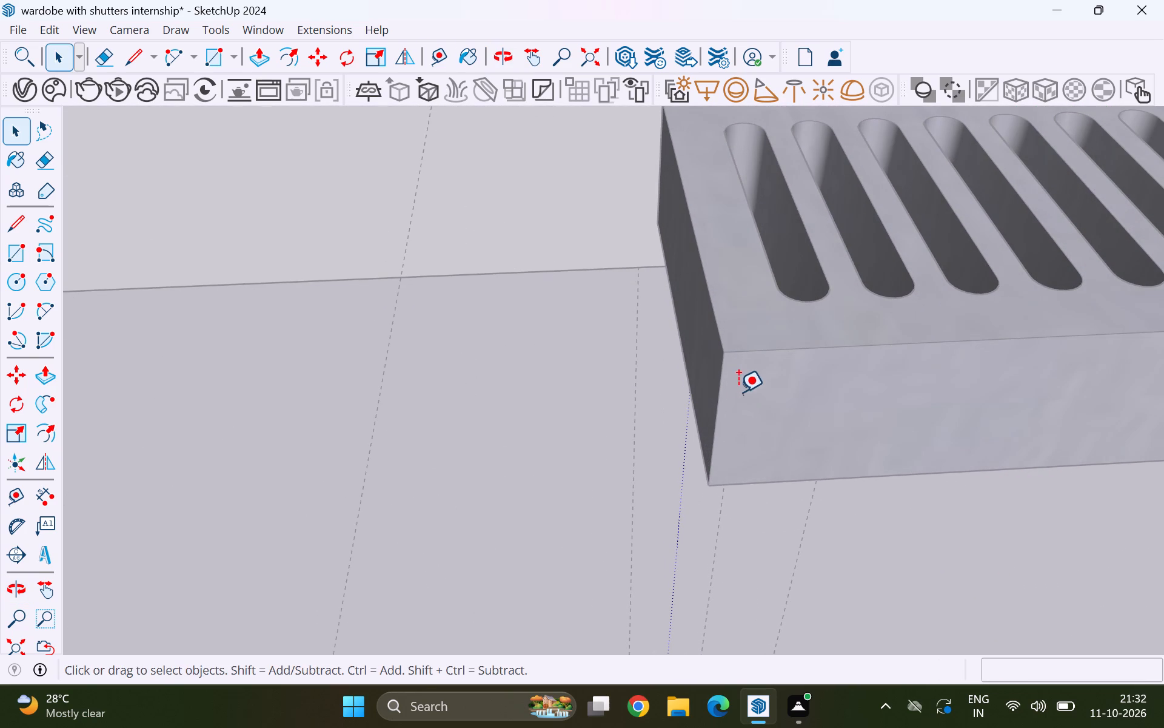
pyautogui.press('t')
pyautogui.click(723, 352)
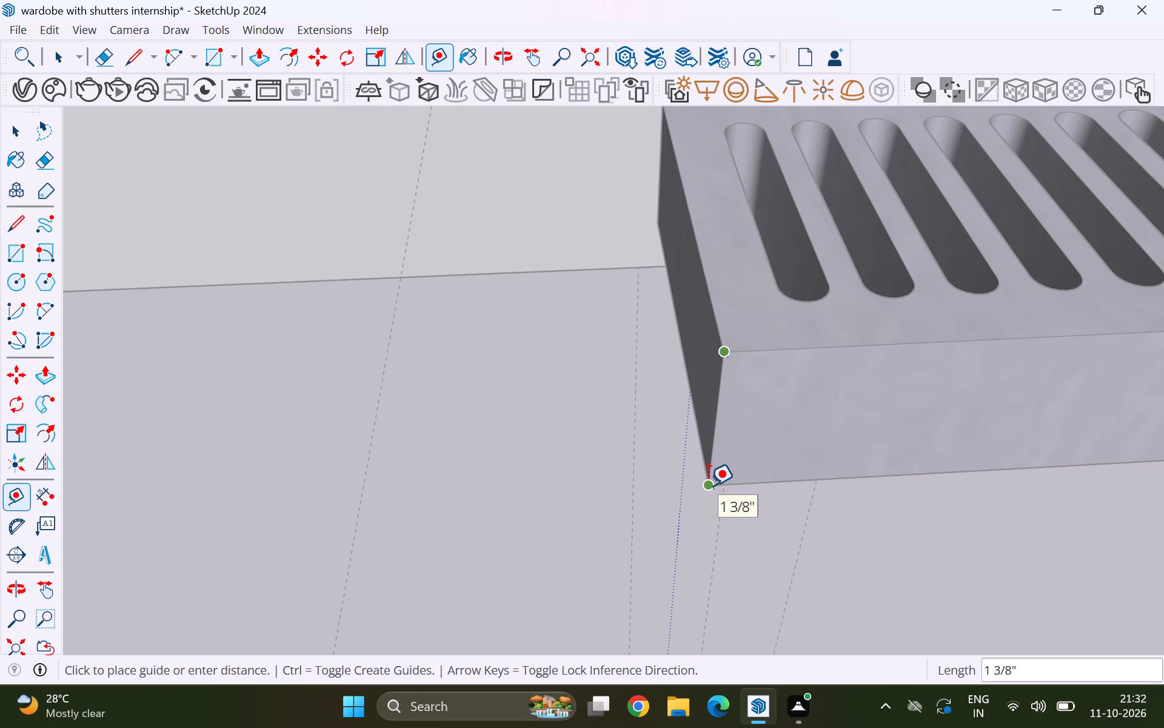
pyautogui.press('space')
# Push the 3' by 4" rectangle down 1.5" into the inner floor to form the drain recess.
pyautogui.scroll(-4, 711, 491)
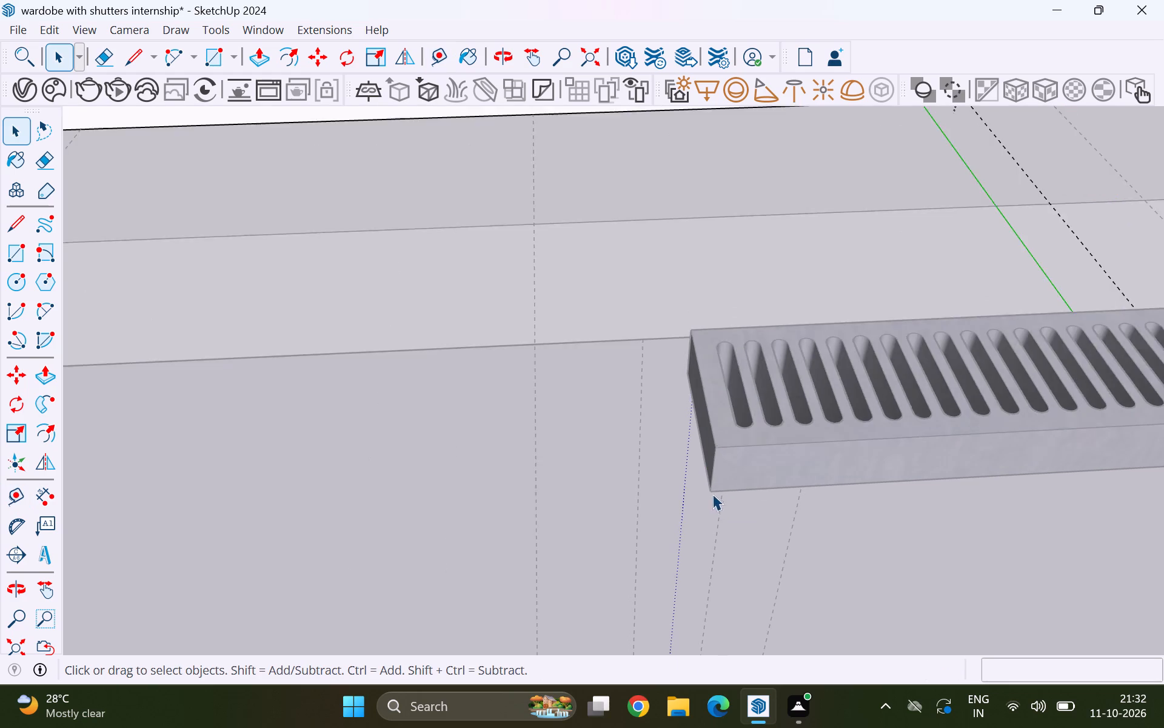
pyautogui.scroll(-11, 712, 494)
pyautogui.scroll(-5, 681, 301)
pyautogui.moveTo(655, 270); pyautogui.dragTo(644, 310, button='middle')
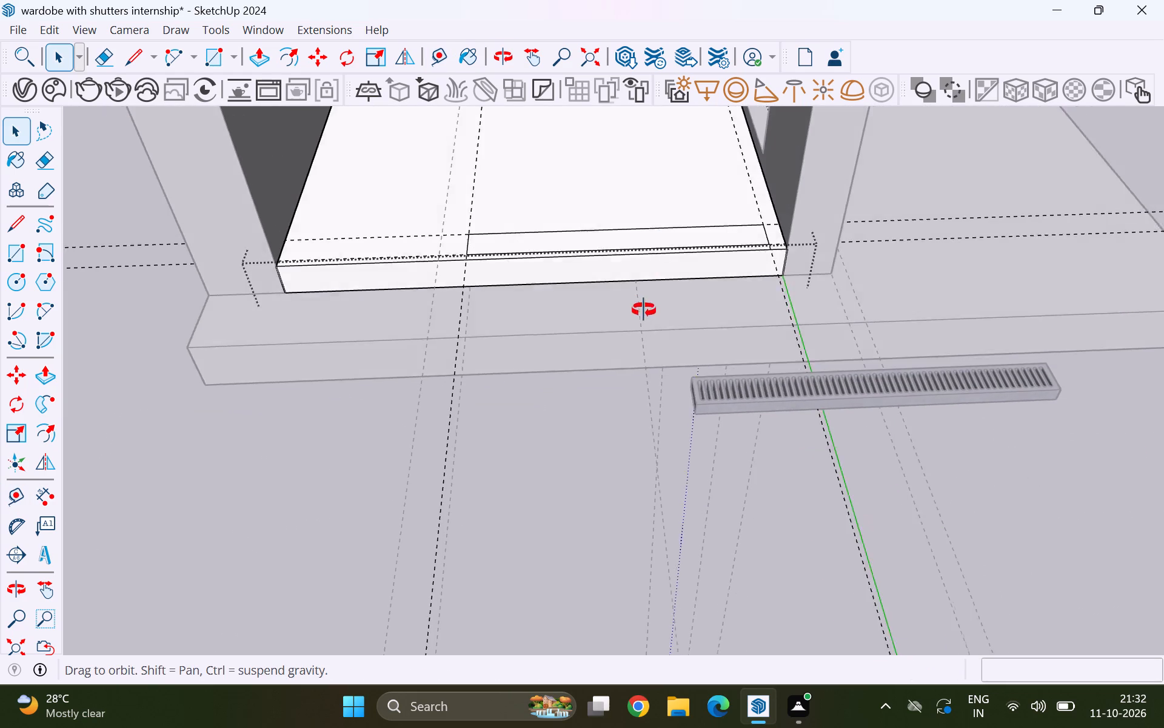
pyautogui.moveTo(644, 310); pyautogui.dragTo(630, 347, button='middle')
pyautogui.scroll(10, 622, 169)
pyautogui.click(672, 315)
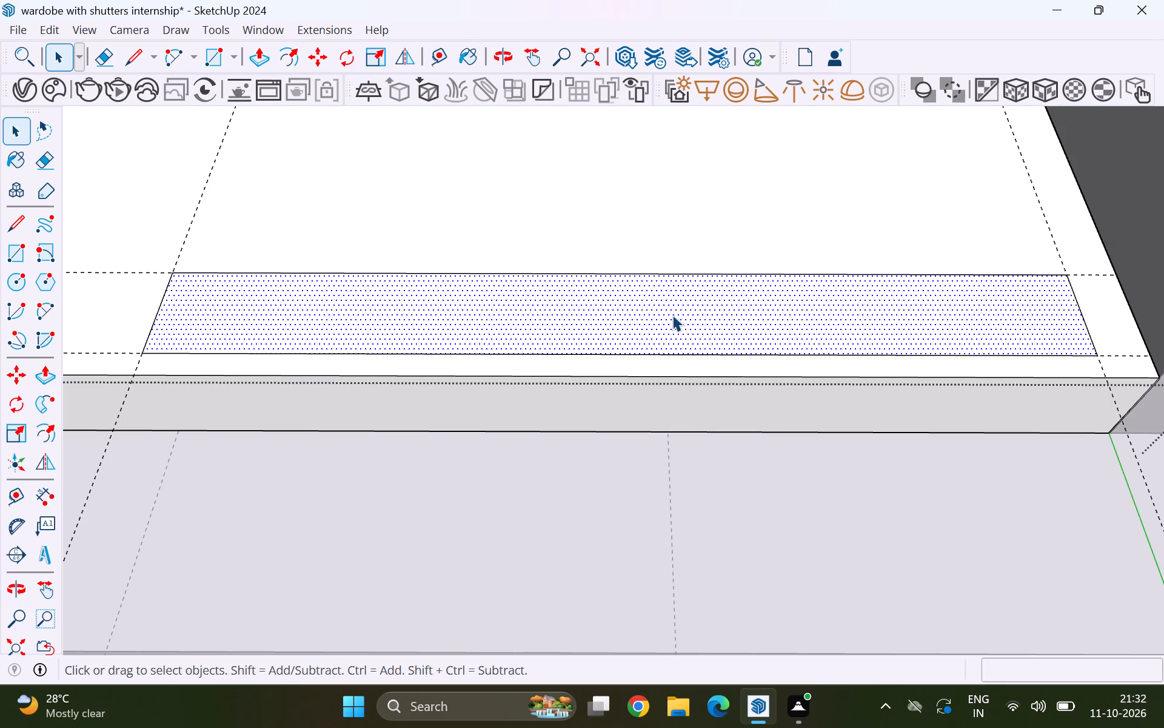
pyautogui.press('p')
pyautogui.click(651, 298)
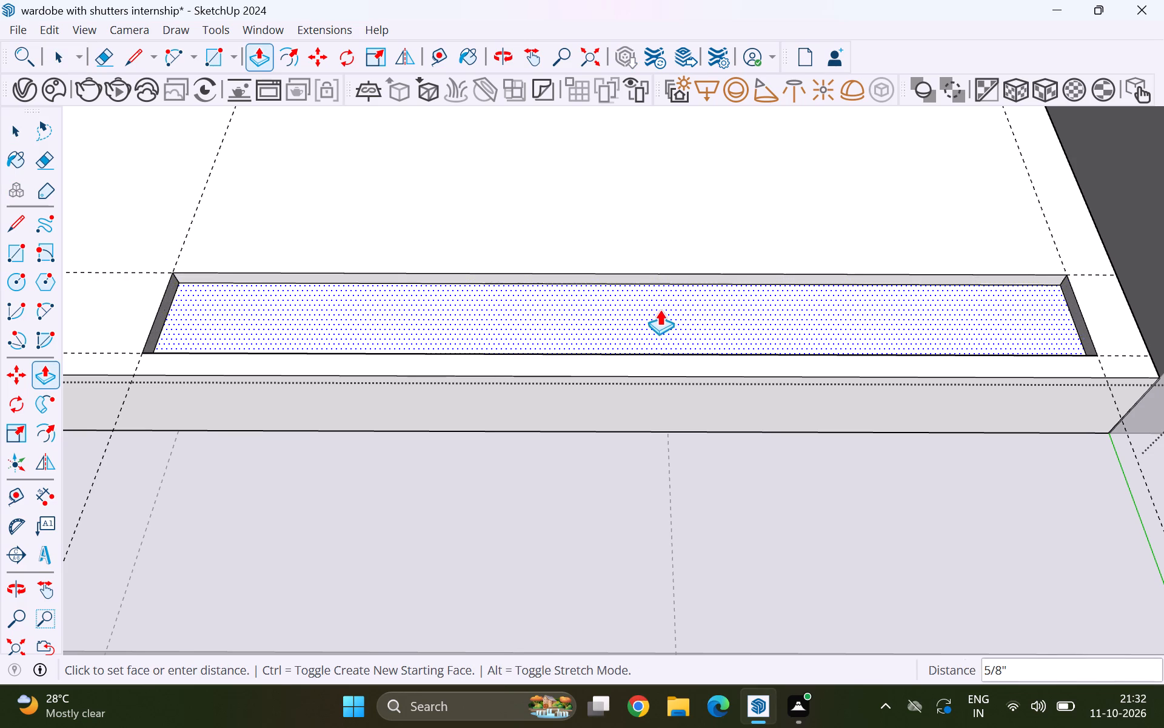
pyautogui.write('1.5')
pyautogui.press('Return')
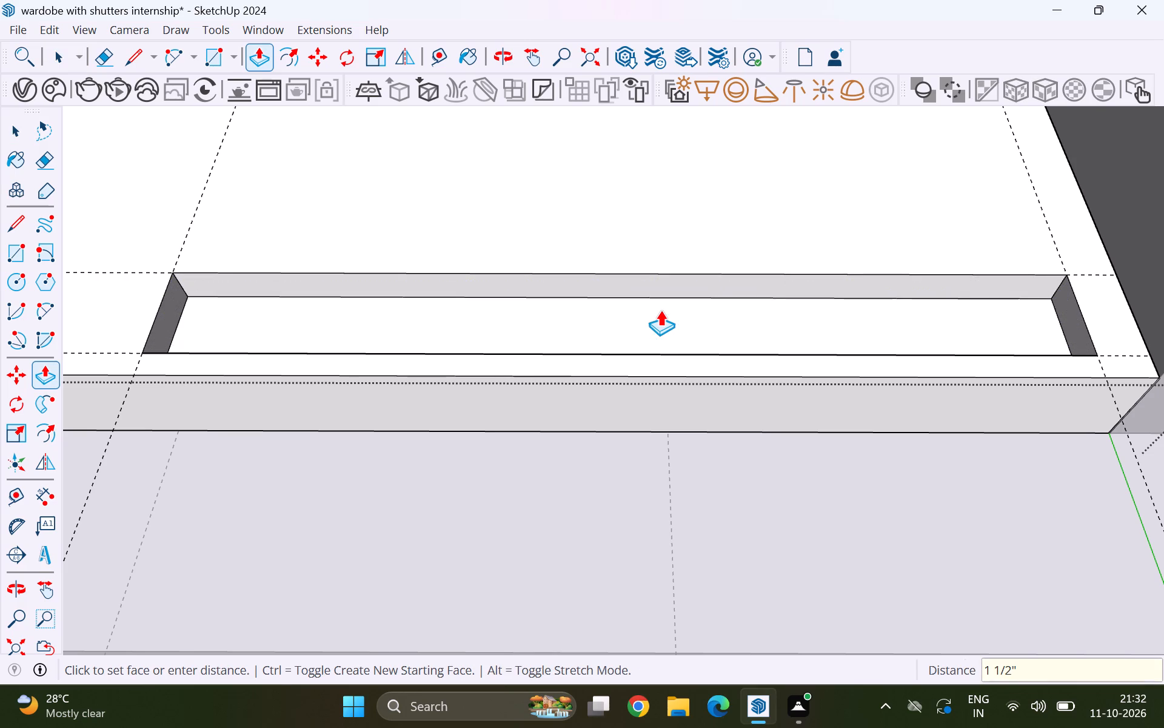
pyautogui.press('space')
# Copy the recess's bottom face and paste it in place outside the inner floor group.
pyautogui.scroll(-5, 676, 320)
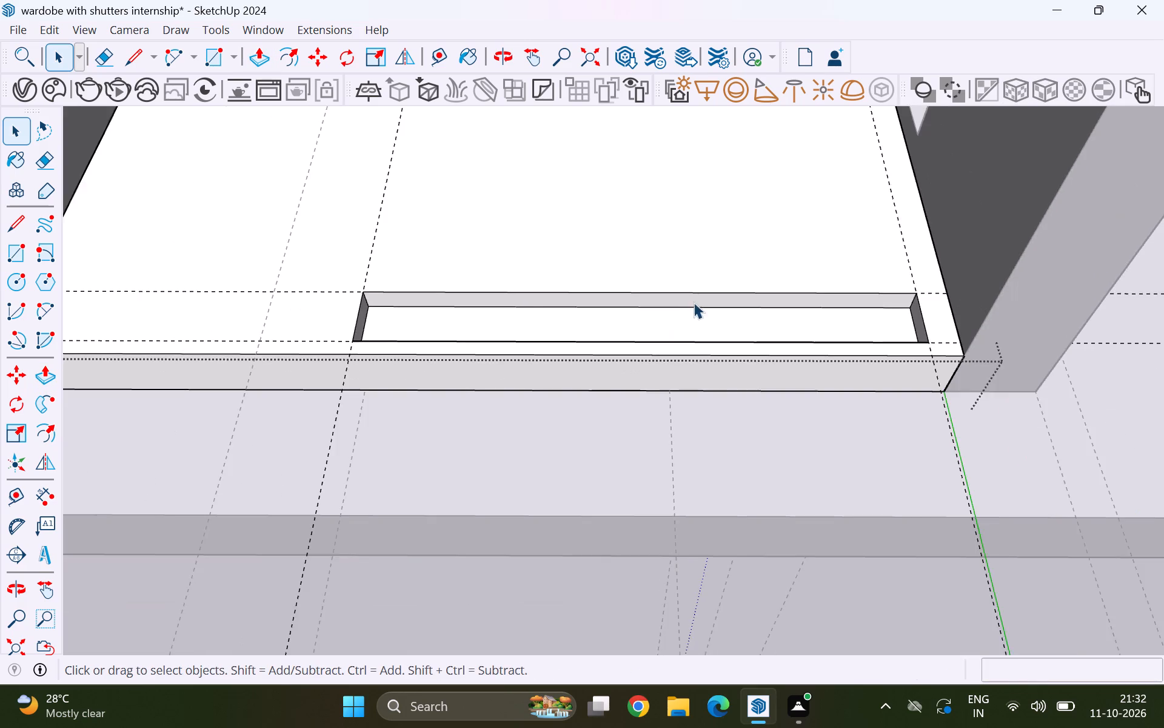
pyautogui.scroll(-5, 687, 312)
pyautogui.moveTo(665, 332); pyautogui.dragTo(655, 399, button='middle')
pyautogui.click(681, 318)
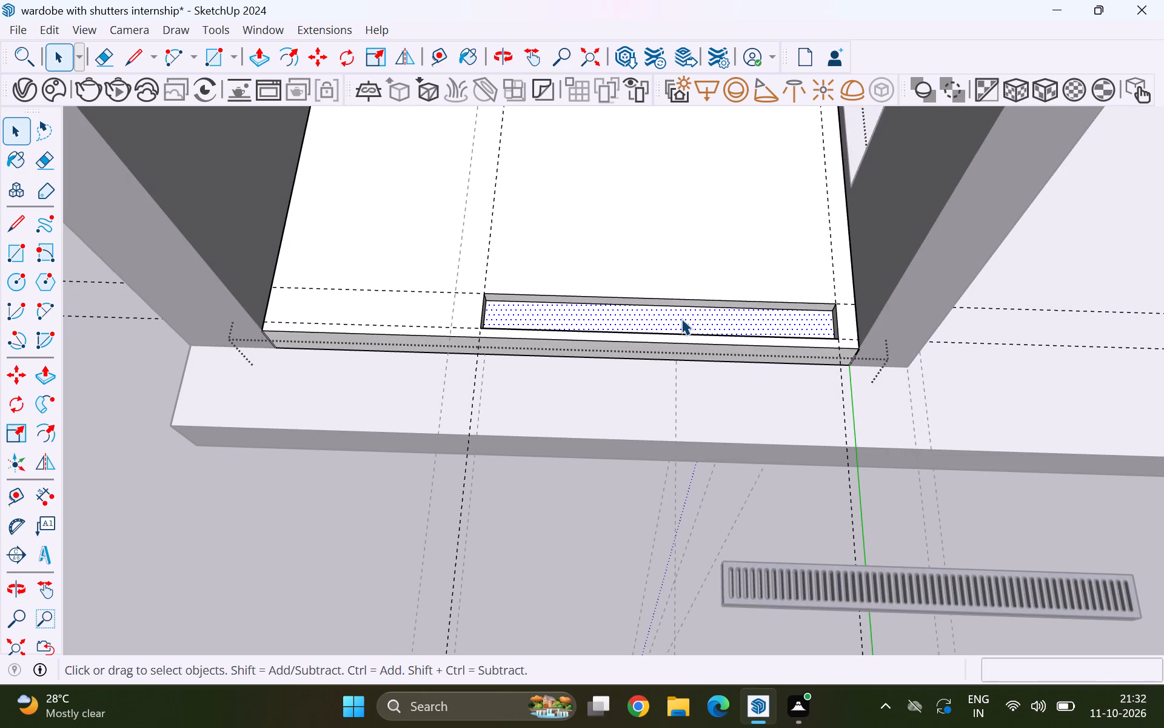
pyautogui.hotkey('ctrl', 'c')
pyautogui.scroll(-9, 669, 343)
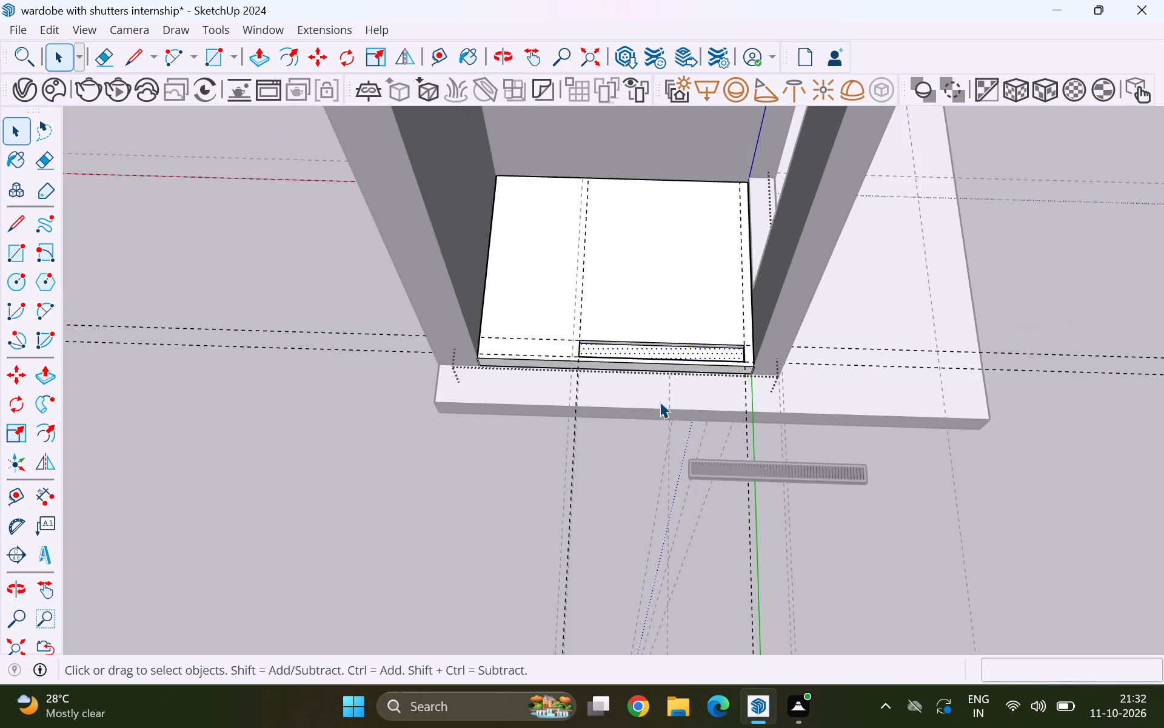
pyautogui.click(361, 296)
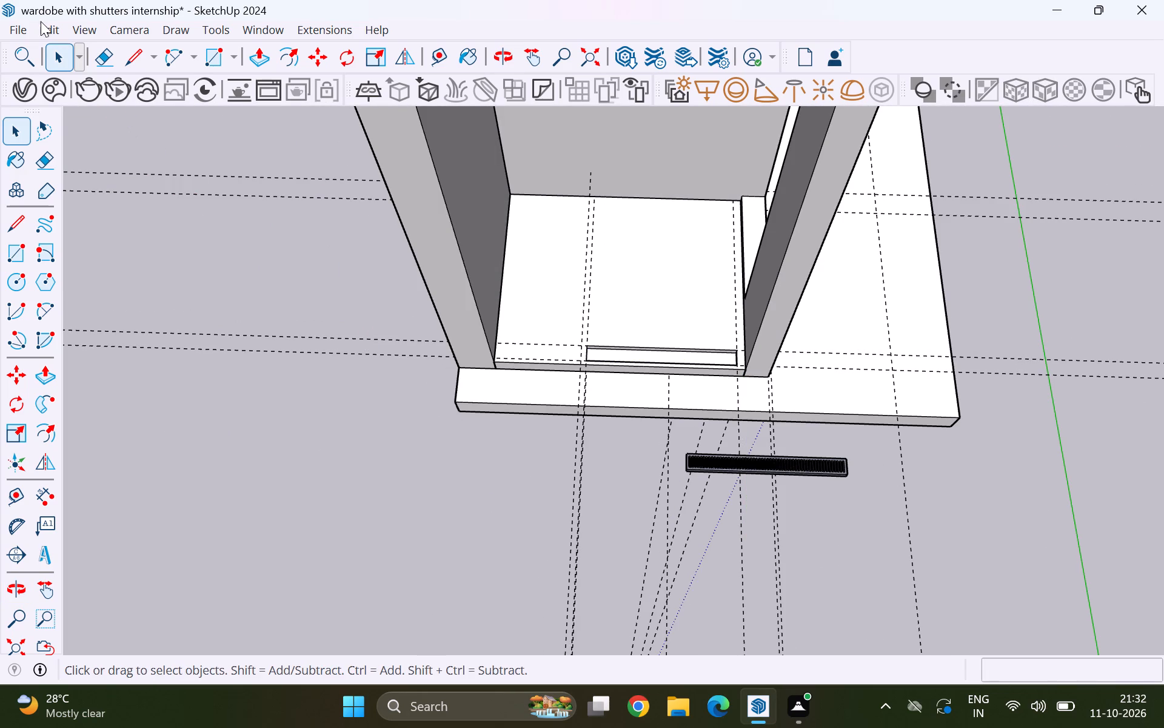
pyautogui.click(47, 27)
pyautogui.click(87, 164)
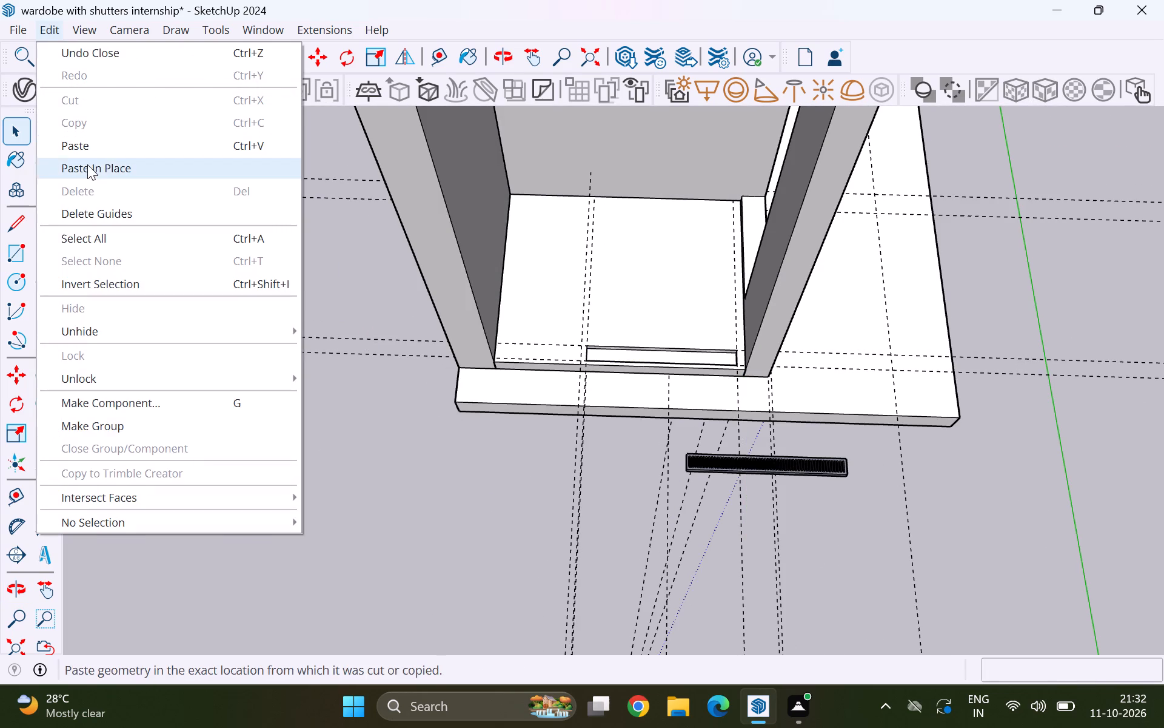
# Make the pasted recess bottom face a separate group.
pyautogui.scroll(5, 737, 354)
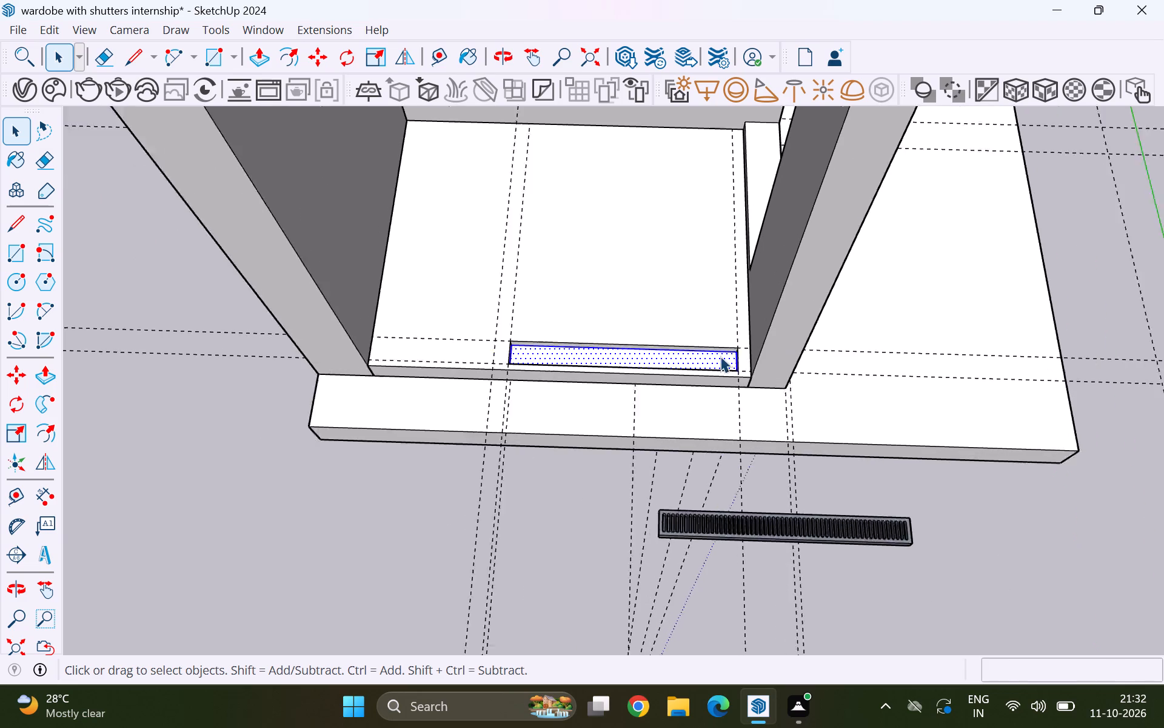
pyautogui.scroll(9, 720, 356)
pyautogui.rightClick(684, 370)
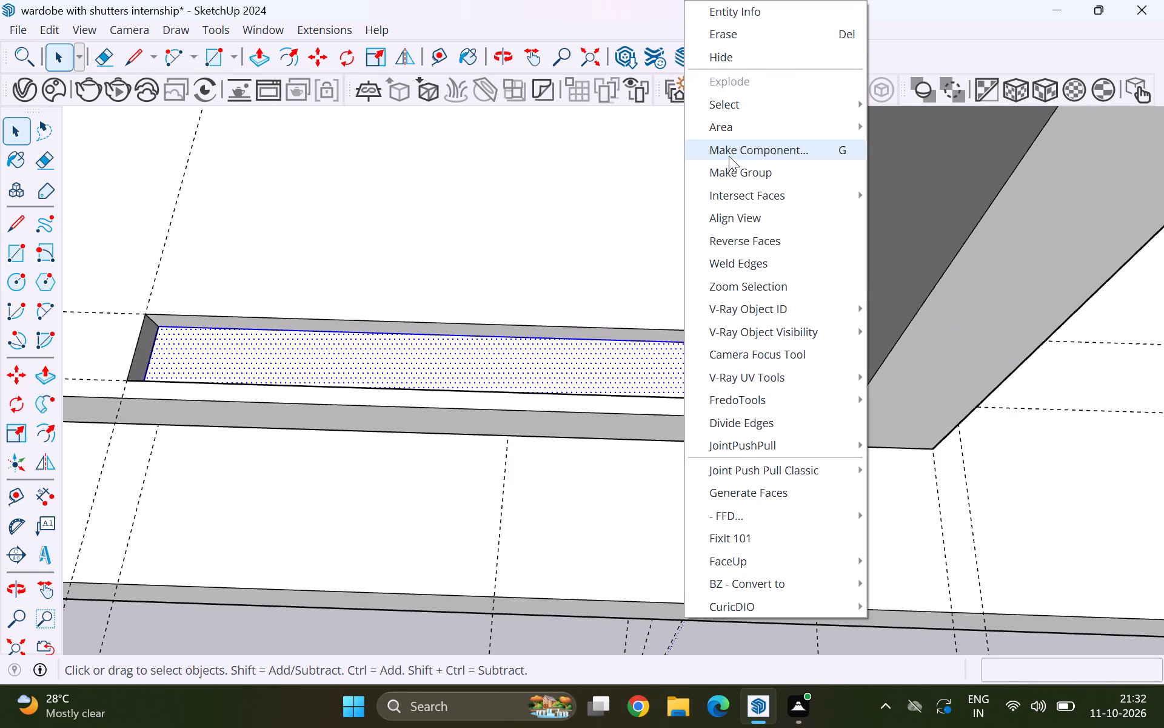
pyautogui.click(734, 169)
pyautogui.scroll(-14, 723, 277)
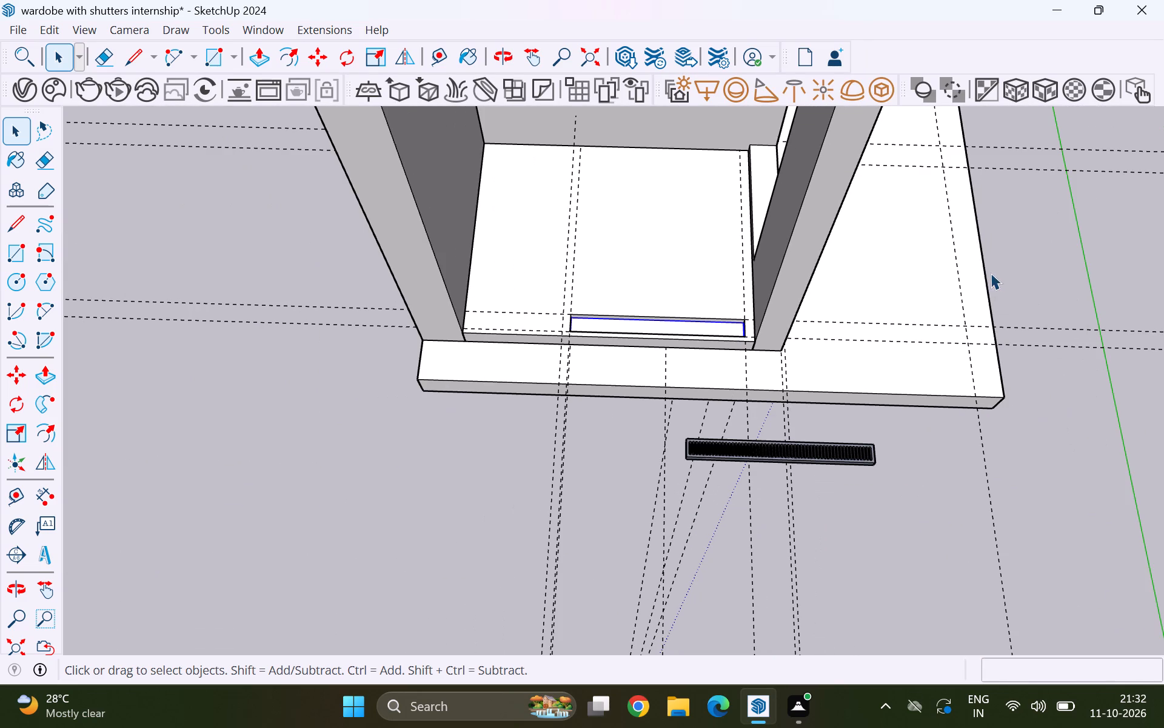
pyautogui.click(1017, 264)
# Move the linear drain by its top front corner onto the matching front corner of the floor recess.
pyautogui.scroll(4, 892, 455)
pyautogui.click(843, 462)
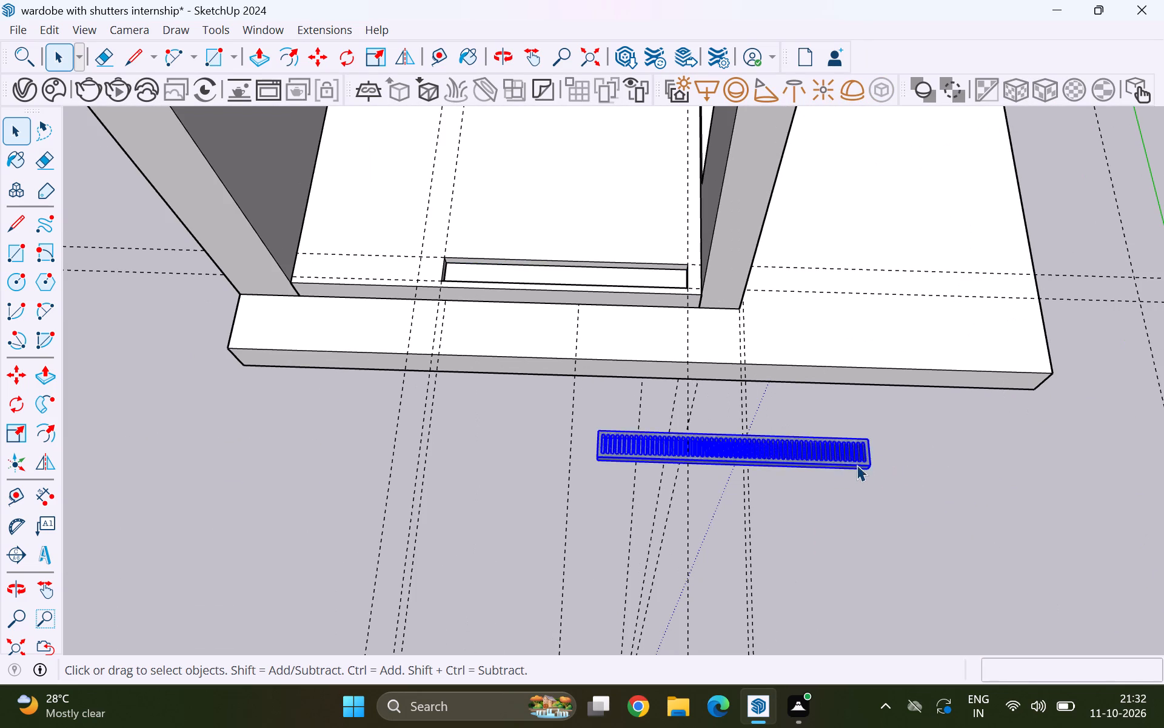
pyautogui.scroll(6, 910, 474)
pyautogui.scroll(9, 857, 476)
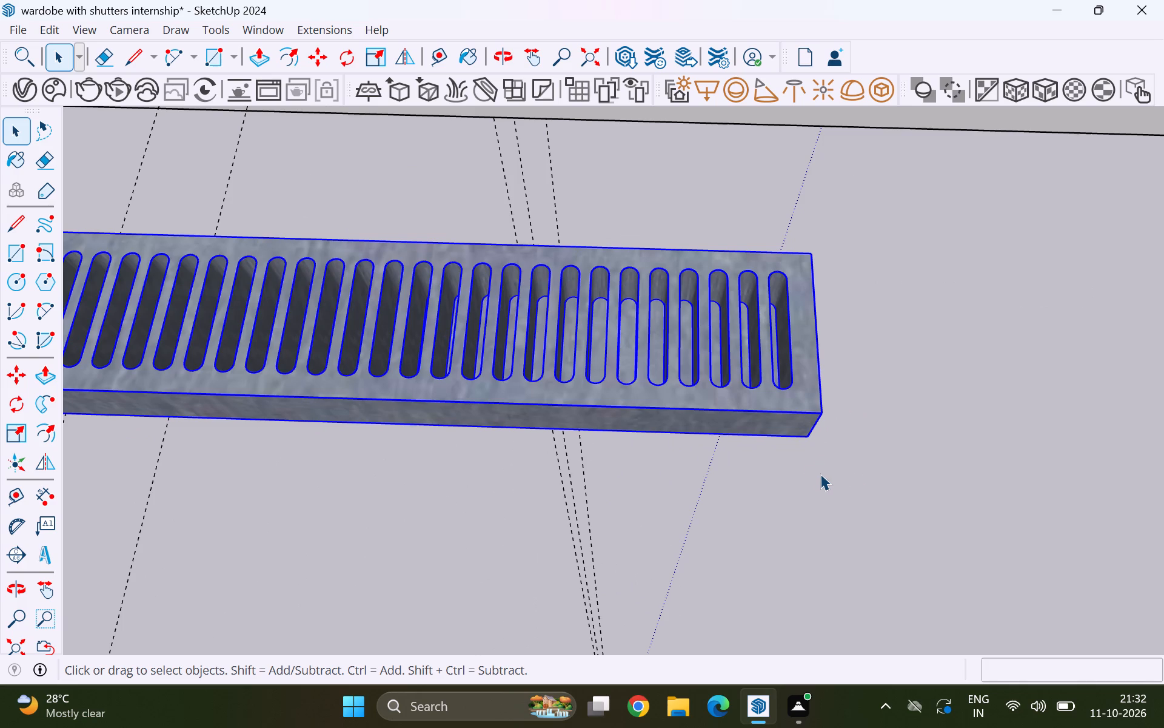
pyautogui.press('m')
pyautogui.moveTo(823, 413); pyautogui.dragTo(855, 414)
pyautogui.scroll(-13, 952, 416)
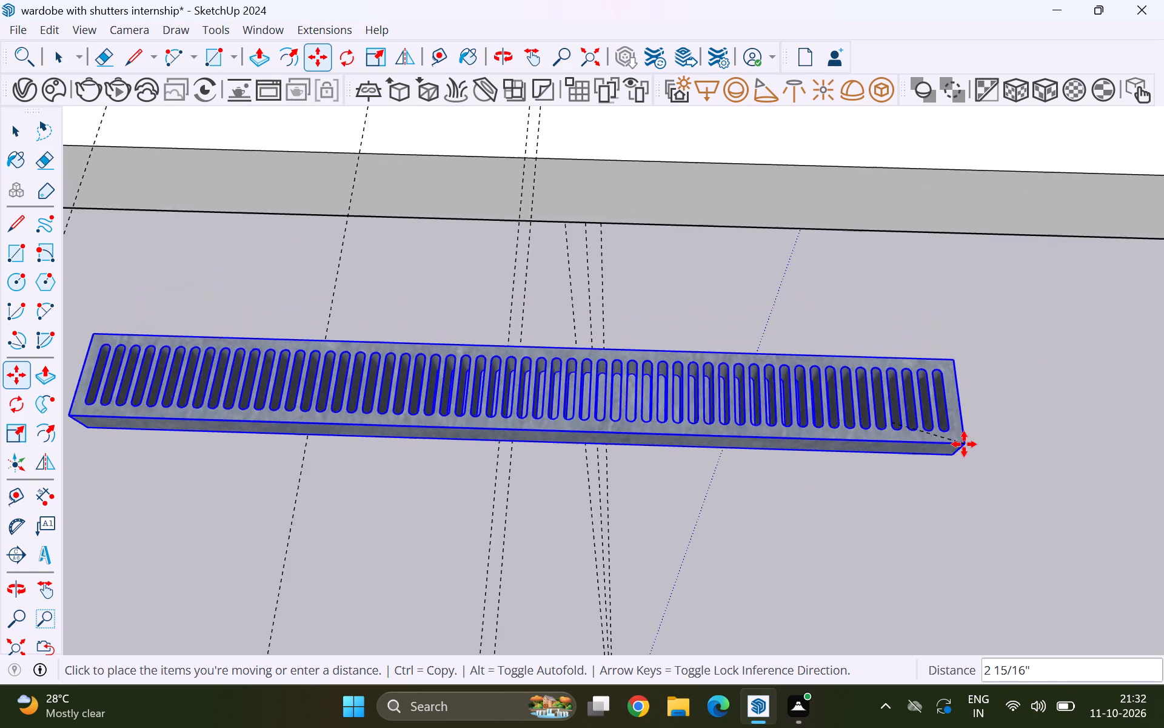
pyautogui.scroll(-15, 964, 444)
pyautogui.scroll(15, 817, 311)
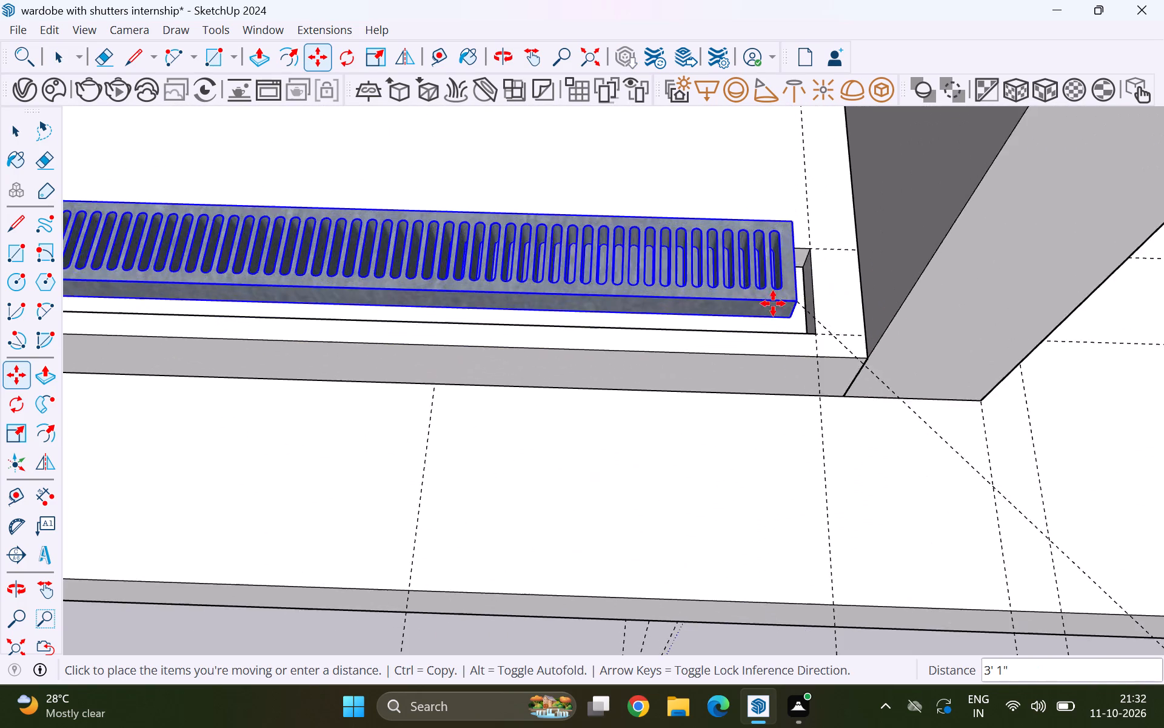
pyautogui.scroll(14, 773, 303)
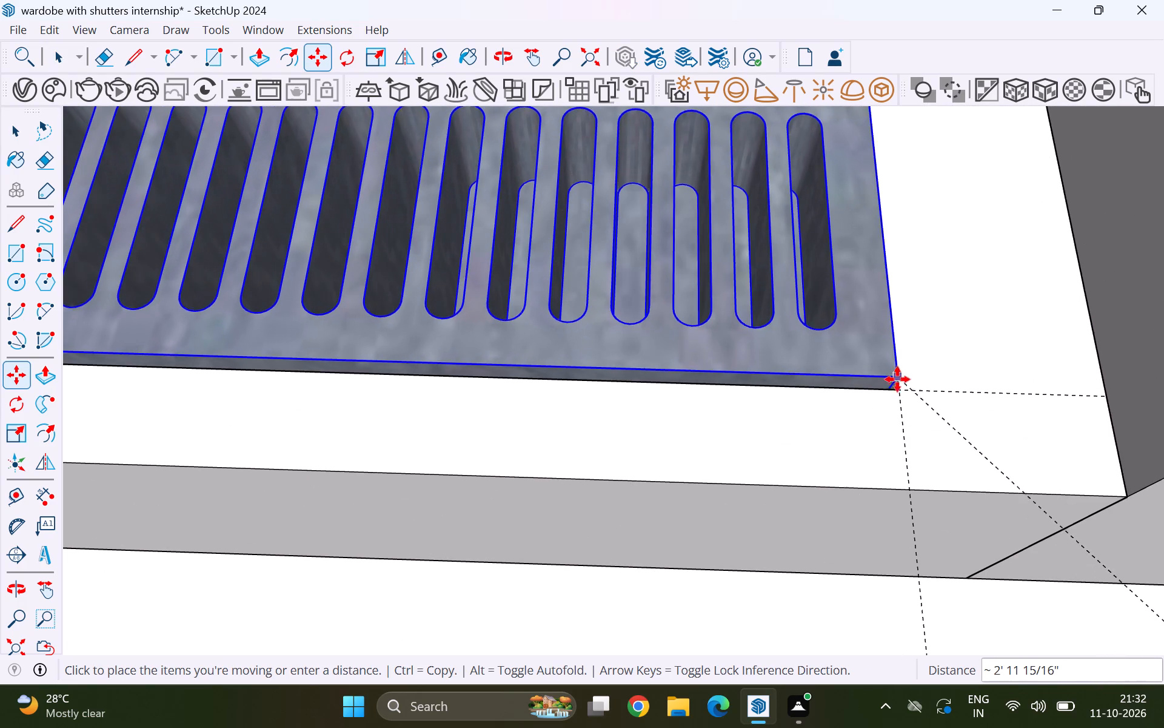
pyautogui.click(904, 389)
pyautogui.press('space')
pyautogui.scroll(-2, 909, 363)
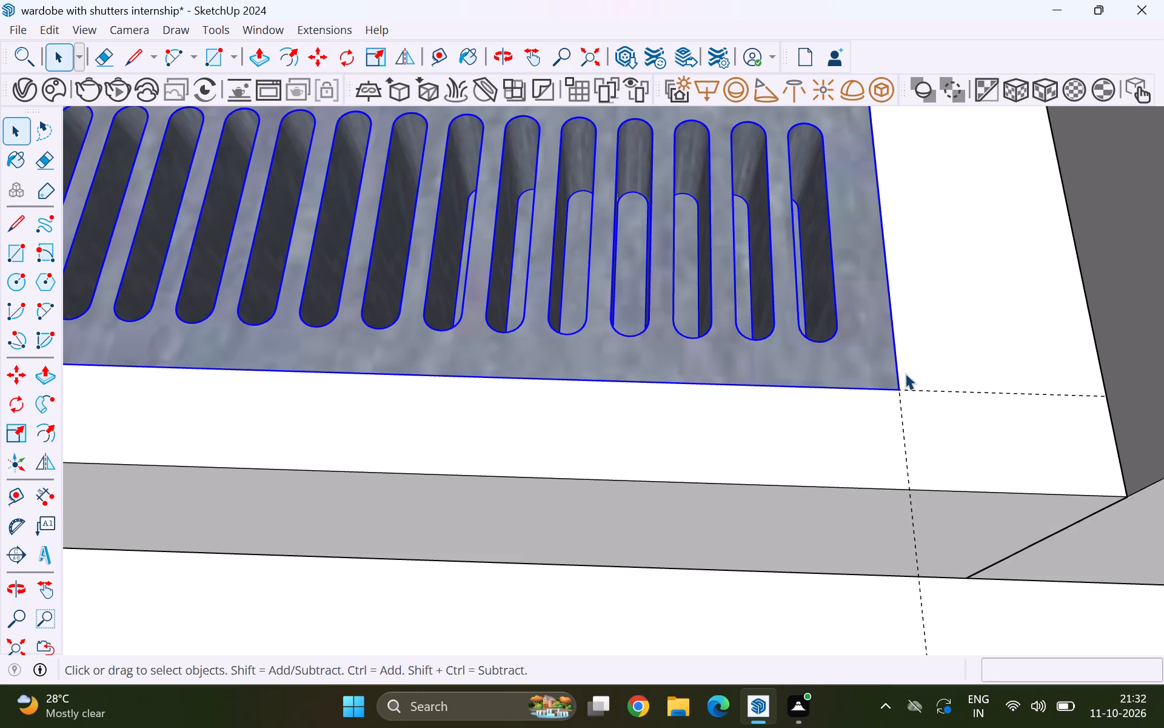
pyautogui.scroll(-17, 905, 373)
pyautogui.scroll(-17, 903, 377)
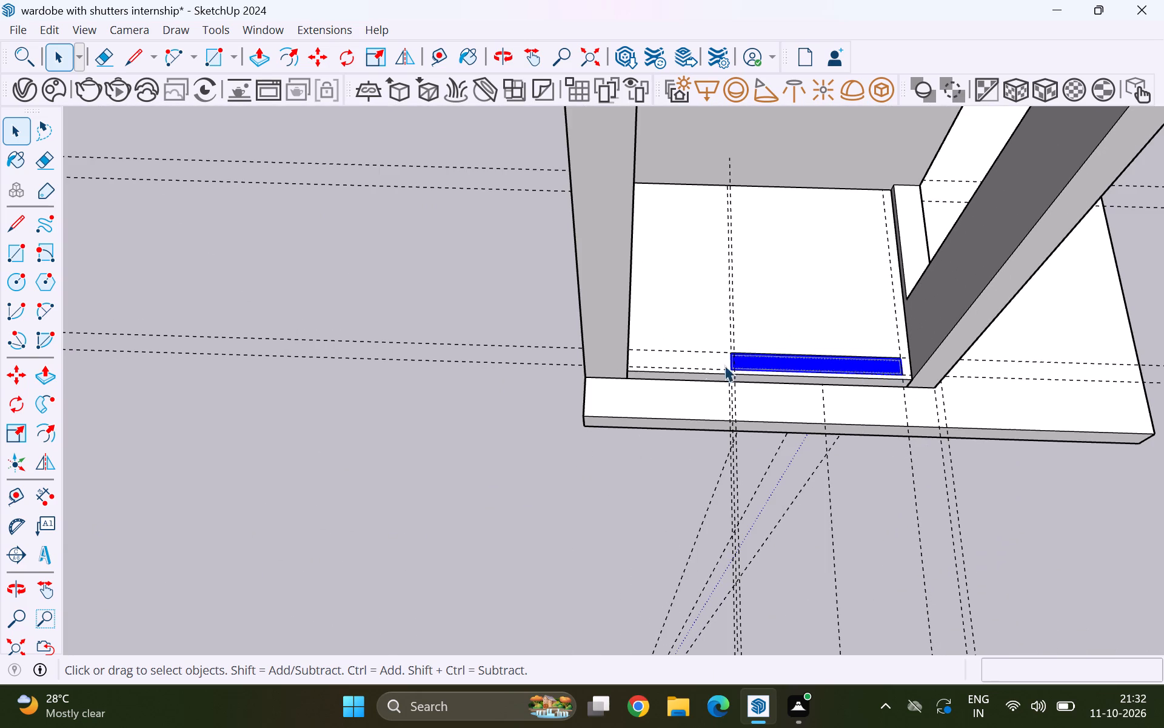
pyautogui.click(495, 269)
# Inside the inner floor group, push the recess's back wall about 5/16" forward to meet the drain's back edge.
pyautogui.moveTo(811, 406); pyautogui.dragTo(789, 274, button='middle')
pyautogui.scroll(5, 808, 379)
pyautogui.scroll(10, 763, 341)
pyautogui.scroll(4, 555, 374)
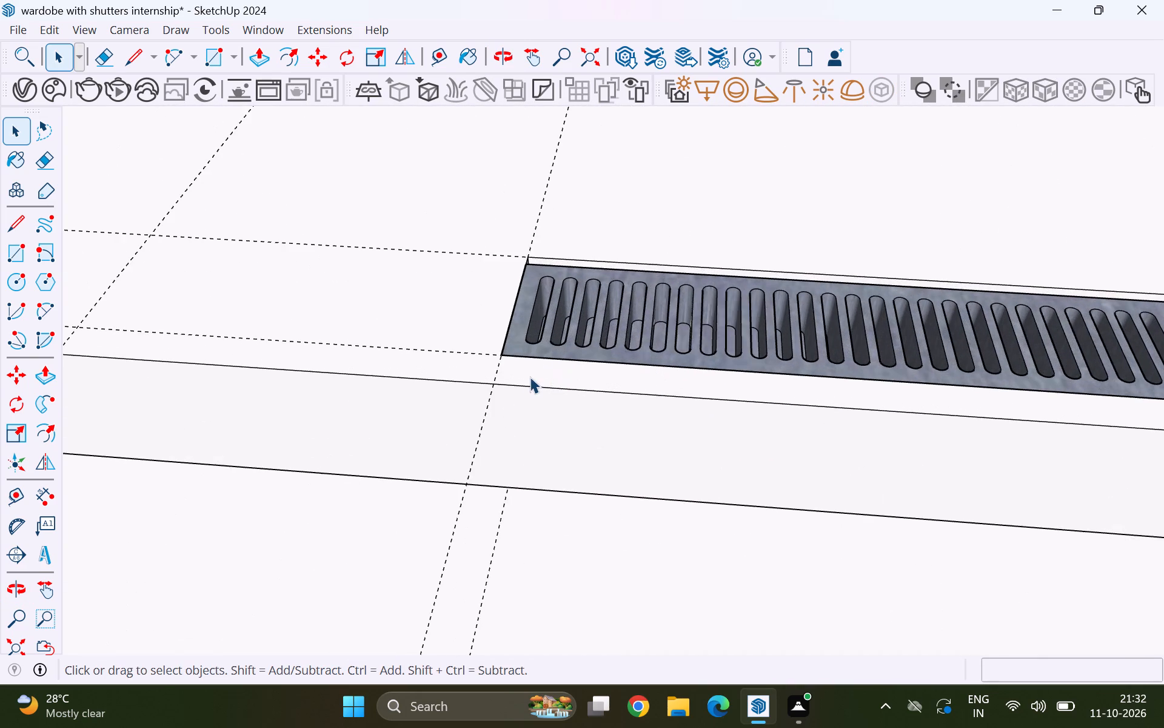
pyautogui.scroll(1, 529, 377)
pyautogui.moveTo(529, 377); pyautogui.dragTo(594, 323, button='middle')
pyautogui.scroll(12, 544, 269)
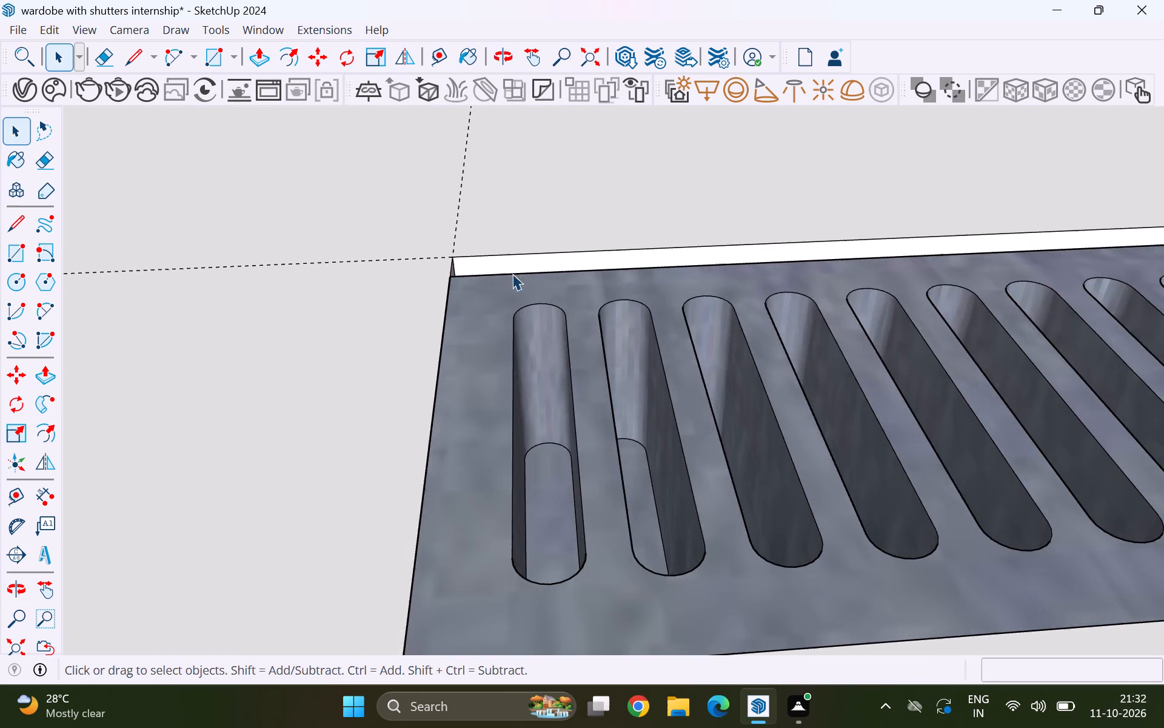
pyautogui.scroll(3, 512, 274)
pyautogui.moveTo(498, 326); pyautogui.dragTo(370, 575, button='middle')
pyautogui.scroll(1, 374, 567)
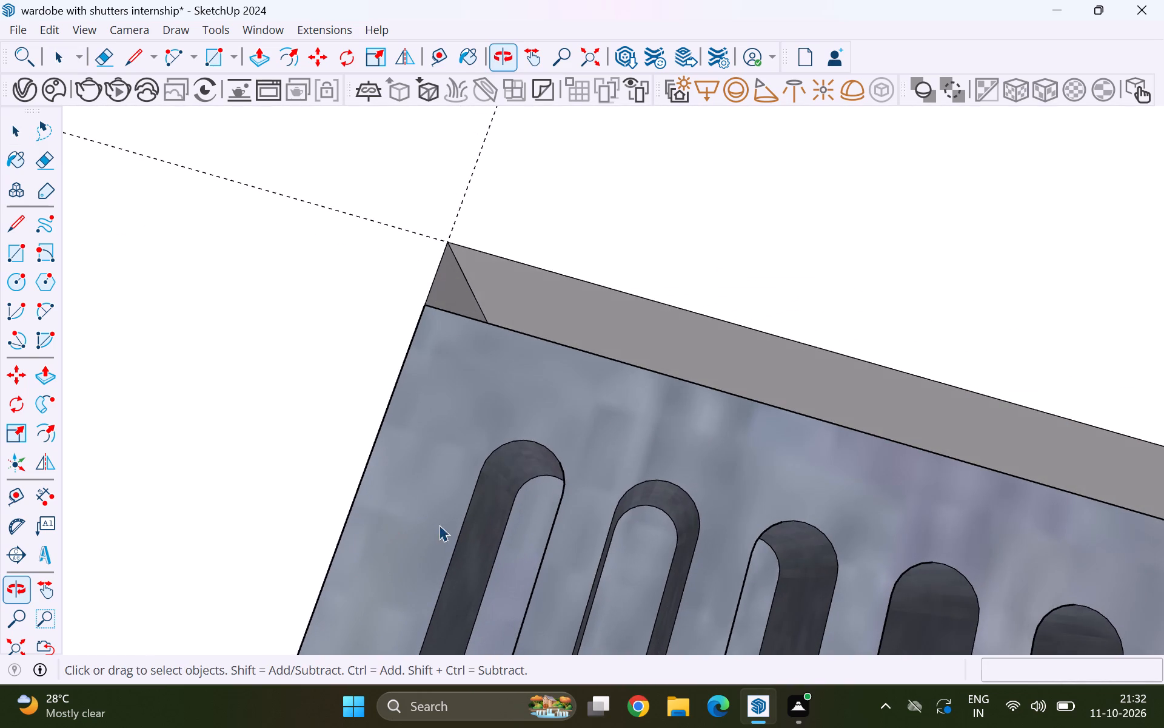
pyautogui.scroll(-8, 721, 314)
pyautogui.moveTo(638, 352); pyautogui.dragTo(651, 376, button='middle')
pyautogui.middleClick(655, 369)
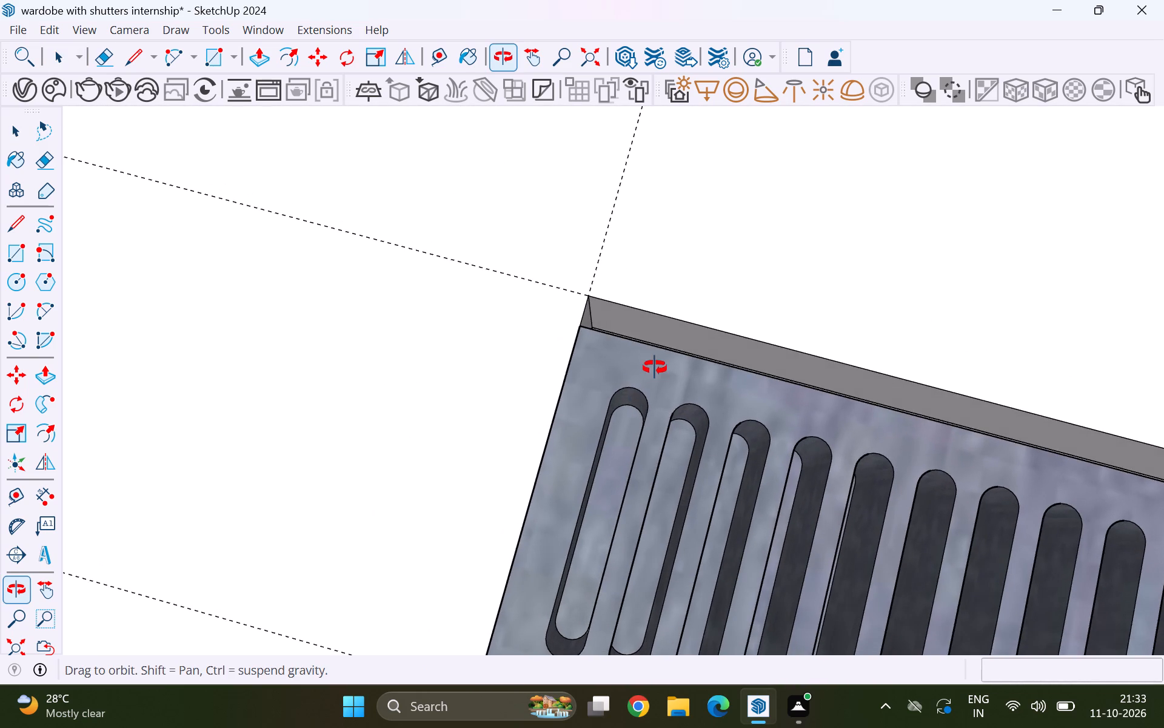
pyautogui.scroll(6, 658, 323)
pyautogui.doubleClick(660, 325)
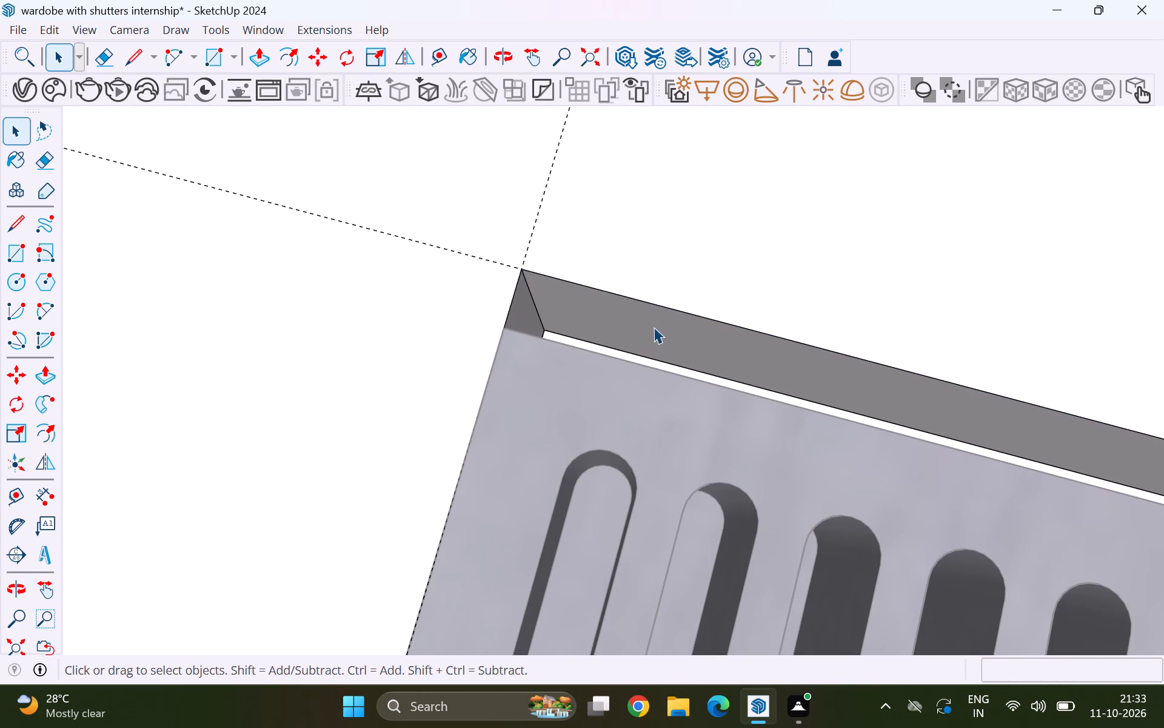
pyautogui.click(654, 327)
pyautogui.press('p')
pyautogui.click(598, 300)
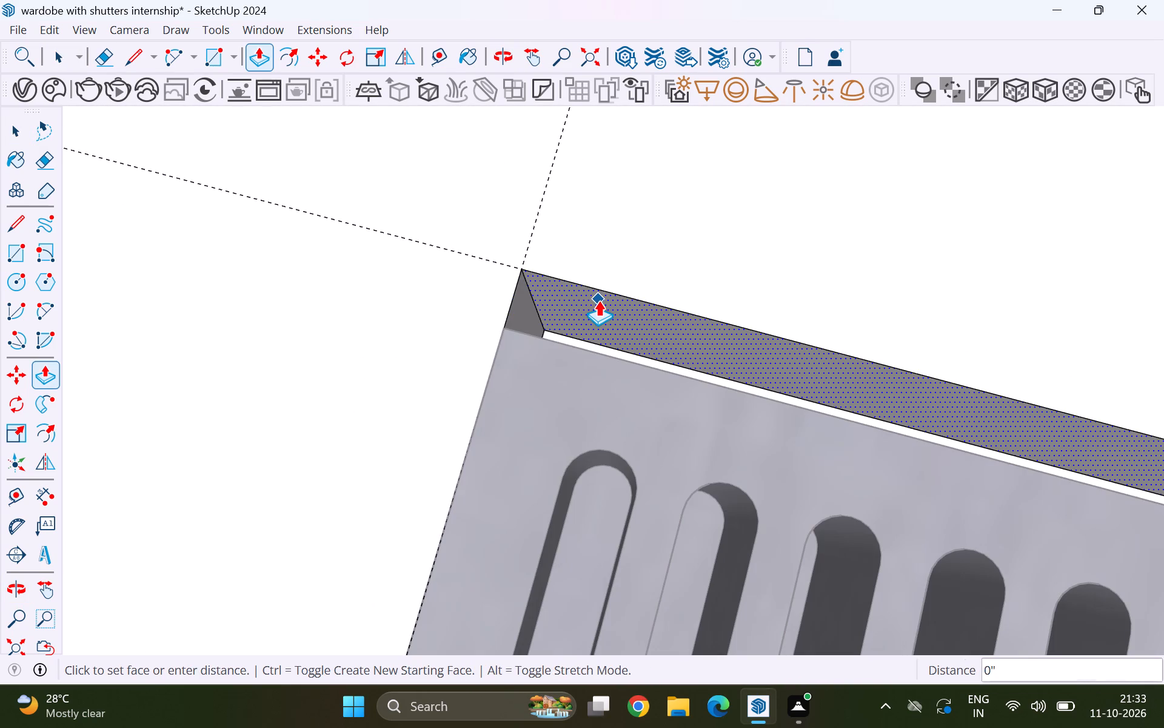
pyautogui.click(535, 334)
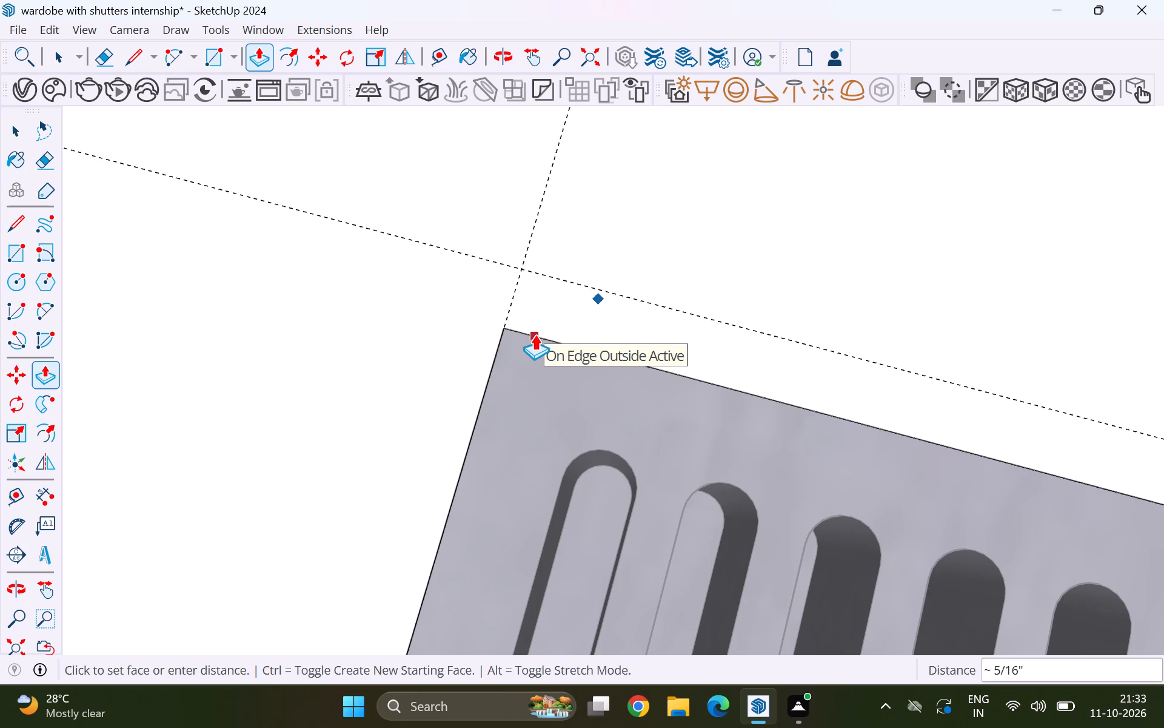
pyautogui.press('space')
pyautogui.scroll(-15, 621, 241)
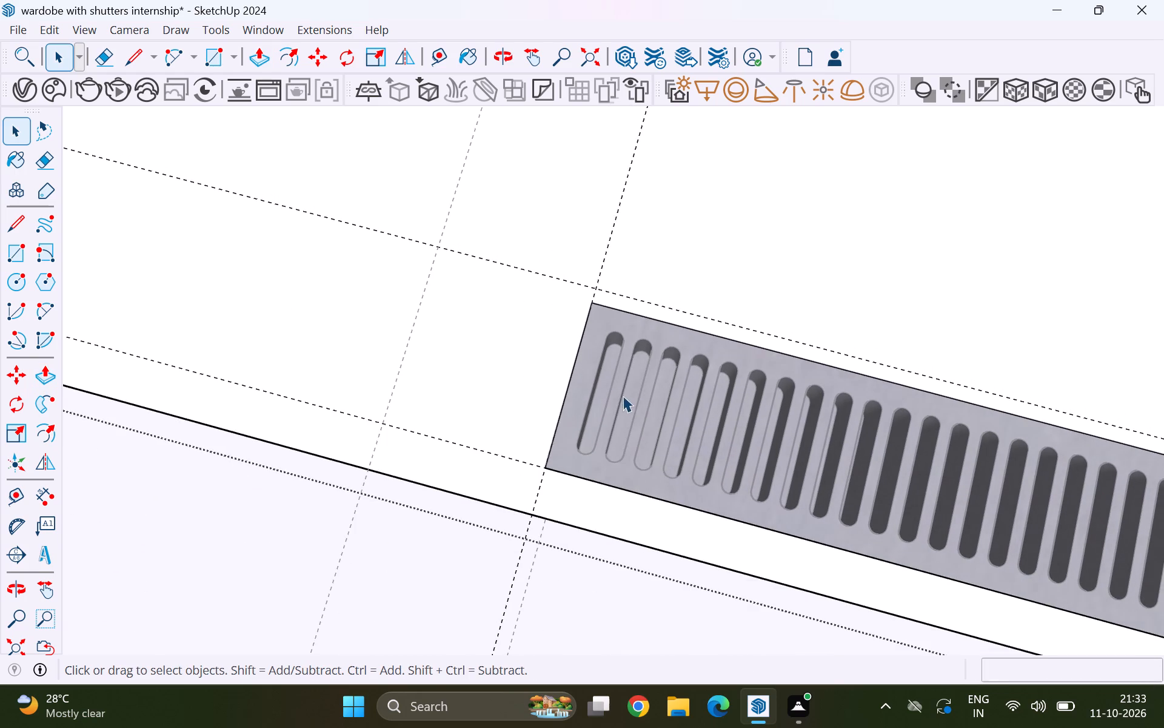
pyautogui.scroll(-20, 641, 267)
pyautogui.scroll(-2, 641, 267)
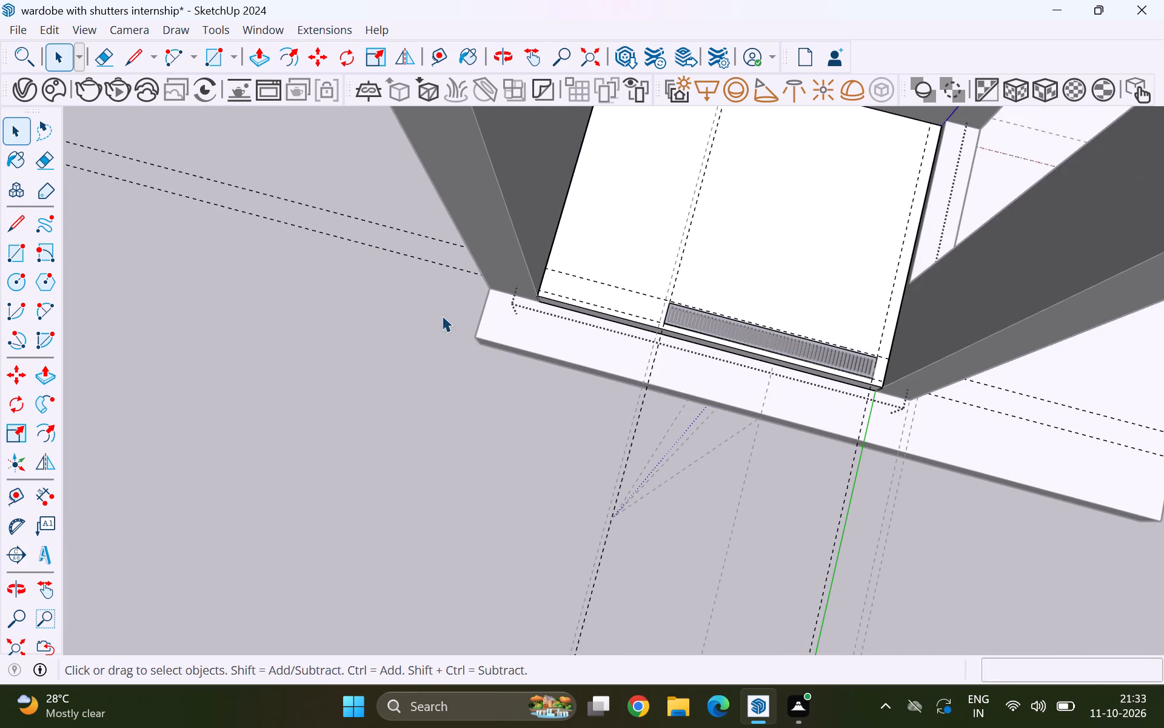
pyautogui.click(426, 312)
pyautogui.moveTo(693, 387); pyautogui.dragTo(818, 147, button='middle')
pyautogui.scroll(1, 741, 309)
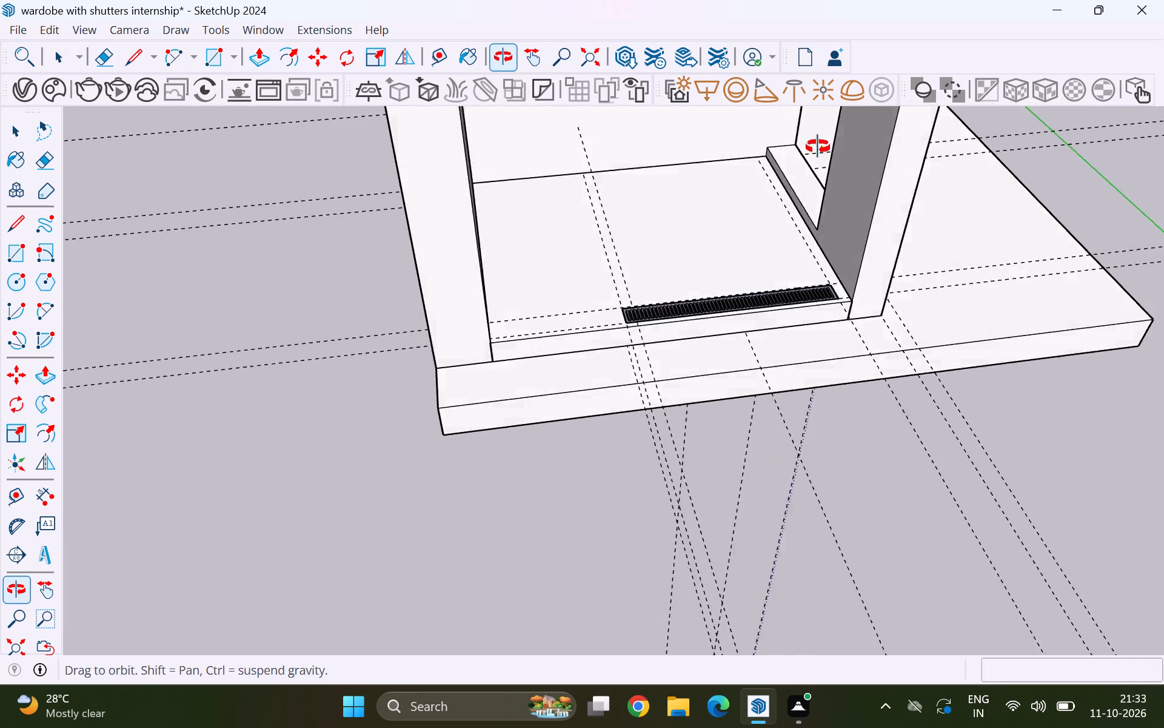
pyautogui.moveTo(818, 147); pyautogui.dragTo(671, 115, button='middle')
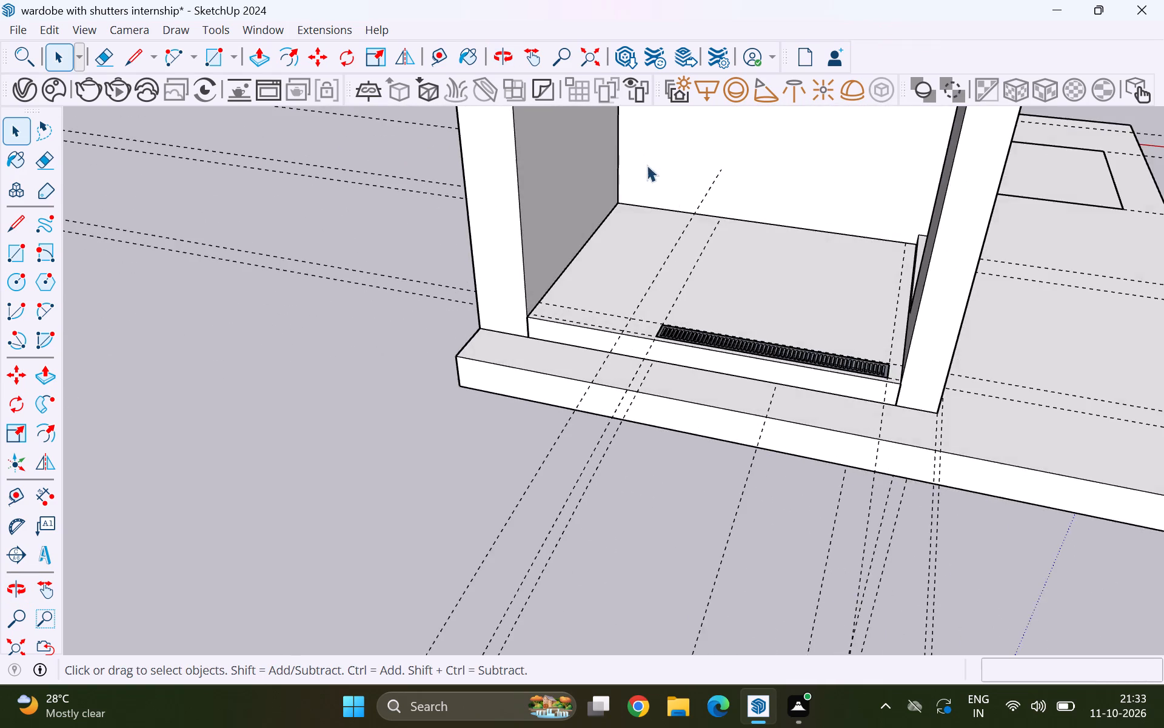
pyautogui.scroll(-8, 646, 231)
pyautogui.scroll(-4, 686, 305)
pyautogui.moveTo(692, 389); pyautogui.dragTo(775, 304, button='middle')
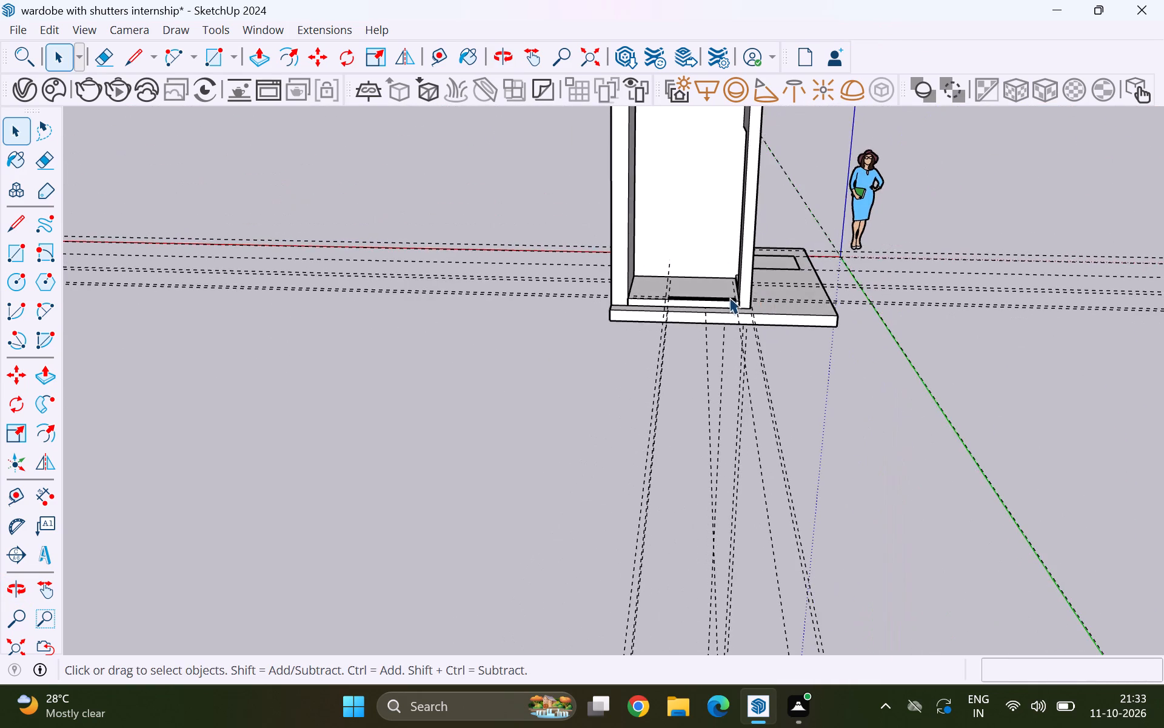
# Delete all construction guides from the model.
pyautogui.scroll(5, 729, 297)
pyautogui.moveTo(849, 303); pyautogui.dragTo(416, 402, button='middle')
pyautogui.scroll(-5, 597, 340)
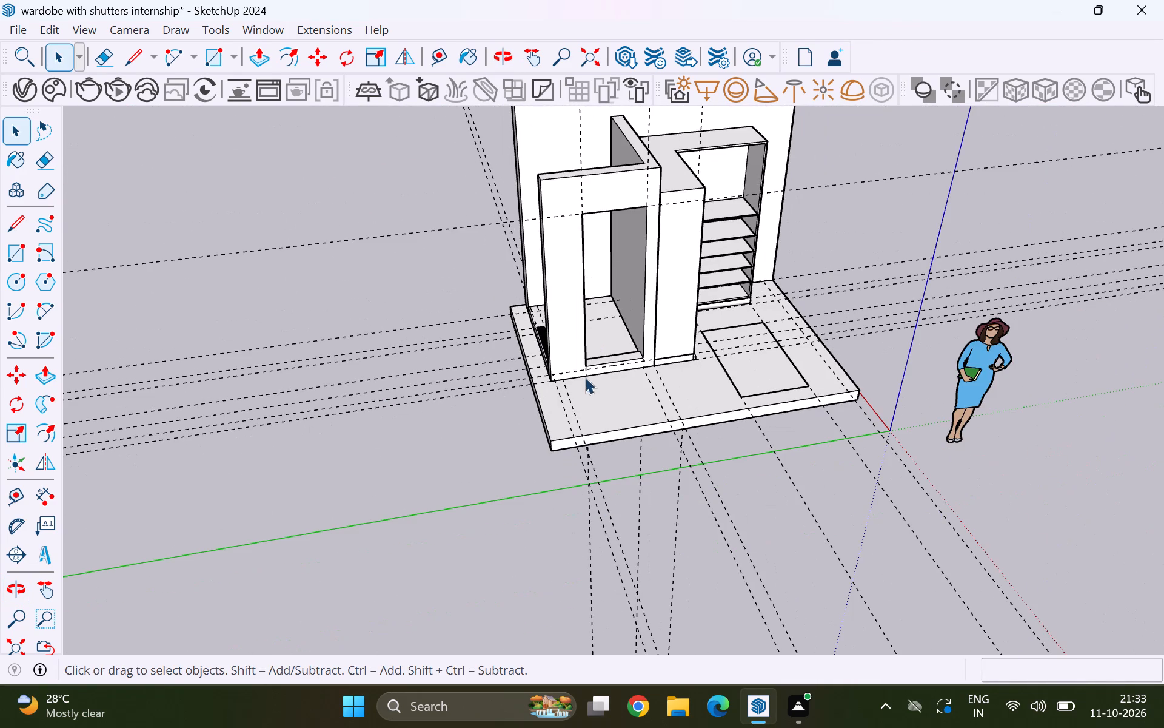
pyautogui.moveTo(607, 389); pyautogui.dragTo(503, 388, button='middle')
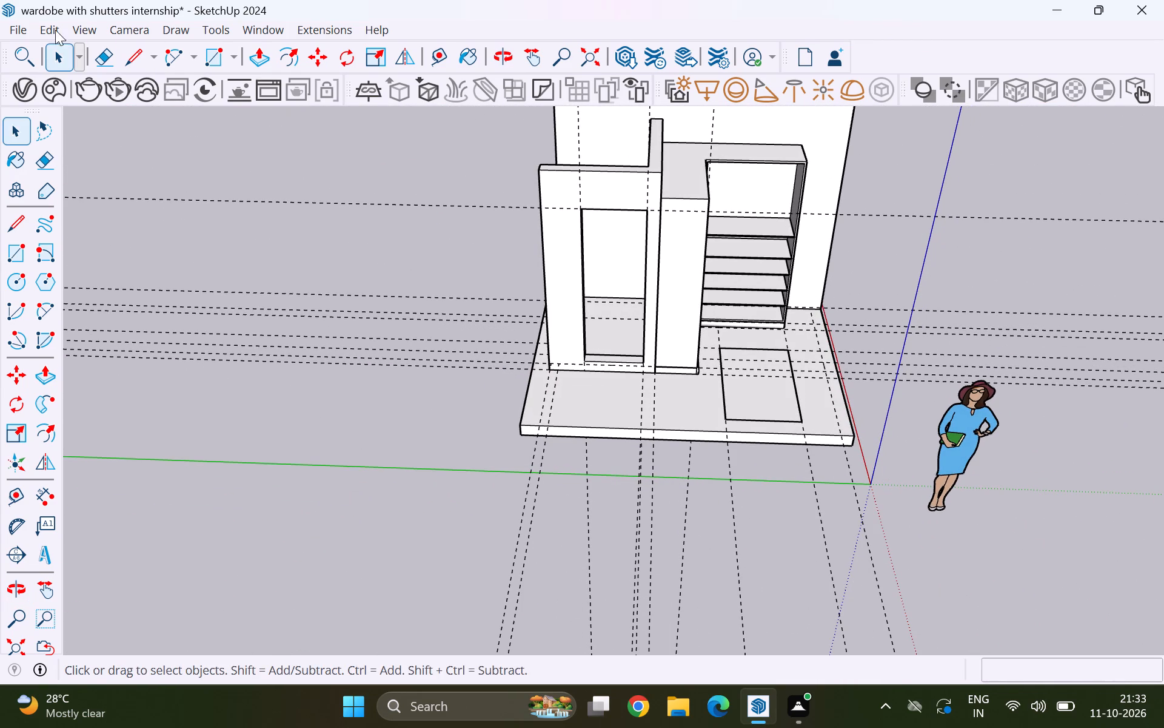
pyautogui.click(52, 27)
pyautogui.click(117, 209)
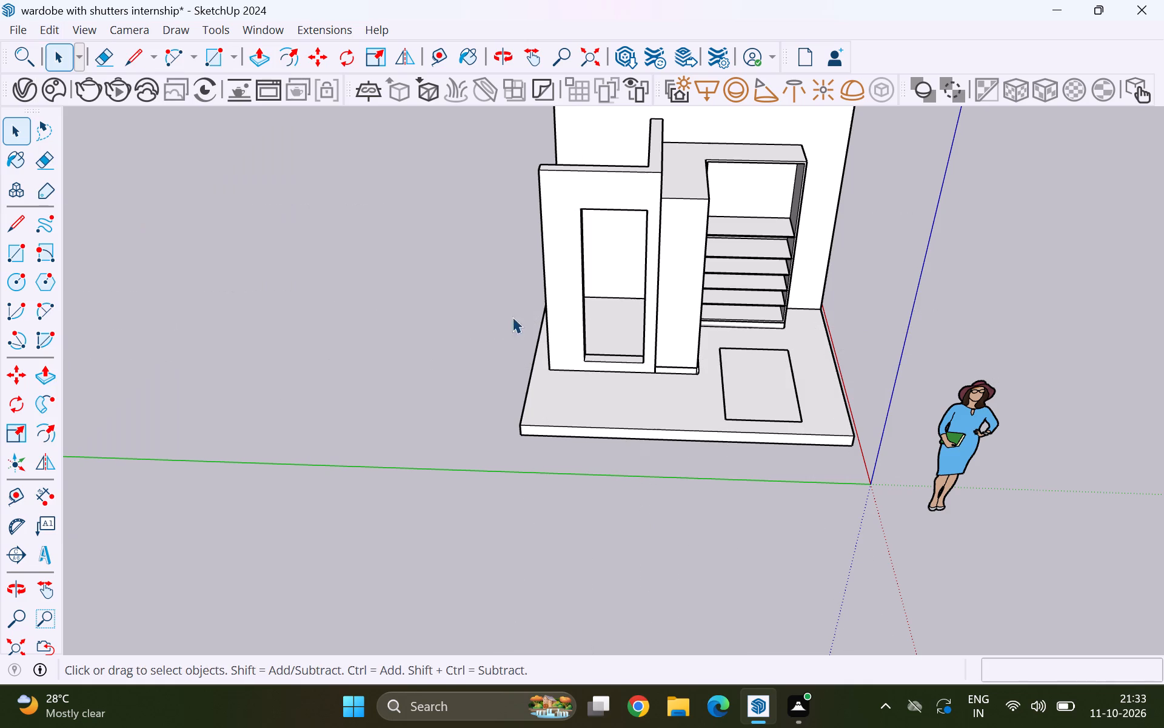
# Examine the fitted linear drain, the inner floor and the surrounding walls and doorway from several sides.
pyautogui.moveTo(473, 348); pyautogui.dragTo(1035, 330, button='middle')
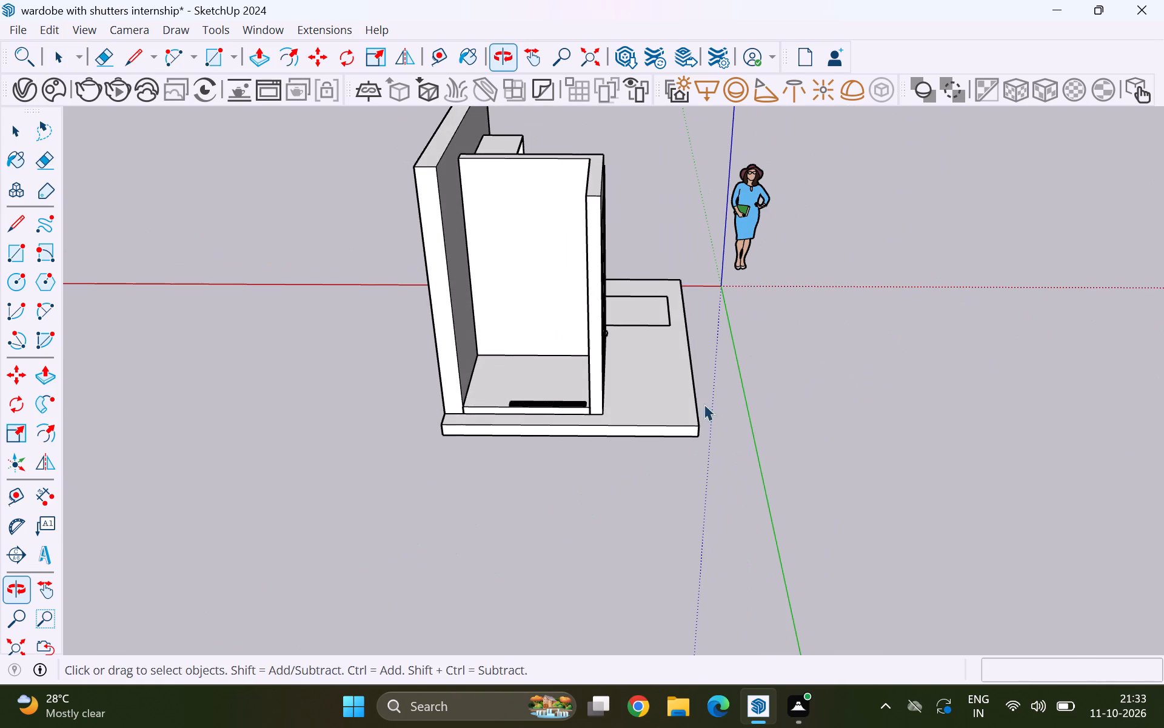
pyautogui.moveTo(444, 399); pyautogui.dragTo(517, 474, button='middle')
pyautogui.scroll(1, 468, 403)
pyautogui.scroll(13, 519, 446)
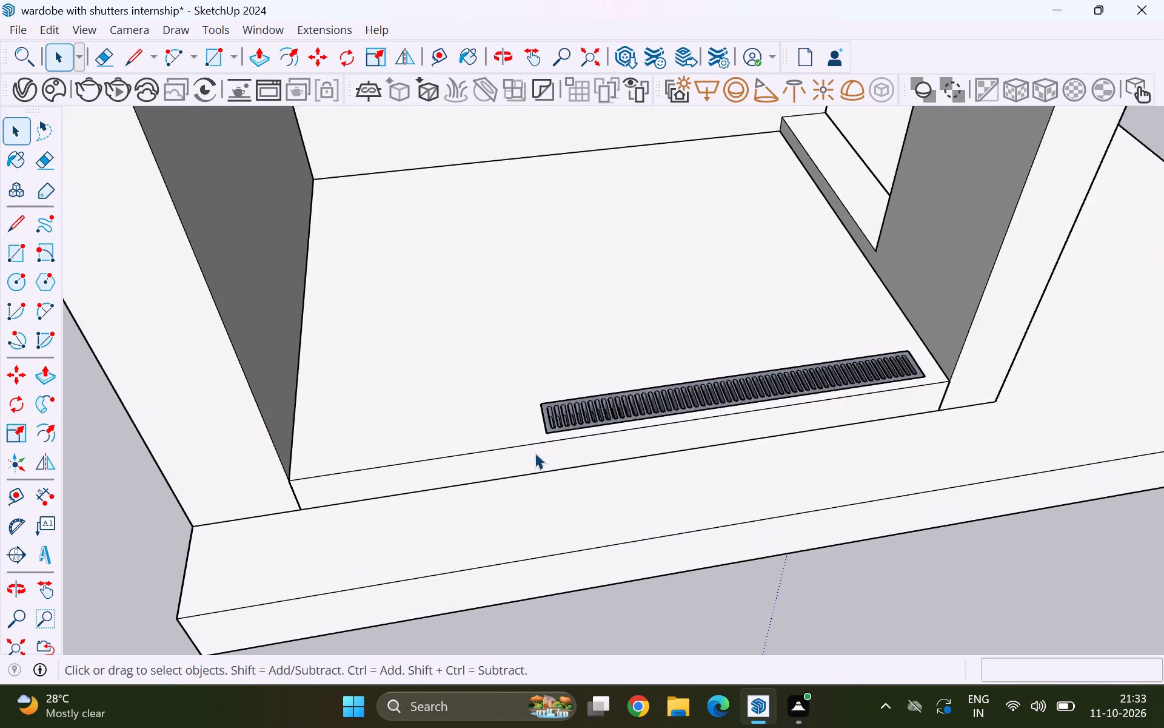
pyautogui.scroll(7, 535, 453)
pyautogui.scroll(-20, 523, 430)
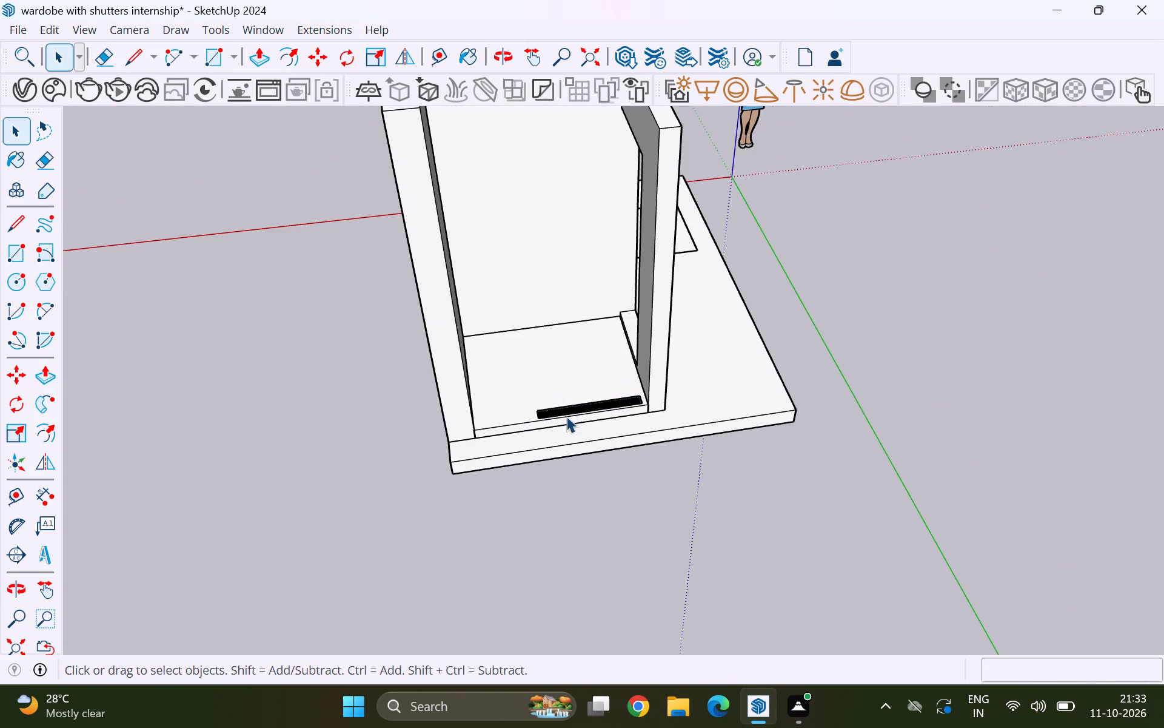
pyautogui.moveTo(643, 391); pyautogui.dragTo(204, 328, button='middle')
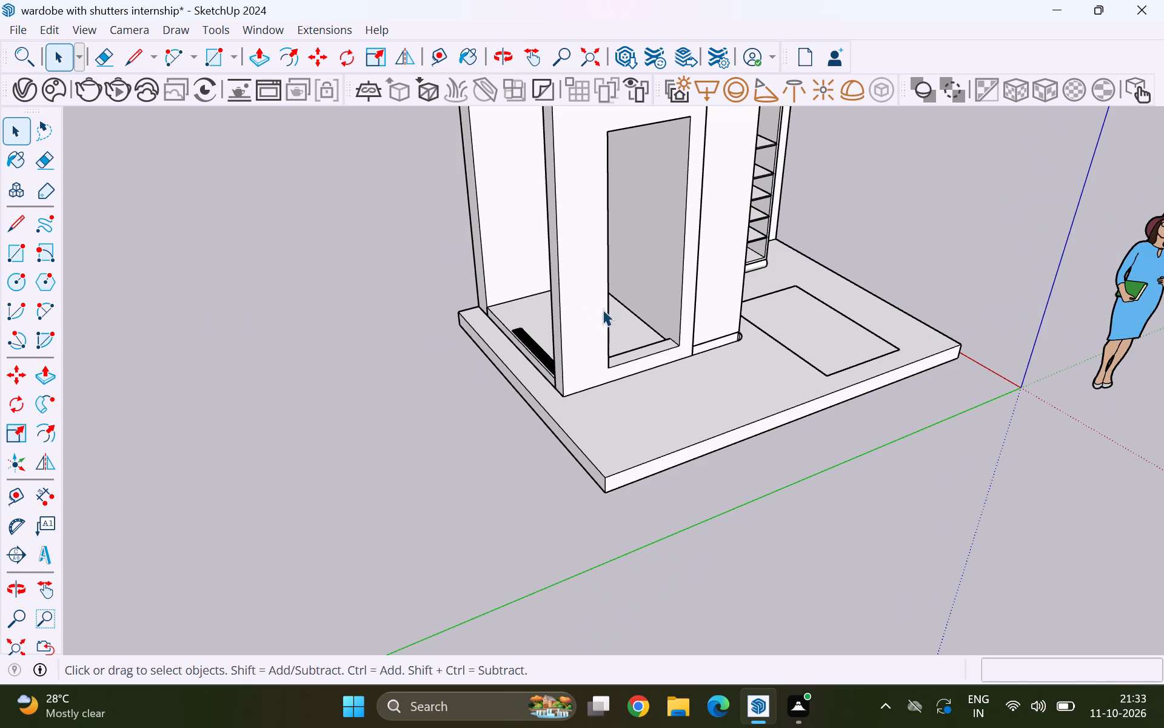
pyautogui.moveTo(608, 309); pyautogui.dragTo(649, 334, button='middle')
pyautogui.scroll(1, 608, 309)
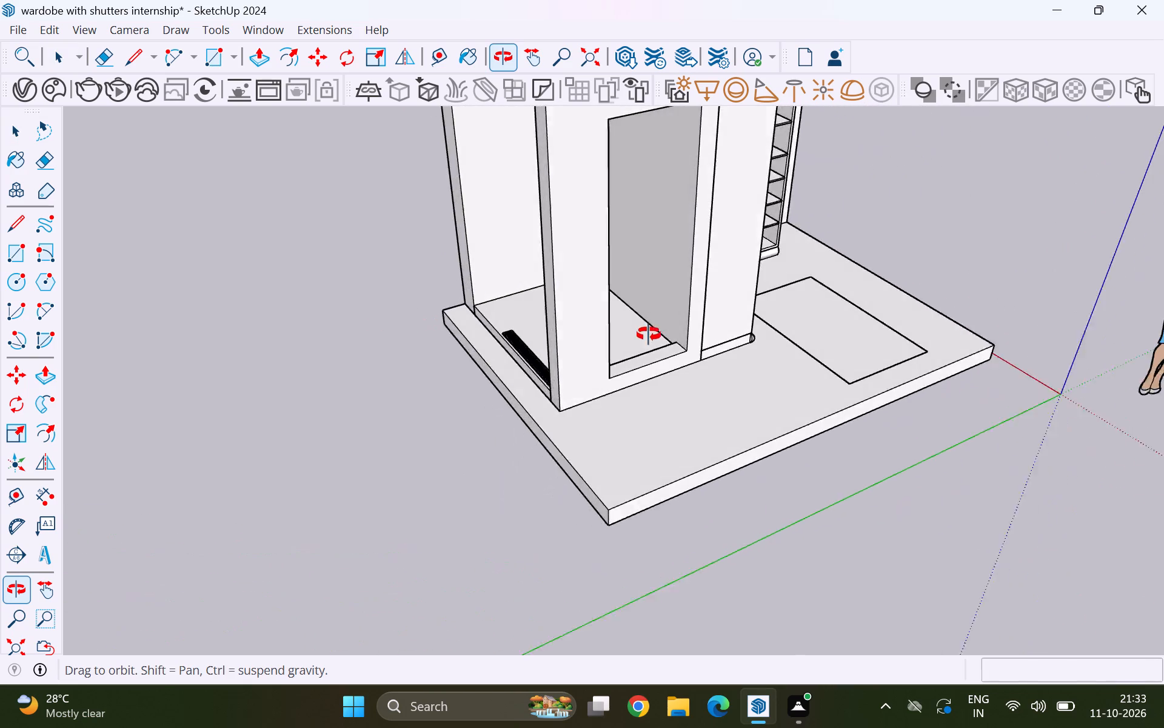
pyautogui.moveTo(649, 334); pyautogui.dragTo(878, 342, button='middle')
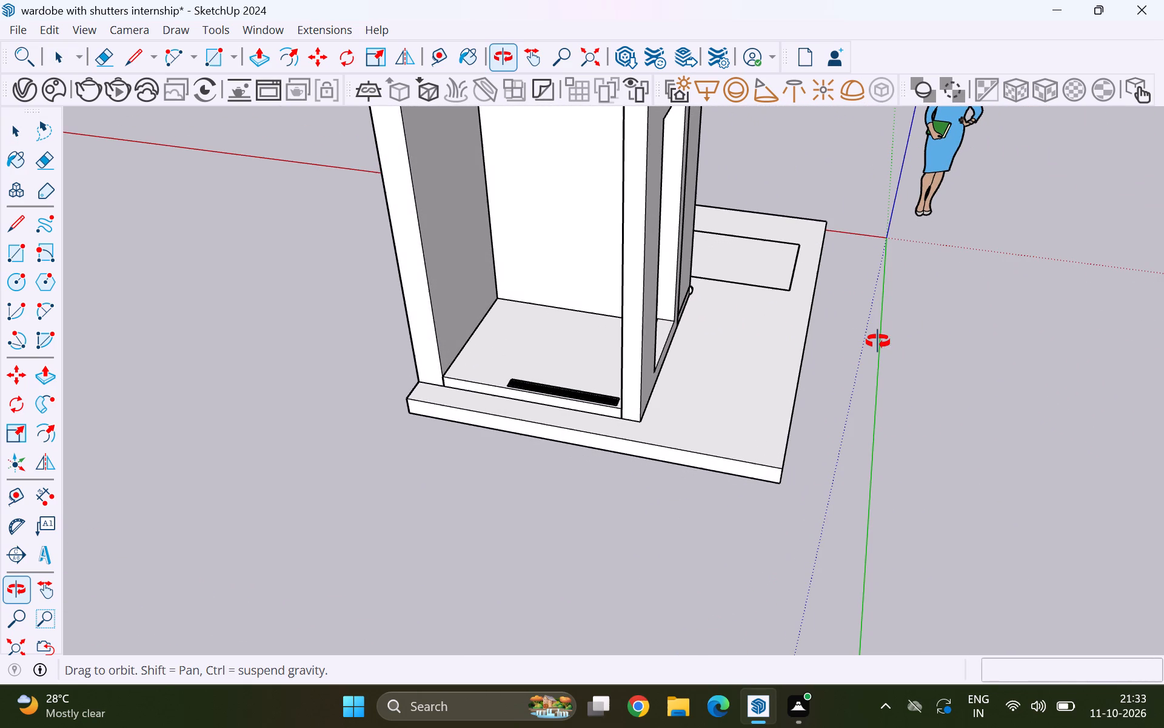
pyautogui.moveTo(878, 342); pyautogui.dragTo(477, 380, button='middle')
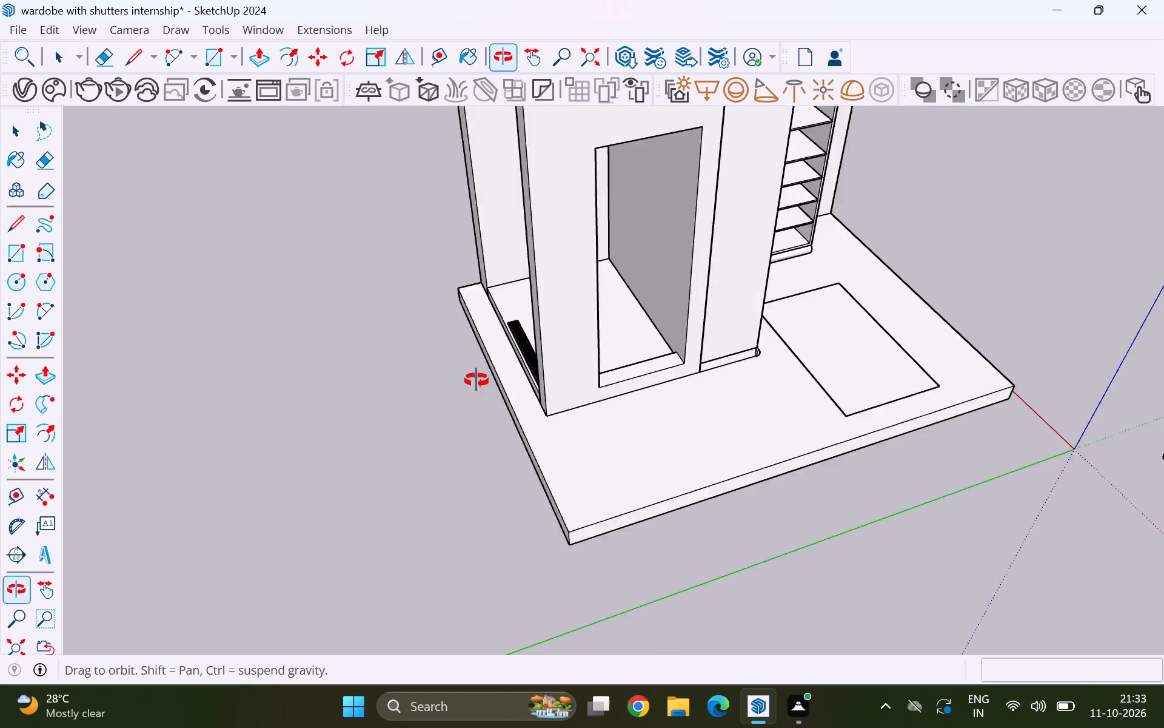
pyautogui.moveTo(477, 380); pyautogui.dragTo(309, 372, button='middle')
pyautogui.moveTo(325, 368); pyautogui.dragTo(356, 363, button='middle')
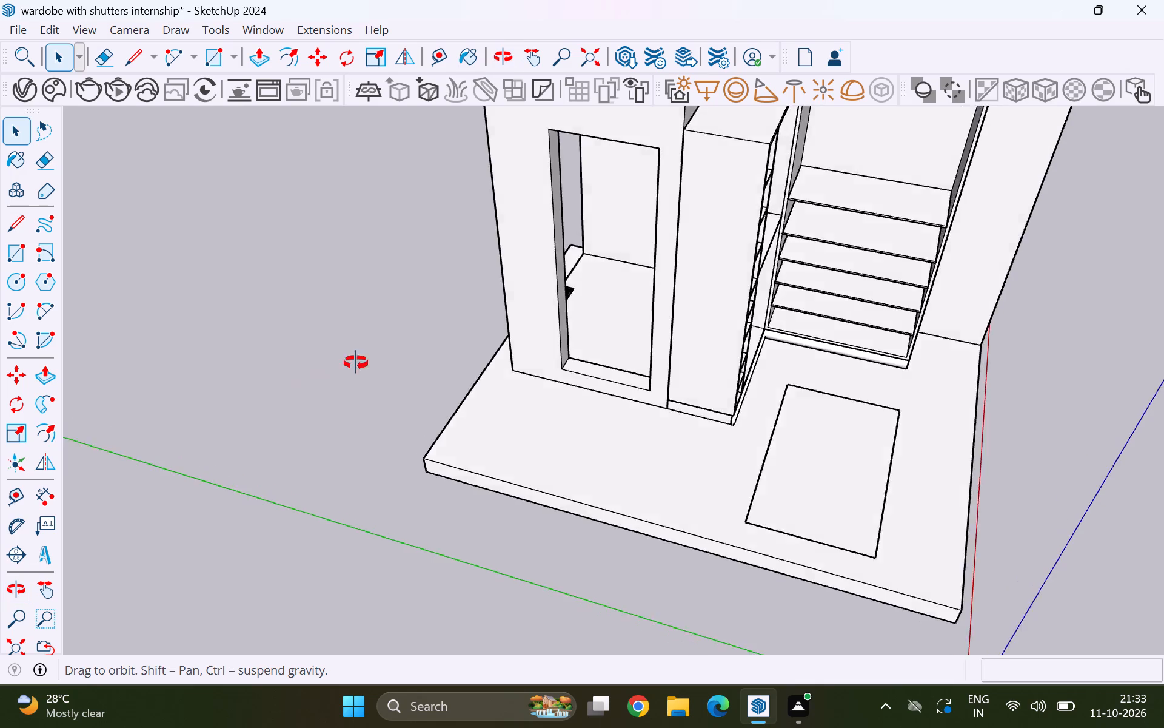
pyautogui.moveTo(356, 363); pyautogui.dragTo(384, 356, button='middle')
pyautogui.moveTo(501, 336); pyautogui.dragTo(558, 312, button='middle')
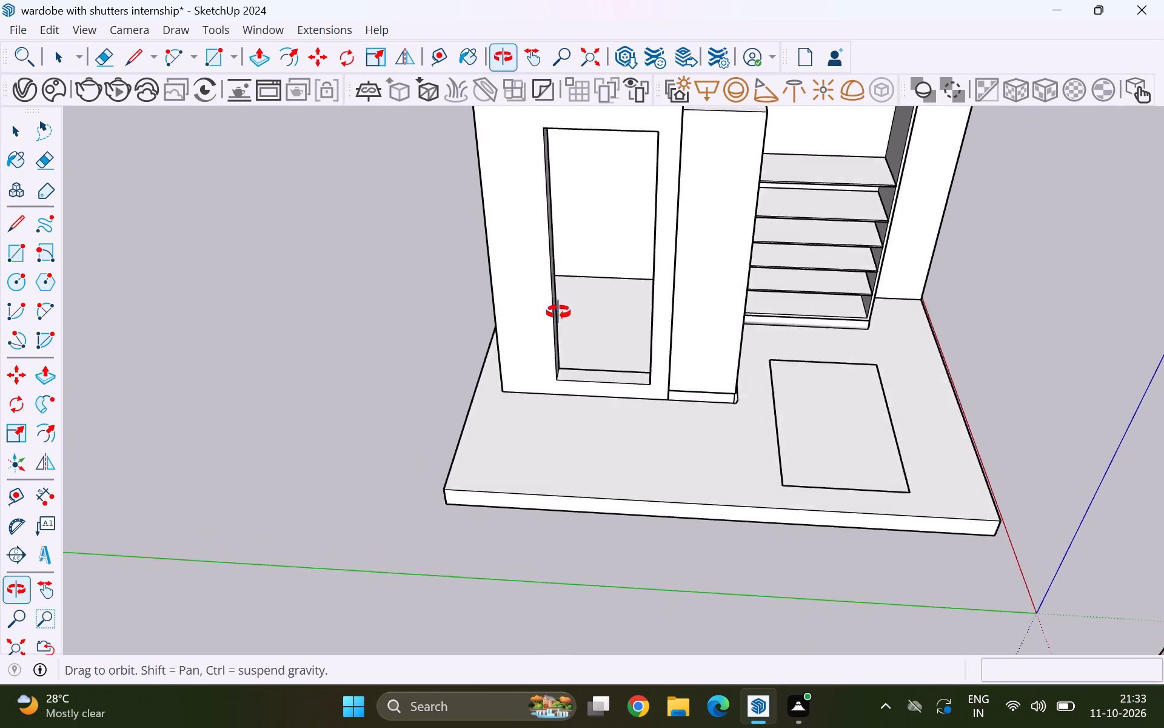
pyautogui.moveTo(558, 312); pyautogui.dragTo(589, 300, button='middle')
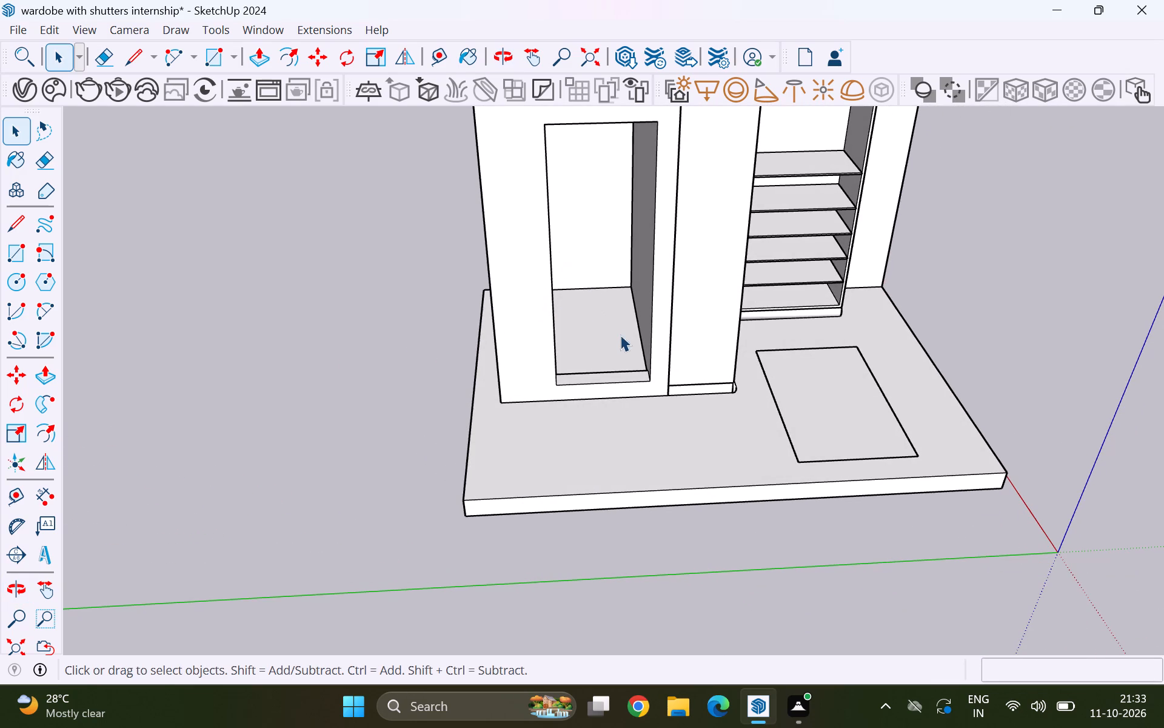
pyautogui.moveTo(618, 346); pyautogui.dragTo(794, 289, button='middle')
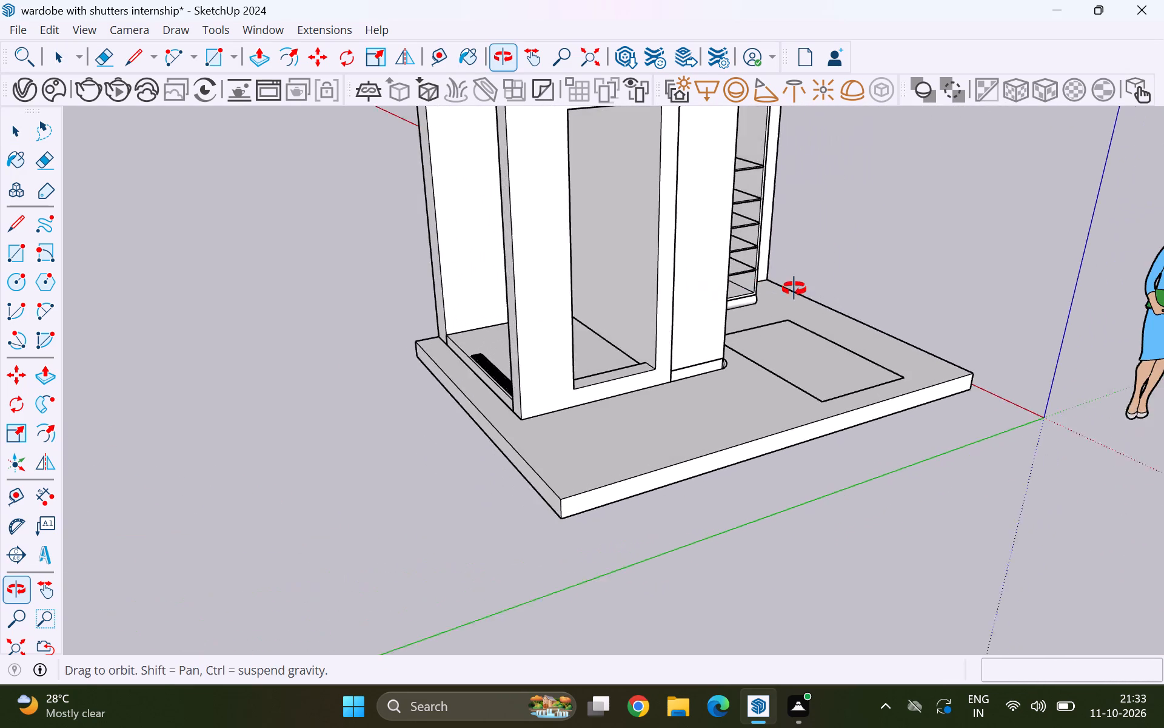
pyautogui.moveTo(794, 289); pyautogui.dragTo(801, 290, button='middle')
pyautogui.moveTo(398, 328); pyautogui.dragTo(575, 394, button='middle')
pyautogui.moveTo(577, 400); pyautogui.dragTo(588, 431, button='middle')
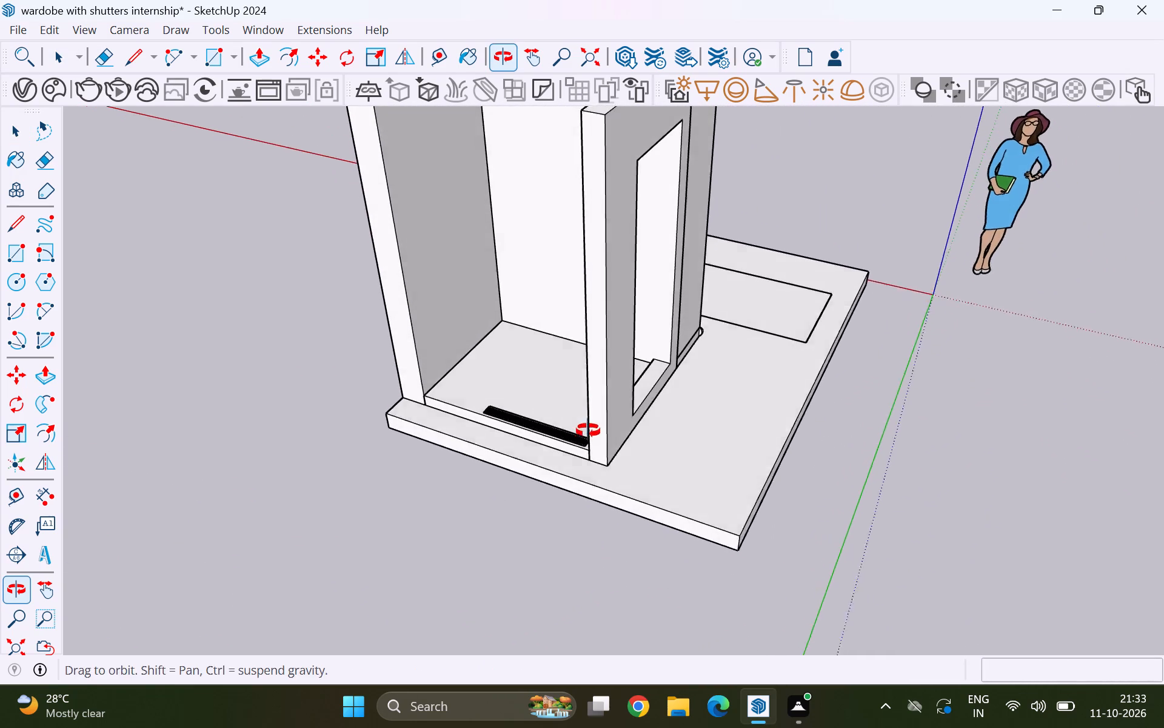
pyautogui.moveTo(588, 431); pyautogui.dragTo(607, 453, button='middle')
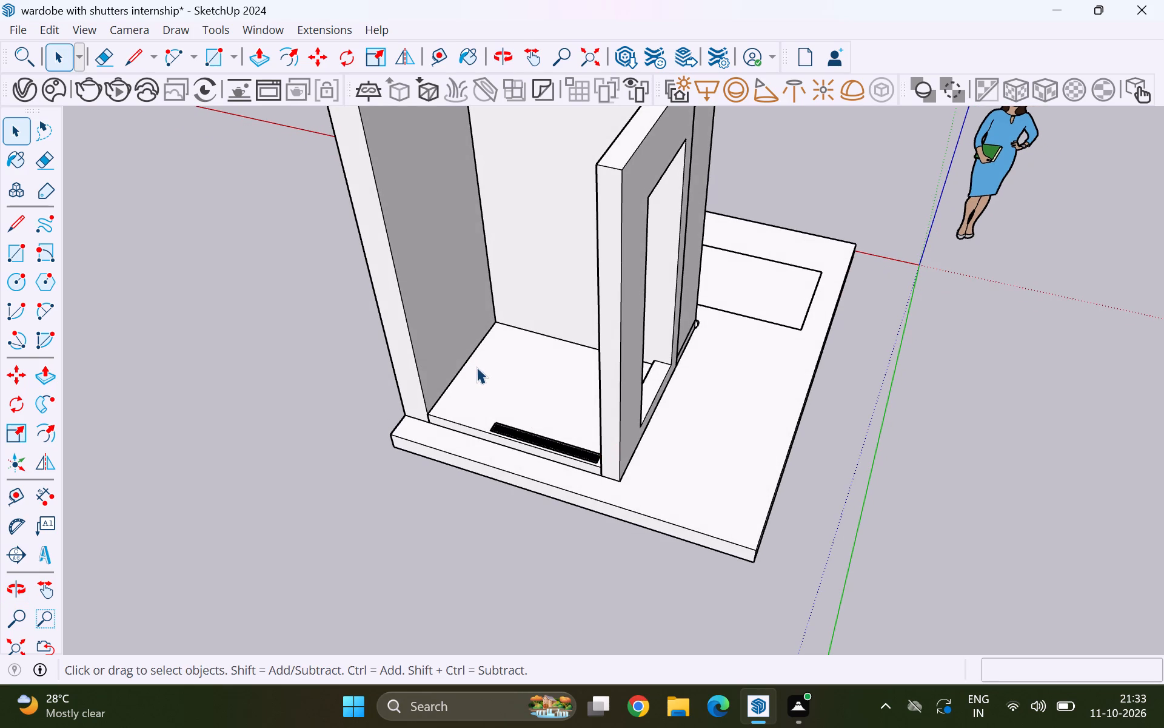
# Place a guide across the inner floor, 2' in from its open edge beside the linear drain.
pyautogui.scroll(5, 470, 376)
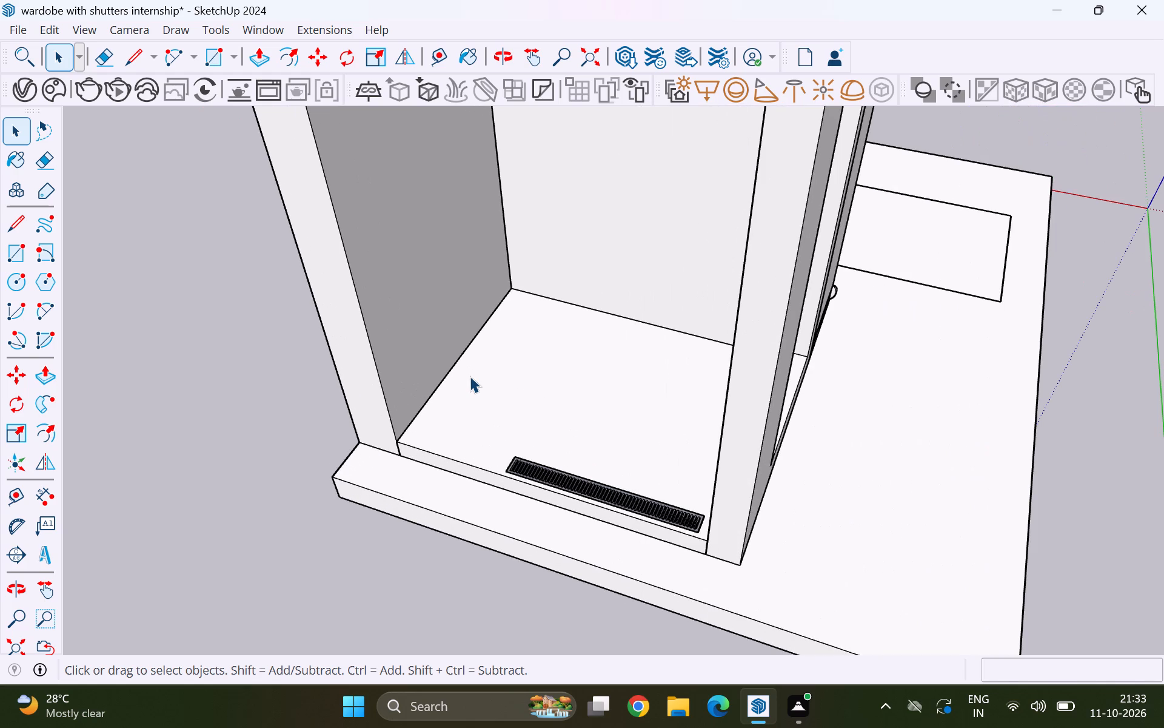
pyautogui.scroll(5, 470, 376)
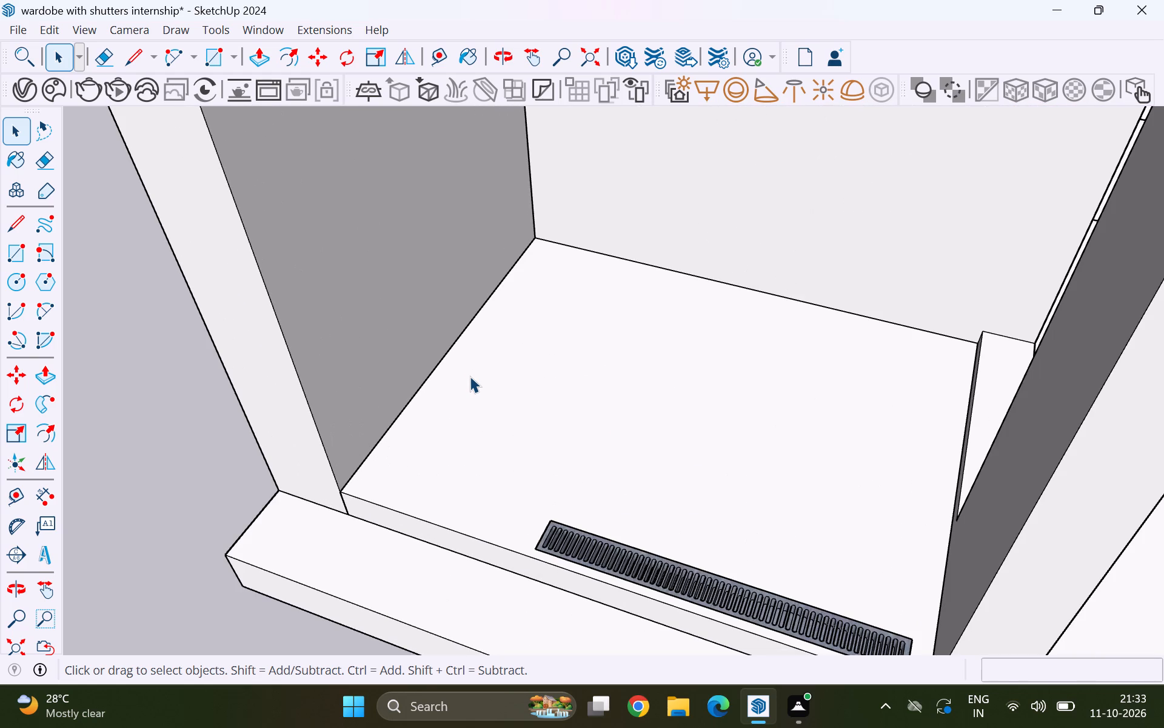
pyautogui.press('t')
pyautogui.click(432, 525)
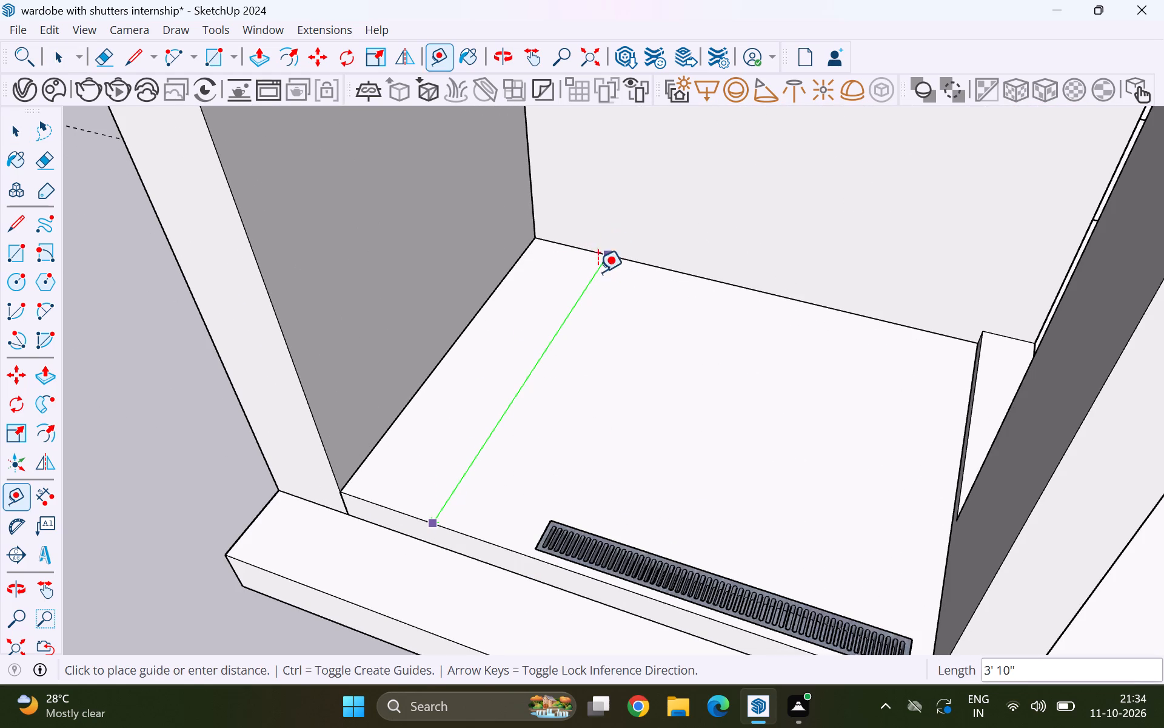
pyautogui.press('2')
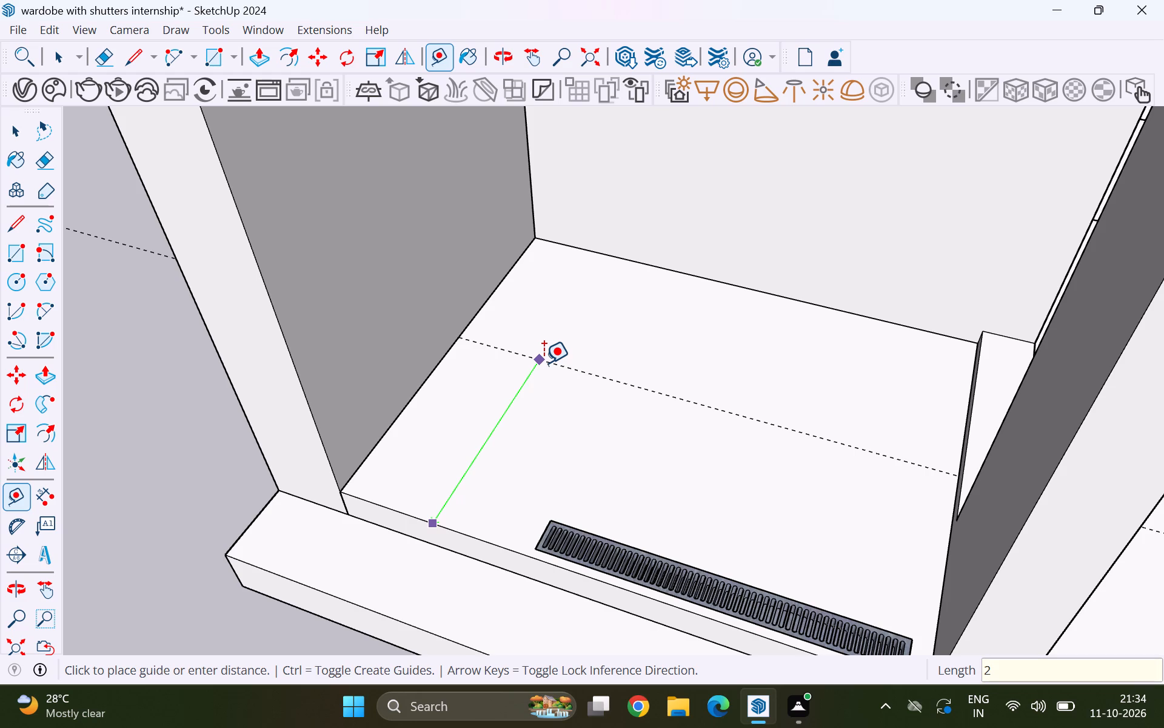
pyautogui.press("'")
pyautogui.press('Return')
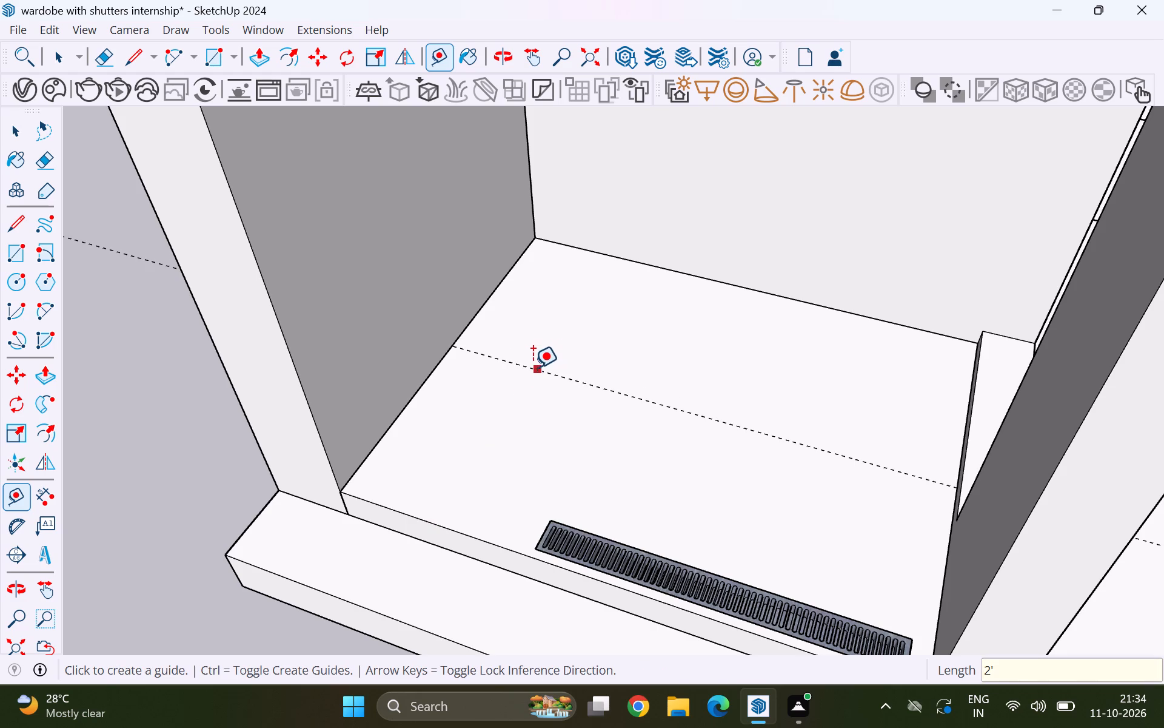
pyautogui.press('space')
# Examine the guide's position across the inner floor from the doorway side and the open drain side.
pyautogui.scroll(-4, 482, 289)
pyautogui.moveTo(647, 349); pyautogui.dragTo(131, 272, button='middle')
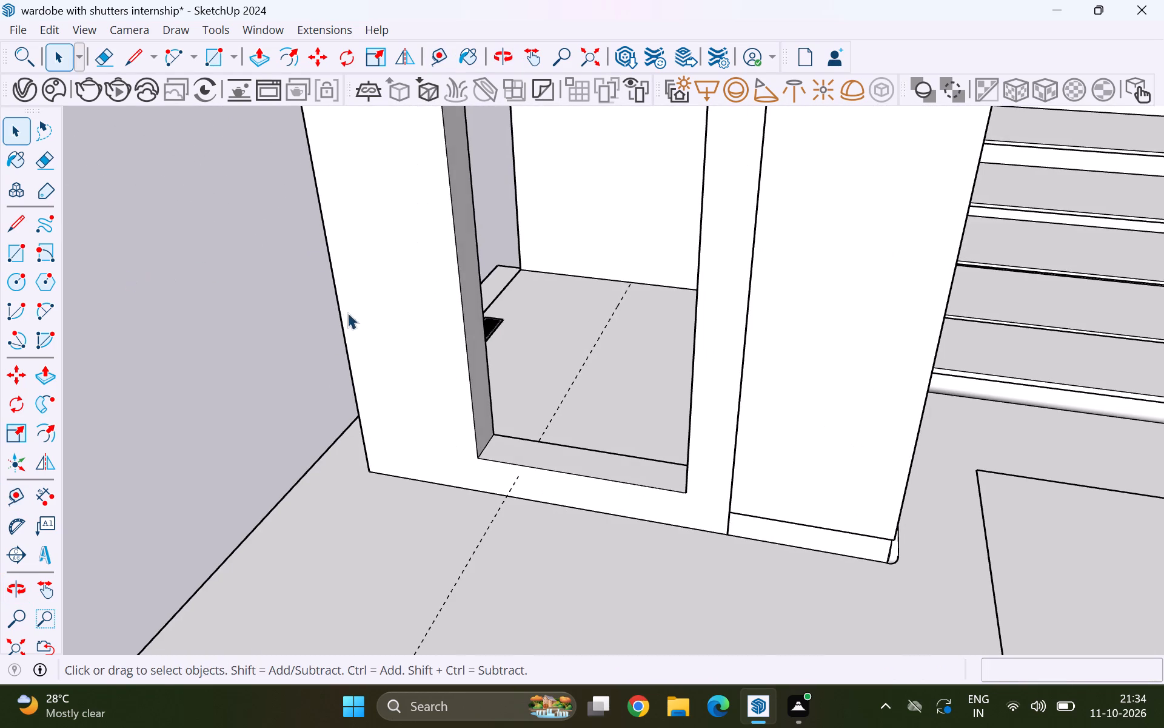
pyautogui.moveTo(513, 323); pyautogui.dragTo(621, 323, button='middle')
pyautogui.scroll(-10, 624, 316)
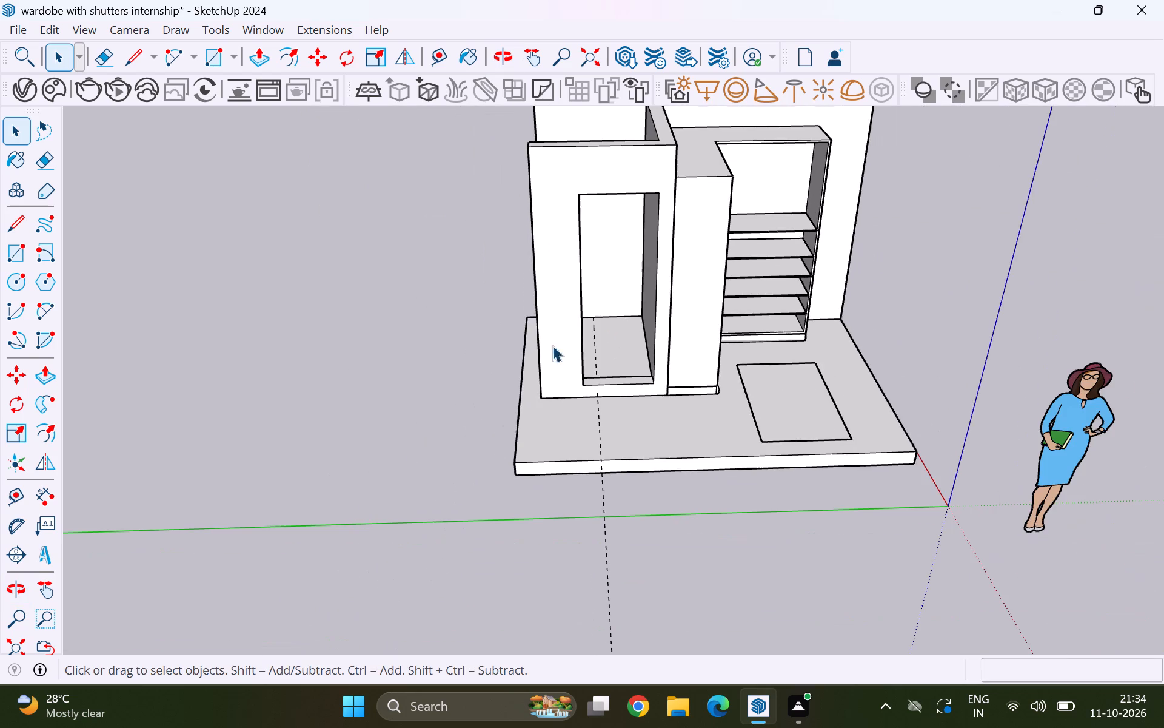
pyautogui.moveTo(504, 320); pyautogui.dragTo(826, 322, button='middle')
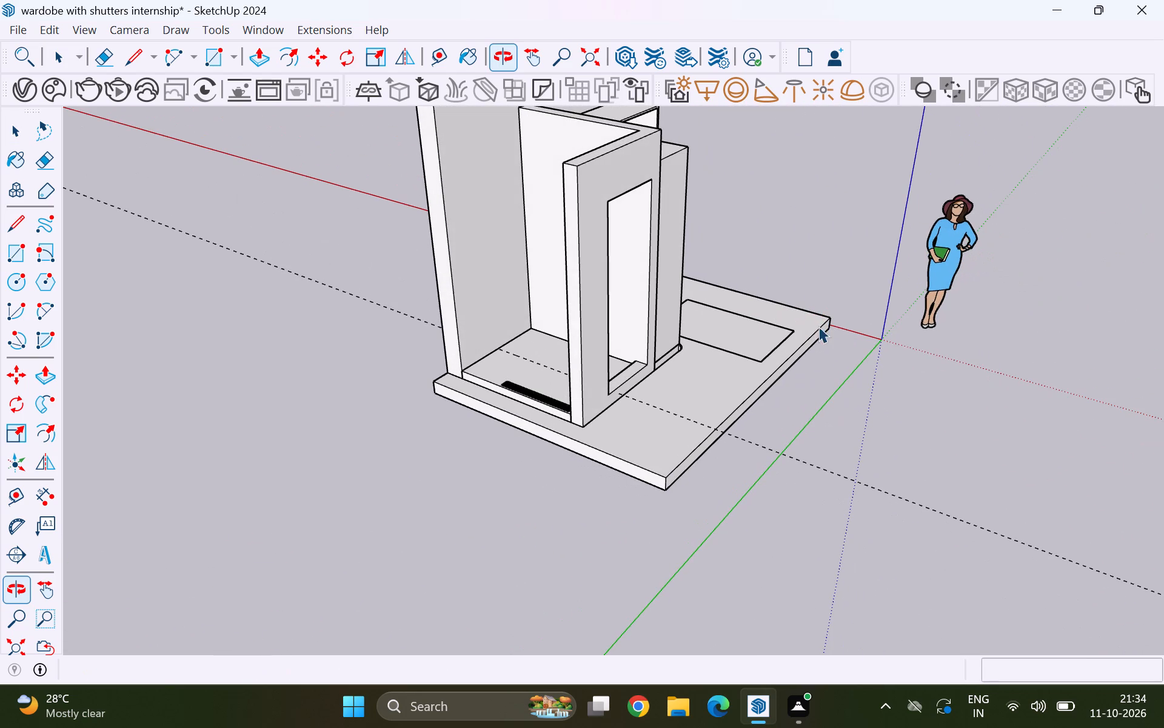
pyautogui.scroll(3, 531, 327)
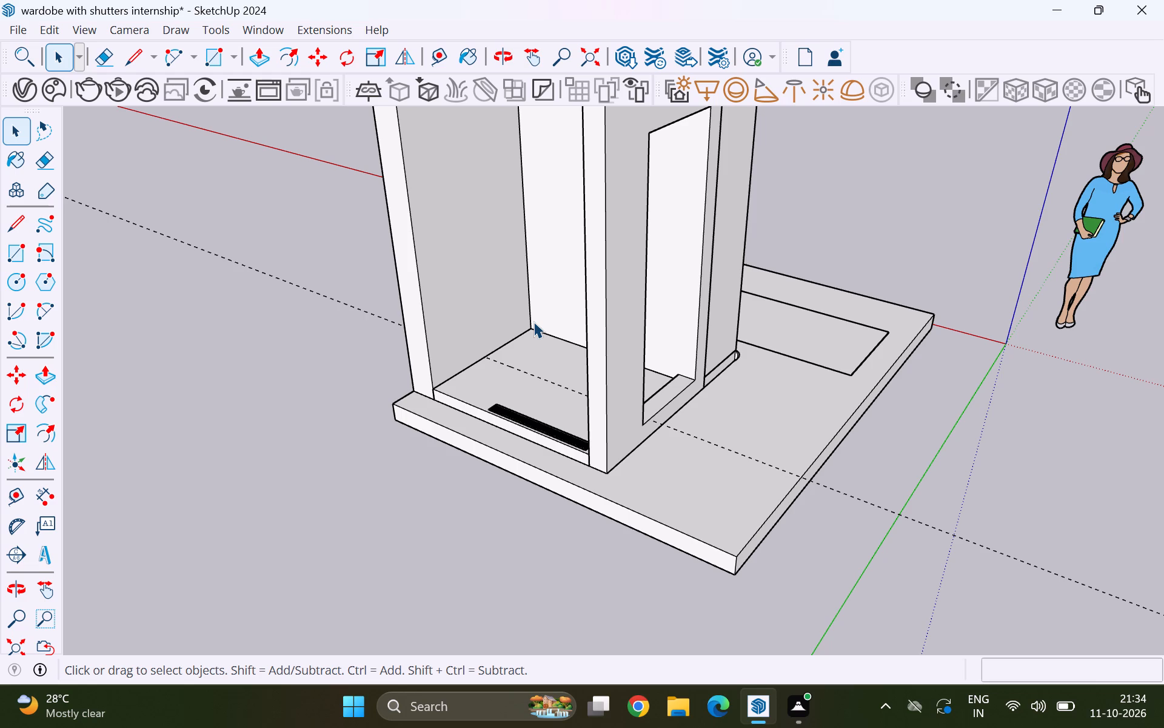
pyautogui.scroll(-8, 502, 321)
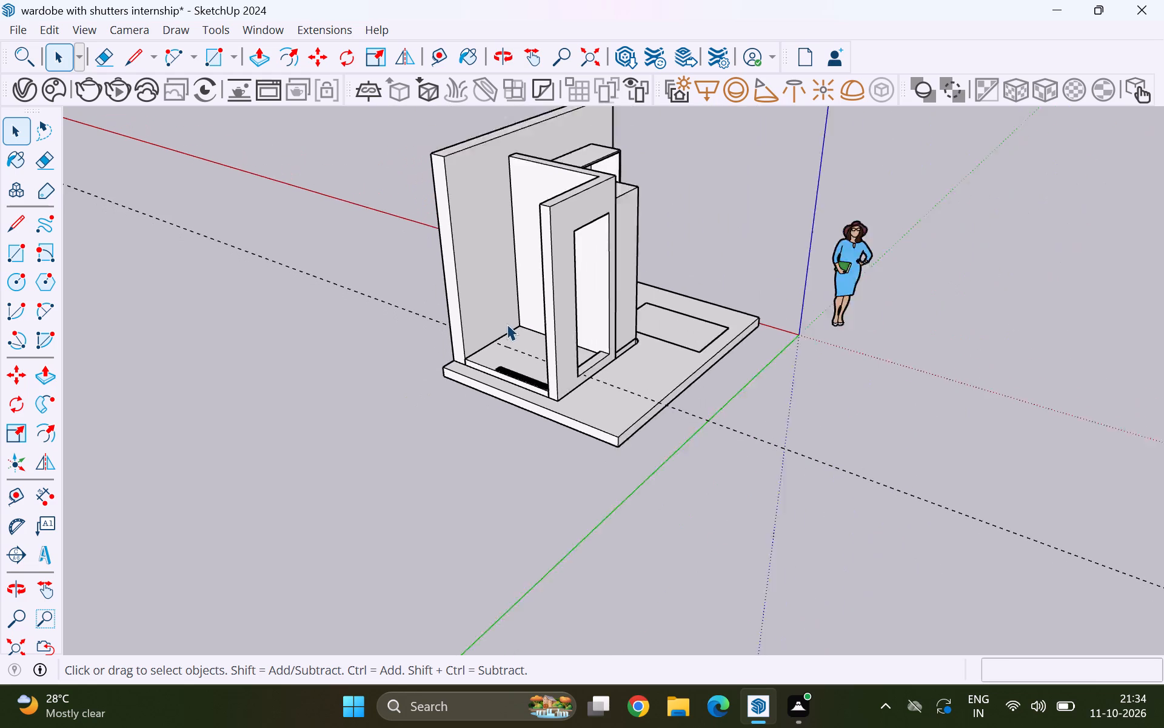
pyautogui.moveTo(598, 333); pyautogui.dragTo(312, 261, button='middle')
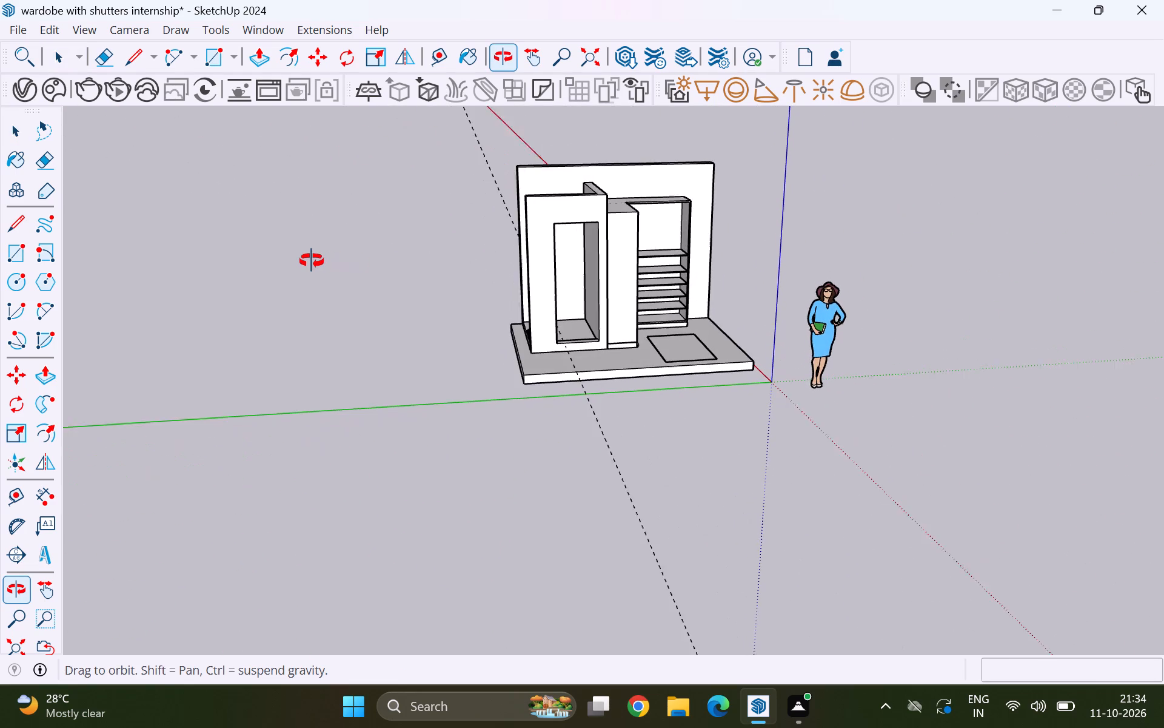
pyautogui.moveTo(312, 261); pyautogui.dragTo(360, 271, button='middle')
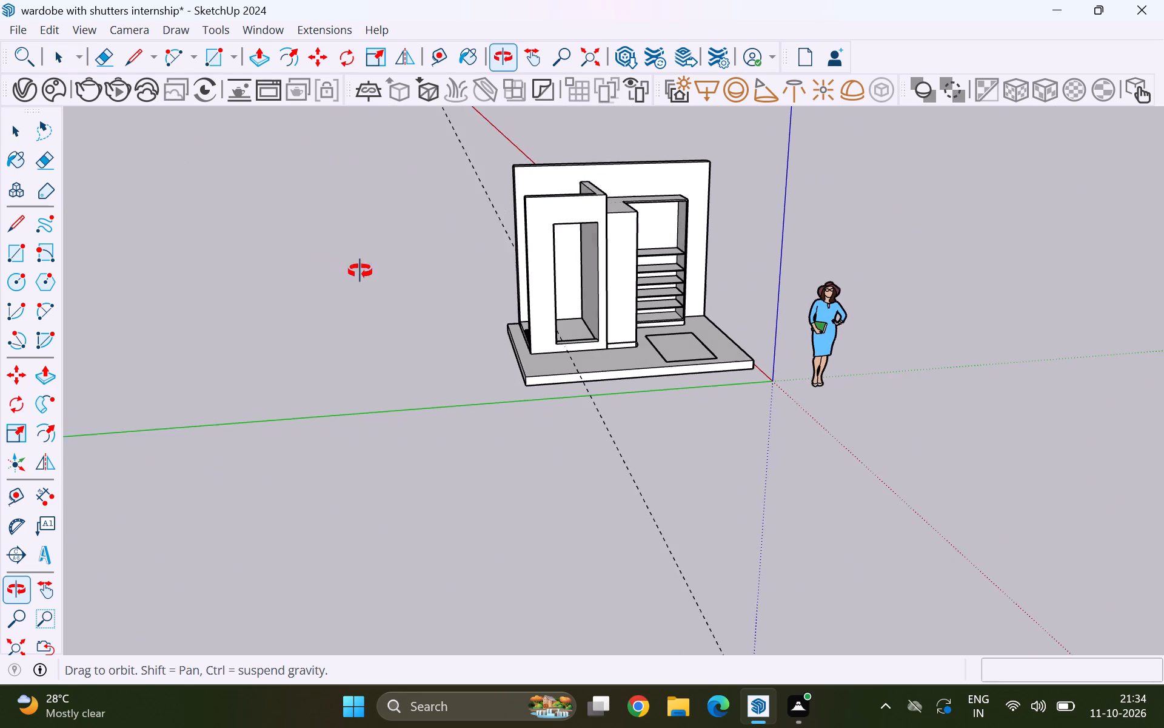
pyautogui.moveTo(360, 271); pyautogui.dragTo(636, 302, button='middle')
pyautogui.moveTo(629, 306); pyautogui.dragTo(264, 295, button='middle')
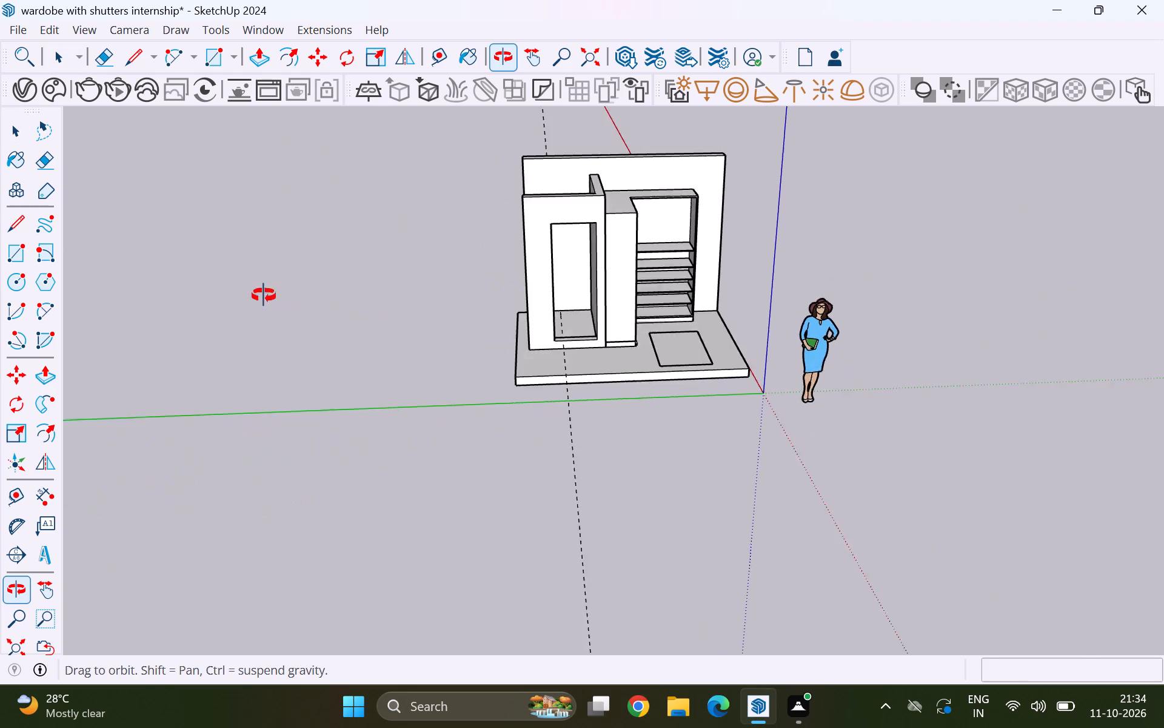
pyautogui.moveTo(264, 295); pyautogui.dragTo(270, 267, button='middle')
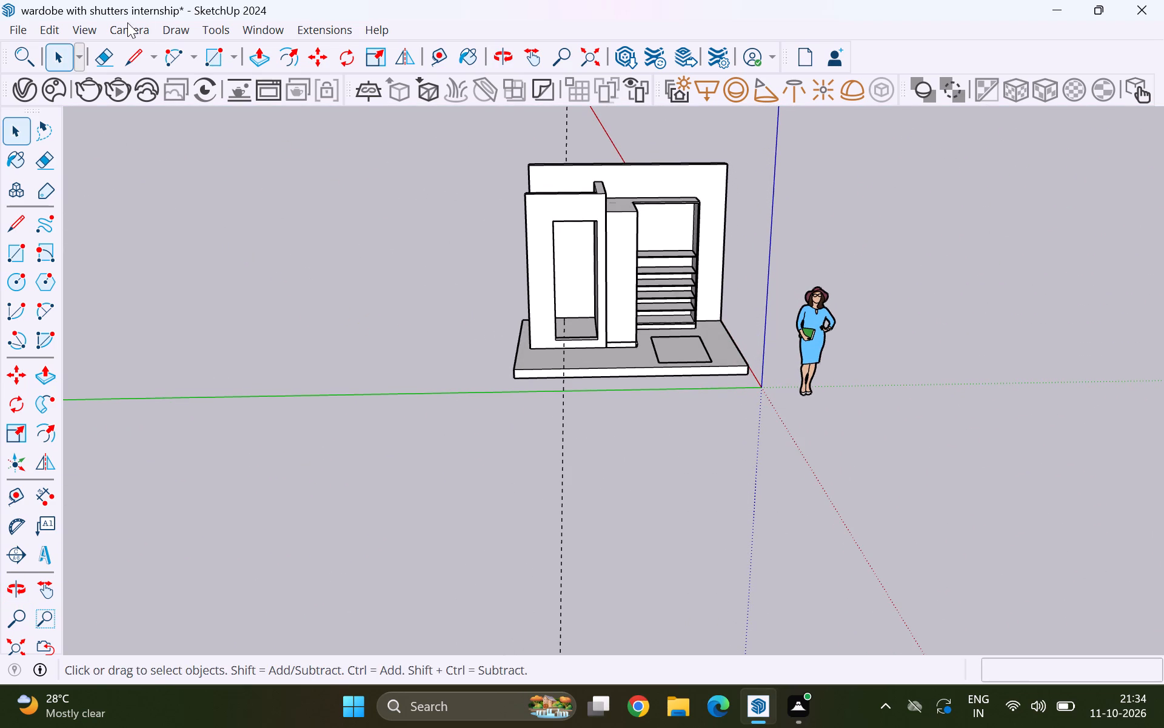
# Search the 3D Warehouse models for "wc".
pyautogui.click(266, 38)
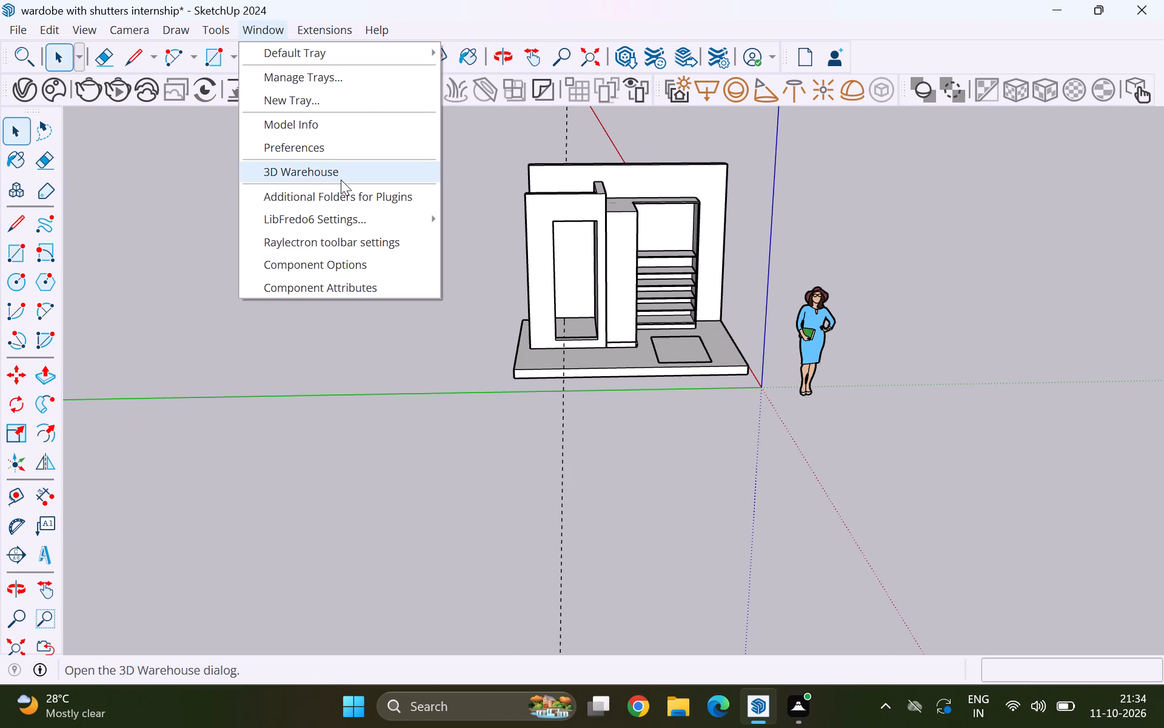
pyautogui.click(341, 180)
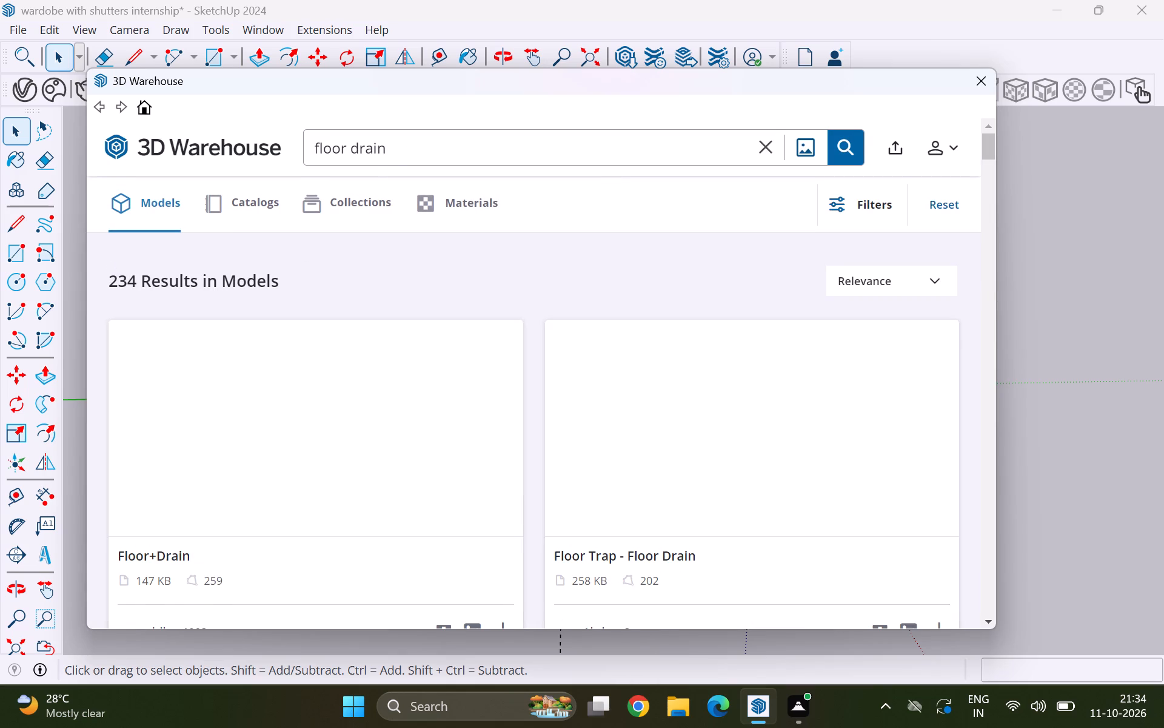
pyautogui.click(763, 146)
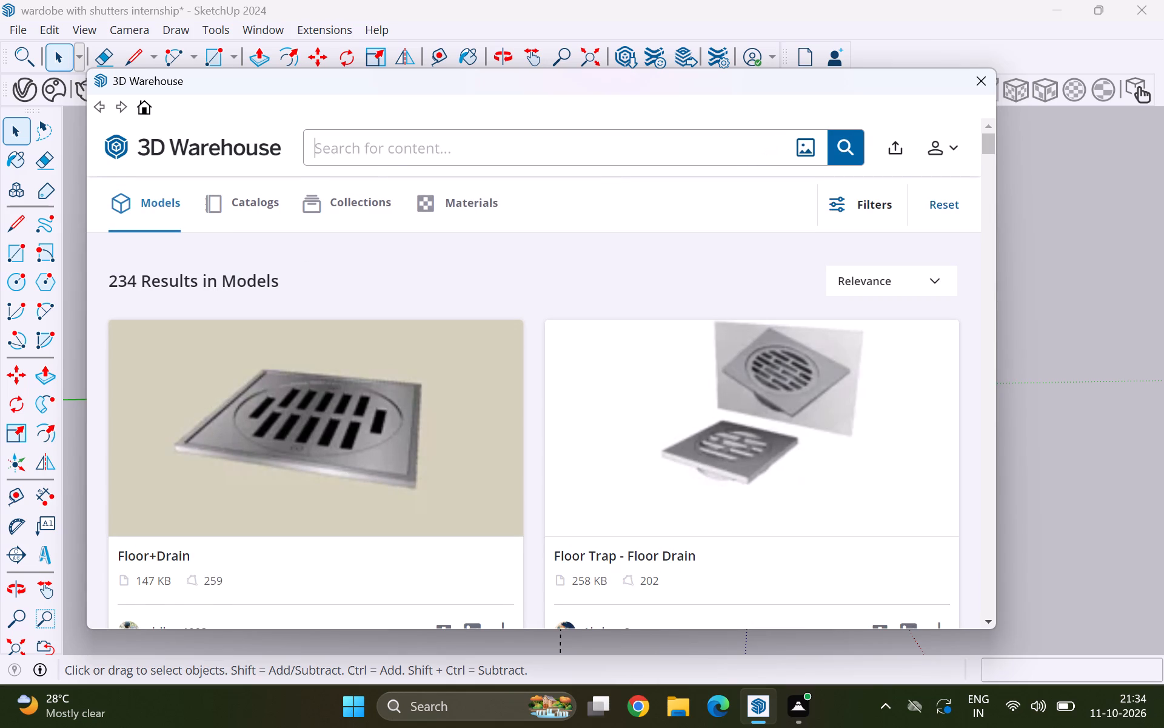
pyautogui.click(427, 145)
pyautogui.write('wc')
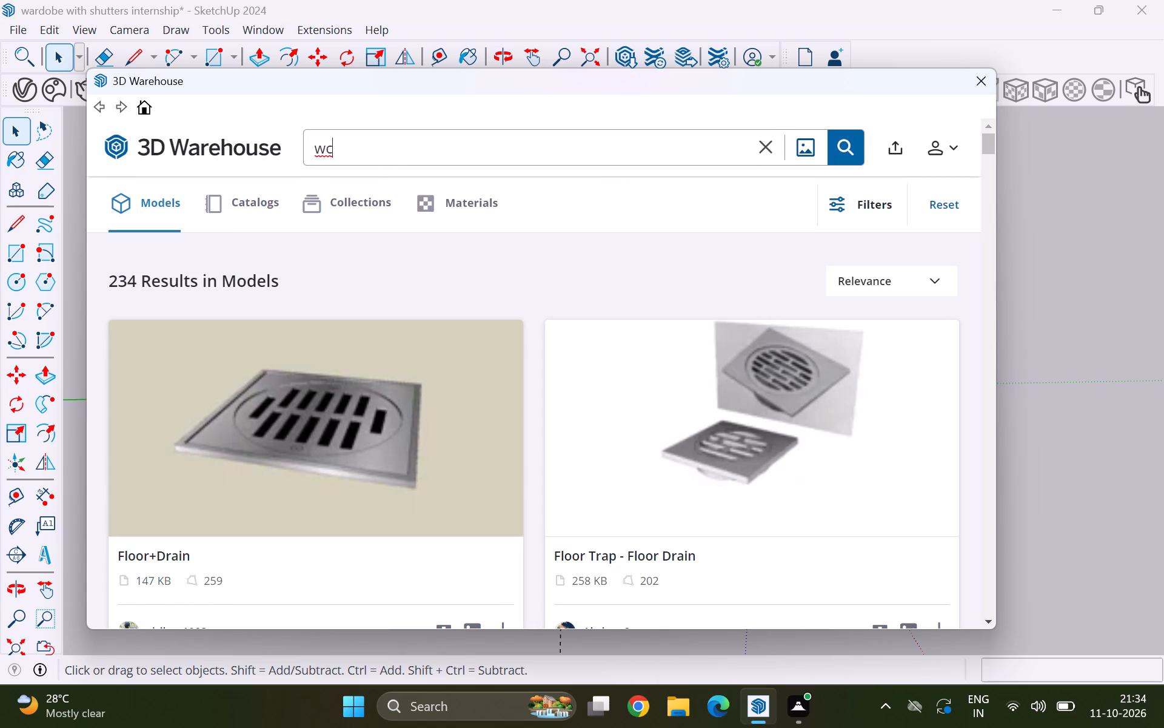
pyautogui.press('Return')
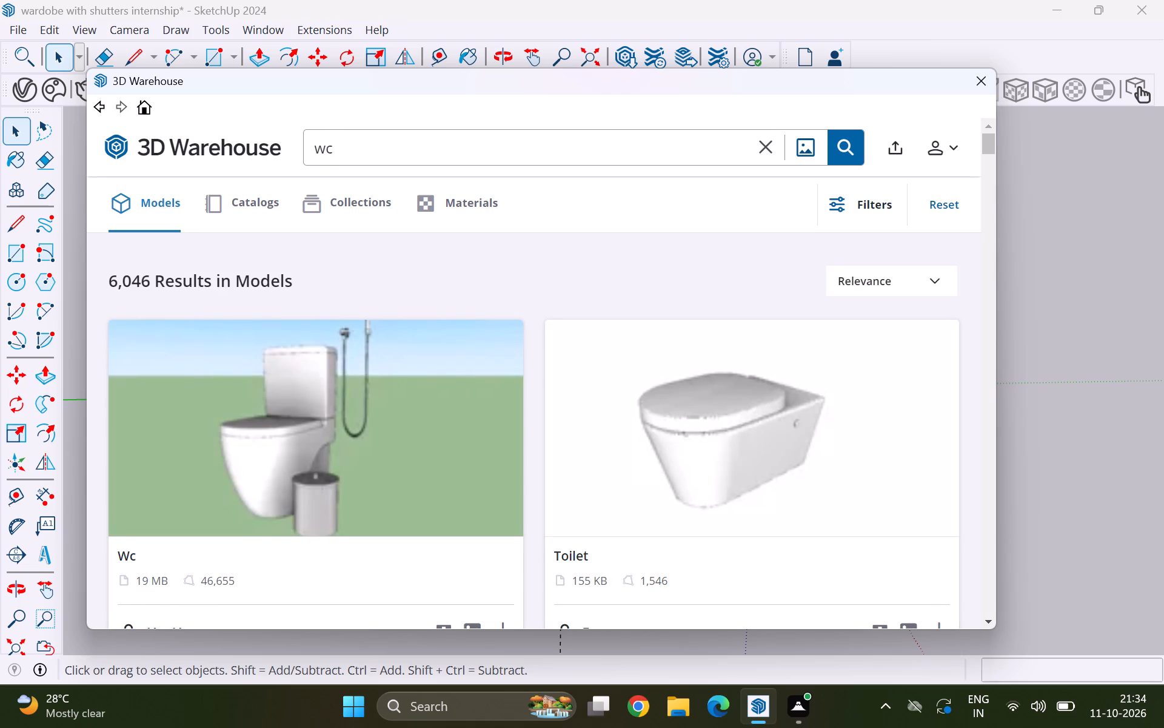
# Look through the WC search results for a suitable toilet model.
pyautogui.scroll(-4, 524, 431)
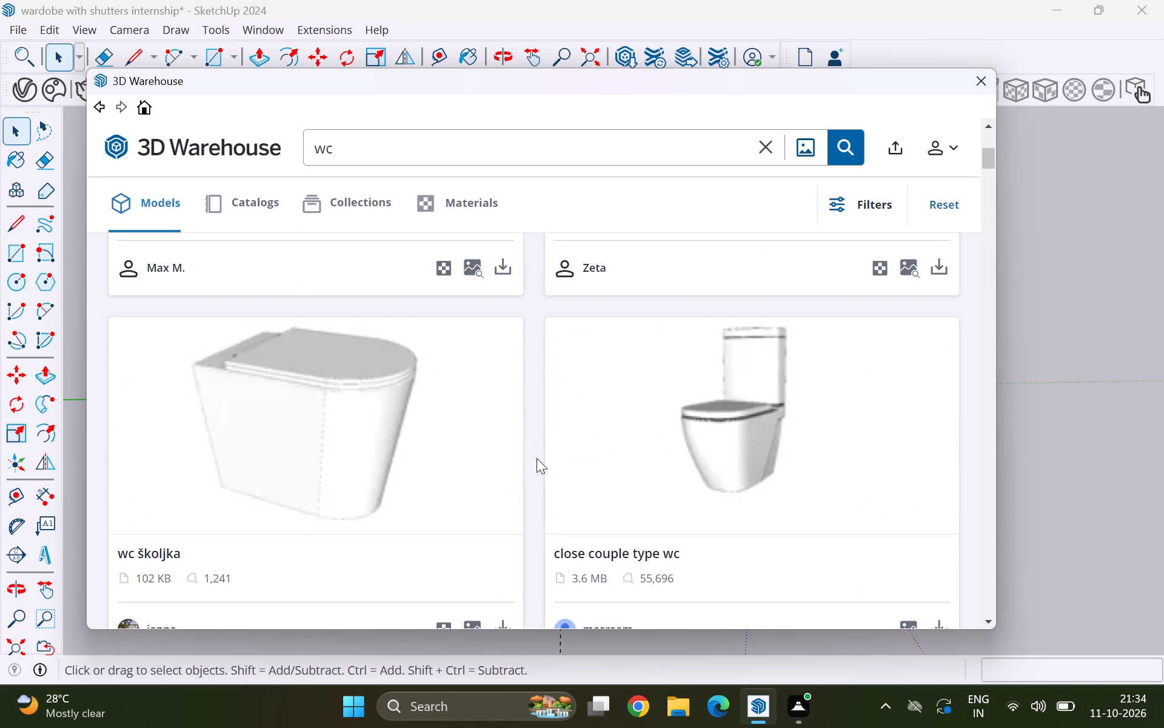
pyautogui.scroll(-4, 542, 468)
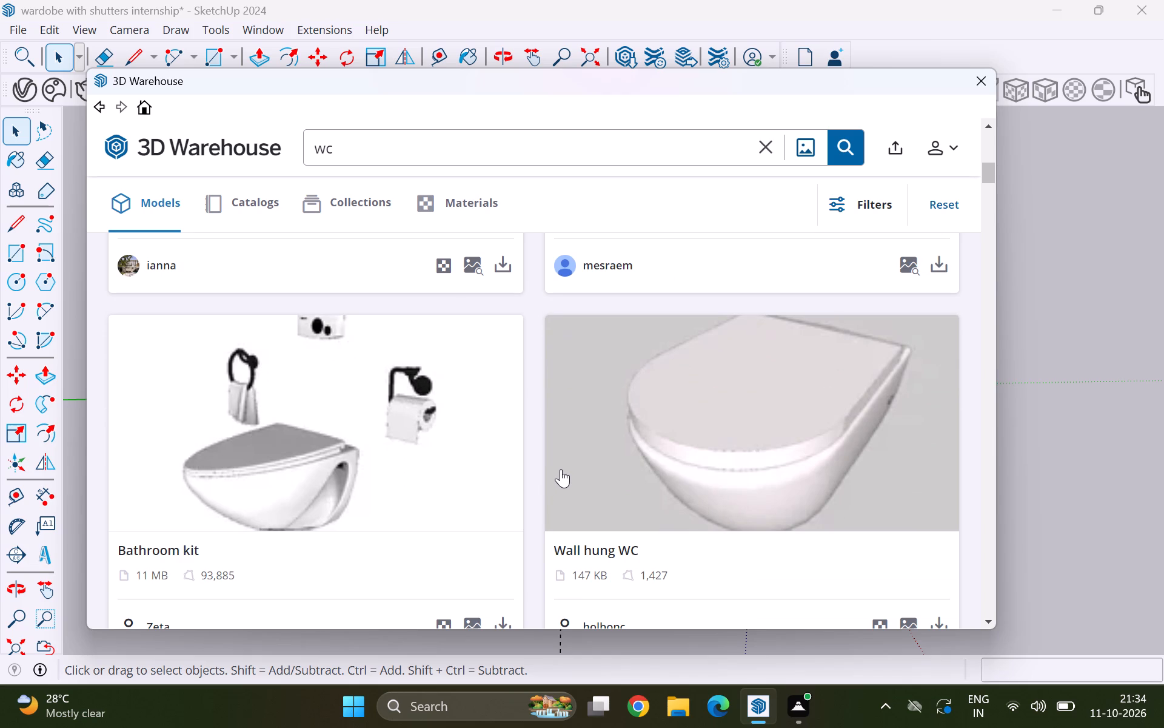
pyautogui.scroll(-4, 561, 469)
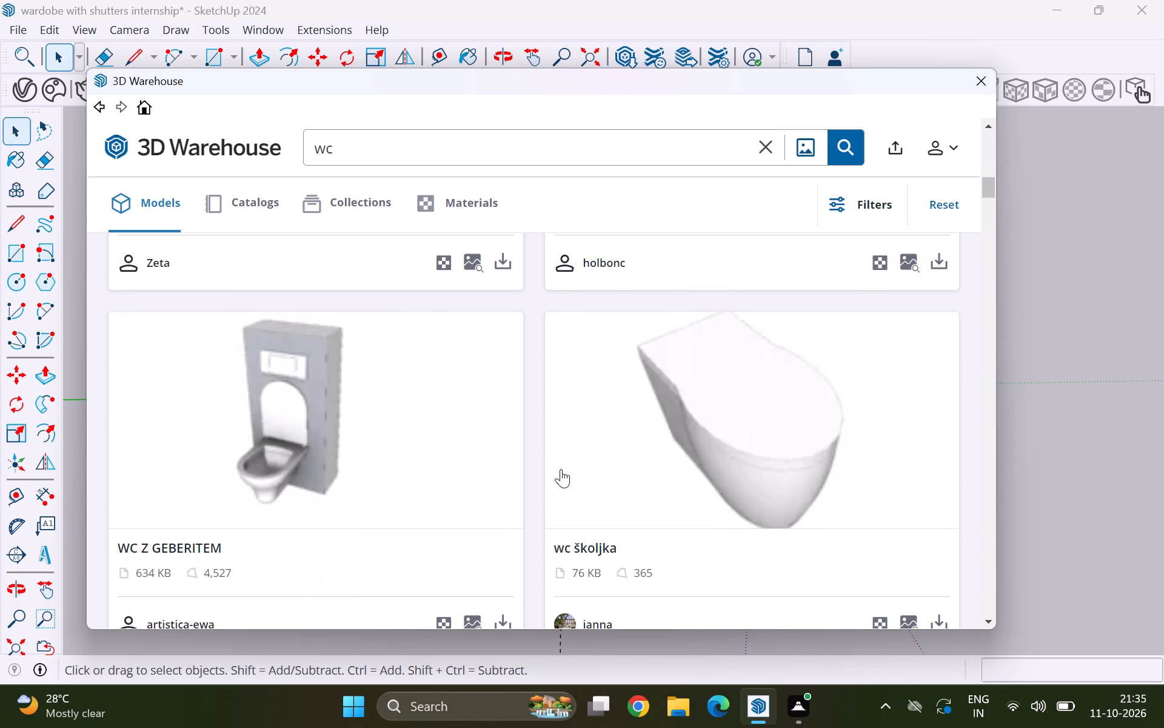
pyautogui.scroll(-2, 561, 469)
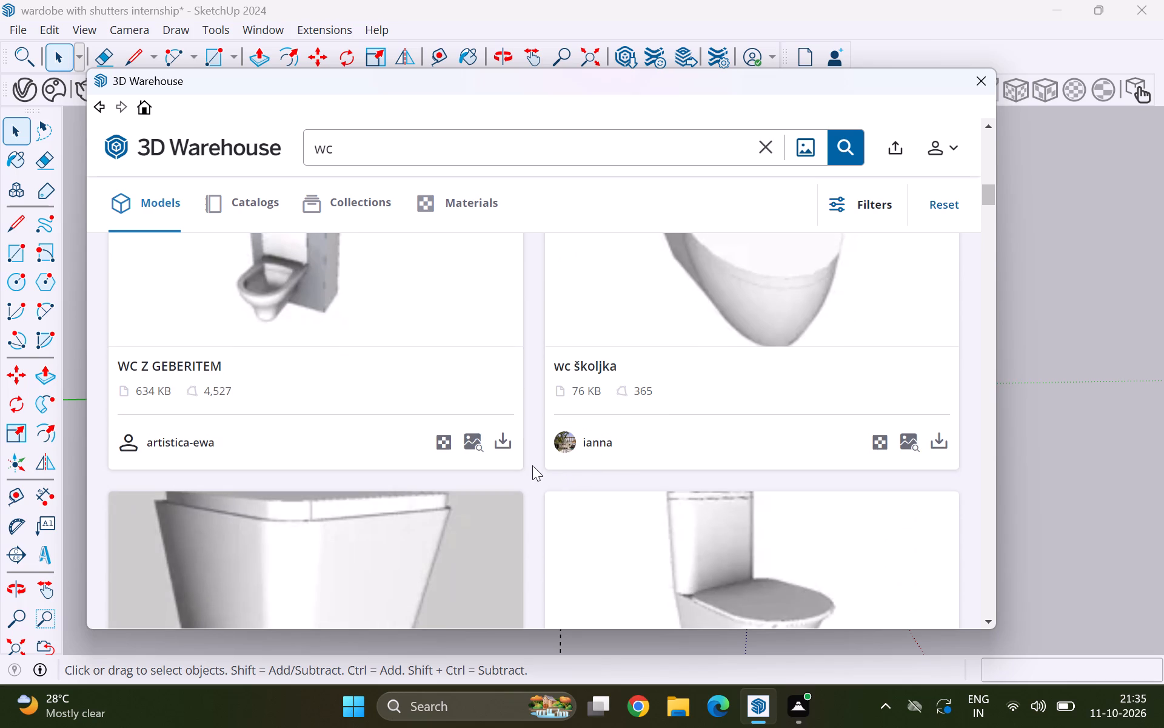
pyautogui.scroll(-6, 532, 462)
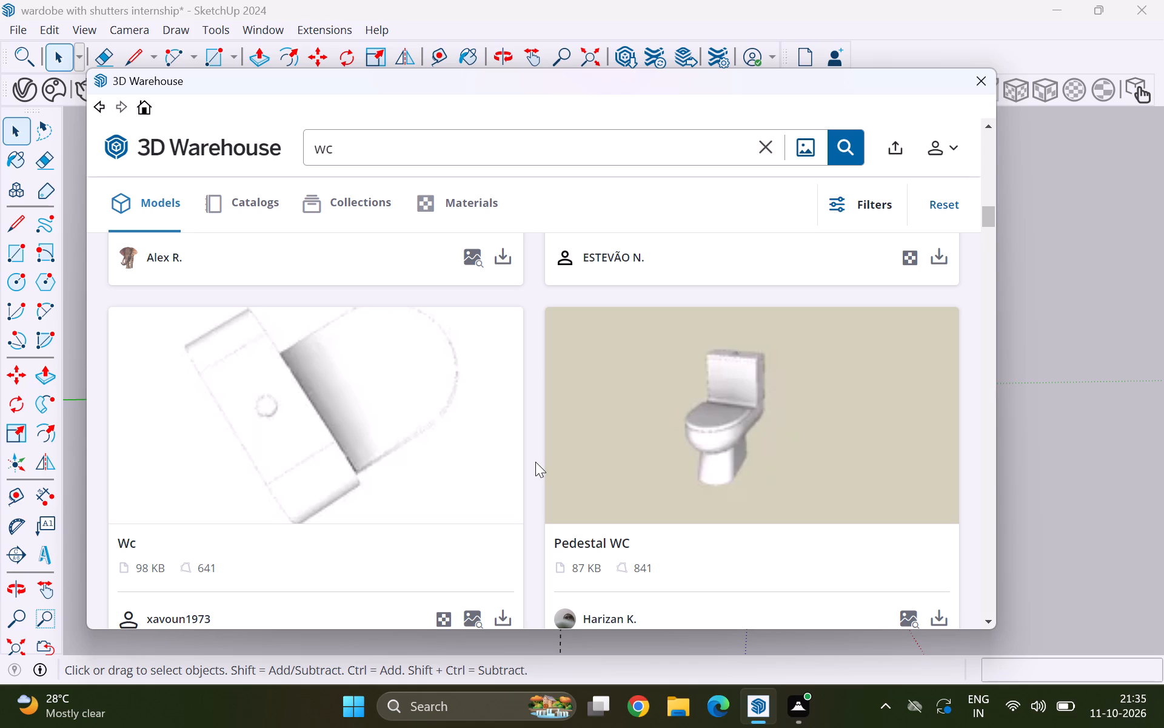
pyautogui.scroll(-1, 537, 462)
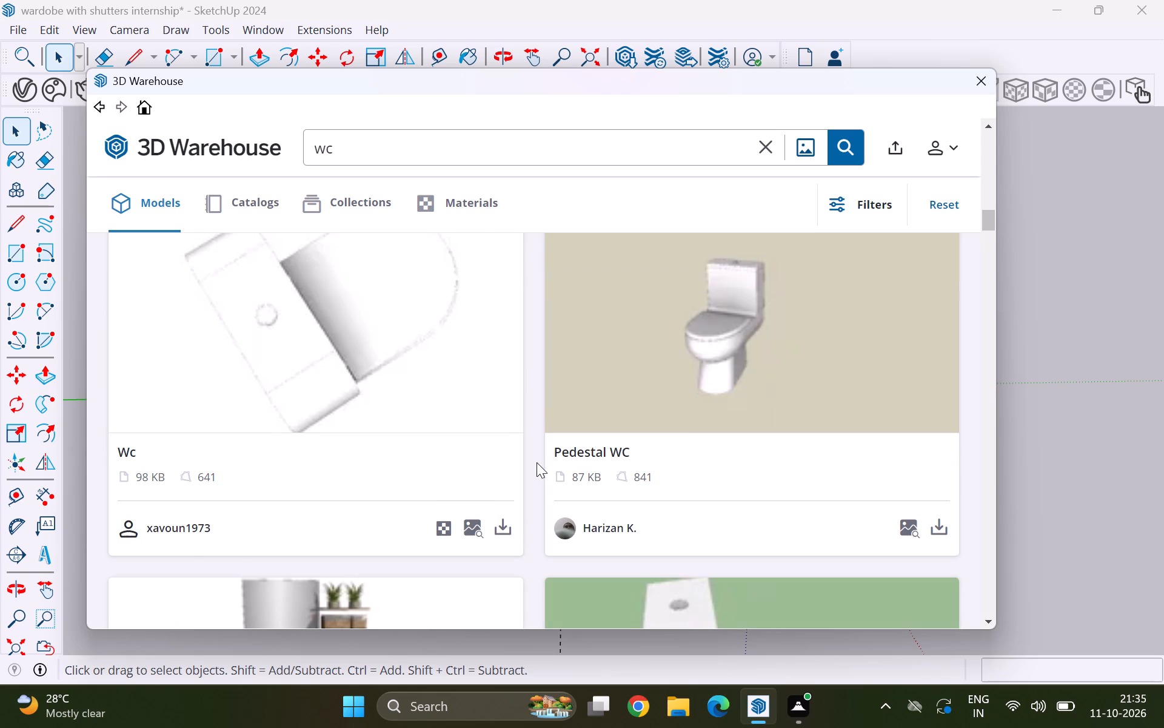
pyautogui.scroll(-3, 537, 462)
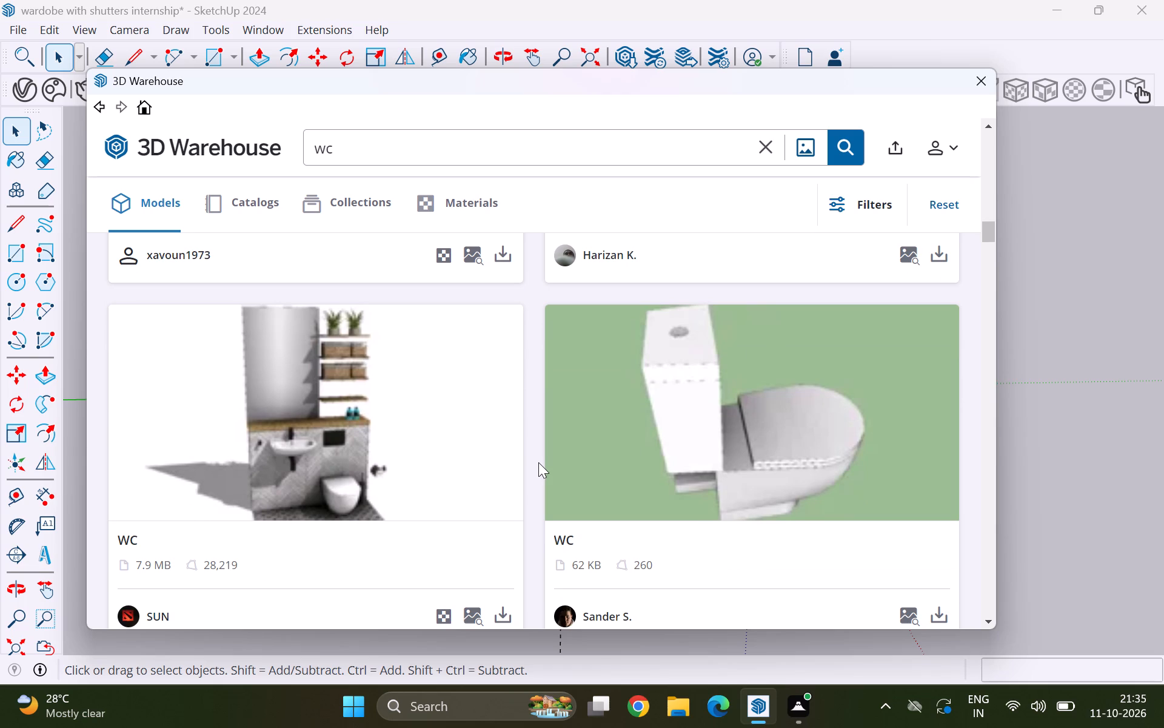
pyautogui.scroll(-1, 538, 462)
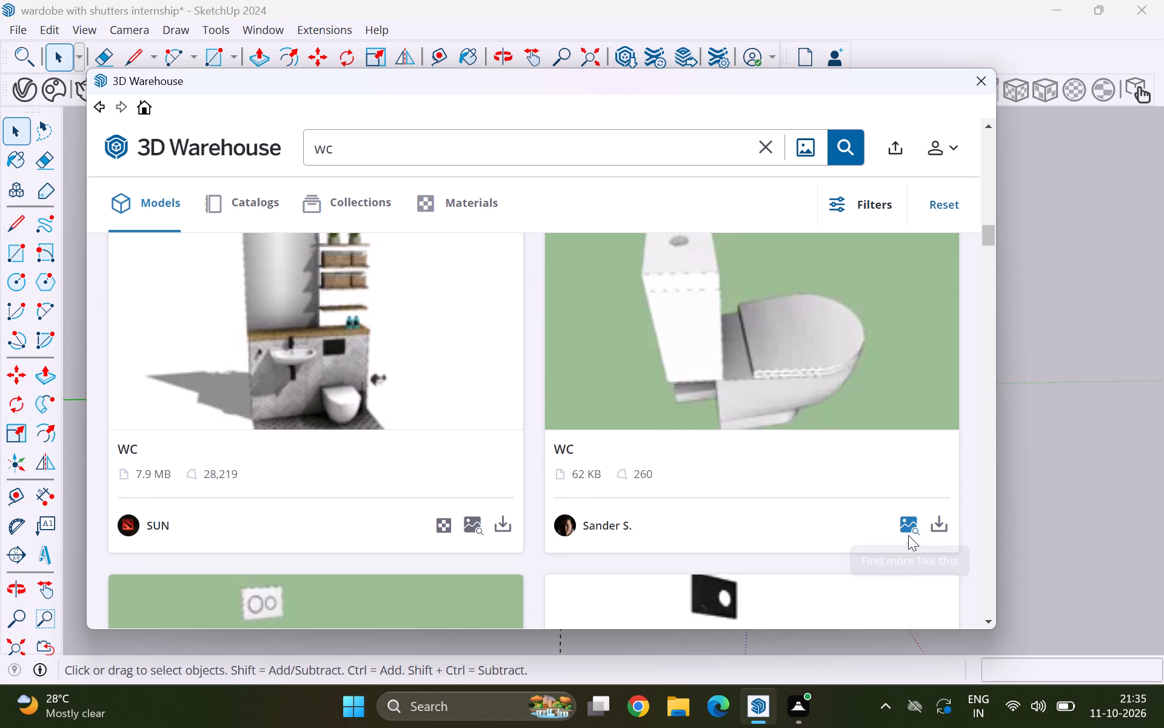
# Find models similar to the 62 KB close-coupled WC and compare the toilets among them.
pyautogui.click(915, 531)
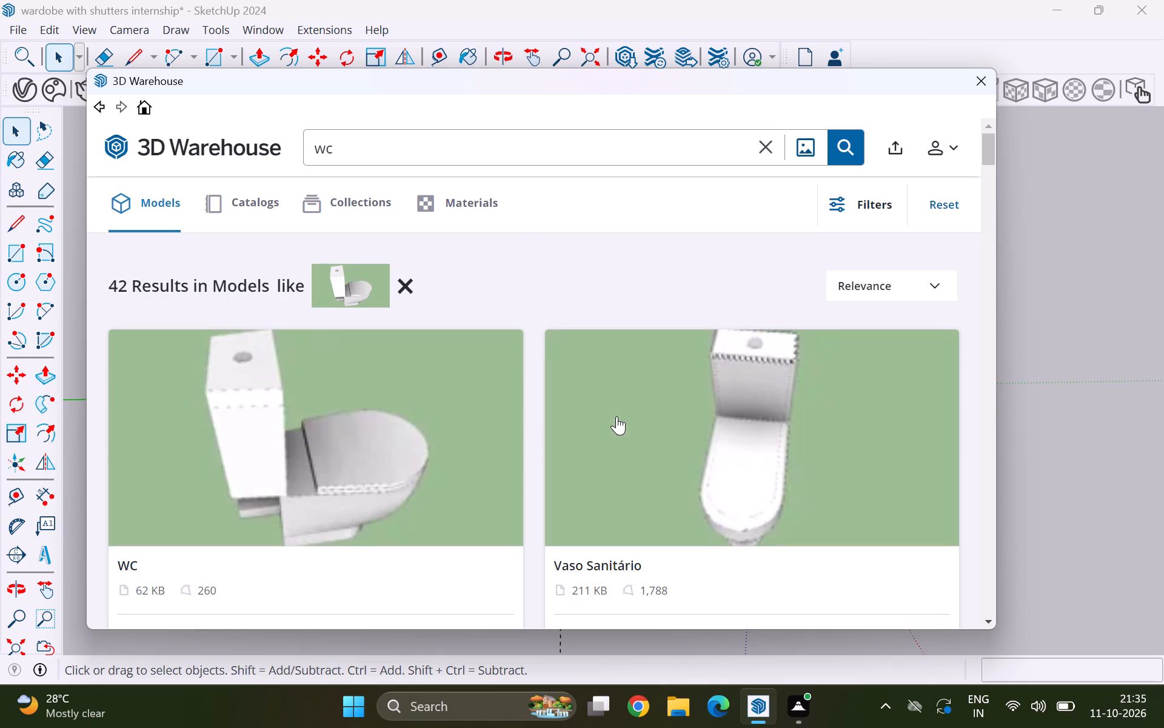
pyautogui.scroll(-4, 566, 415)
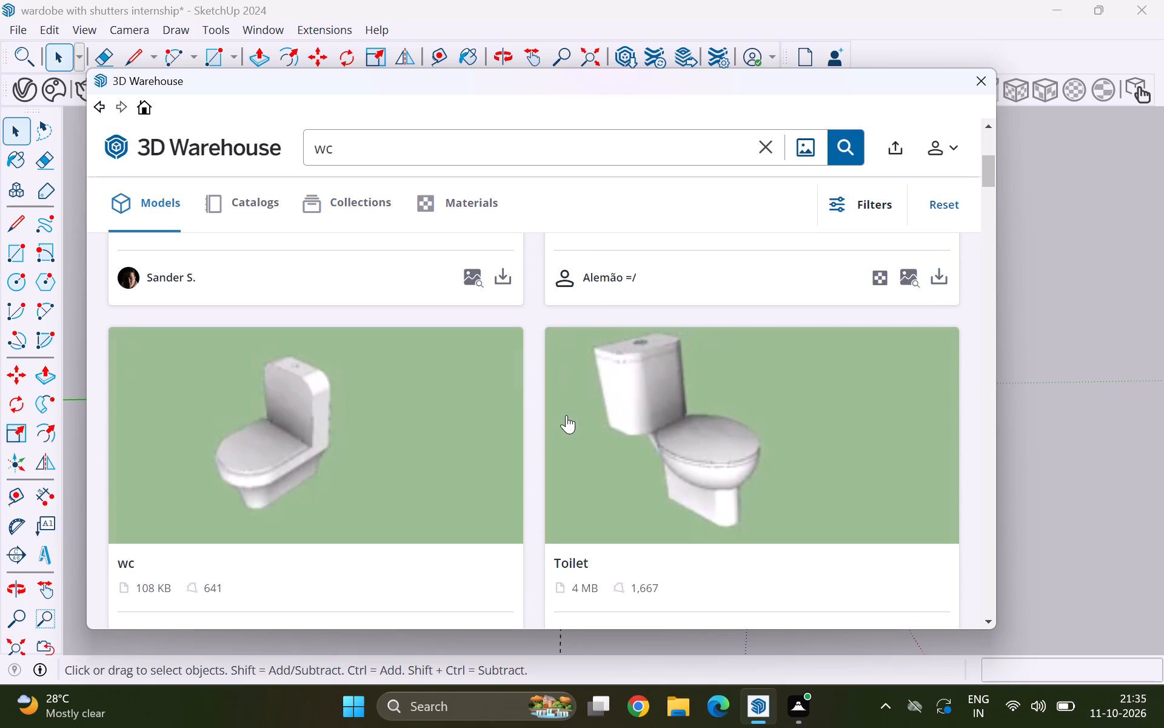
pyautogui.scroll(-1, 566, 415)
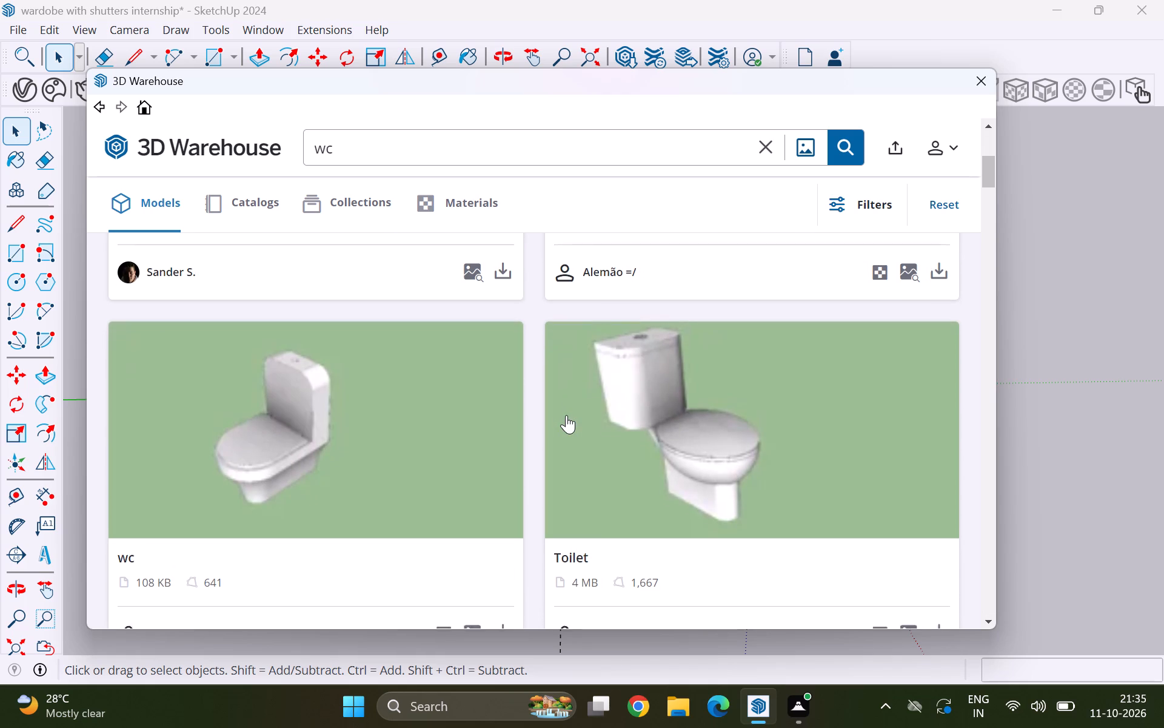
pyautogui.scroll(-3, 566, 415)
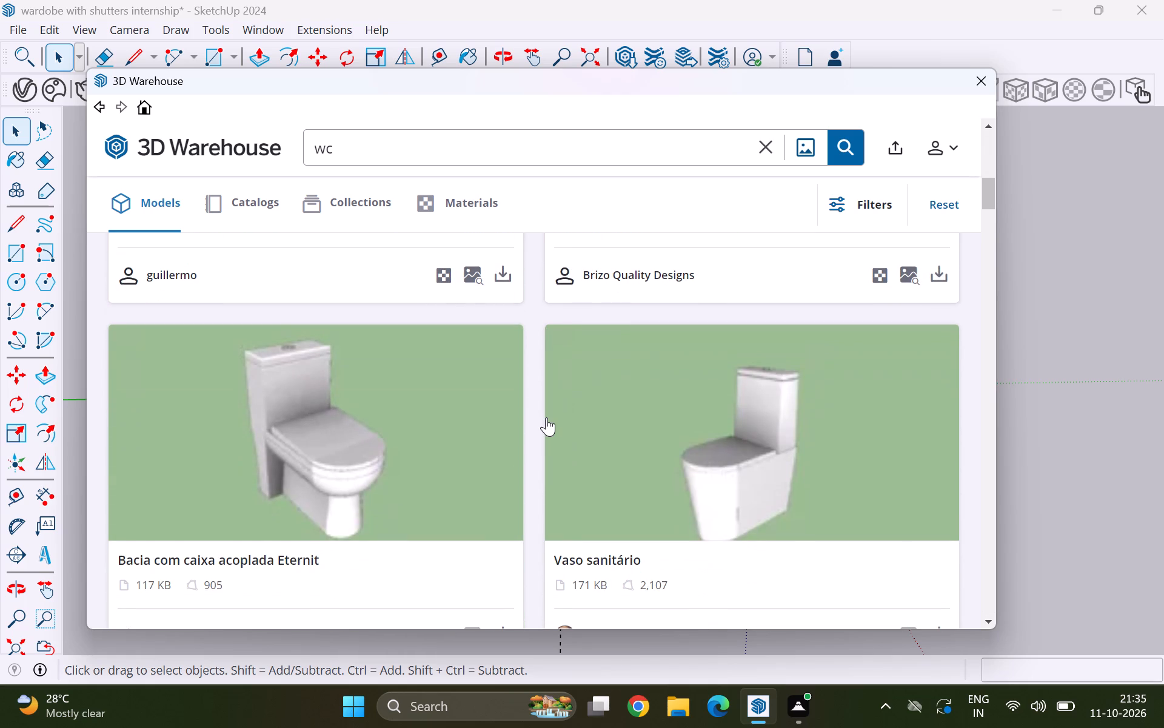
pyautogui.scroll(-2, 546, 417)
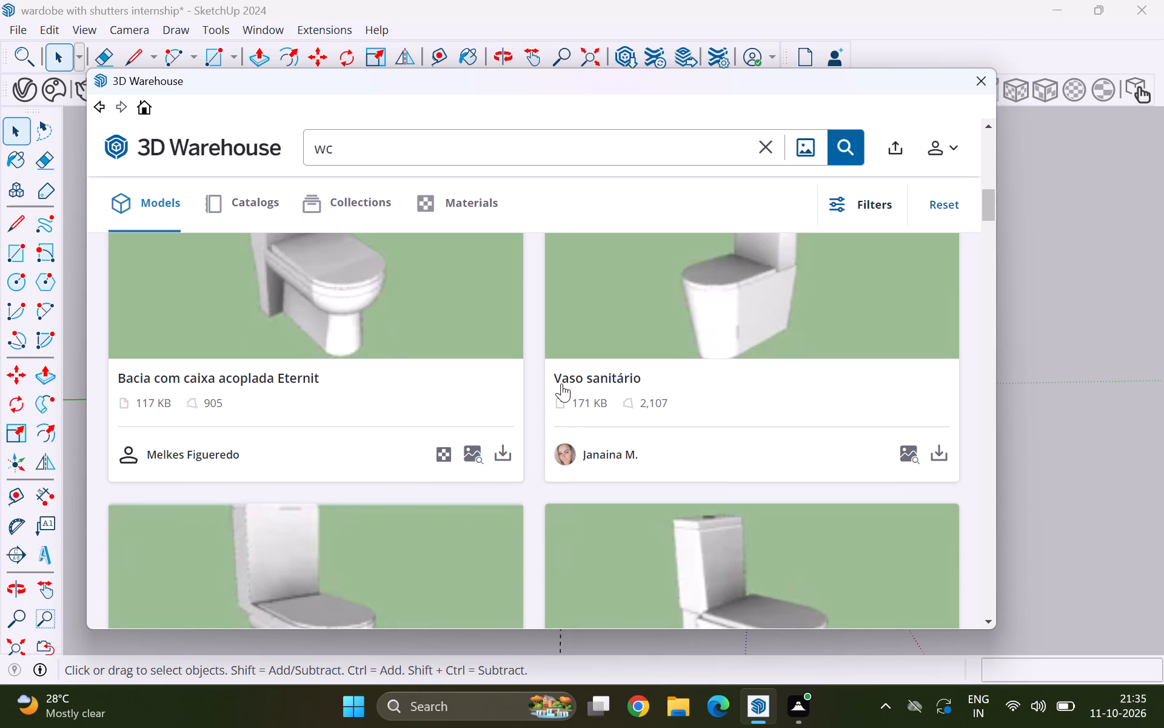
pyautogui.scroll(-2, 563, 426)
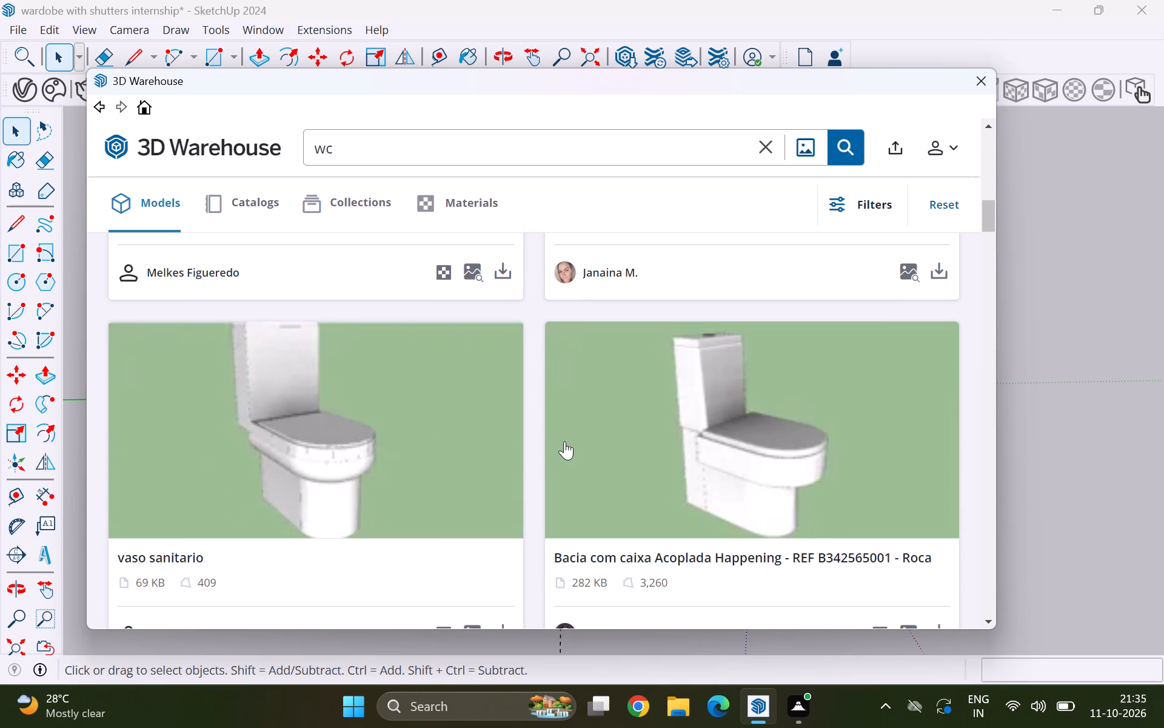
pyautogui.scroll(-2, 559, 453)
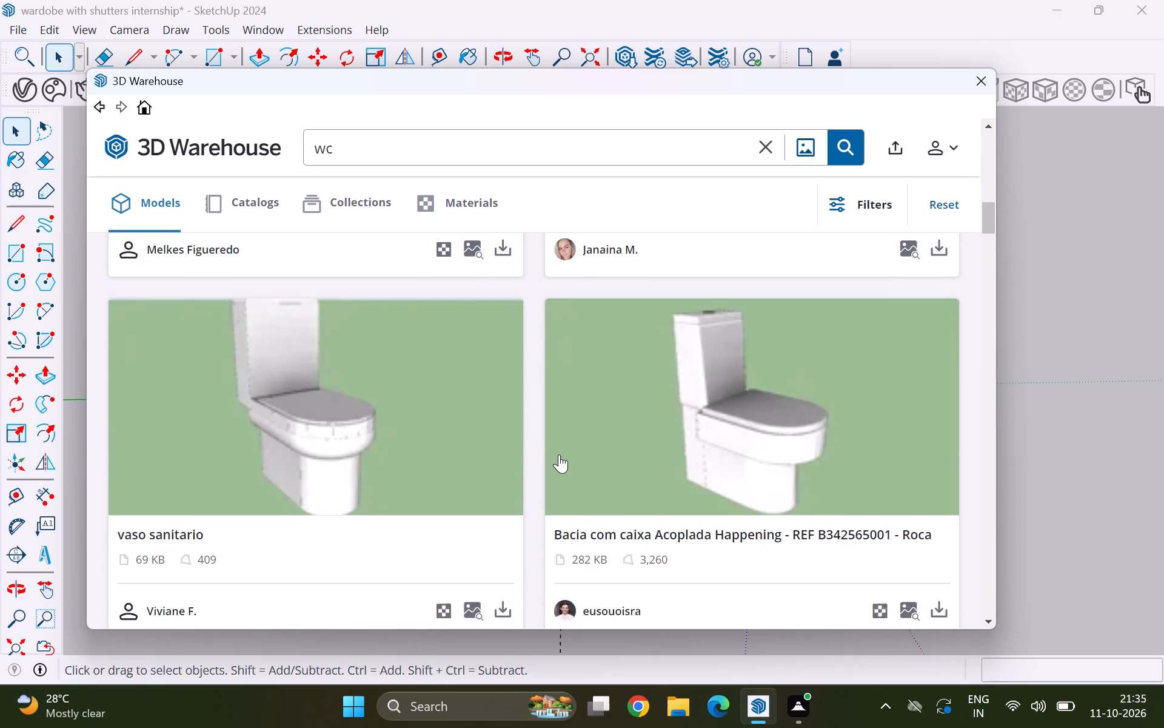
pyautogui.scroll(-2, 559, 454)
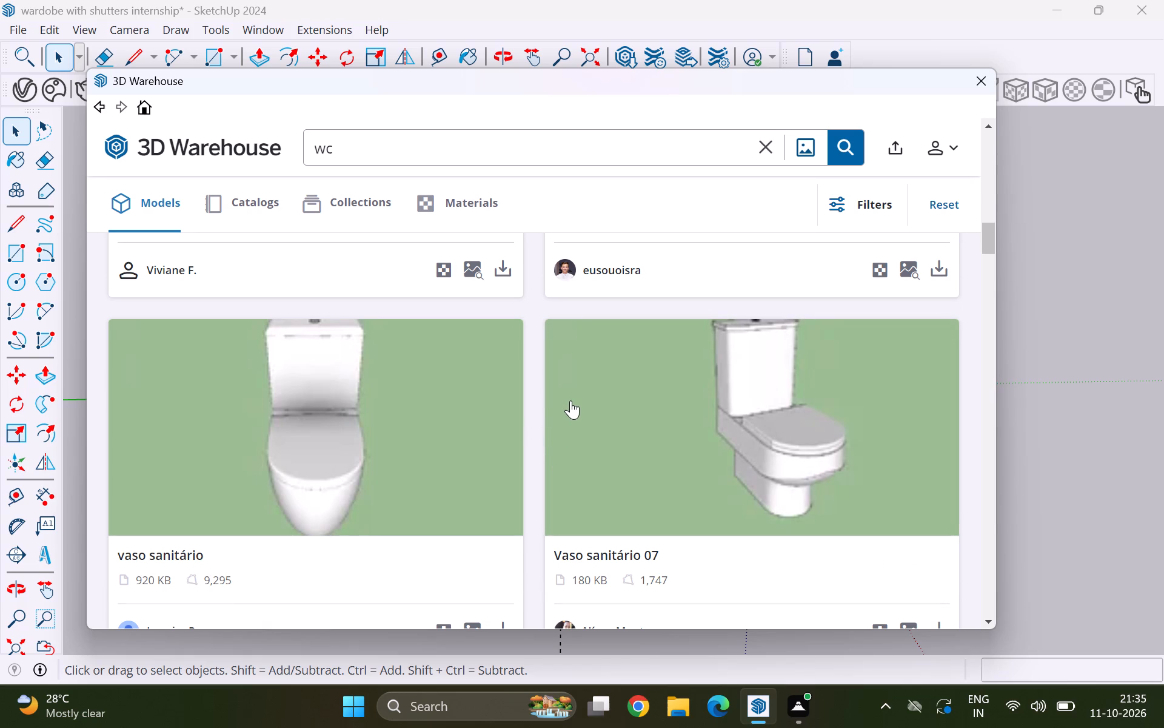
pyautogui.scroll(-1, 574, 408)
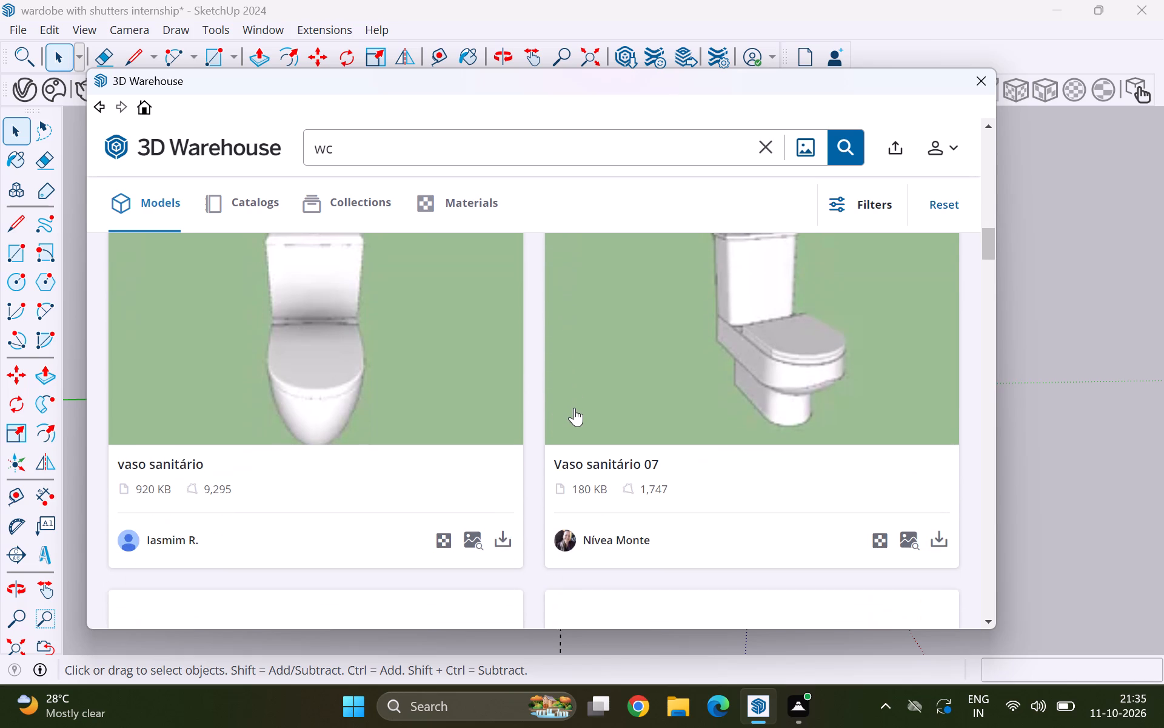
pyautogui.scroll(-1, 574, 408)
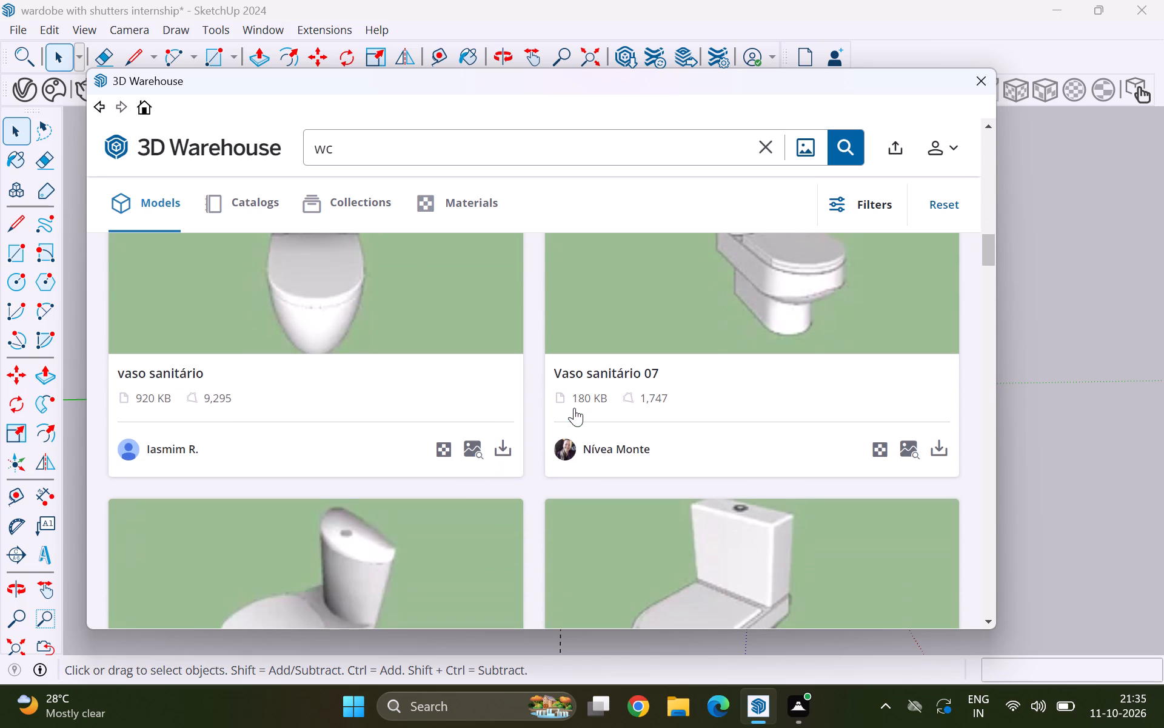
pyautogui.scroll(-3, 574, 408)
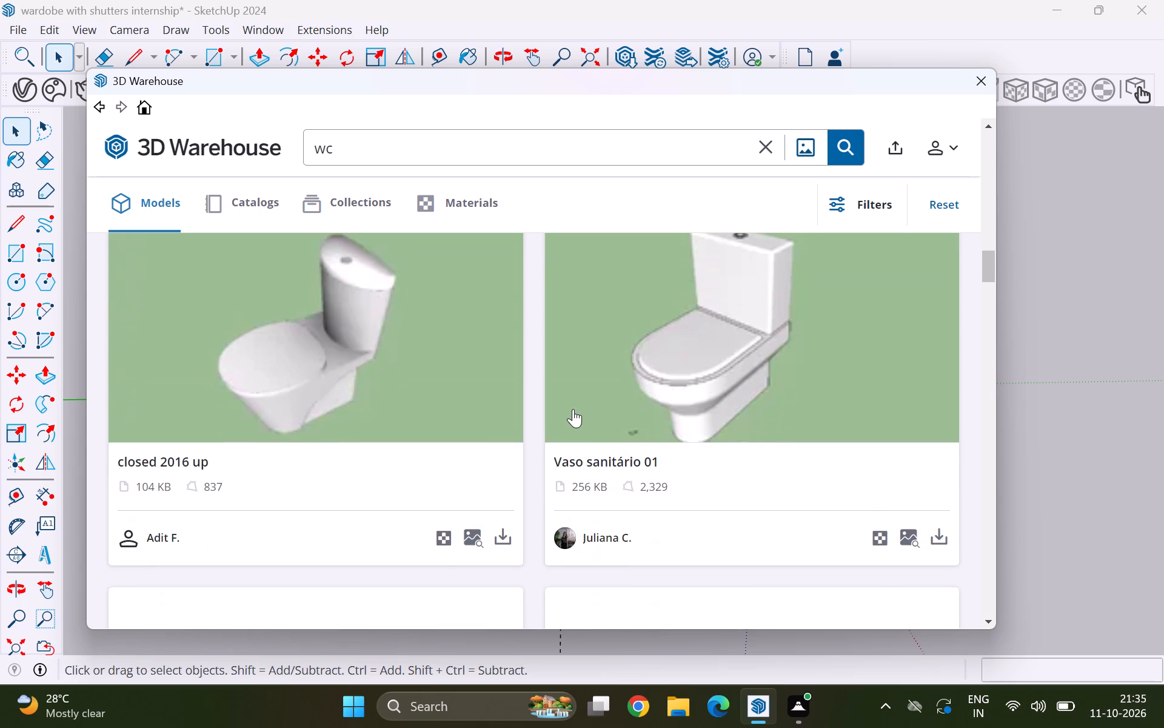
pyautogui.scroll(-2, 546, 426)
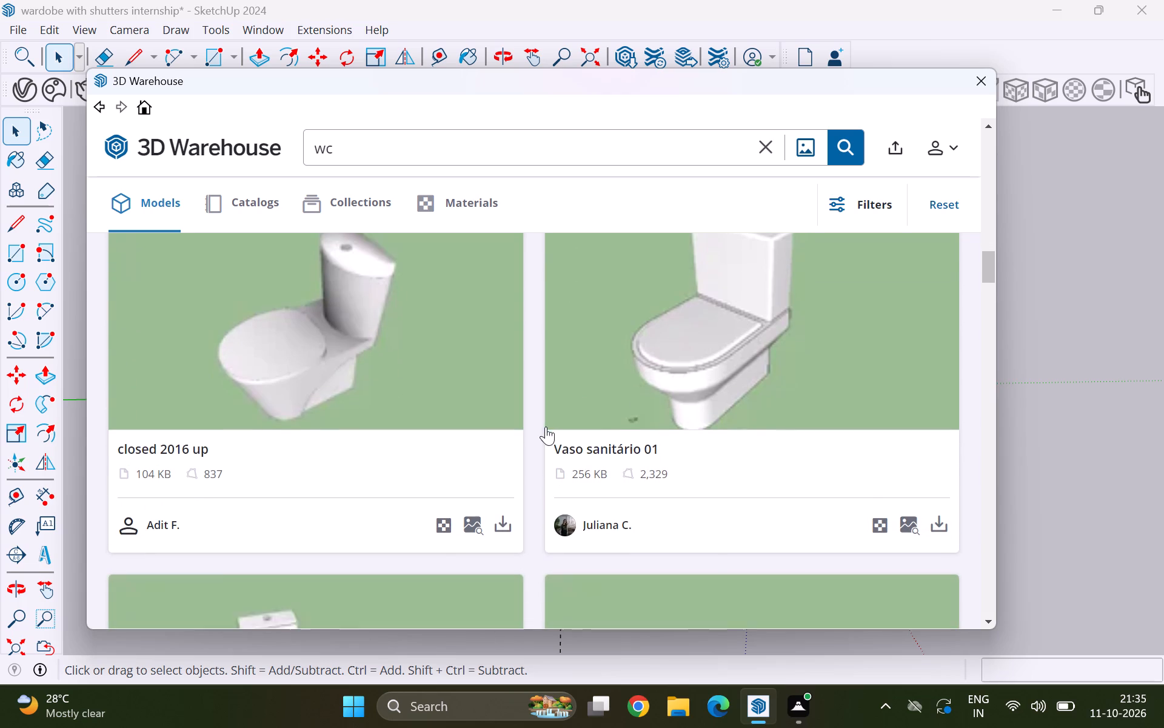
pyautogui.scroll(7, 546, 427)
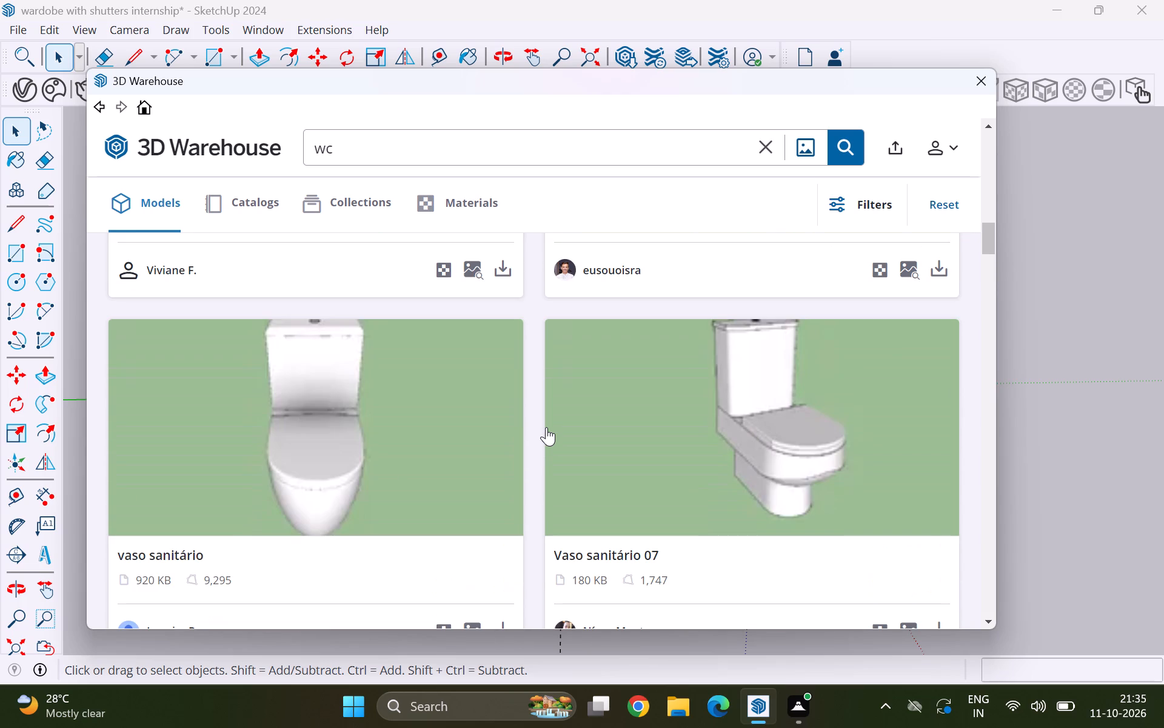
pyautogui.scroll(-1, 546, 427)
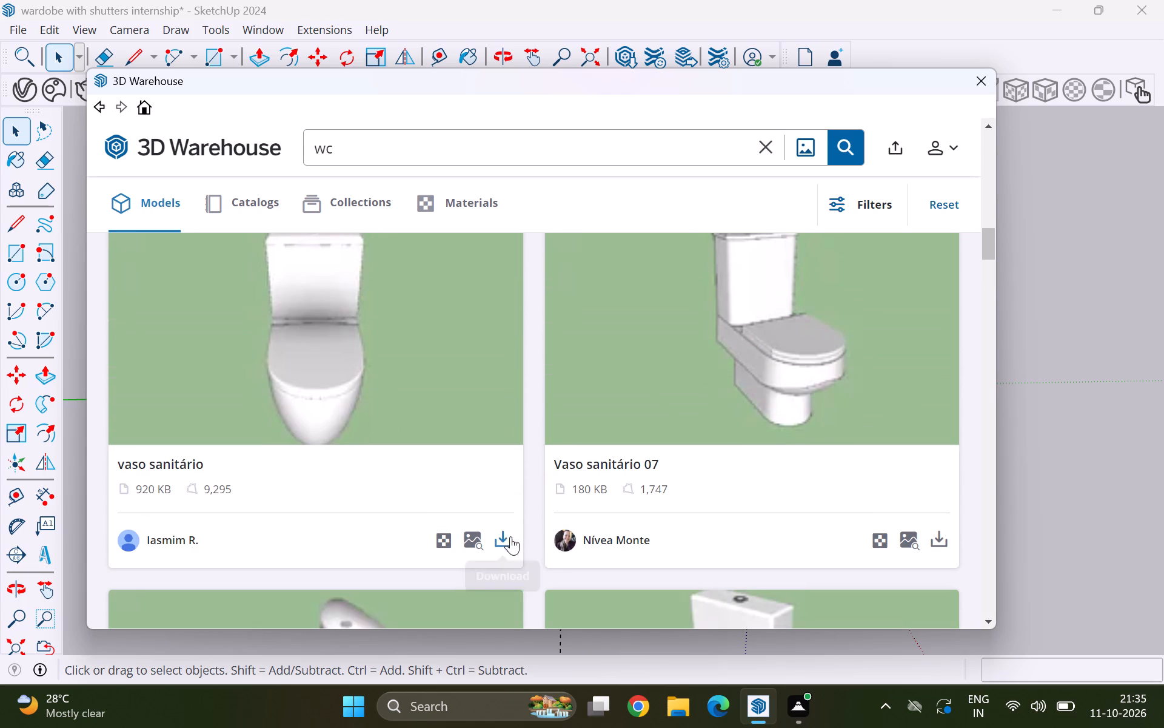
# Download the 920 KB "vaso sanitário" toilet directly into the model and place it in the open space outside the floor slab.
pyautogui.click(507, 541)
pyautogui.click(488, 383)
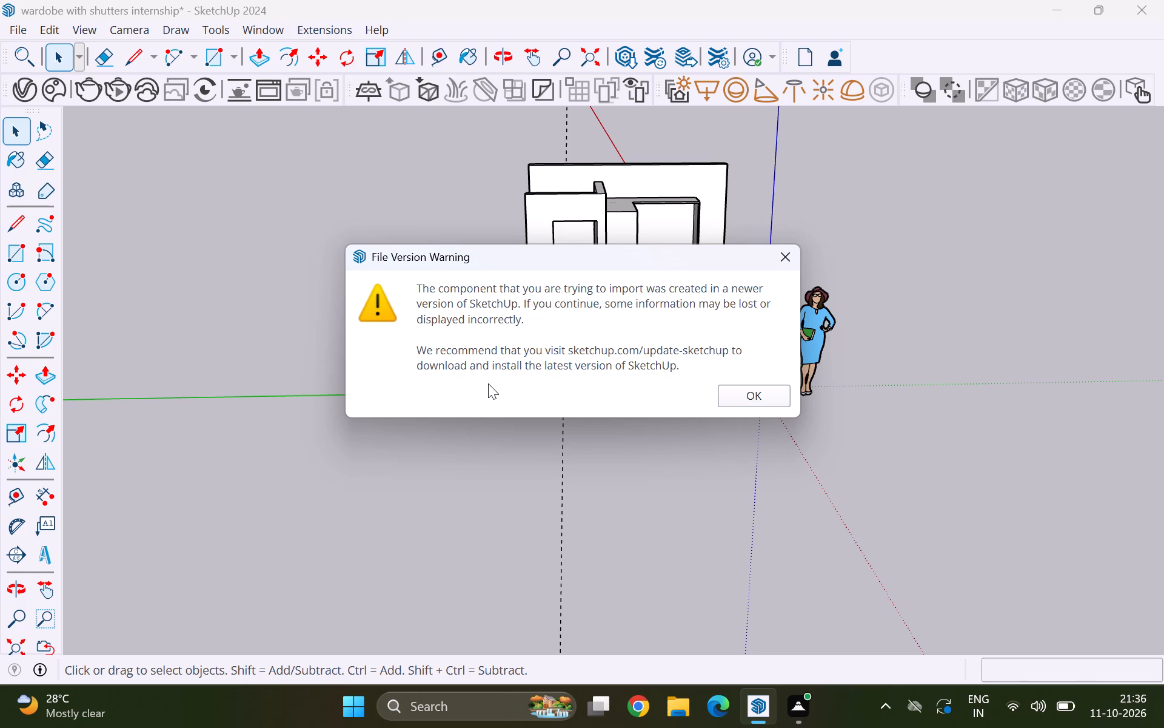
pyautogui.click(770, 397)
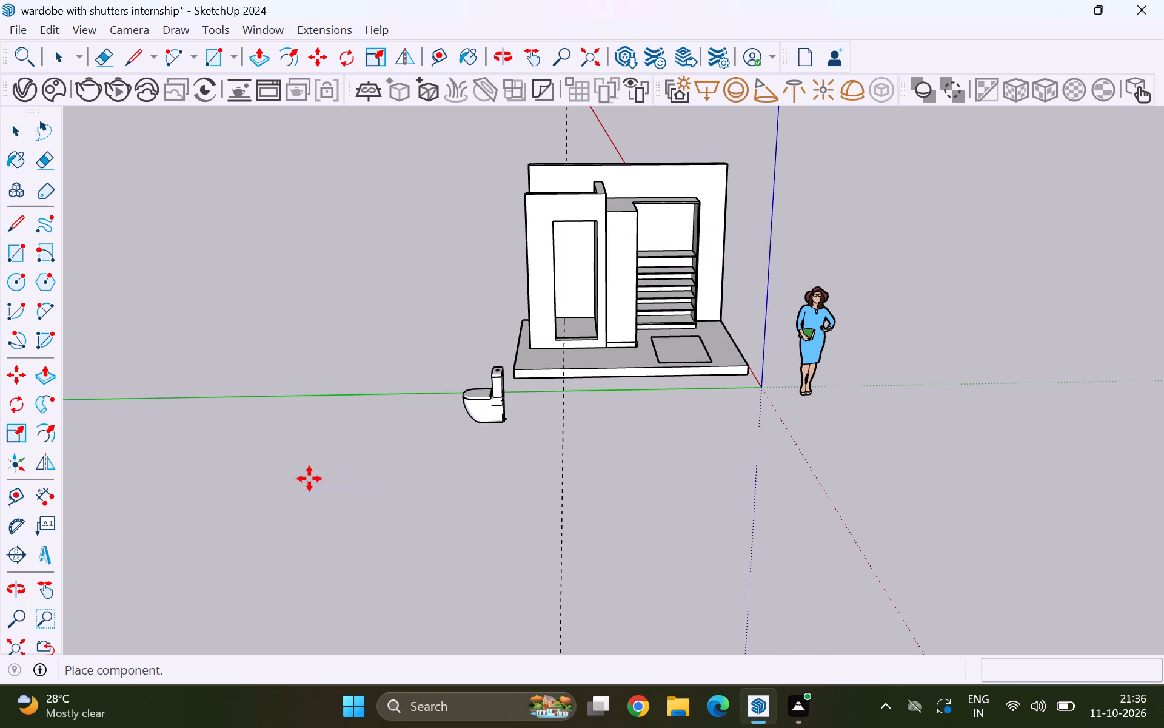
pyautogui.click(302, 479)
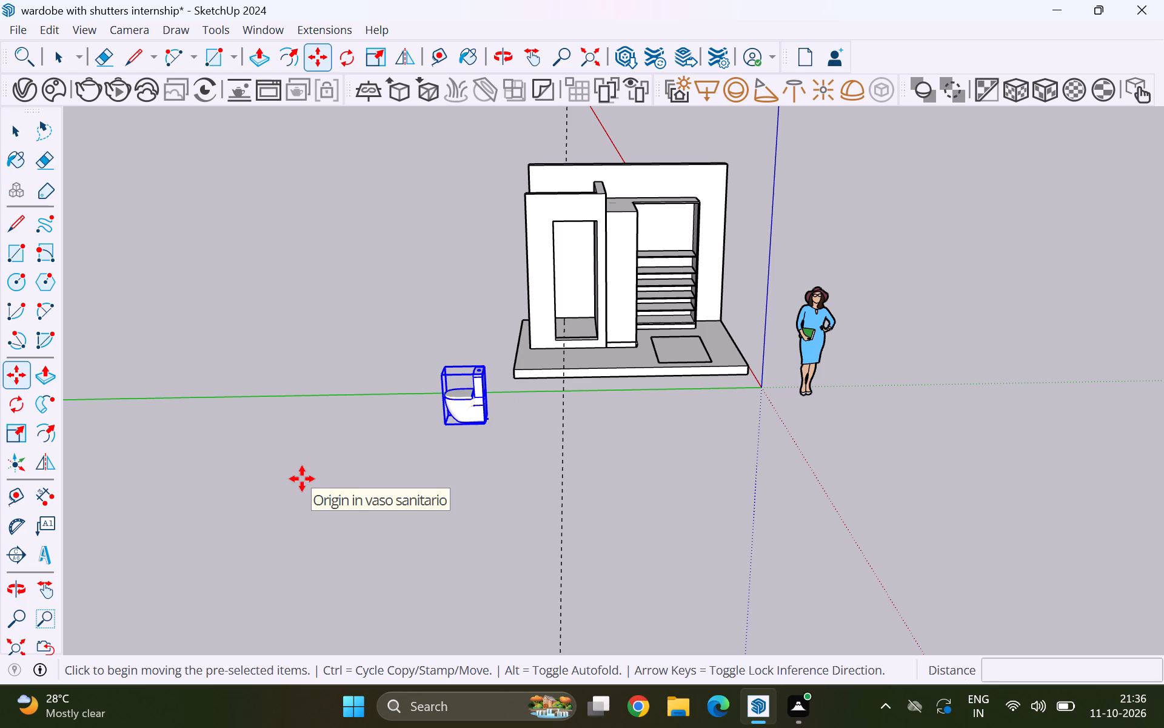
pyautogui.press('space')
# Examine the placed toilet's orientation relative to the room and floor slab from several sides and up close.
pyautogui.moveTo(383, 394); pyautogui.dragTo(524, 442, button='middle')
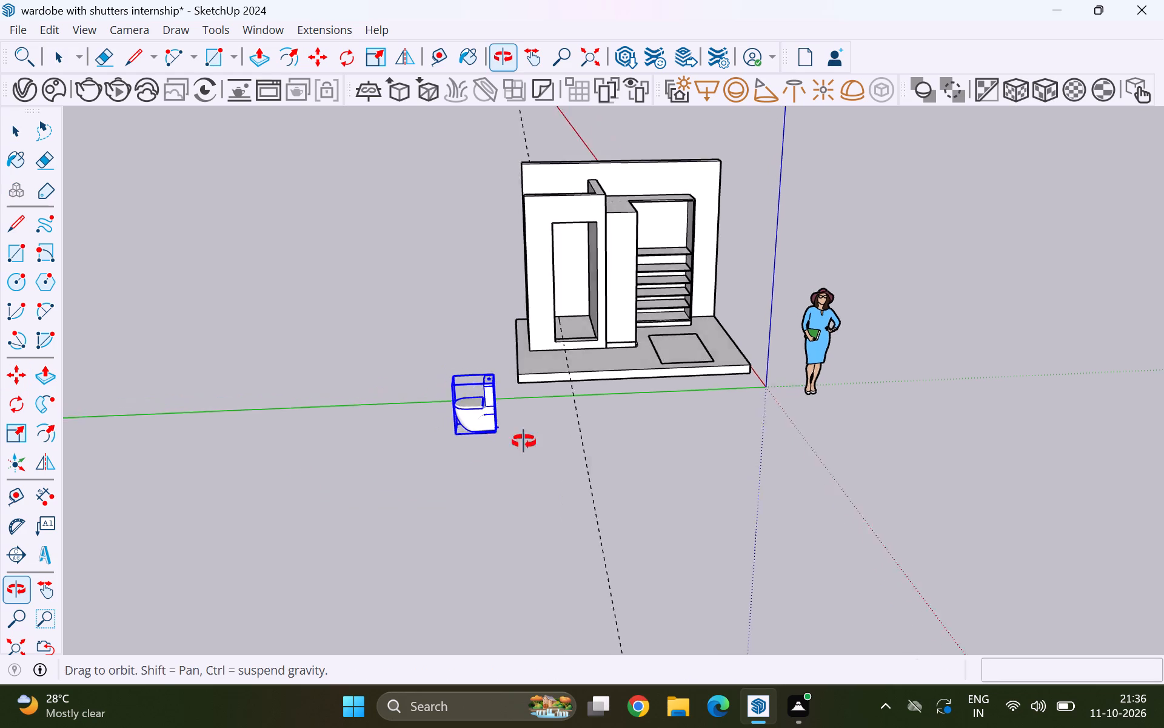
pyautogui.moveTo(524, 442); pyautogui.dragTo(835, 450, button='middle')
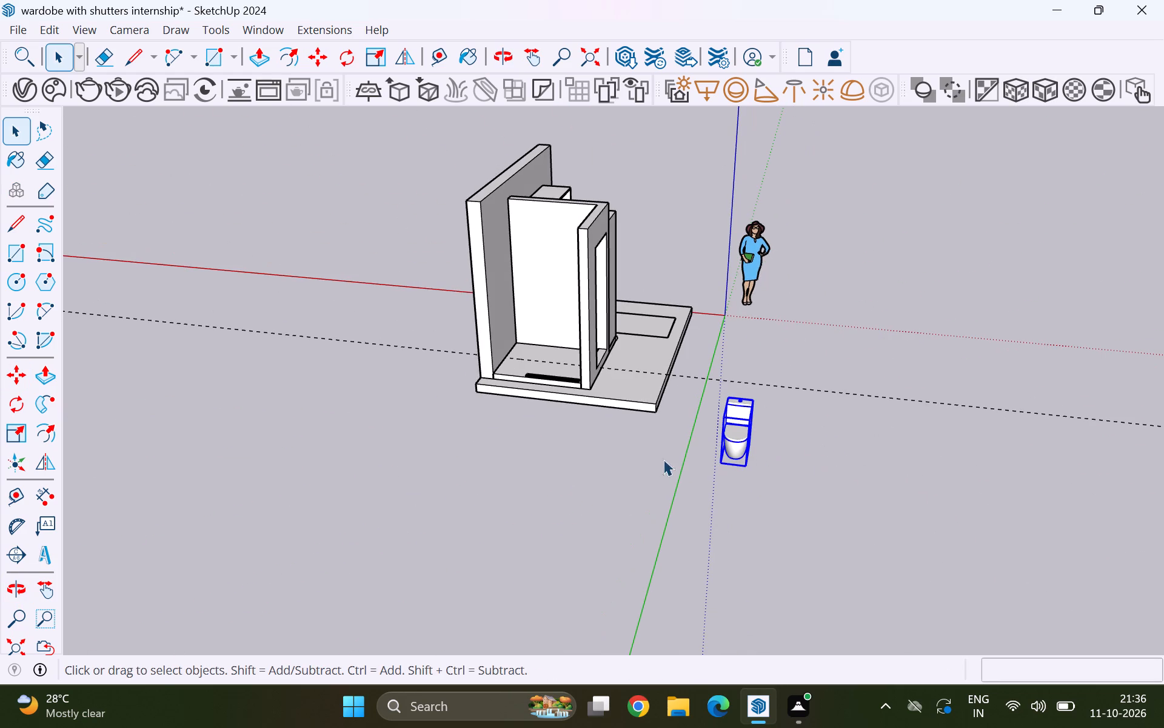
pyautogui.moveTo(815, 467); pyautogui.dragTo(499, 432, button='middle')
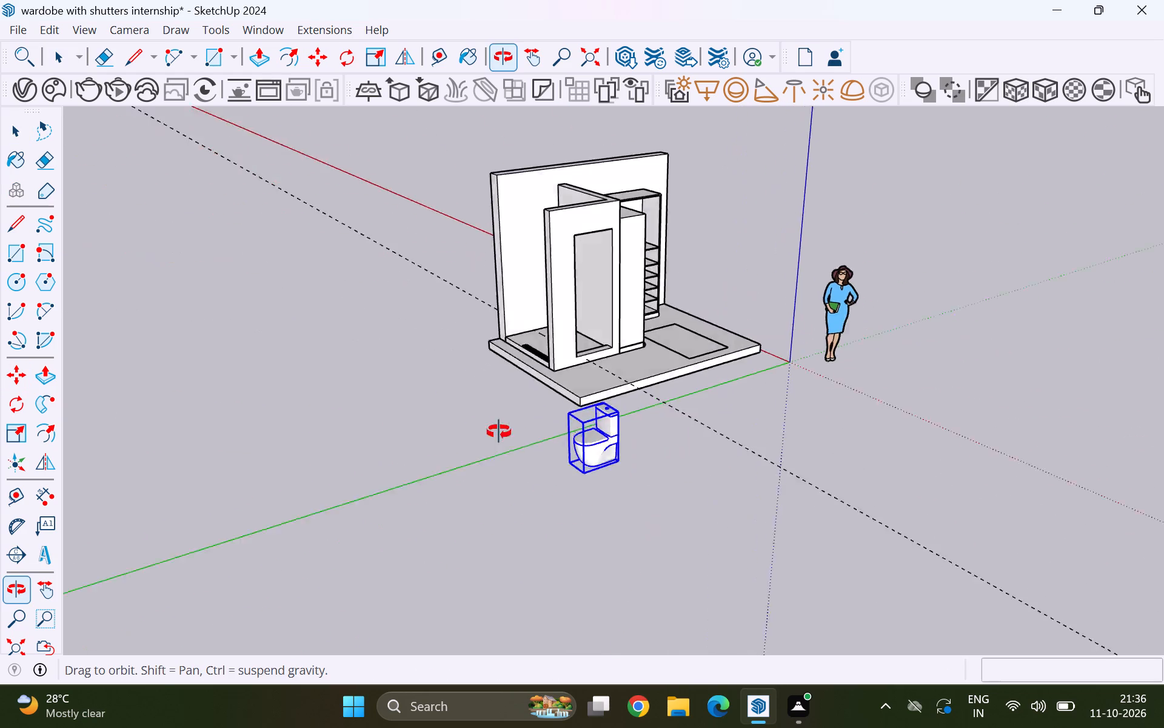
pyautogui.moveTo(499, 432); pyautogui.dragTo(372, 420, button='middle')
pyautogui.scroll(13, 470, 442)
pyautogui.moveTo(503, 431); pyautogui.dragTo(500, 493, button='middle')
pyautogui.scroll(-3, 569, 473)
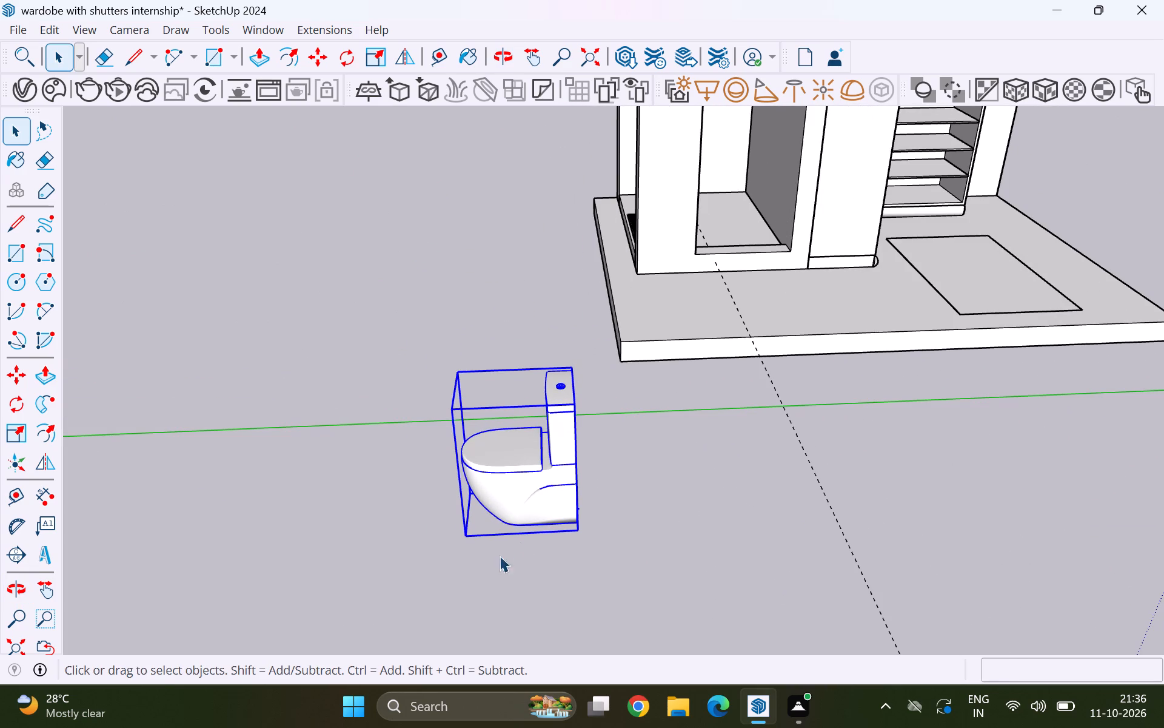
# Rotate the toilet 90 degrees horizontally about a bottom corner of its bounding box.
pyautogui.press('q')
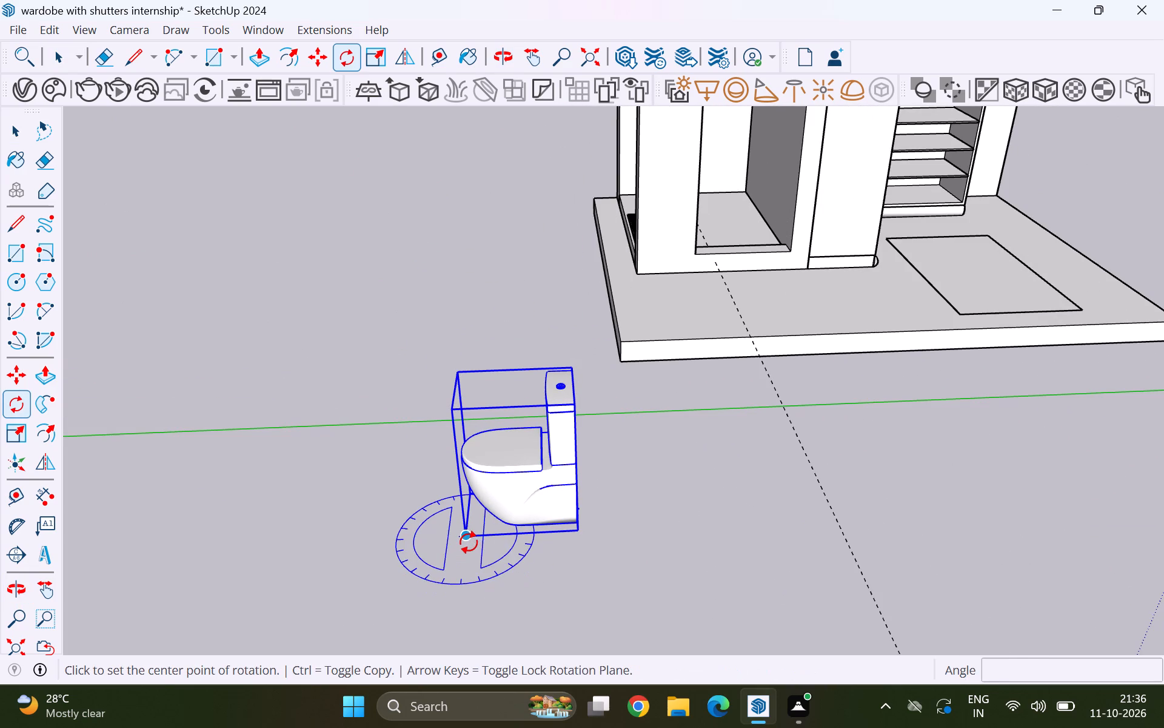
pyautogui.click(467, 542)
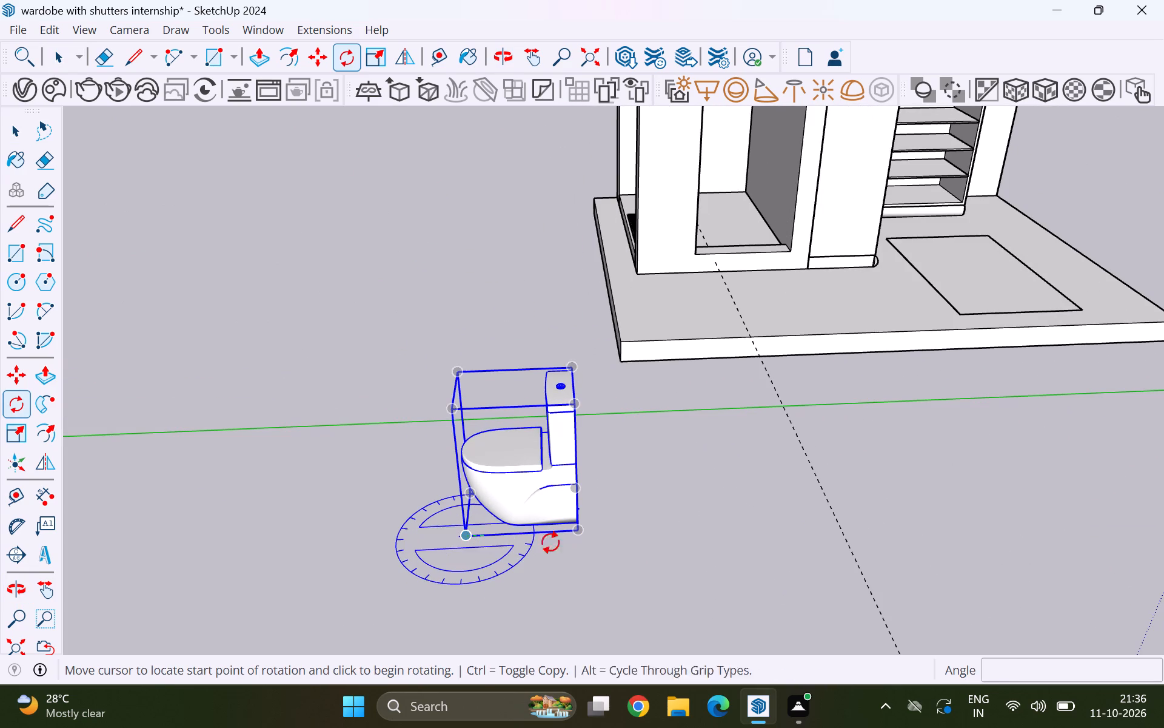
pyautogui.click(740, 520)
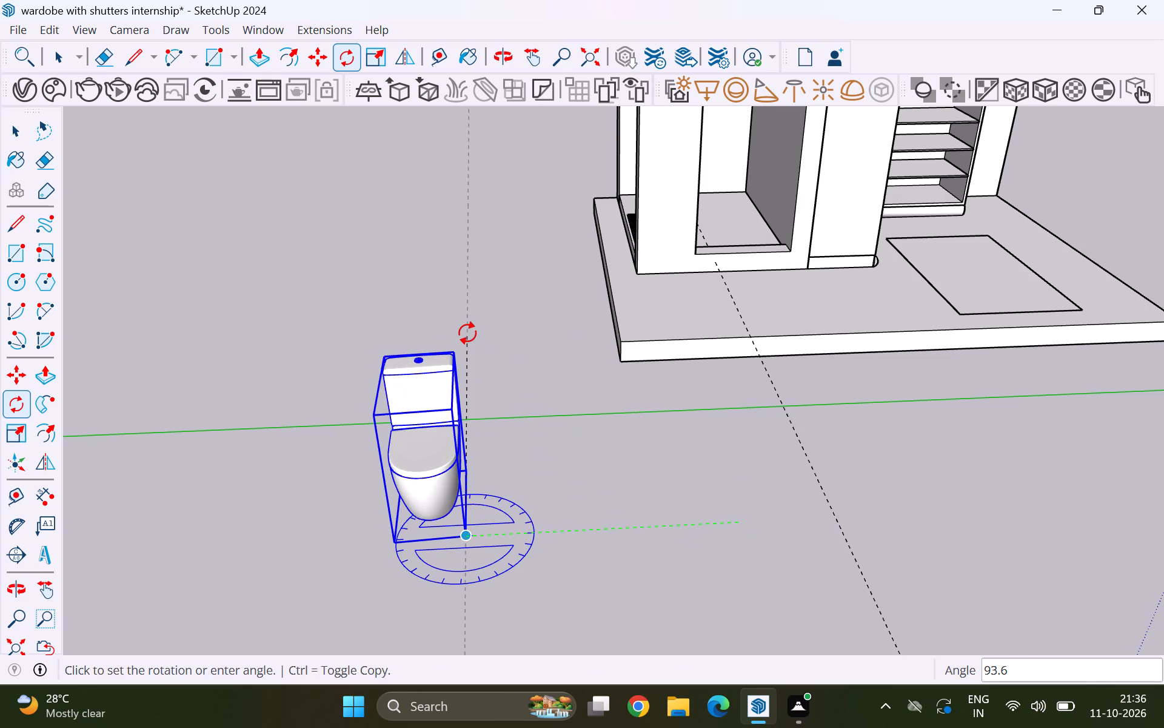
pyautogui.write('90')
pyautogui.press('Return')
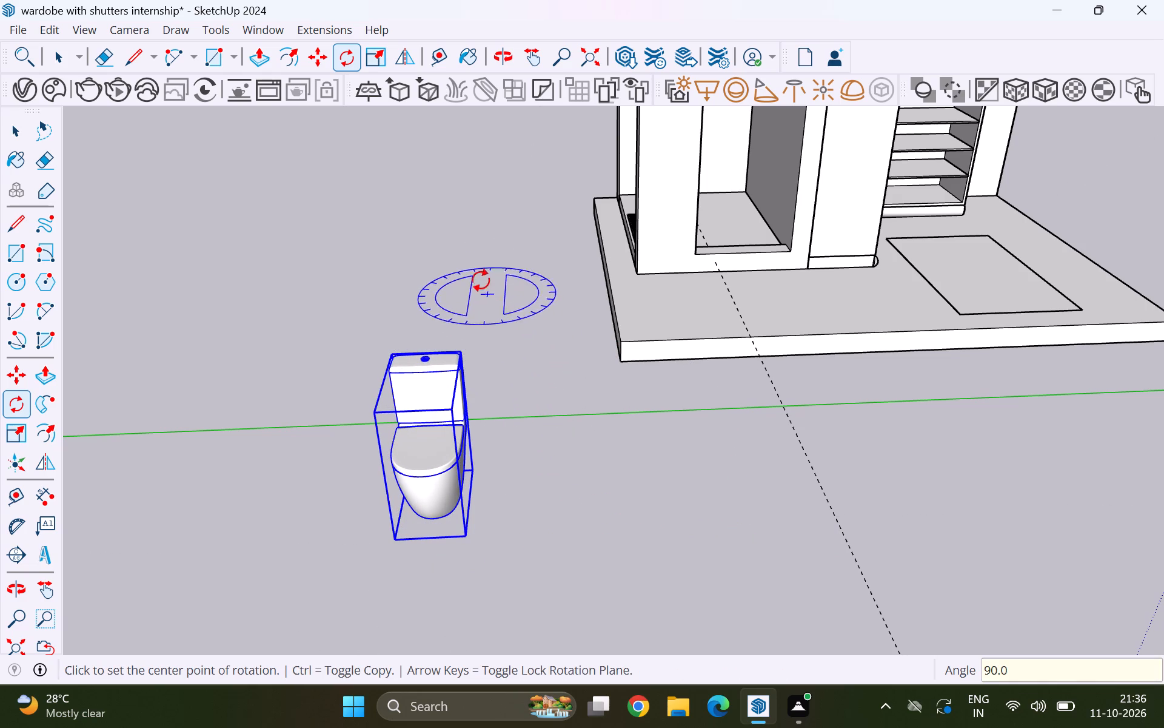
pyautogui.press('space')
pyautogui.click(489, 261)
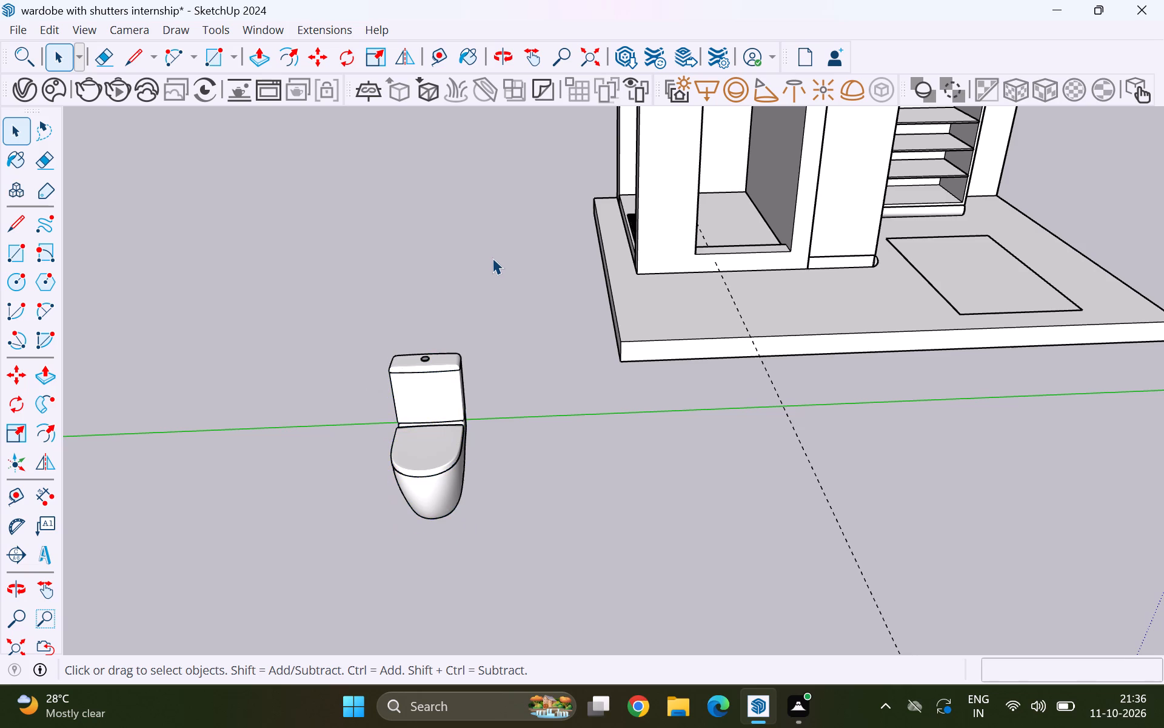
# Examine the rotated toilet up close and check its orientation relative to the room from several sides.
pyautogui.scroll(-4, 507, 306)
pyautogui.scroll(-8, 563, 472)
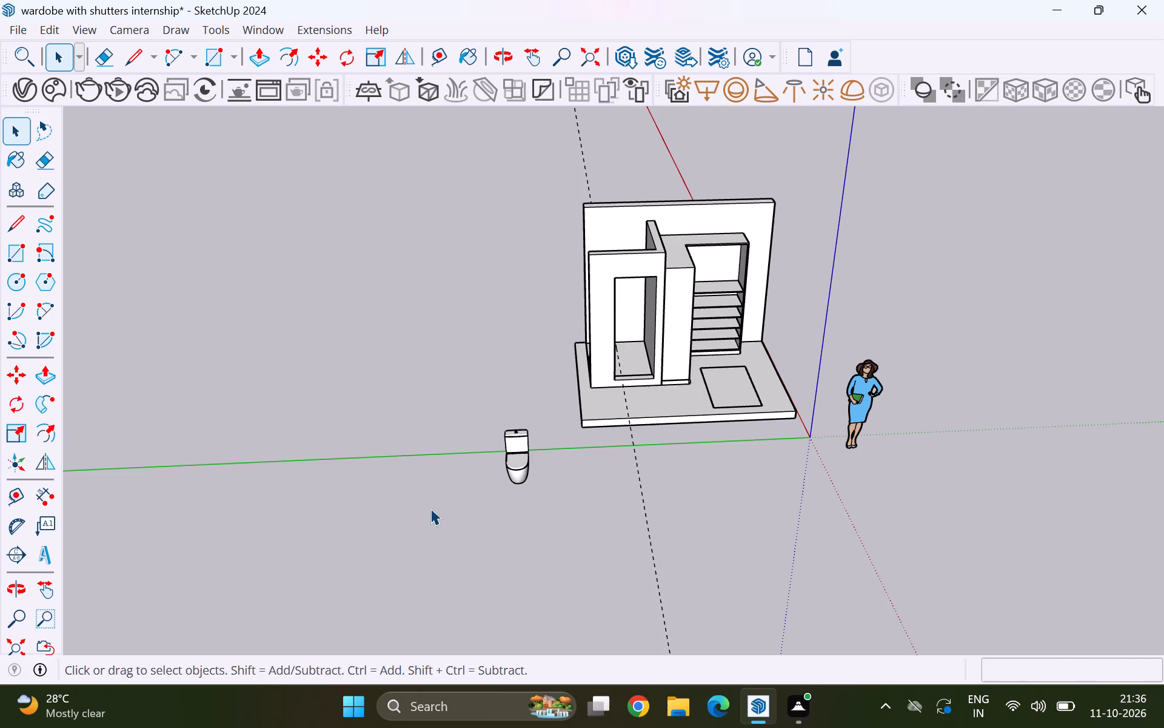
pyautogui.moveTo(430, 508); pyautogui.dragTo(774, 510, button='middle')
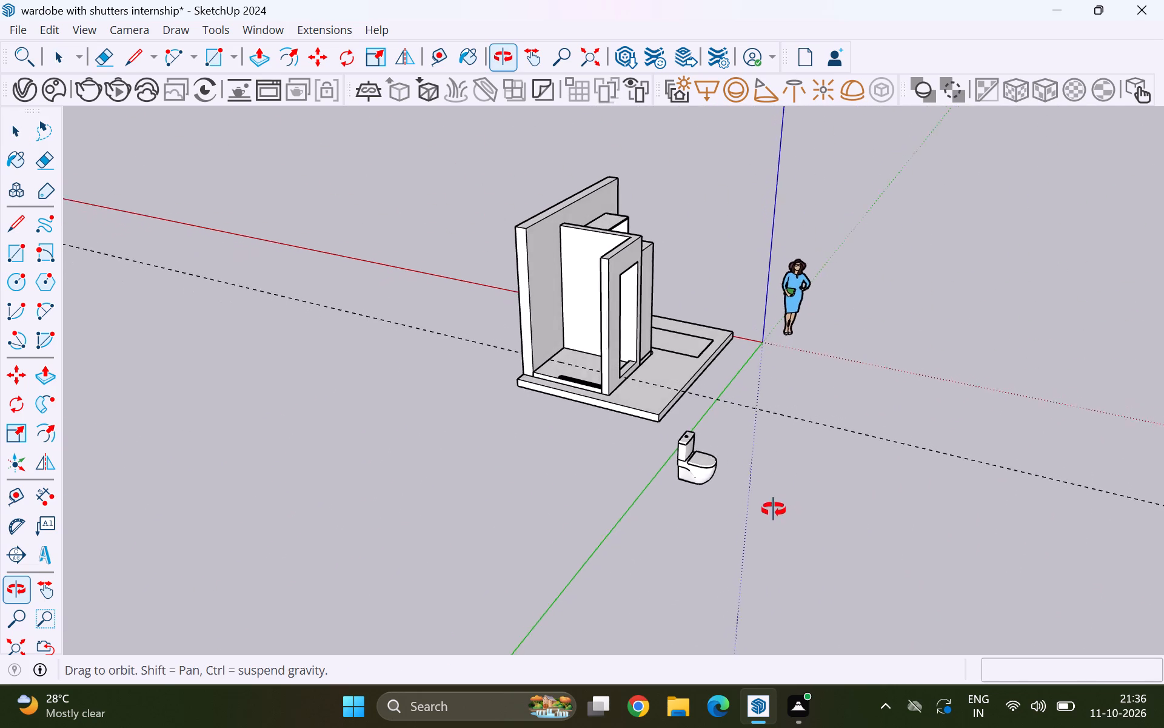
pyautogui.moveTo(774, 510); pyautogui.dragTo(760, 516, button='middle')
pyautogui.moveTo(748, 522); pyautogui.dragTo(681, 547, button='middle')
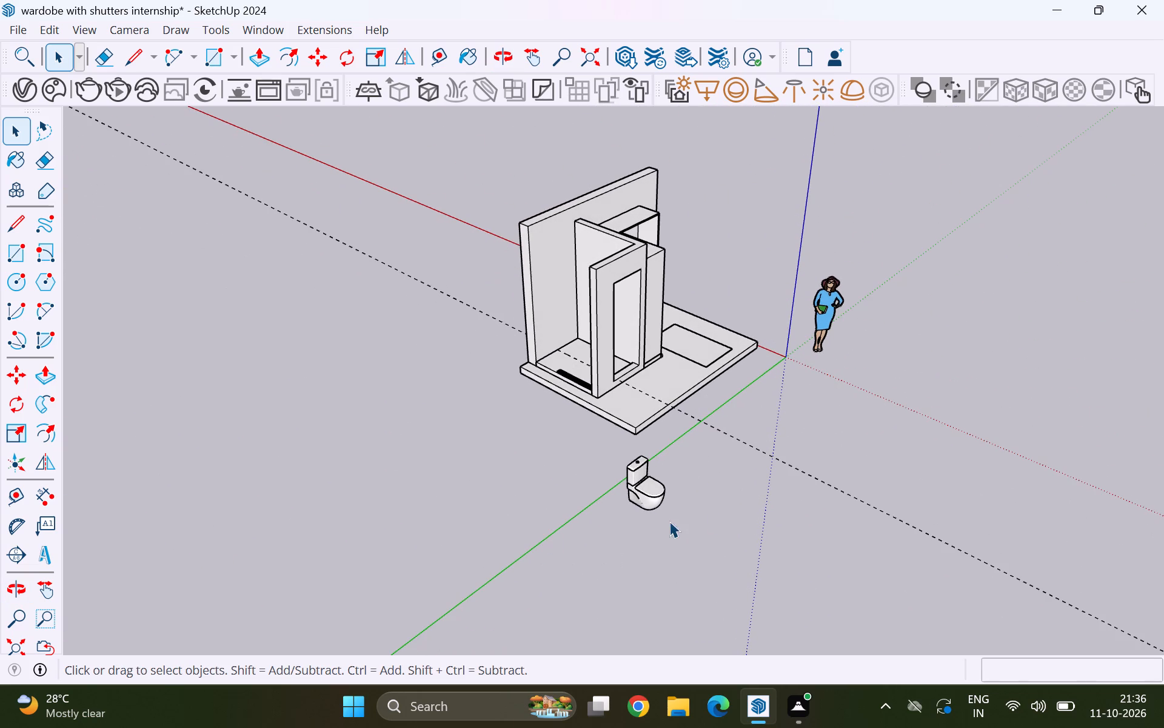
pyautogui.scroll(1, 721, 511)
pyautogui.moveTo(709, 514); pyautogui.dragTo(518, 525, button='middle')
pyautogui.scroll(1, 610, 525)
pyautogui.scroll(3, 501, 476)
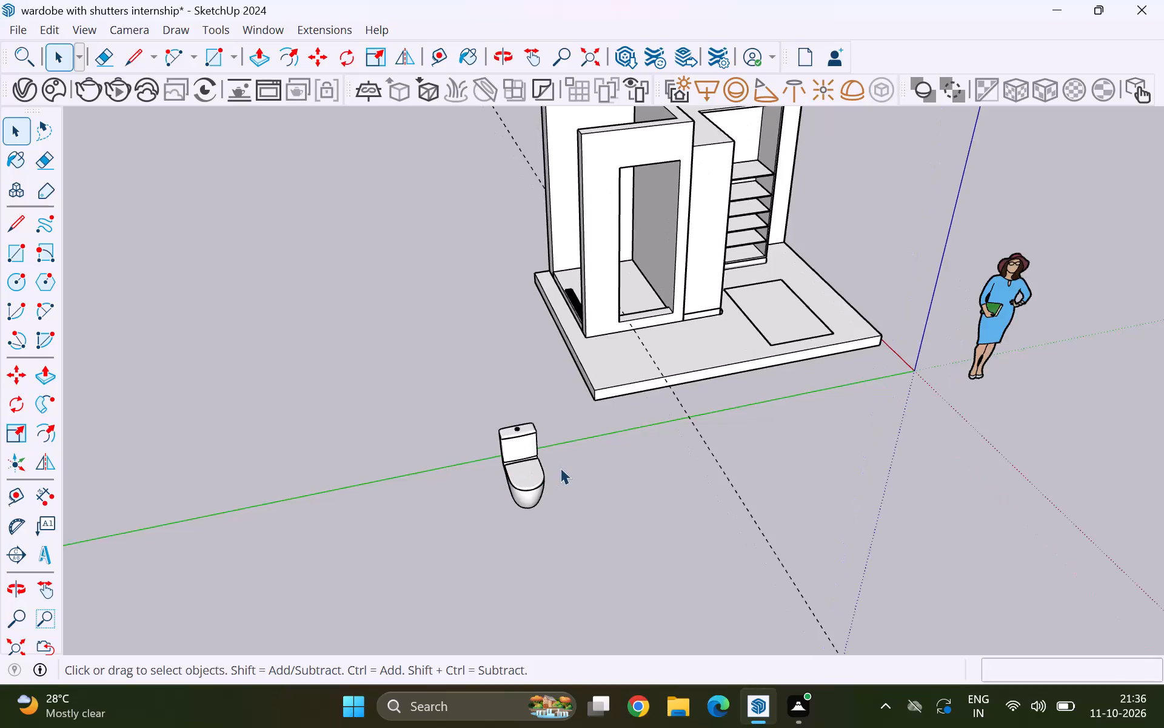
pyautogui.scroll(4, 554, 467)
pyautogui.scroll(10, 502, 434)
pyautogui.scroll(8, 468, 367)
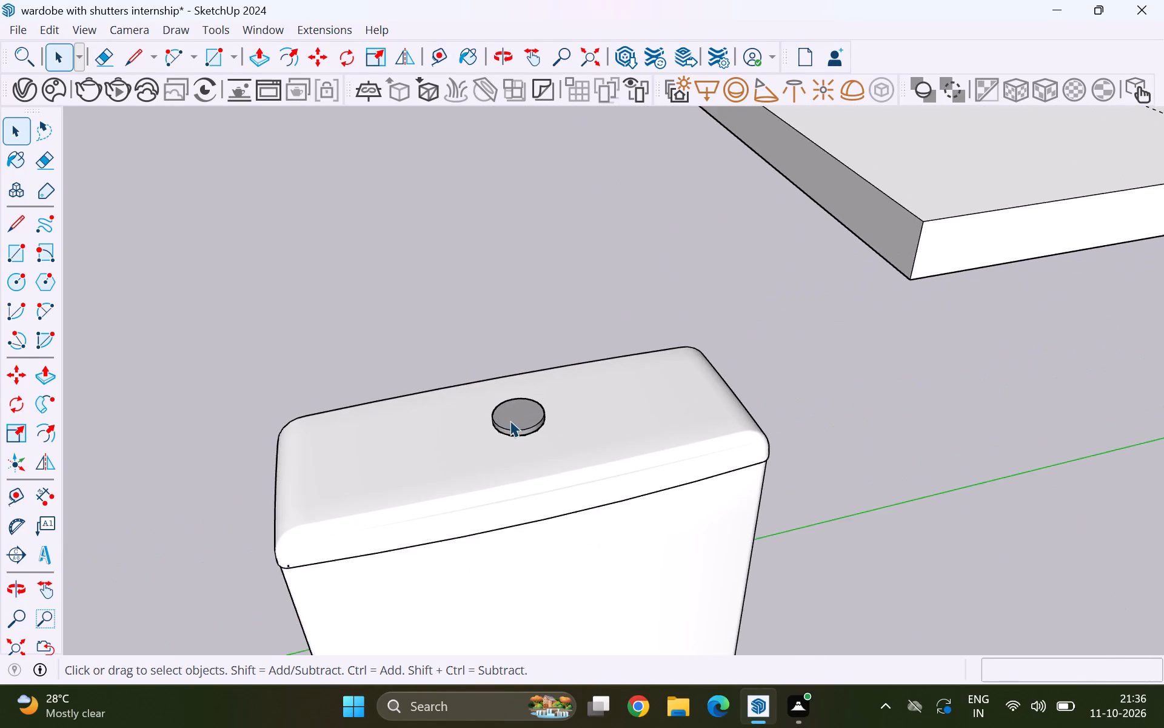
pyautogui.scroll(5, 510, 420)
pyautogui.scroll(-18, 580, 420)
pyautogui.moveTo(729, 524); pyautogui.dragTo(824, 465, button='middle')
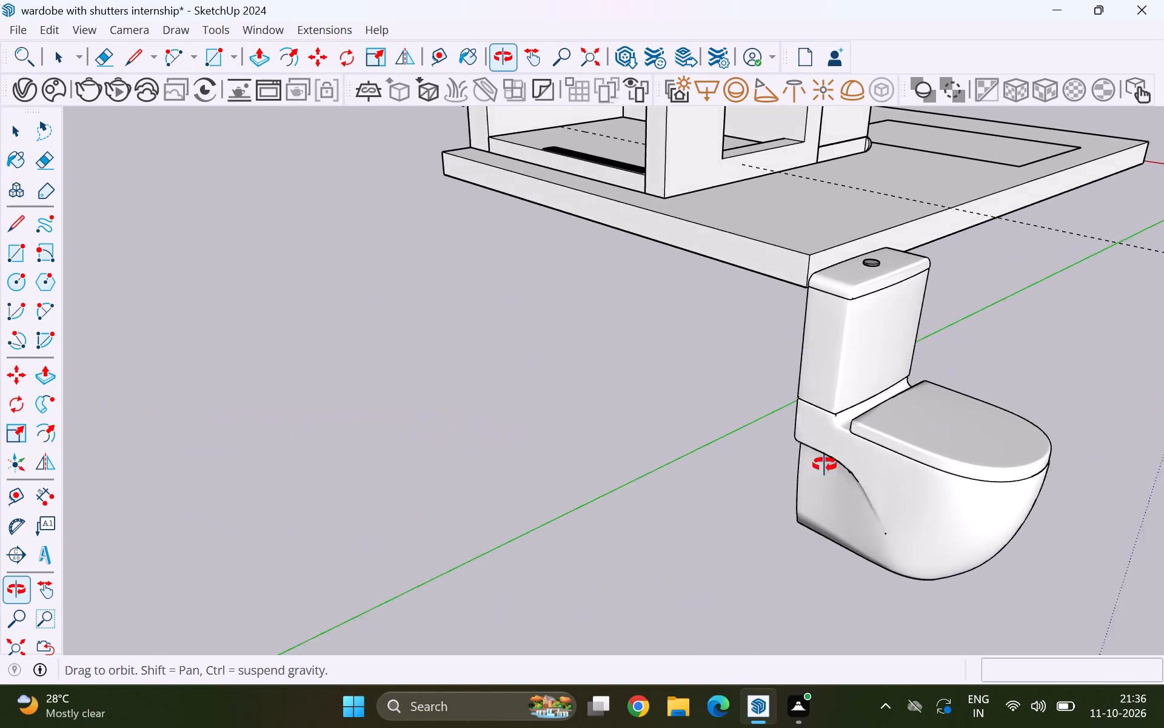
pyautogui.moveTo(824, 465); pyautogui.dragTo(697, 468, button='middle')
# Move the toilet by its rear bottom corner about 12' 8 15/16" onto the inner floor behind the linear drain.
pyautogui.click(533, 488)
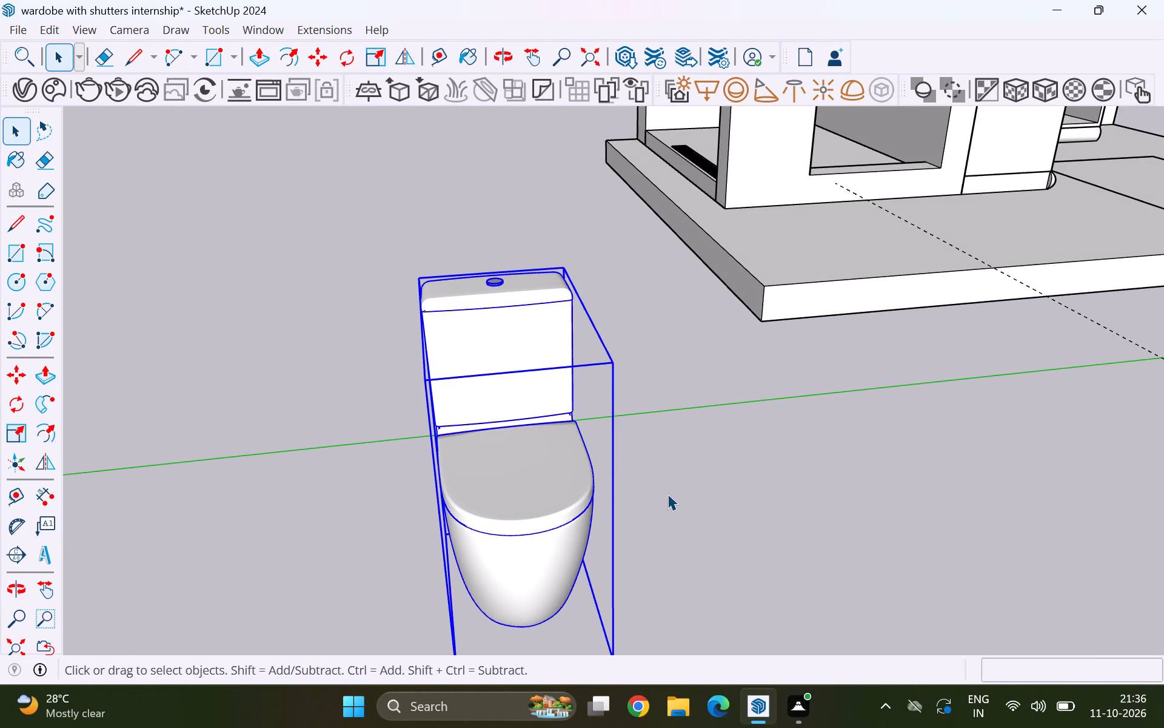
pyautogui.scroll(-2, 667, 488)
pyautogui.press('m')
pyautogui.scroll(-2, 671, 472)
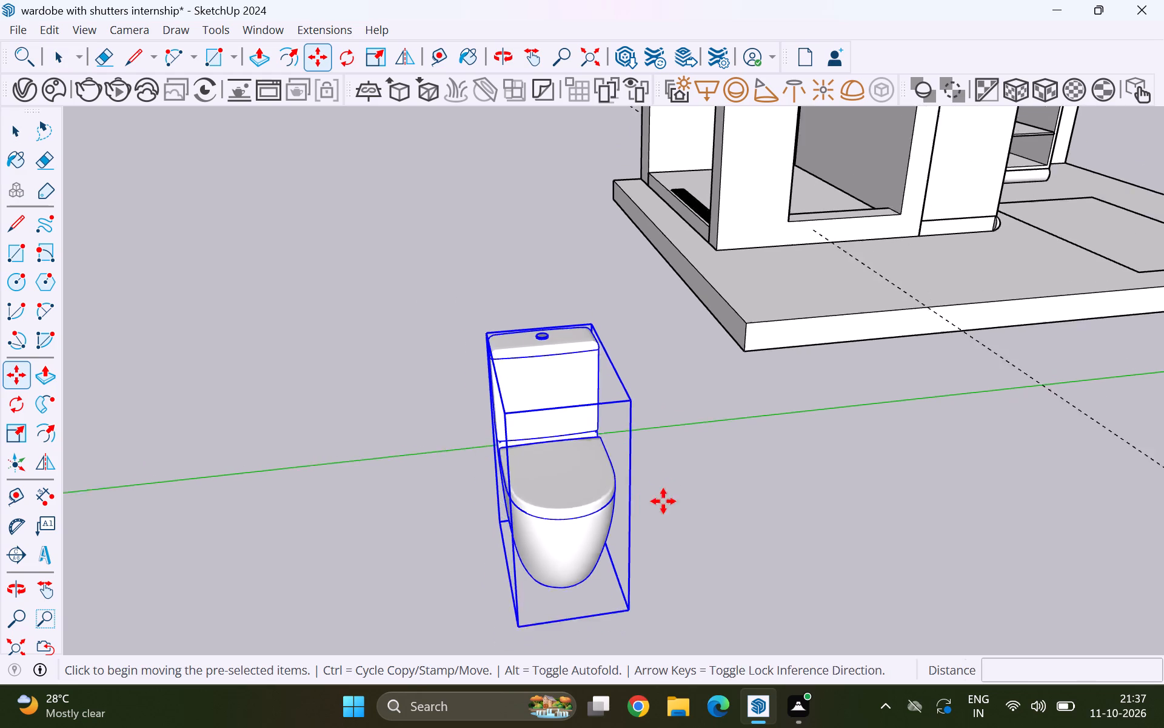
pyautogui.scroll(-1, 663, 501)
pyautogui.moveTo(531, 538); pyautogui.dragTo(681, 538, button='middle')
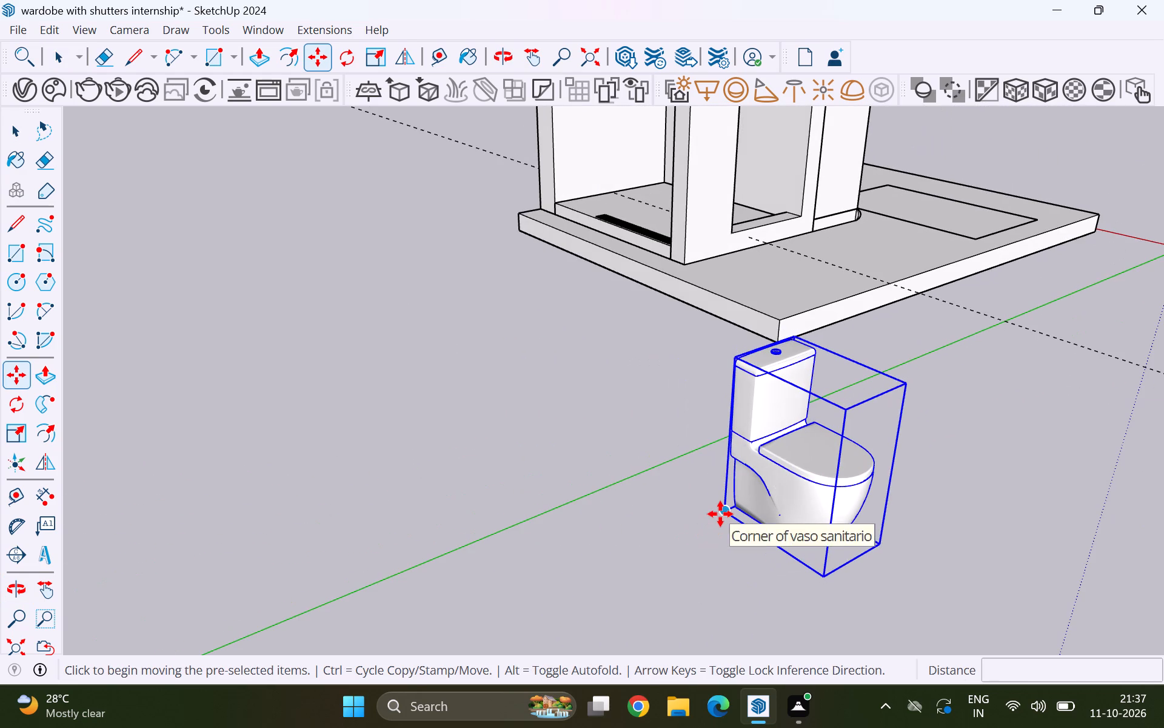
pyautogui.click(720, 514)
pyautogui.scroll(-13, 724, 496)
pyautogui.moveTo(552, 470); pyautogui.dragTo(624, 526, button='middle')
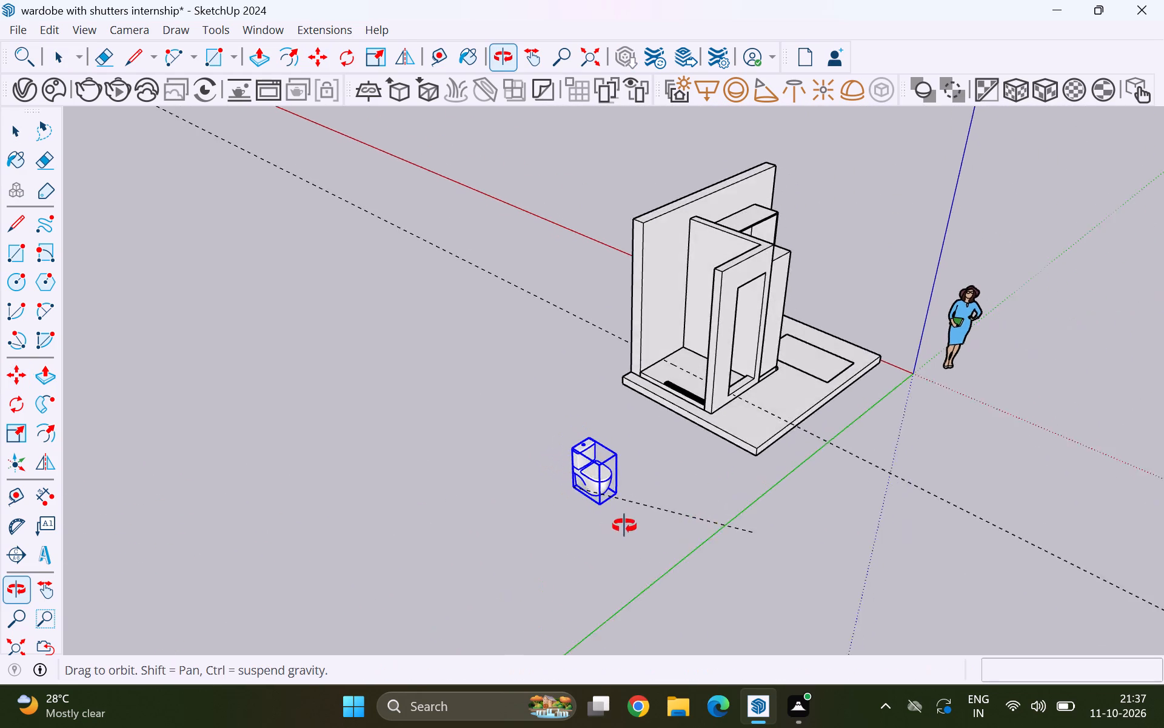
pyautogui.moveTo(624, 526); pyautogui.dragTo(661, 538, button='middle')
pyautogui.scroll(20, 660, 335)
pyautogui.scroll(1, 660, 335)
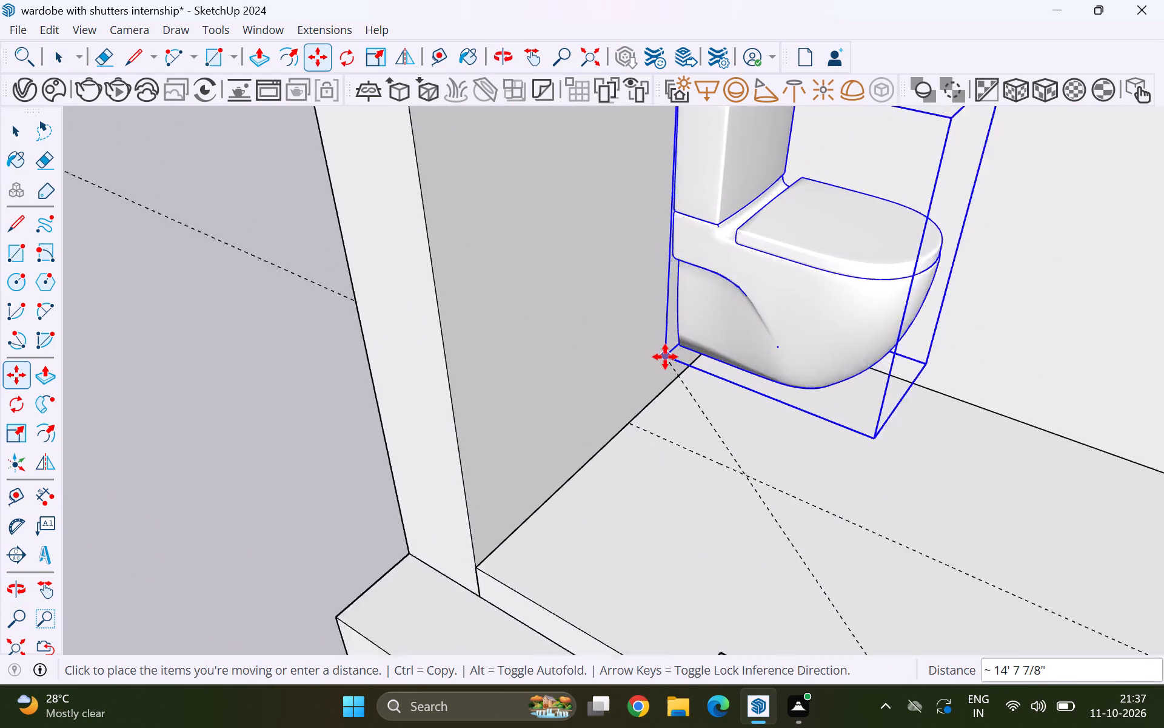
pyautogui.scroll(6, 665, 357)
pyautogui.scroll(-6, 663, 360)
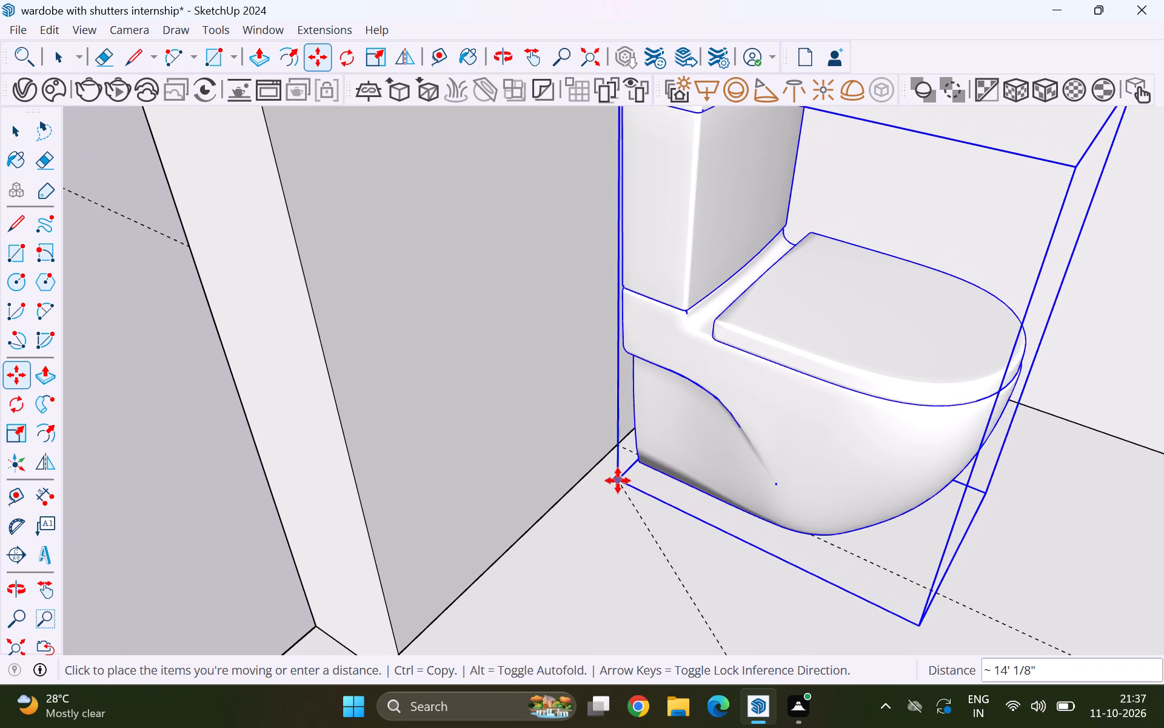
pyautogui.scroll(-5, 774, 412)
pyautogui.moveTo(732, 496); pyautogui.dragTo(840, 453, button='middle')
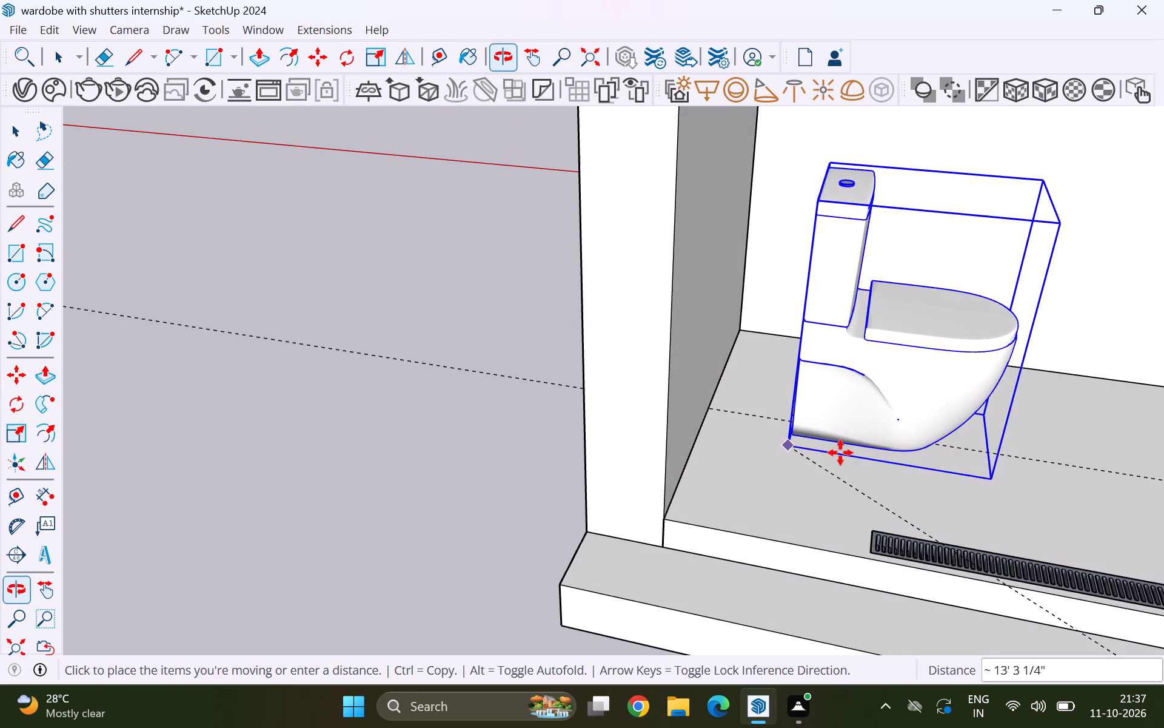
pyautogui.click(822, 475)
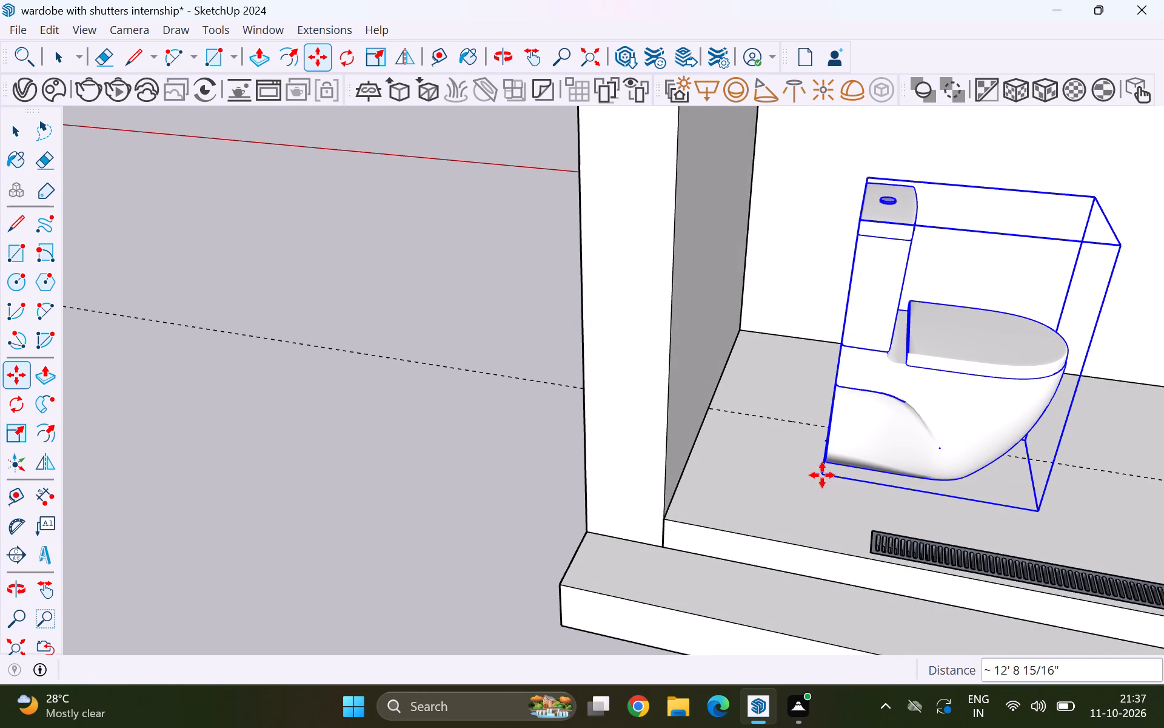
# Move the toilet about 1' 3 7/8" backwards by its rear bottom corner so its cistern sits against the back wall.
pyautogui.moveTo(792, 478); pyautogui.dragTo(880, 525, button='middle')
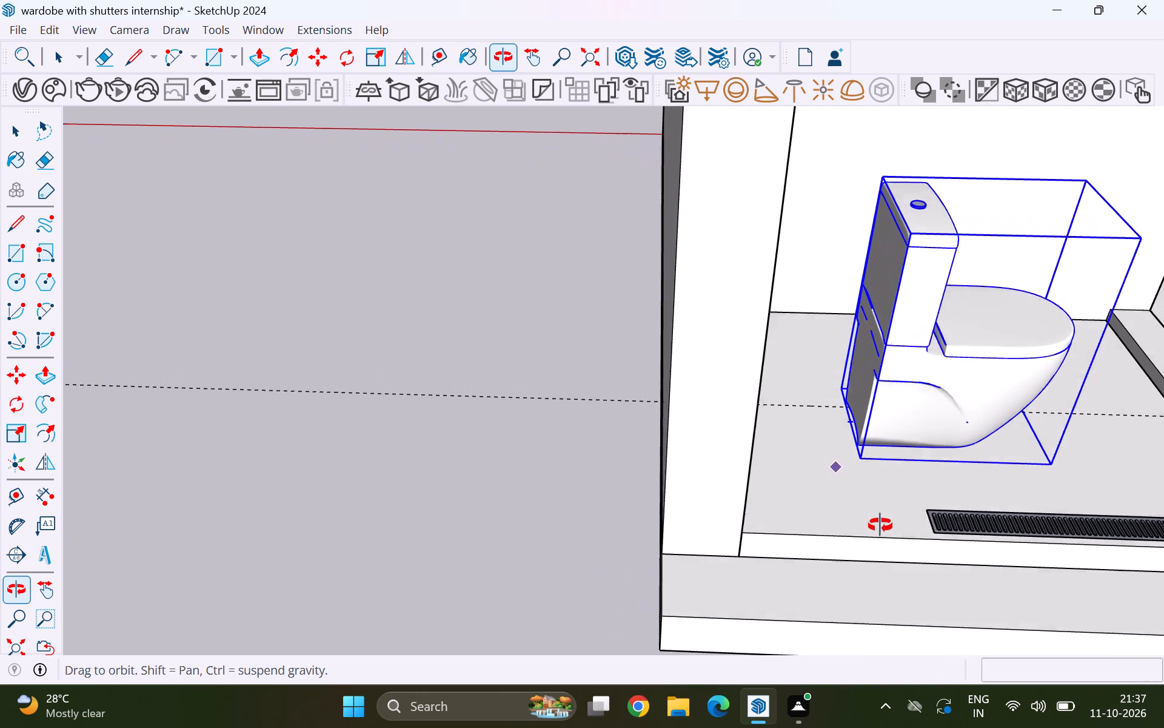
pyautogui.moveTo(880, 525); pyautogui.dragTo(830, 498, button='middle')
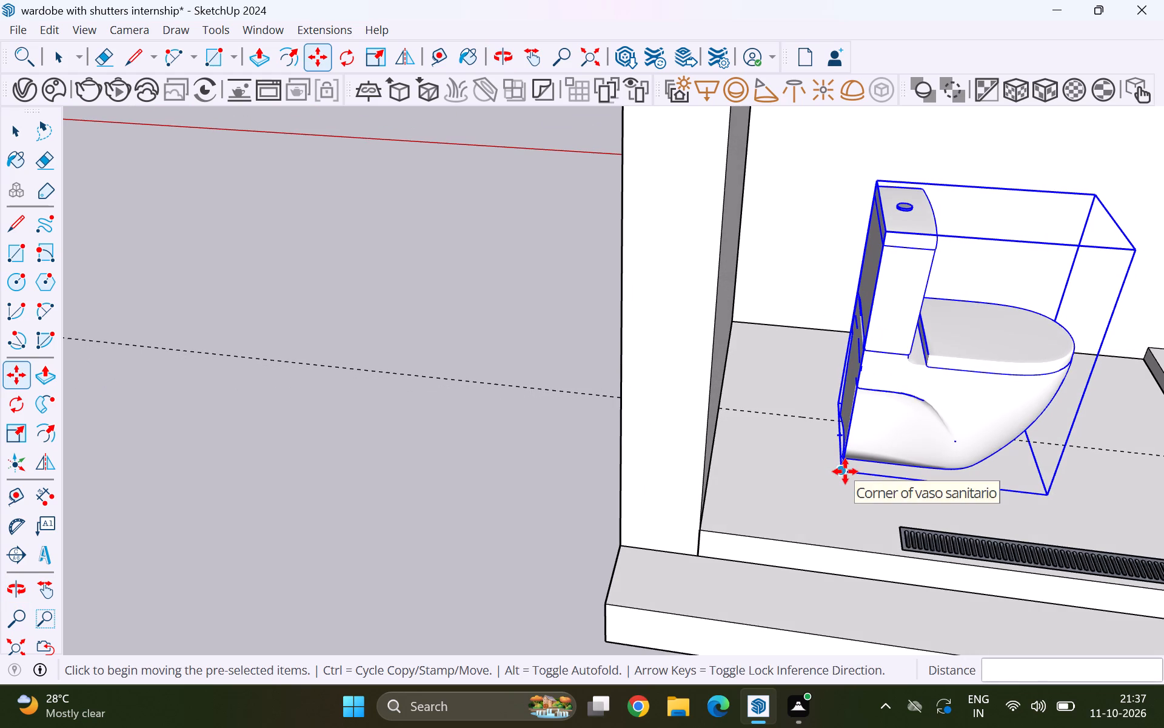
pyautogui.click(845, 471)
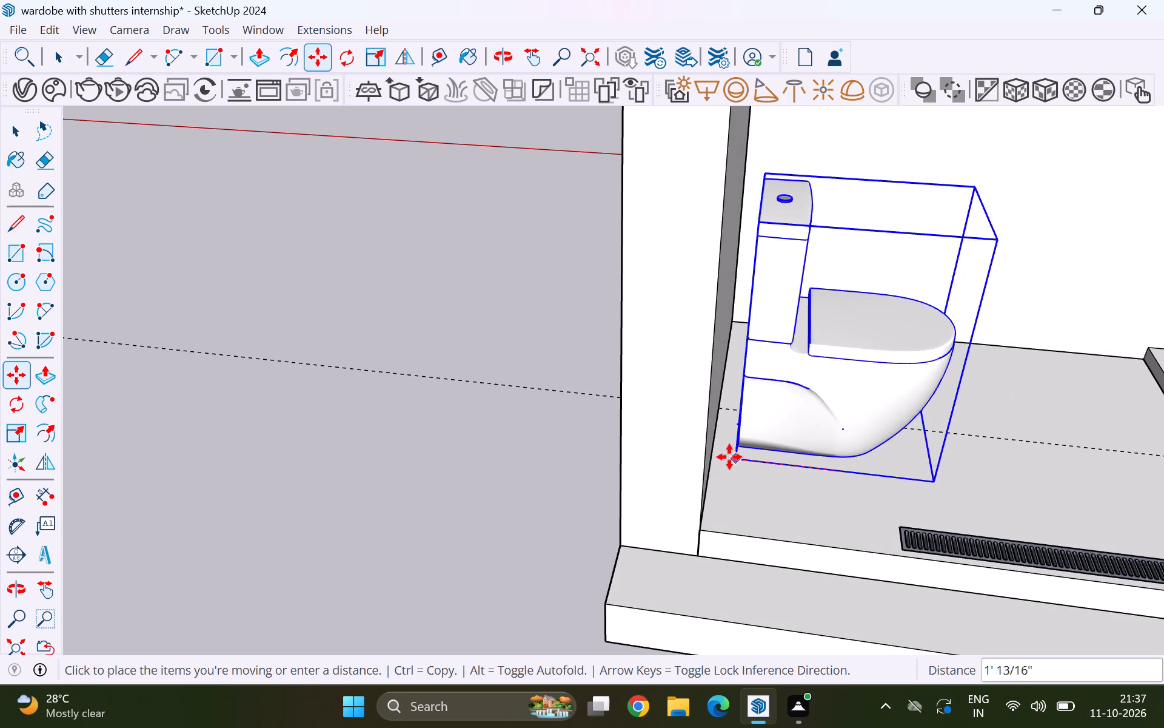
pyautogui.click(714, 456)
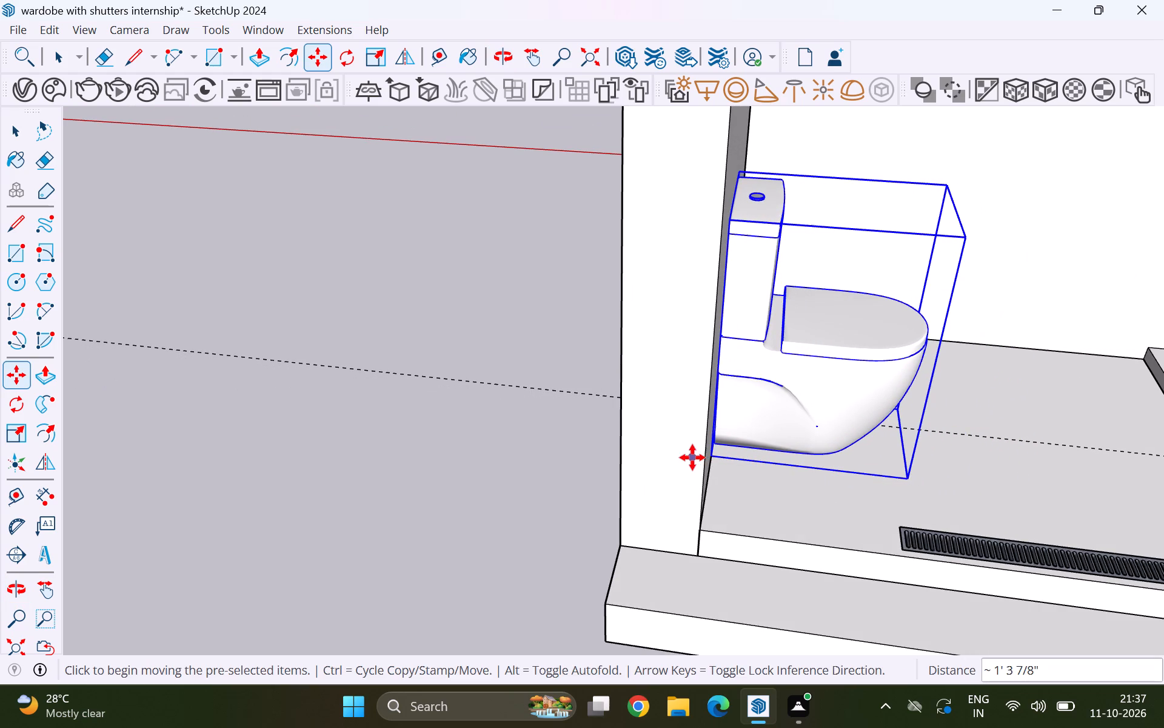
pyautogui.press('space')
pyautogui.click(482, 395)
# Shift the toilet about 3 3/8" along the back wall on the green axis, away from the linear drain.
pyautogui.scroll(-3, 459, 377)
pyautogui.moveTo(777, 426); pyautogui.dragTo(691, 426, button='middle')
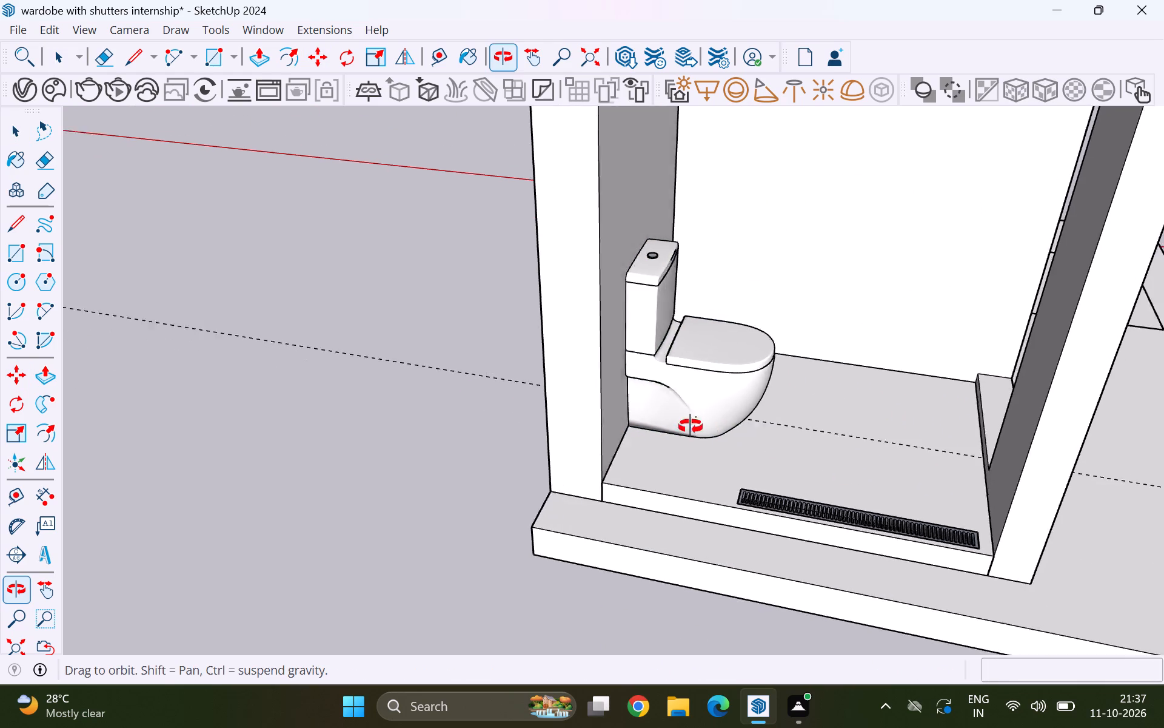
pyautogui.moveTo(691, 426); pyautogui.dragTo(290, 425, button='middle')
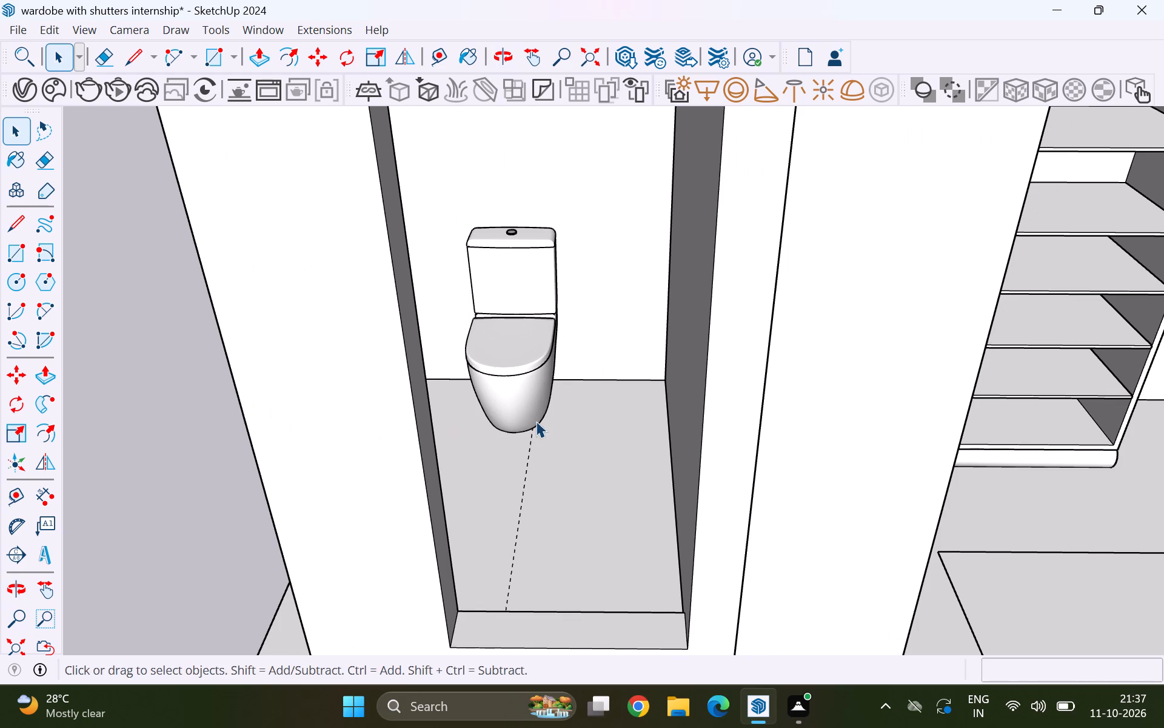
pyautogui.scroll(8, 536, 421)
pyautogui.scroll(1, 588, 423)
pyautogui.moveTo(588, 423); pyautogui.dragTo(505, 365, button='middle')
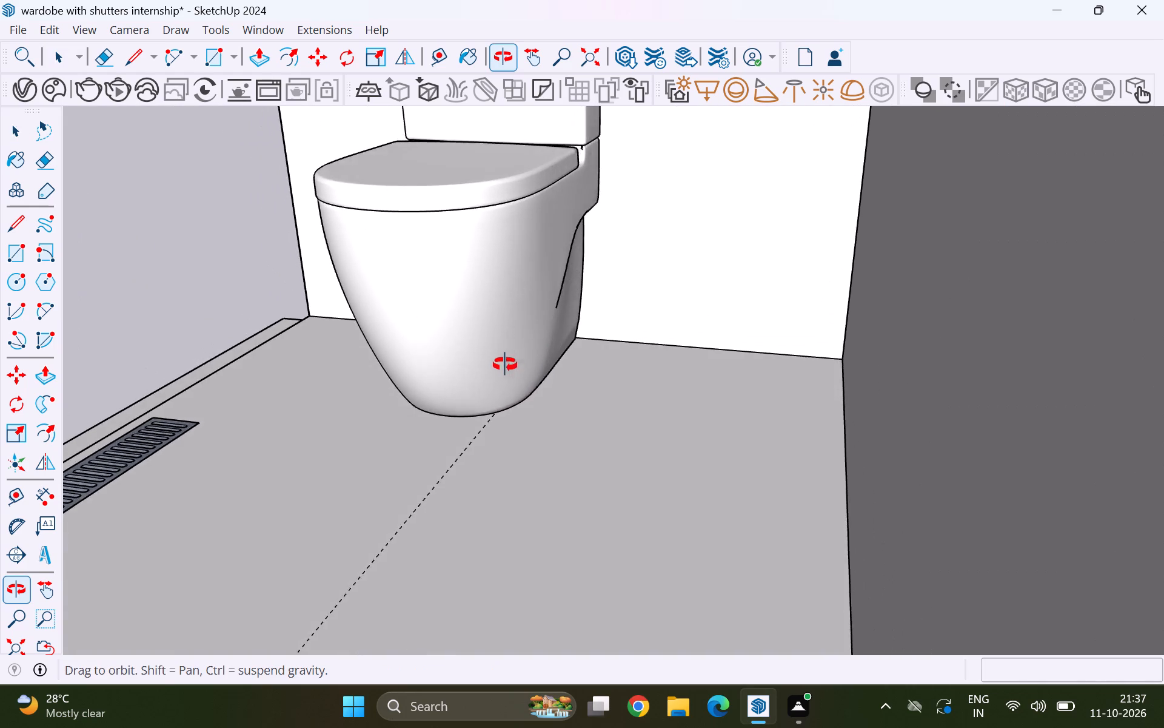
pyautogui.moveTo(505, 365); pyautogui.dragTo(511, 404, button='middle')
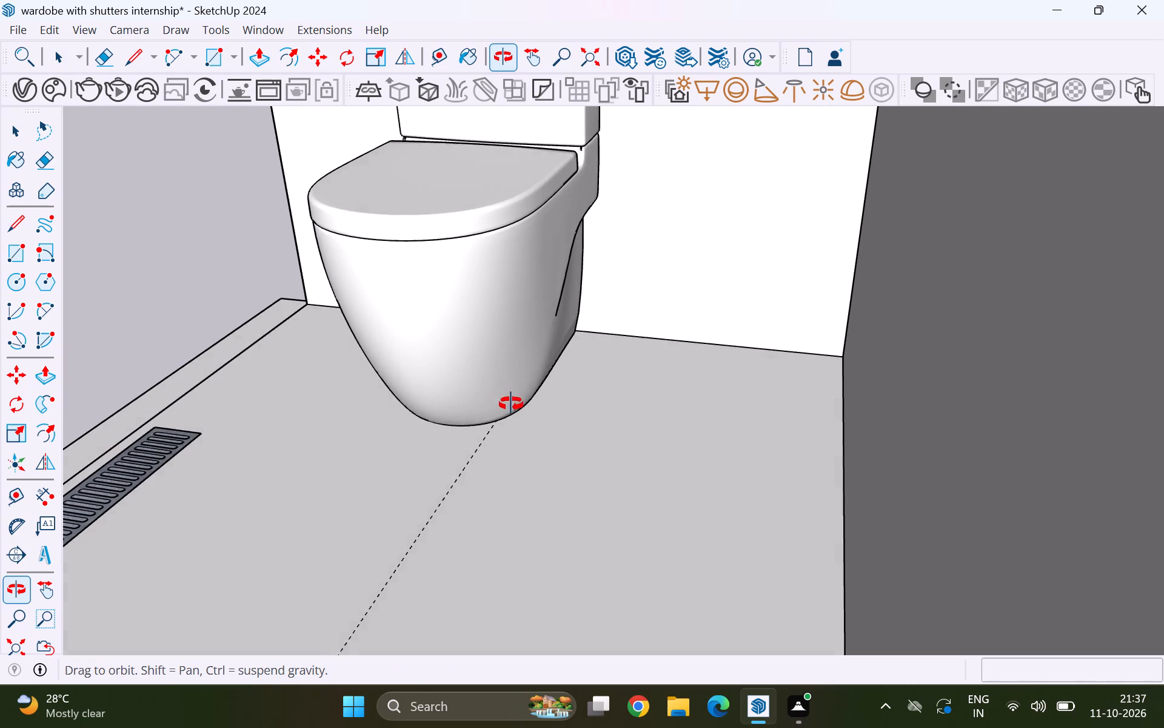
pyautogui.moveTo(511, 404); pyautogui.dragTo(514, 411, button='middle')
pyautogui.click(547, 316)
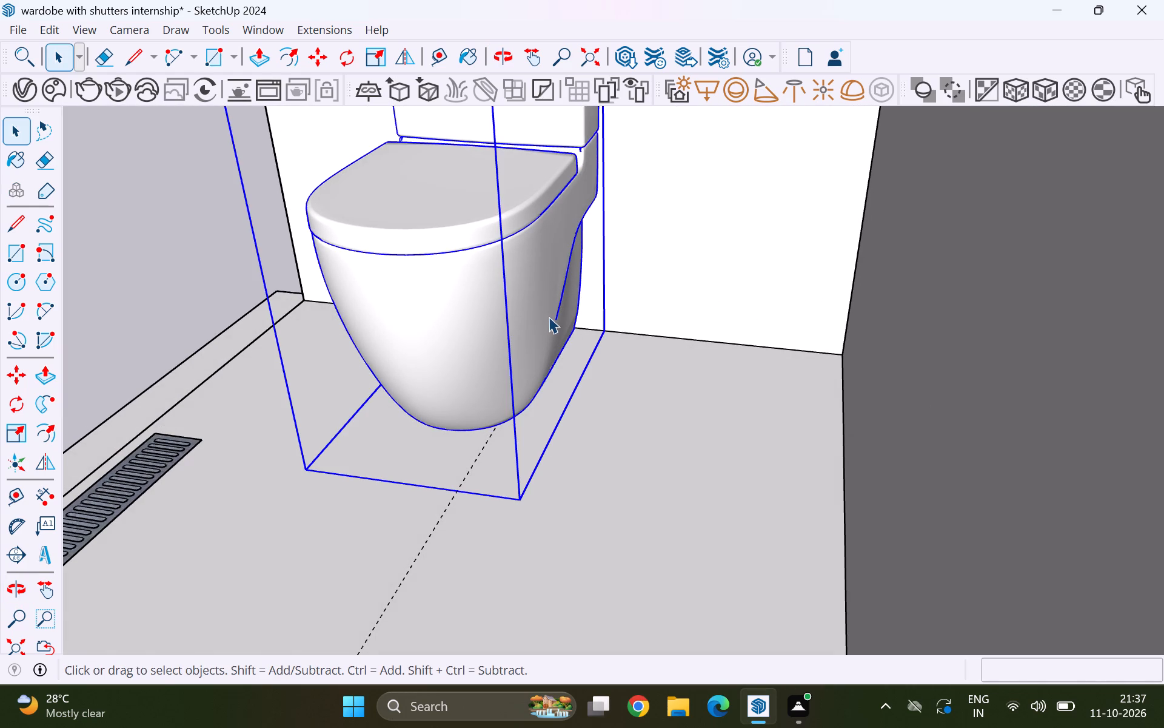
pyautogui.press('m')
pyautogui.click(606, 331)
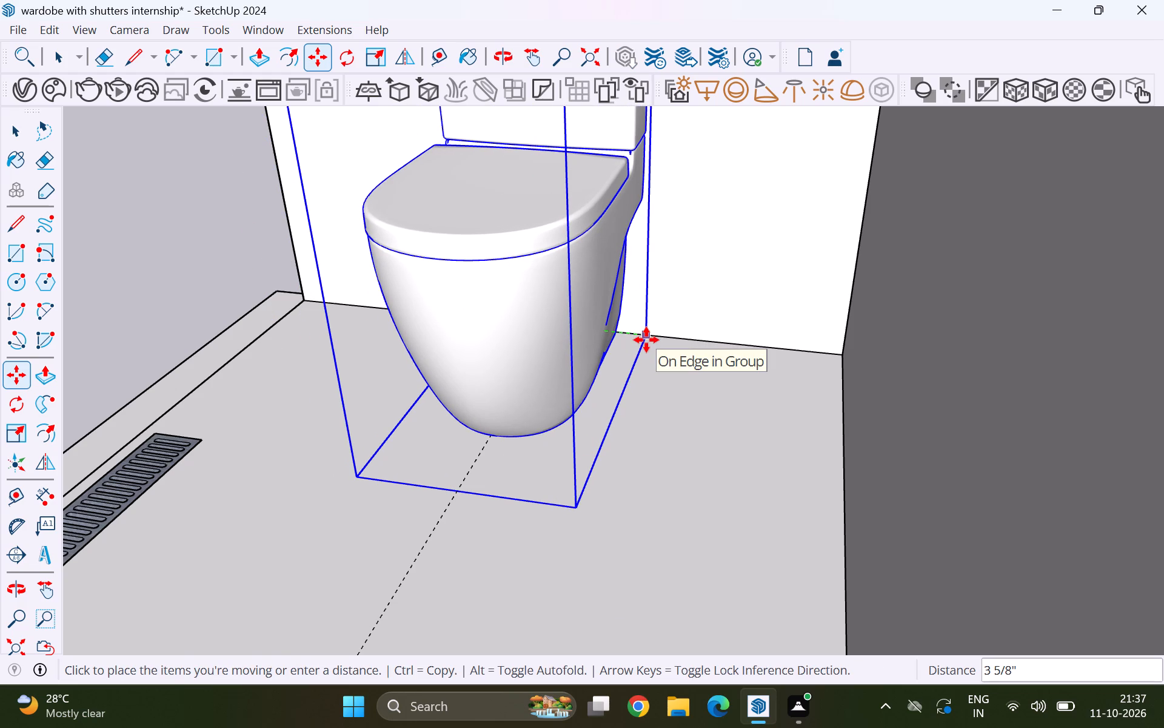
pyautogui.moveTo(646, 340); pyautogui.dragTo(733, 319, button='middle')
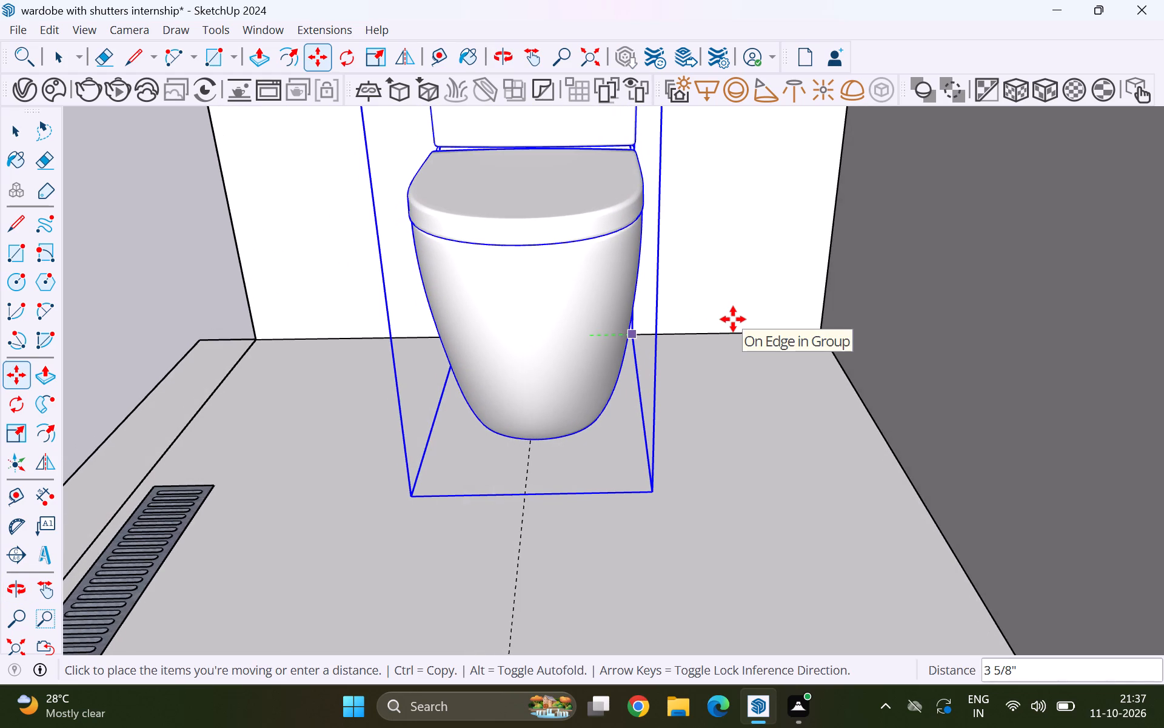
pyautogui.click(630, 335)
pyautogui.press('space')
pyautogui.scroll(-4, 635, 343)
pyautogui.scroll(-9, 637, 405)
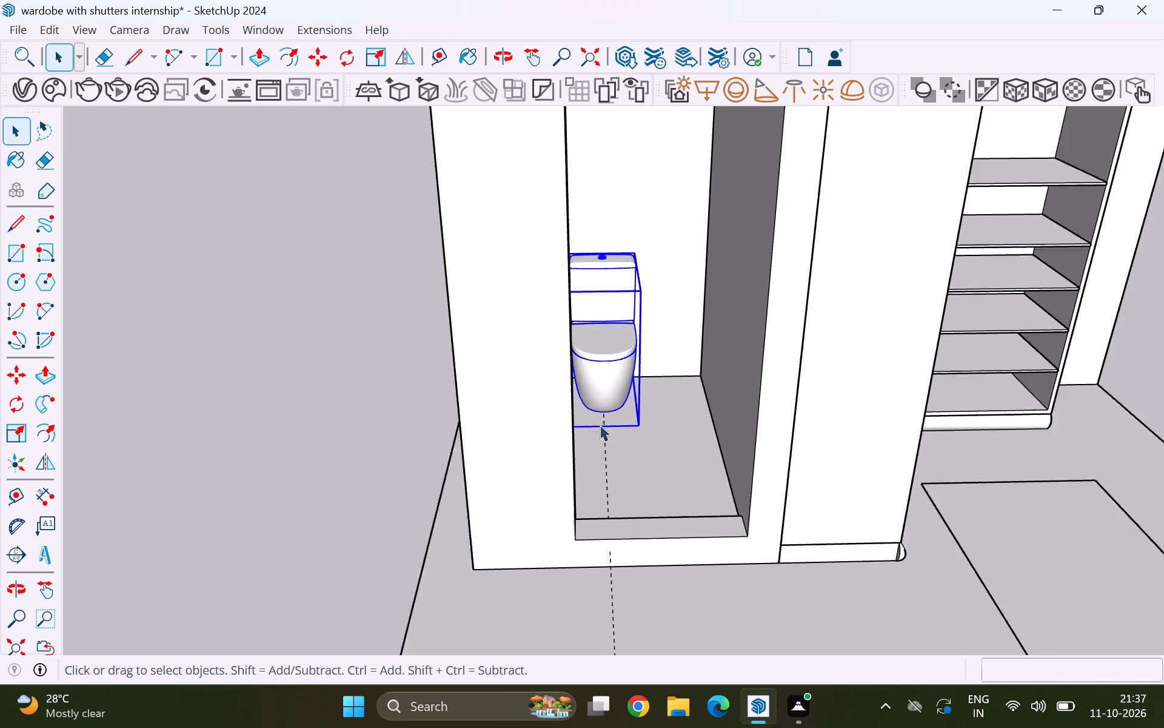
pyautogui.click(396, 391)
# Check the toilet's position against the back wall, drain and doorway from several sides.
pyautogui.moveTo(336, 428); pyautogui.dragTo(709, 428, button='middle')
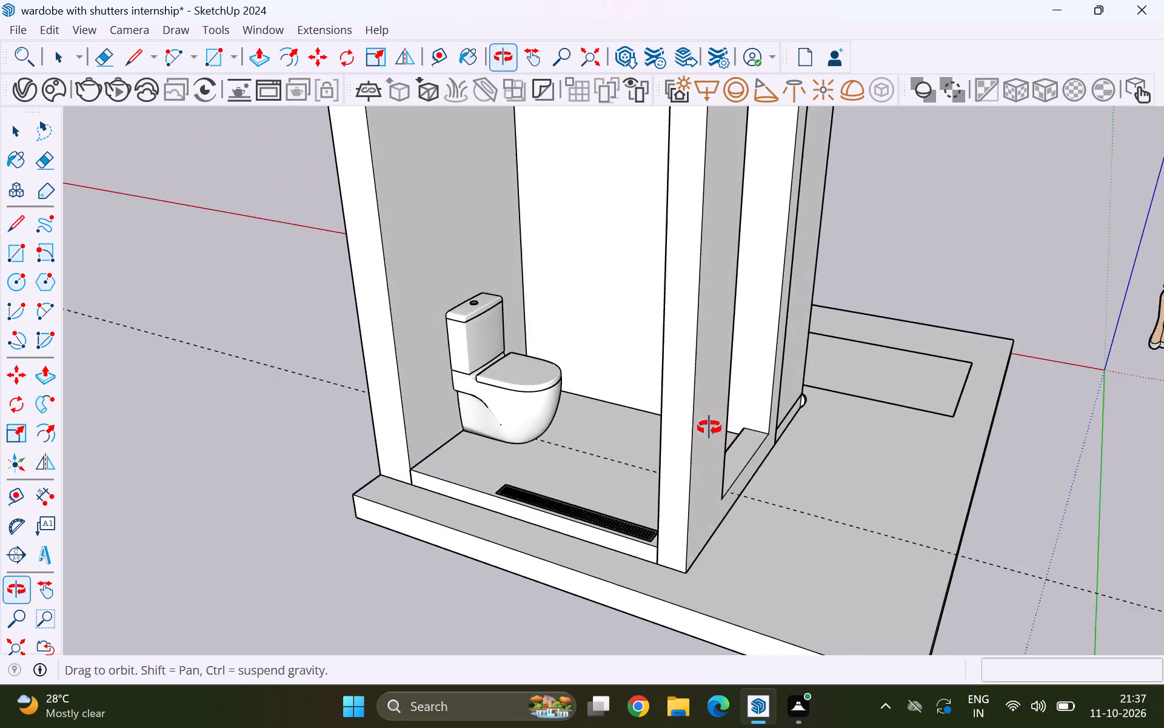
pyautogui.moveTo(709, 428); pyautogui.dragTo(311, 406, button='middle')
pyautogui.scroll(11, 649, 419)
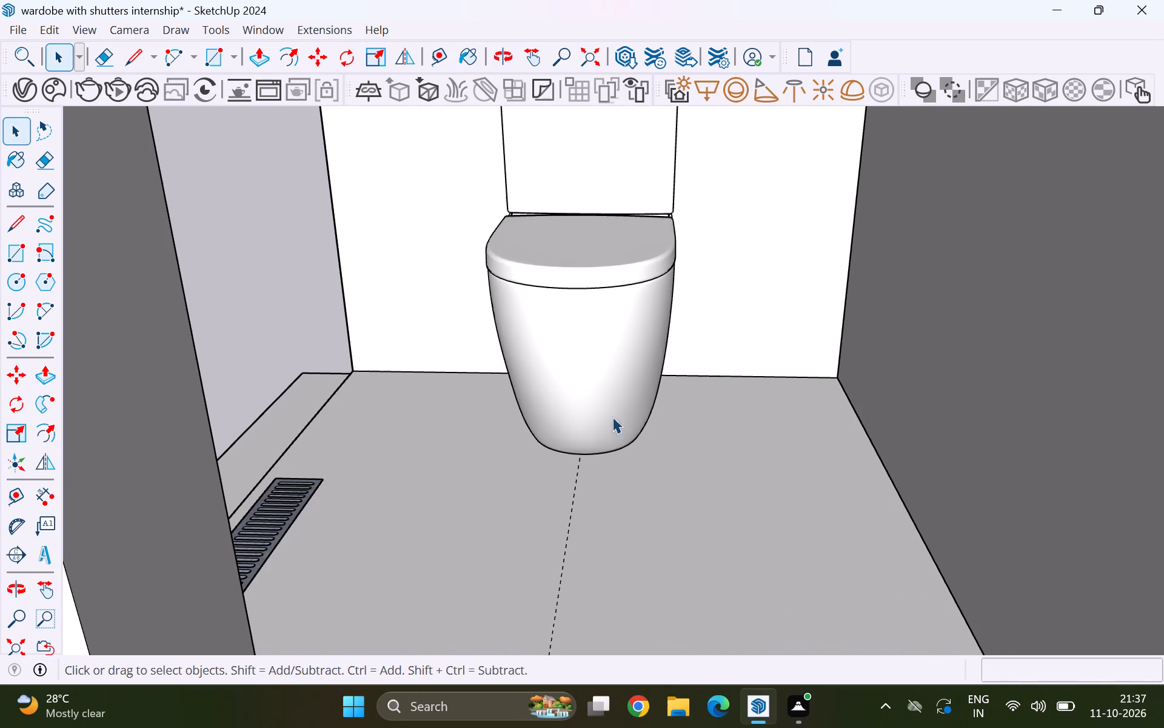
pyautogui.scroll(-14, 683, 409)
pyautogui.scroll(-3, 704, 478)
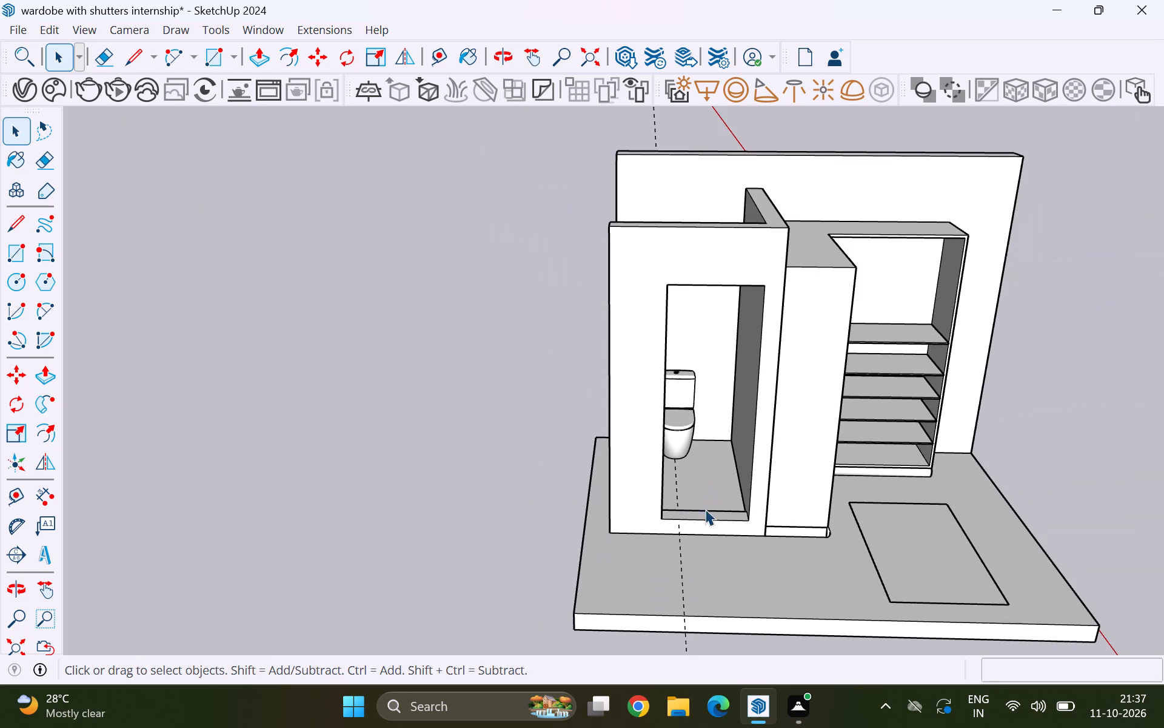
pyautogui.moveTo(506, 495); pyautogui.dragTo(766, 499, button='middle')
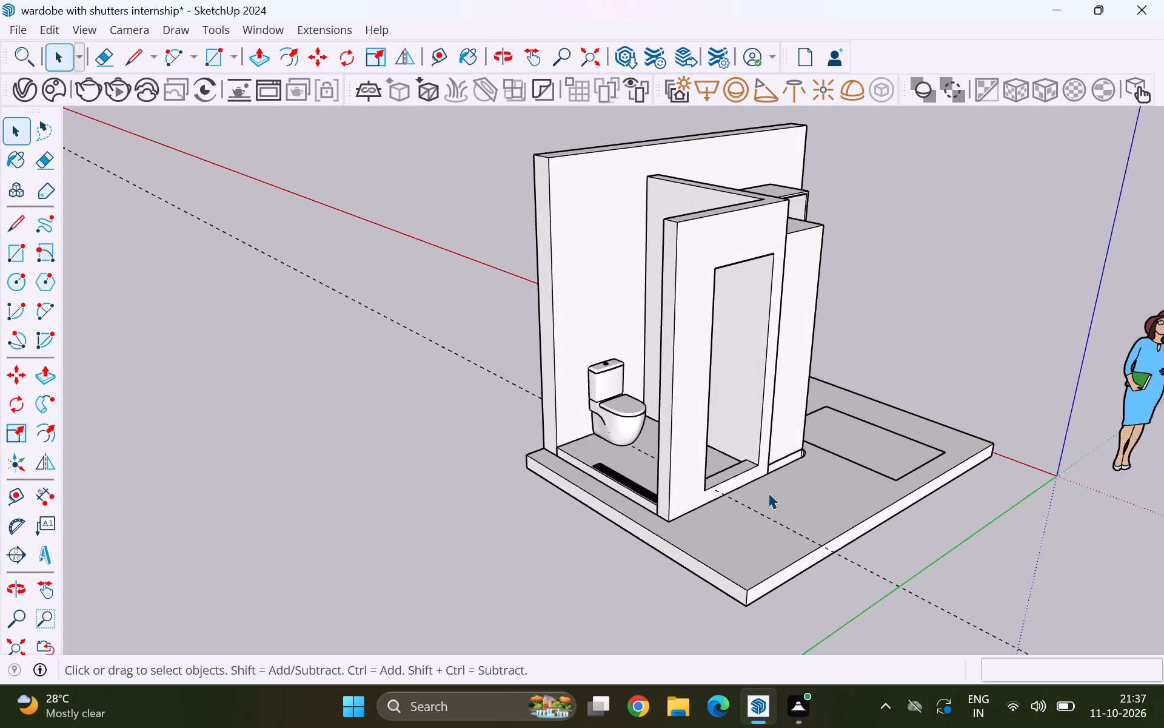
# Inspect the toilet's placement through the doorway and from the open side by the drain.
pyautogui.moveTo(768, 493); pyautogui.dragTo(477, 463, button='middle')
pyautogui.middleClick(477, 463)
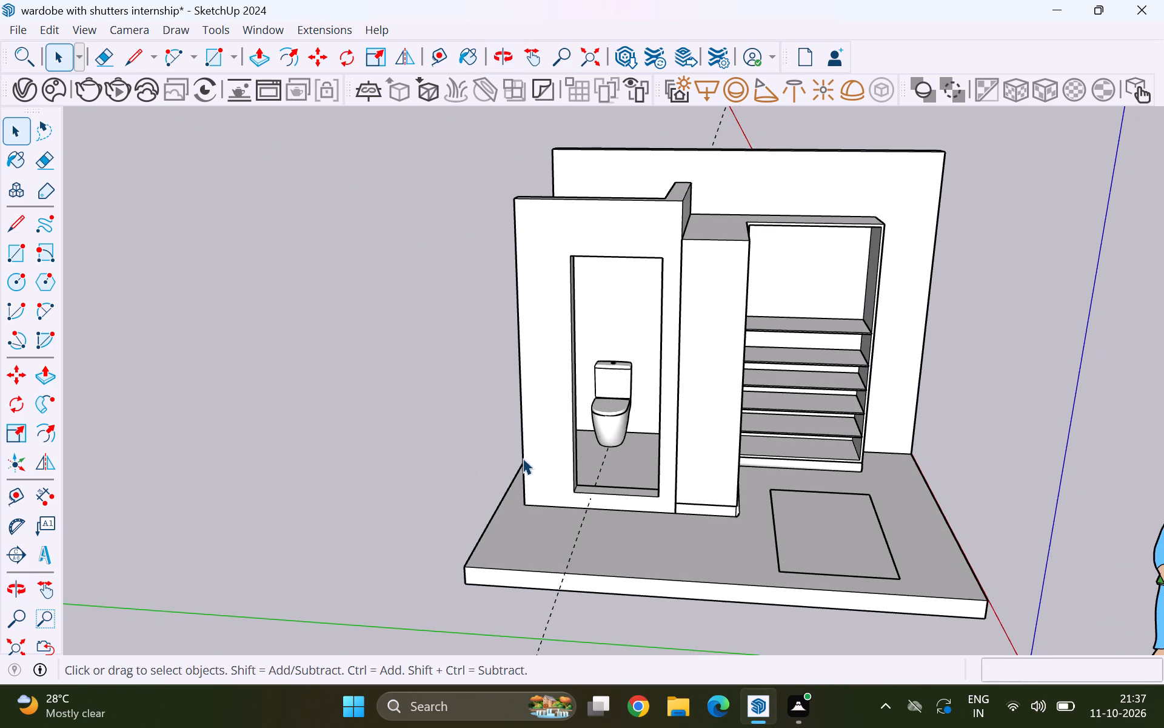
pyautogui.scroll(11, 607, 430)
pyautogui.scroll(-5, 627, 454)
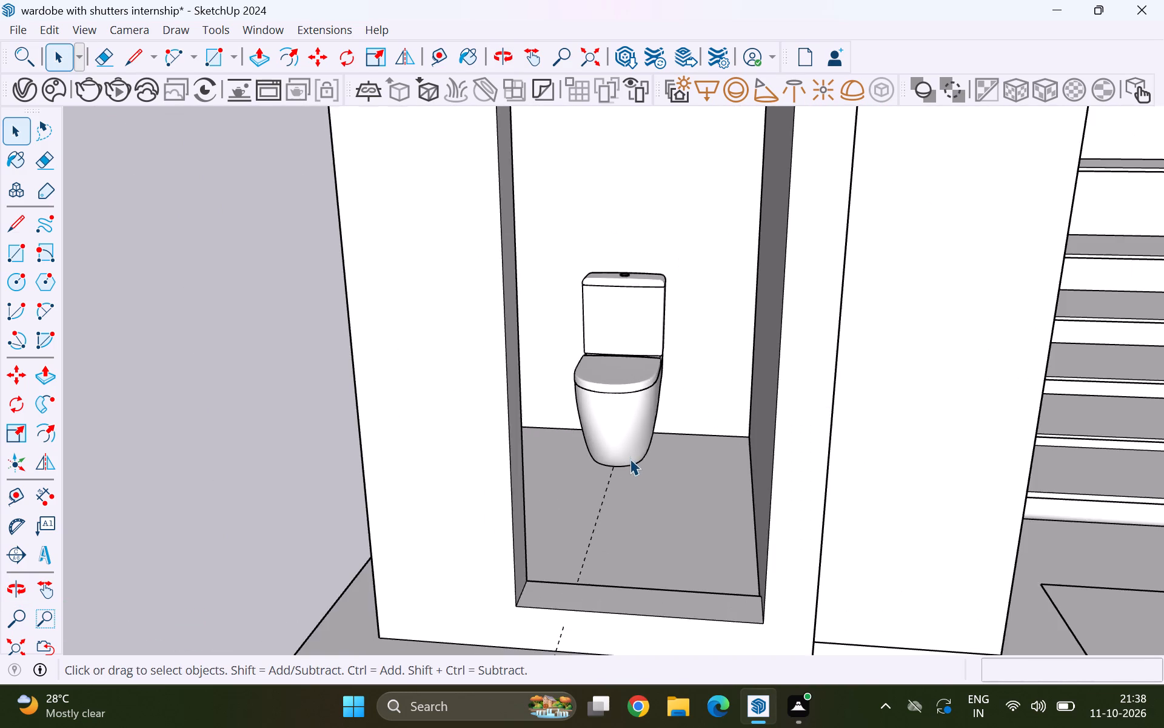
pyautogui.scroll(-5, 630, 459)
pyautogui.moveTo(549, 467); pyautogui.dragTo(857, 463, button='middle')
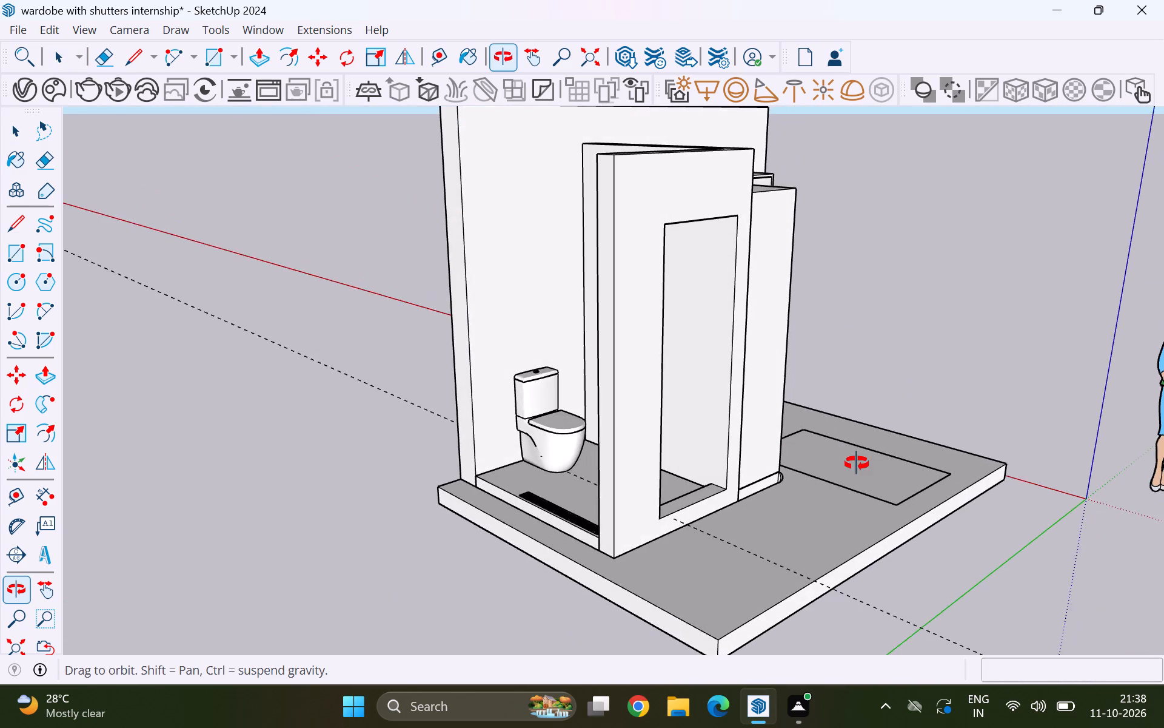
pyautogui.moveTo(857, 463); pyautogui.dragTo(609, 482, button='middle')
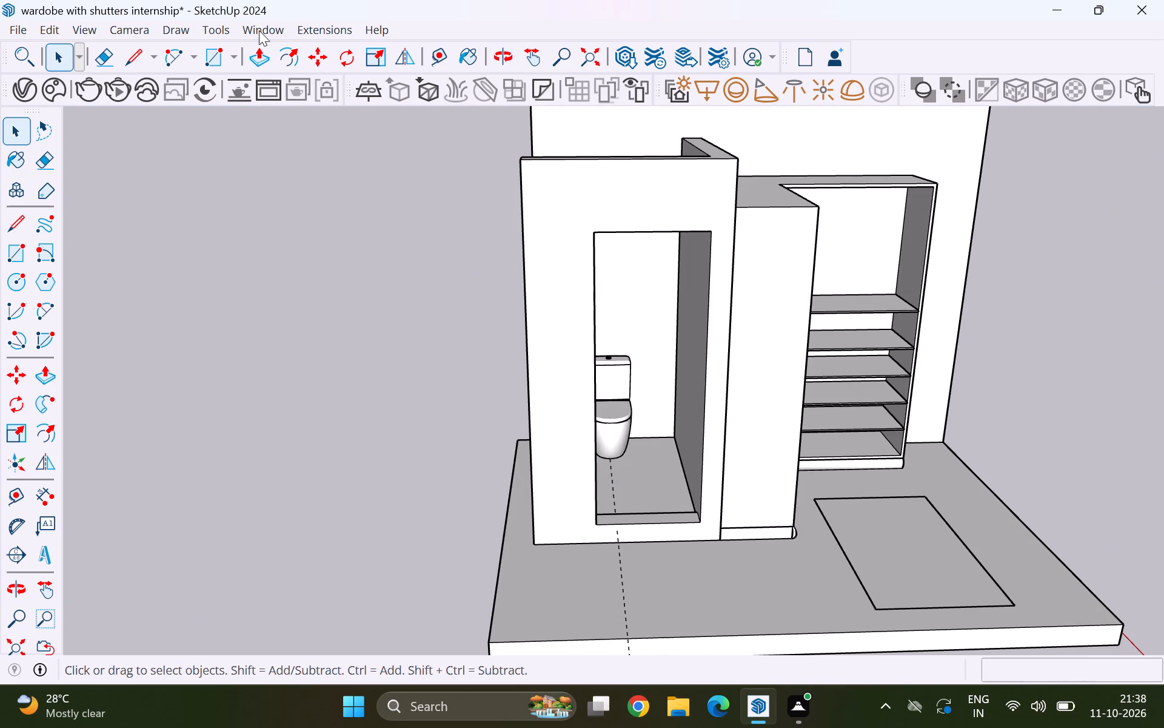
# Search 3D Warehouse for "health faucet".
pyautogui.click(259, 30)
pyautogui.click(350, 171)
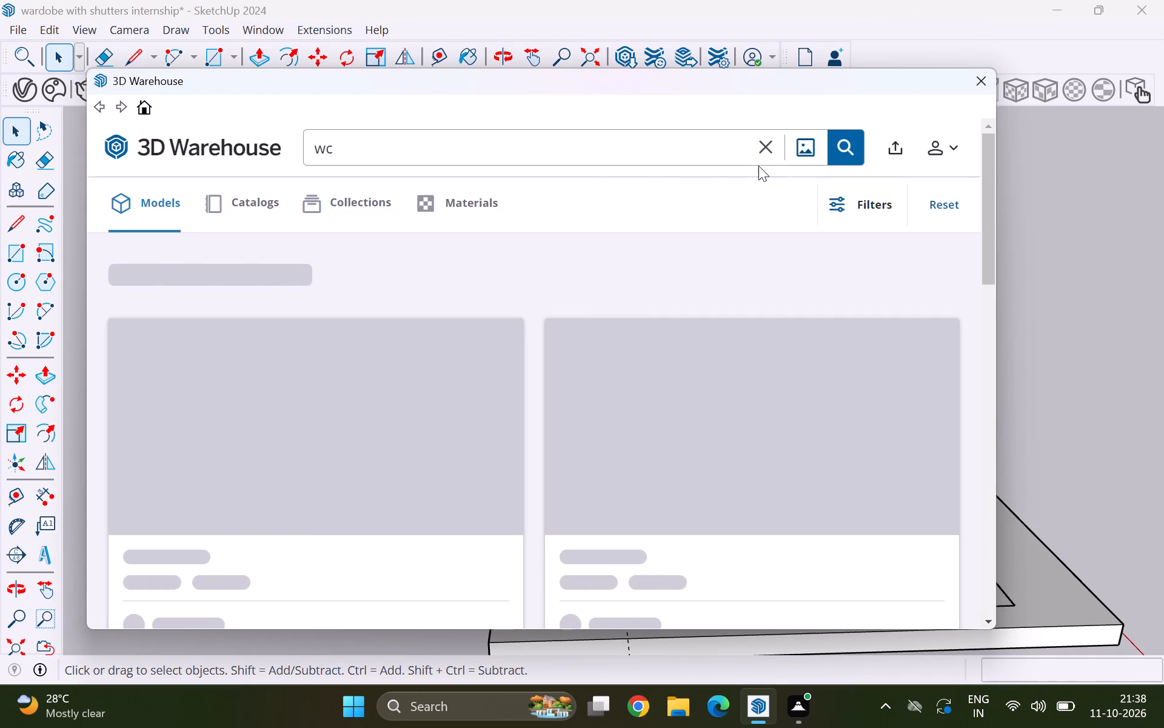
pyautogui.click(766, 154)
pyautogui.click(538, 143)
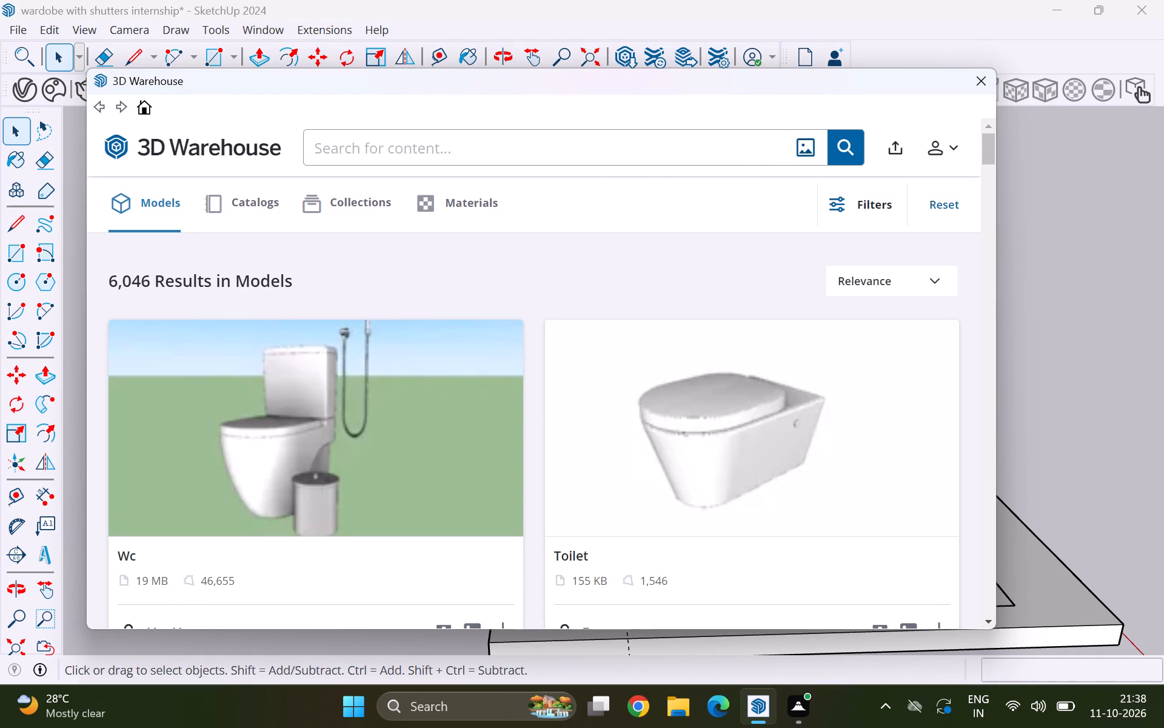
pyautogui.write('health faucet')
pyautogui.press('Return')
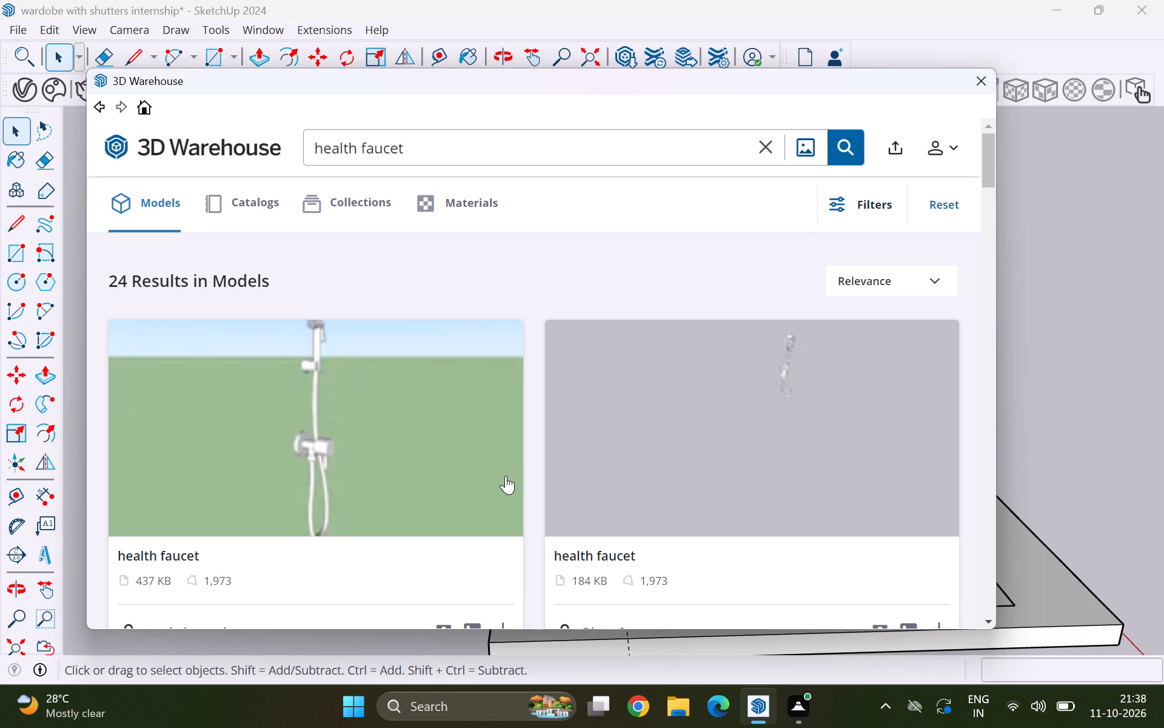
# Load the 437 KB health faucet model and place it outside the toilet enclosure, beside the floor slab.
pyautogui.scroll(-1, 506, 482)
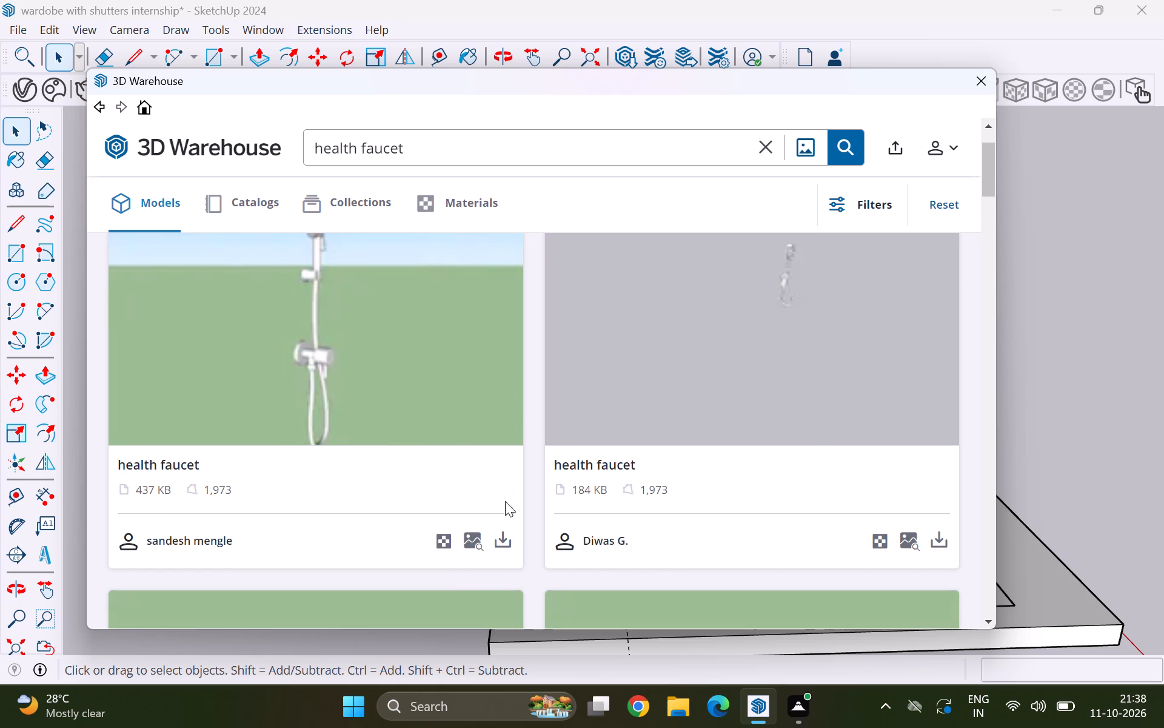
pyautogui.click(500, 536)
pyautogui.click(495, 377)
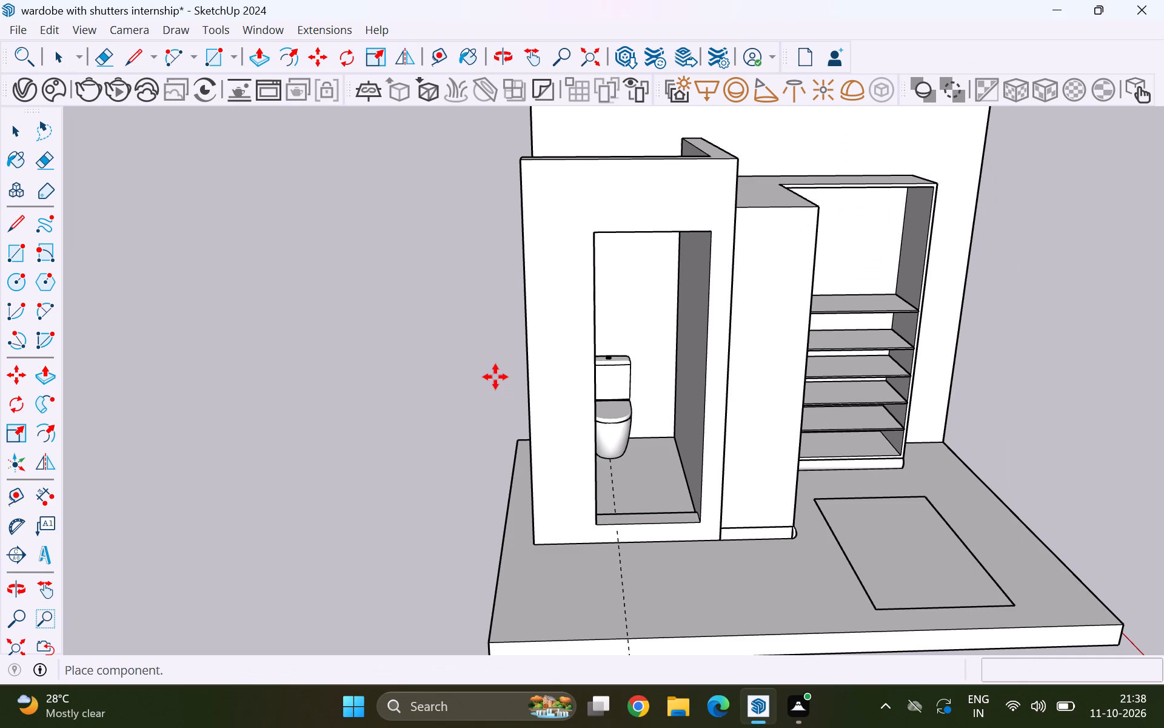
pyautogui.click(461, 494)
pyautogui.press('space')
# Move the health faucet by its upper corner about 3' 10 3/8" onto the back wall beside the toilet's cistern.
pyautogui.scroll(13, 416, 491)
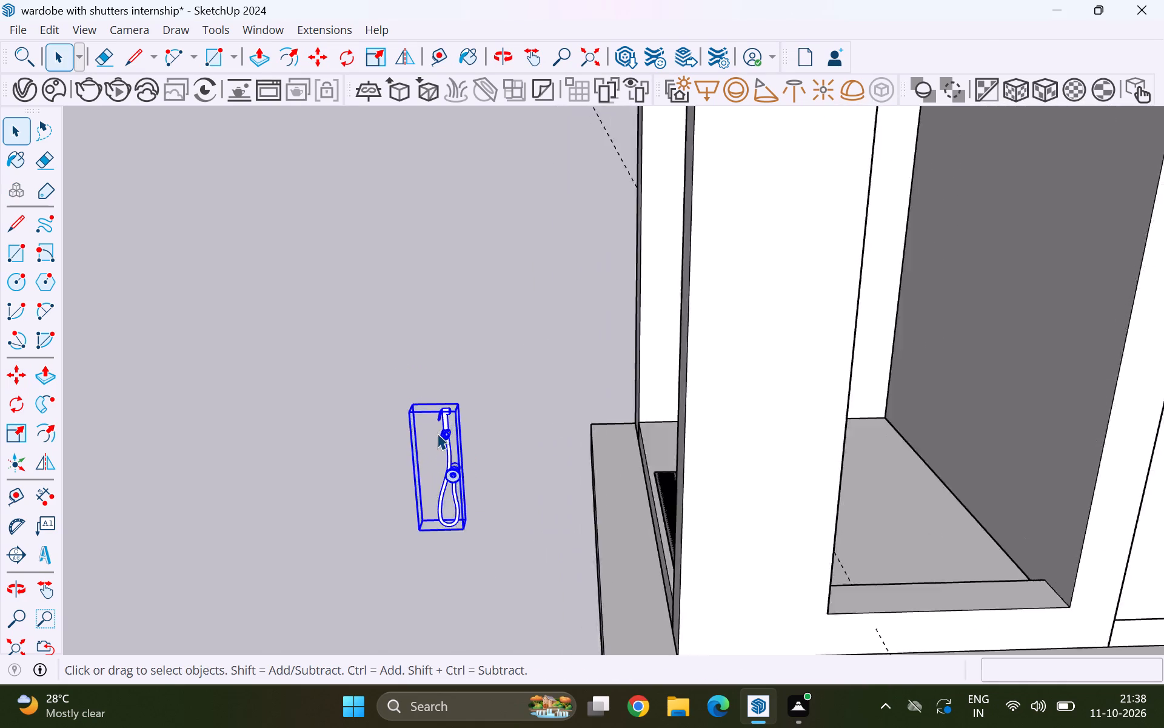
pyautogui.scroll(8, 437, 433)
pyautogui.scroll(-4, 492, 377)
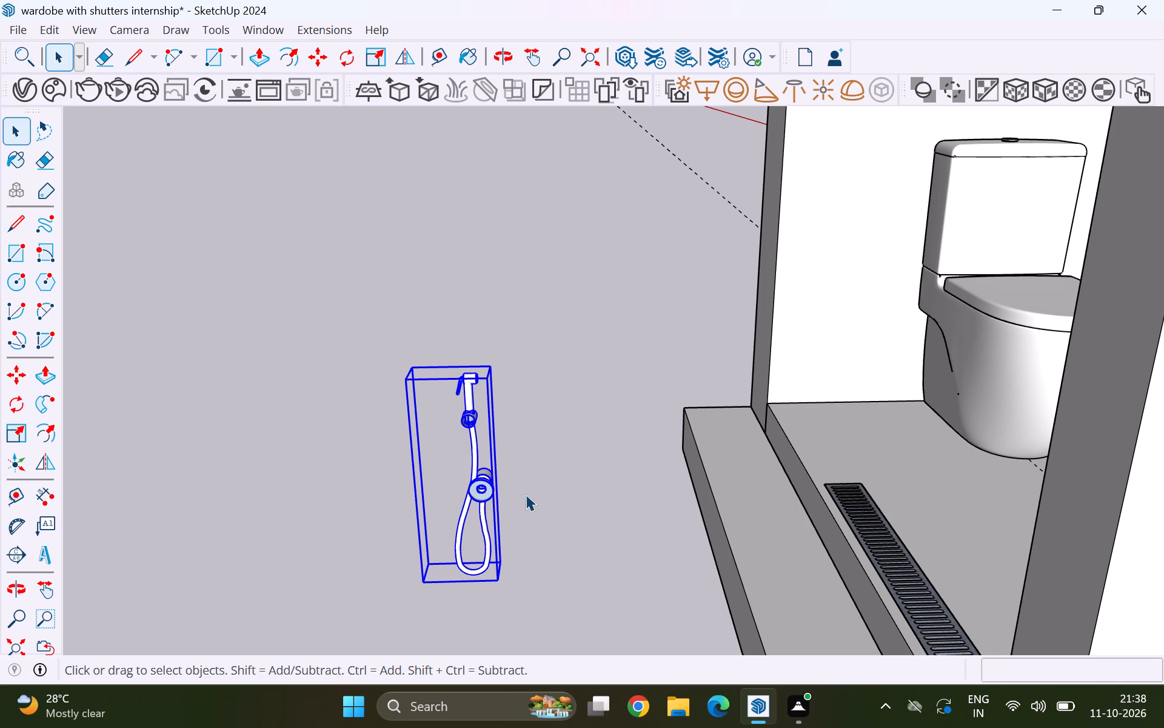
pyautogui.scroll(-11, 526, 494)
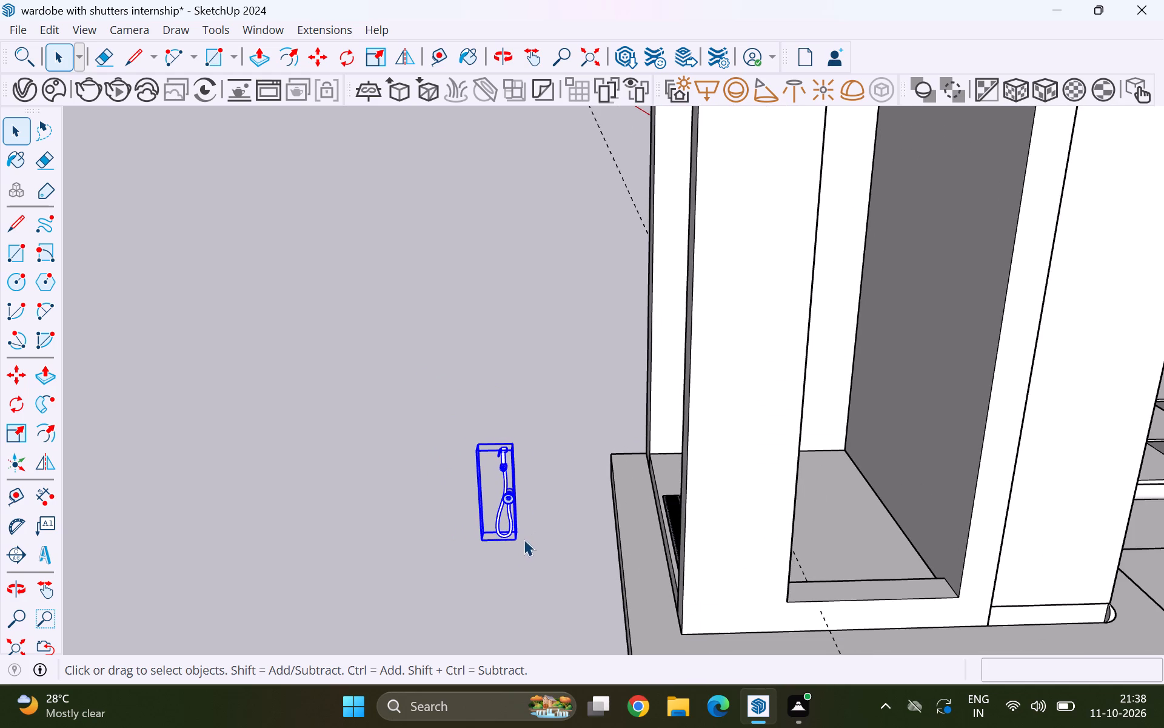
pyautogui.moveTo(875, 556); pyautogui.dragTo(666, 534, button='middle')
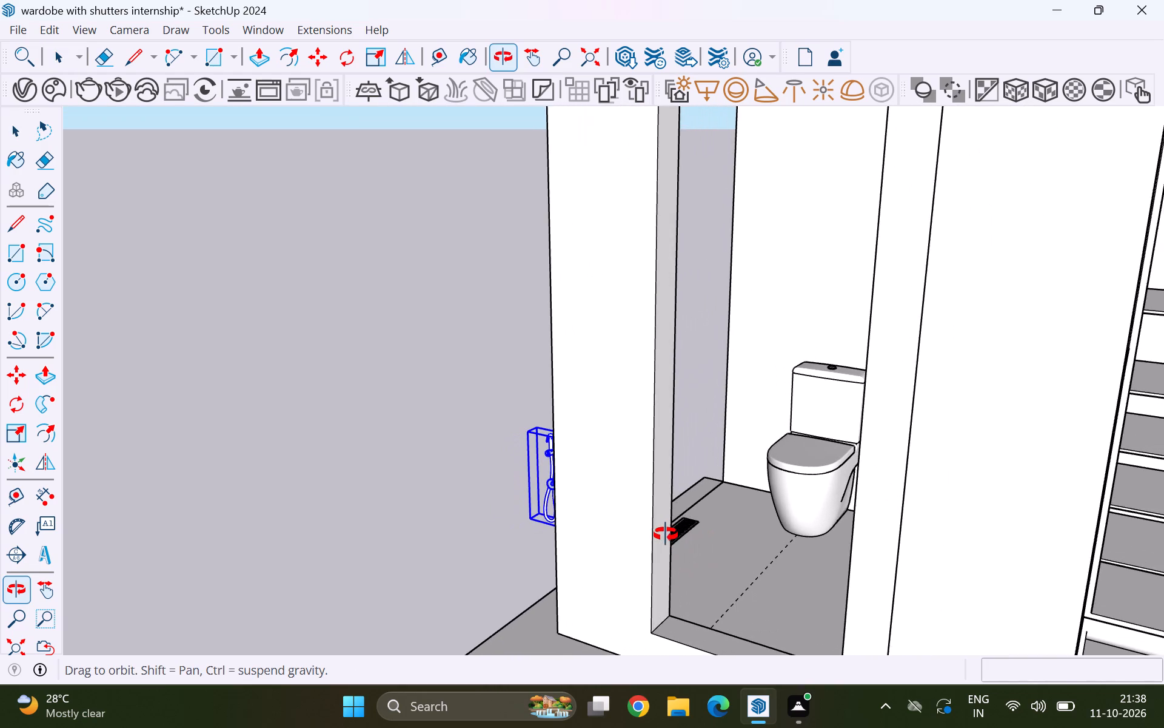
pyautogui.moveTo(666, 534); pyautogui.dragTo(851, 521, button='middle')
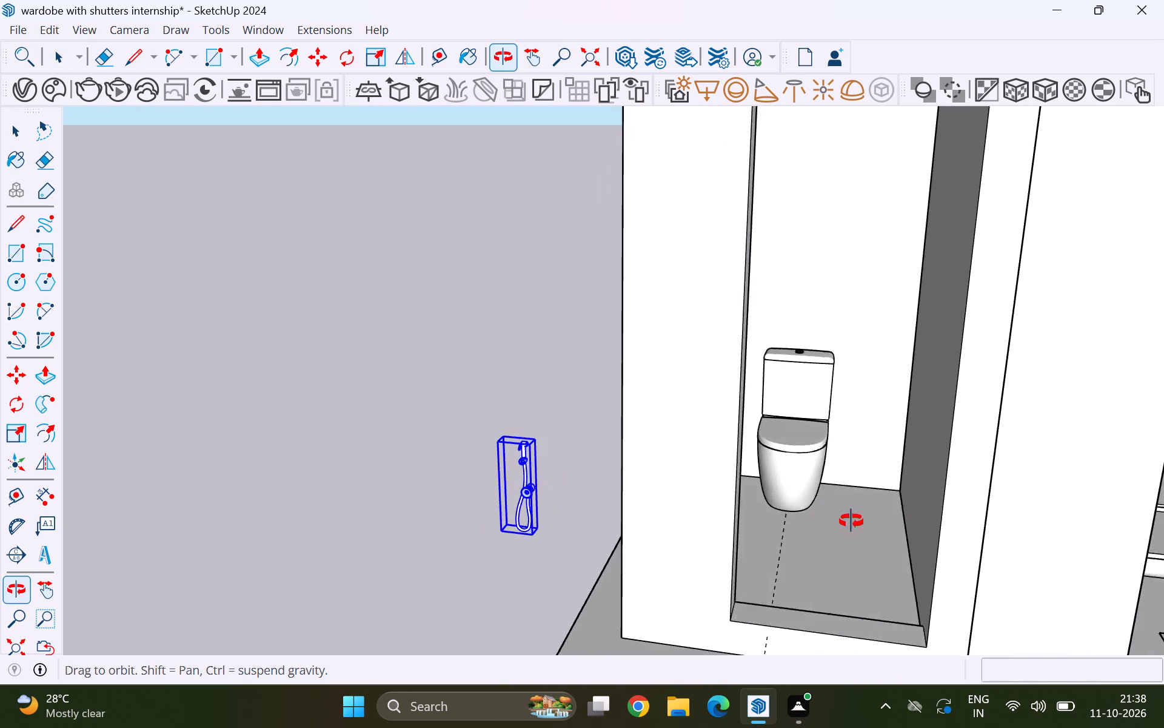
pyautogui.moveTo(851, 521); pyautogui.dragTo(931, 510, button='middle')
pyautogui.scroll(5, 490, 465)
pyautogui.scroll(3, 526, 513)
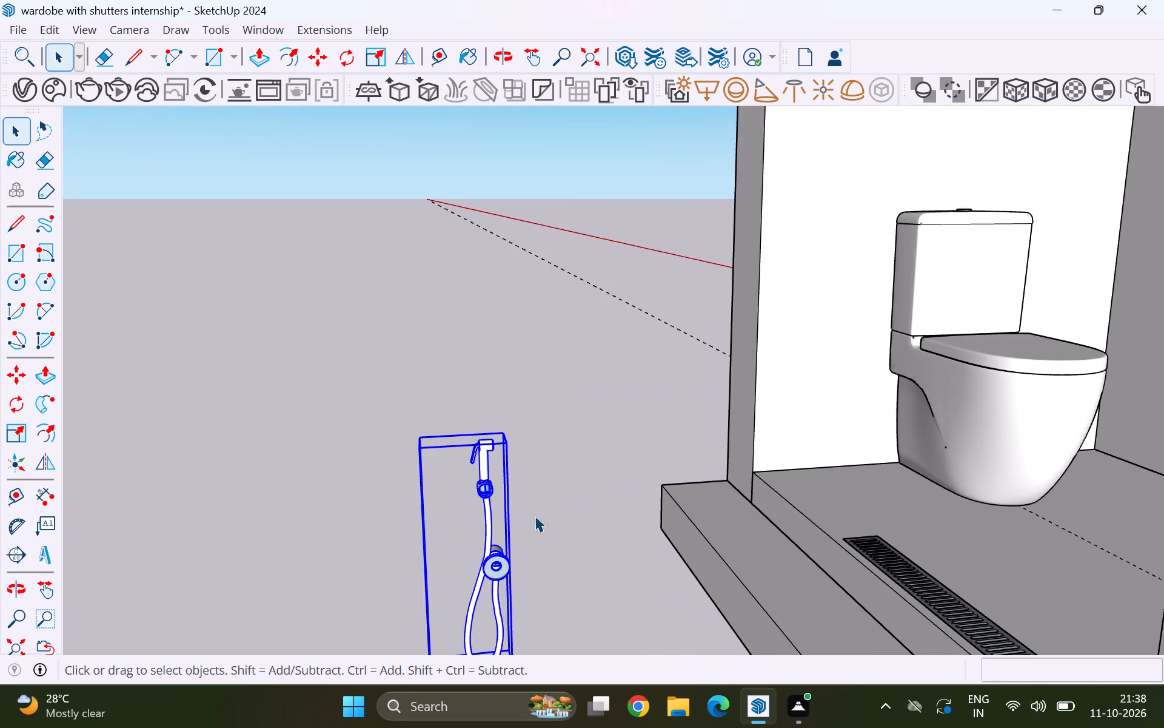
pyautogui.scroll(-4, 536, 507)
pyautogui.moveTo(425, 562); pyautogui.dragTo(677, 562, button='middle')
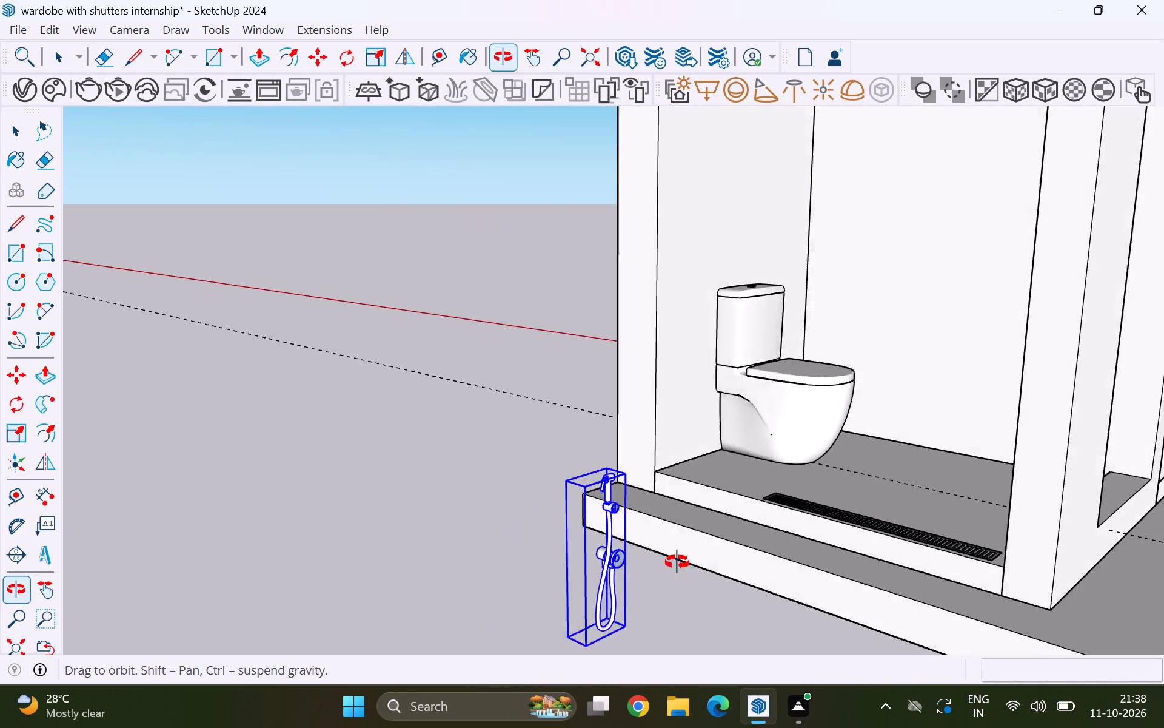
pyautogui.moveTo(677, 562); pyautogui.dragTo(814, 562, button='middle')
pyautogui.press('m')
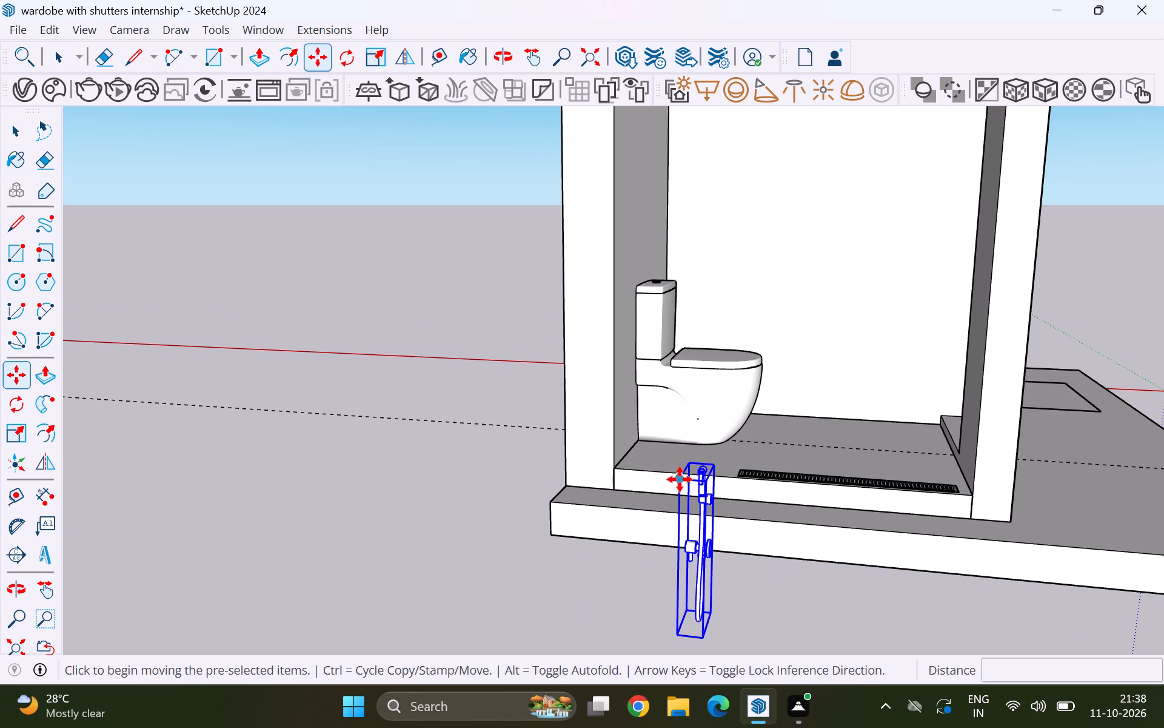
pyautogui.moveTo(679, 479); pyautogui.dragTo(683, 471)
pyautogui.scroll(4, 647, 306)
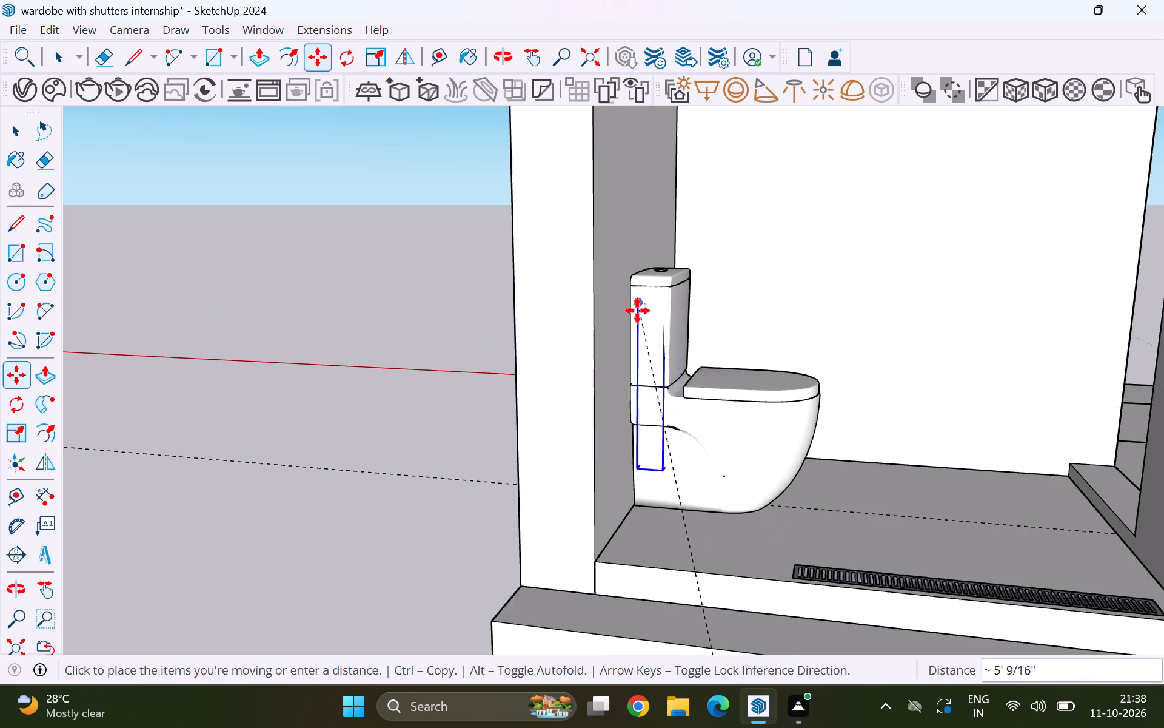
pyautogui.scroll(8, 635, 311)
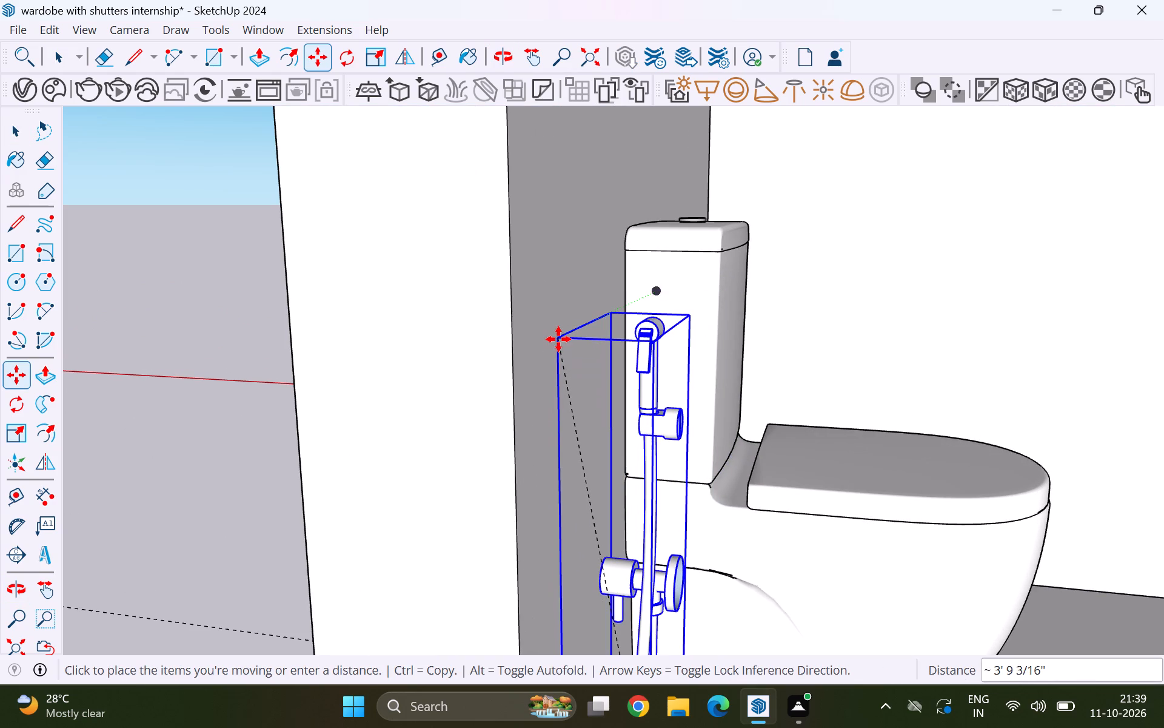
pyautogui.click(566, 325)
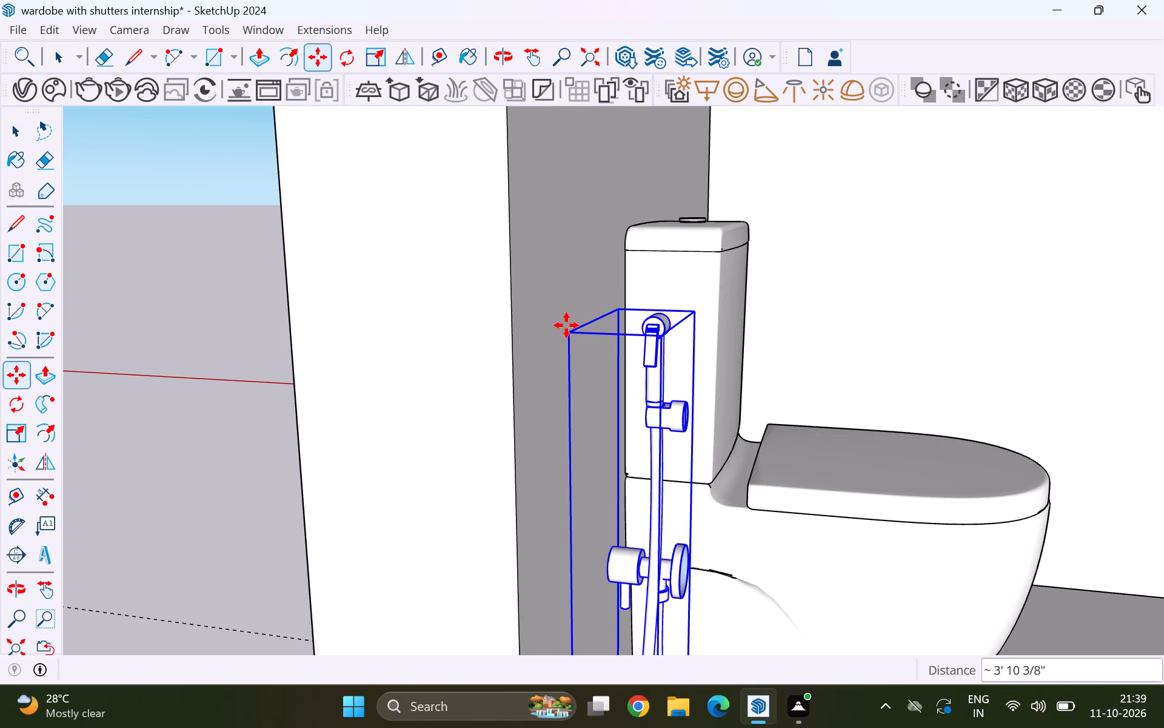
pyautogui.press('space')
pyautogui.click(220, 365)
# Shift the health faucet 2" along the back wall on the green axis towards the toilet.
pyautogui.scroll(-5, 237, 363)
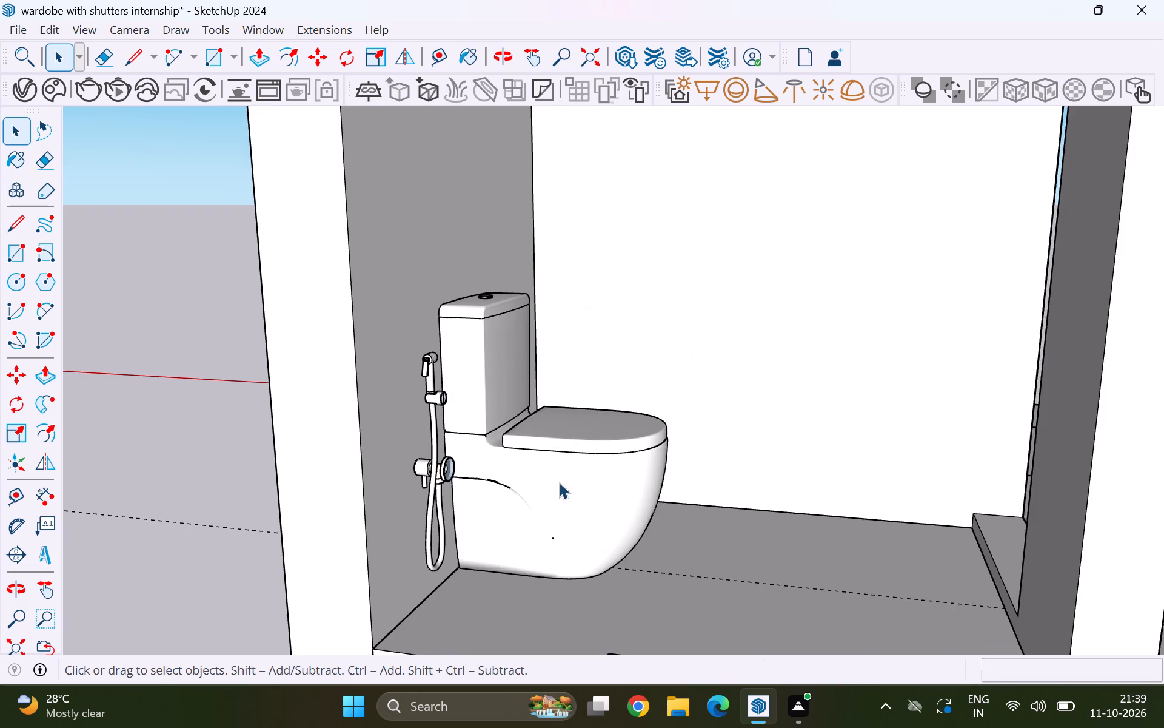
pyautogui.moveTo(579, 480); pyautogui.dragTo(184, 495, button='middle')
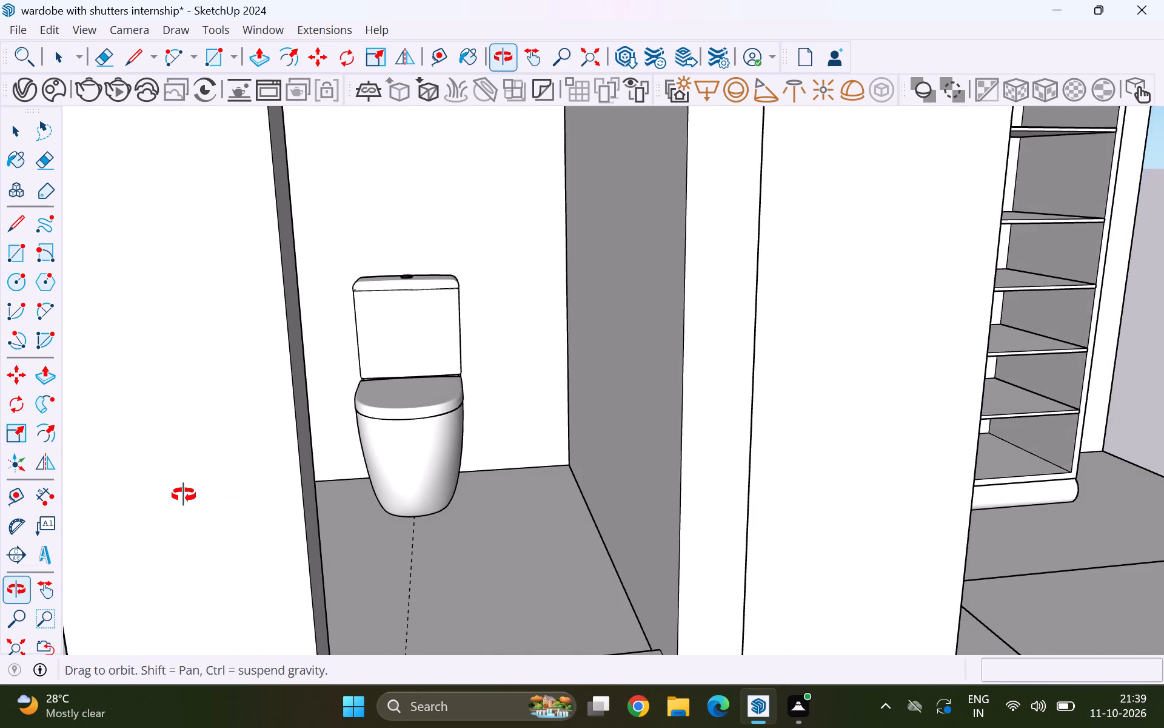
pyautogui.moveTo(184, 495); pyautogui.dragTo(152, 511, button='middle')
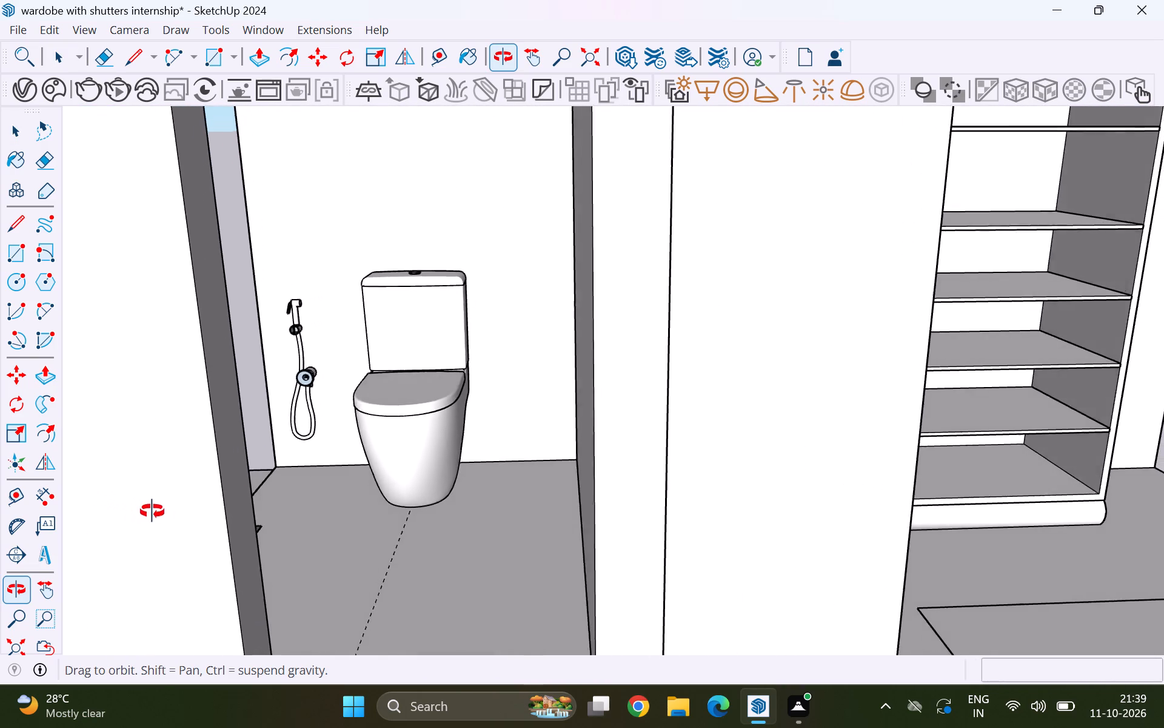
pyautogui.moveTo(152, 511); pyautogui.dragTo(412, 515, button='middle')
pyautogui.scroll(8, 310, 481)
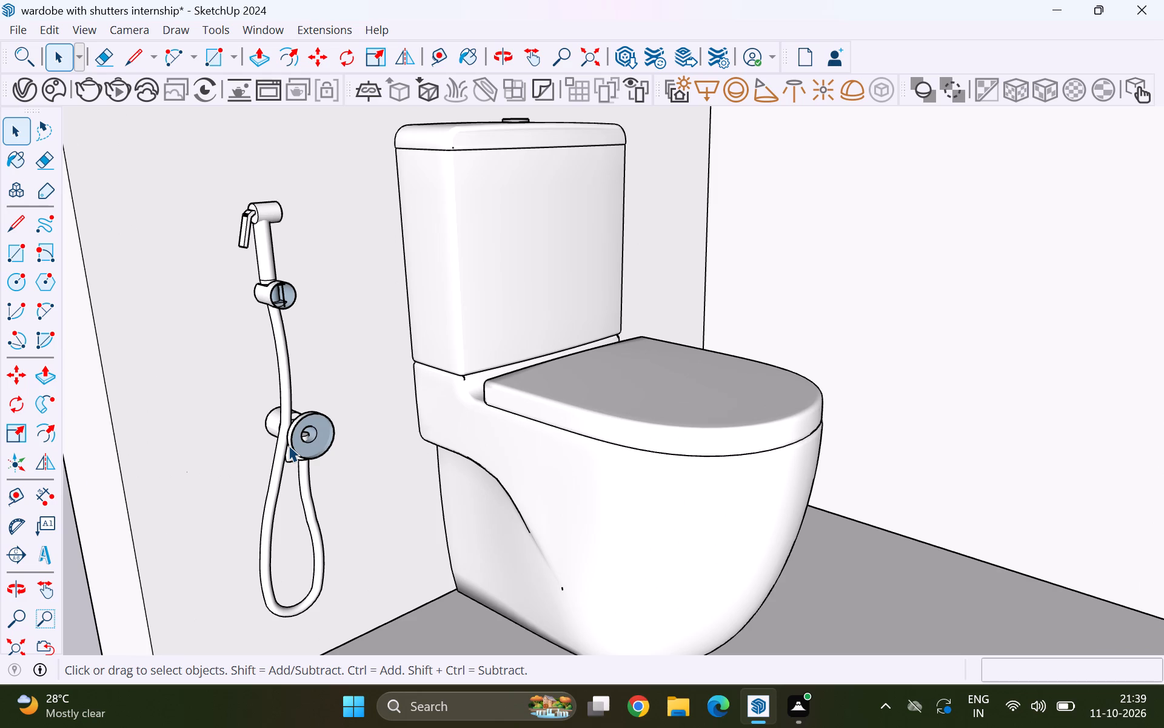
pyautogui.click(289, 445)
pyautogui.press('m')
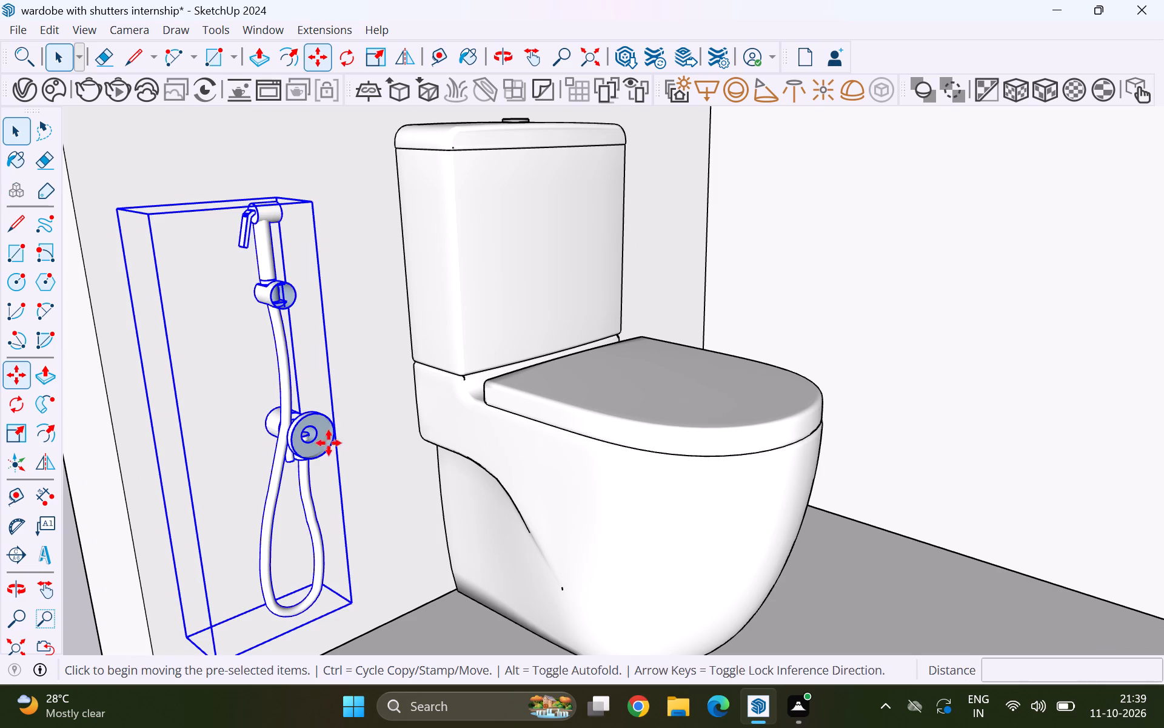
pyautogui.click(349, 607)
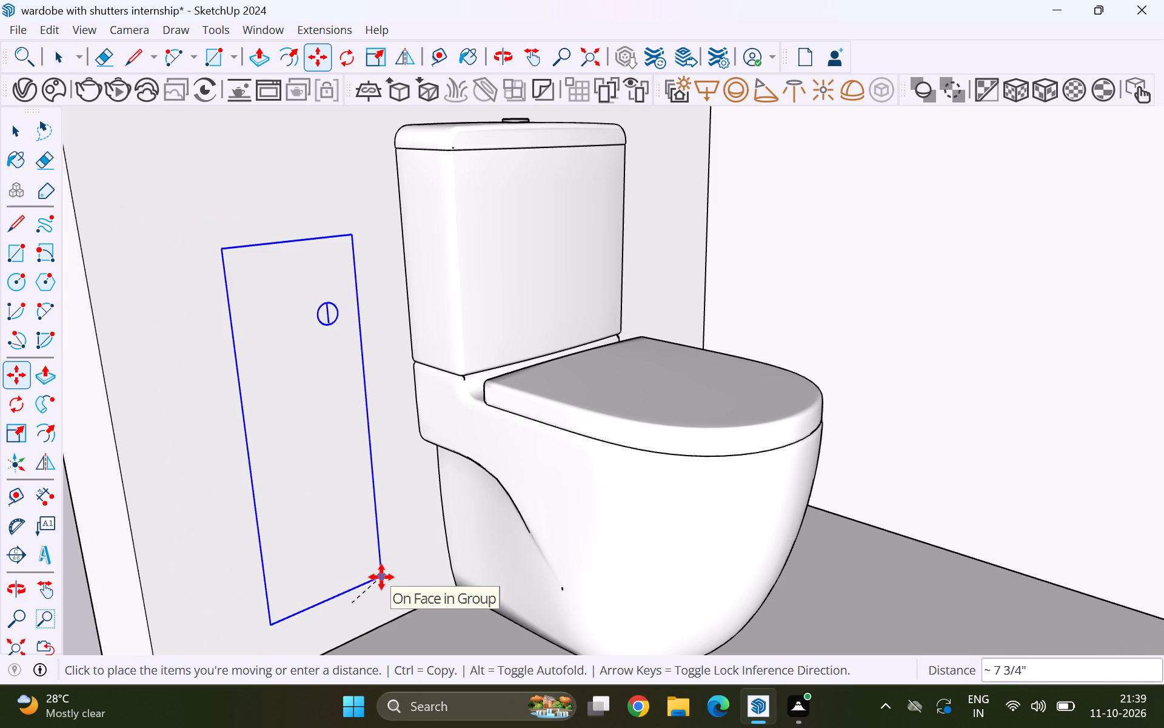
pyautogui.press('Right')
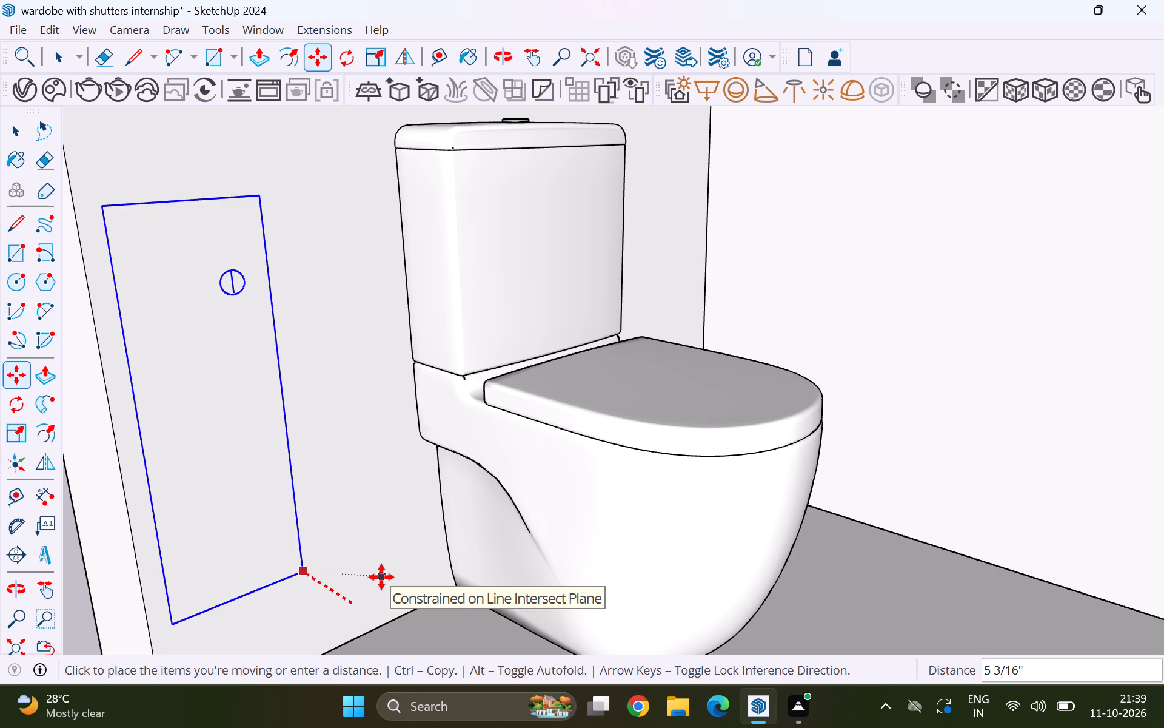
pyautogui.press('Left')
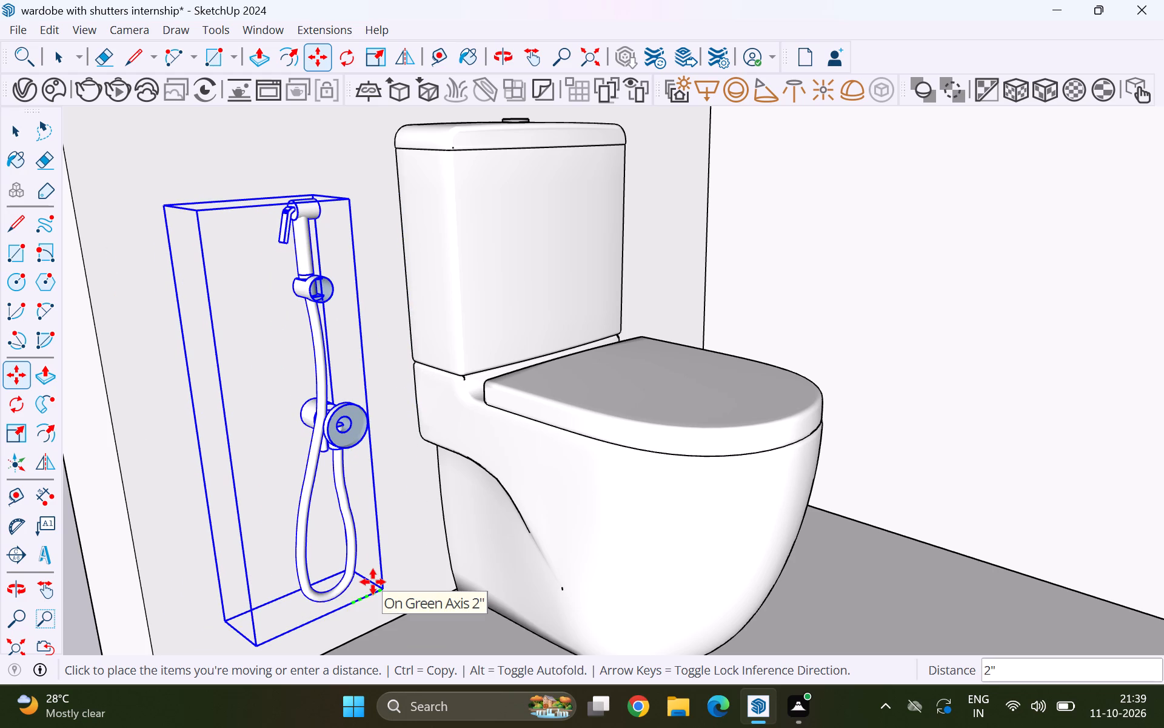
pyautogui.click(373, 582)
pyautogui.press('space')
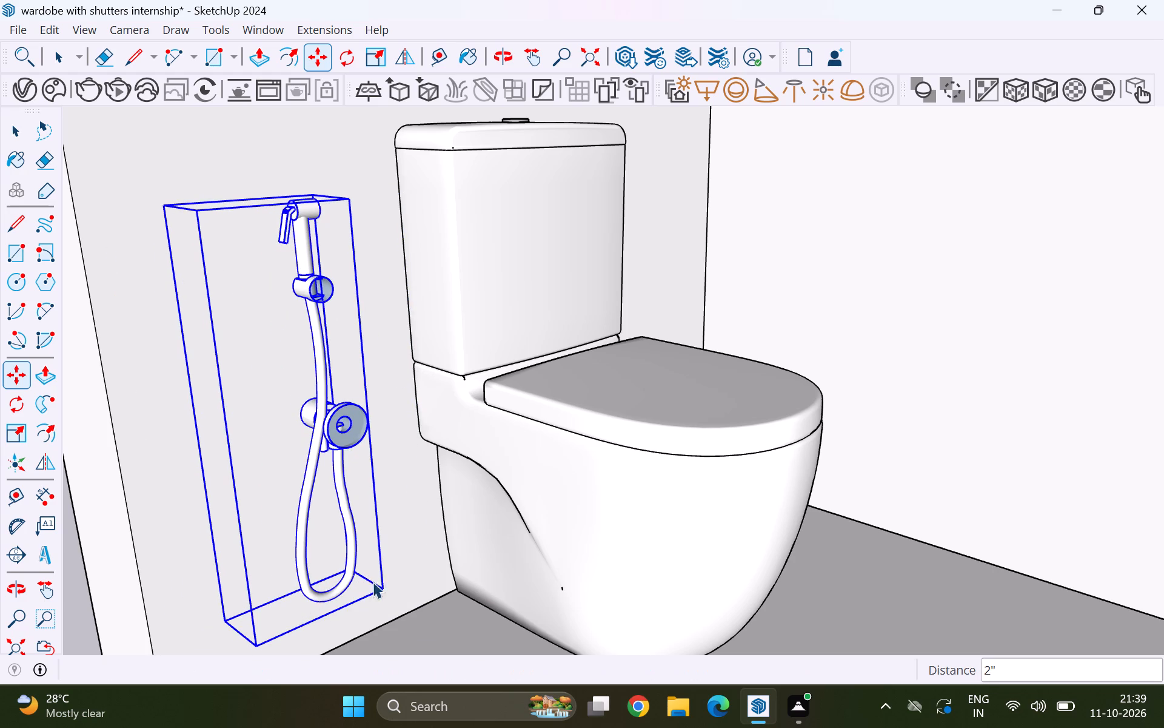
pyautogui.scroll(-10, 381, 575)
pyautogui.click(147, 505)
# Move the health faucet about 3" along the green axis on the back wall, closer to the toilet.
pyautogui.moveTo(381, 551); pyautogui.dragTo(336, 542, button='middle')
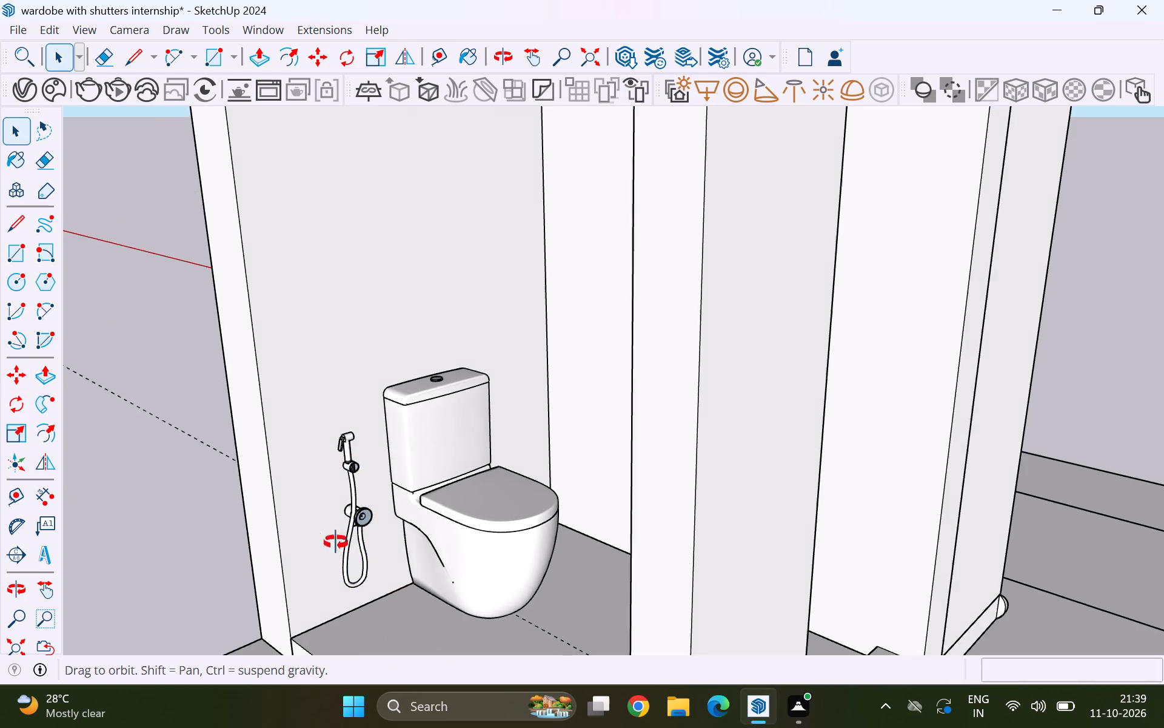
pyautogui.moveTo(336, 542); pyautogui.dragTo(130, 542, button='middle')
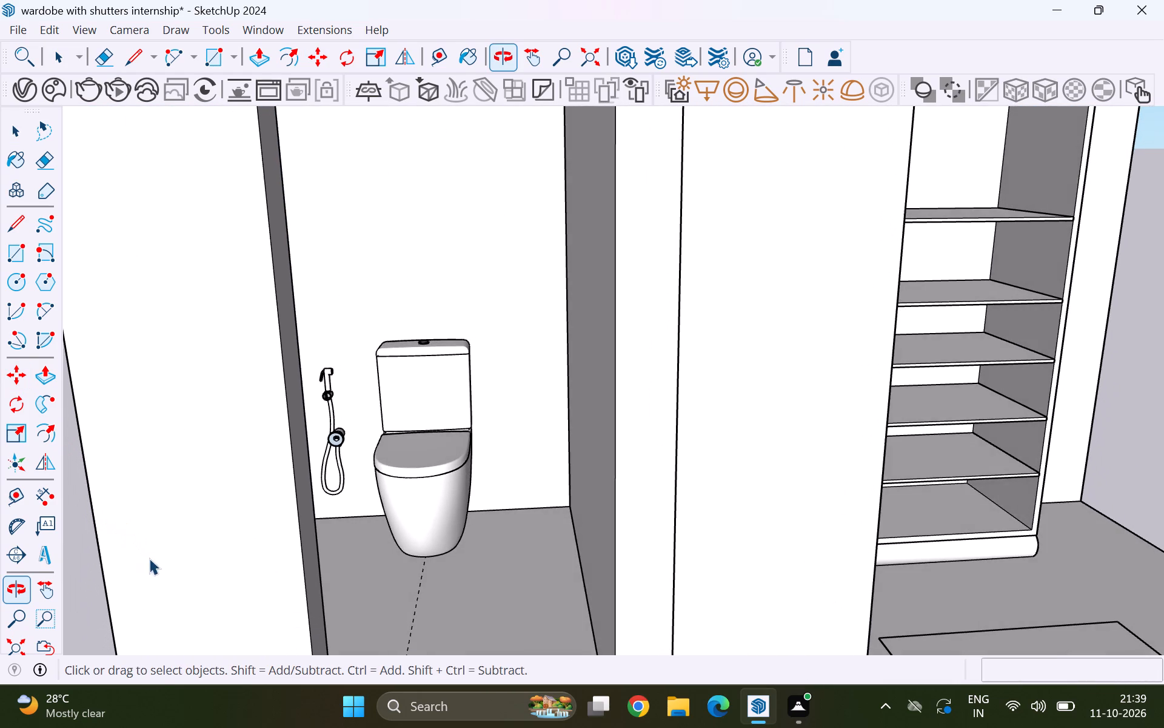
pyautogui.scroll(7, 324, 486)
pyautogui.moveTo(321, 489); pyautogui.dragTo(334, 504, button='middle')
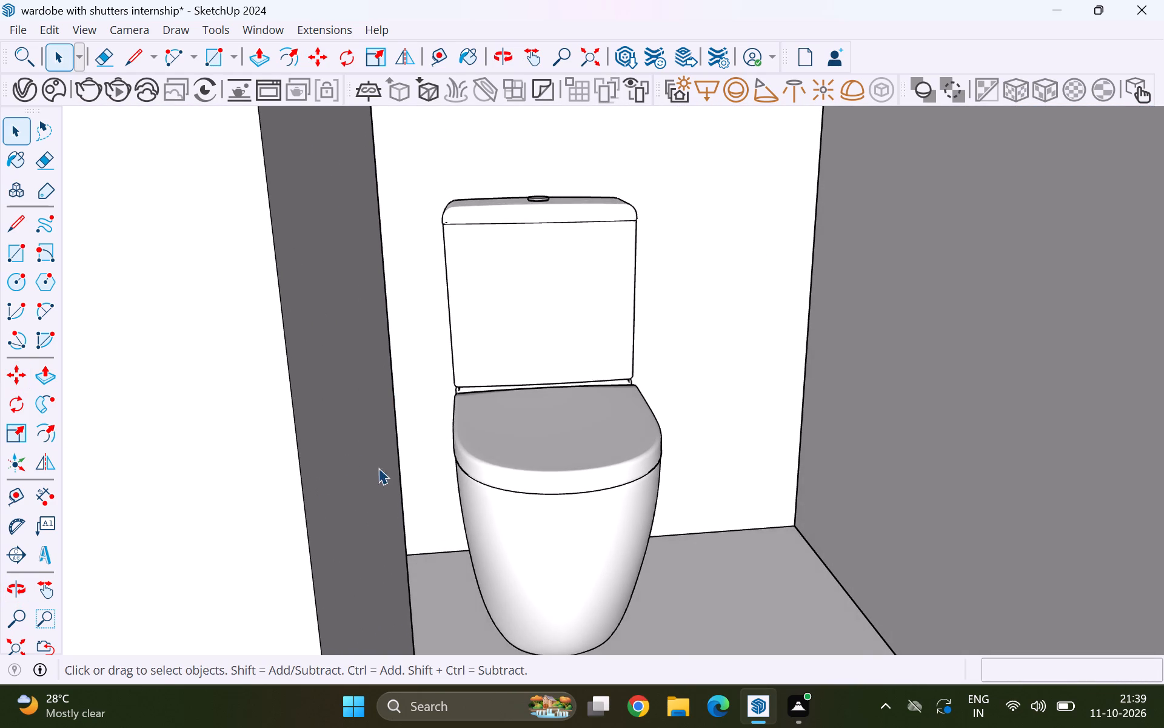
pyautogui.scroll(5, 419, 492)
pyautogui.click(323, 342)
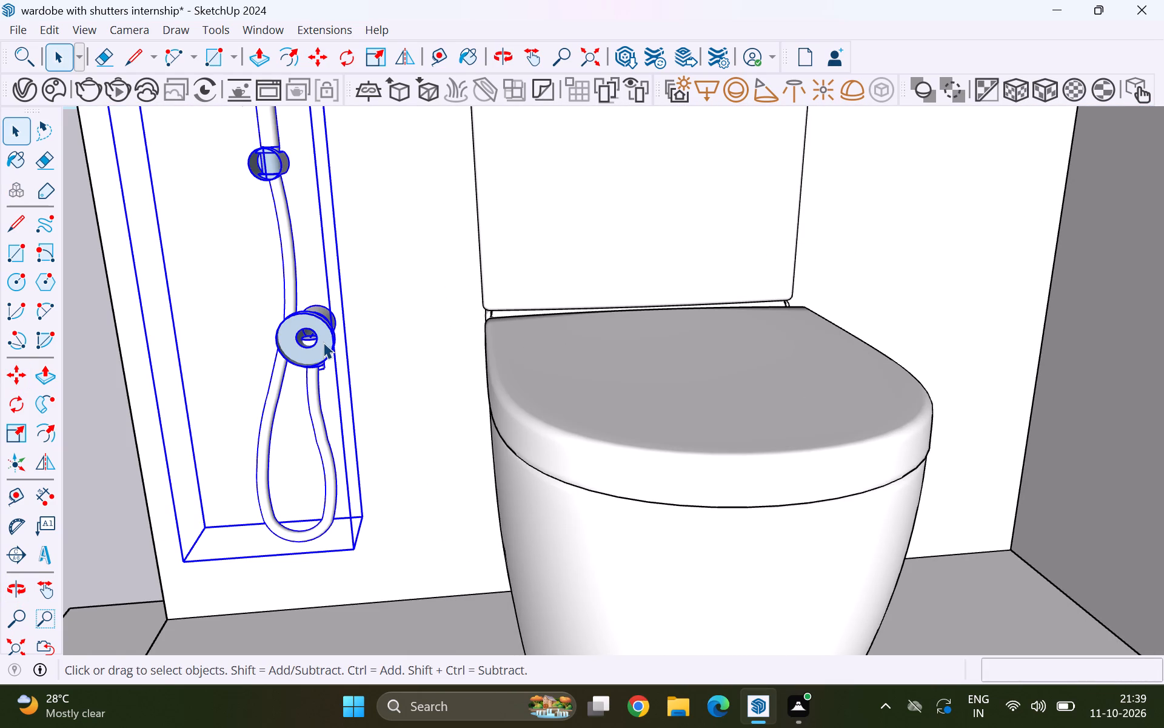
pyautogui.press('m')
pyautogui.press('Left')
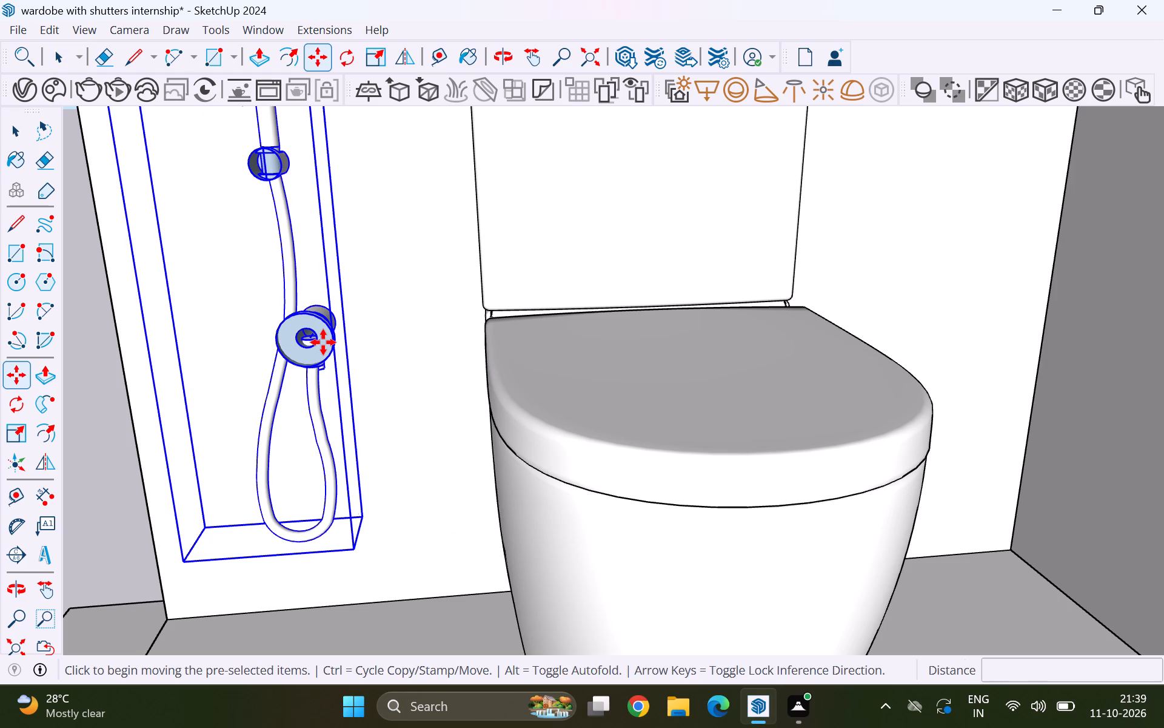
pyautogui.click(363, 516)
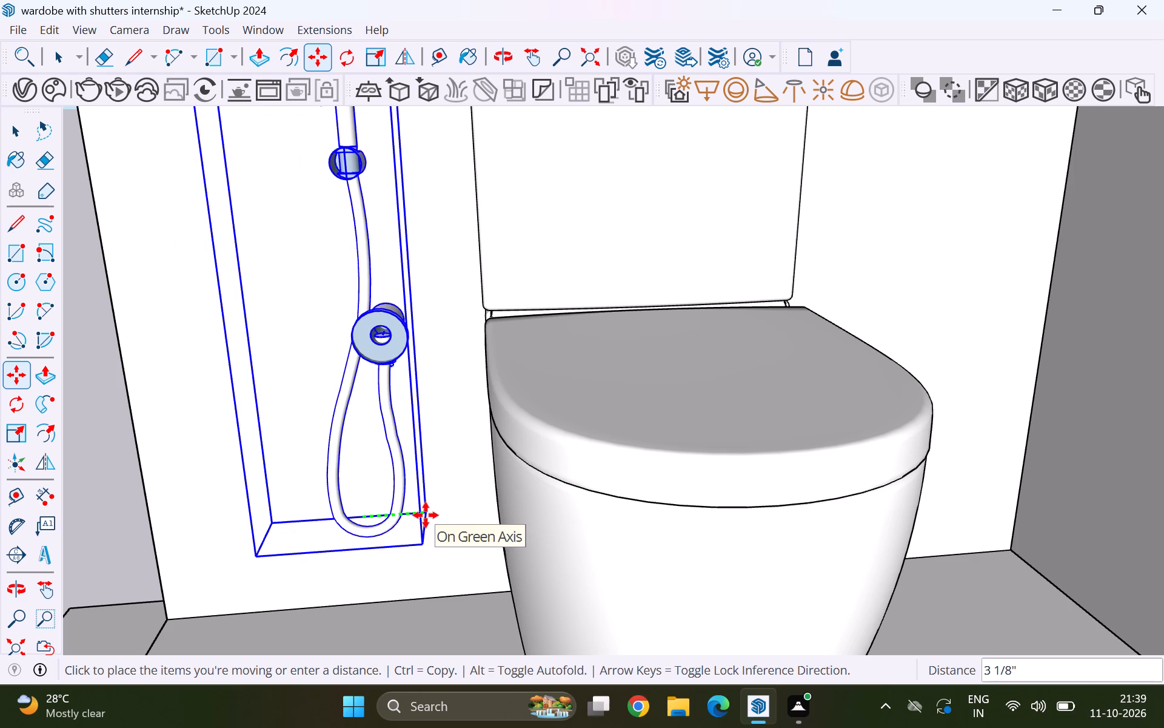
pyautogui.click(424, 515)
pyautogui.press('space')
pyautogui.scroll(-4, 427, 510)
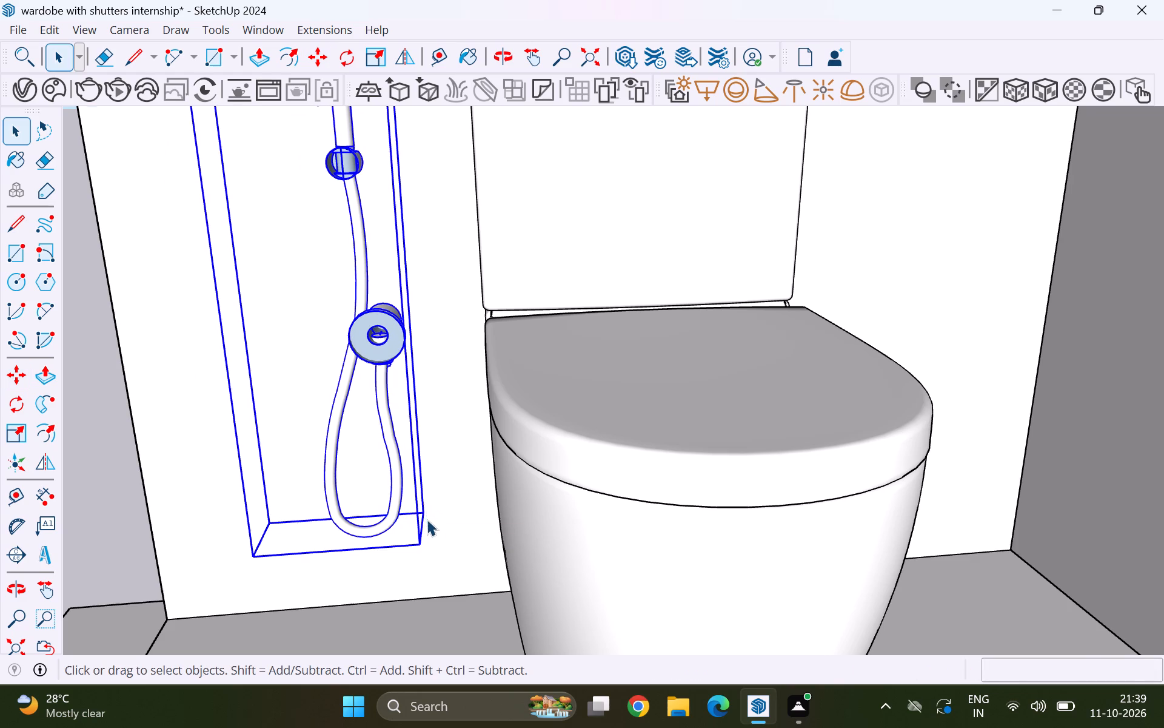
pyautogui.scroll(-1, 427, 519)
pyautogui.scroll(-10, 447, 474)
pyautogui.click(161, 488)
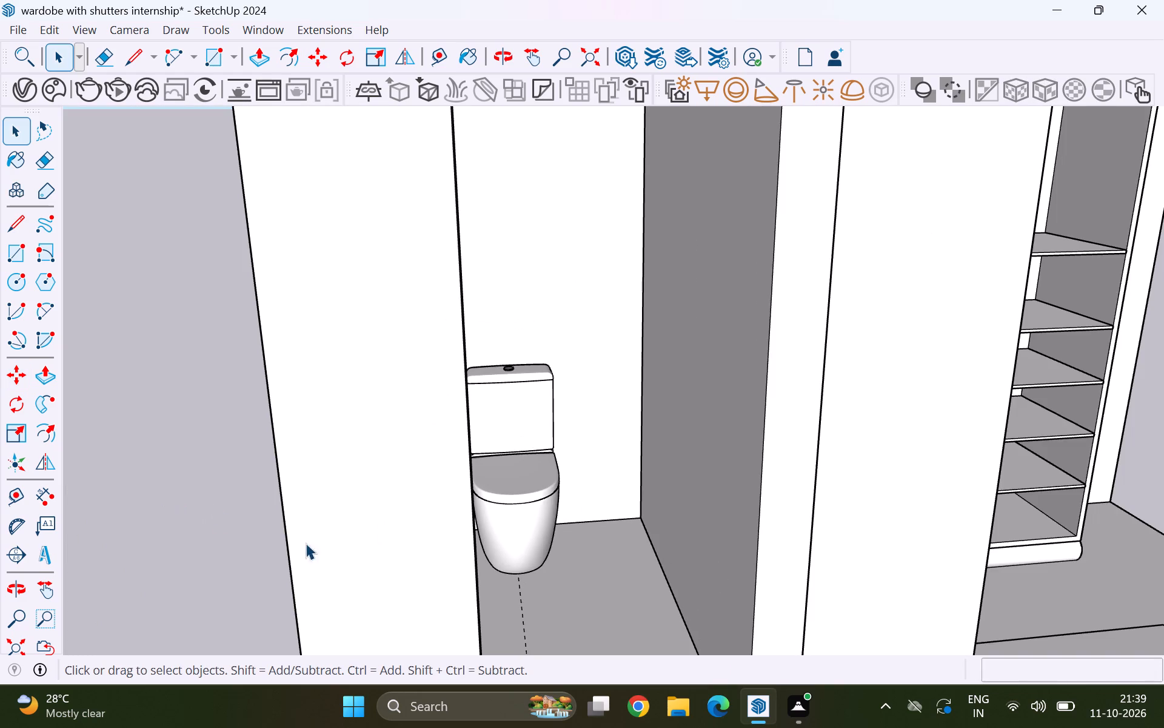
# Examine the health faucet's placement beside the toilet from the doorway and from outside the enclosure.
pyautogui.moveTo(343, 557); pyautogui.dragTo(292, 545, button='middle')
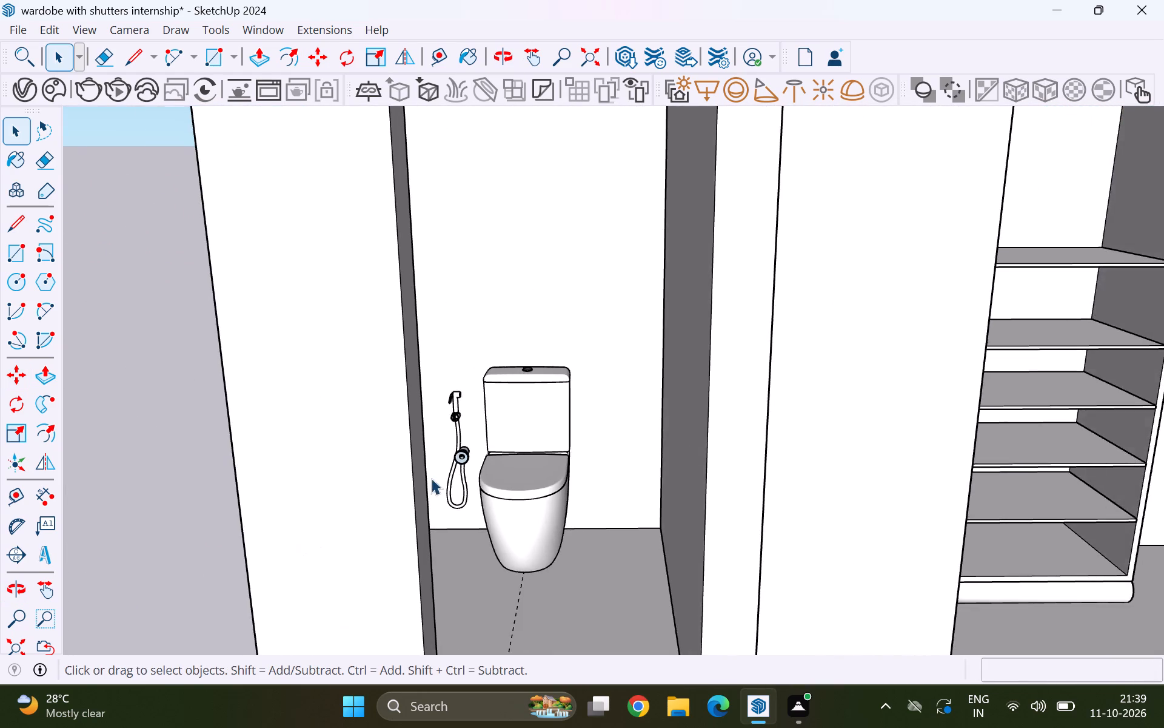
pyautogui.scroll(12, 432, 477)
pyautogui.scroll(-10, 492, 458)
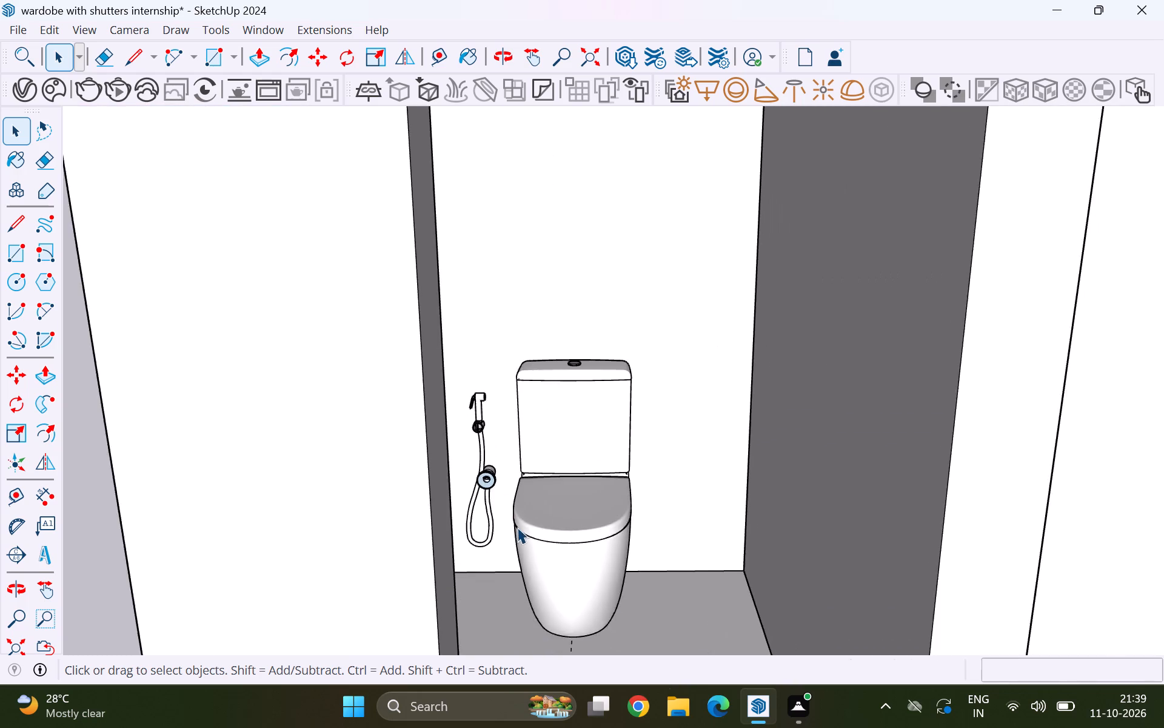
pyautogui.scroll(-14, 517, 527)
pyautogui.moveTo(557, 558); pyautogui.dragTo(662, 558, button='middle')
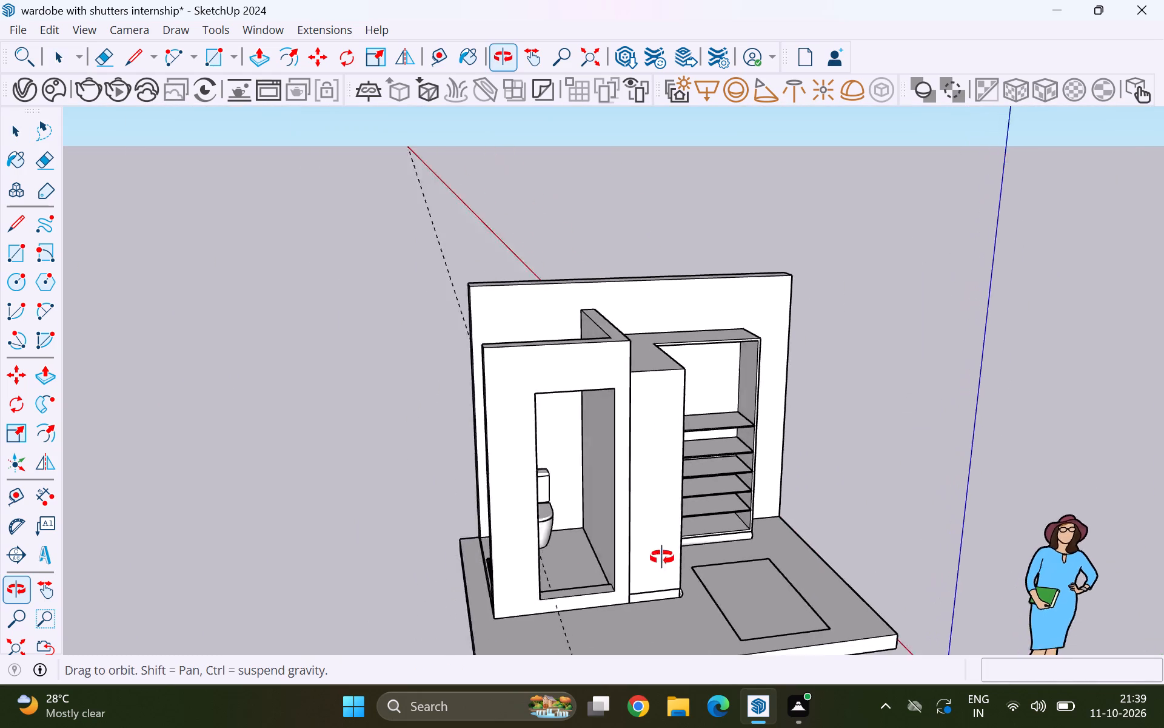
pyautogui.moveTo(662, 558); pyautogui.dragTo(786, 558, button='middle')
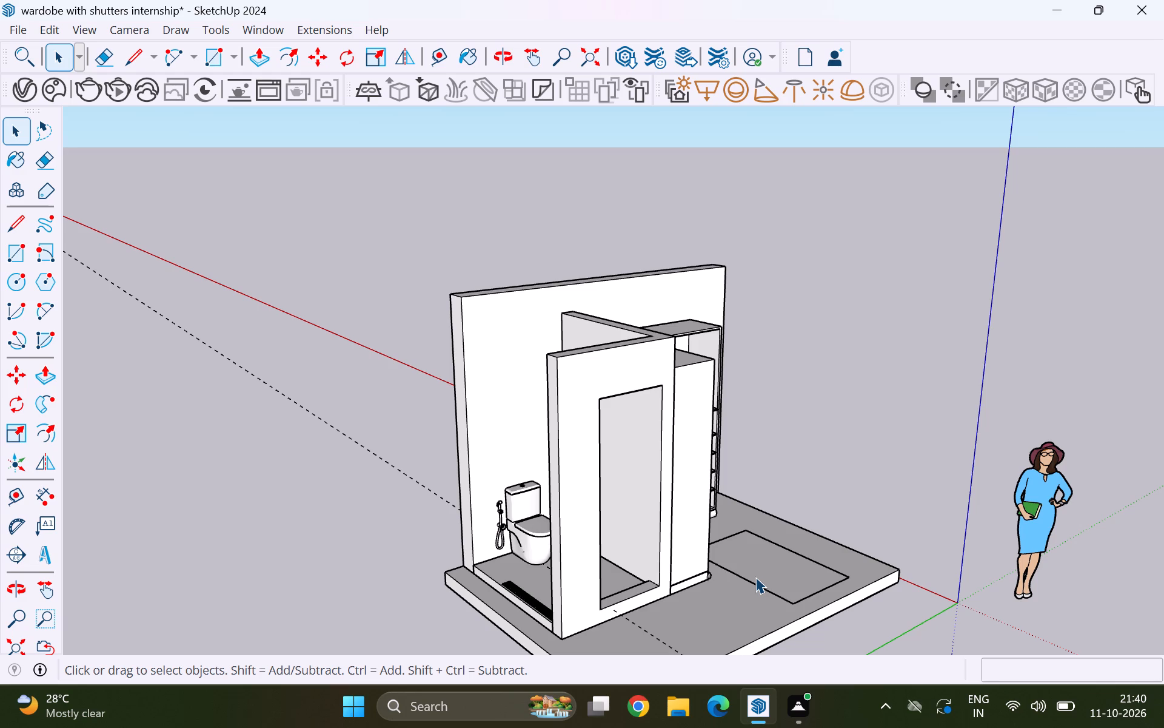
pyautogui.moveTo(708, 588); pyautogui.dragTo(618, 591, button='middle')
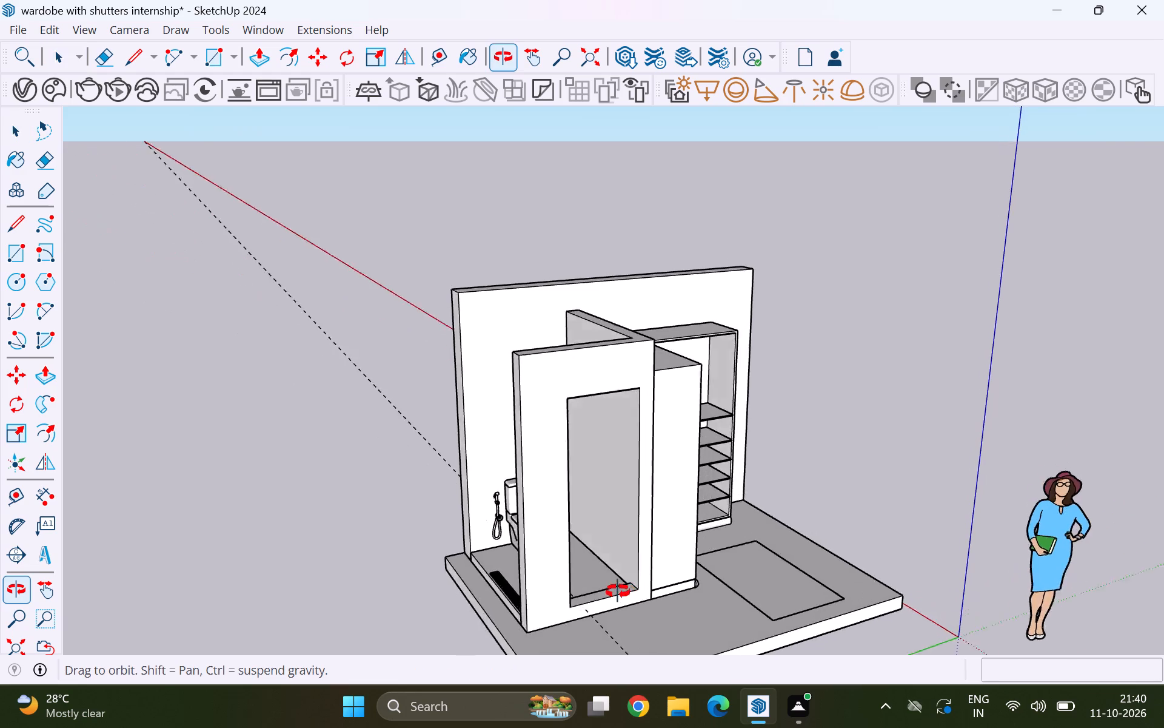
pyautogui.moveTo(618, 591); pyautogui.dragTo(263, 594, button='middle')
pyautogui.scroll(1, 323, 591)
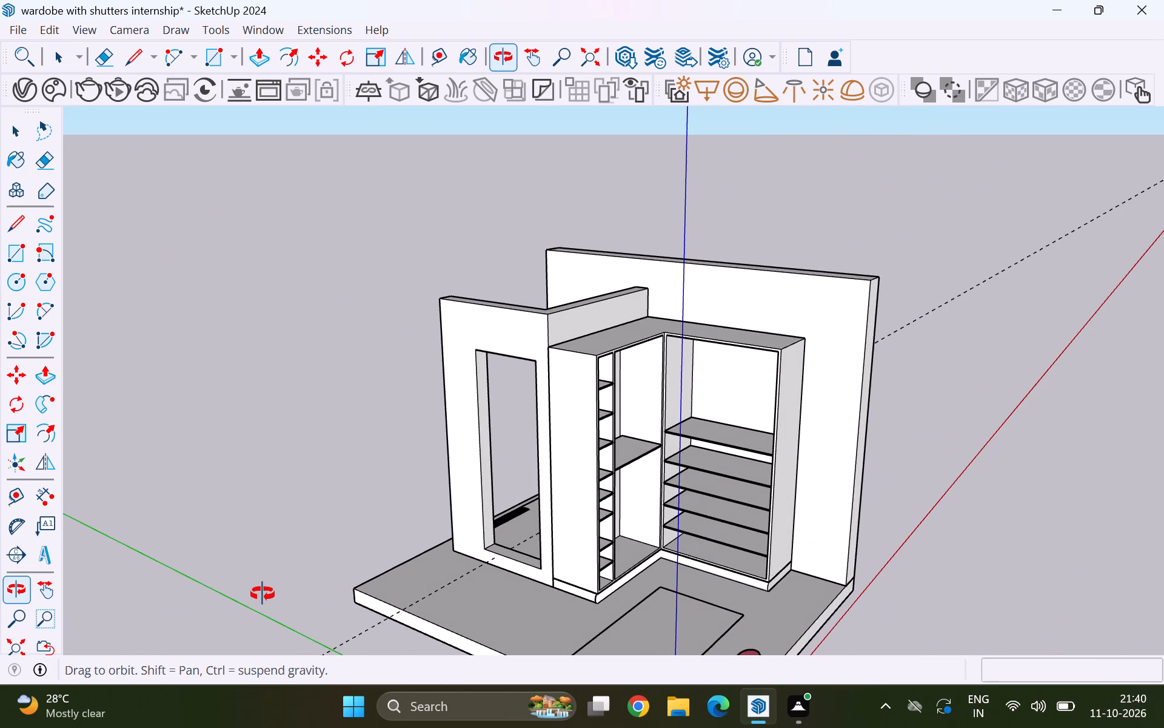
pyautogui.moveTo(263, 594); pyautogui.dragTo(690, 727, button='middle')
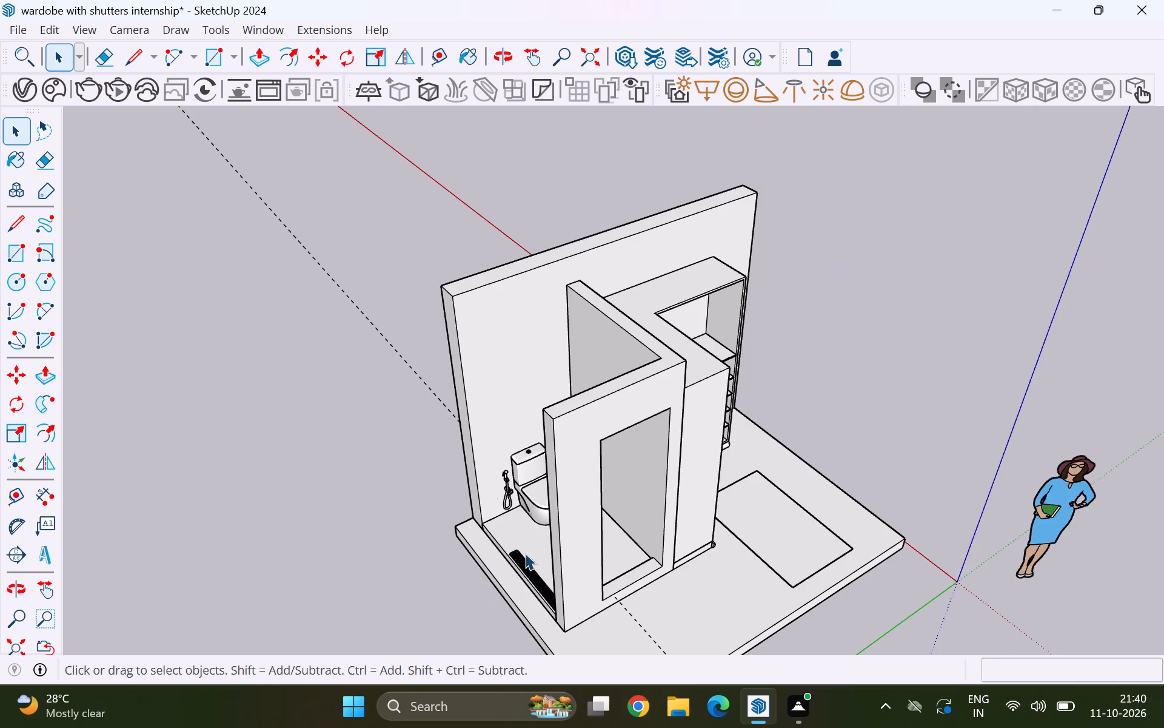
# Measure the distance from the end of the linear drain to the back wall.
pyautogui.scroll(8, 515, 522)
pyautogui.scroll(-9, 575, 493)
pyautogui.scroll(7, 537, 569)
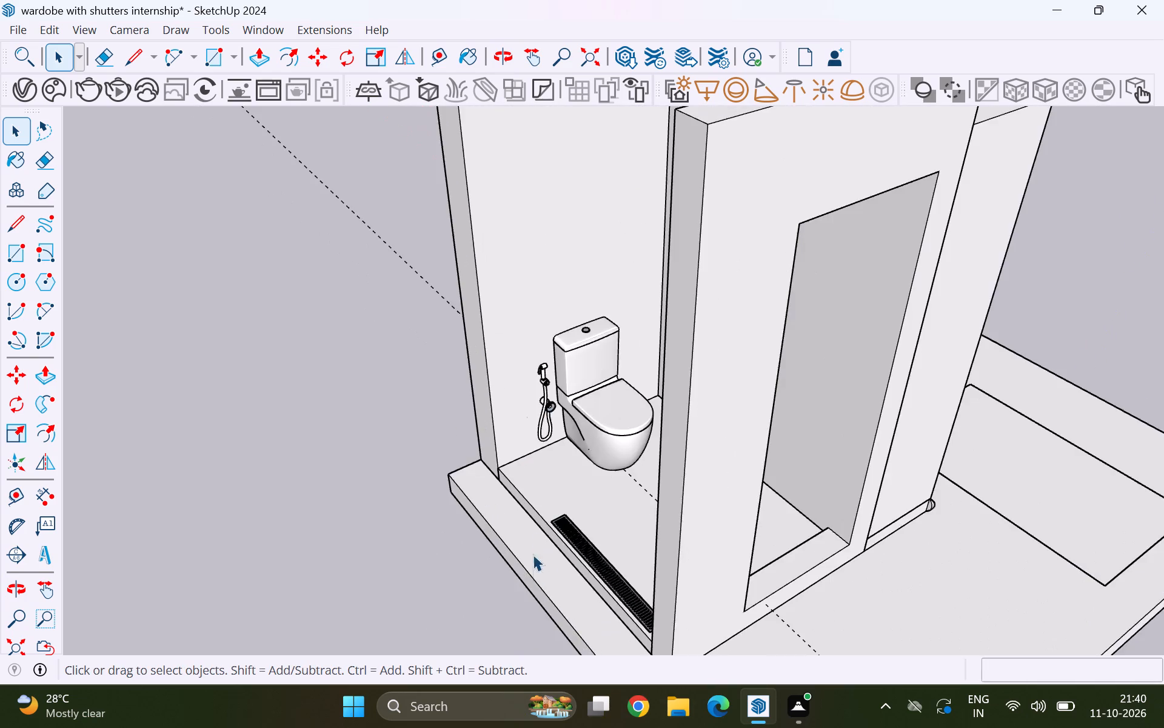
pyautogui.scroll(15, 533, 554)
pyautogui.press('t')
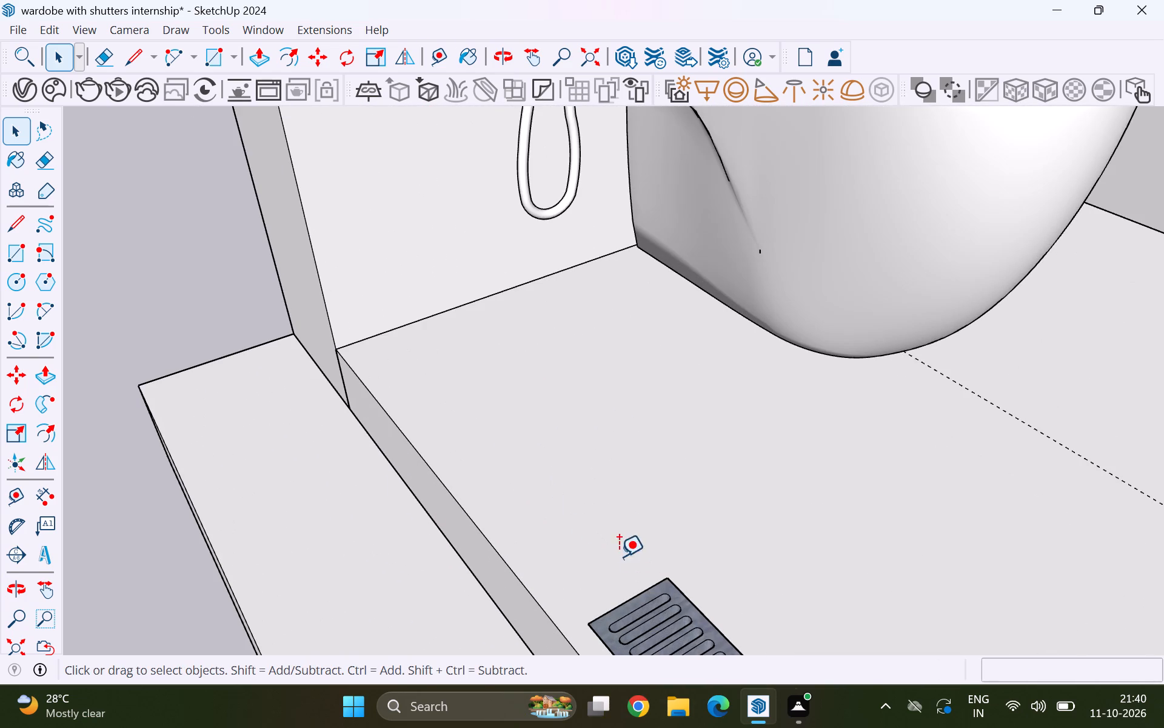
pyautogui.moveTo(619, 599); pyautogui.dragTo(615, 591)
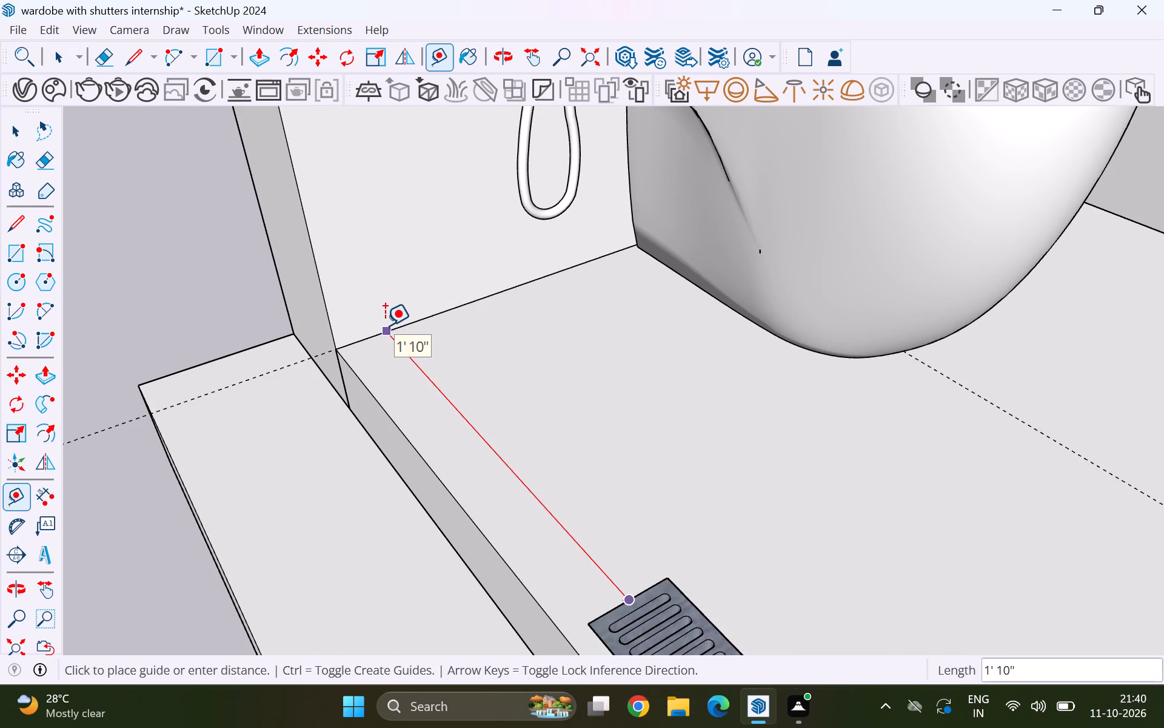
pyautogui.press('space')
# Examine the toilet enclosure through its doorway and open side, including the partition and front walls.
pyautogui.scroll(-5, 480, 365)
pyautogui.scroll(-3, 521, 462)
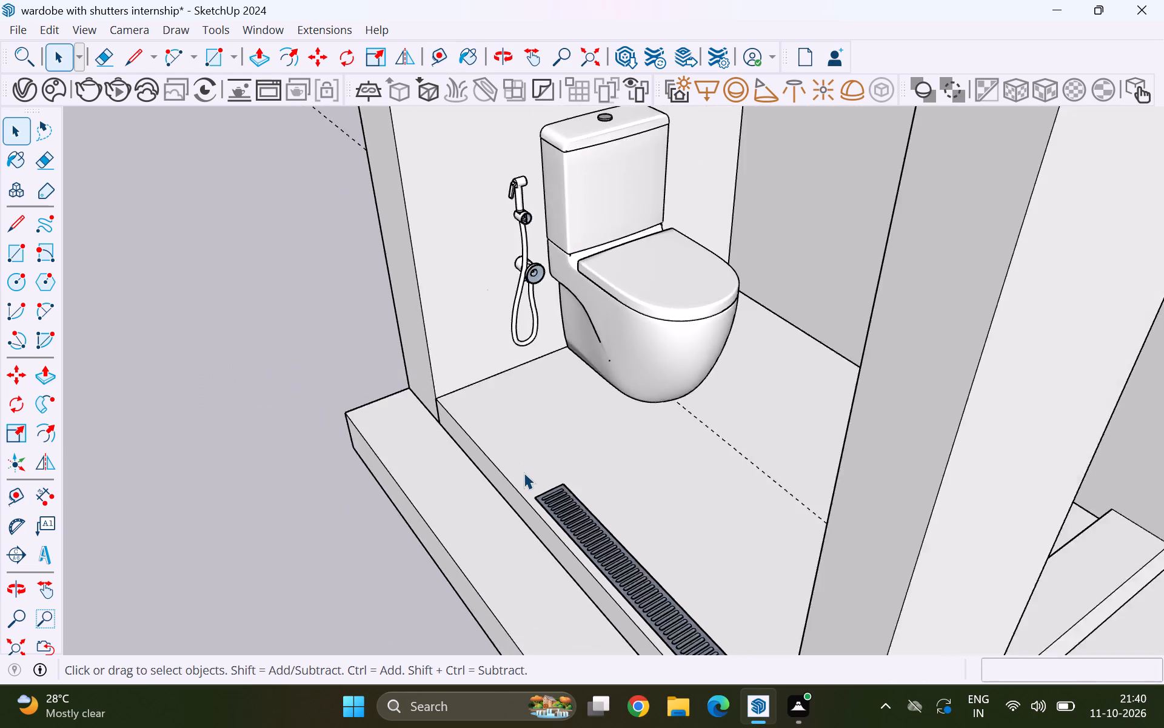
pyautogui.scroll(-17, 524, 473)
pyautogui.moveTo(623, 488); pyautogui.dragTo(433, 383, button='middle')
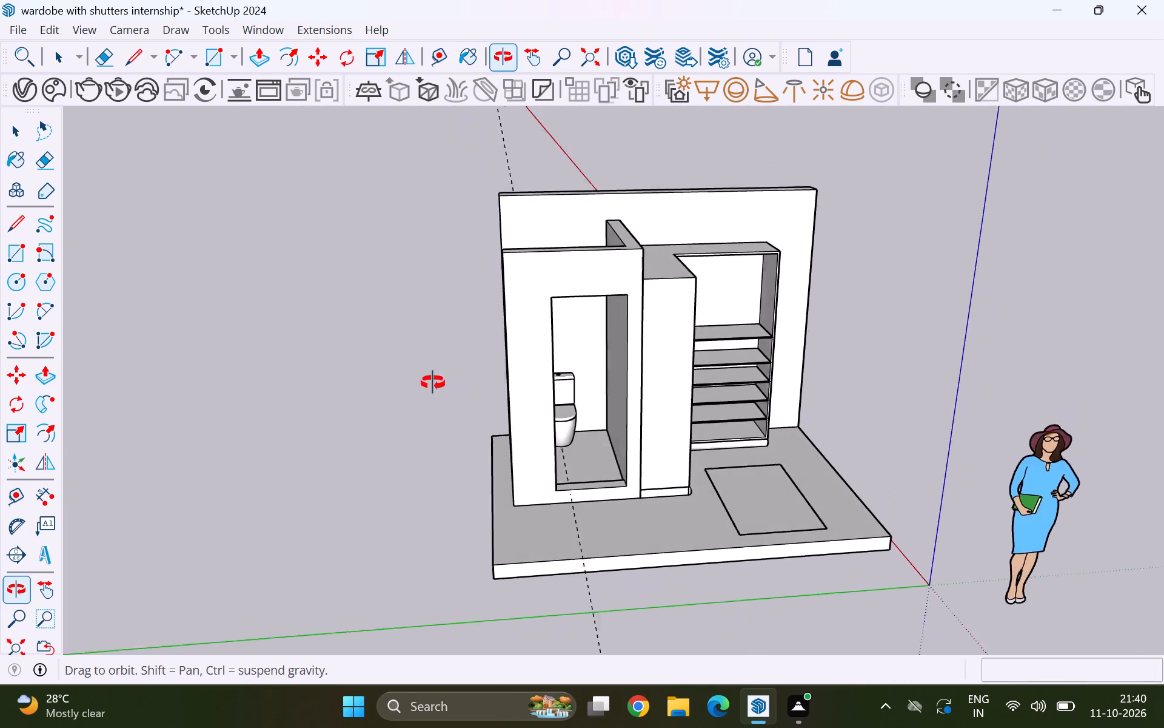
pyautogui.moveTo(433, 383); pyautogui.dragTo(432, 383, button='middle')
pyautogui.scroll(13, 580, 430)
pyautogui.scroll(-7, 585, 387)
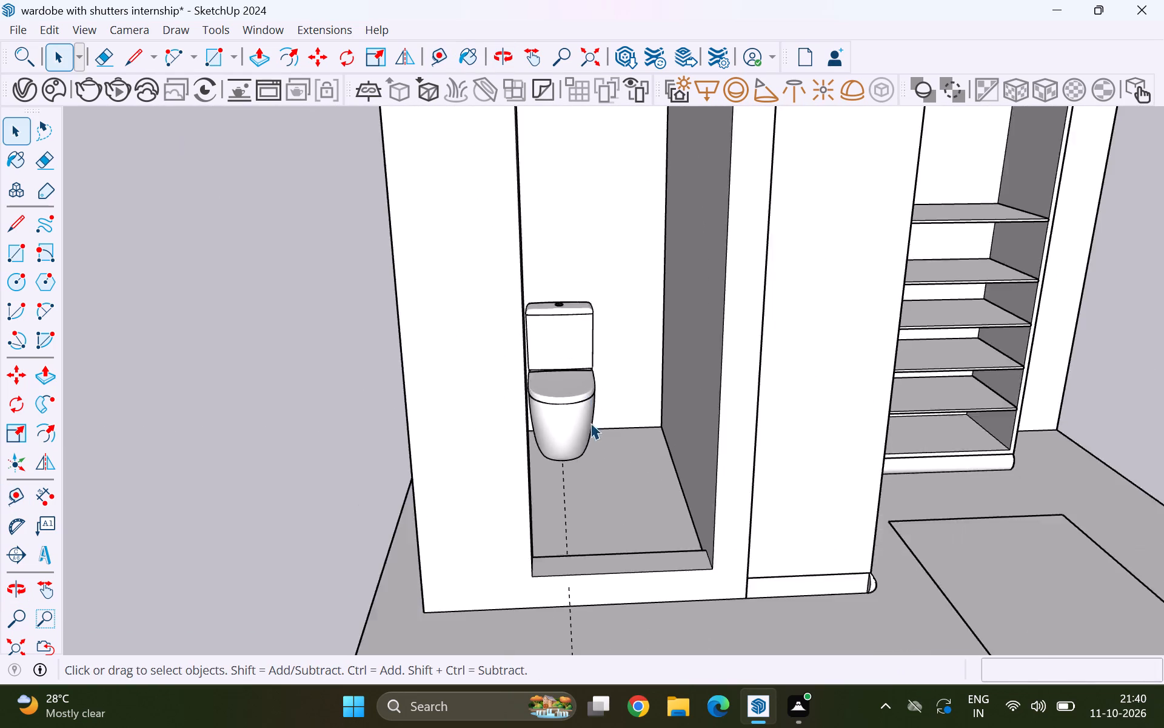
pyautogui.scroll(-2, 590, 423)
pyautogui.moveTo(511, 497); pyautogui.dragTo(1034, 514, button='middle')
pyautogui.moveTo(1039, 514); pyautogui.dragTo(1062, 516, button='middle')
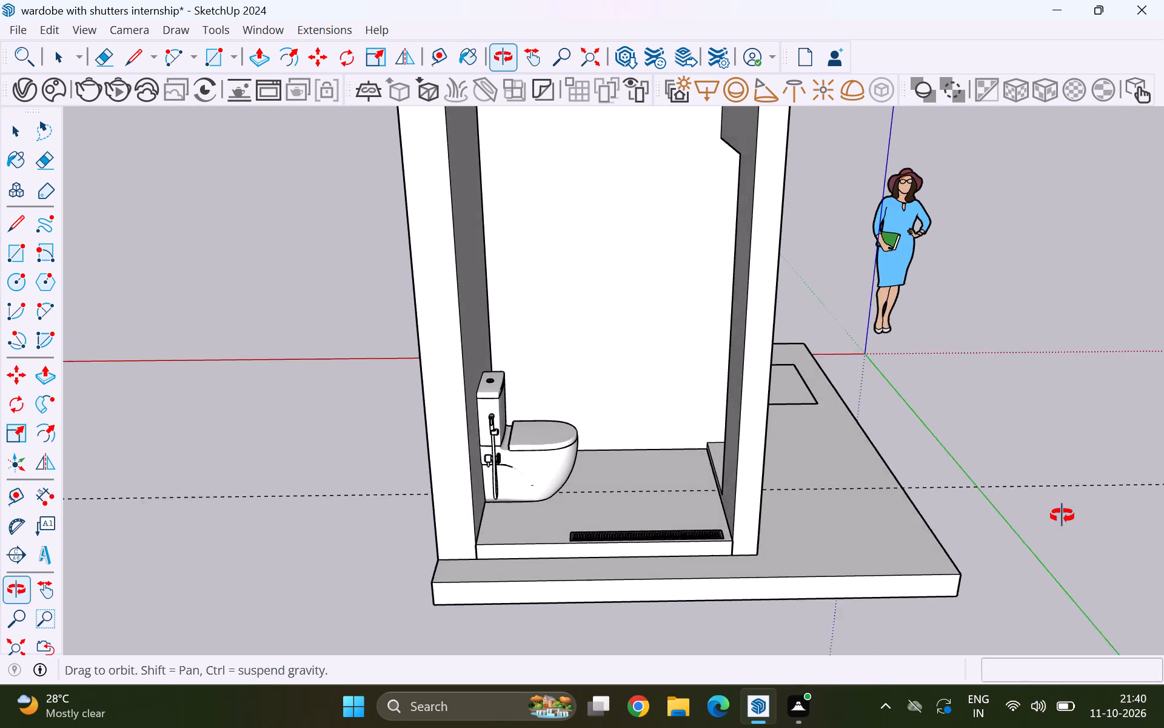
pyautogui.moveTo(1062, 516); pyautogui.dragTo(1078, 514, button='middle')
pyautogui.middleClick(1100, 514)
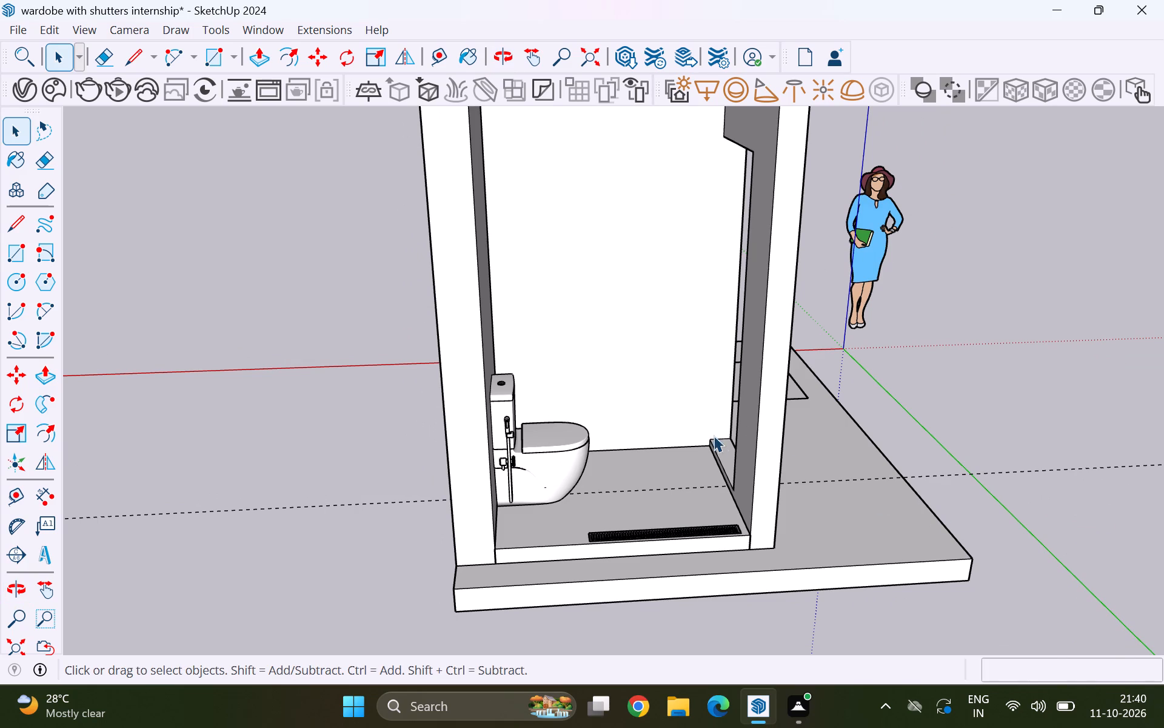
pyautogui.scroll(-4, 718, 440)
pyautogui.moveTo(711, 465); pyautogui.dragTo(771, 440, button='middle')
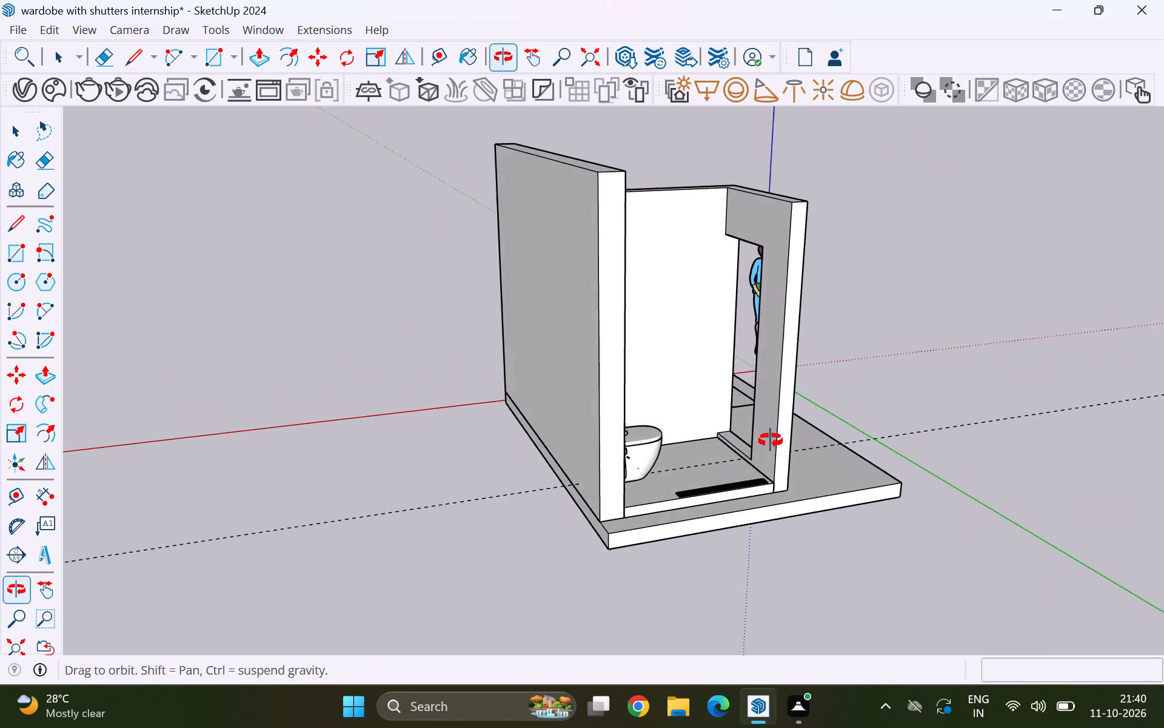
pyautogui.moveTo(771, 440); pyautogui.dragTo(725, 441, button='middle')
pyautogui.scroll(5, 727, 268)
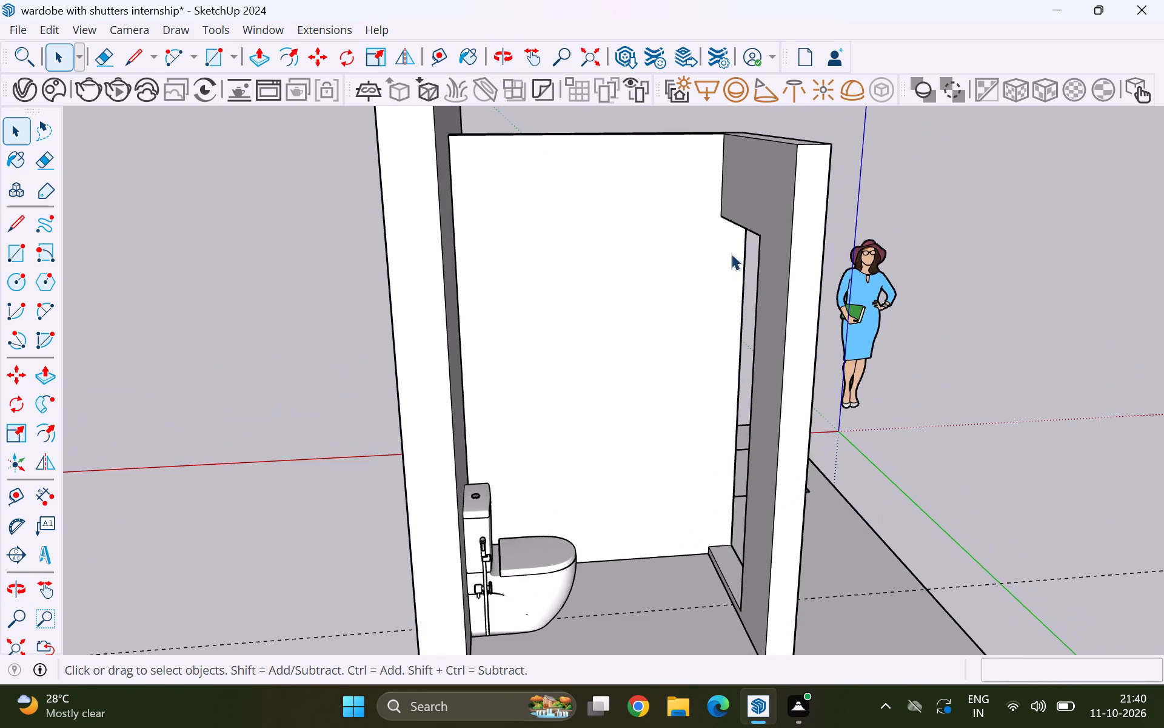
pyautogui.scroll(8, 734, 244)
pyautogui.scroll(-11, 722, 209)
pyautogui.scroll(-3, 697, 253)
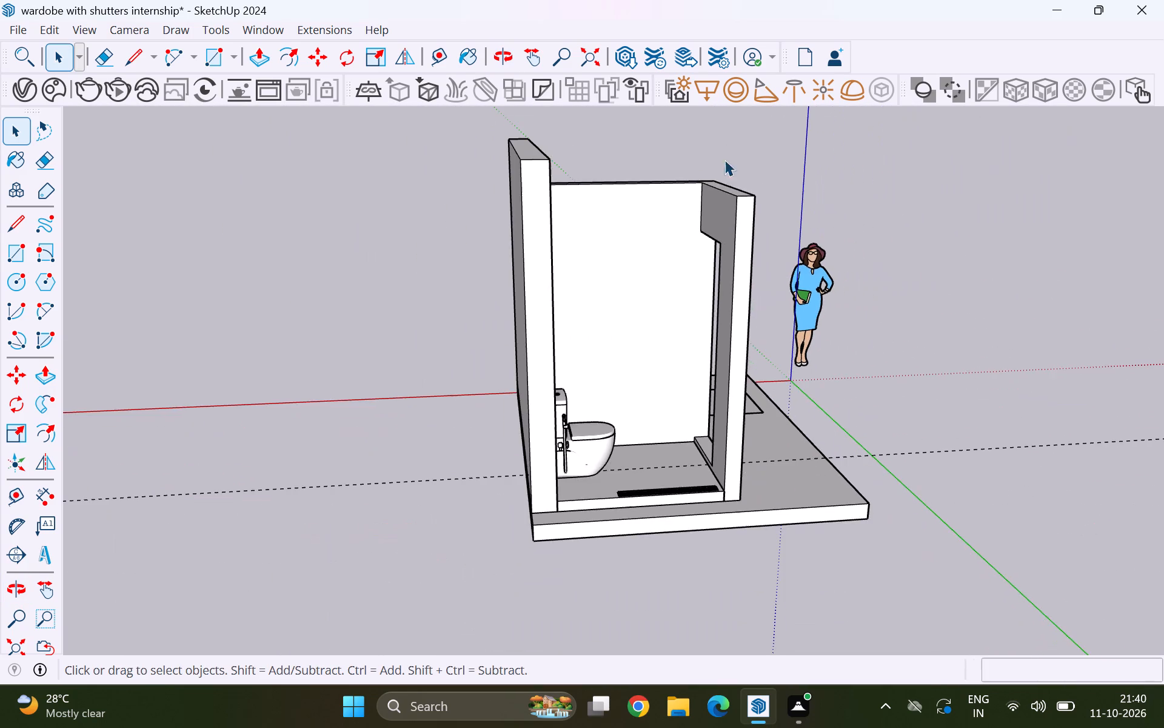
# Measure the thickness of the front wall at its top inner corner.
pyautogui.moveTo(725, 134); pyautogui.dragTo(675, 354, button='middle')
pyautogui.scroll(11, 717, 196)
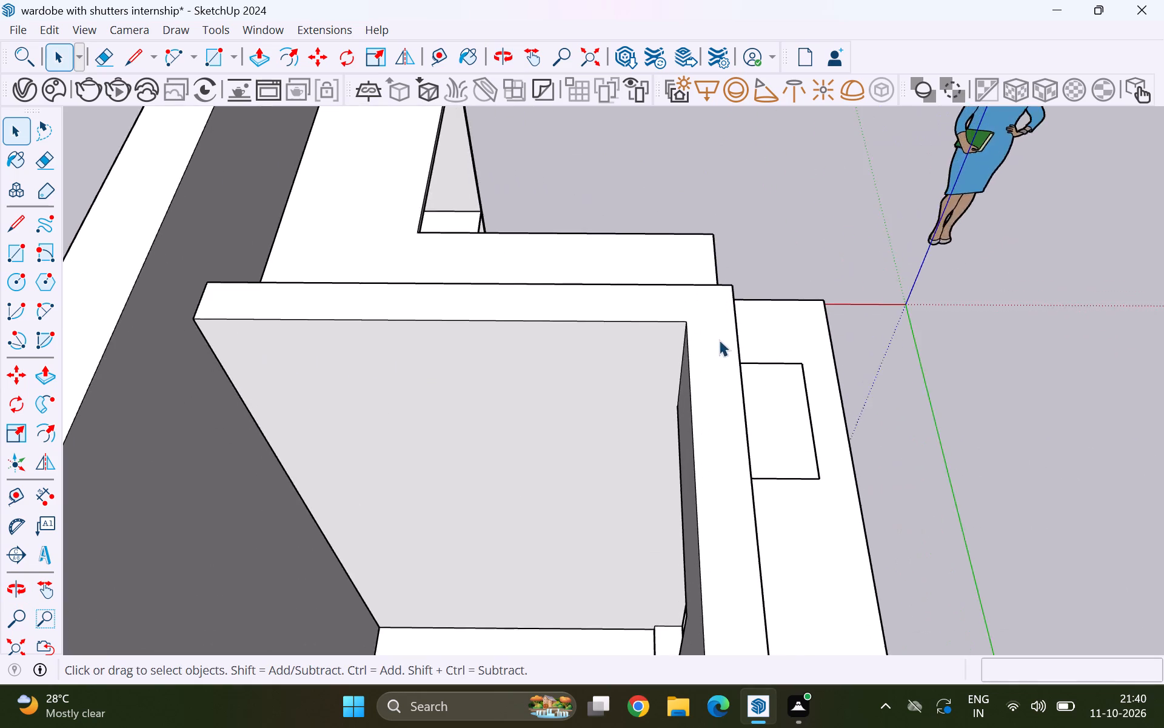
pyautogui.scroll(8, 719, 340)
pyautogui.press('t')
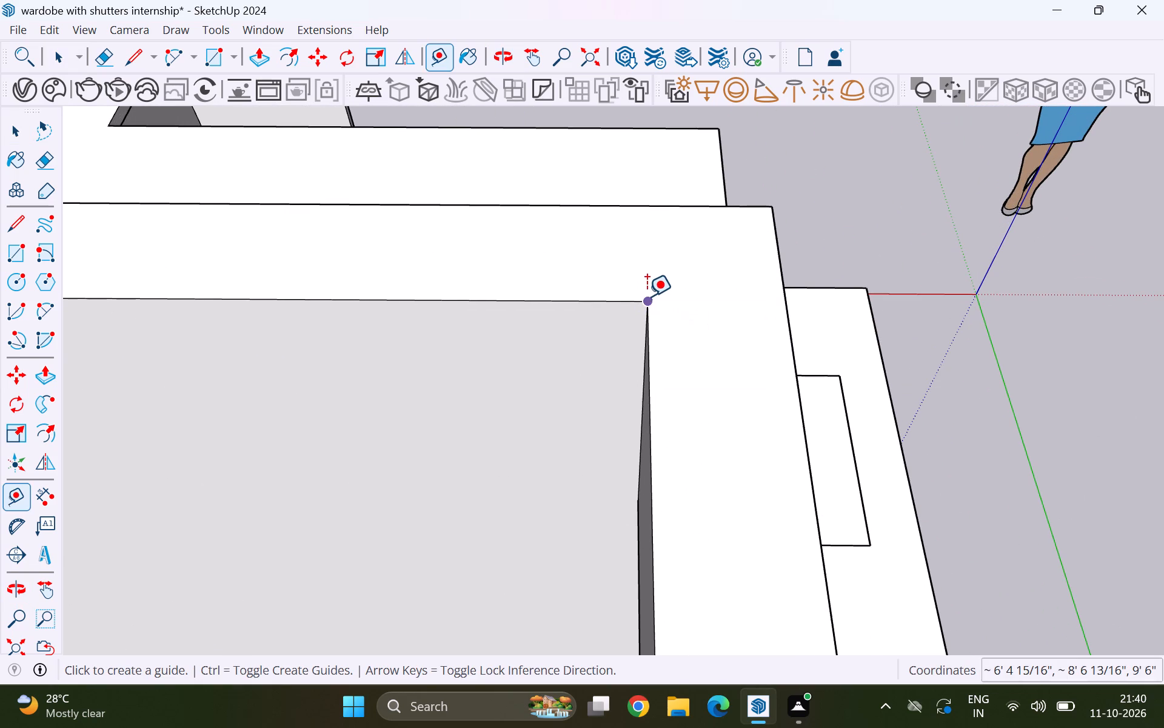
pyautogui.click(647, 296)
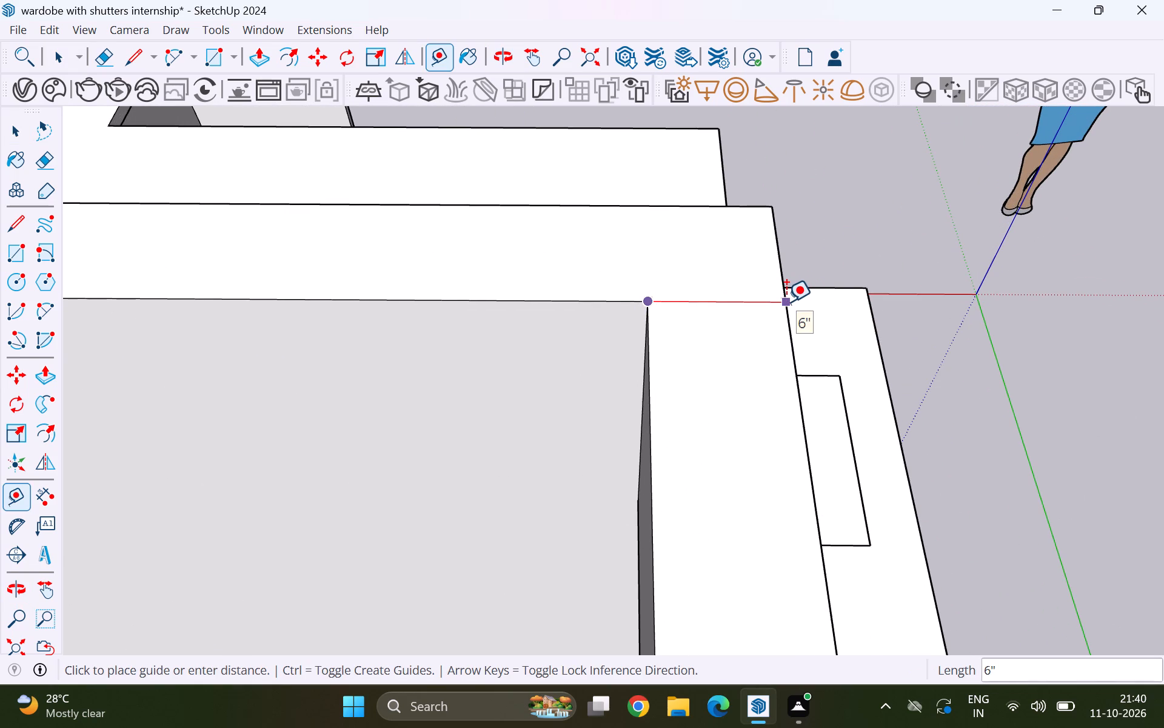
pyautogui.press('space')
# Place a vertical guide on the partition wall 6" inward from its edge at the doorway, towards the toilet.
pyautogui.scroll(-11, 865, 265)
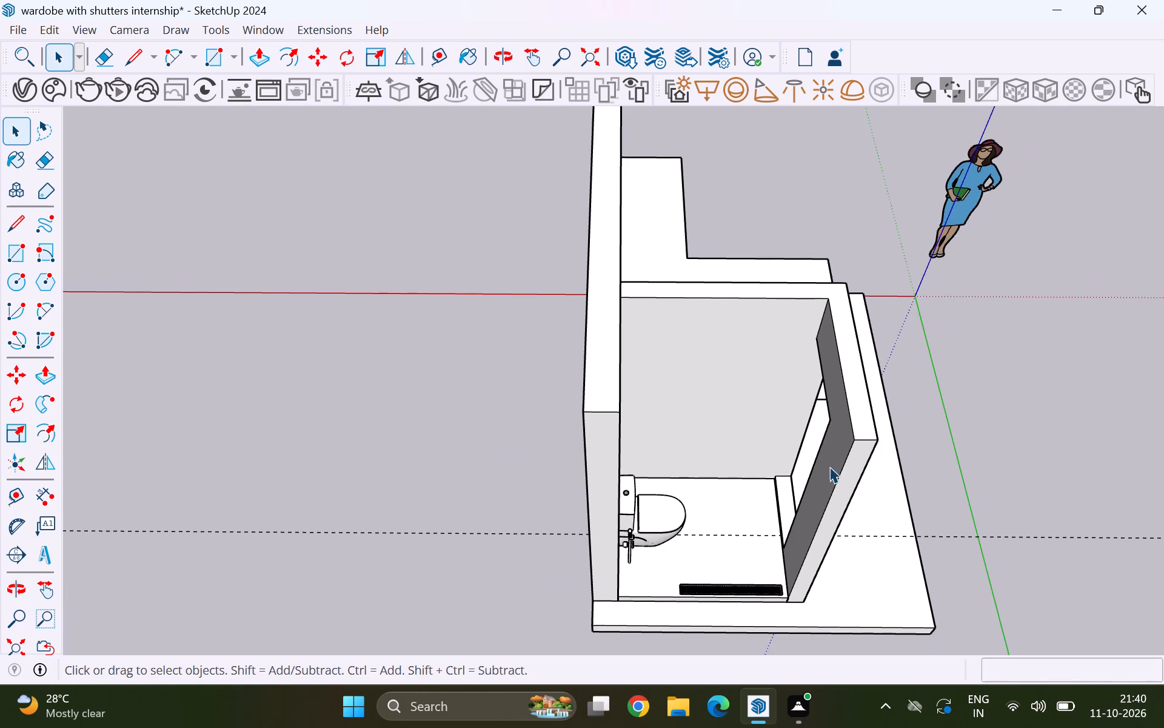
pyautogui.moveTo(824, 473); pyautogui.dragTo(829, 332, button='middle')
pyautogui.scroll(6, 799, 351)
pyautogui.moveTo(804, 419); pyautogui.dragTo(804, 397, button='middle')
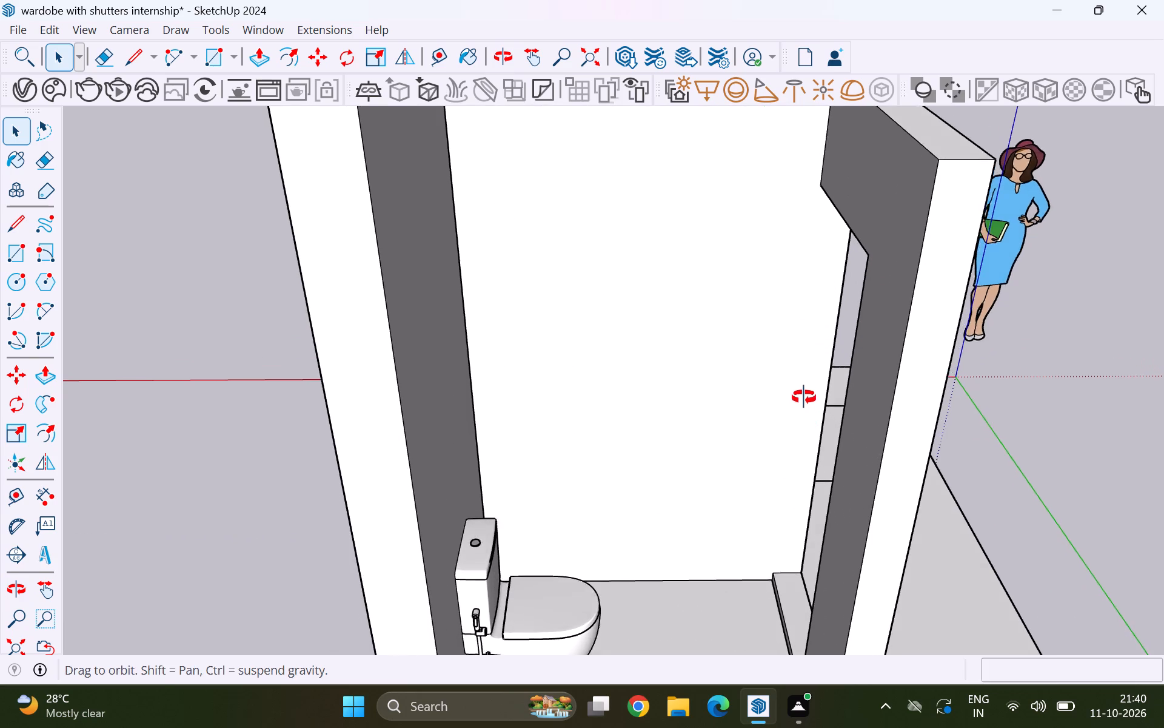
pyautogui.moveTo(804, 397); pyautogui.dragTo(811, 368, button='middle')
pyautogui.press('t')
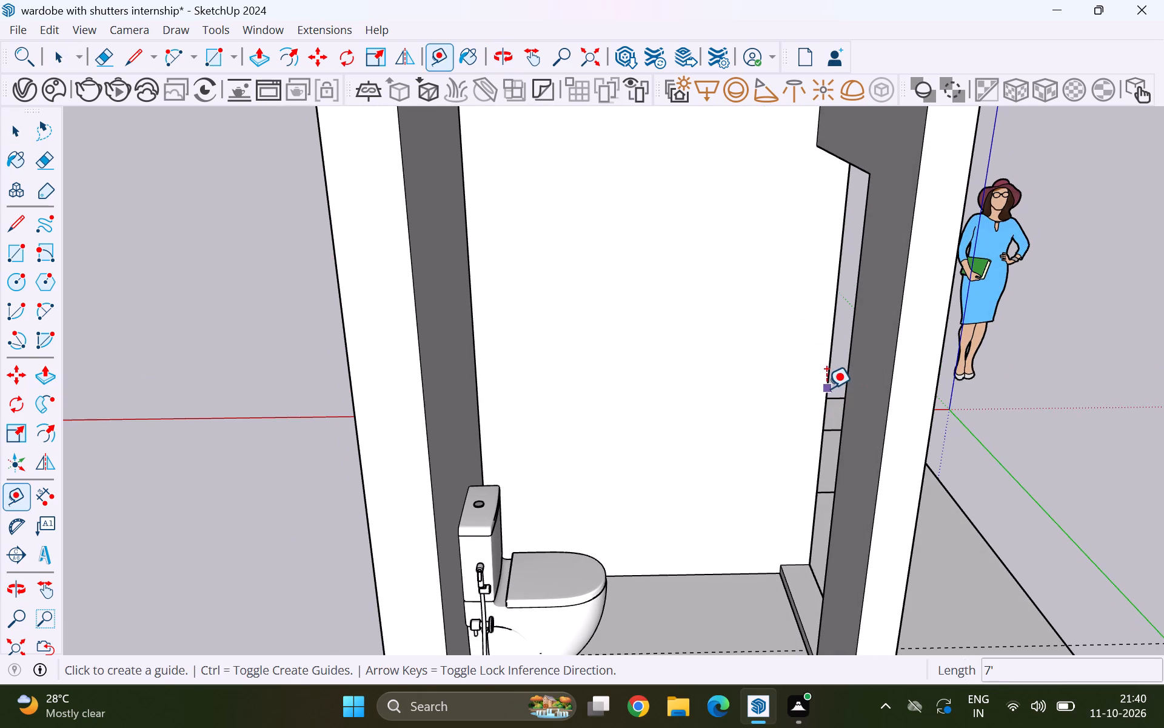
pyautogui.click(826, 388)
pyautogui.press('6')
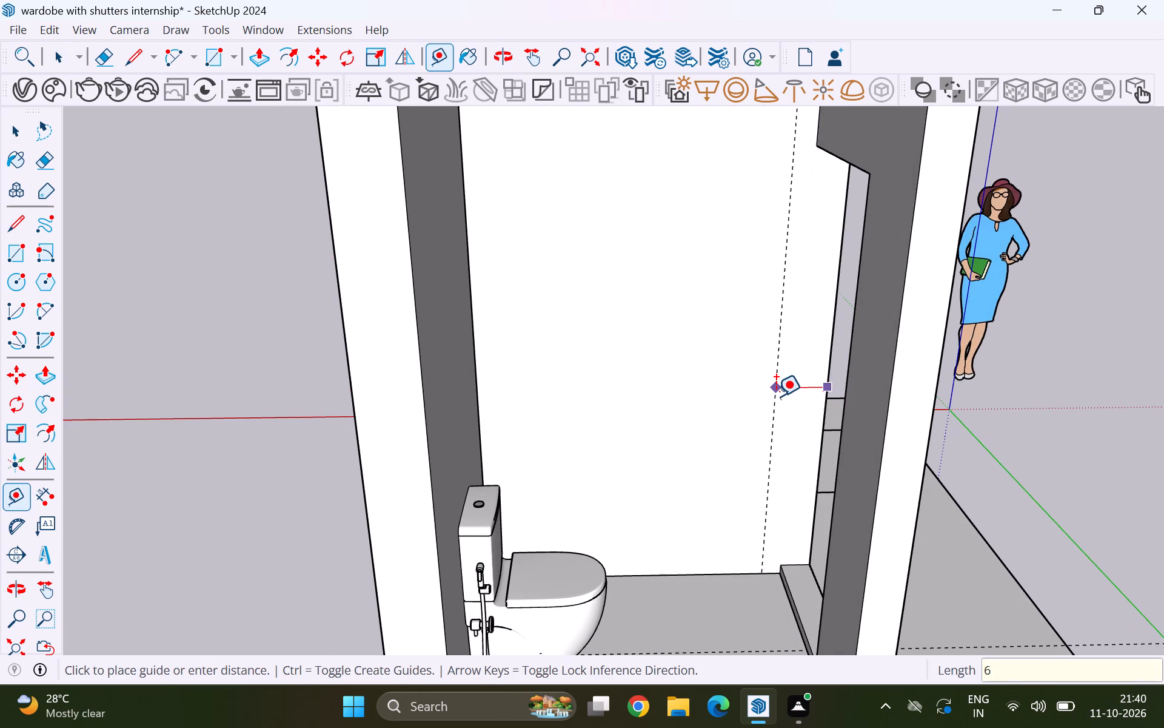
pyautogui.press('Return')
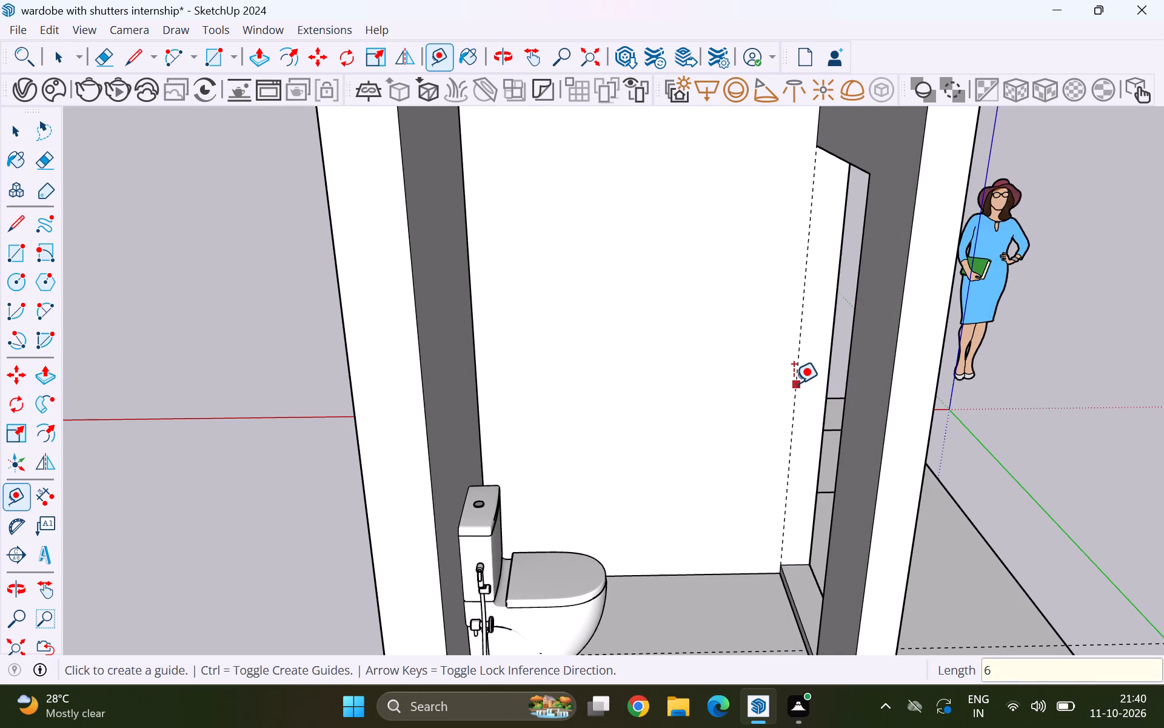
# Place a vertical guide on the partition wall 18" from the existing doorway-side guide, towards the toilet.
pyautogui.click(794, 383)
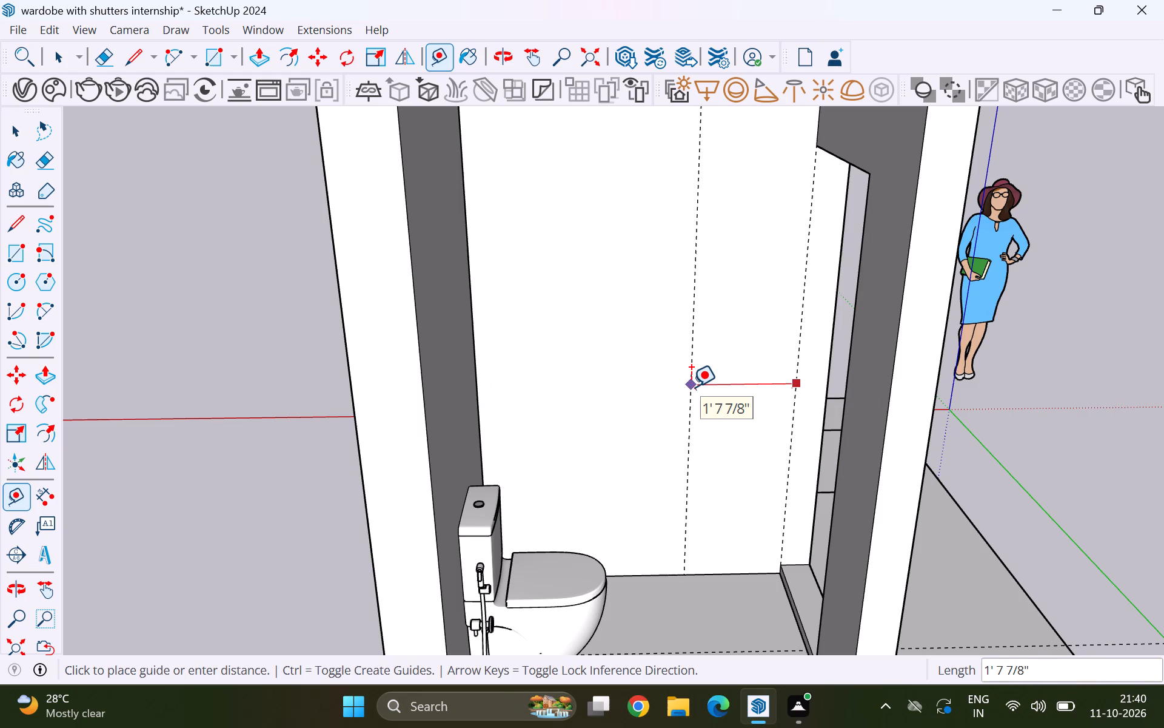
pyautogui.write('18')
pyautogui.press('Return')
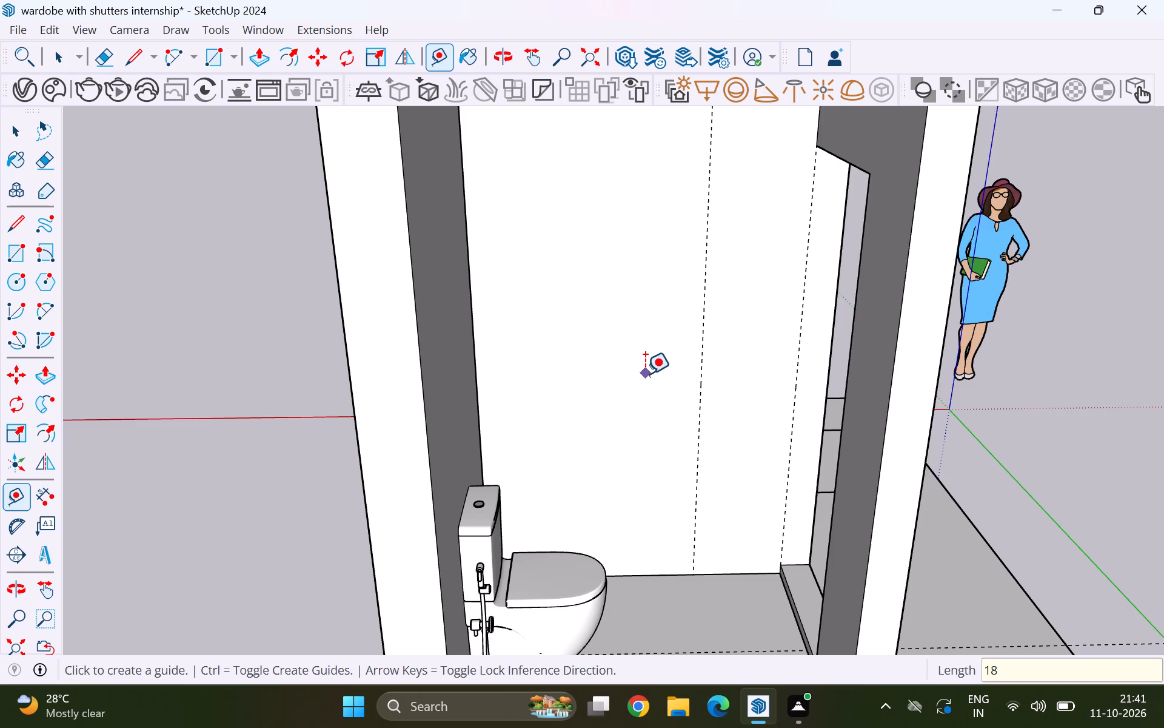
# Place another vertical guide on the partition wall 6" beyond the 18" offset guide, towards the toilet.
pyautogui.scroll(-2, 646, 379)
pyautogui.moveTo(692, 447); pyautogui.dragTo(659, 440, button='middle')
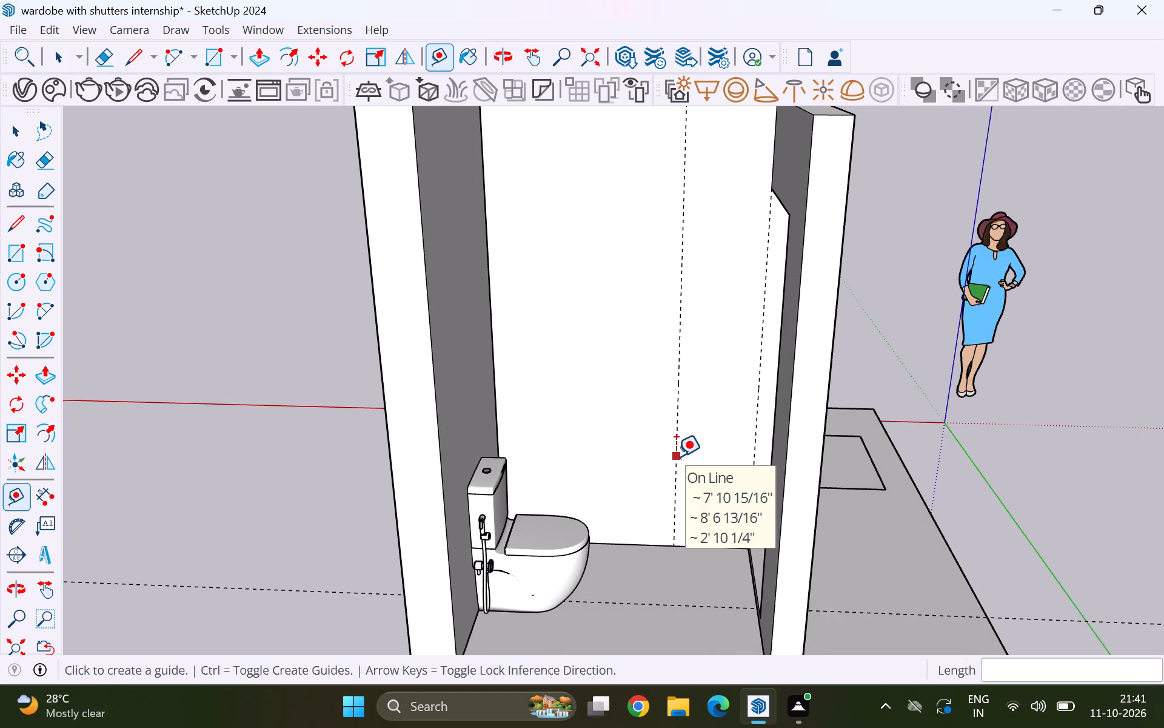
pyautogui.click(675, 451)
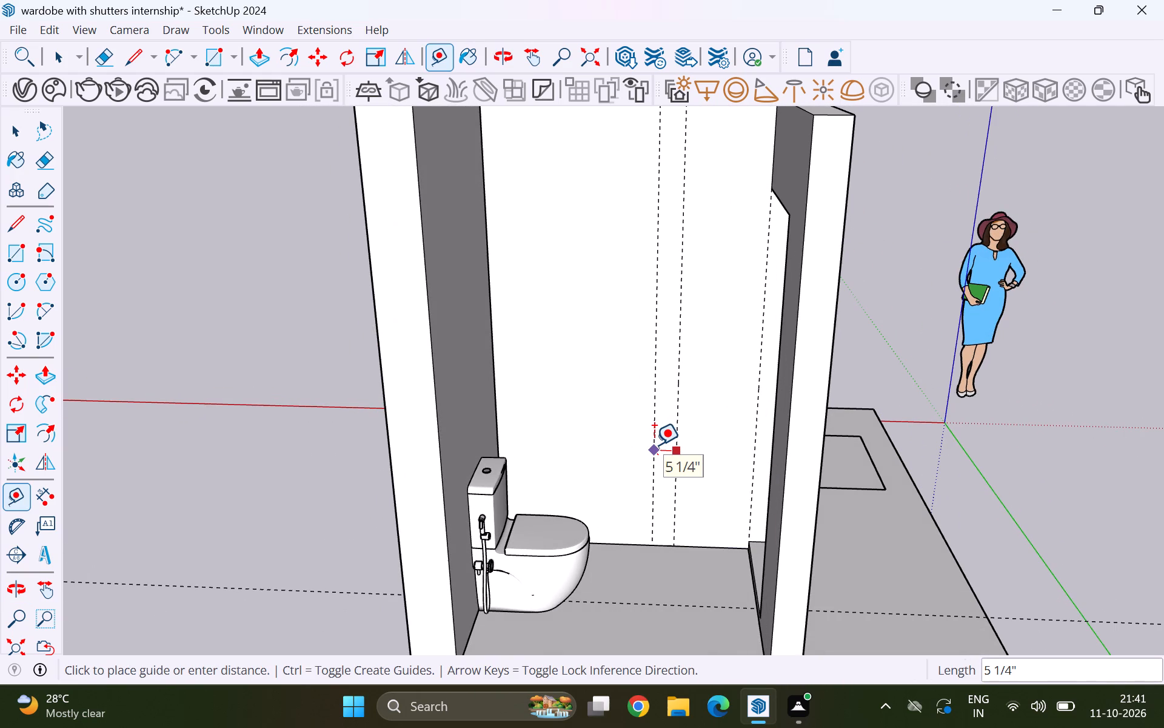
pyautogui.press('6')
pyautogui.press('Return')
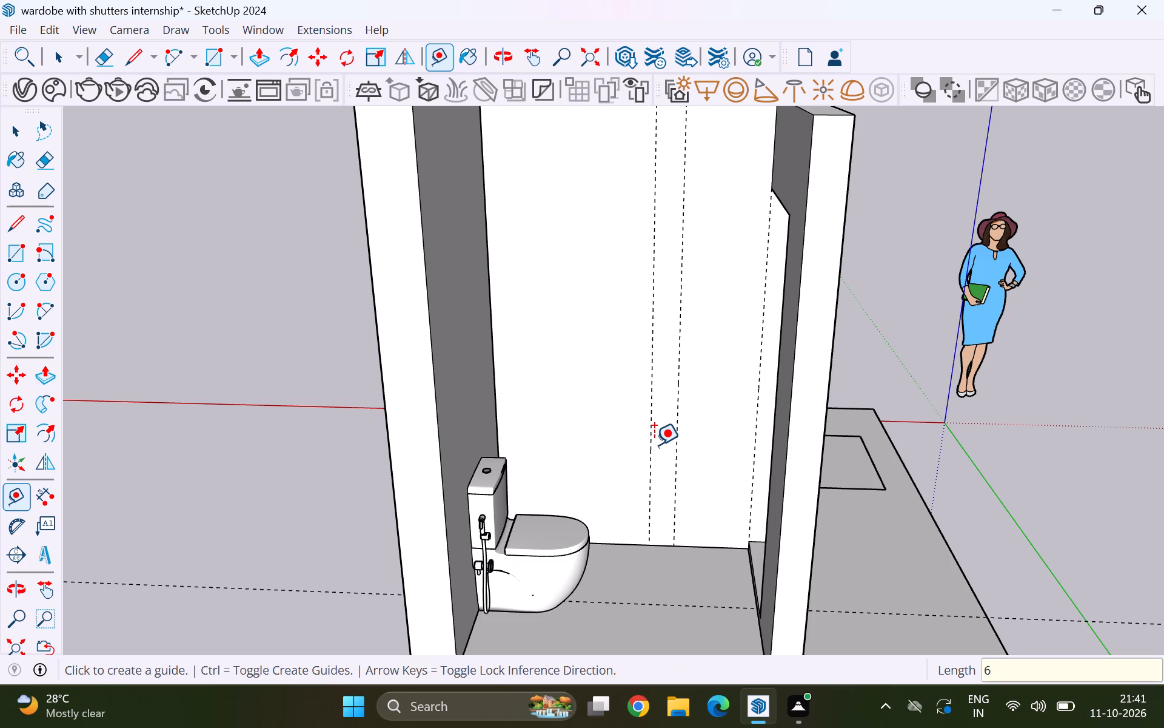
# Erase the middle vertical guide on the partition wall, keeping the outer two.
pyautogui.press('space')
pyautogui.press('e')
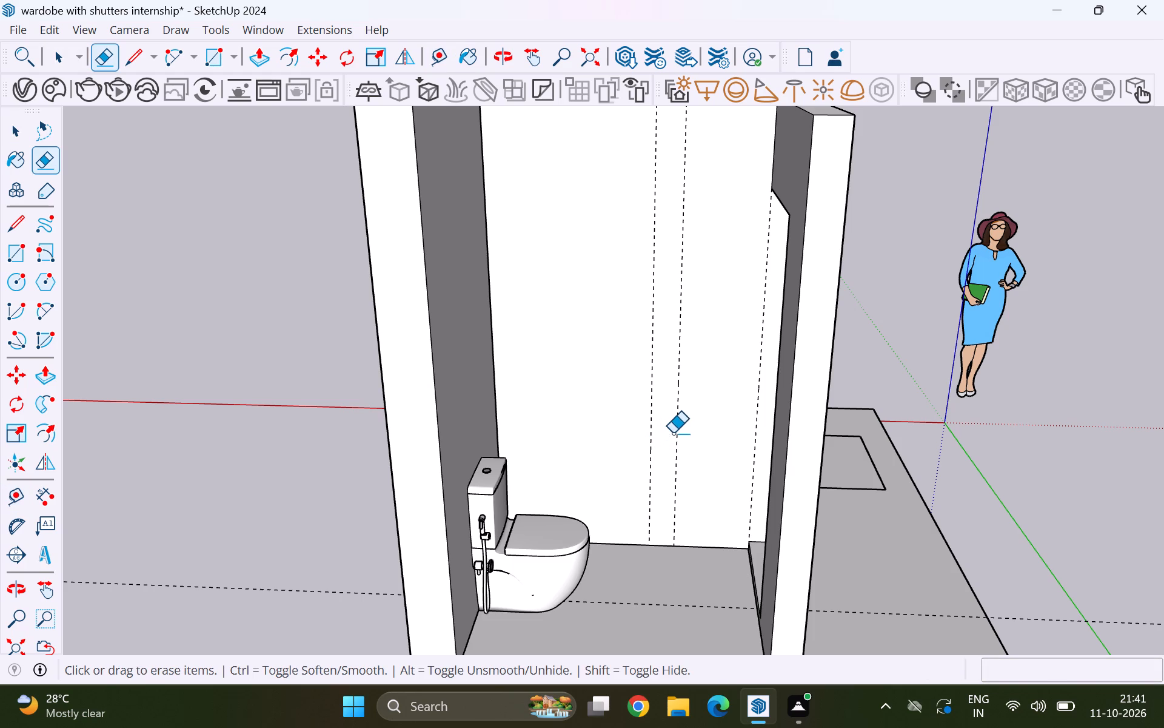
pyautogui.moveTo(669, 436); pyautogui.dragTo(688, 436)
pyautogui.press('space')
# Examine the toilet enclosure and its remaining wall guides from the open side and through the doorway.
pyautogui.scroll(-5, 693, 449)
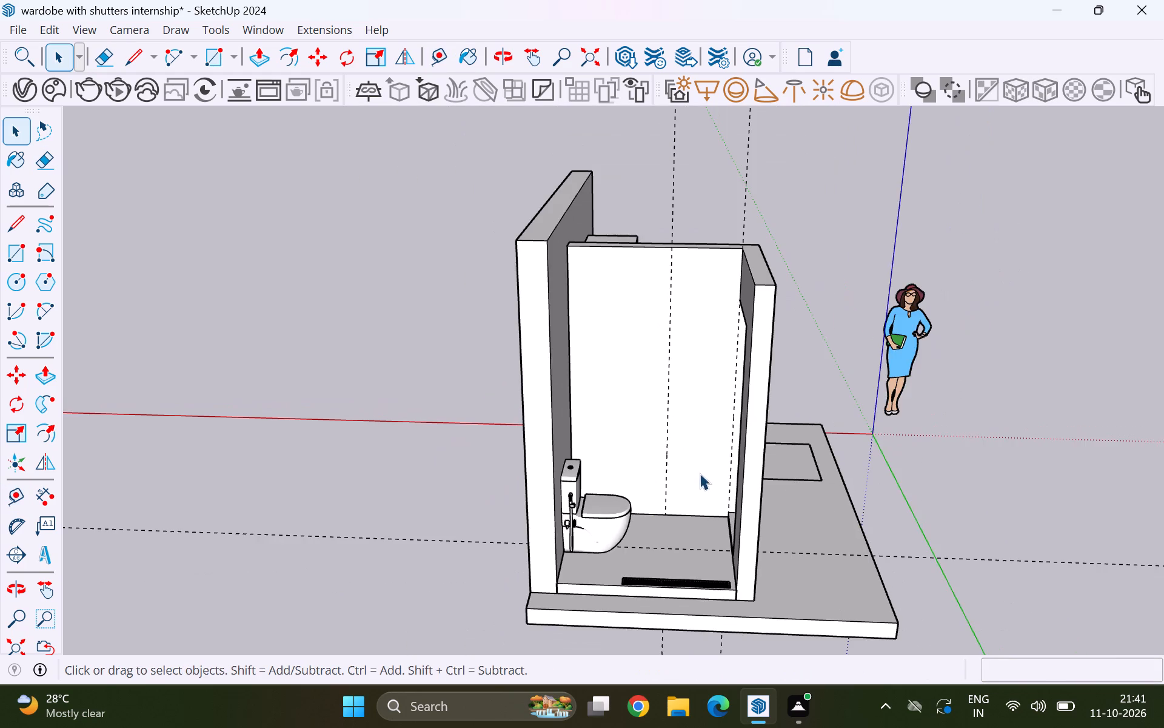
pyautogui.scroll(-4, 700, 477)
pyautogui.moveTo(733, 473); pyautogui.dragTo(340, 467, button='middle')
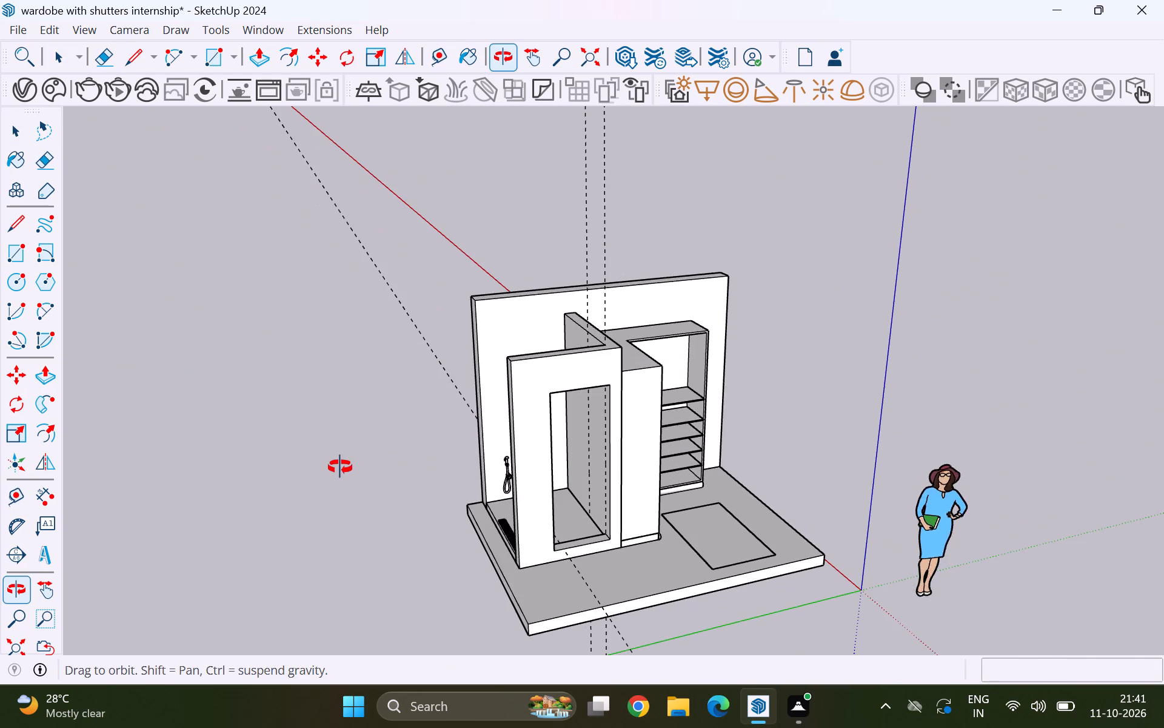
pyautogui.moveTo(340, 467); pyautogui.dragTo(669, 452, button='middle')
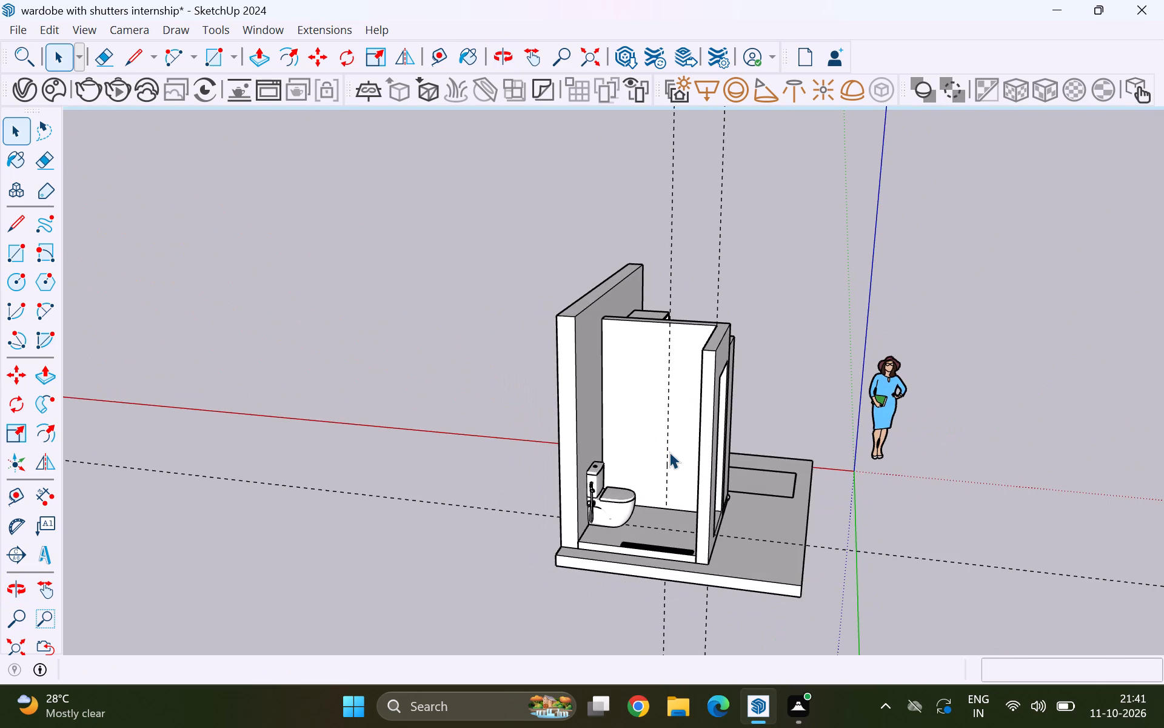
pyautogui.scroll(4, 643, 436)
pyautogui.moveTo(701, 489); pyautogui.dragTo(343, 505, button='middle')
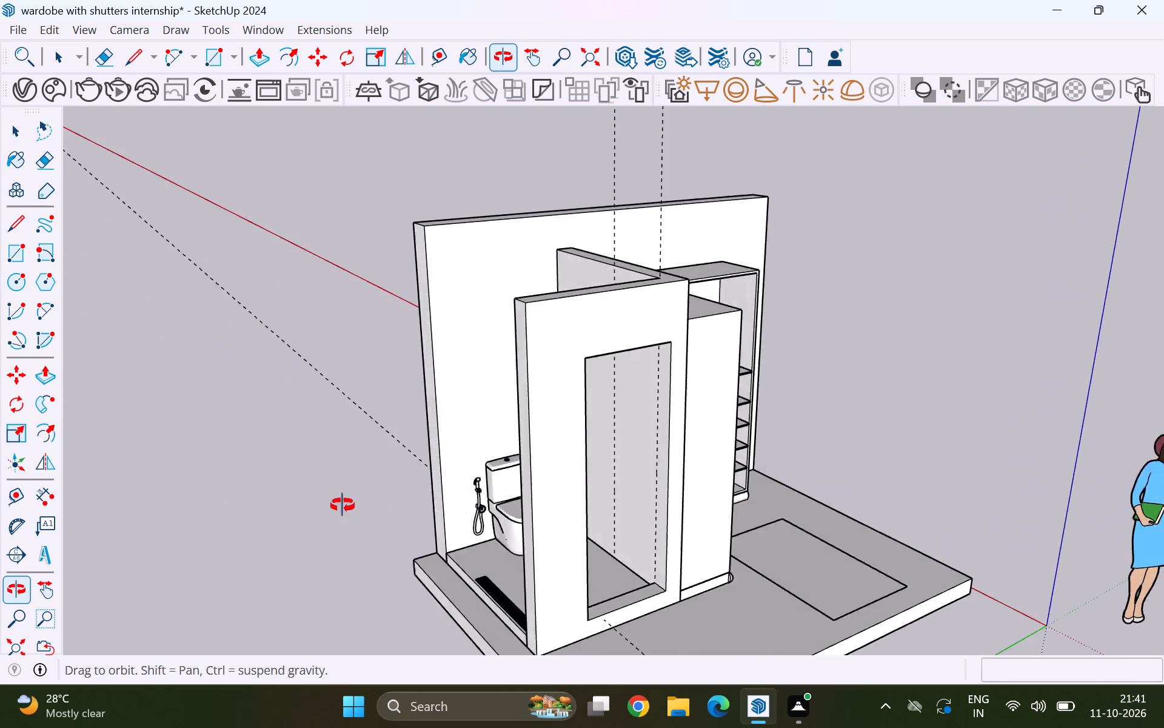
pyautogui.moveTo(343, 505); pyautogui.dragTo(217, 491, button='middle')
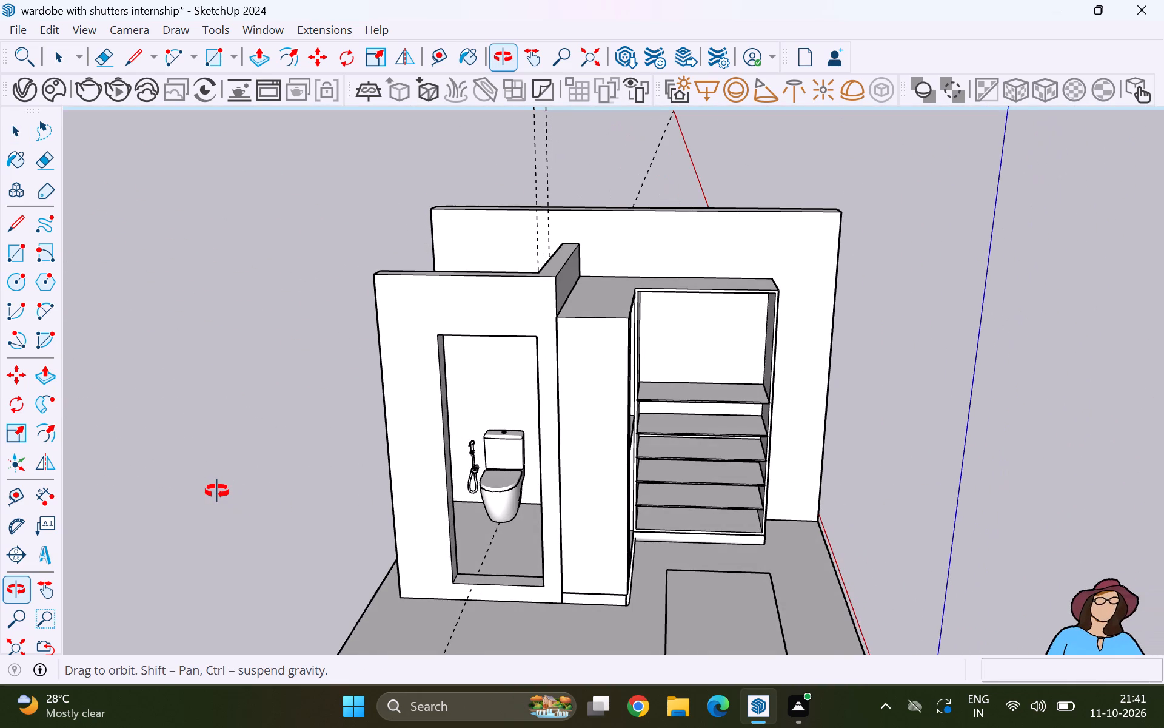
pyautogui.moveTo(217, 491); pyautogui.dragTo(350, 470, button='middle')
pyautogui.moveTo(570, 443); pyautogui.dragTo(667, 447, button='middle')
pyautogui.scroll(1, 445, 474)
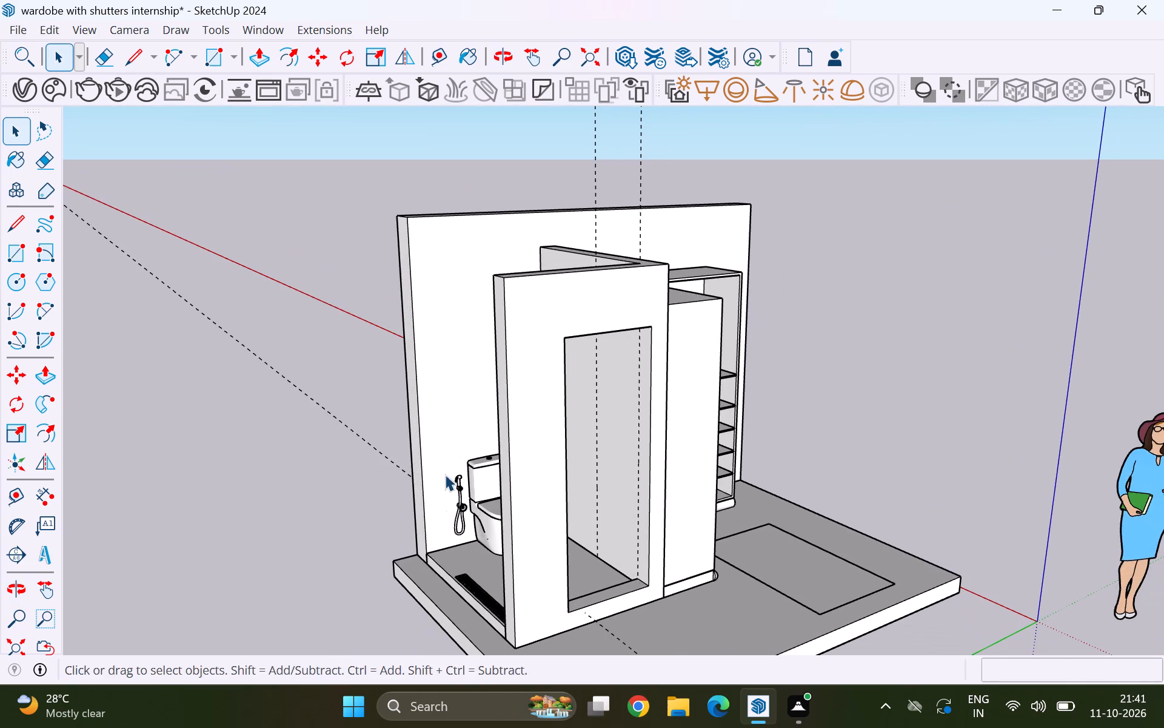
pyautogui.moveTo(470, 476); pyautogui.dragTo(577, 476, button='middle')
# Search 3D Warehouse for "shower" models.
pyautogui.click(261, 25)
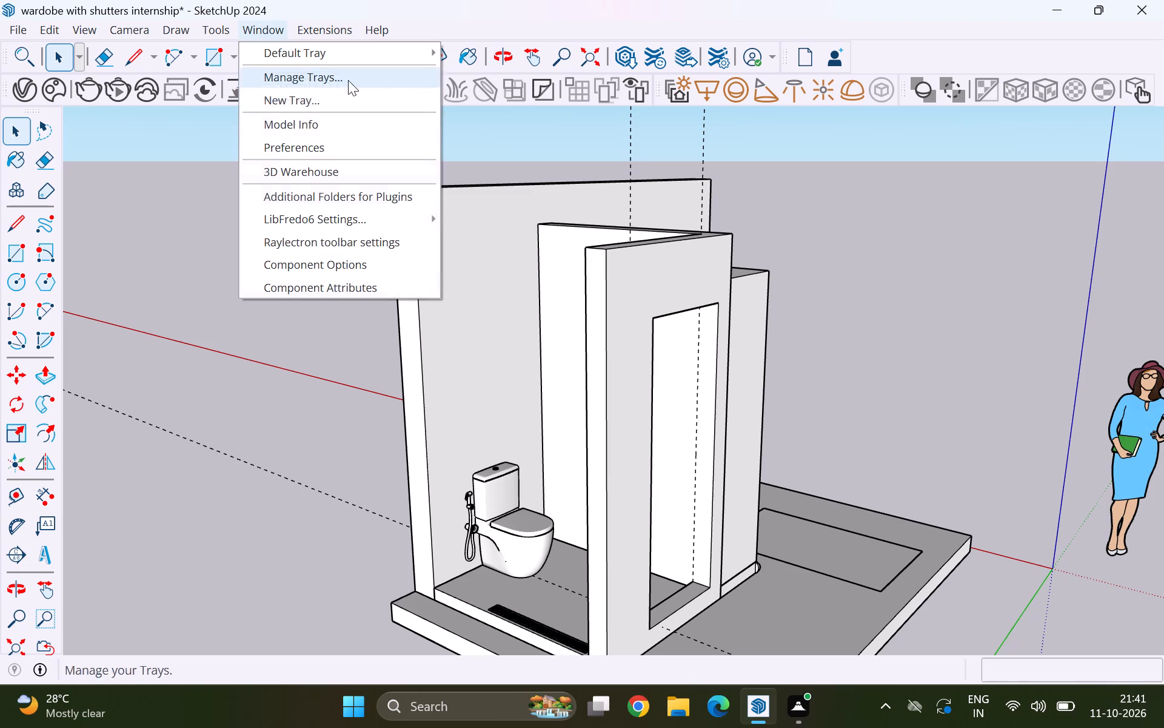
pyautogui.click(320, 174)
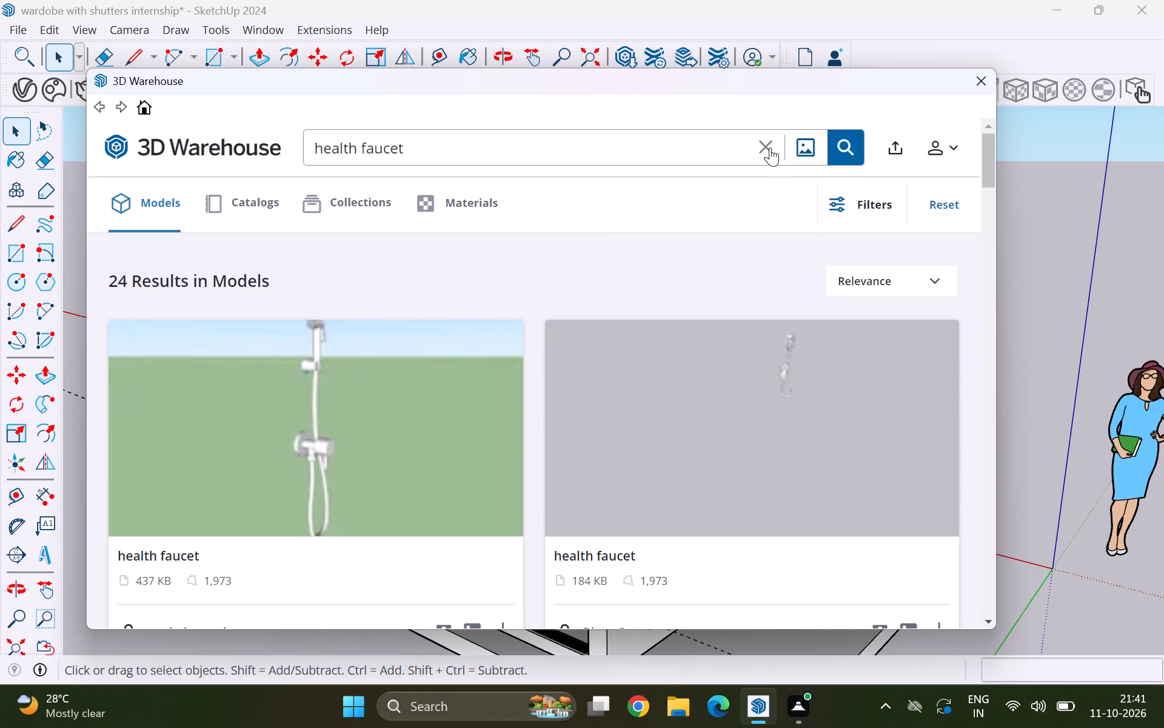
pyautogui.click(763, 150)
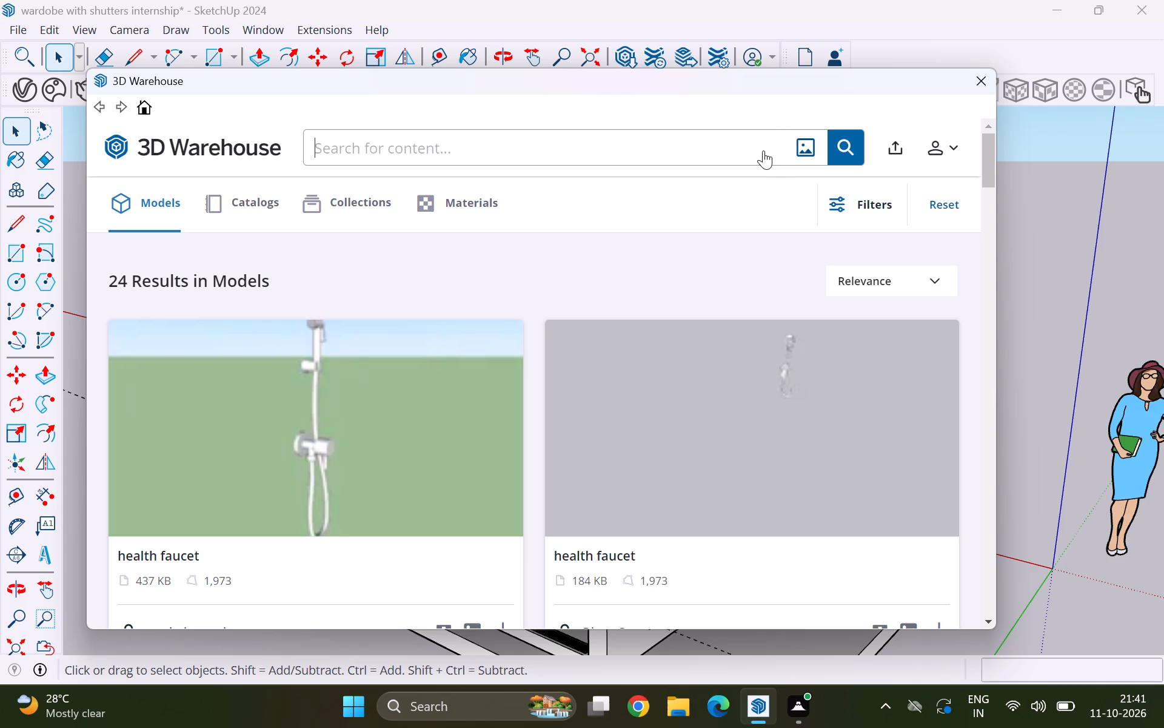
pyautogui.click(424, 145)
pyautogui.write('shower')
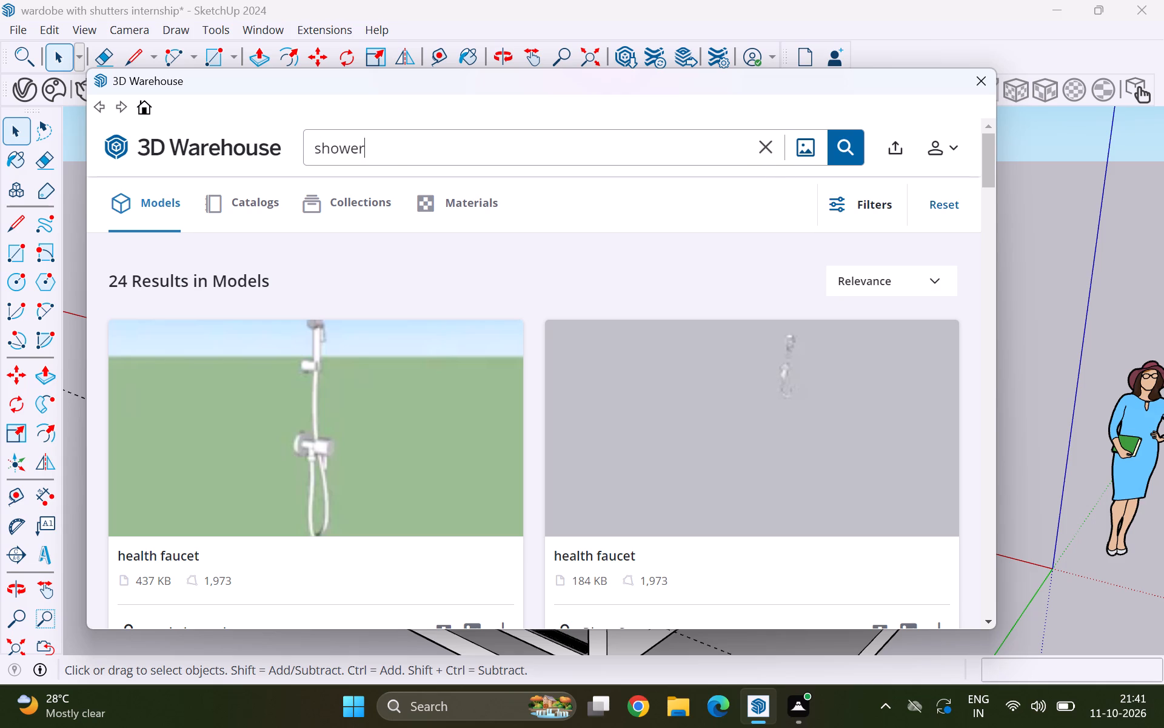
pyautogui.press('Return')
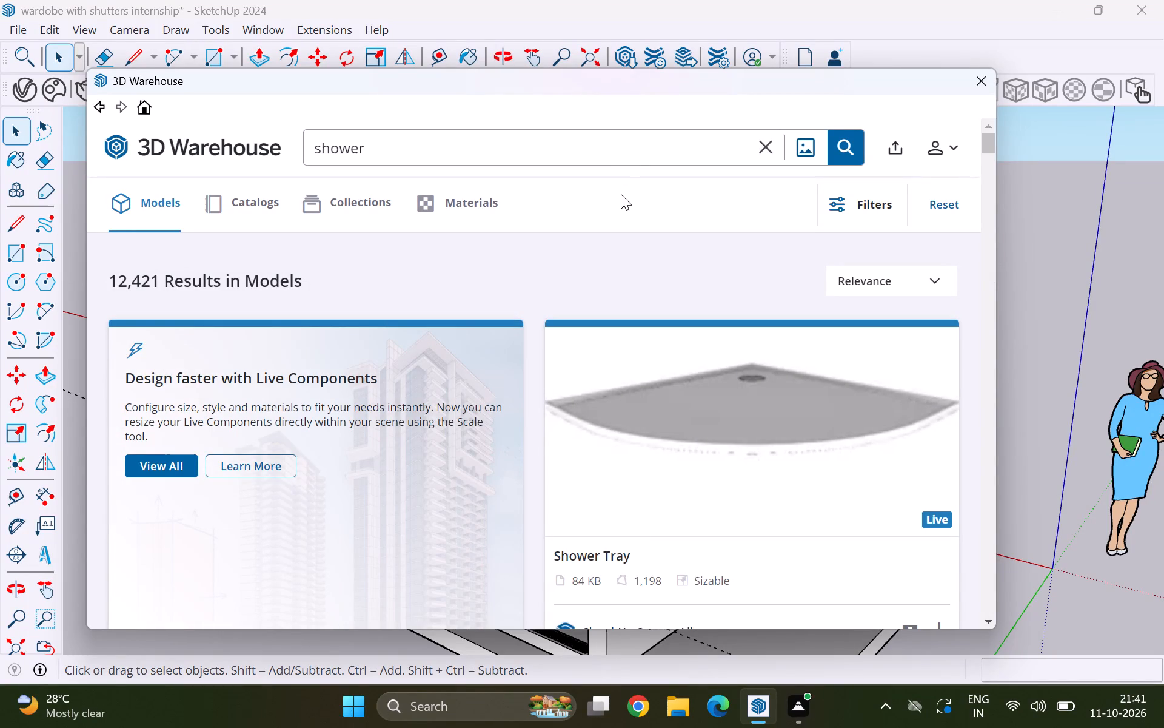
# Browse the 3D Warehouse shower results, comparing wall-mounted sets that combine an overhead rain head with a hand shower.
pyautogui.scroll(-3, 618, 291)
pyautogui.scroll(-5, 609, 358)
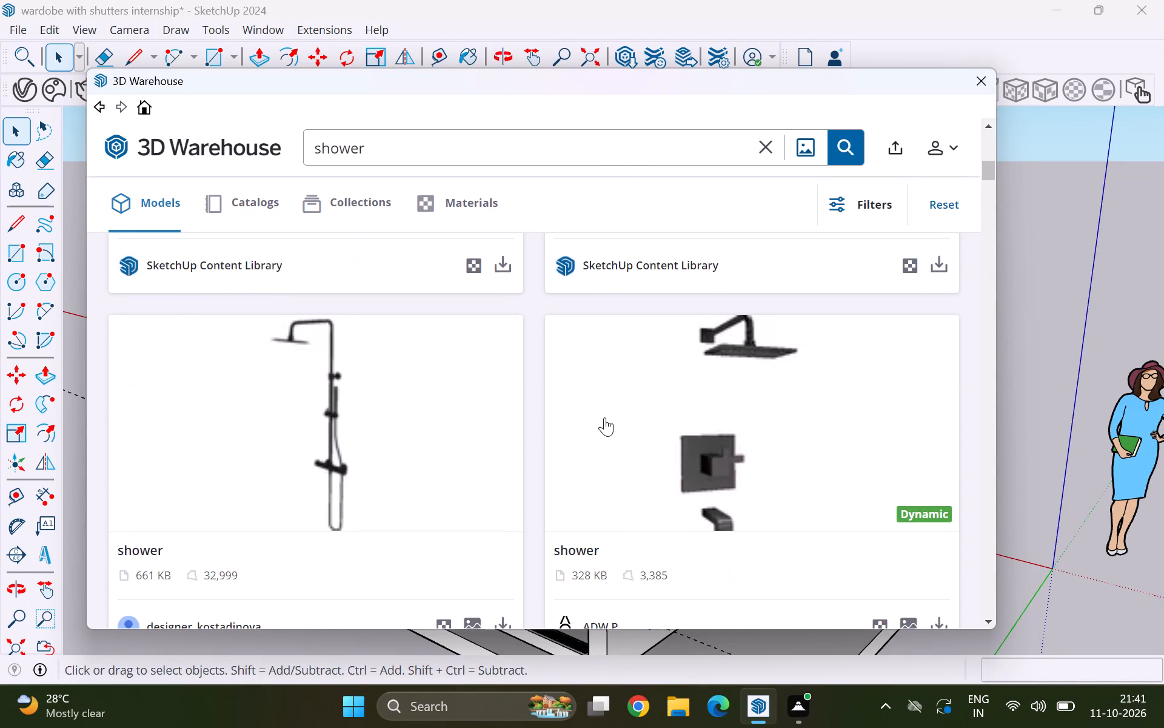
pyautogui.scroll(-1, 604, 417)
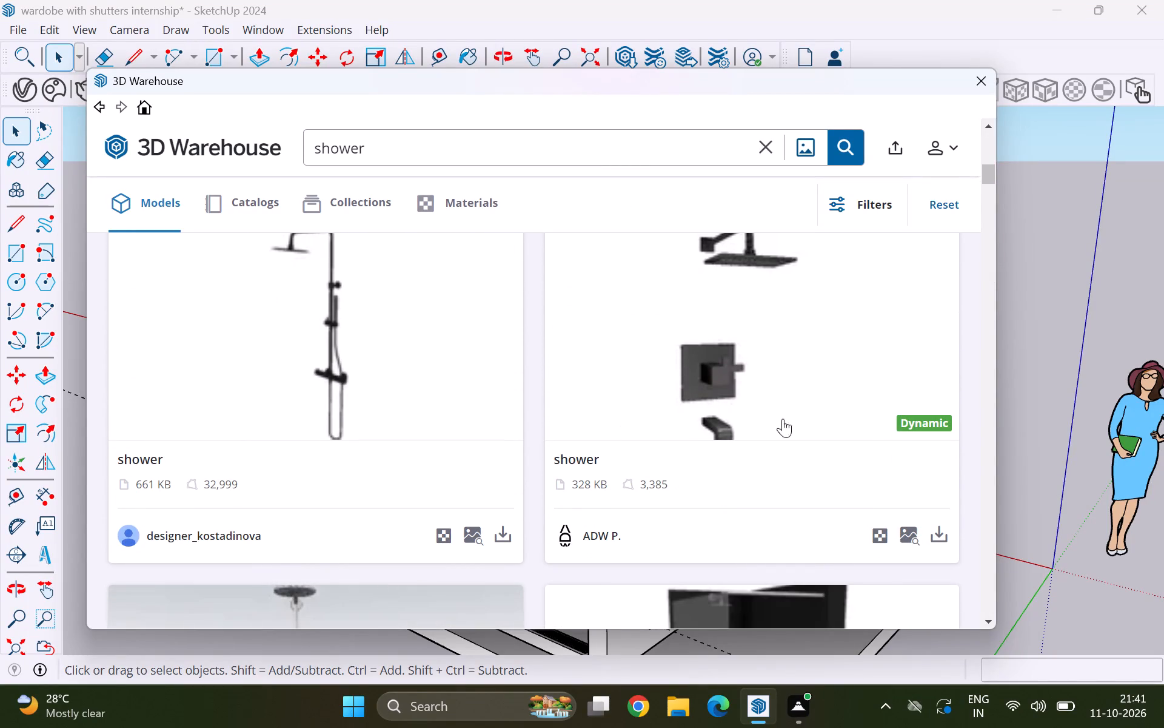
pyautogui.scroll(-2, 535, 453)
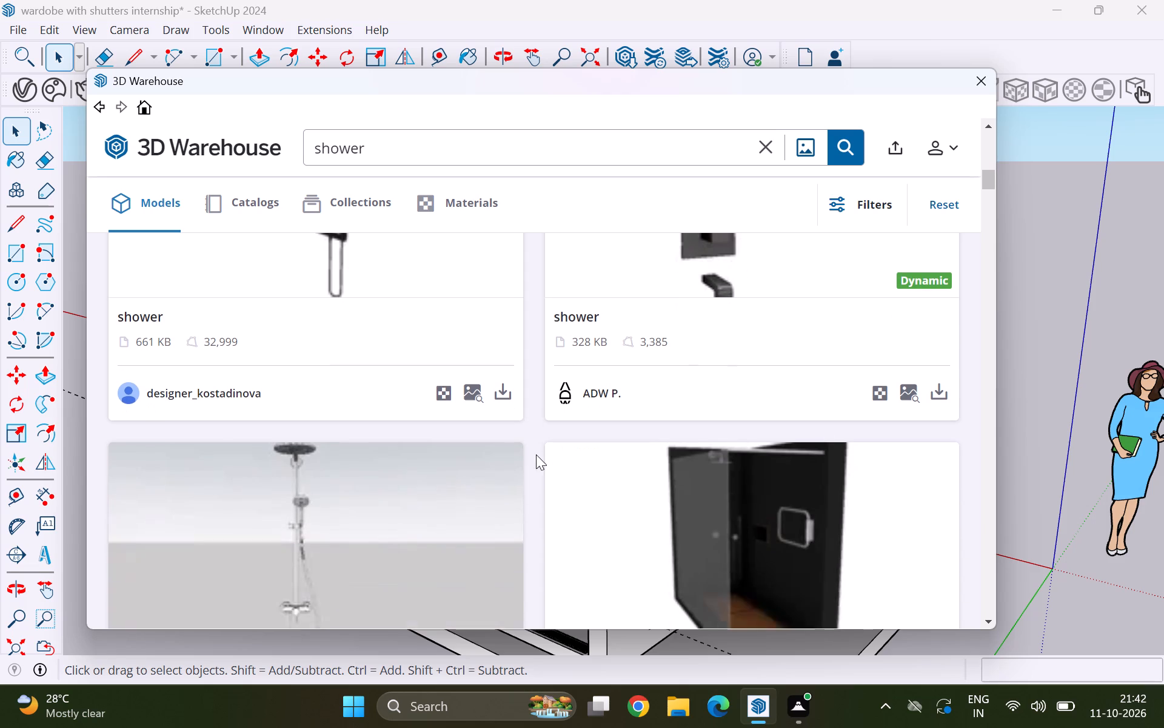
pyautogui.scroll(4, 535, 448)
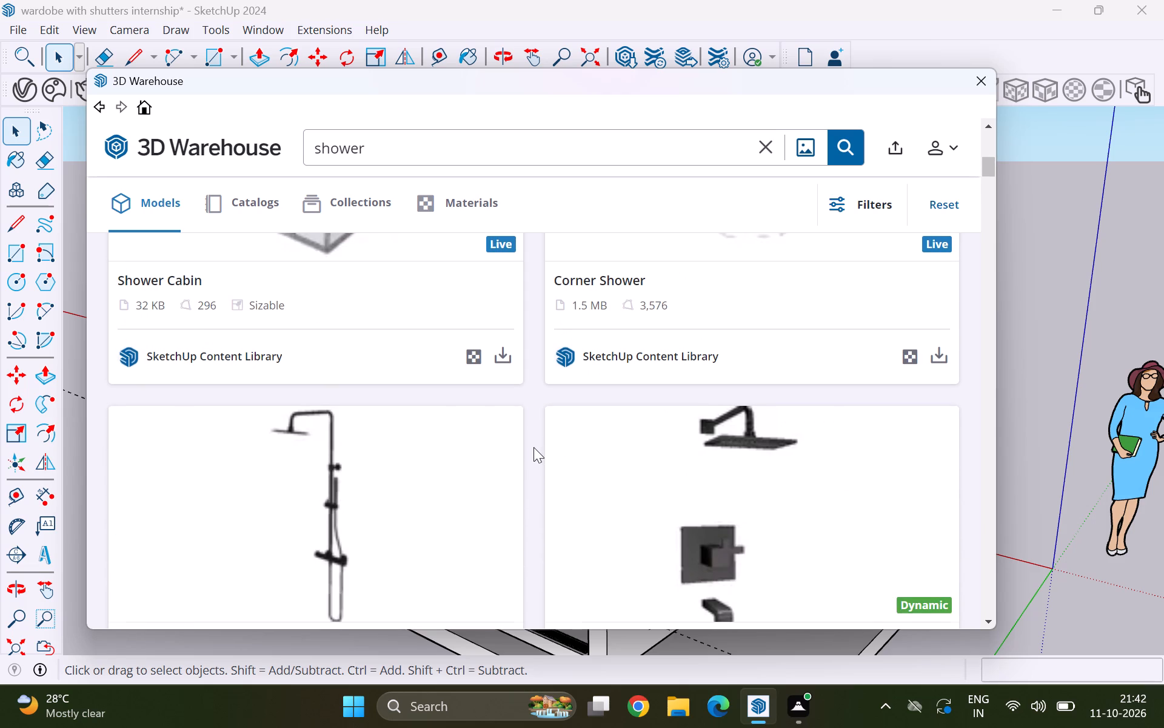
pyautogui.scroll(-10, 533, 448)
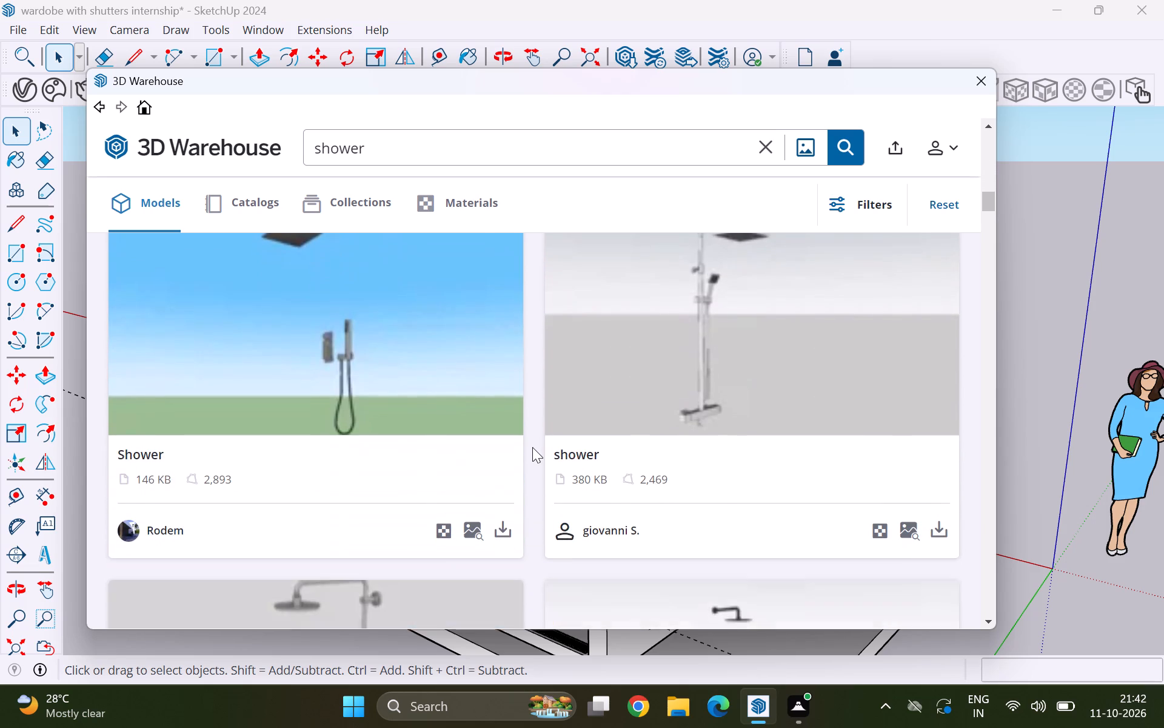
pyautogui.scroll(-5, 532, 447)
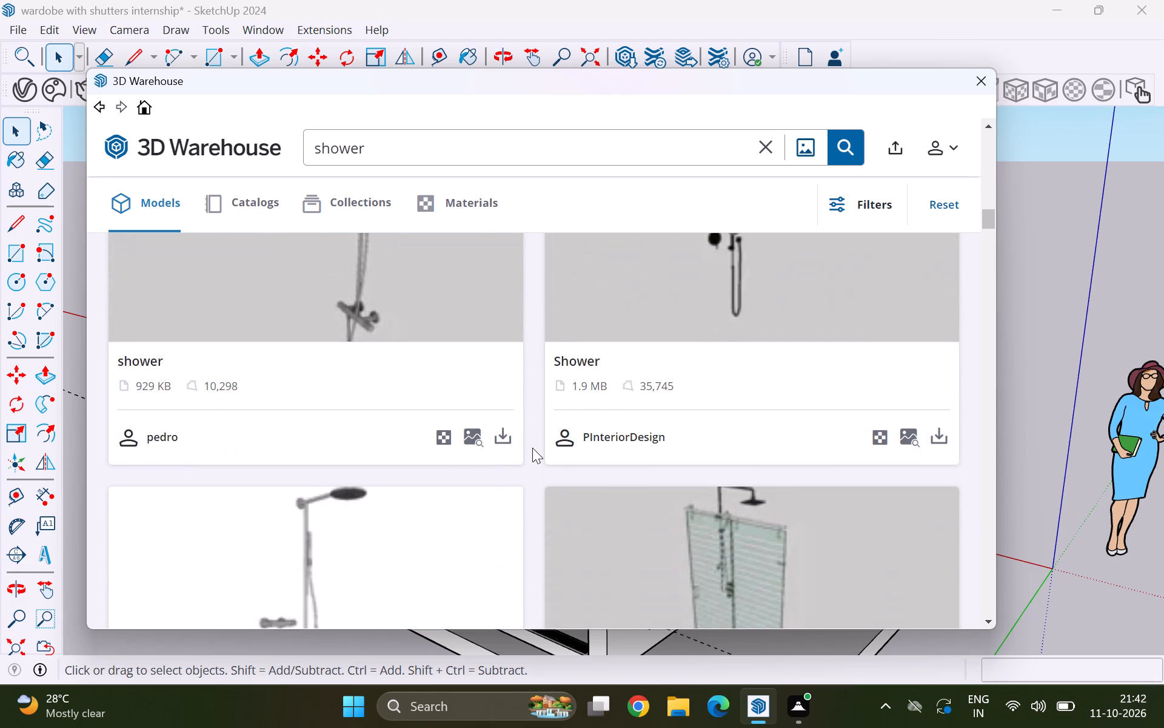
pyautogui.scroll(-7, 549, 435)
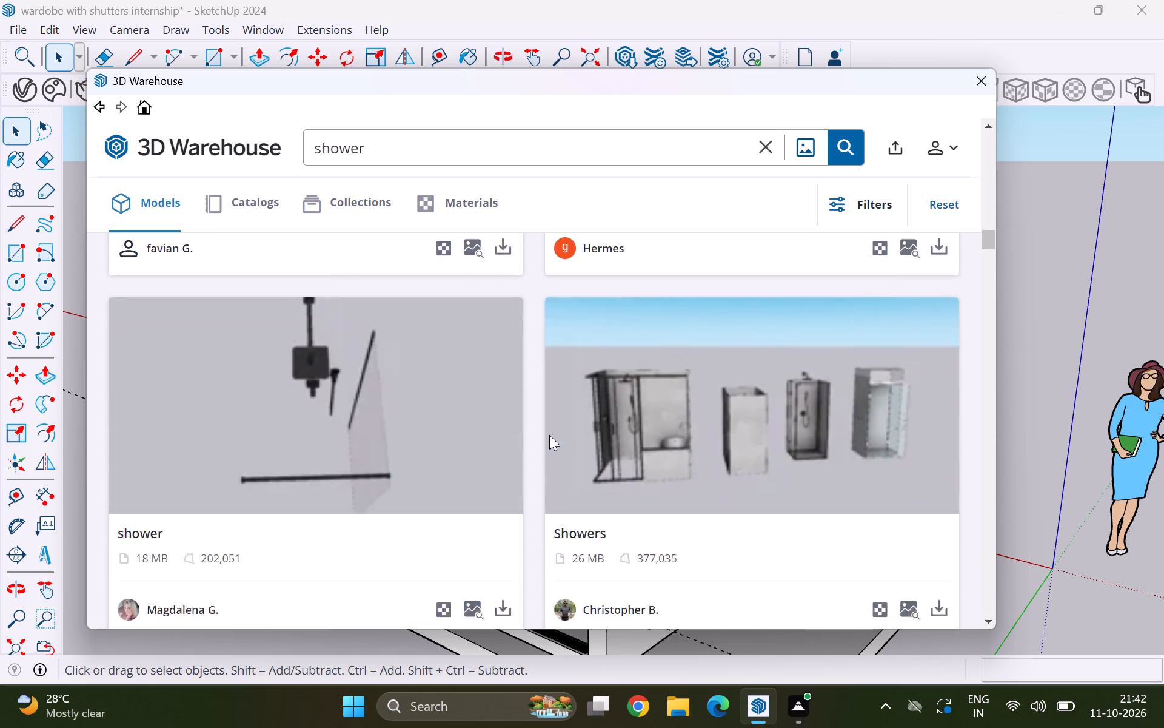
pyautogui.scroll(-4, 549, 435)
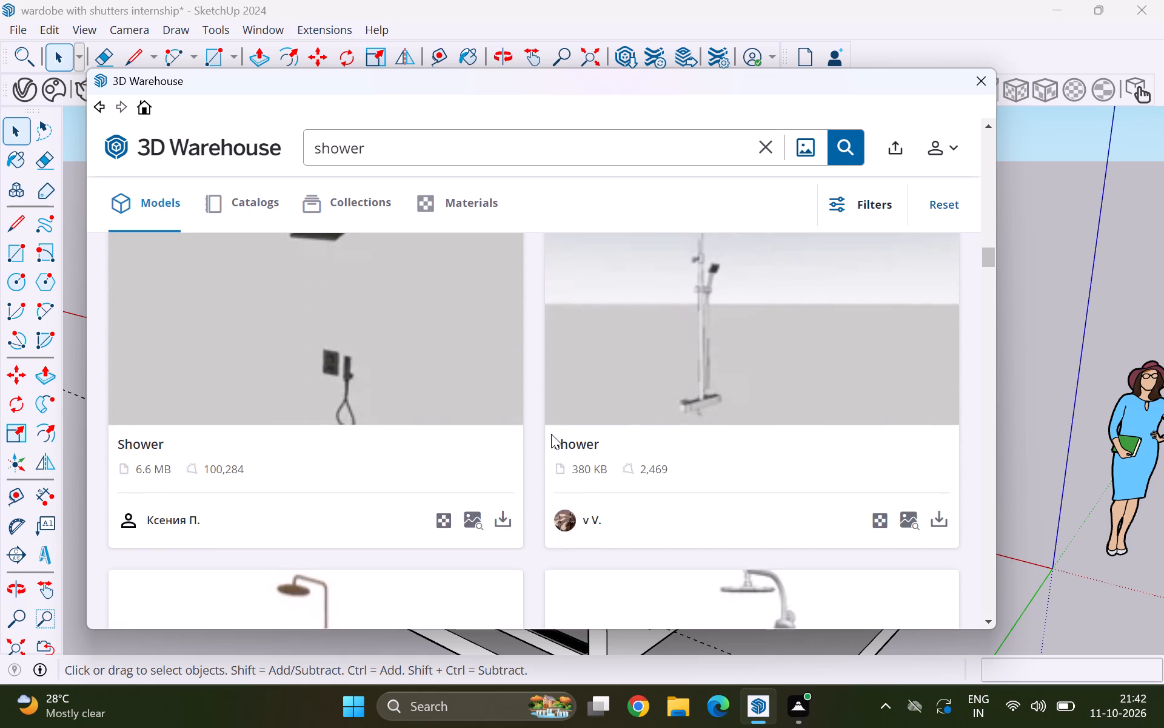
pyautogui.scroll(-8, 551, 434)
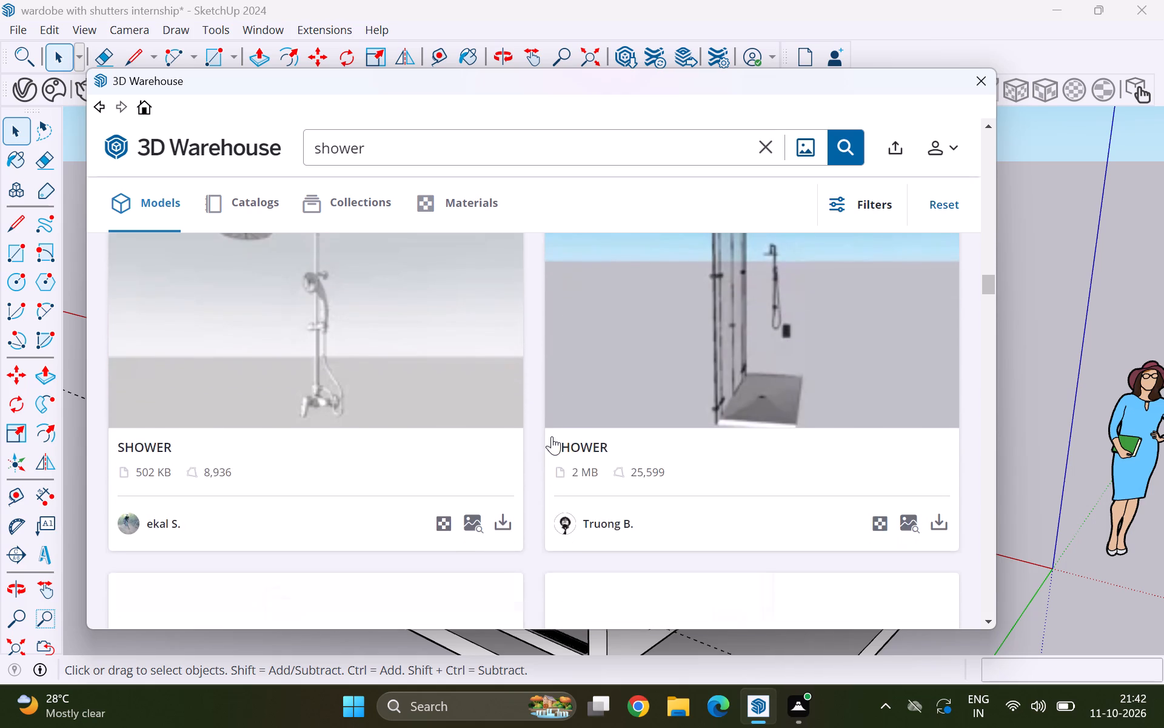
pyautogui.scroll(-10, 552, 436)
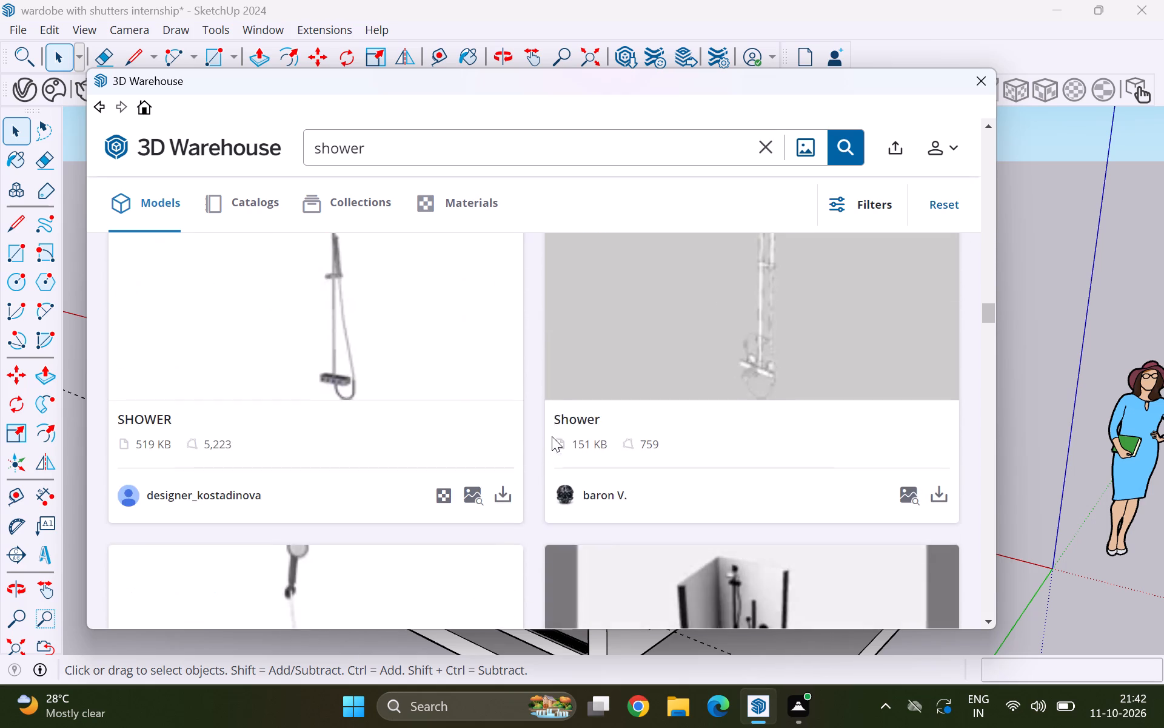
pyautogui.scroll(-15, 552, 436)
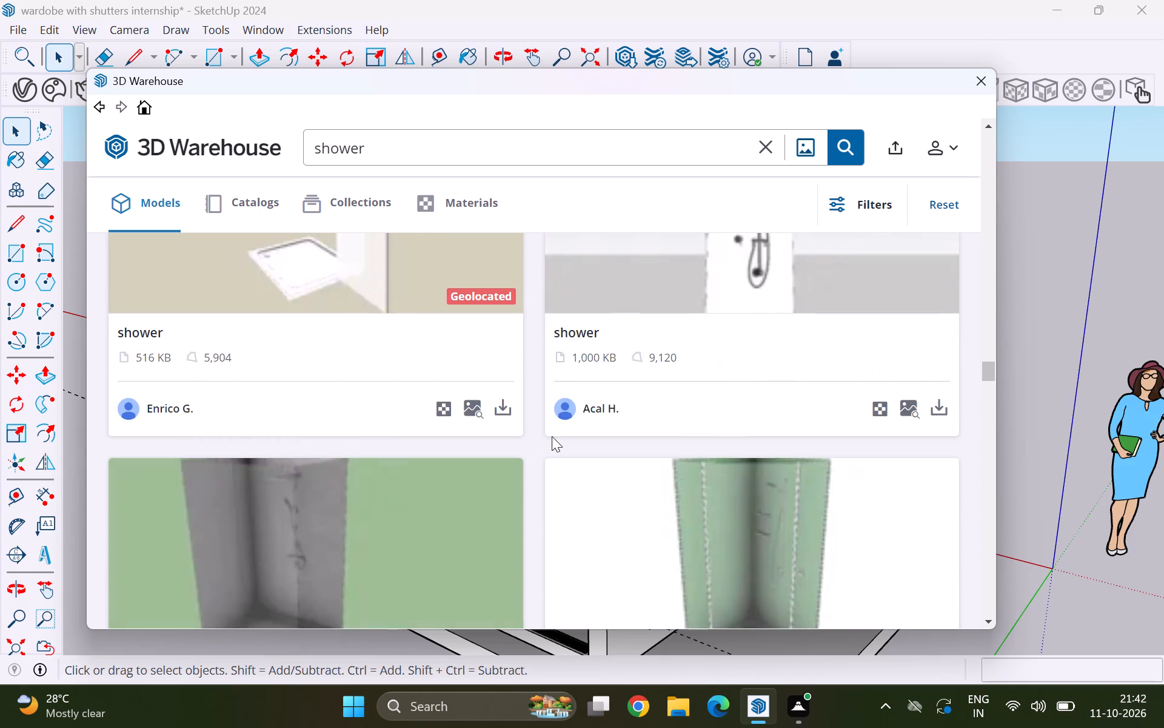
pyautogui.scroll(-16, 552, 436)
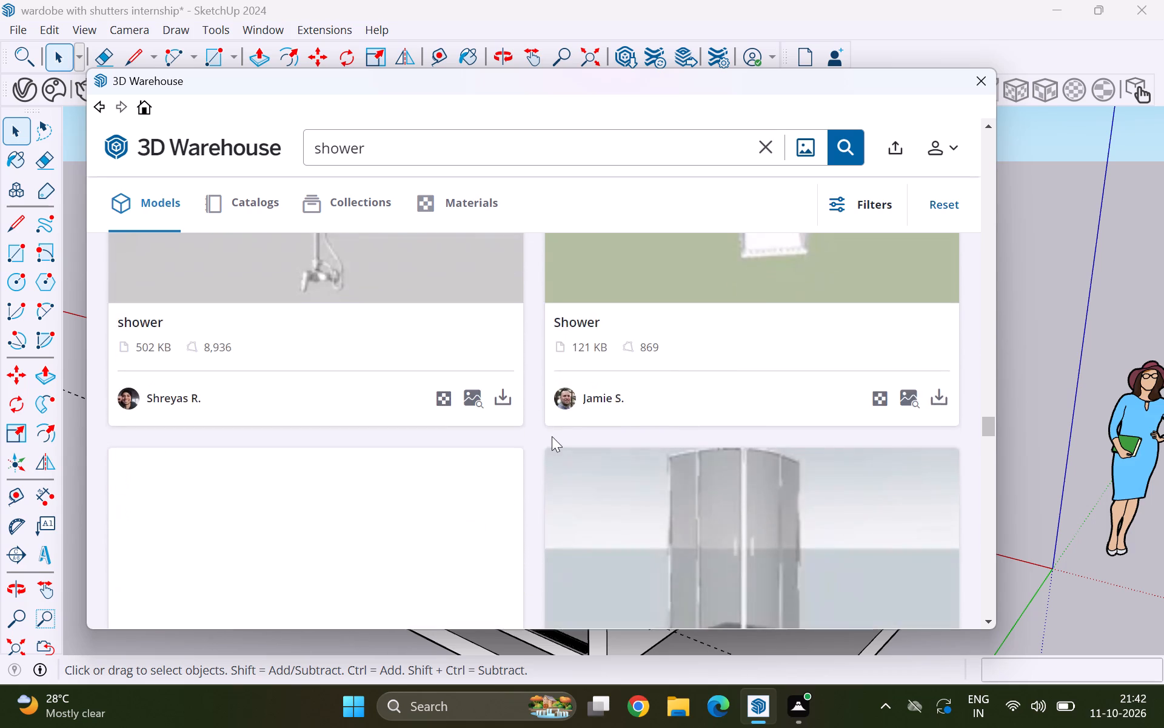
pyautogui.scroll(-15, 552, 436)
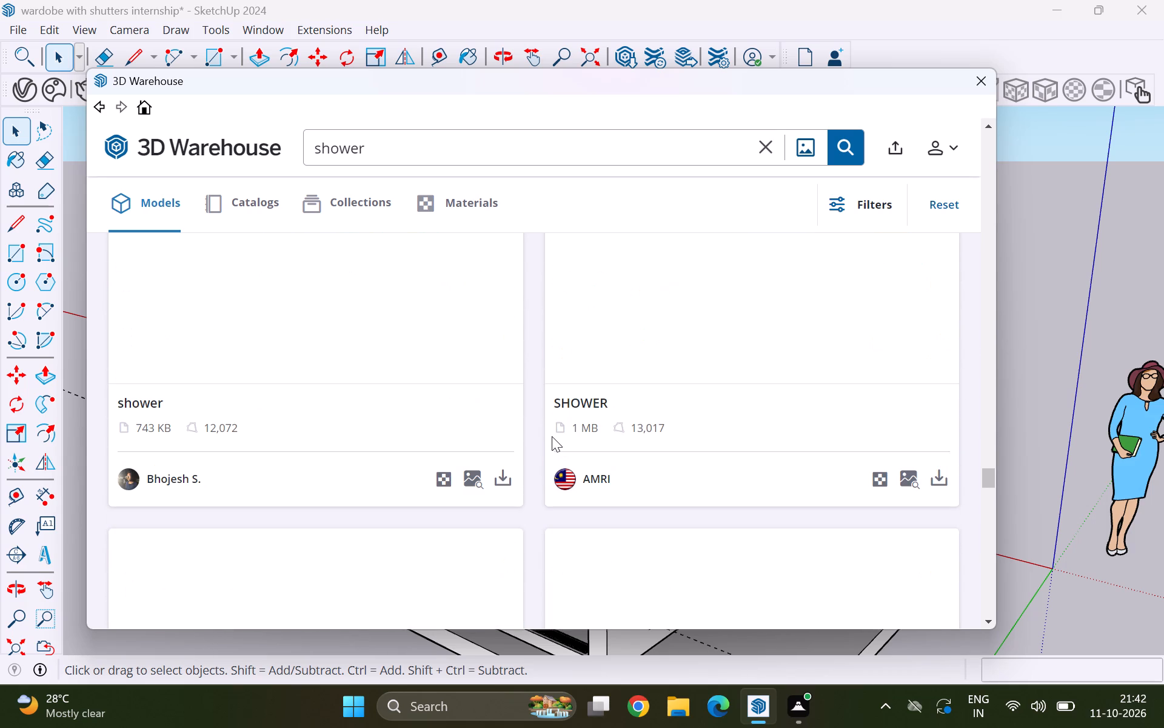
pyautogui.scroll(5, 552, 436)
pyautogui.scroll(-7, 552, 436)
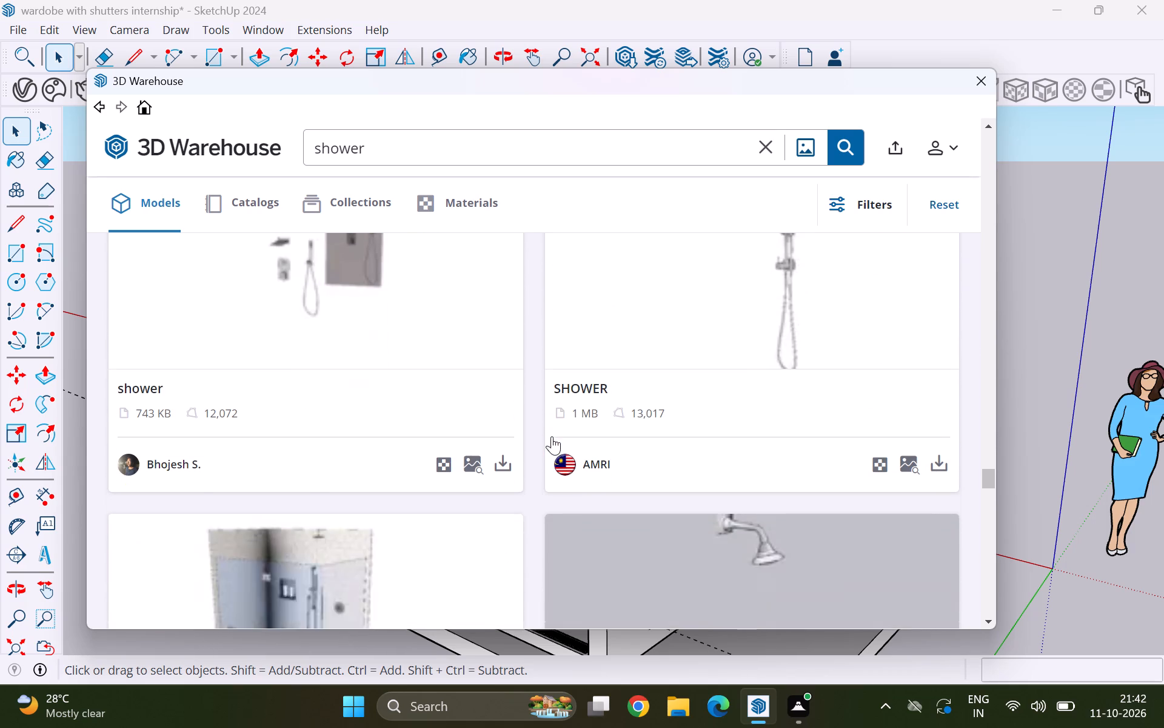
pyautogui.scroll(-2, 552, 436)
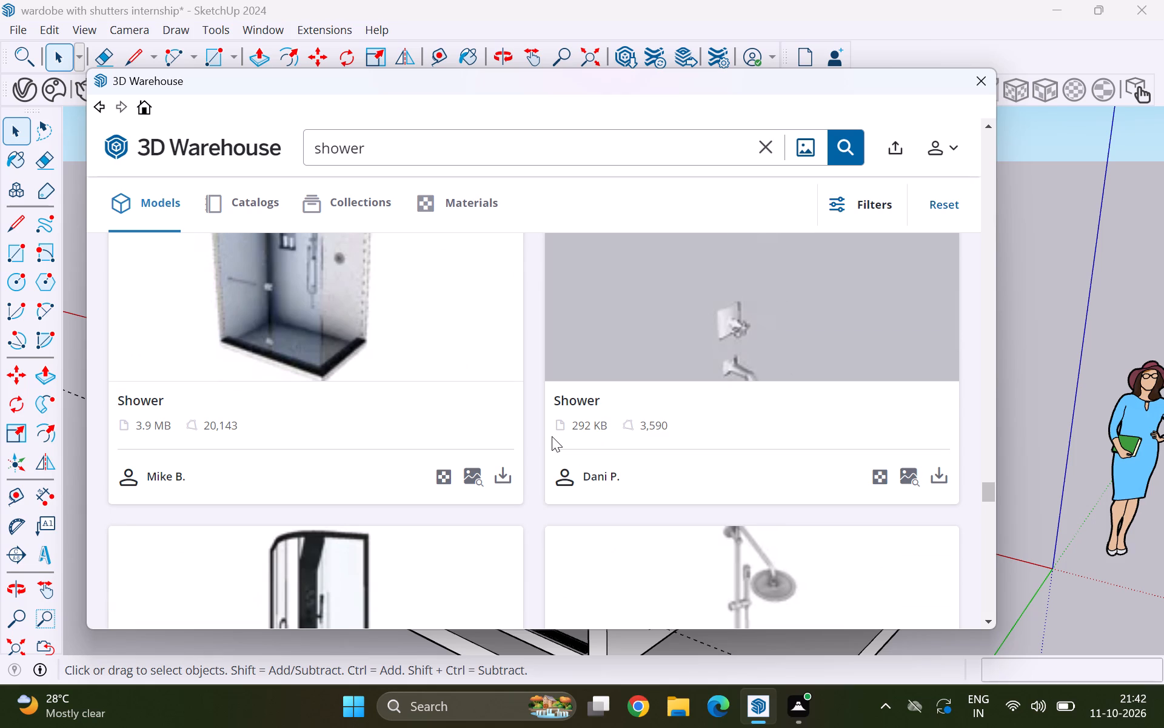
pyautogui.scroll(1, 643, 403)
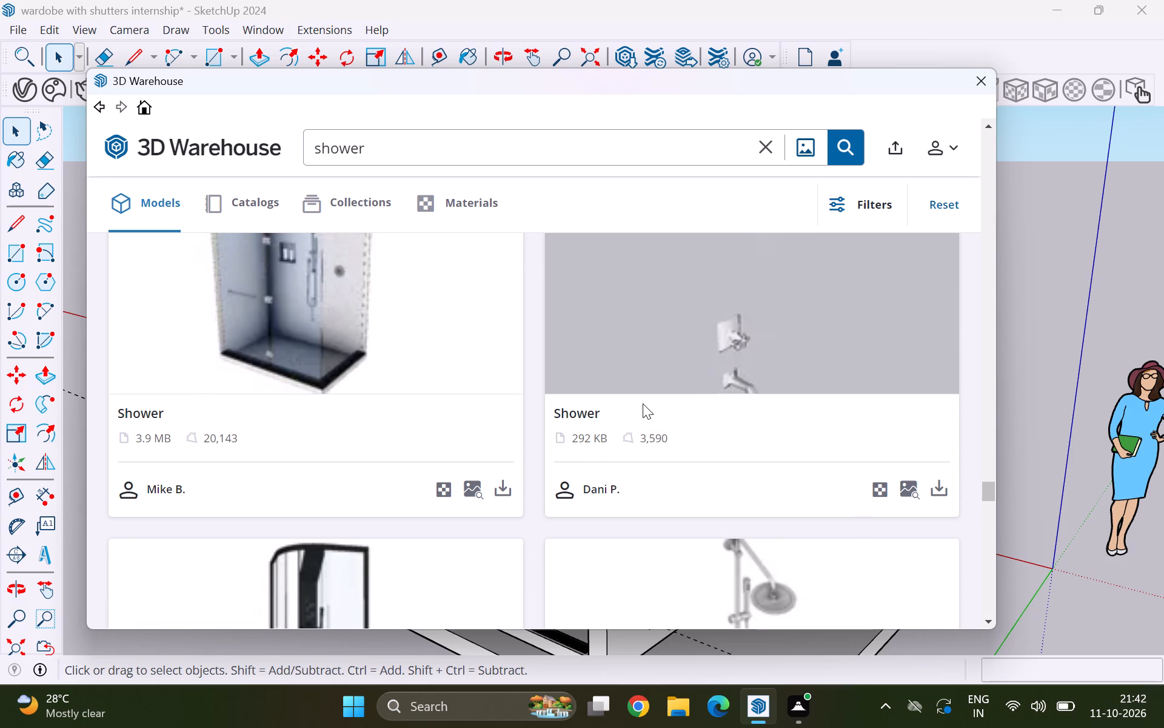
pyautogui.scroll(1, 643, 403)
pyautogui.scroll(-9, 543, 409)
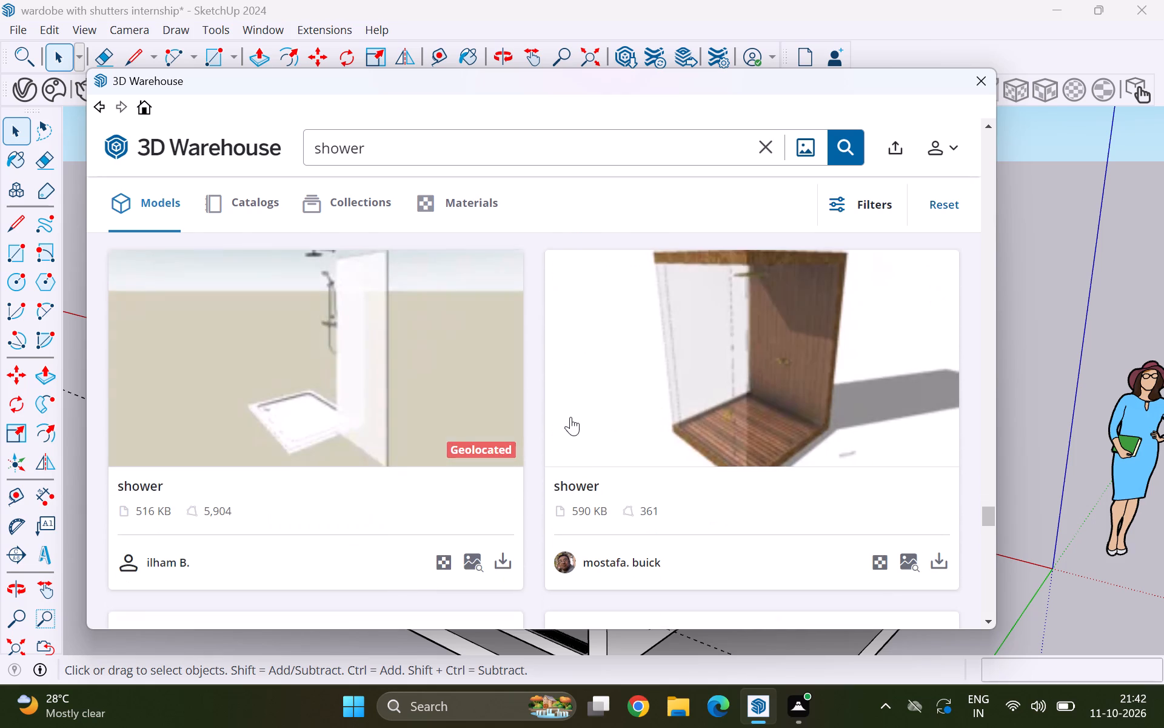
pyautogui.scroll(-6, 554, 423)
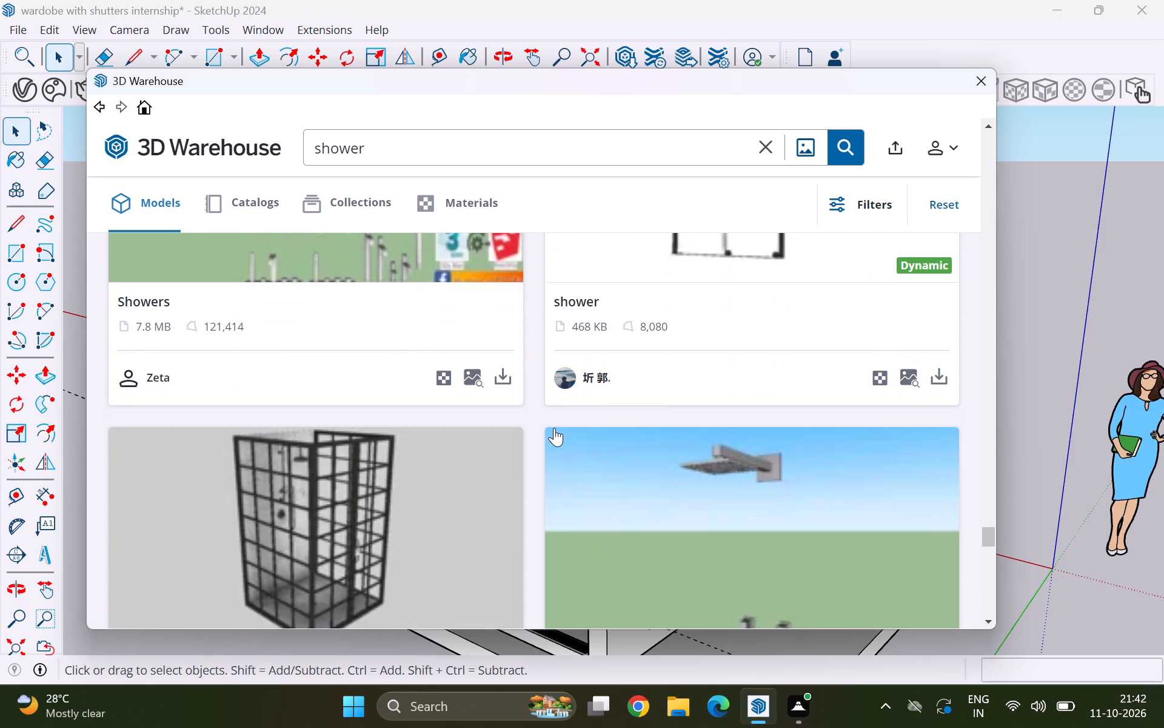
pyautogui.scroll(-8, 535, 430)
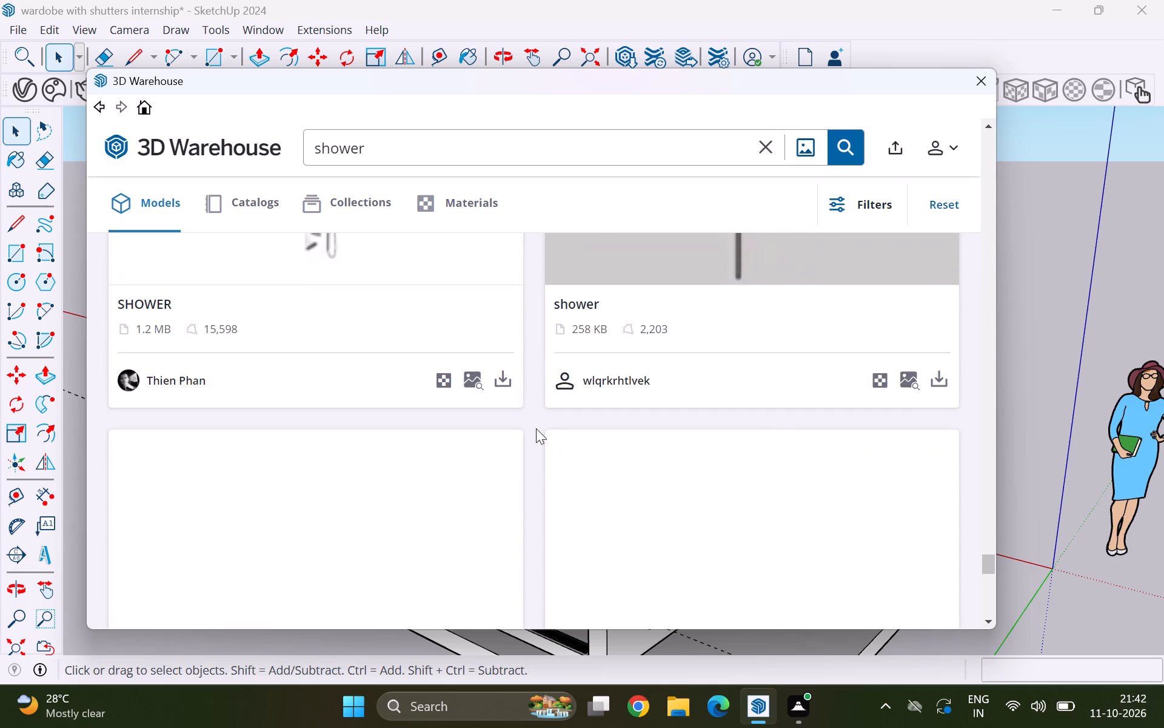
pyautogui.scroll(-5, 546, 420)
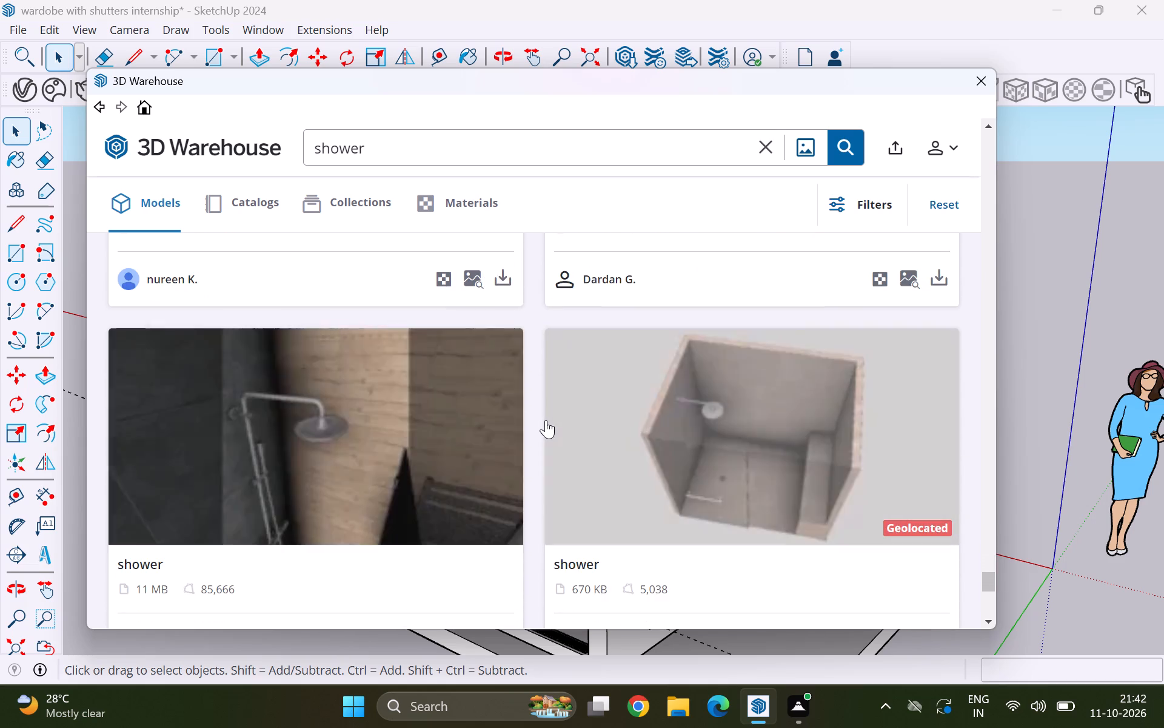
pyautogui.scroll(-6, 546, 420)
pyautogui.scroll(4, 546, 420)
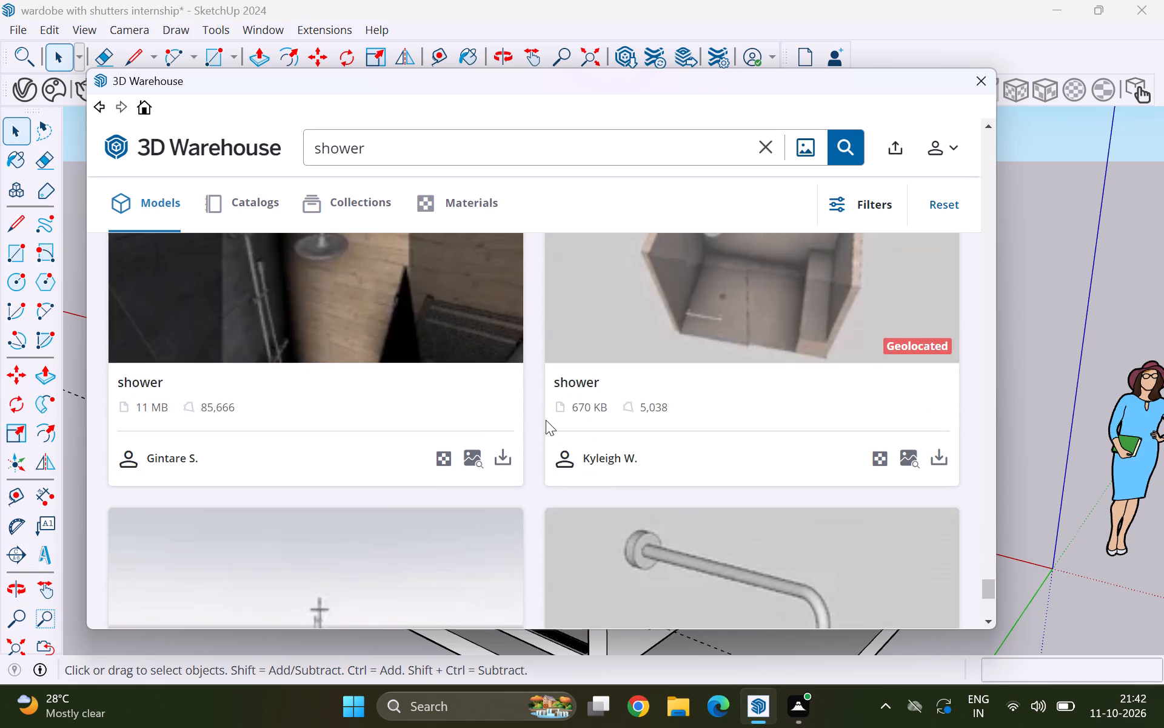
pyautogui.scroll(10, 546, 420)
pyautogui.scroll(-5, 543, 420)
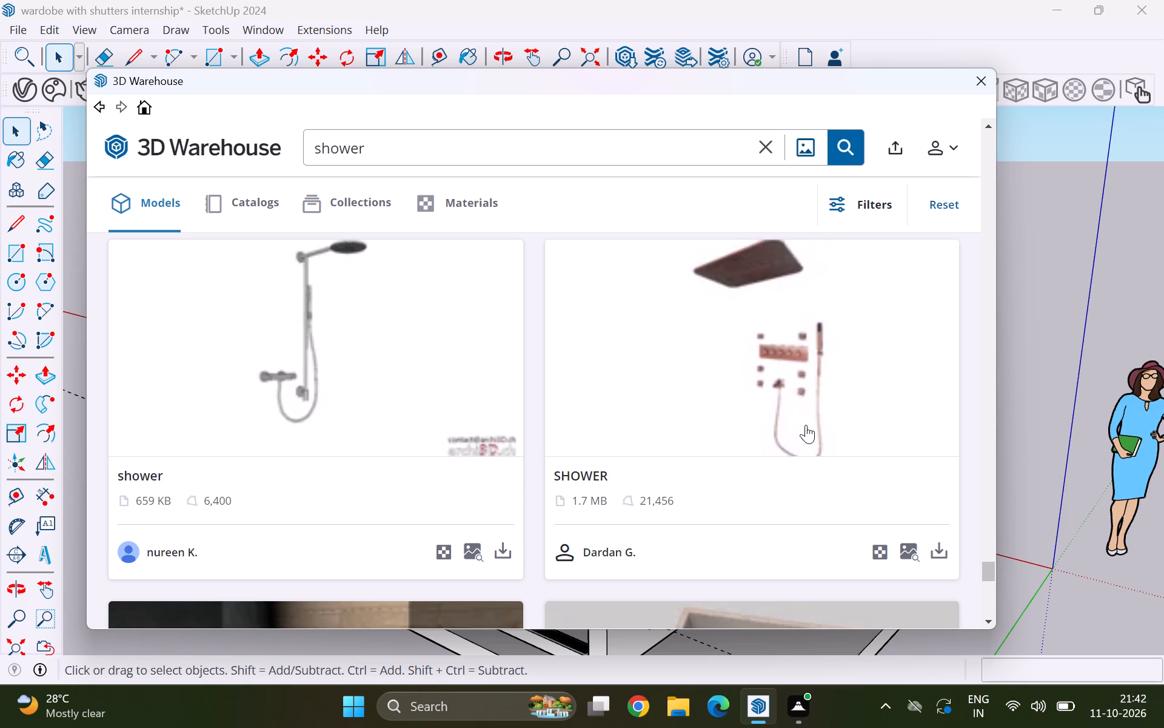
pyautogui.scroll(1, 804, 426)
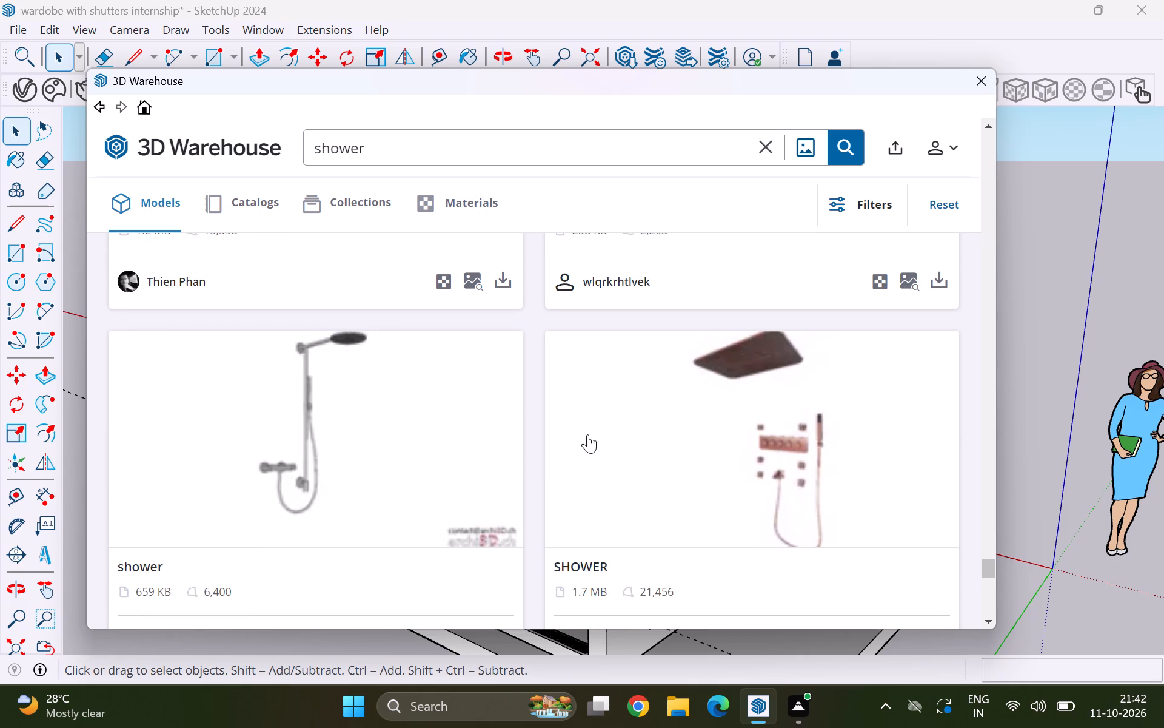
pyautogui.scroll(3, 587, 434)
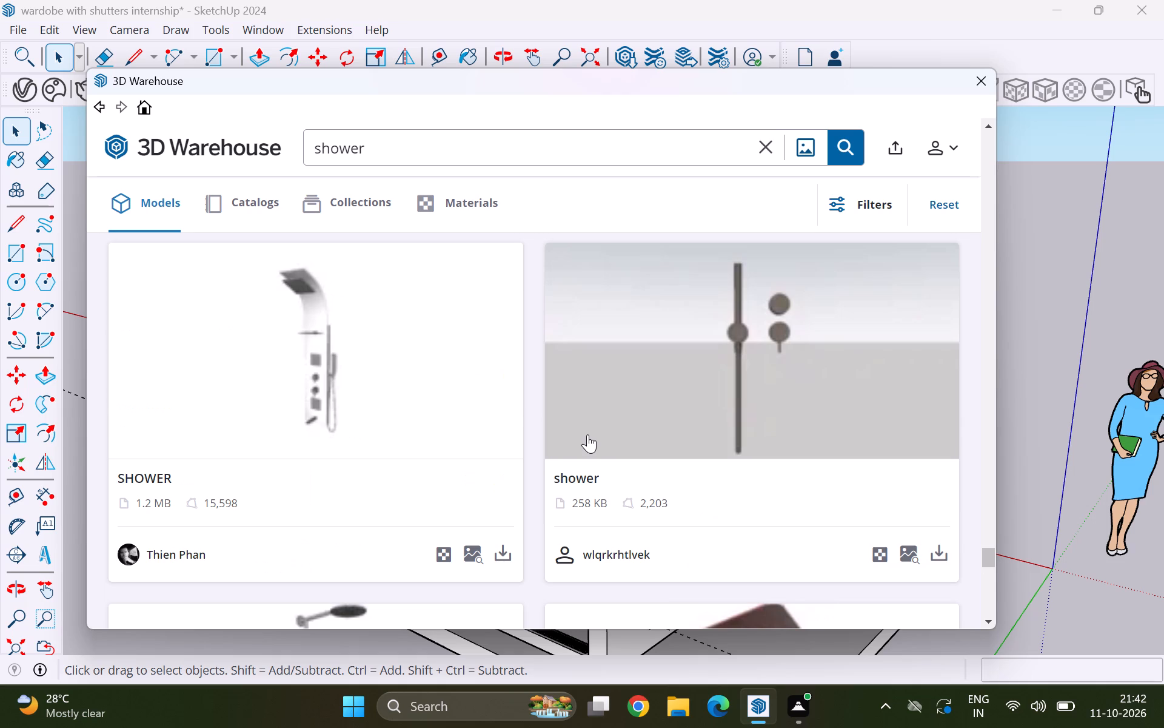
pyautogui.scroll(4, 587, 434)
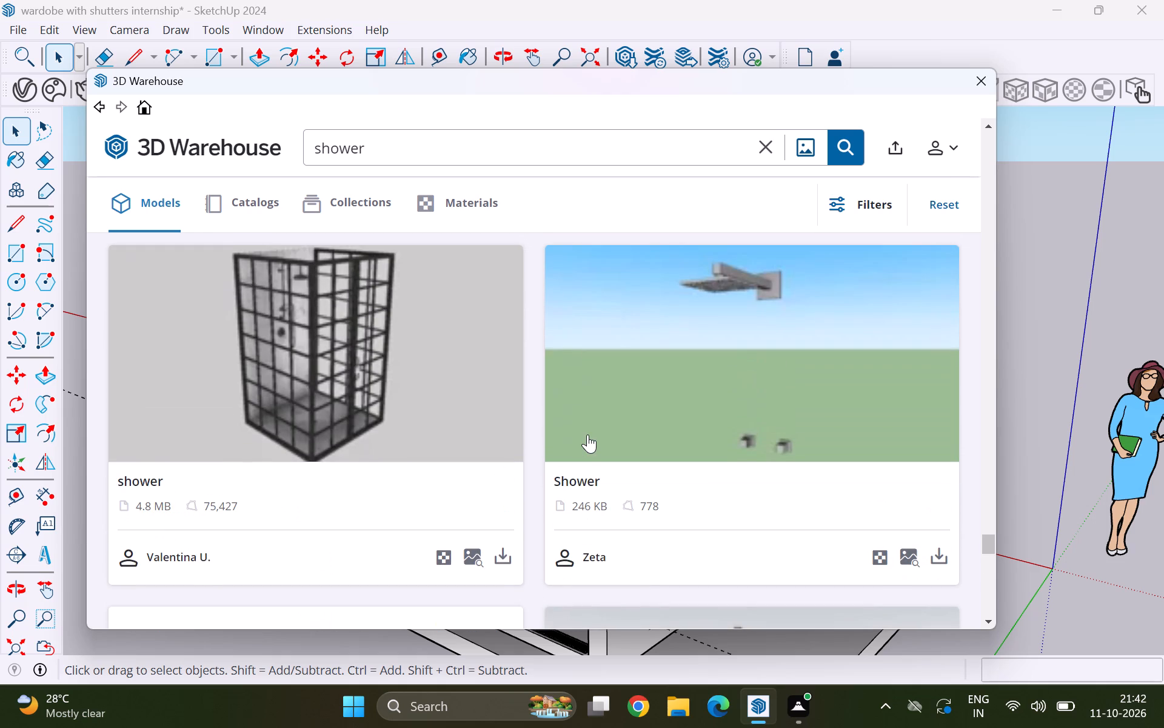
pyautogui.scroll(-4, 587, 434)
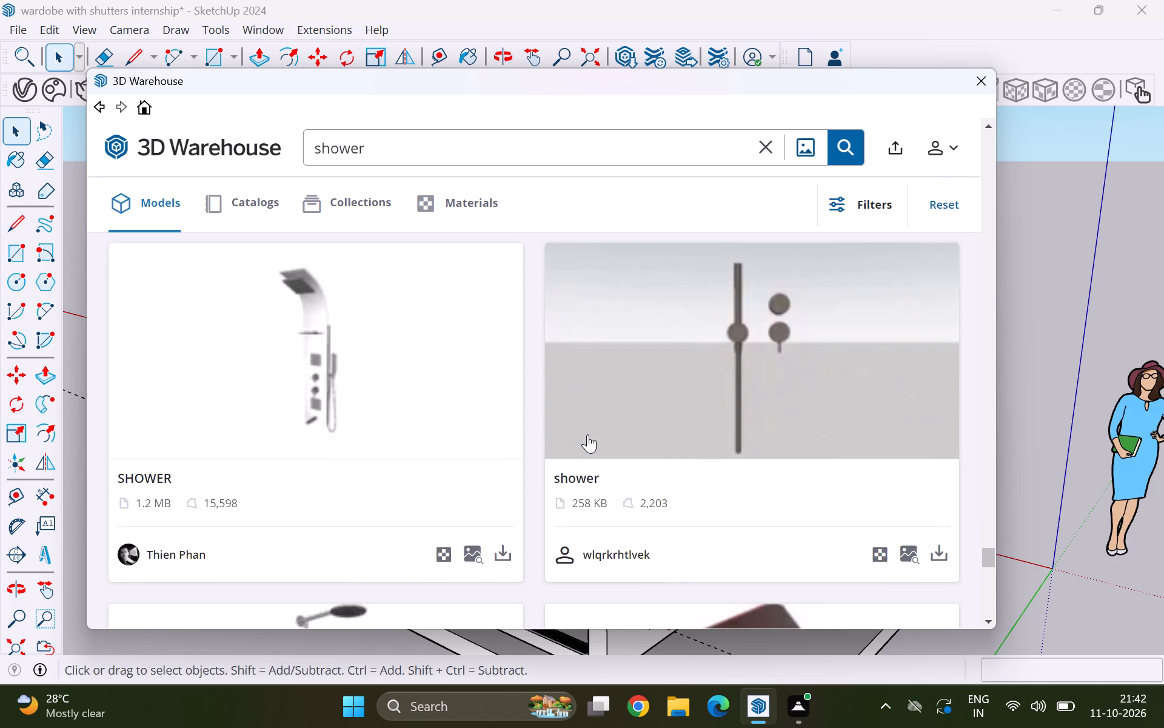
pyautogui.scroll(-3, 587, 434)
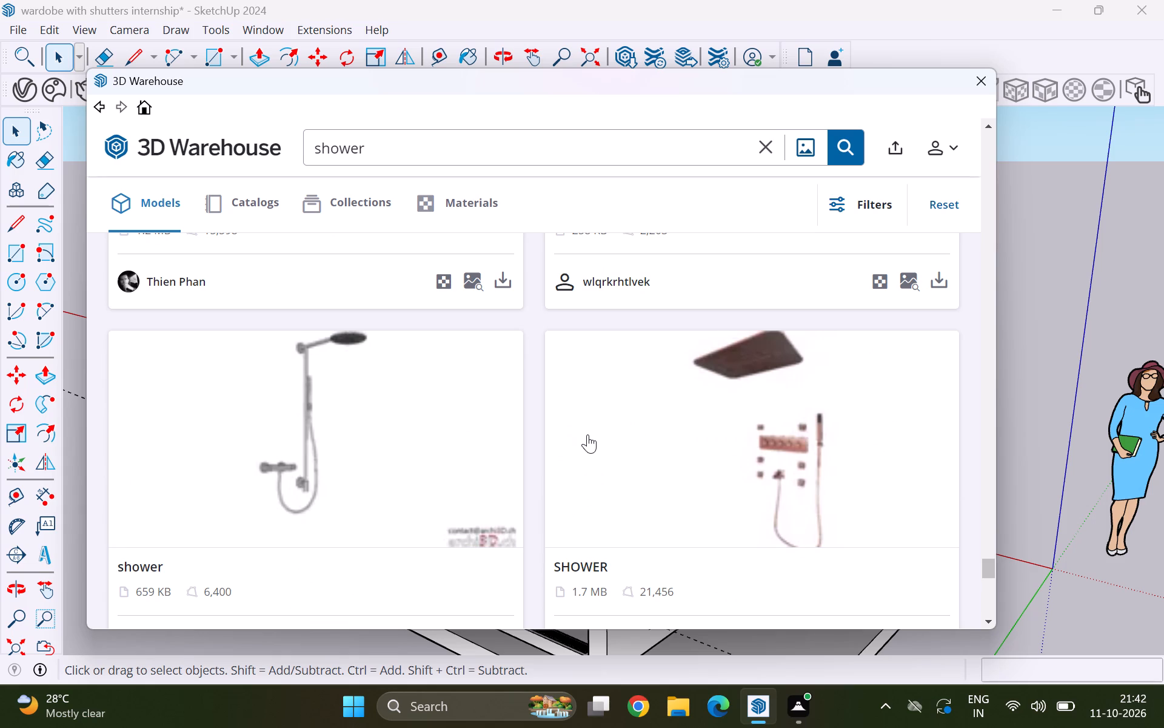
pyautogui.scroll(-1, 587, 434)
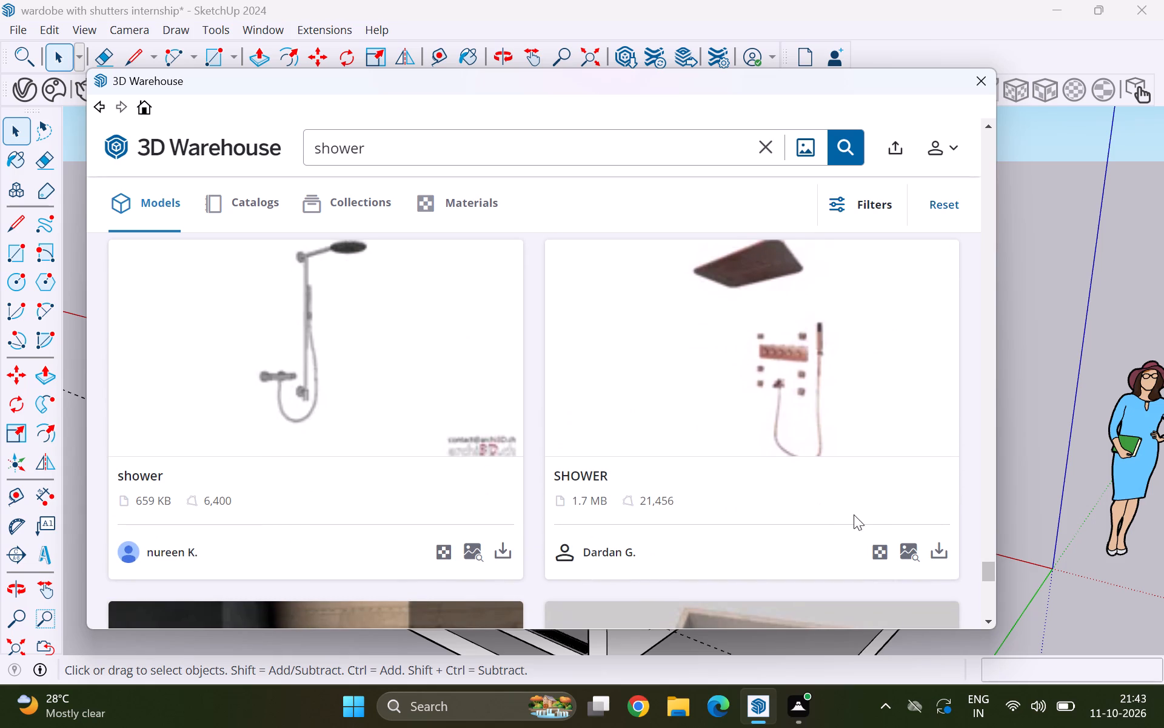
# Find 3D Warehouse models visually similar to the copper SHOWER set and compare the rain-head and hand-shower combinations.
pyautogui.click(912, 545)
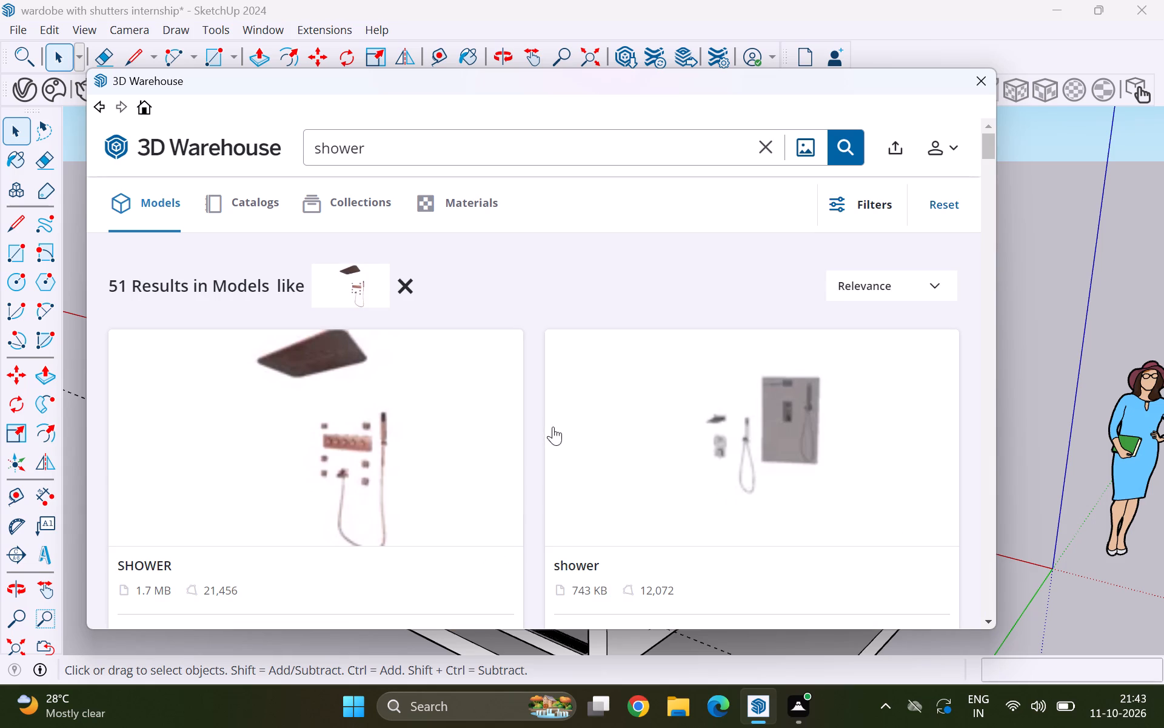
pyautogui.scroll(-5, 538, 406)
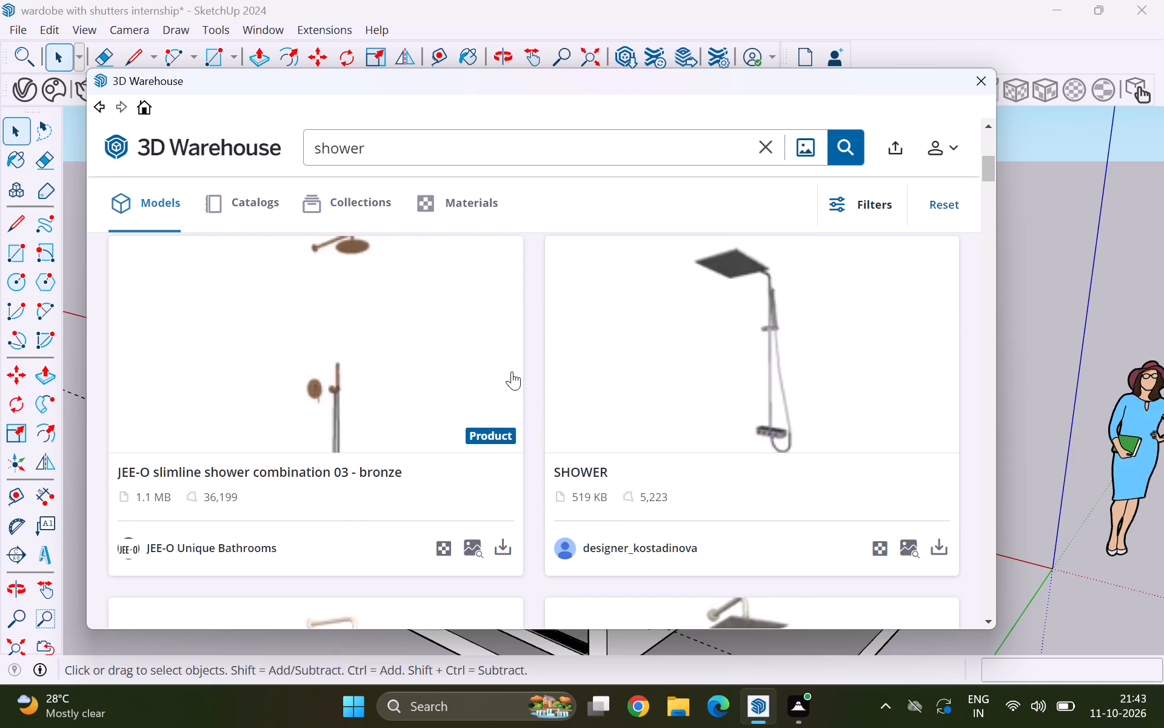
pyautogui.scroll(-3, 512, 371)
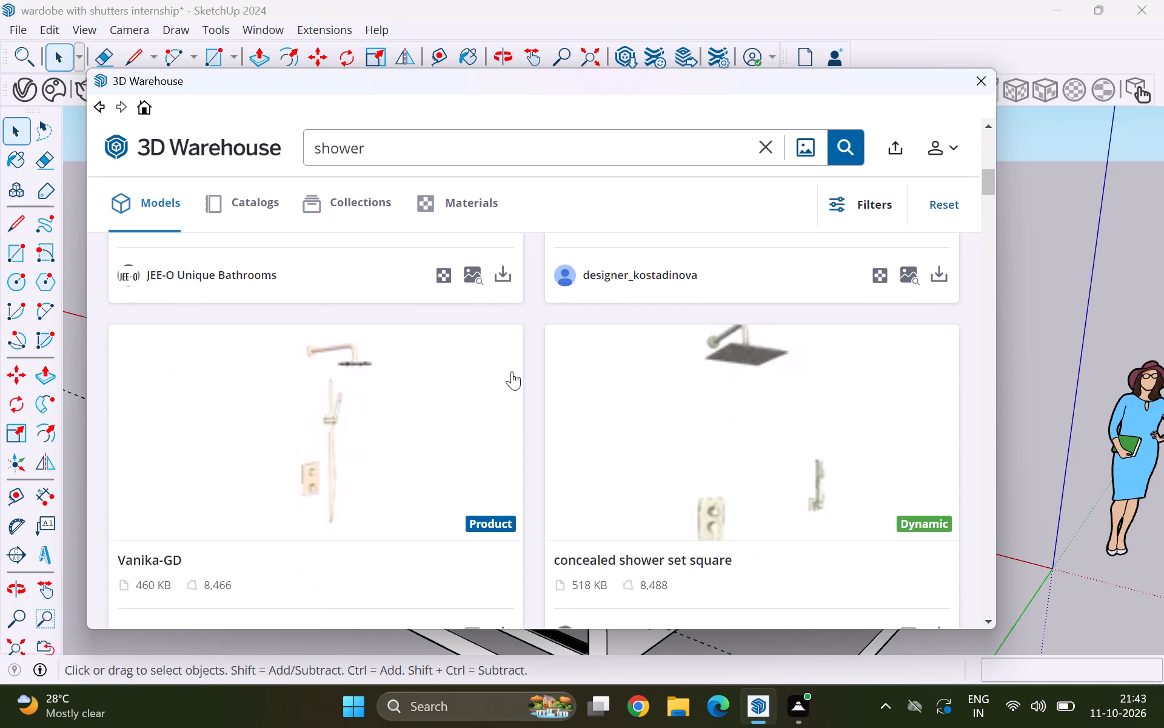
pyautogui.scroll(-4, 512, 371)
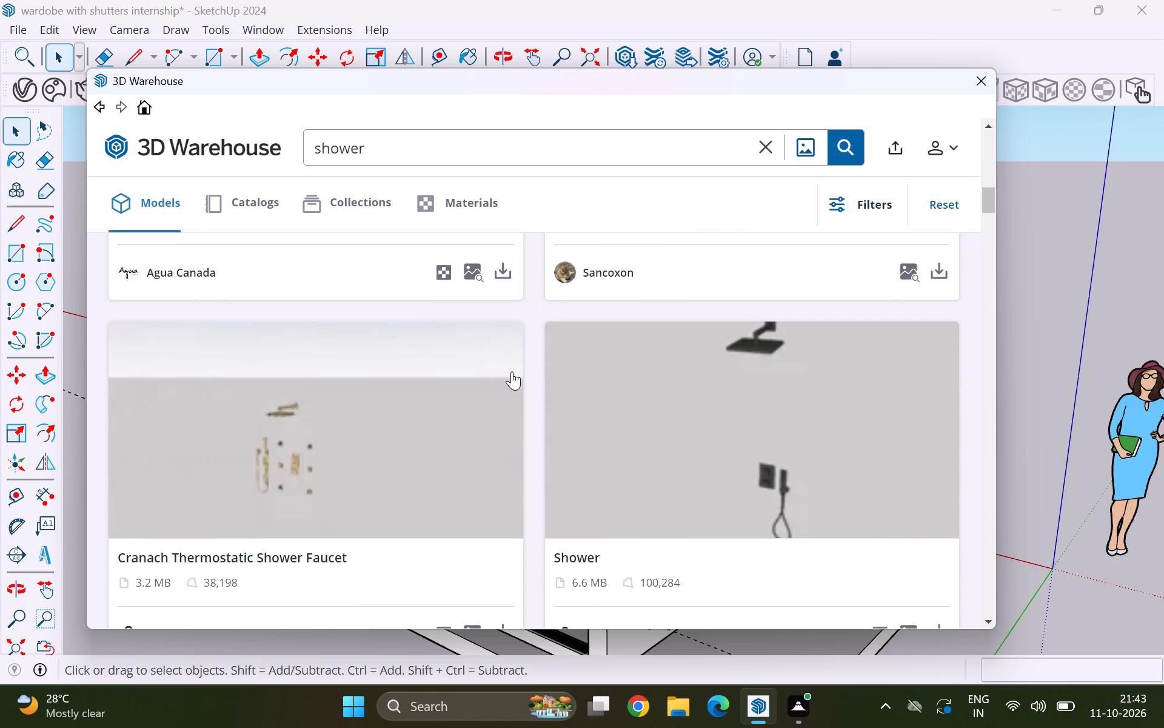
pyautogui.scroll(-9, 512, 371)
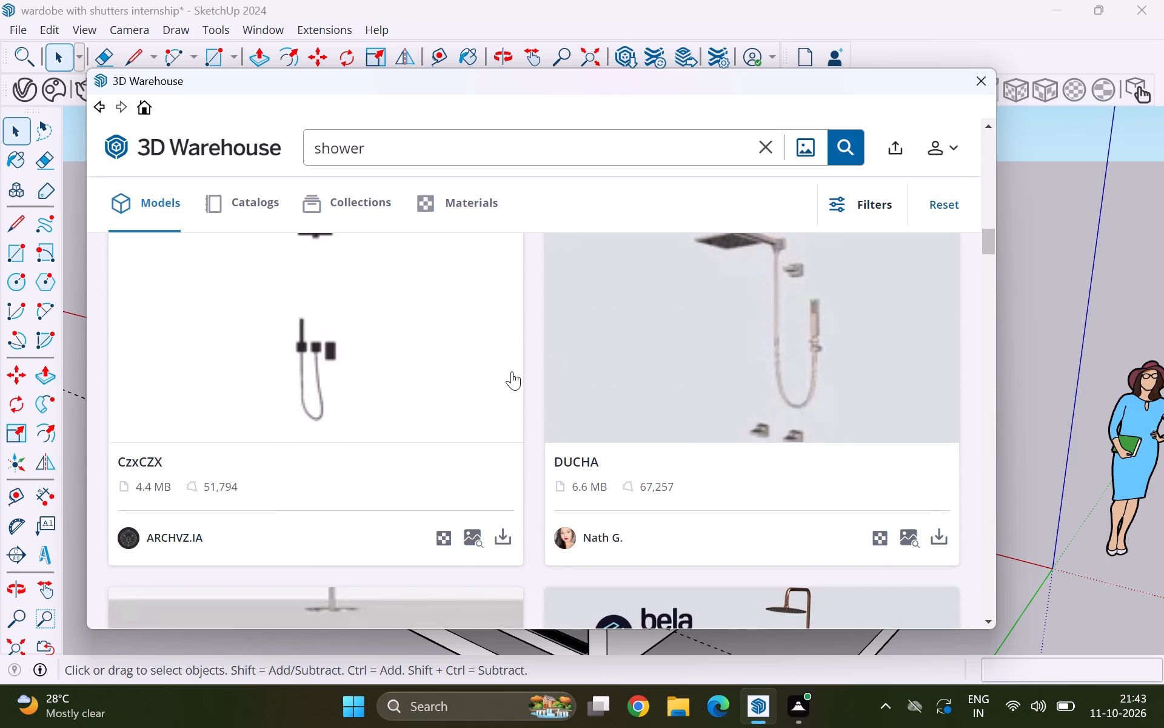
pyautogui.scroll(1, 512, 371)
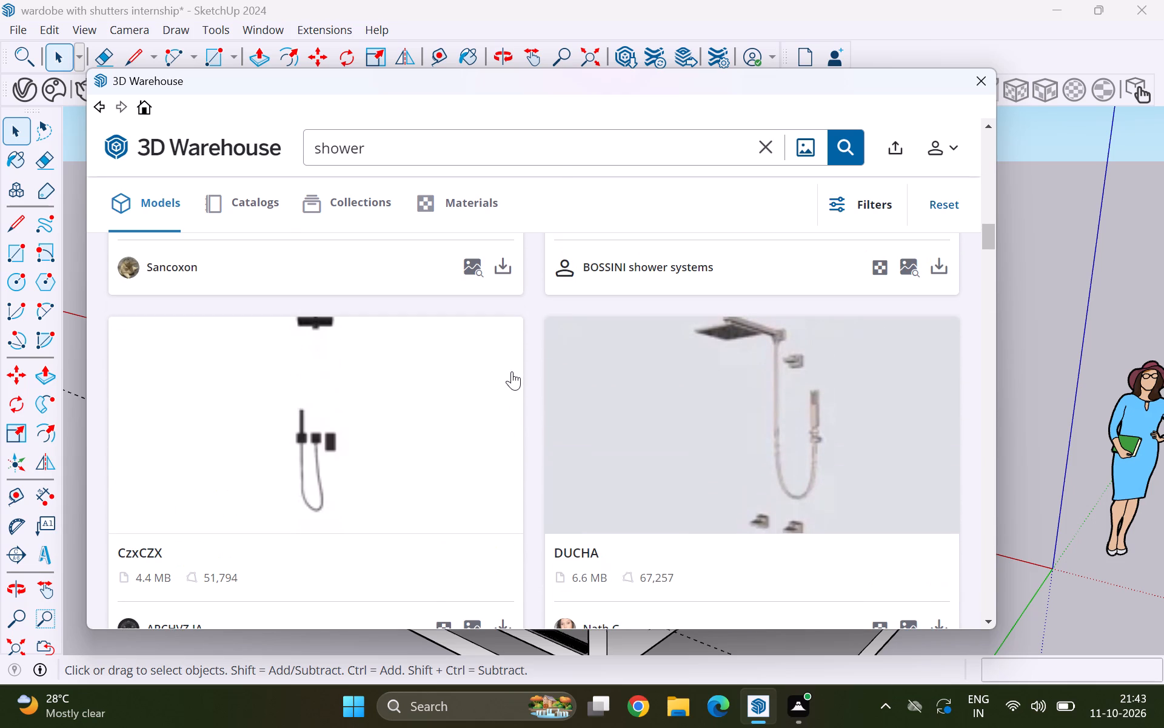
pyautogui.scroll(9, 512, 371)
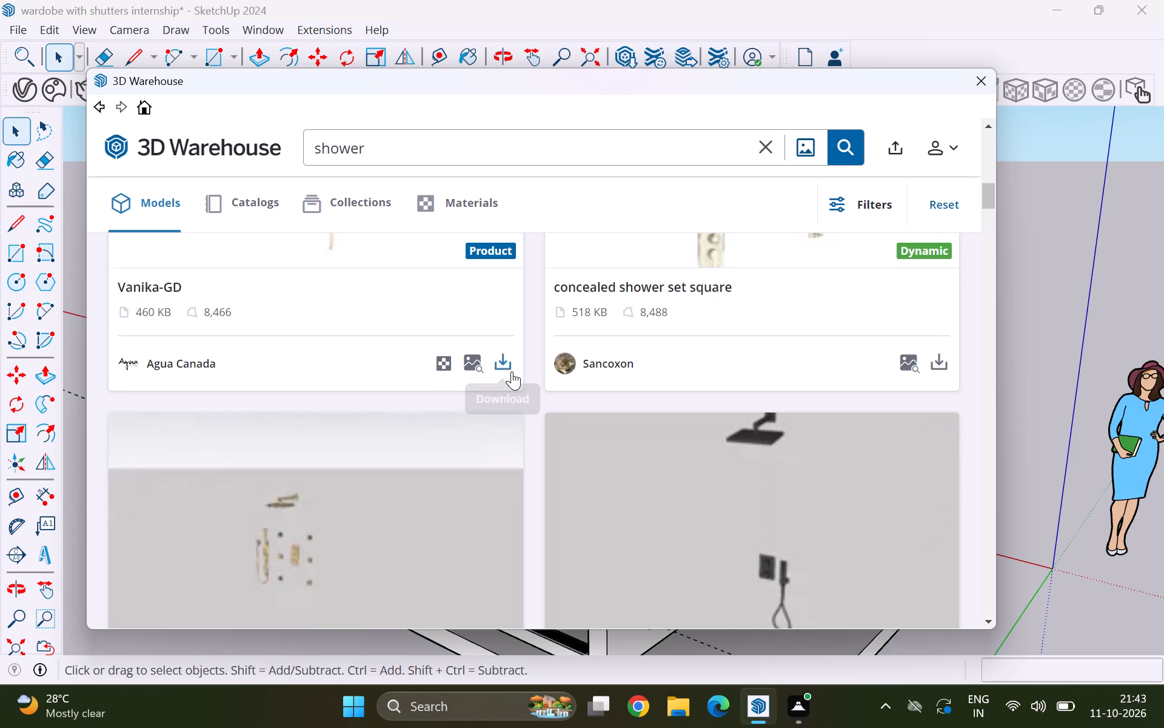
pyautogui.scroll(3, 512, 371)
pyautogui.scroll(-2, 512, 371)
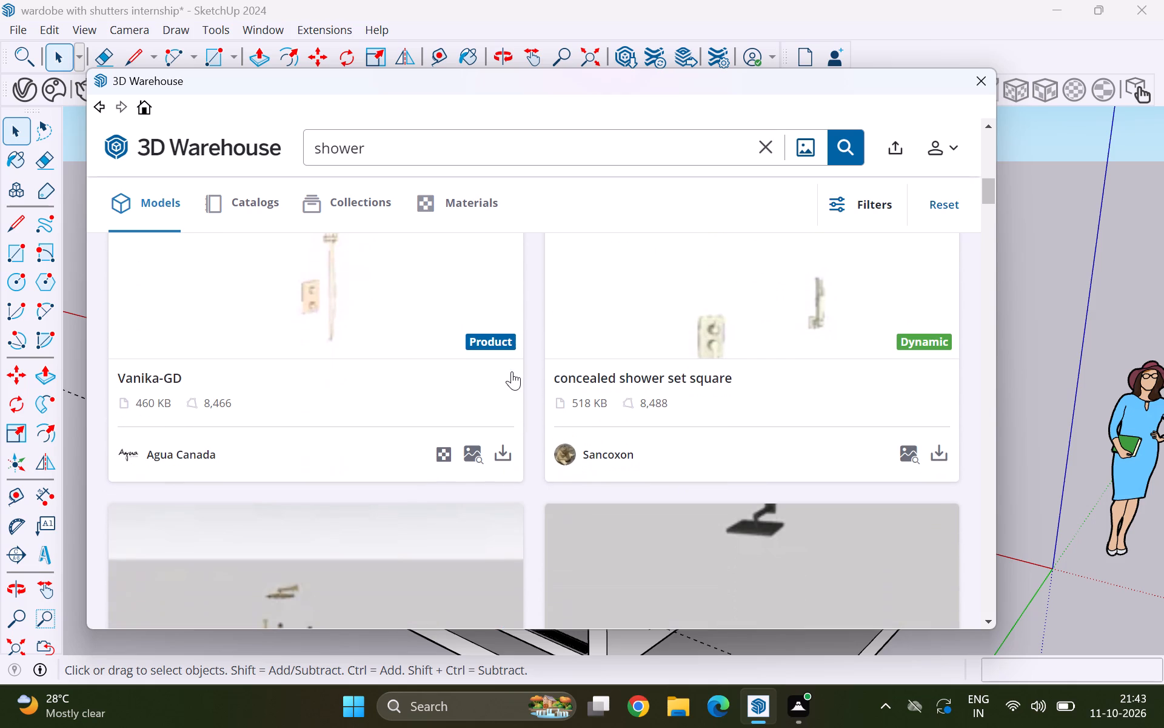
# Load the Vanika-GD shower set into the model and place it outside the toilet enclosure, near its open side.
pyautogui.click(506, 450)
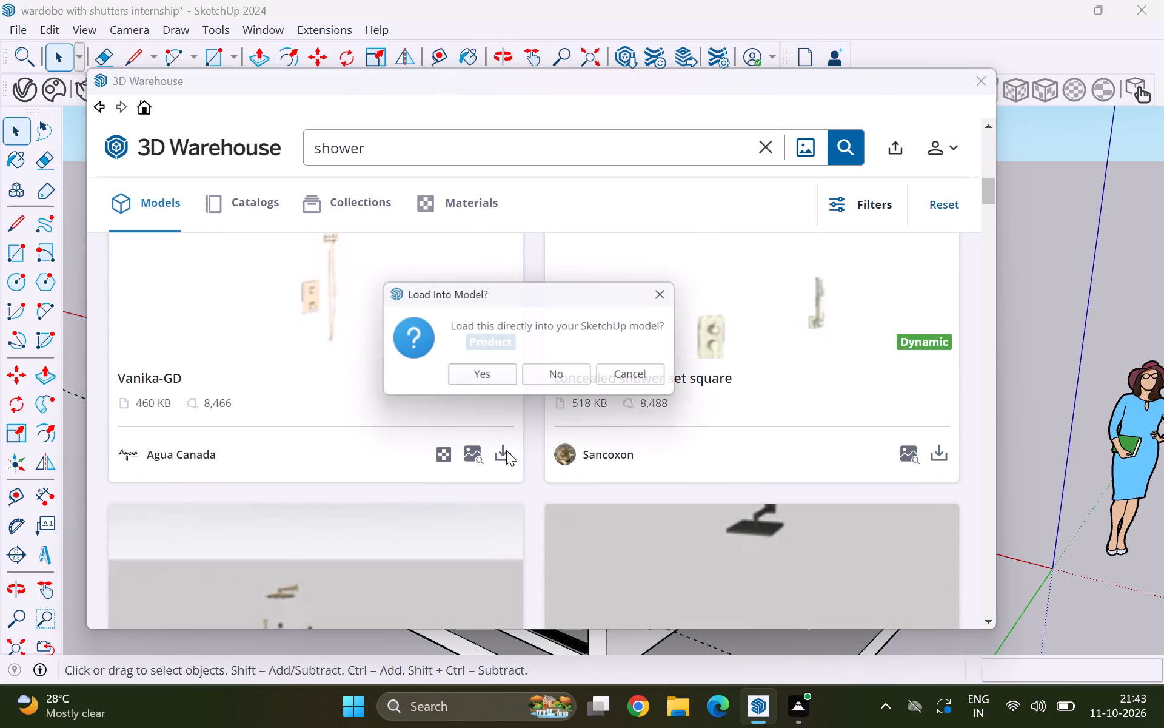
pyautogui.click(493, 386)
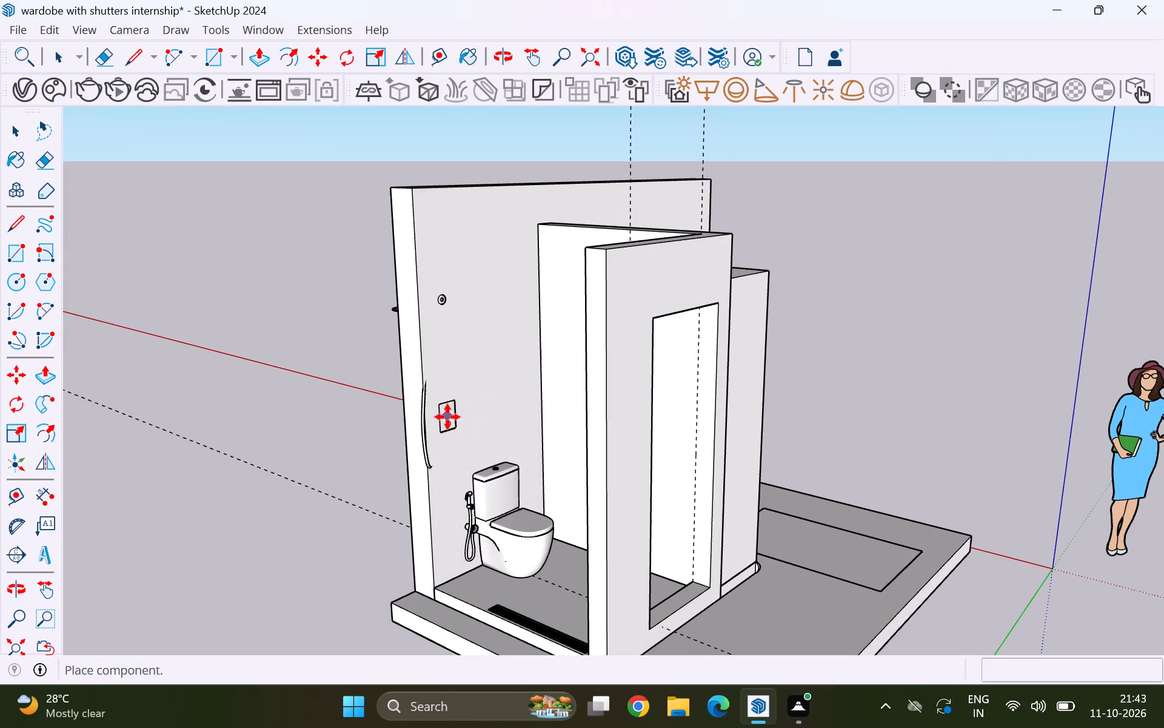
pyautogui.scroll(-4, 393, 509)
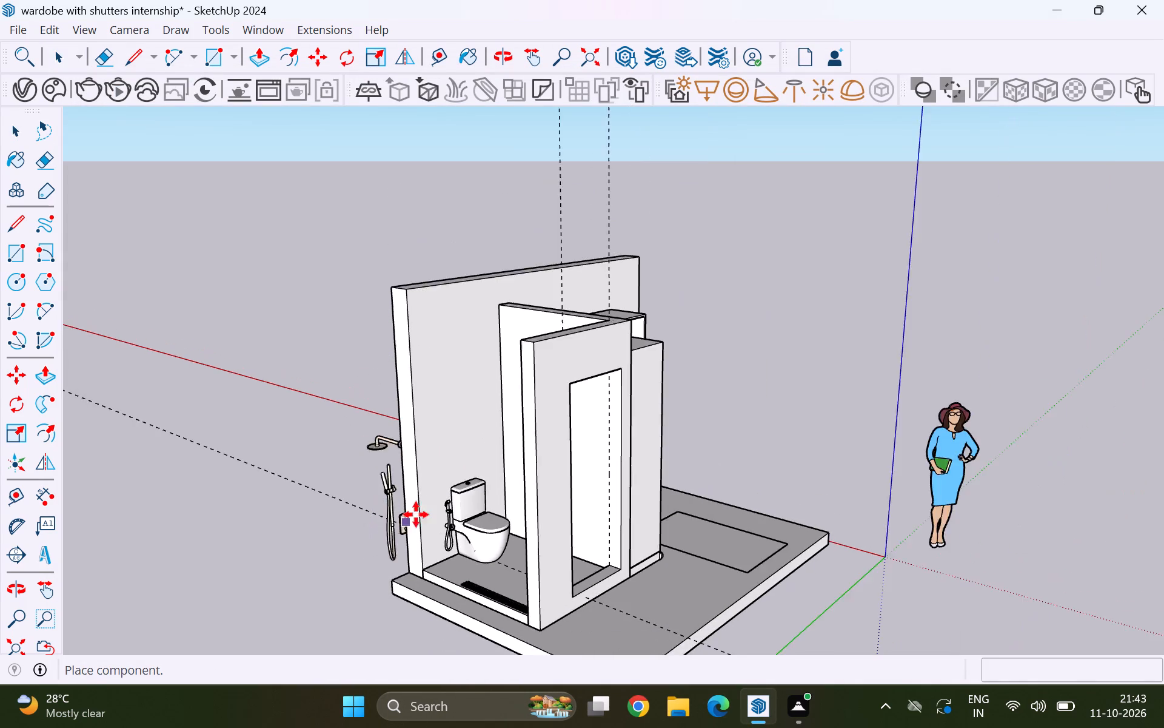
pyautogui.scroll(-4, 416, 515)
pyautogui.moveTo(423, 601); pyautogui.dragTo(260, 622, button='middle')
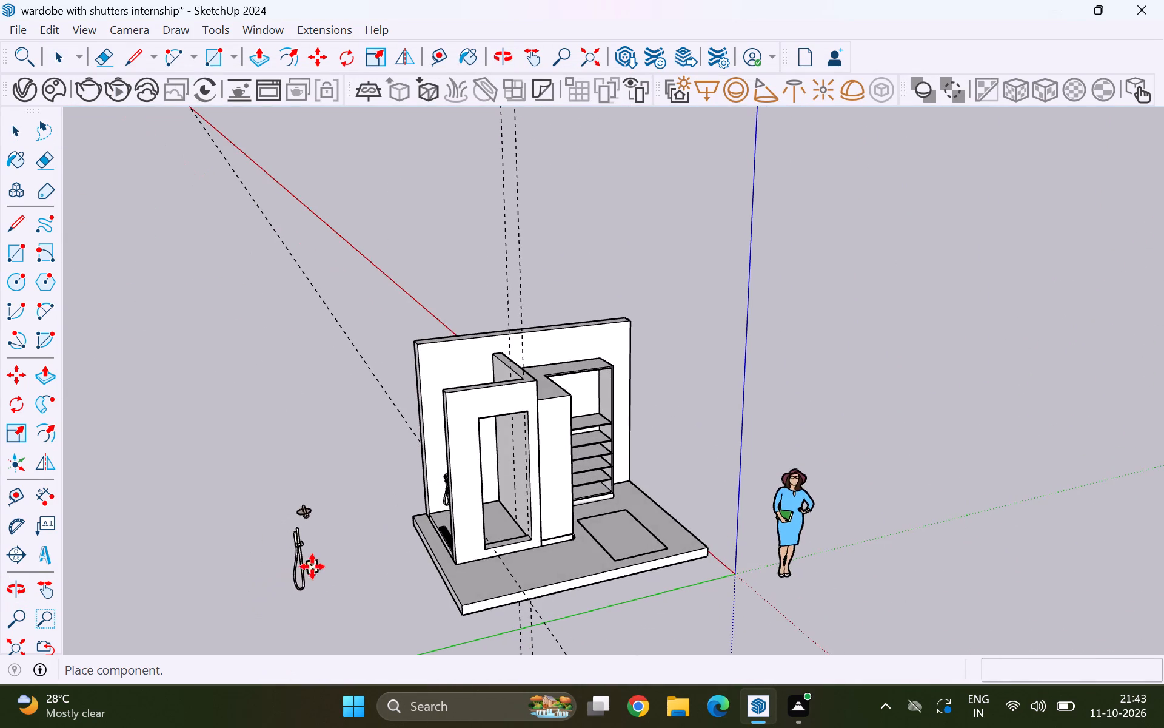
pyautogui.scroll(5, 319, 561)
pyautogui.click(416, 533)
pyautogui.press('space')
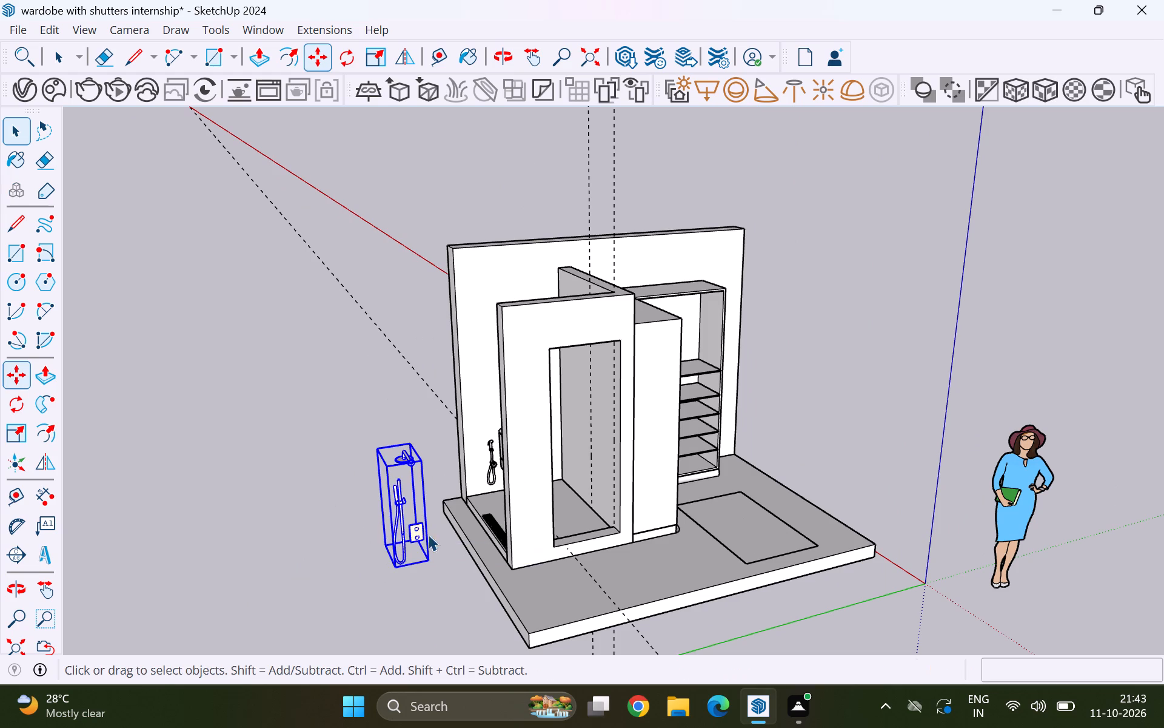
# Rotate the shower set 90 degrees about the vertical axis at its bottom corner.
pyautogui.scroll(10, 434, 535)
pyautogui.scroll(-3, 413, 399)
pyautogui.moveTo(387, 505); pyautogui.dragTo(828, 491, button='middle')
pyautogui.scroll(1, 387, 505)
pyautogui.scroll(1, 512, 484)
pyautogui.scroll(-4, 580, 366)
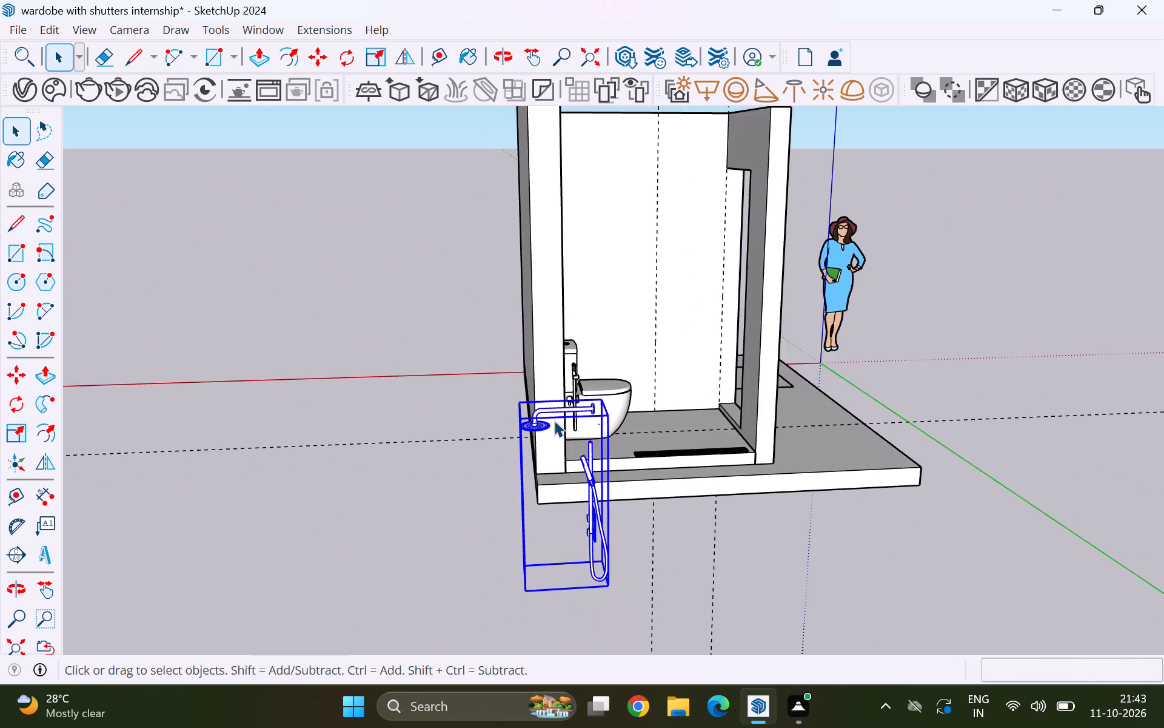
pyautogui.scroll(-4, 554, 420)
pyautogui.scroll(2, 610, 539)
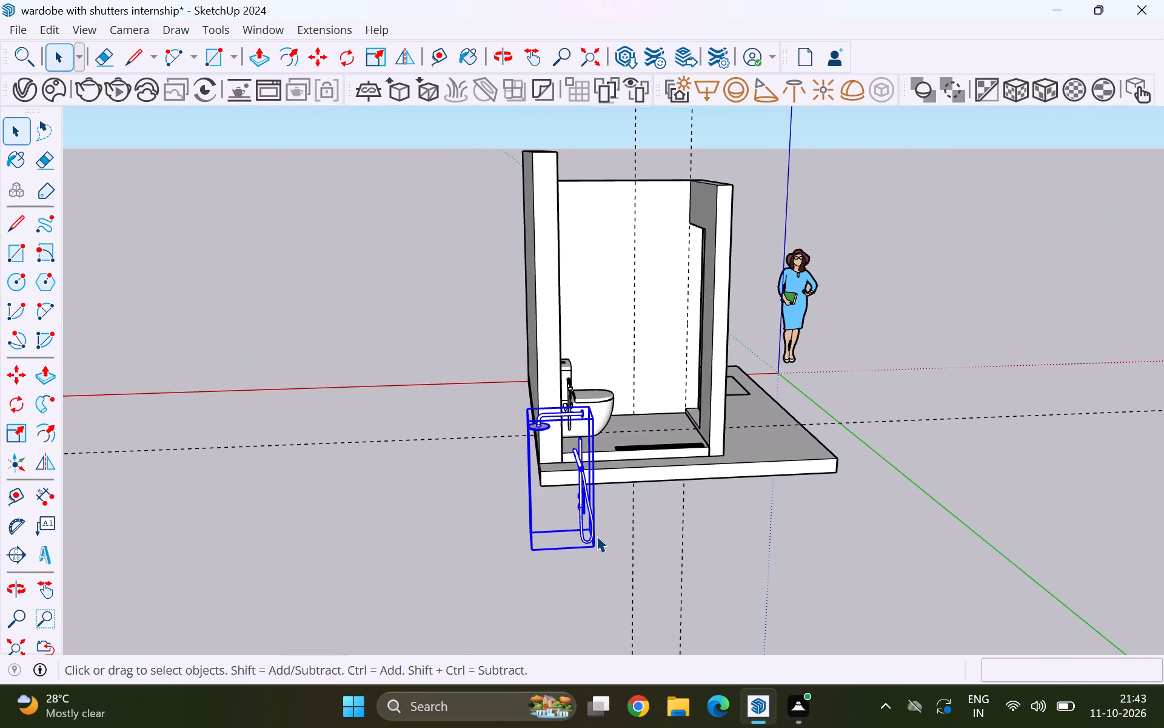
pyautogui.scroll(6, 597, 536)
pyautogui.press('q')
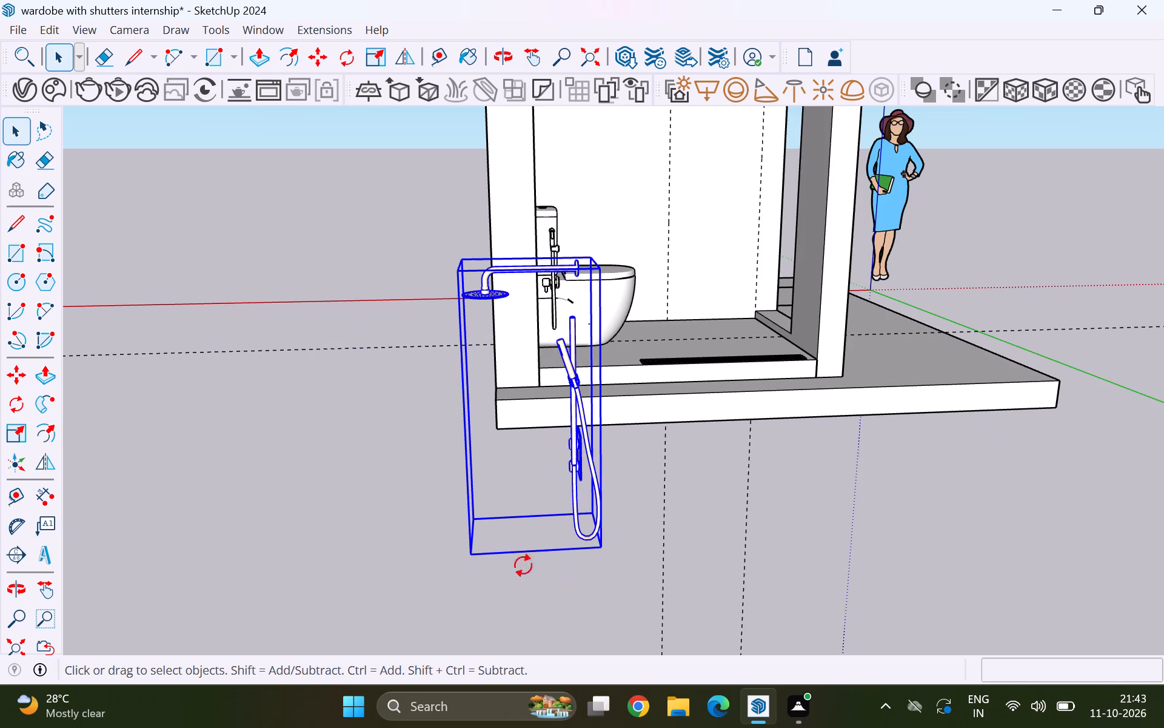
pyautogui.press('Up')
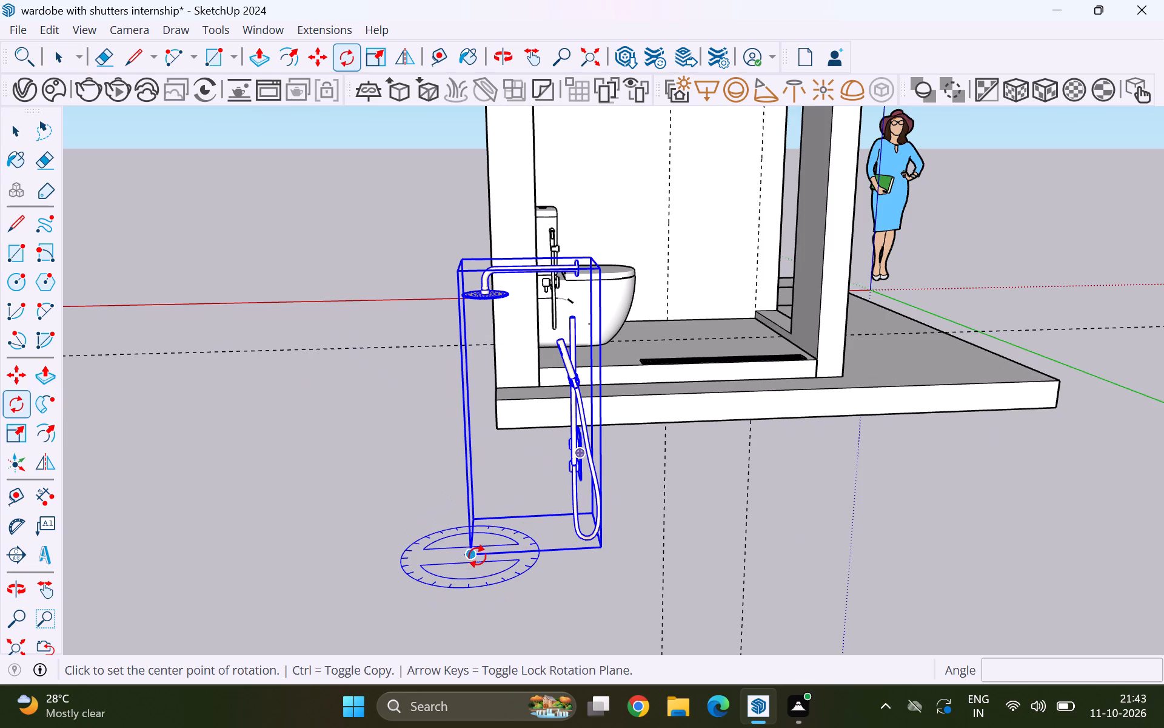
pyautogui.click(477, 558)
pyautogui.click(722, 548)
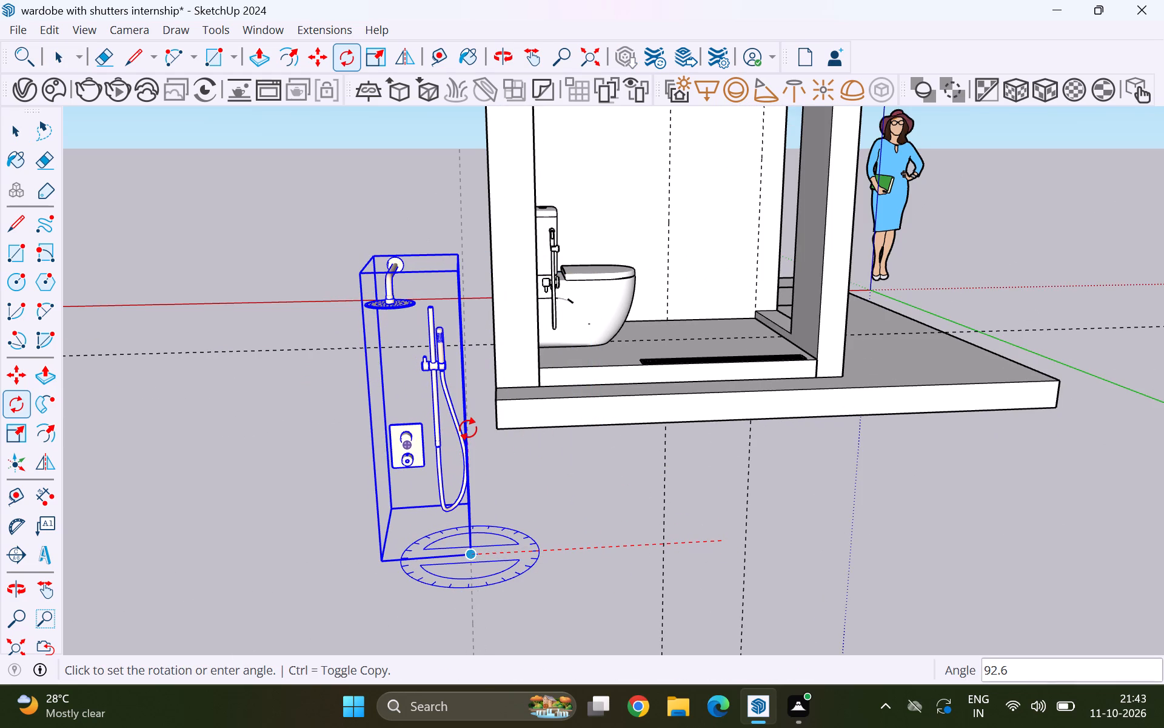
pyautogui.write('90')
pyautogui.press('Return')
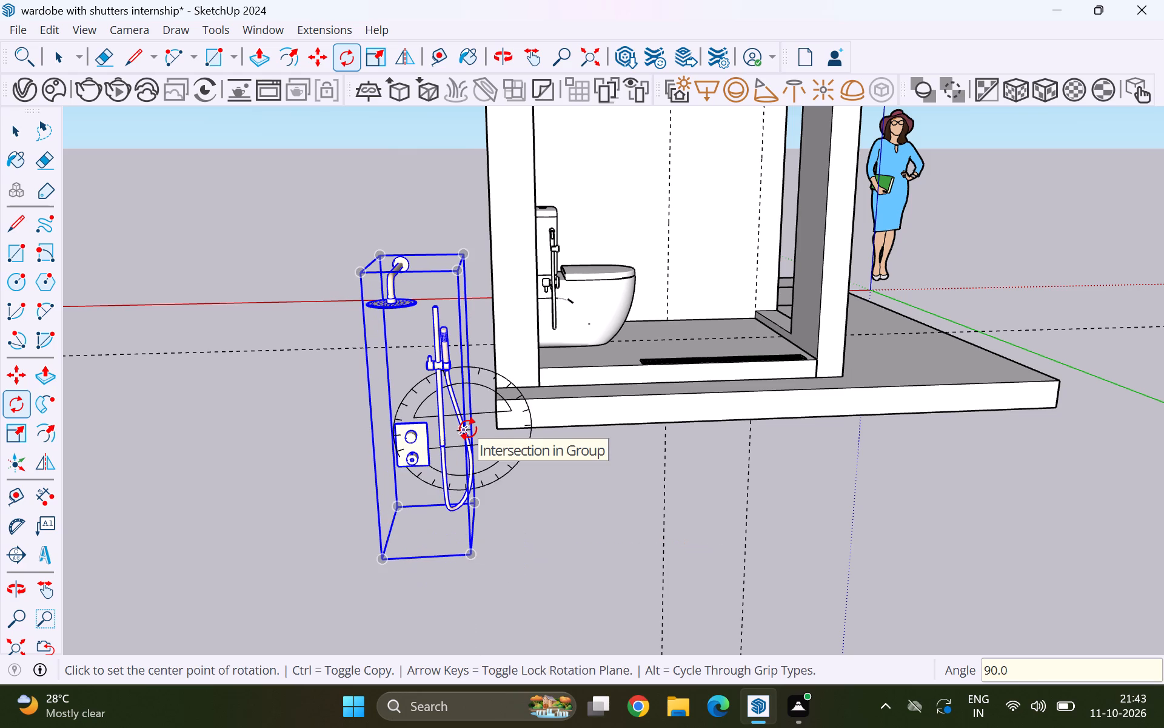
pyautogui.press('space')
pyautogui.scroll(-5, 476, 442)
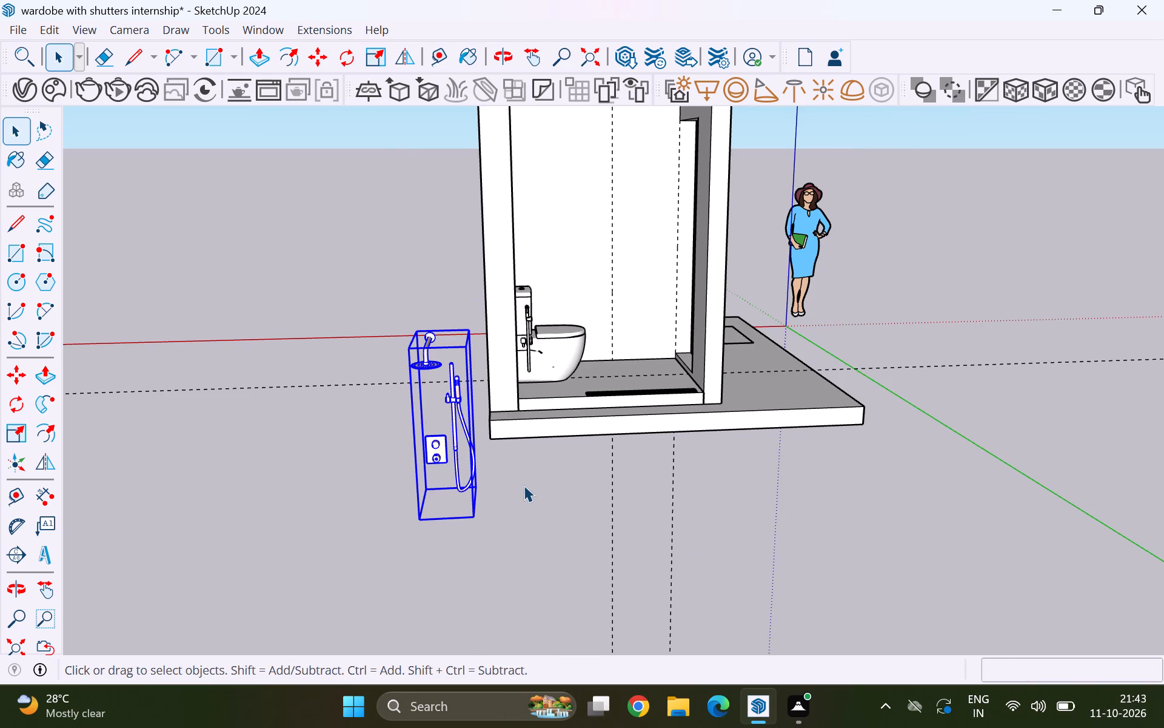
pyautogui.click(299, 445)
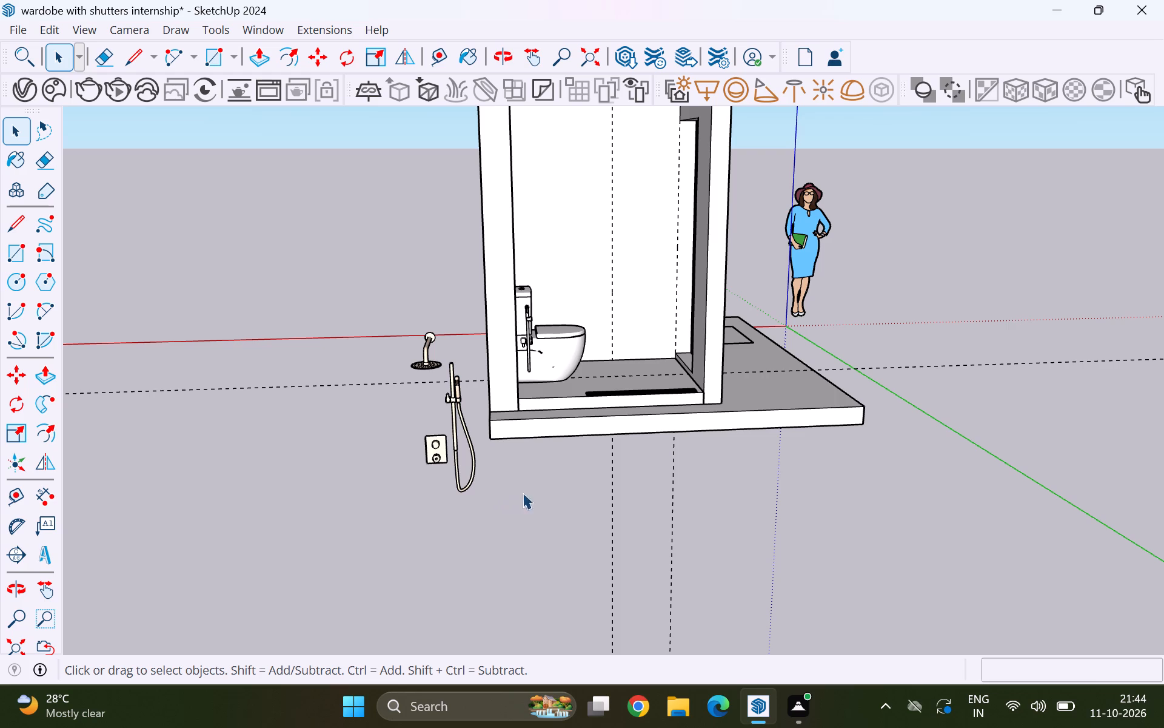
# Explode the shower set component into separate shower head, hand shower and control plate parts.
pyautogui.scroll(-4, 583, 477)
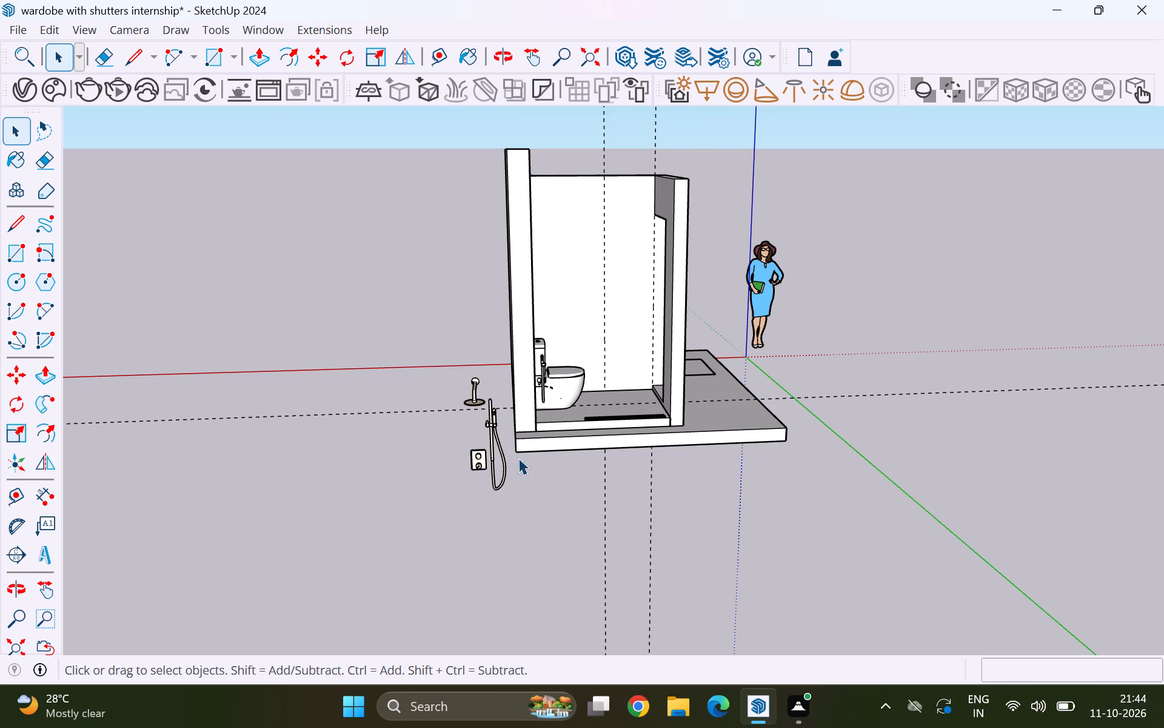
pyautogui.scroll(10, 498, 429)
pyautogui.moveTo(521, 456); pyautogui.dragTo(470, 455, button='middle')
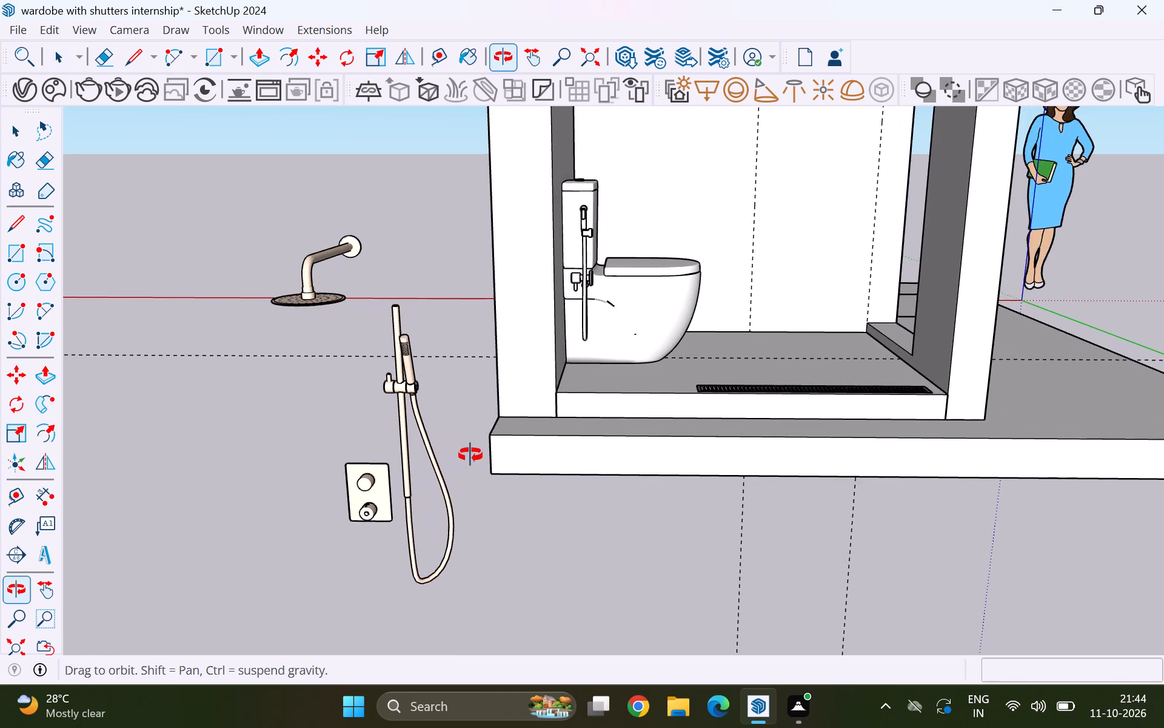
pyautogui.moveTo(470, 455); pyautogui.dragTo(509, 462, button='middle')
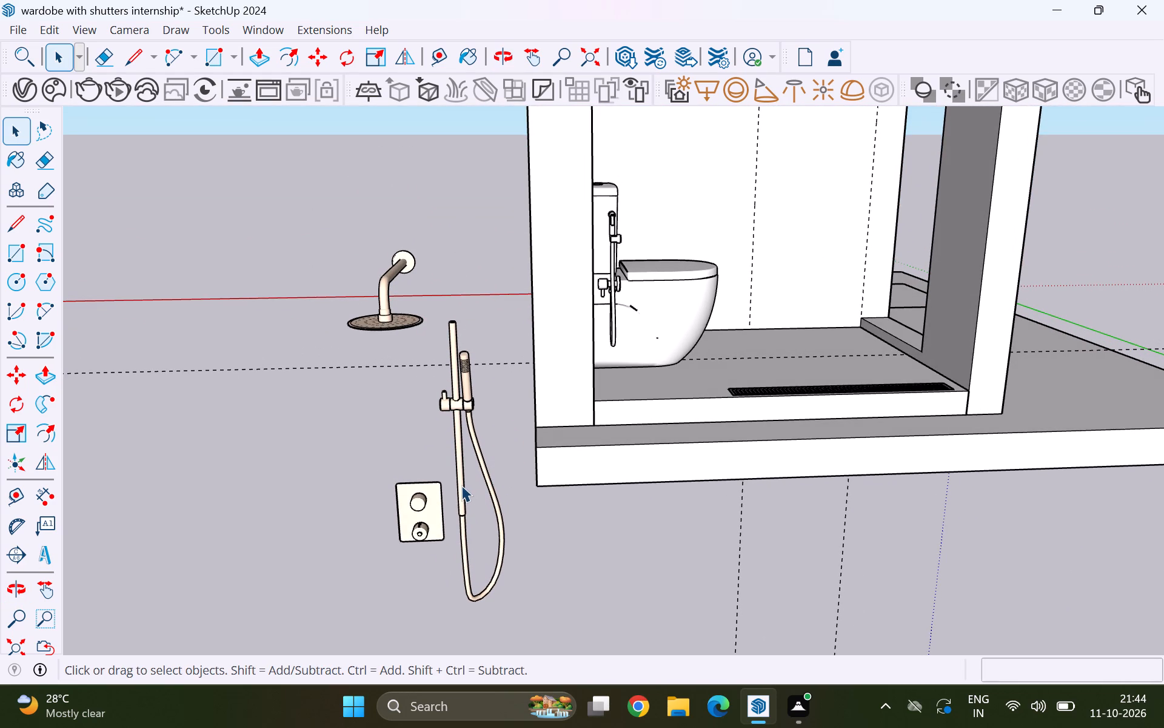
pyautogui.click(461, 485)
pyautogui.rightClick(461, 485)
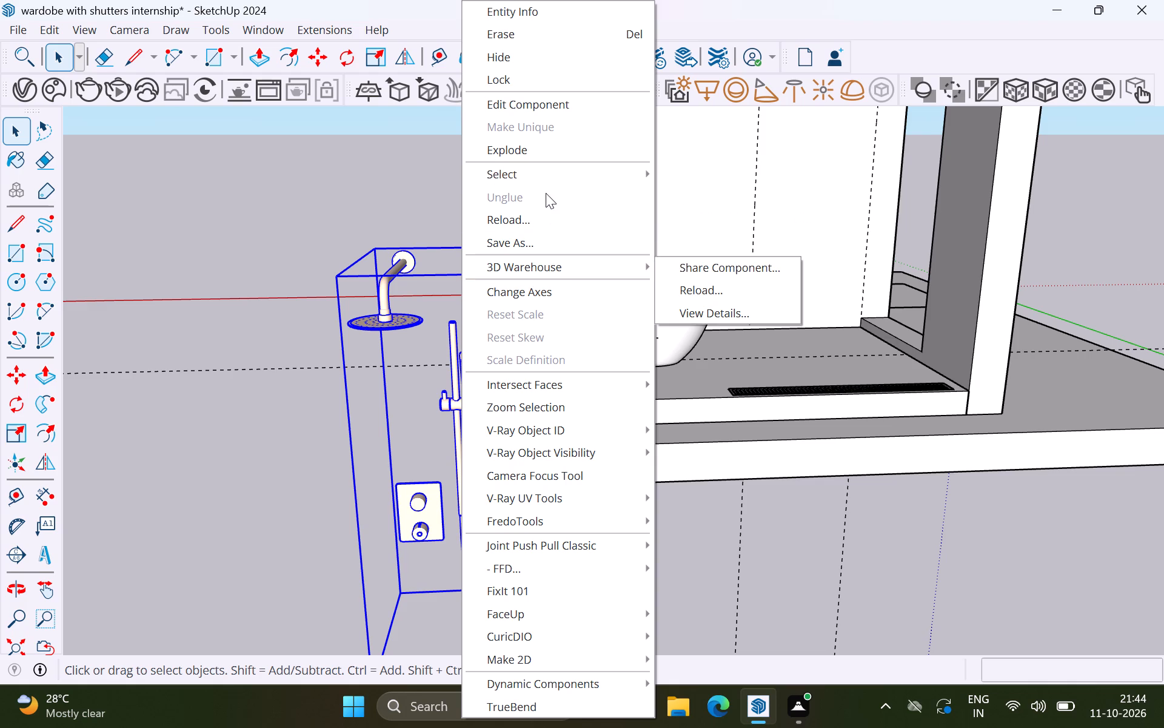
pyautogui.click(523, 148)
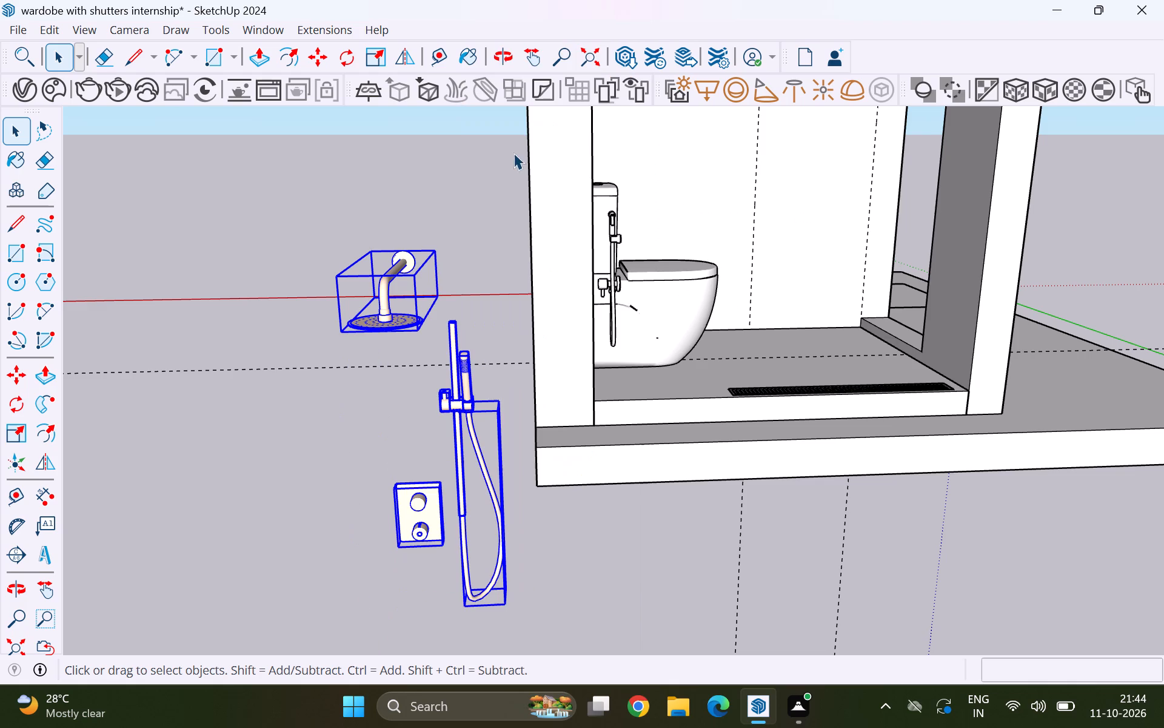
pyautogui.click(398, 183)
# Examine the exploded shower parts and their position relative to the toilet enclosure from several angles.
pyautogui.scroll(-3, 446, 402)
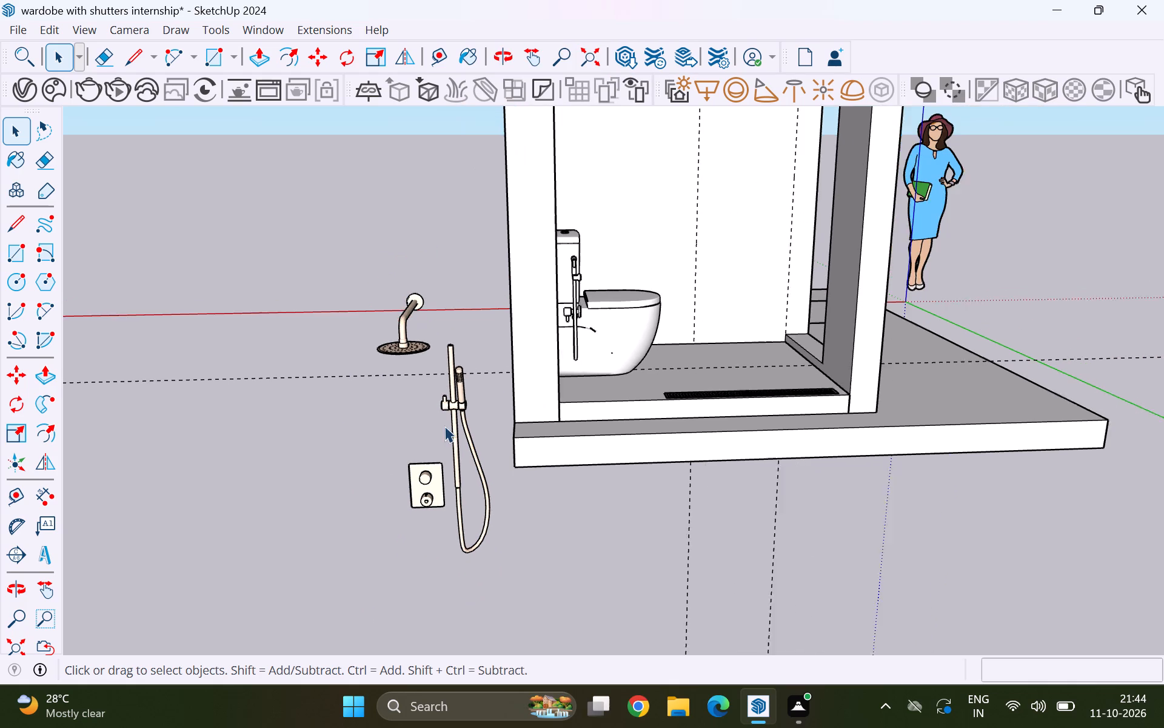
pyautogui.scroll(-1, 444, 426)
pyautogui.moveTo(414, 498); pyautogui.dragTo(436, 479, button='middle')
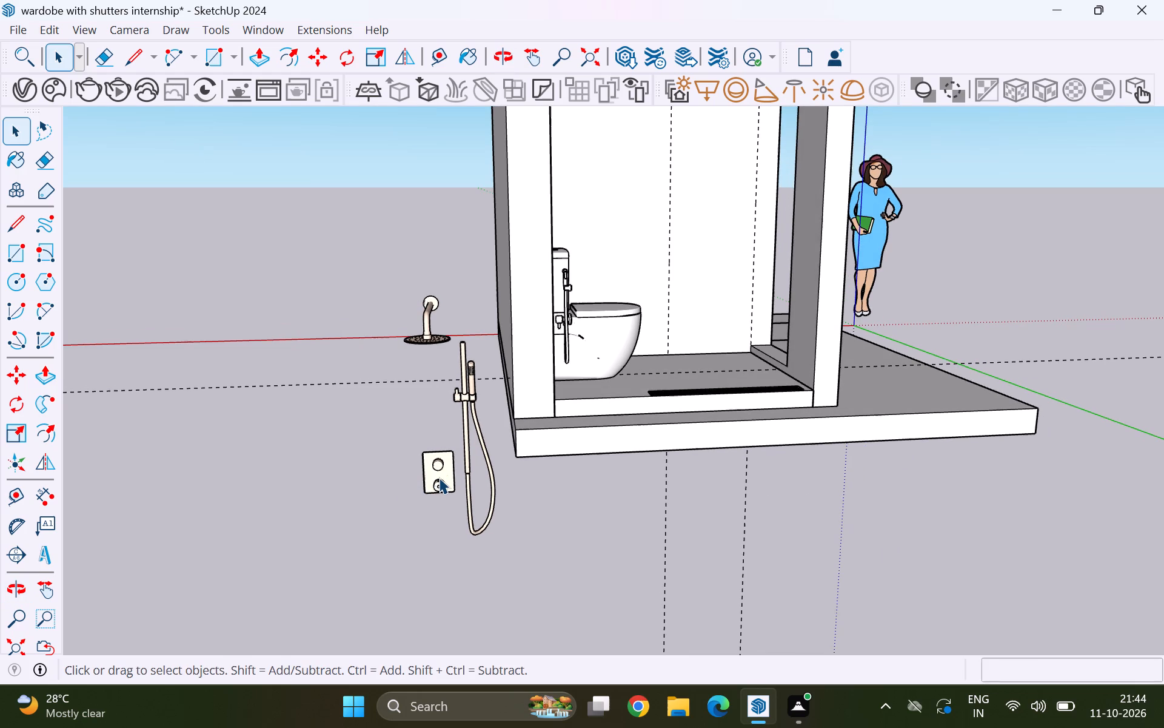
pyautogui.scroll(4, 452, 469)
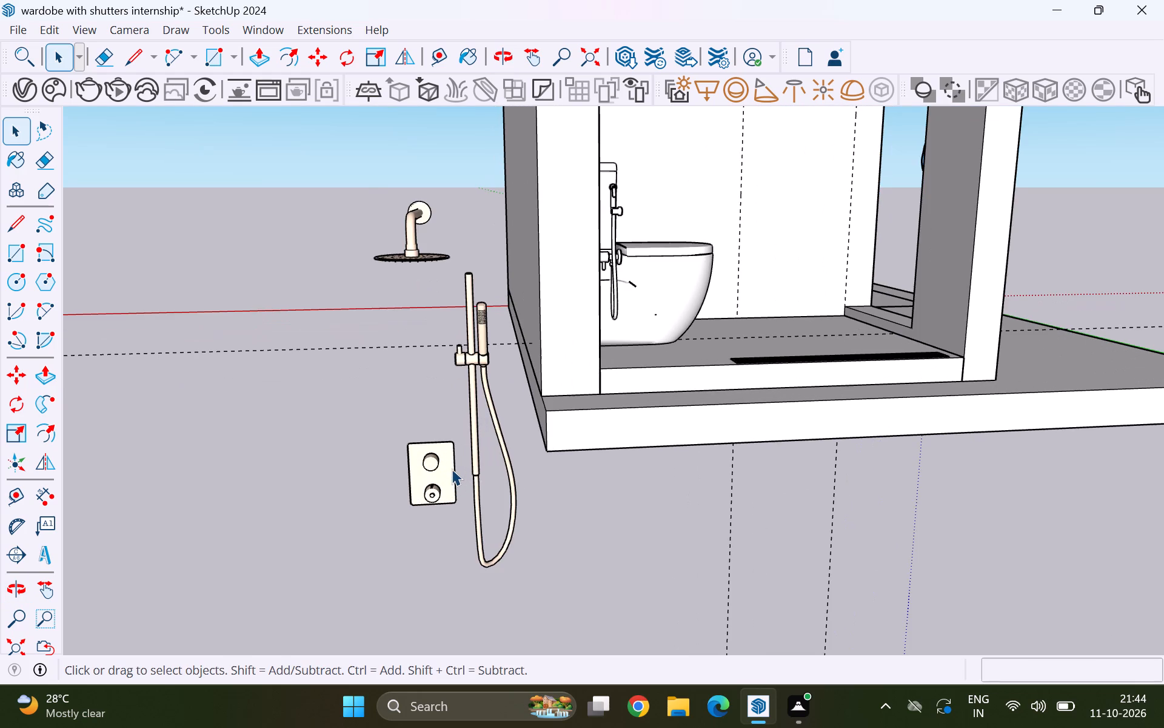
pyautogui.scroll(2, 452, 469)
pyautogui.moveTo(442, 480); pyautogui.dragTo(475, 451, button='middle')
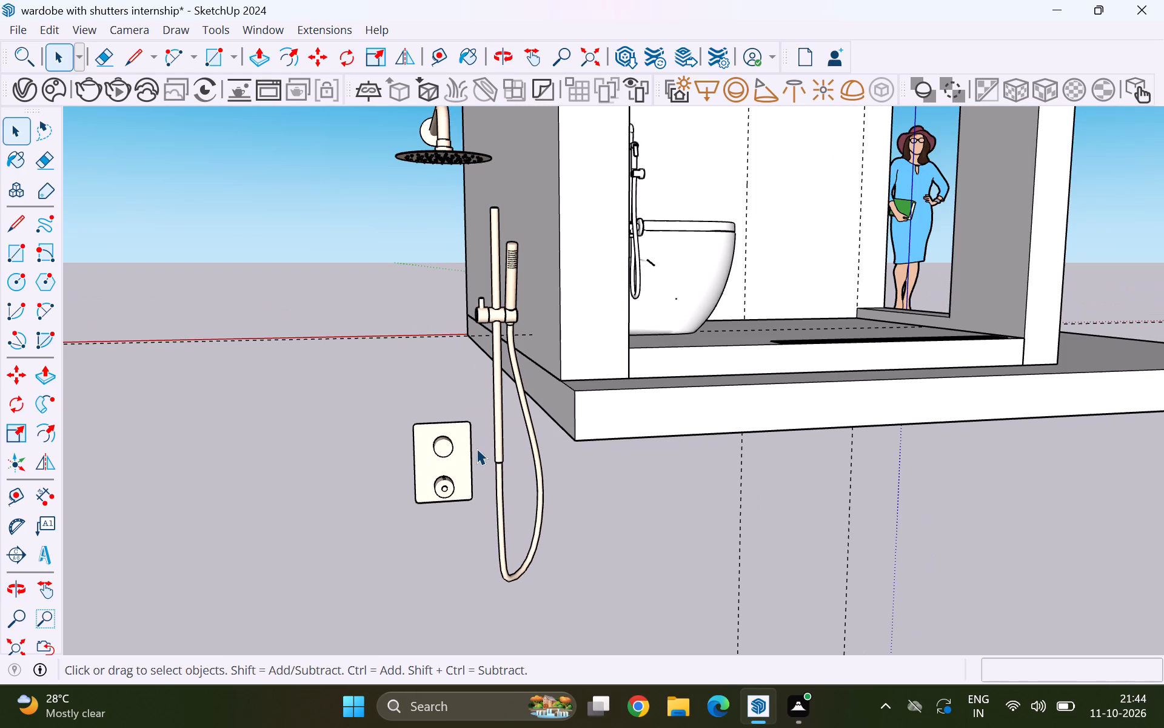
pyautogui.scroll(-4, 473, 460)
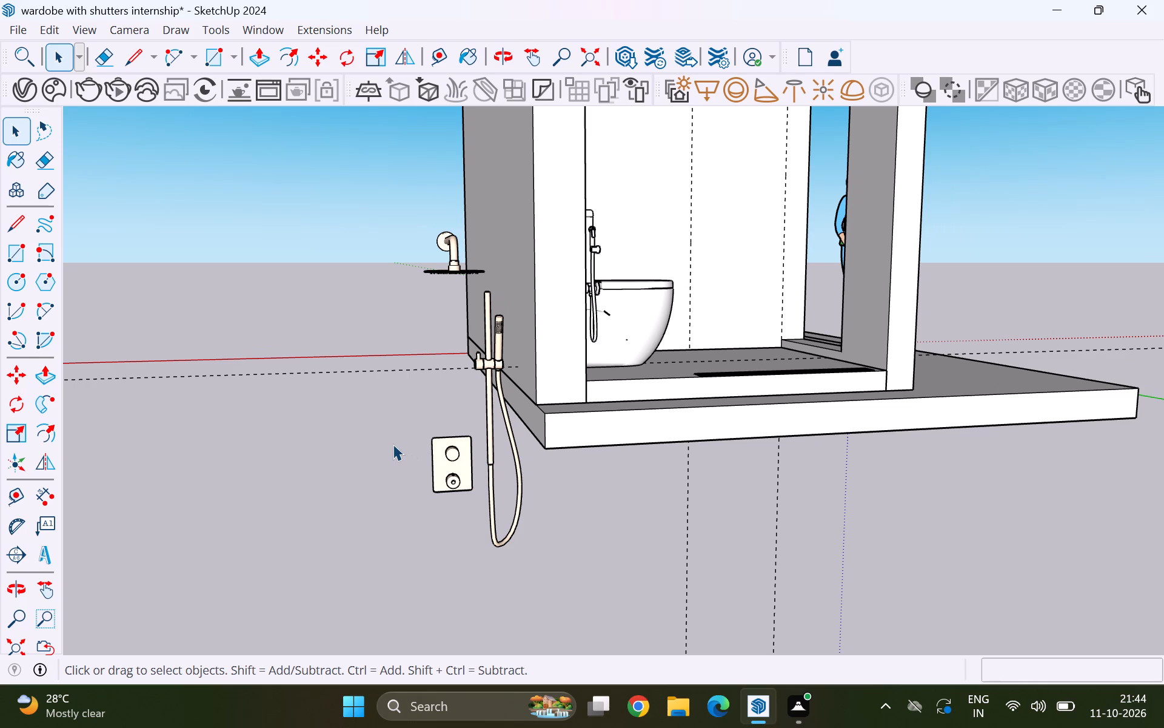
pyautogui.scroll(-2, 393, 444)
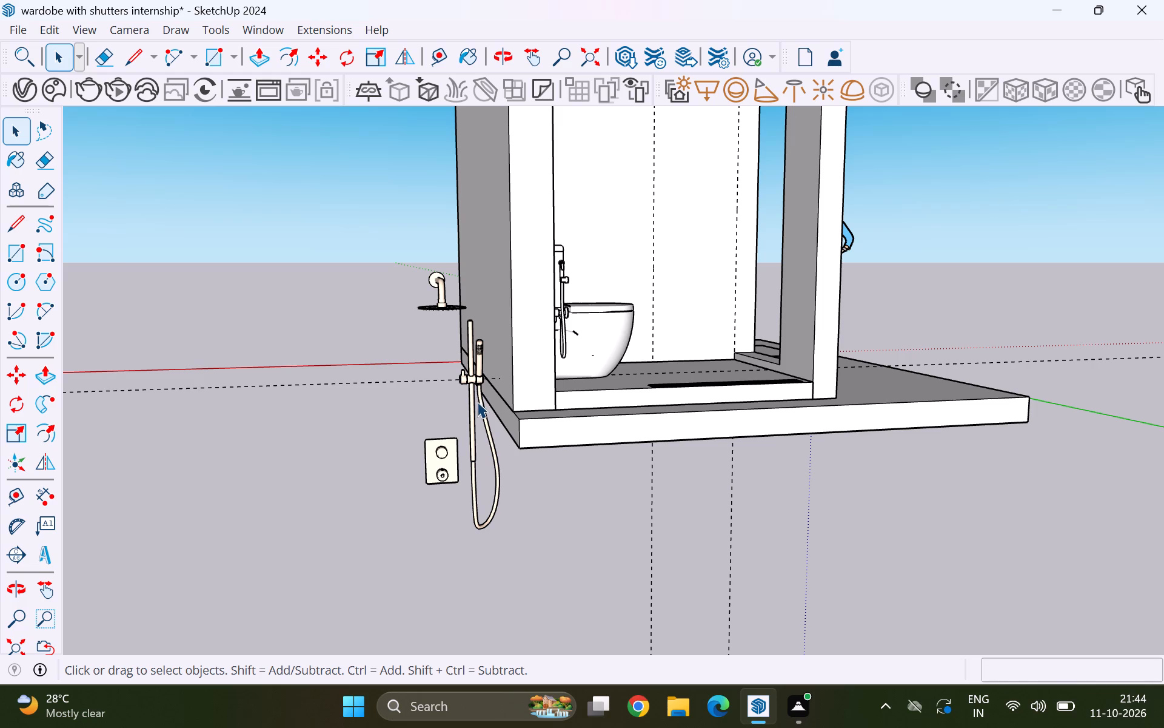
pyautogui.moveTo(477, 402); pyautogui.dragTo(423, 427, button='middle')
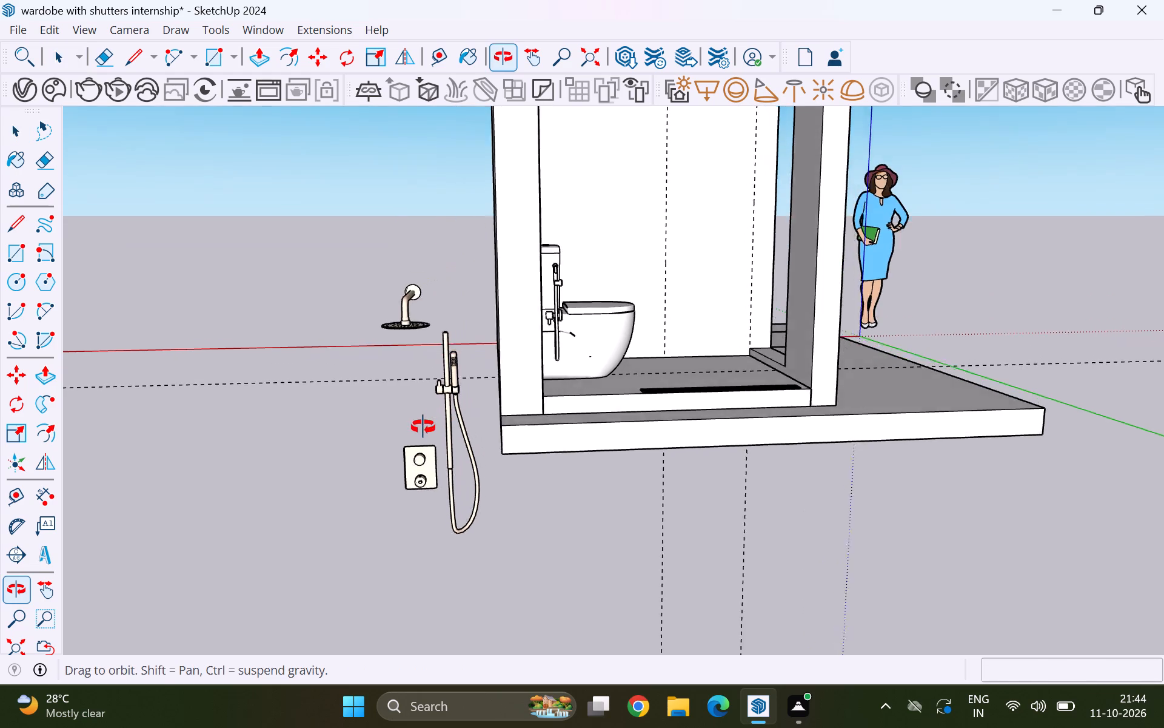
pyautogui.moveTo(423, 427); pyautogui.dragTo(384, 476, button='middle')
pyautogui.scroll(-4, 408, 493)
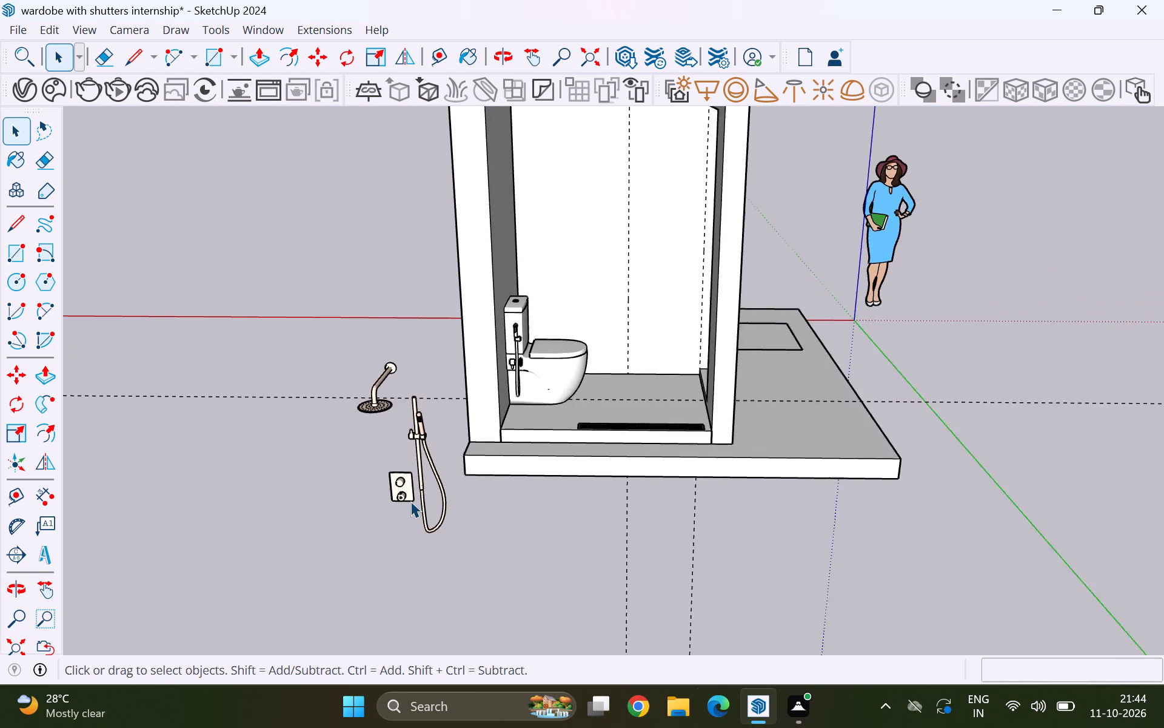
pyautogui.scroll(-2, 410, 501)
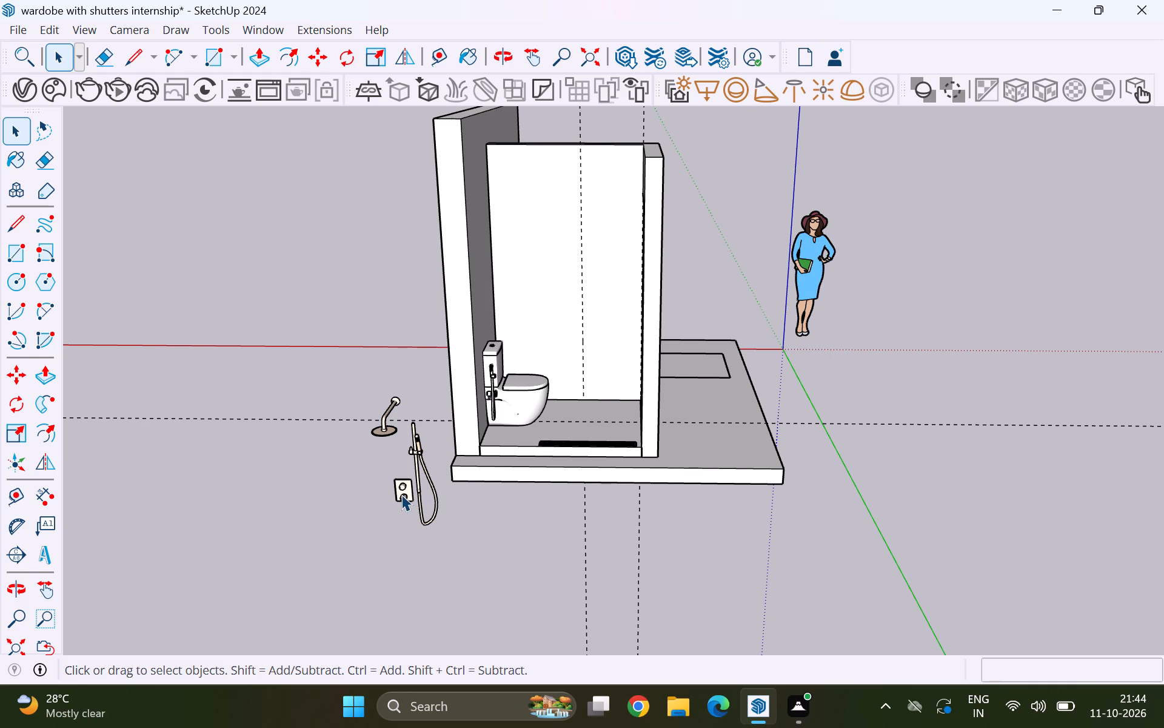
# Move the shower control plate by its bottom back corner about 7' 5" onto the toilet enclosure's back wall, near the vertical guide.
pyautogui.moveTo(401, 494); pyautogui.dragTo(450, 456, button='middle')
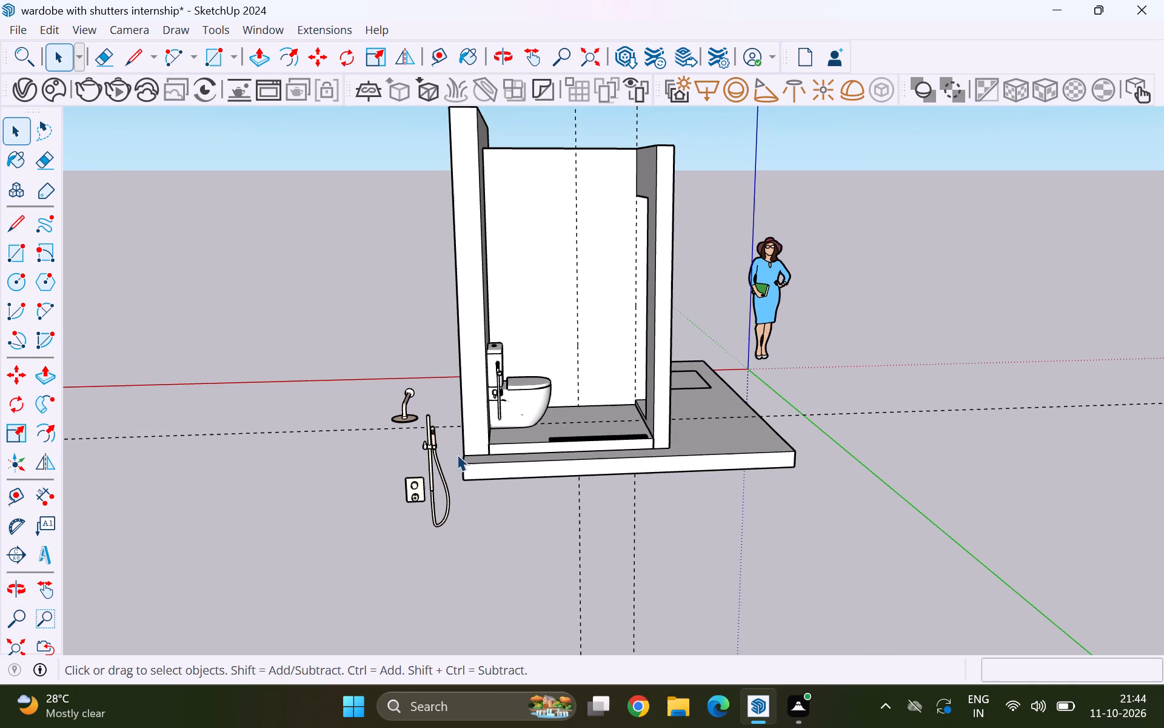
pyautogui.scroll(5, 447, 456)
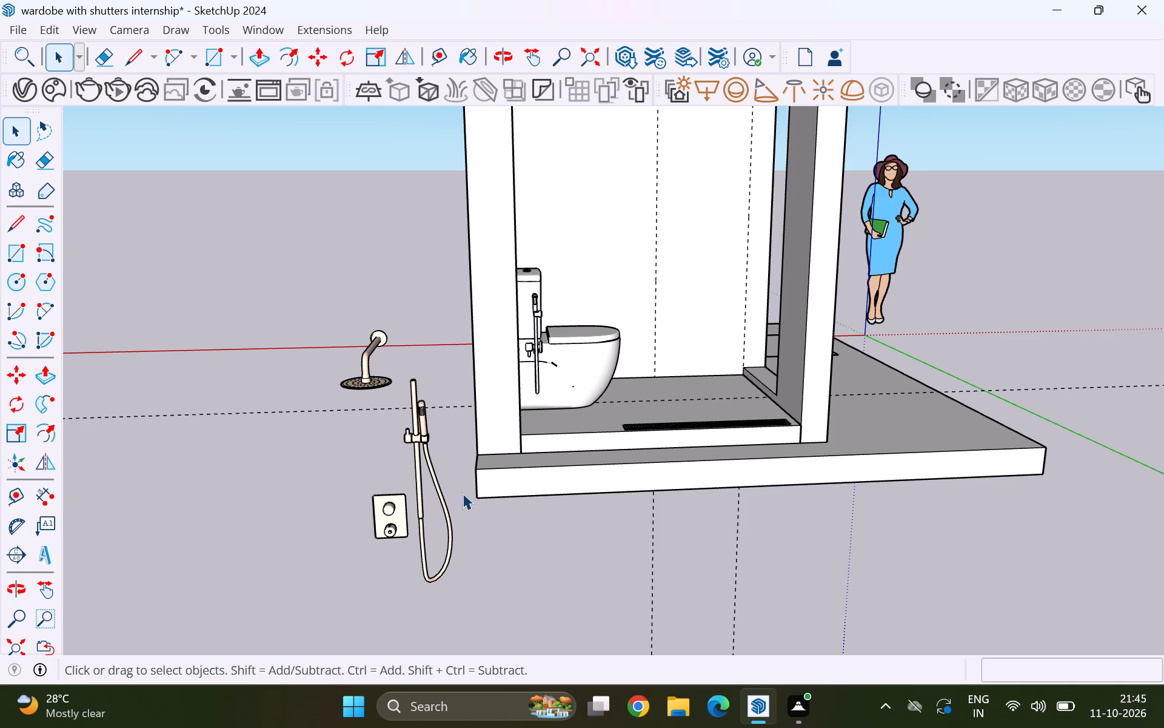
pyautogui.scroll(-5, 463, 497)
pyautogui.moveTo(405, 520); pyautogui.dragTo(426, 434, button='middle')
pyautogui.scroll(9, 426, 465)
pyautogui.moveTo(434, 462); pyautogui.dragTo(401, 539, button='middle')
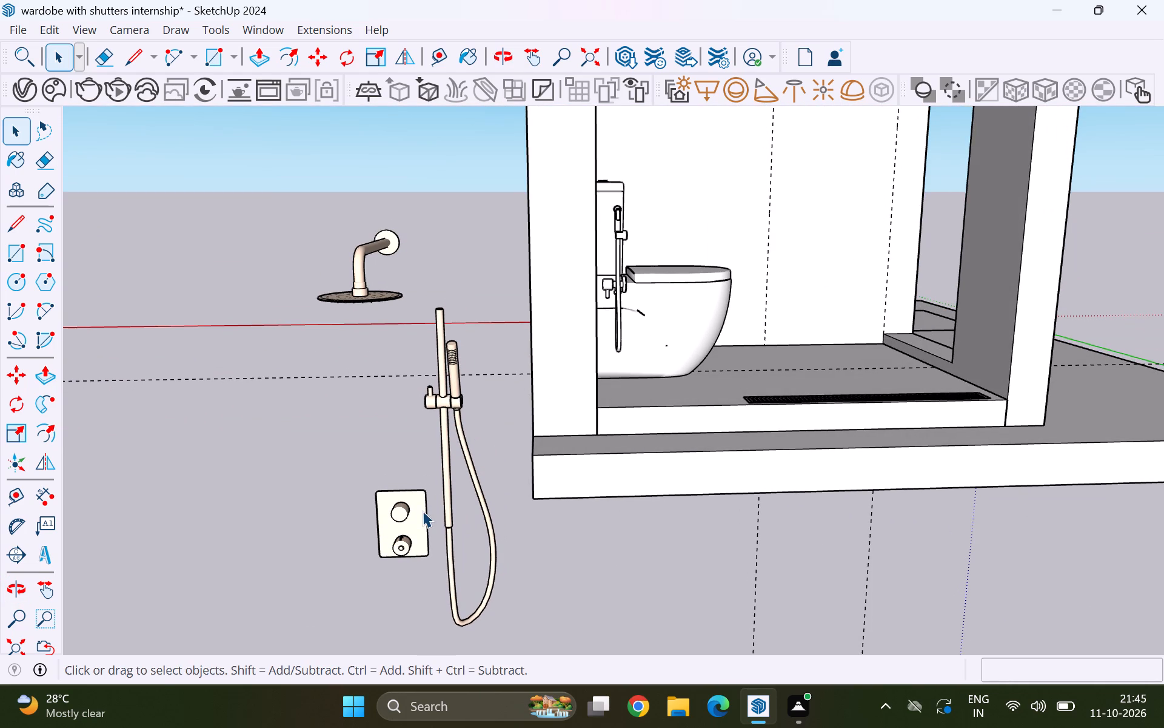
pyautogui.click(423, 511)
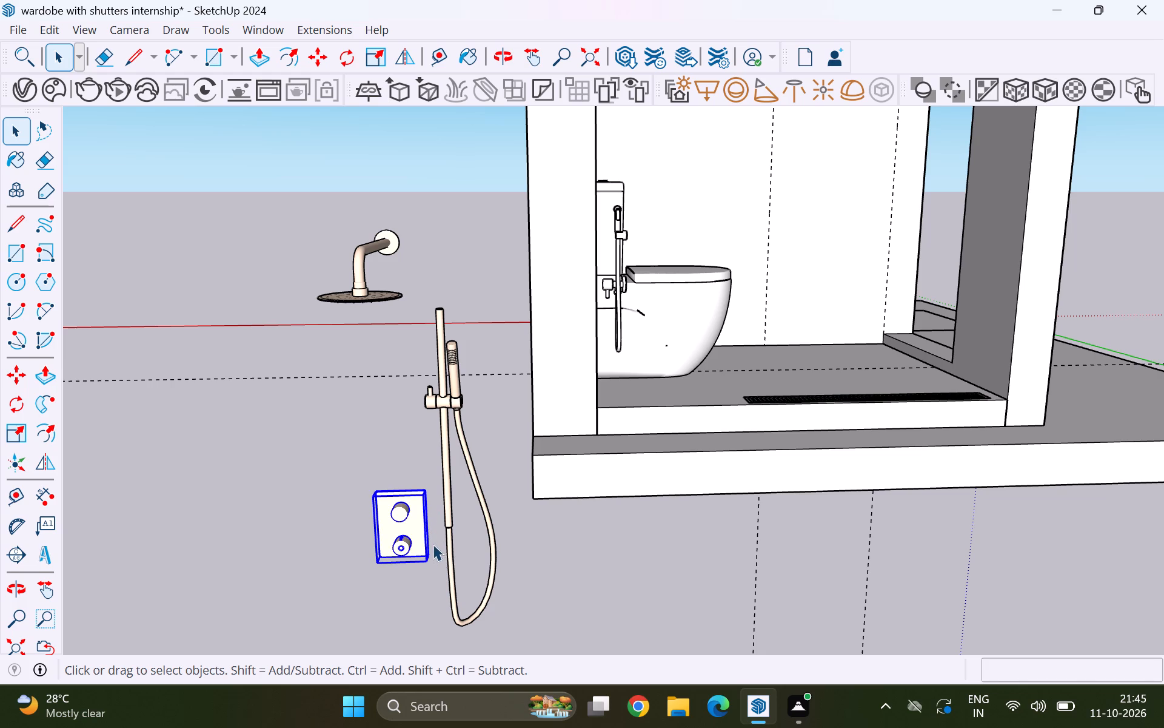
pyautogui.scroll(1, 433, 544)
pyautogui.moveTo(433, 544); pyautogui.dragTo(335, 563, button='middle')
pyautogui.scroll(10, 381, 528)
pyautogui.press('m')
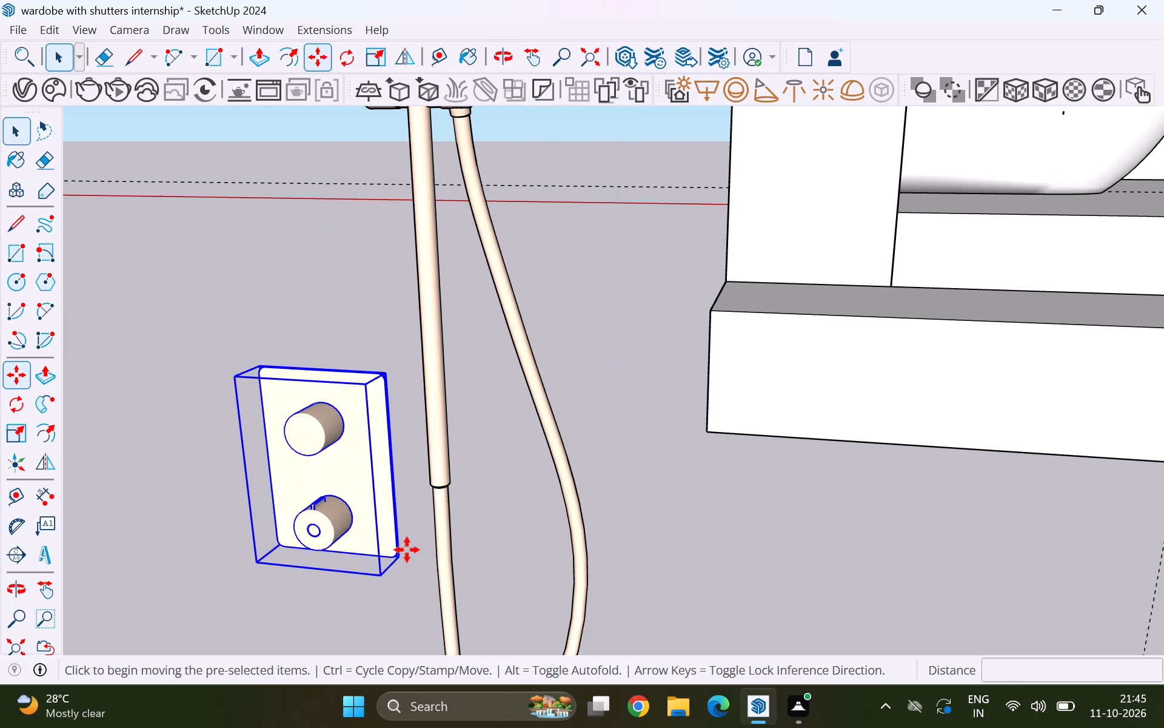
pyautogui.click(403, 554)
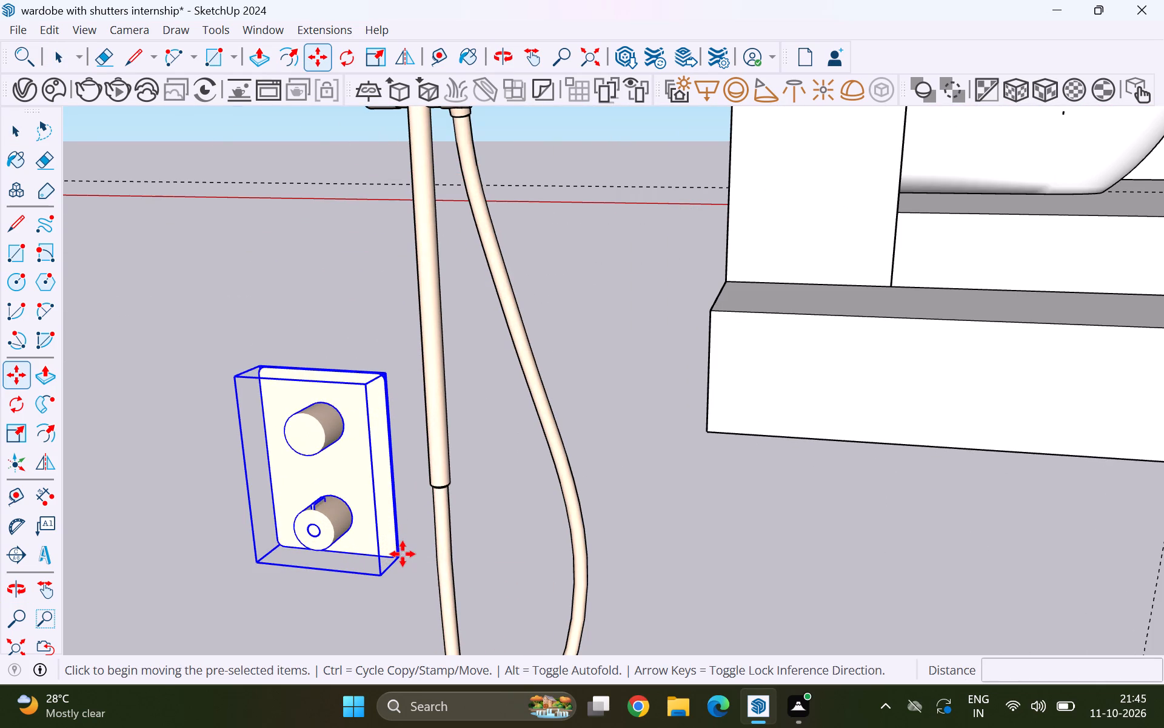
pyautogui.scroll(-11, 346, 540)
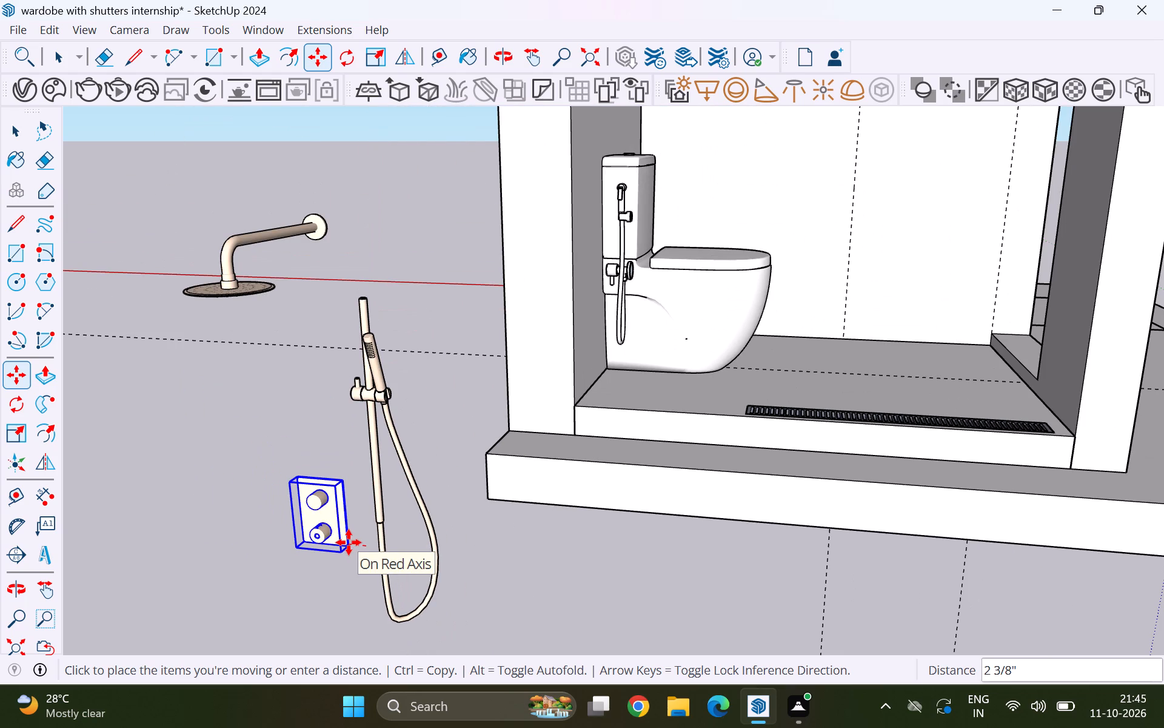
pyautogui.scroll(-5, 426, 537)
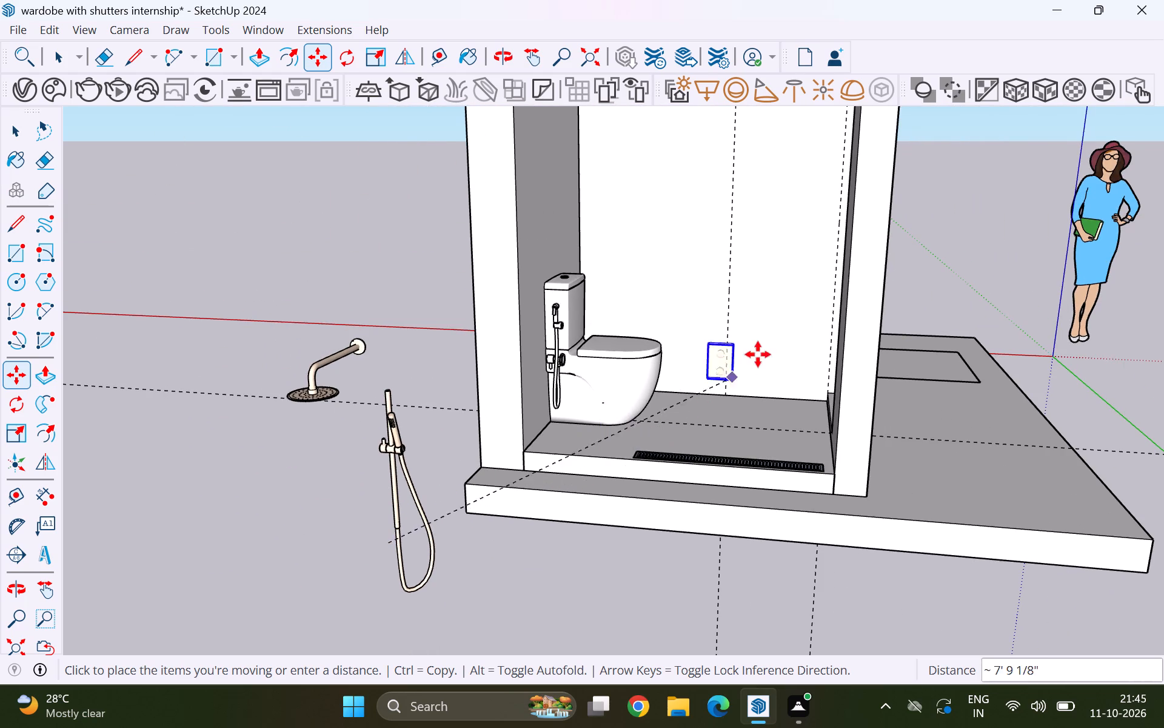
pyautogui.scroll(20, 761, 348)
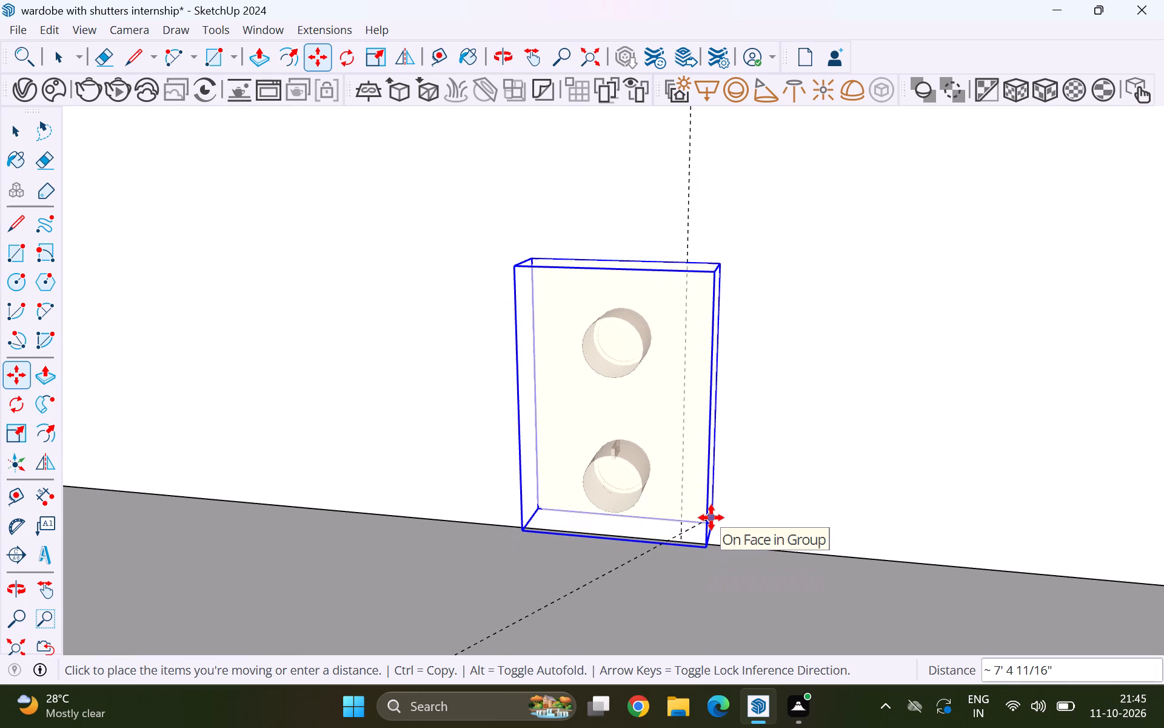
pyautogui.click(711, 517)
# Shift the control plate about 15/16" so its bottom back corner sits on the edge between back wall and floor.
pyautogui.moveTo(704, 533); pyautogui.dragTo(590, 521, button='middle')
pyautogui.scroll(2, 613, 527)
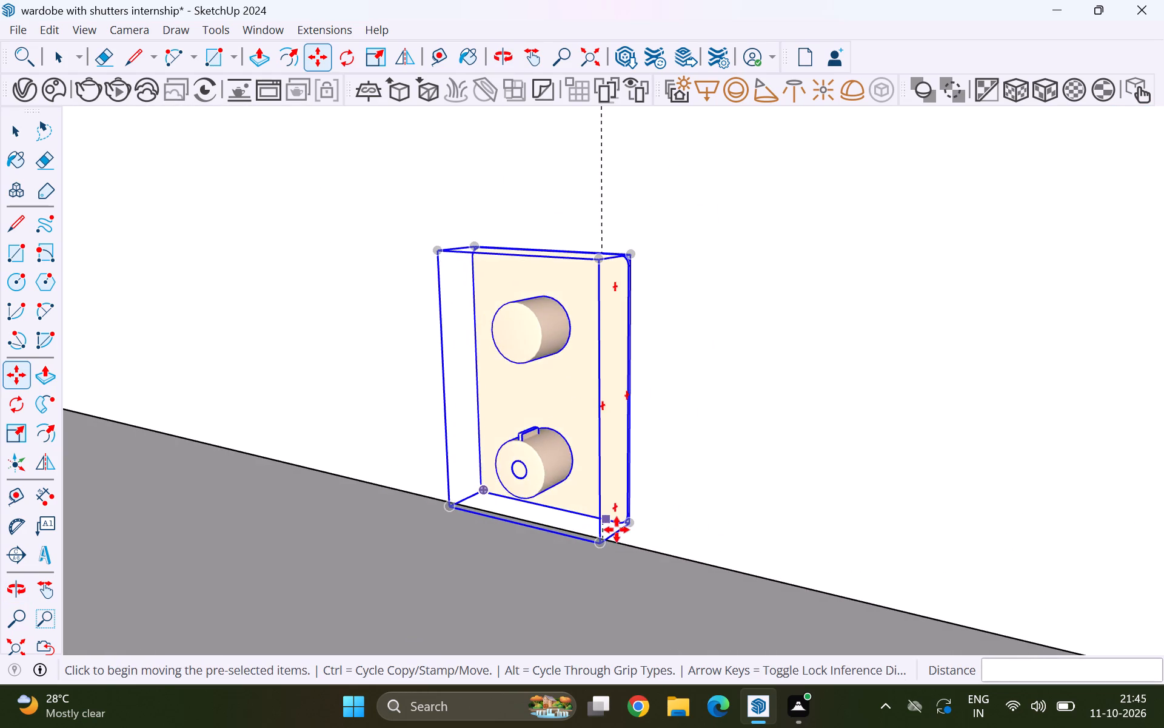
pyautogui.scroll(14, 617, 530)
pyautogui.click(684, 493)
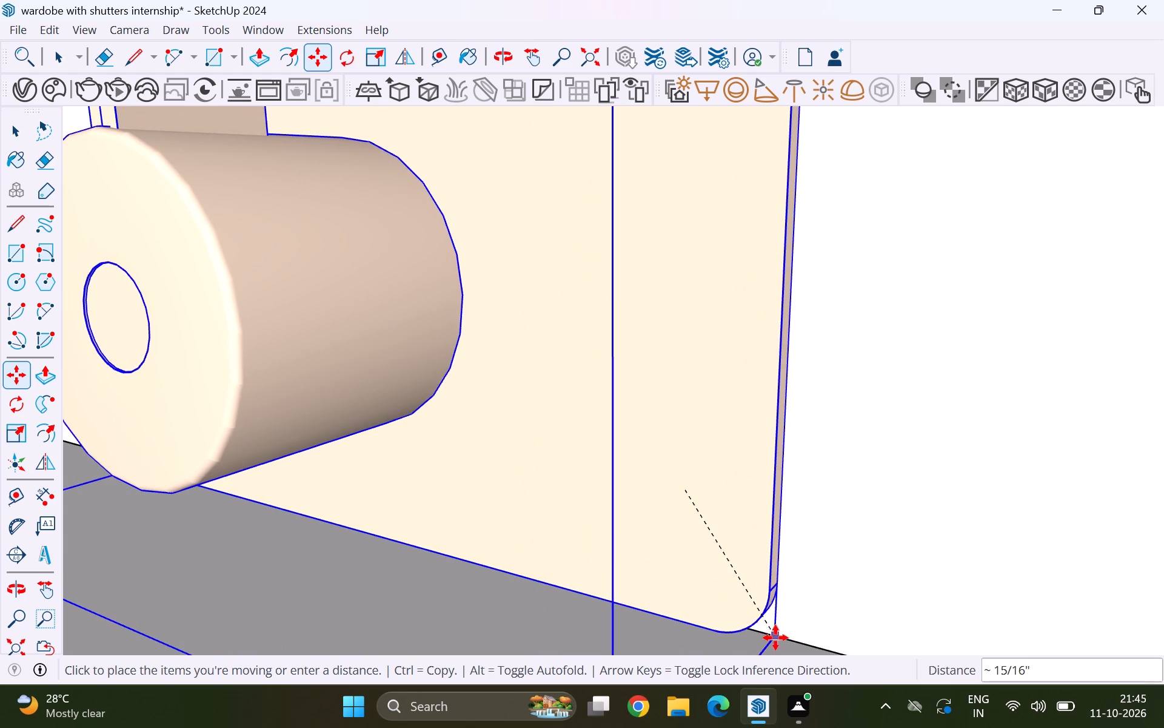
pyautogui.click(775, 638)
# Slide the control plate 1 9/16" along the back wall, away from the toilet, so it straddles the vertical guide.
pyautogui.scroll(-7, 786, 524)
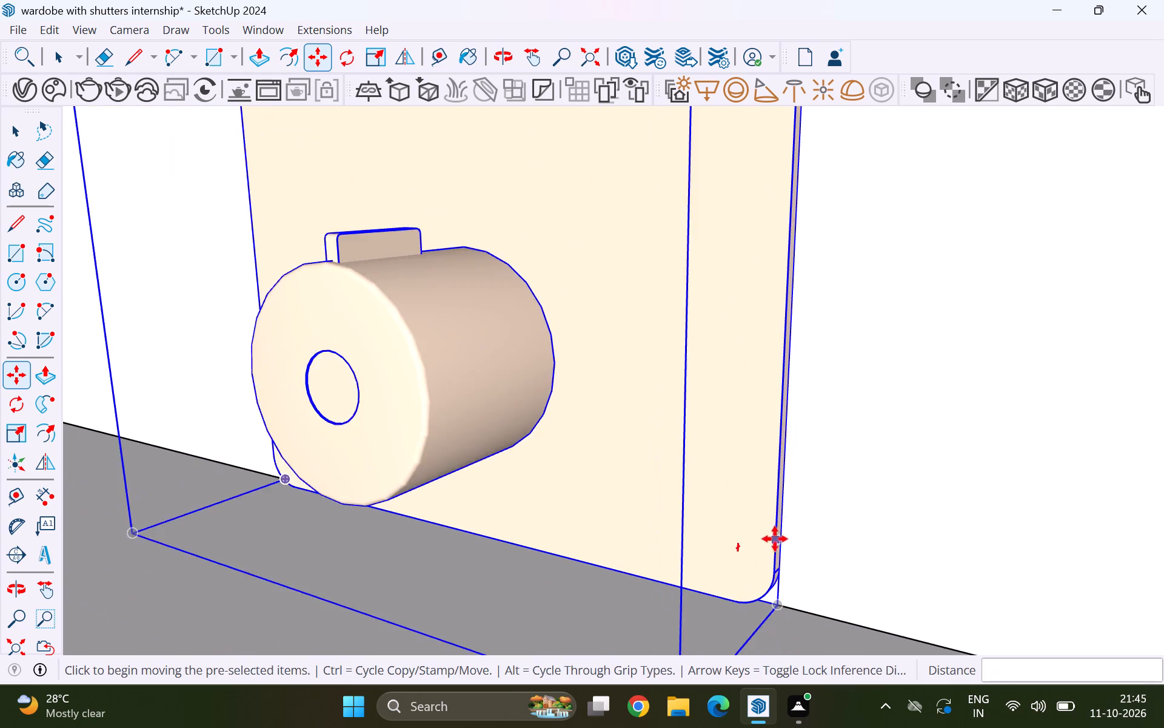
pyautogui.scroll(-2, 775, 539)
pyautogui.moveTo(714, 607); pyautogui.dragTo(778, 607, button='middle')
pyautogui.scroll(-3, 806, 579)
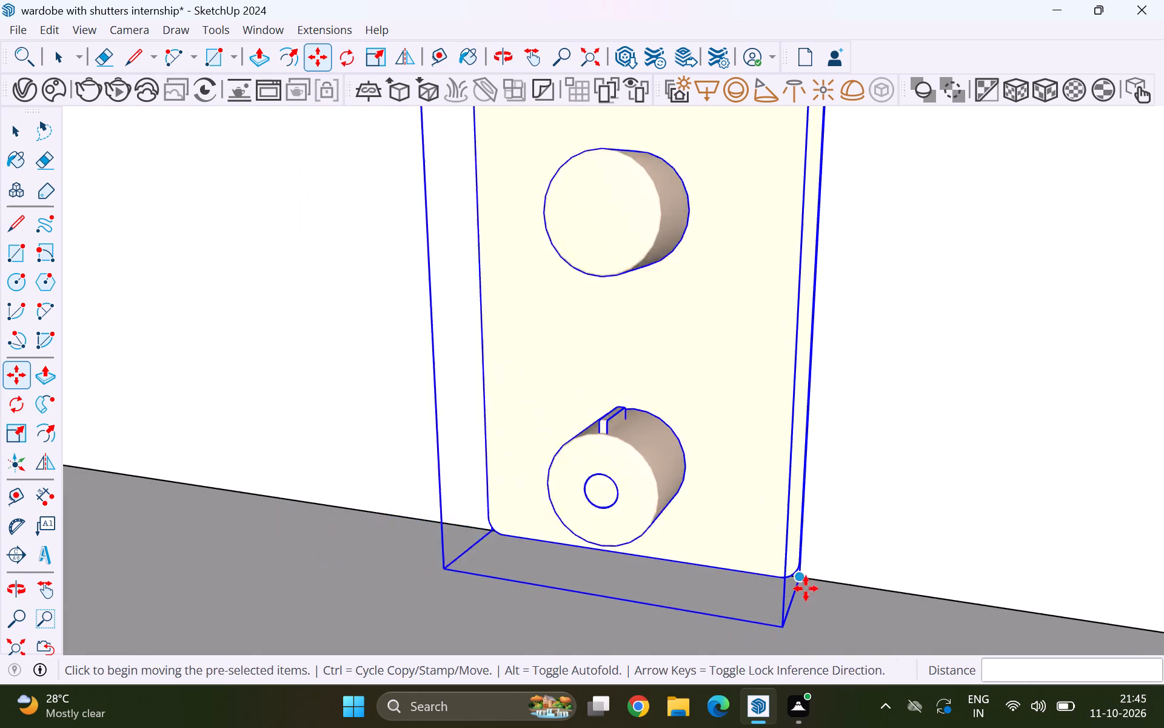
pyautogui.scroll(-11, 806, 588)
pyautogui.scroll(4, 785, 605)
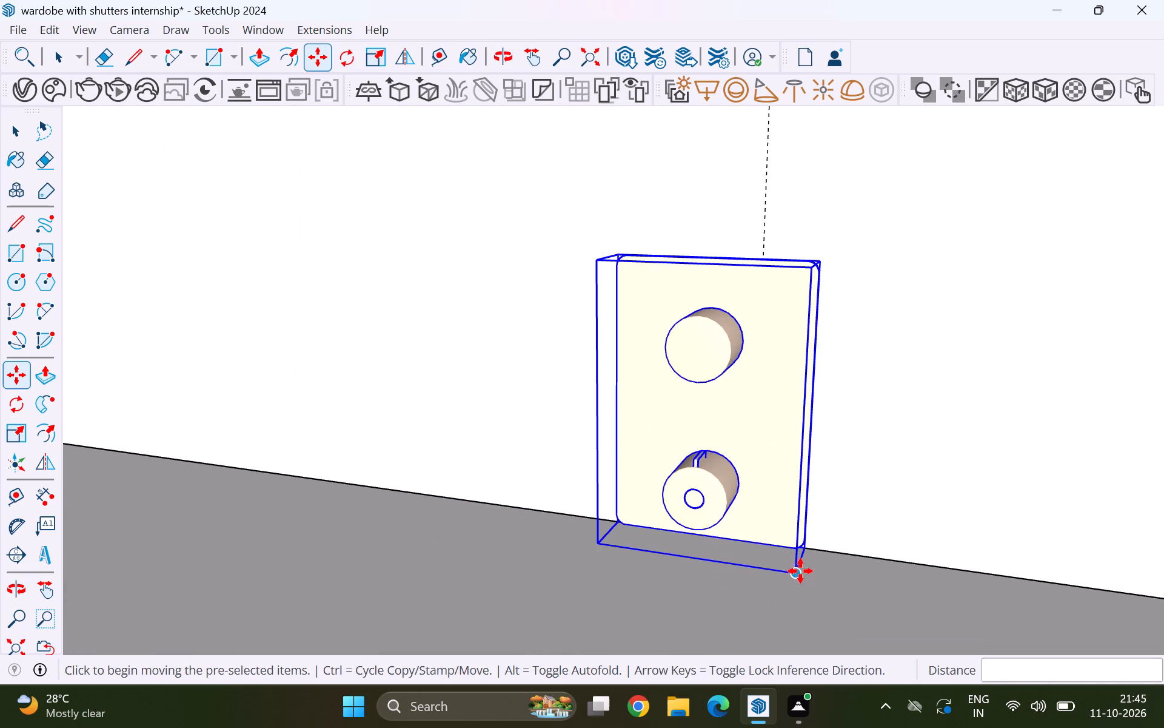
pyautogui.click(796, 571)
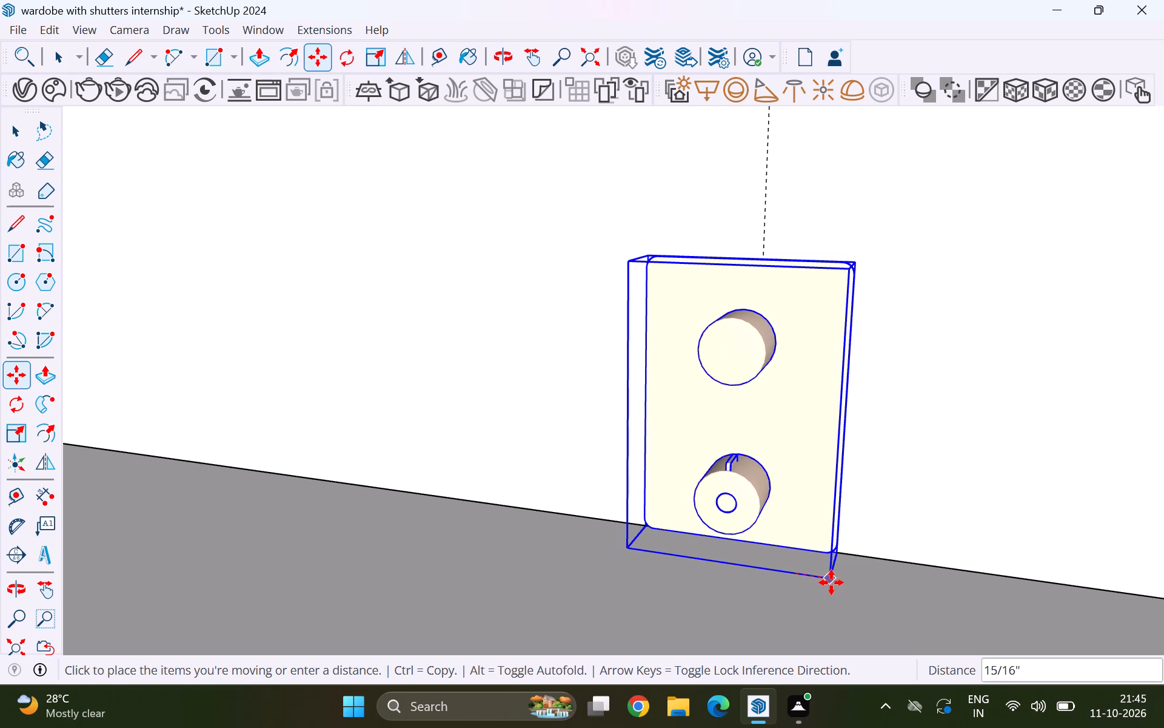
pyautogui.click(854, 589)
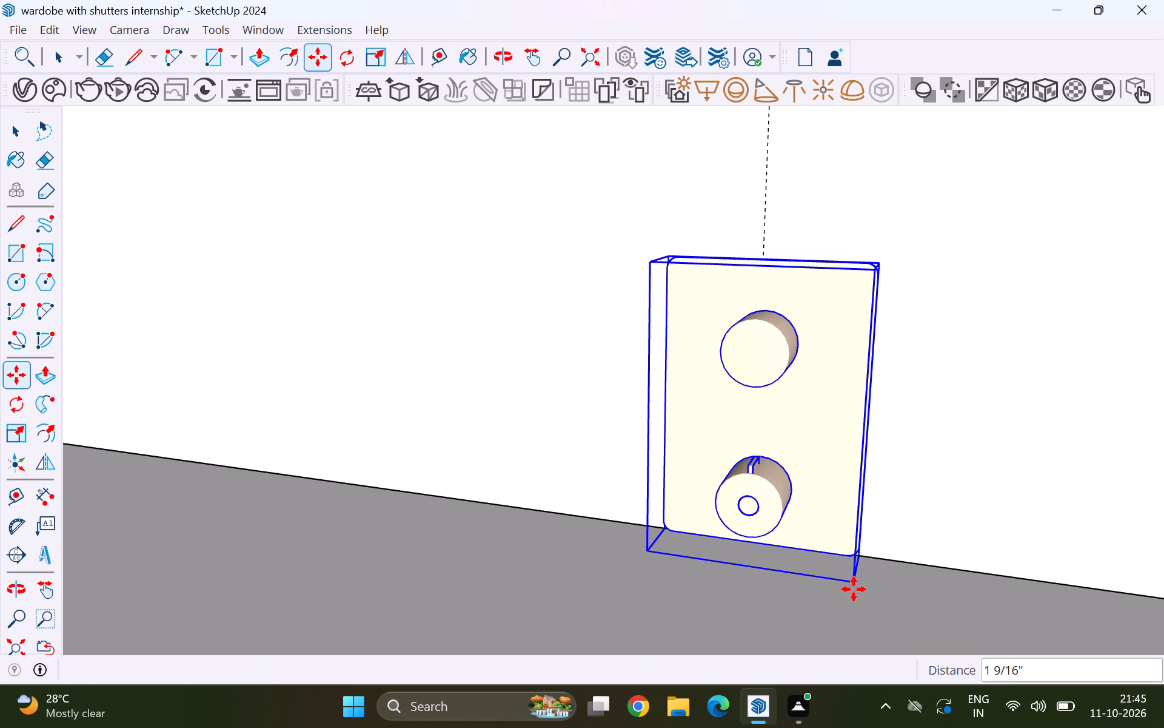
pyautogui.press('space')
# Raise the control plate 3' vertically from the floor along the back wall.
pyautogui.scroll(-10, 720, 531)
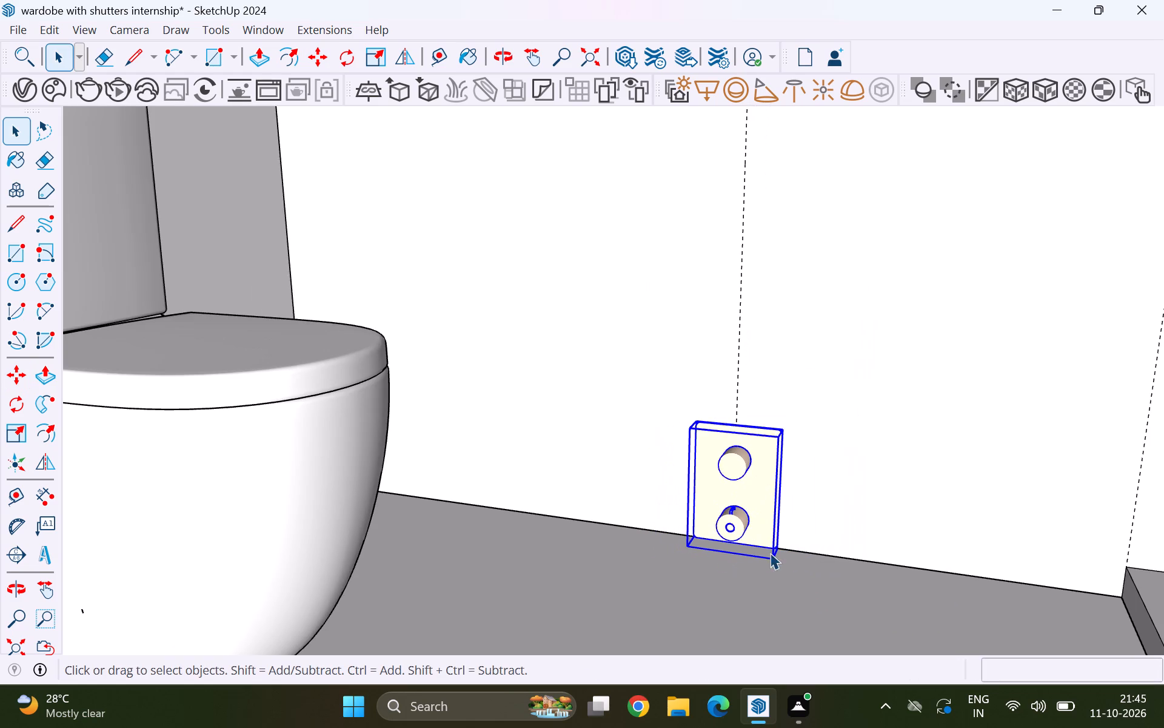
pyautogui.moveTo(803, 548); pyautogui.dragTo(824, 547, button='middle')
pyautogui.scroll(15, 792, 558)
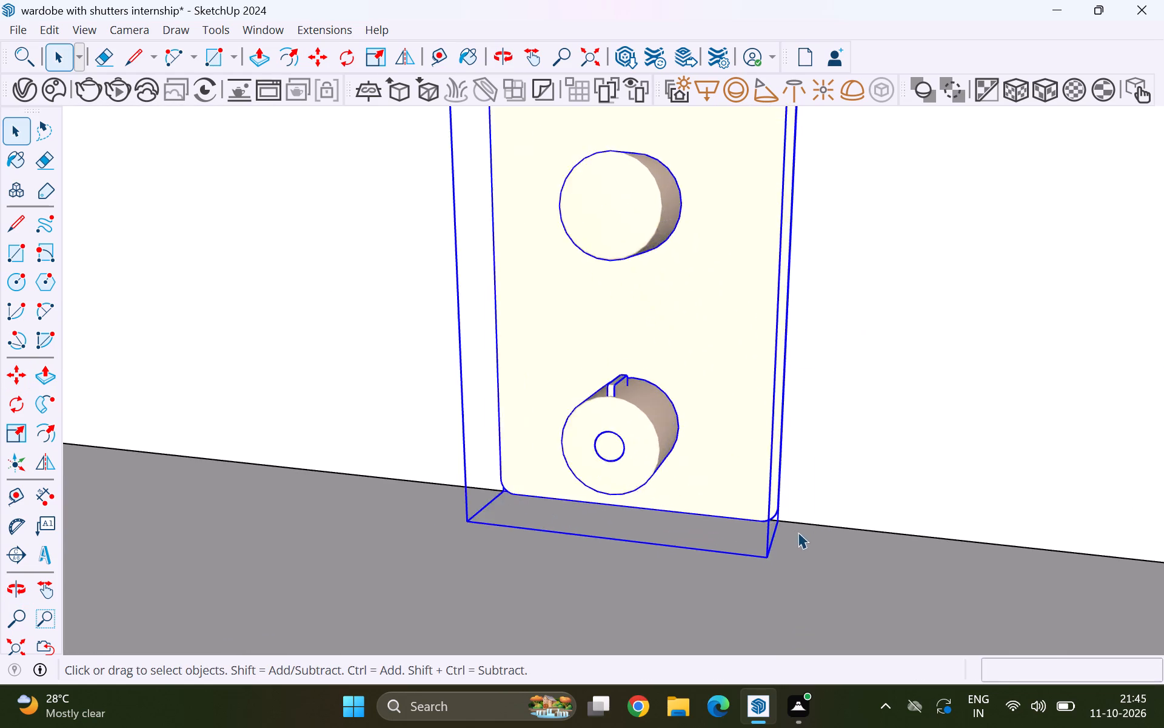
pyautogui.scroll(14, 798, 532)
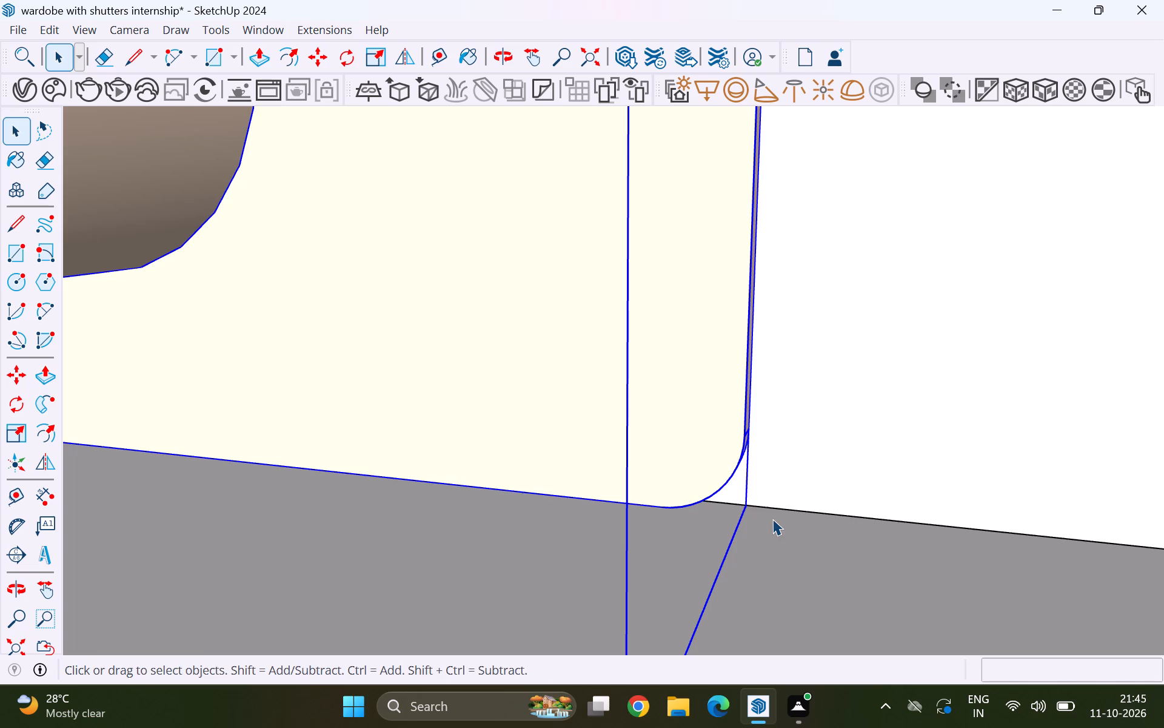
pyautogui.press('m')
pyautogui.click(745, 499)
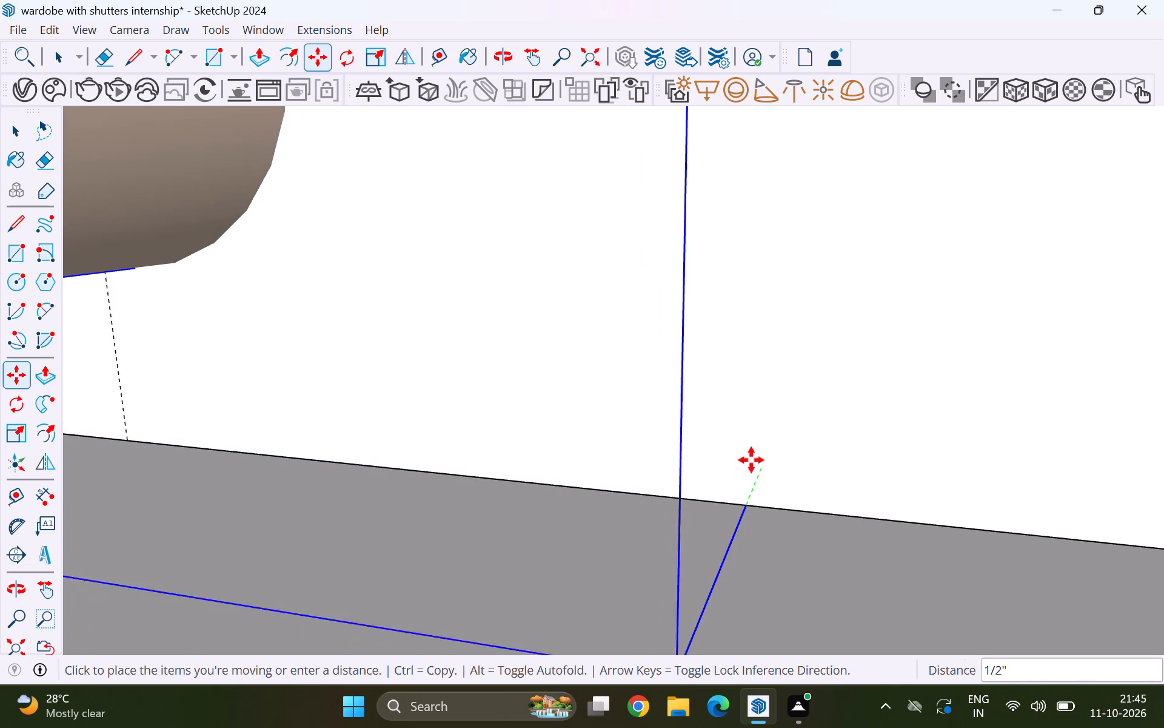
pyautogui.press('Up')
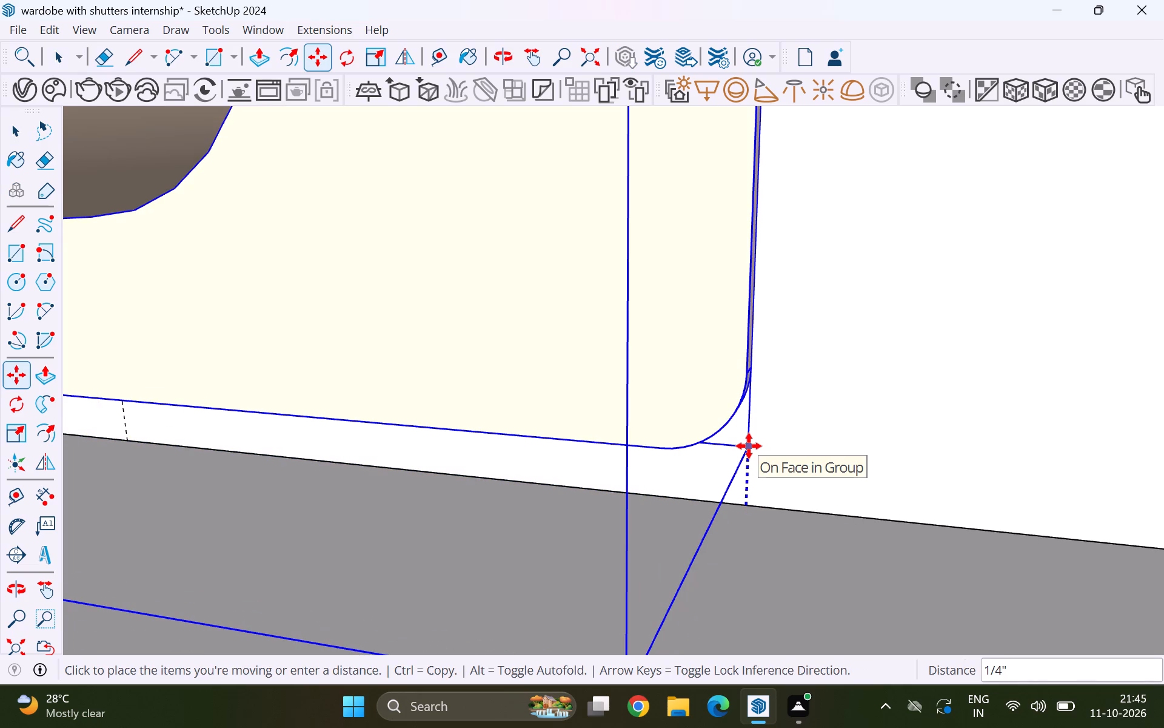
pyautogui.press('3')
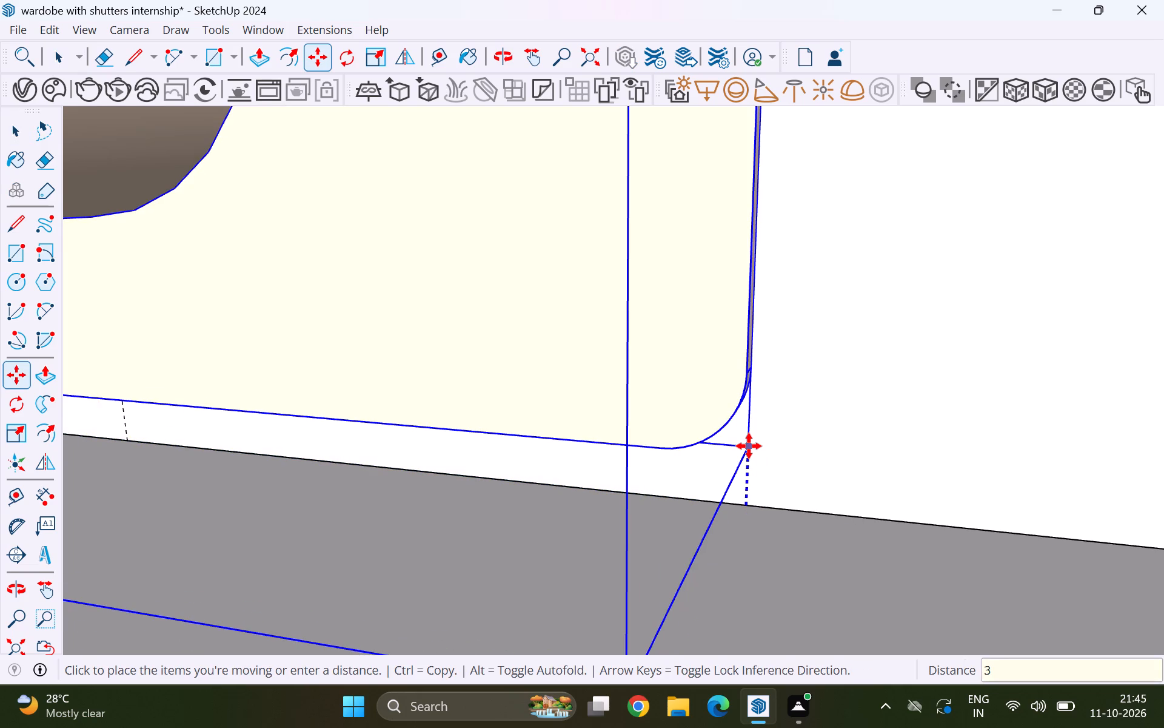
pyautogui.press("'")
pyautogui.press('Return')
pyautogui.press('space')
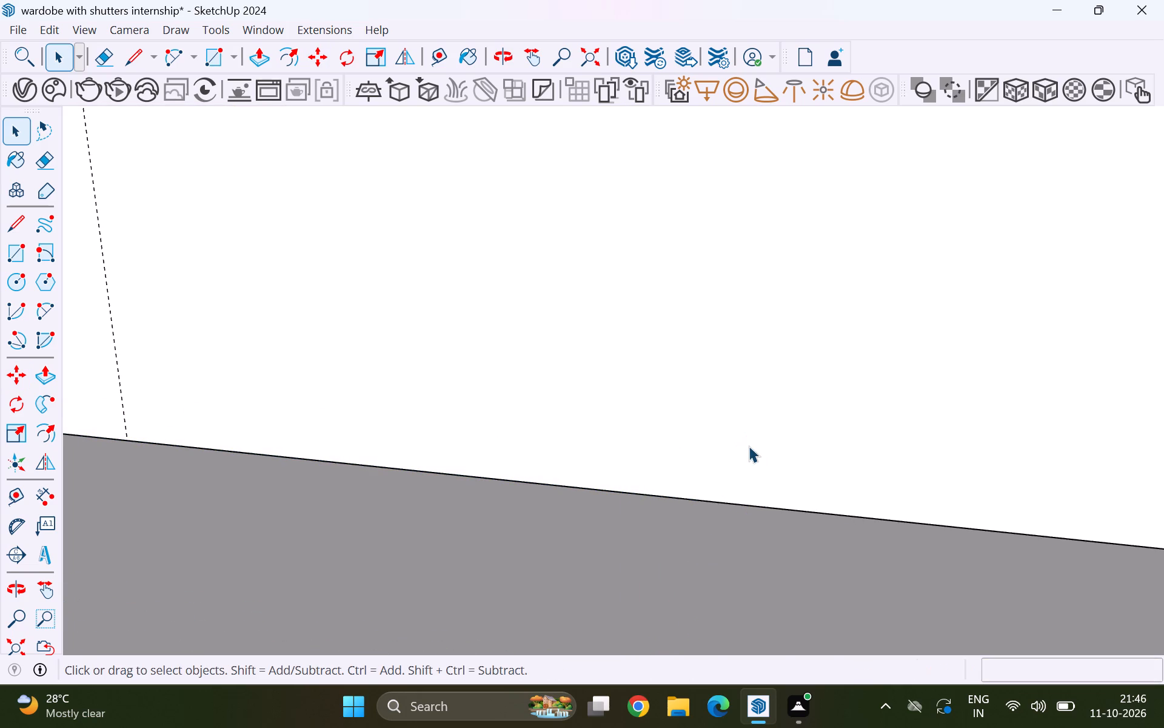
# Deselect the control plate and examine its position on the back wall from outside the enclosure.
pyautogui.scroll(-14, 743, 461)
pyautogui.scroll(-13, 745, 505)
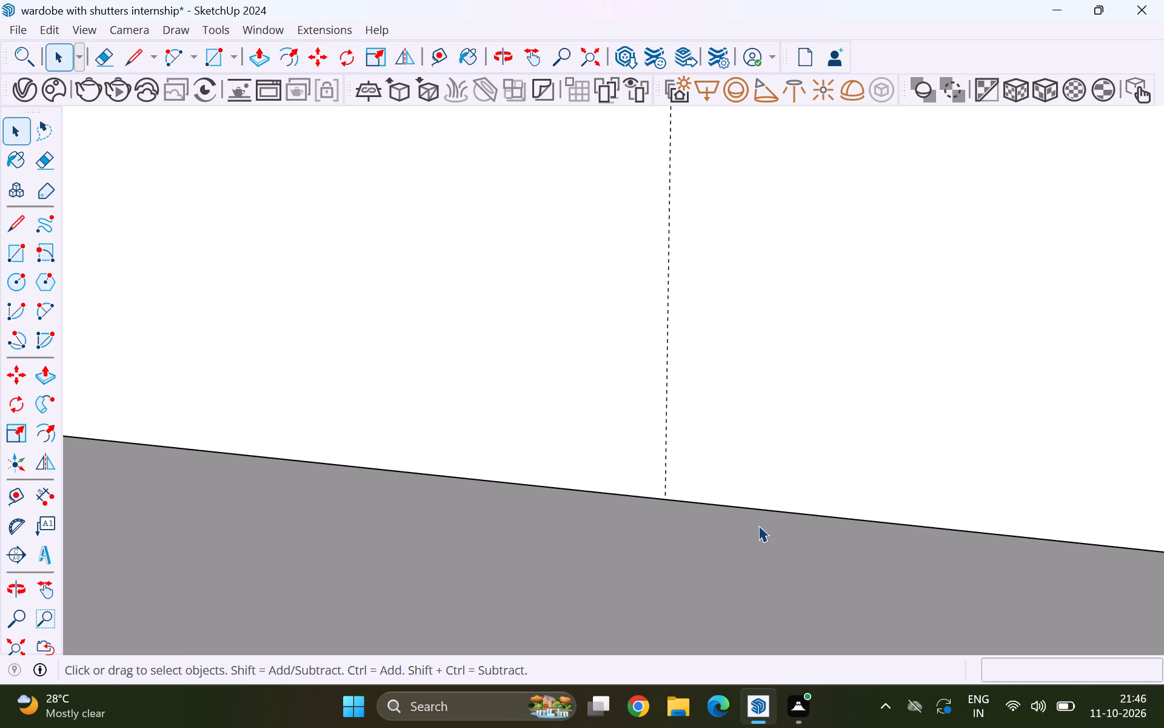
pyautogui.scroll(-19, 758, 525)
pyautogui.scroll(-5, 755, 515)
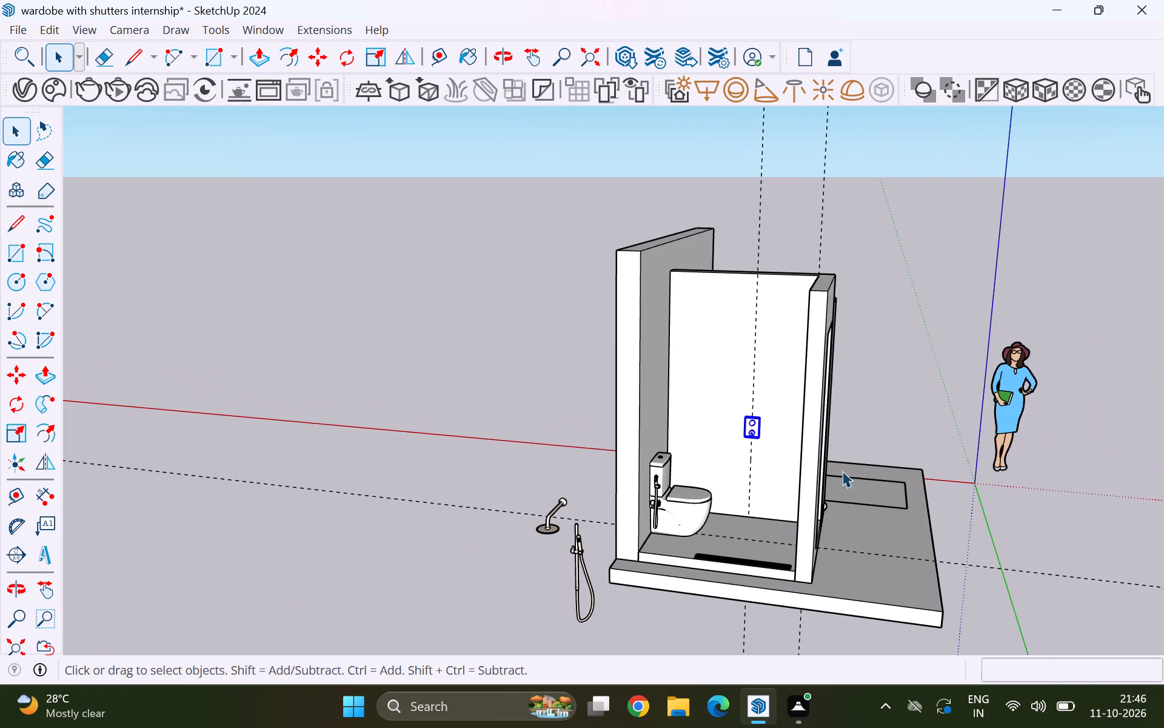
pyautogui.click(909, 422)
pyautogui.moveTo(745, 545); pyautogui.dragTo(766, 517, button='middle')
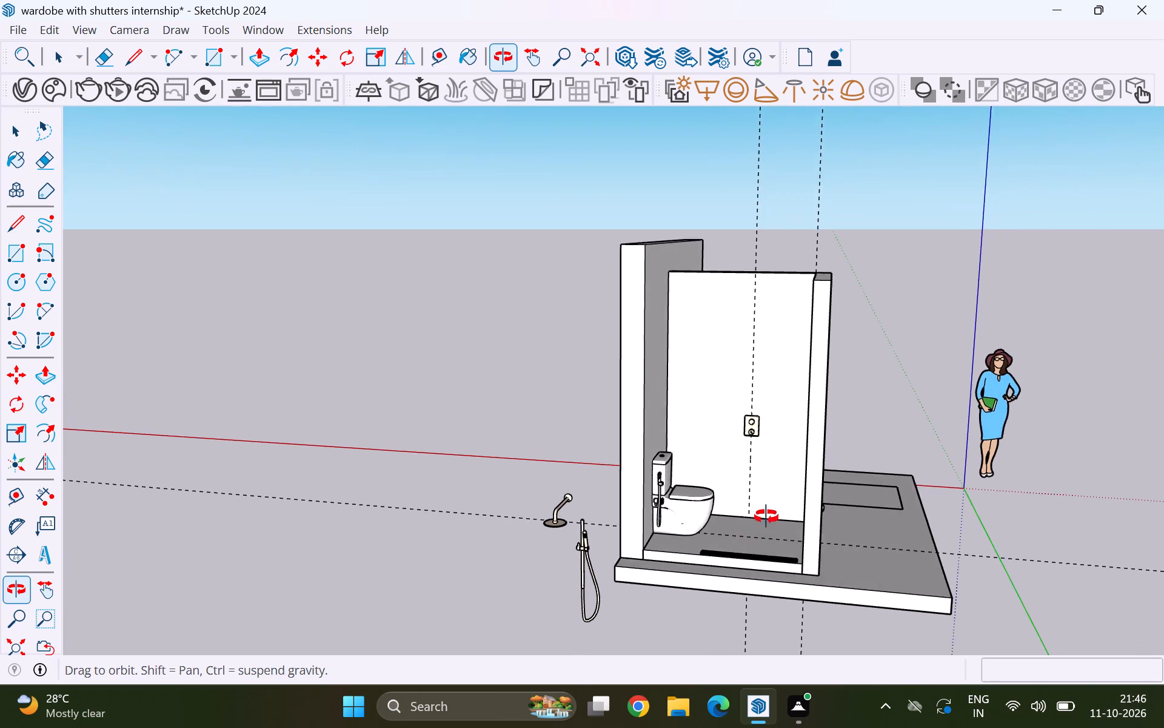
pyautogui.moveTo(766, 517); pyautogui.dragTo(769, 514, button='middle')
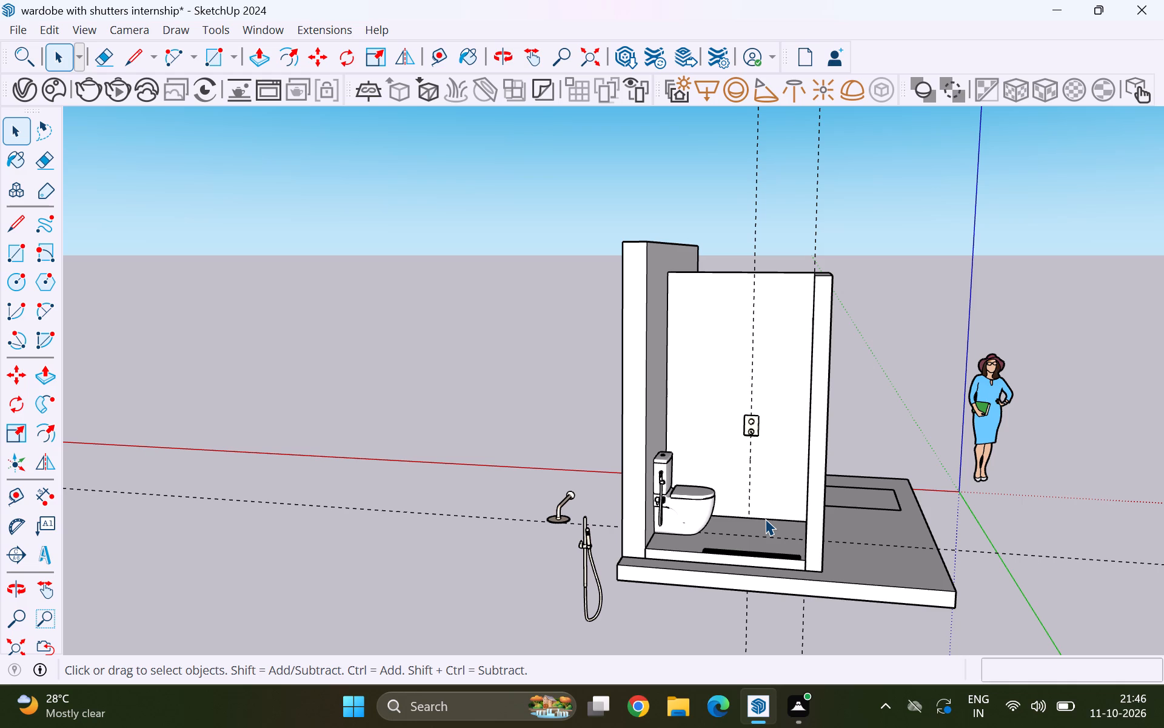
# Move the shower head by its bottom back corner to the foot of the enclosure's back wall, beside the vertical guide.
pyautogui.scroll(4, 582, 525)
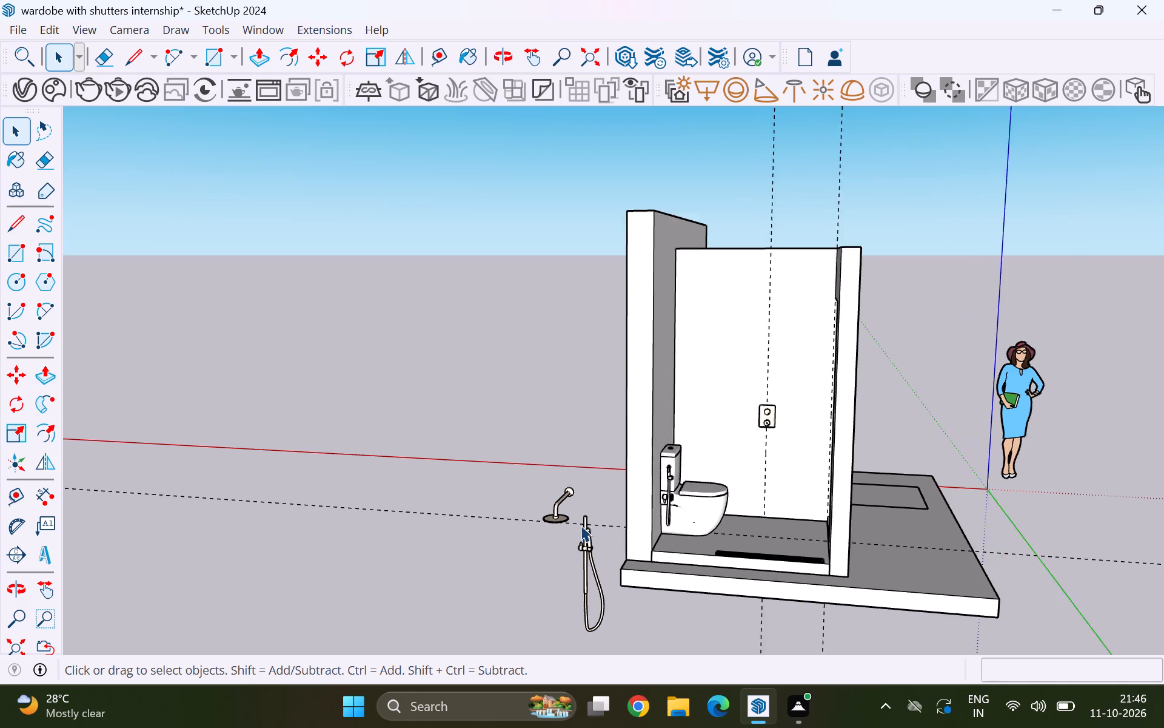
pyautogui.scroll(5, 581, 525)
pyautogui.click(533, 479)
pyautogui.scroll(4, 574, 473)
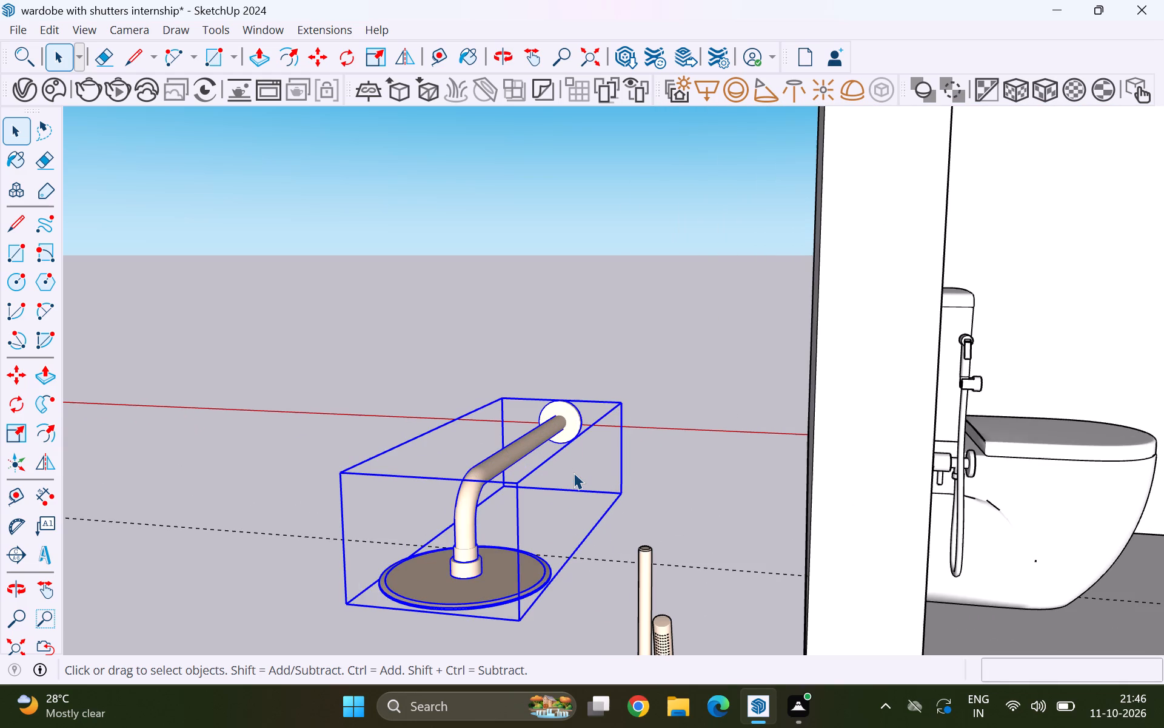
pyautogui.press('m')
pyautogui.moveTo(654, 480); pyautogui.dragTo(519, 508, button='middle')
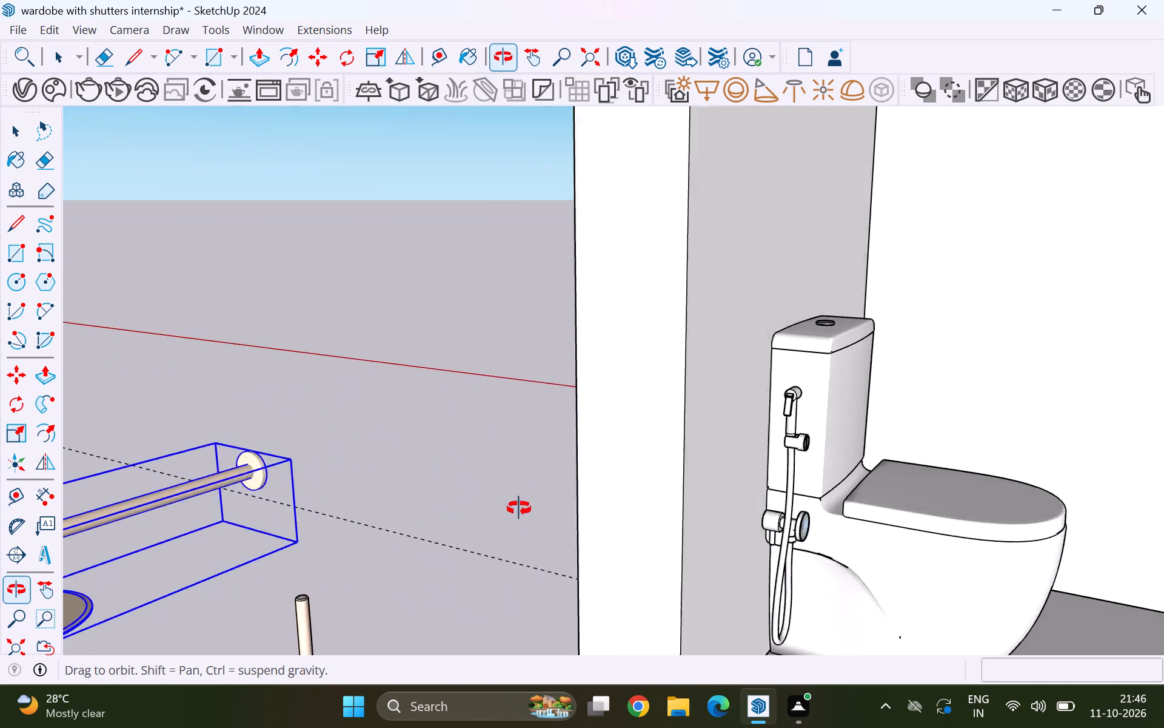
pyautogui.moveTo(519, 508); pyautogui.dragTo(512, 514, button='middle')
pyautogui.scroll(1, 510, 511)
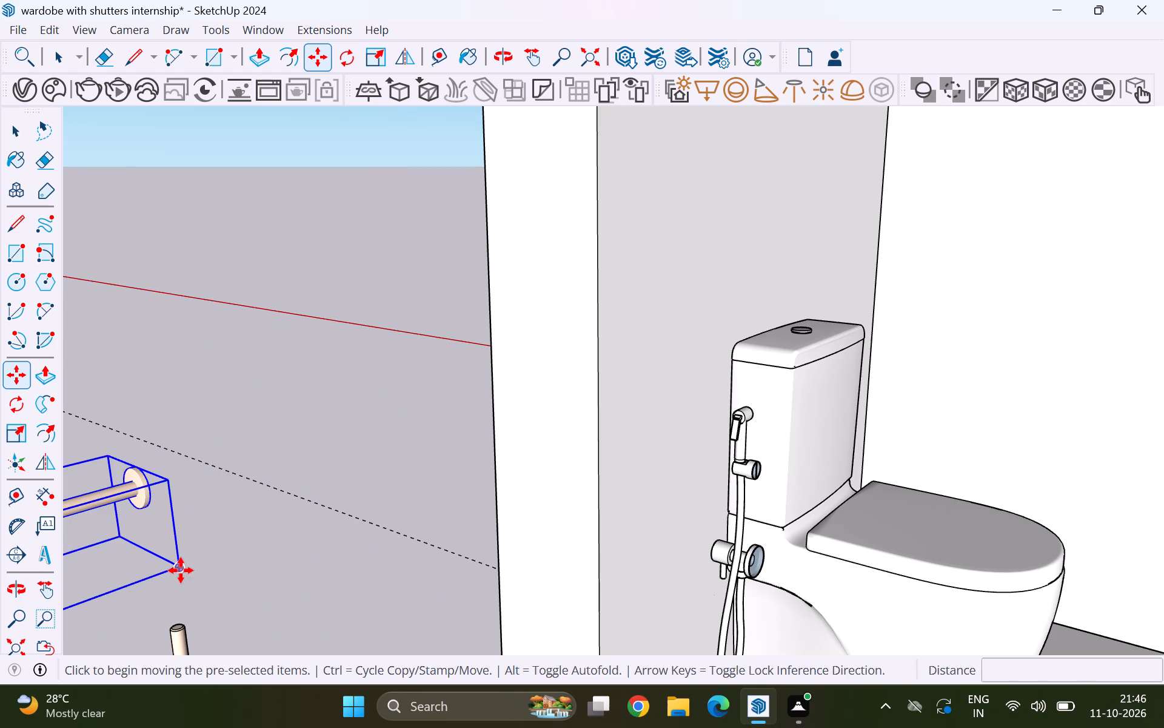
pyautogui.moveTo(181, 571); pyautogui.dragTo(188, 568)
pyautogui.scroll(-11, 236, 497)
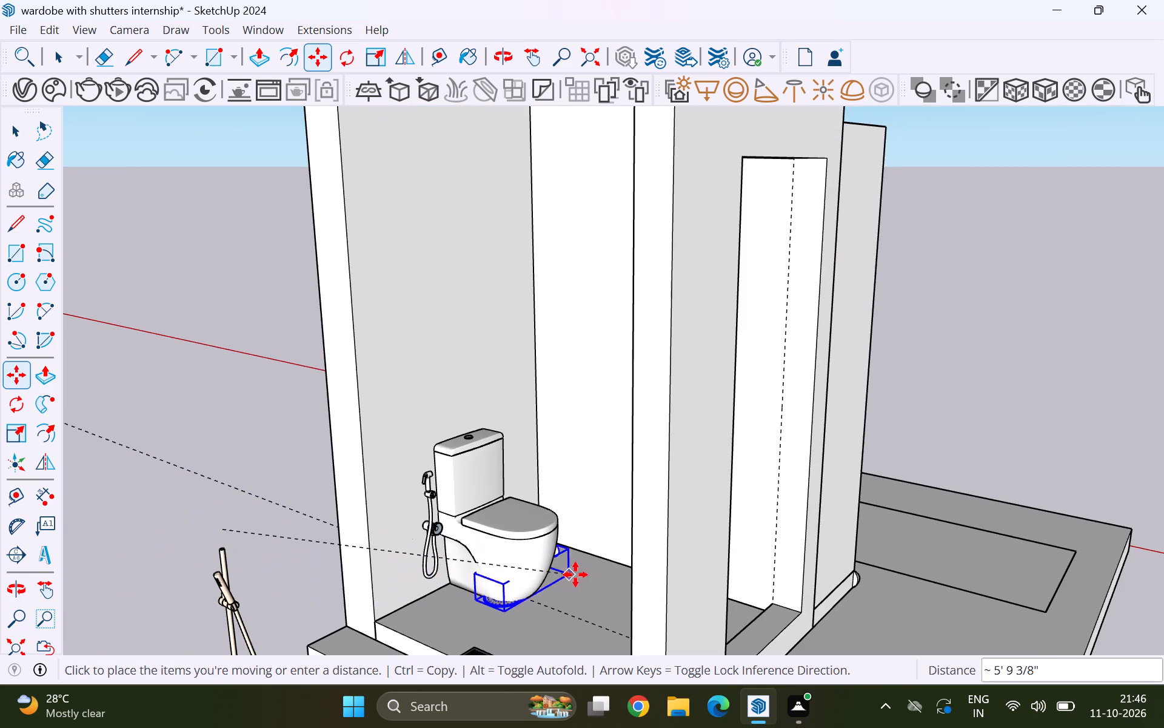
pyautogui.scroll(5, 589, 575)
pyautogui.scroll(10, 646, 576)
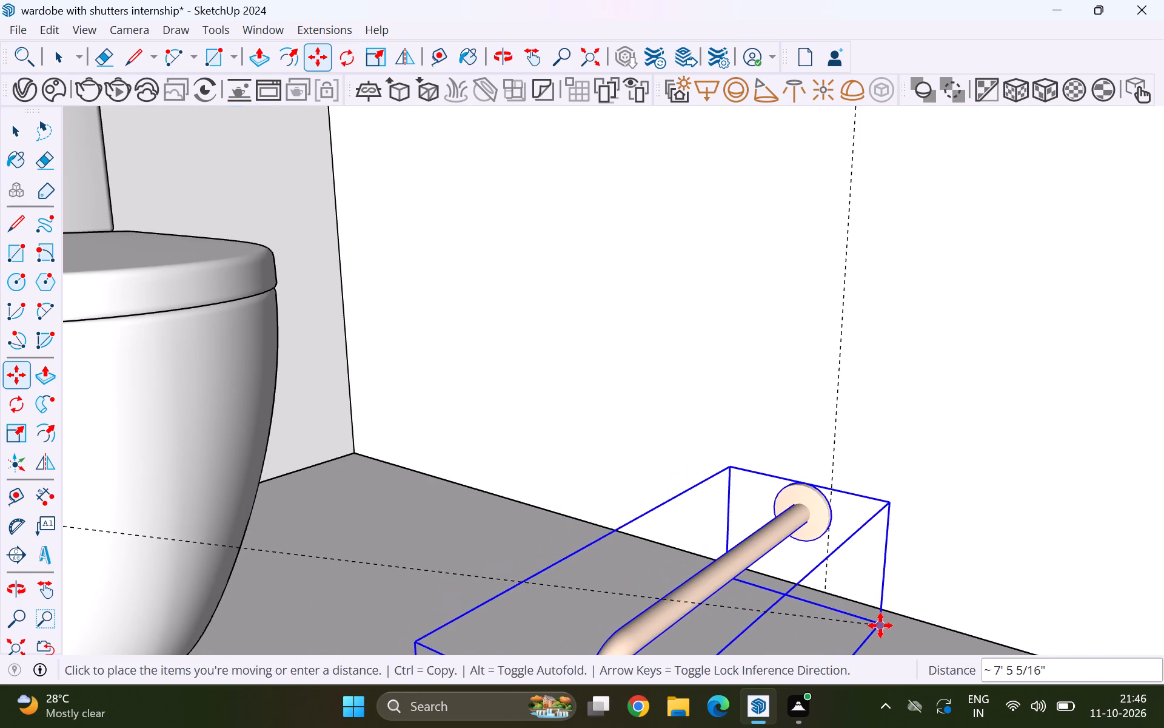
pyautogui.click(898, 614)
pyautogui.moveTo(896, 593); pyautogui.dragTo(883, 593, button='middle')
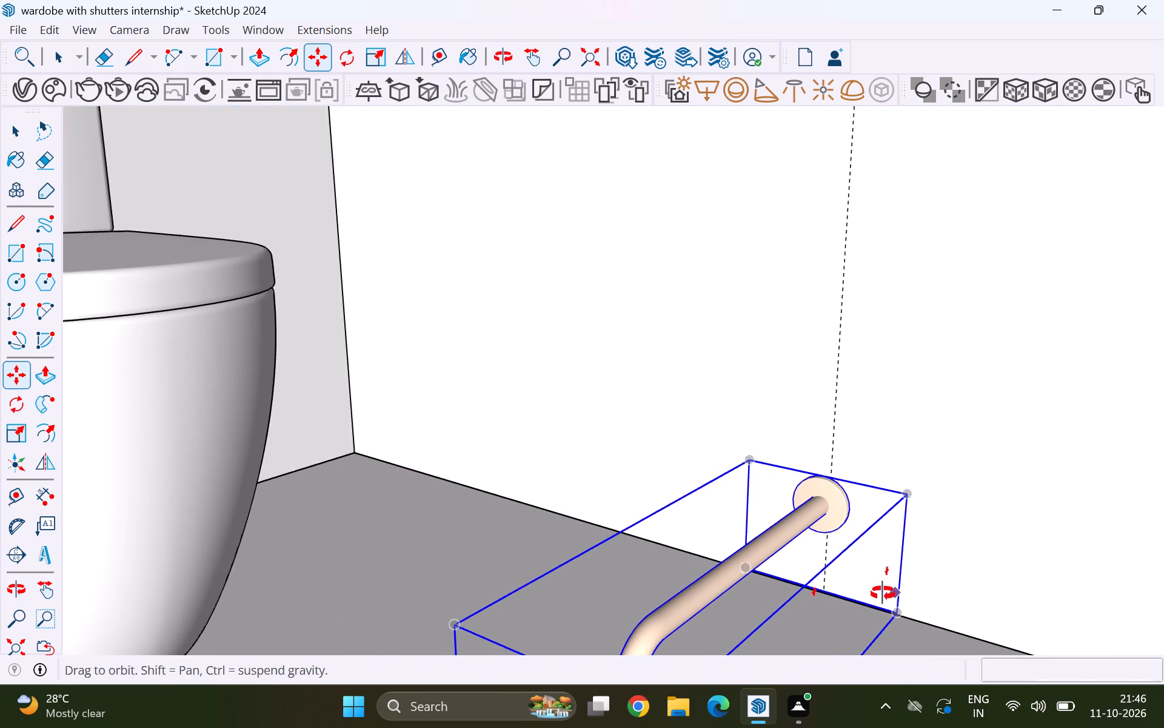
pyautogui.moveTo(883, 593); pyautogui.dragTo(865, 541, button='middle')
pyautogui.moveTo(867, 540); pyautogui.dragTo(877, 538, button='middle')
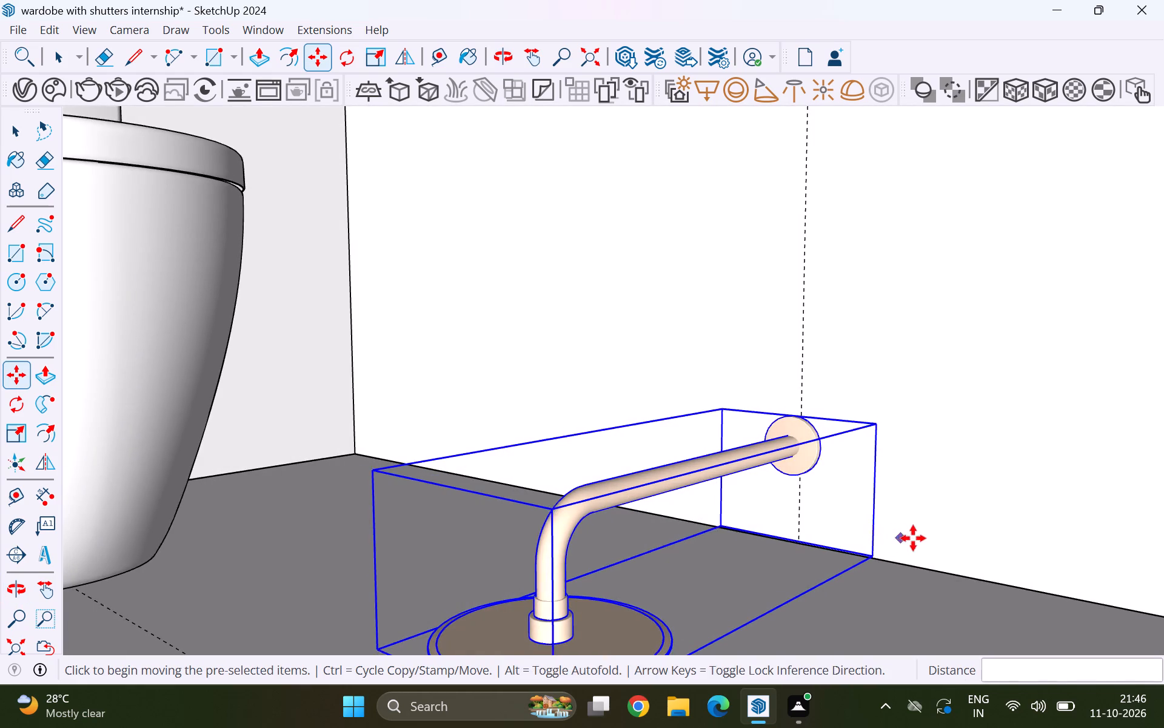
# Slide the shower head 7/16" along the foot of the back wall, away from the toilet, centring its flange on the vertical guide.
pyautogui.scroll(1, 913, 538)
pyautogui.scroll(-2, 838, 528)
pyautogui.moveTo(723, 549); pyautogui.dragTo(874, 576, button='middle')
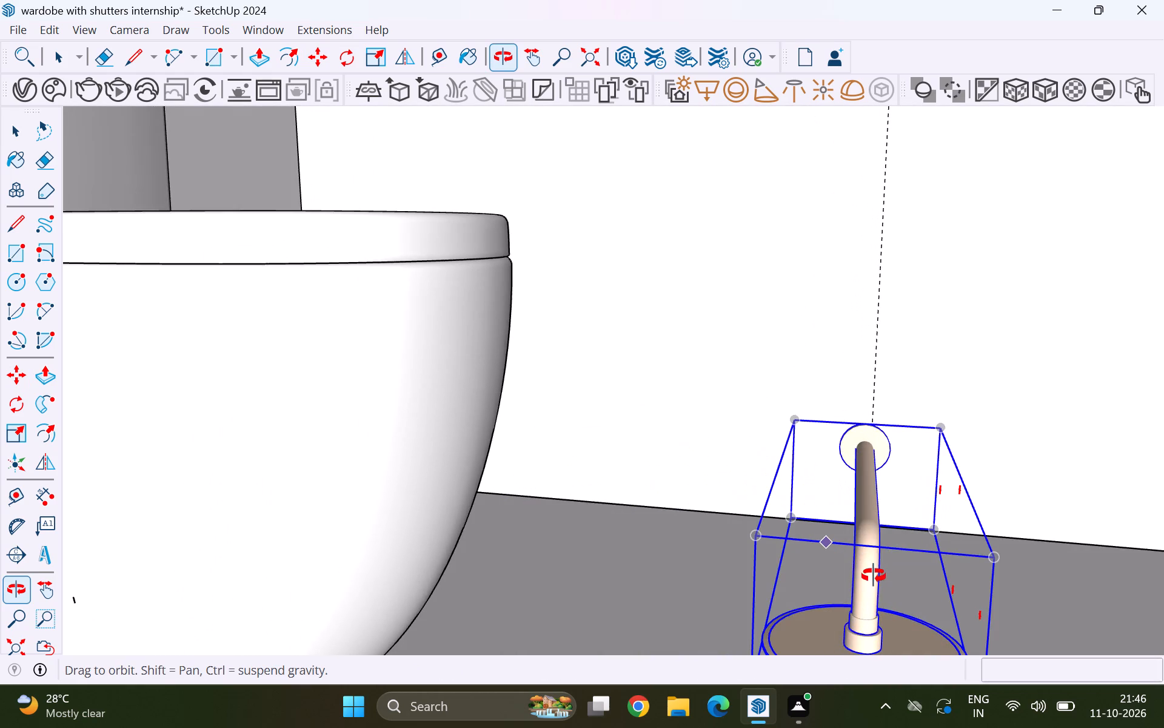
pyautogui.moveTo(874, 576); pyautogui.dragTo(858, 588, button='middle')
pyautogui.scroll(4, 958, 534)
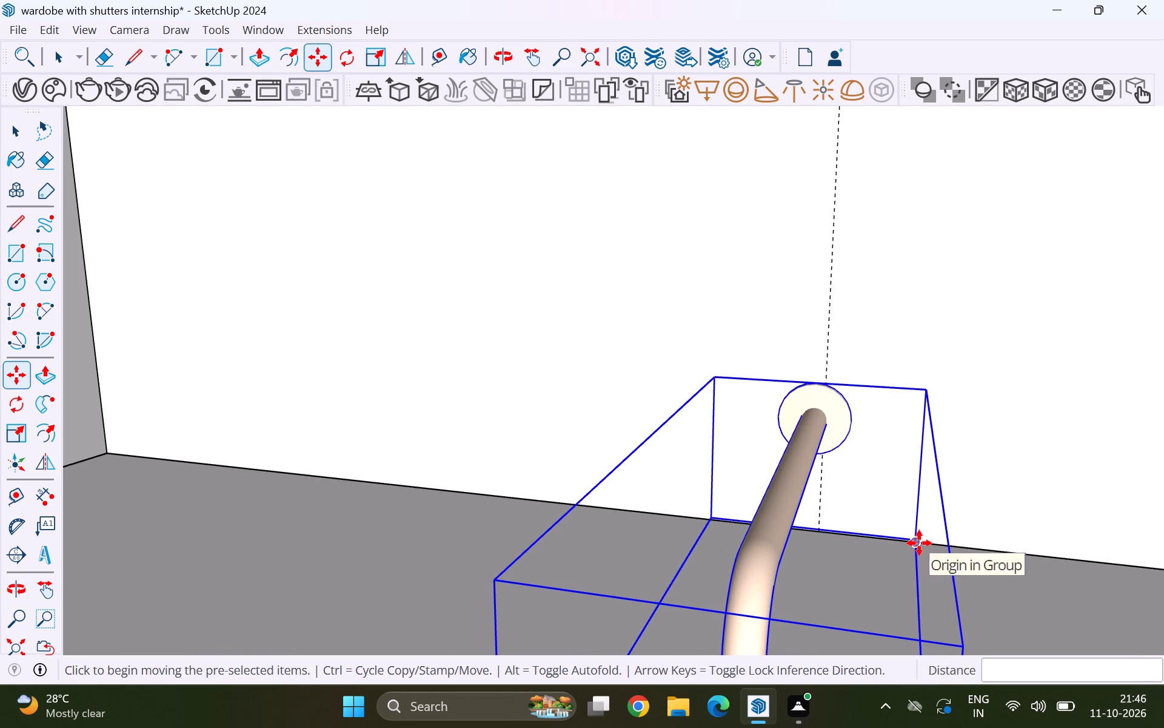
pyautogui.click(919, 543)
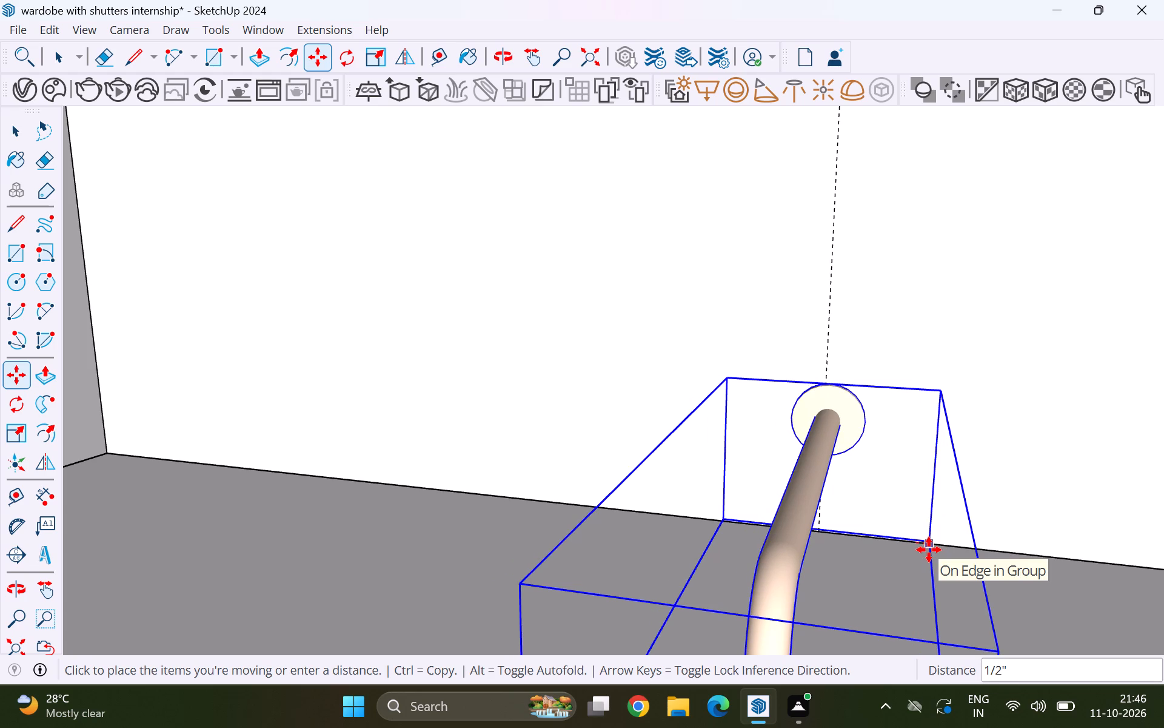
pyautogui.click(927, 550)
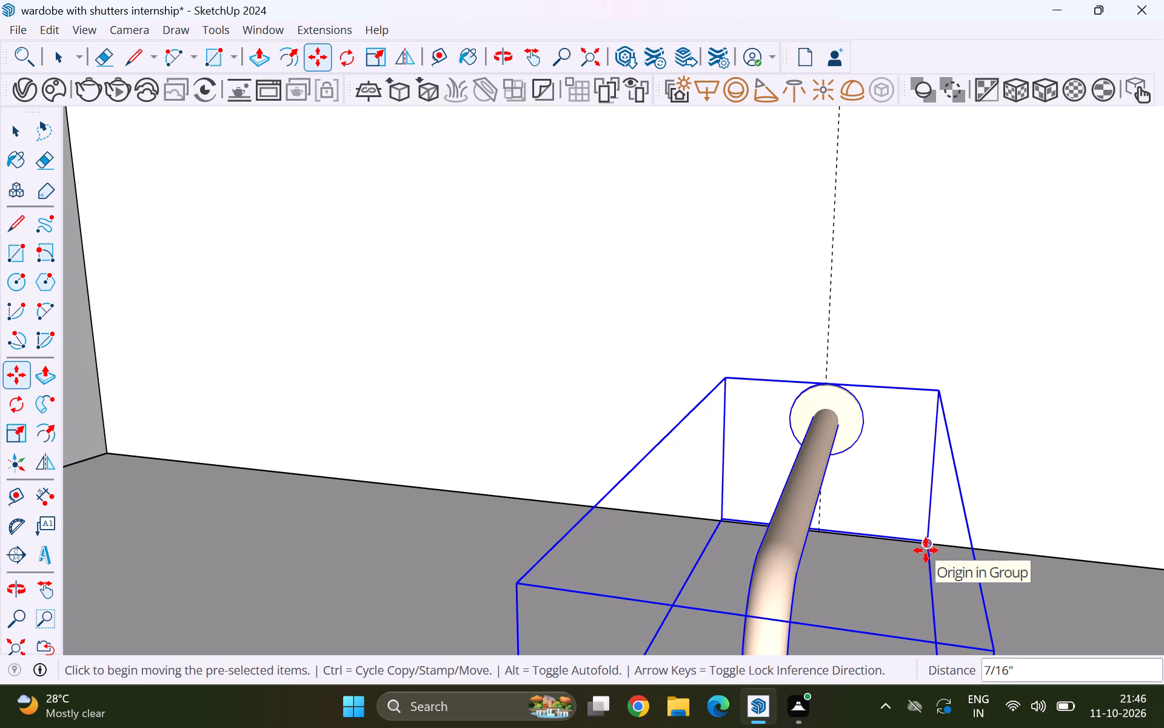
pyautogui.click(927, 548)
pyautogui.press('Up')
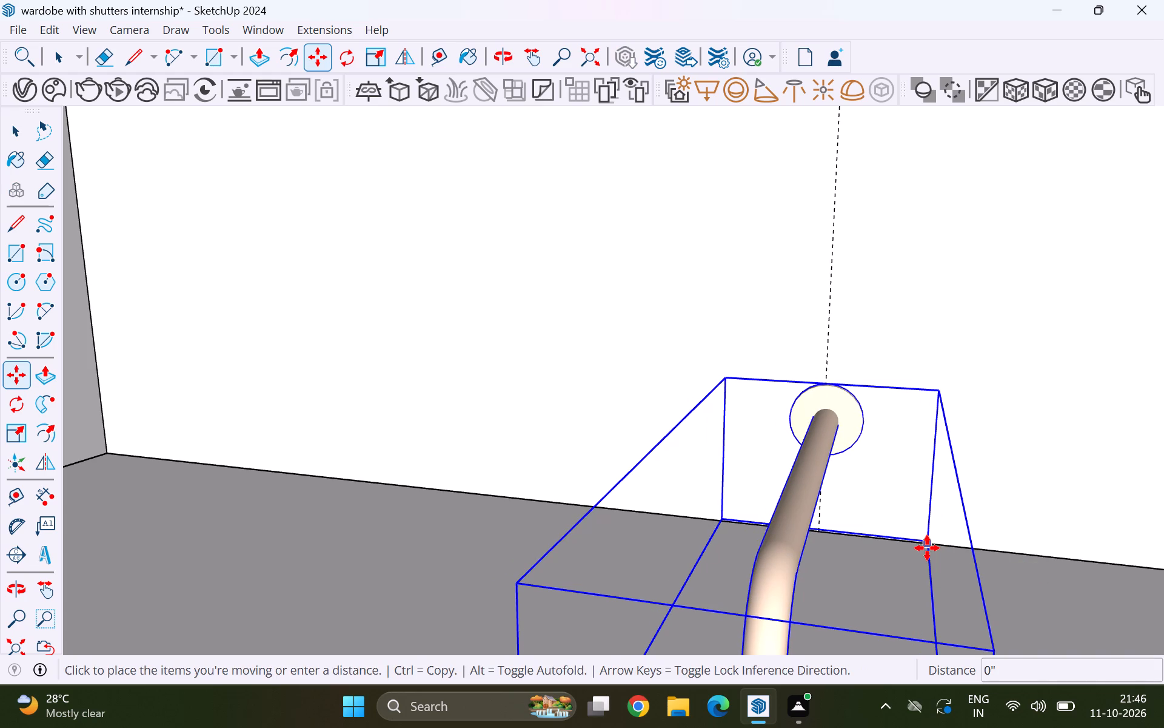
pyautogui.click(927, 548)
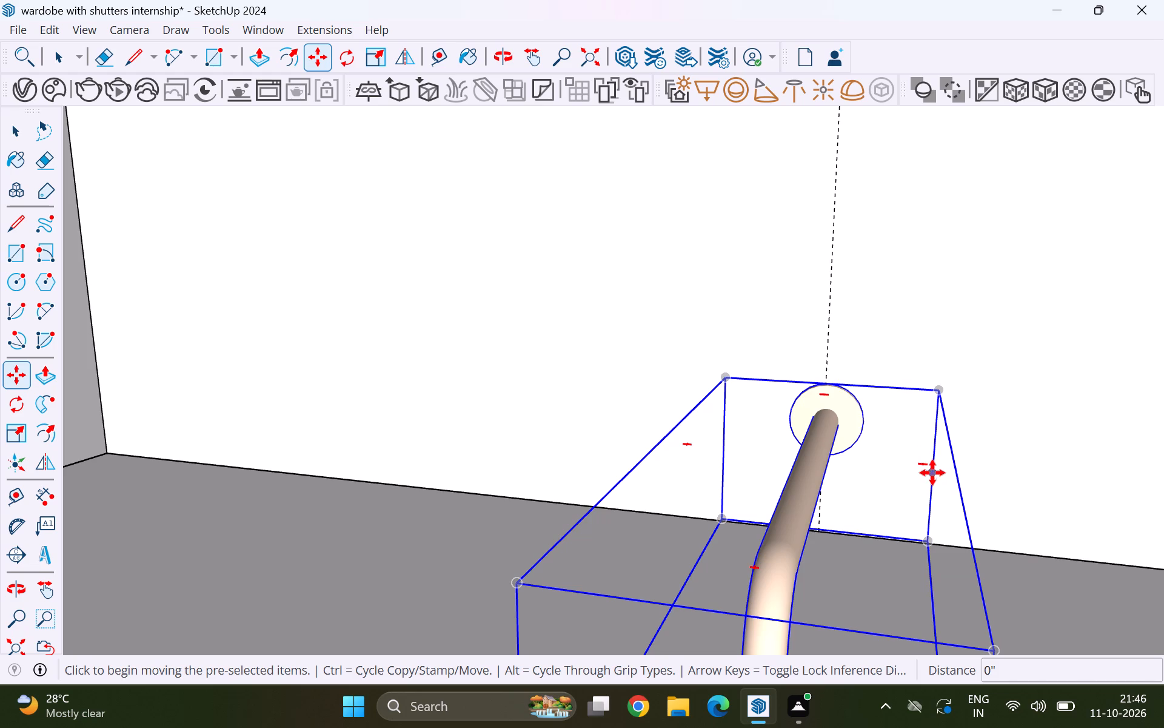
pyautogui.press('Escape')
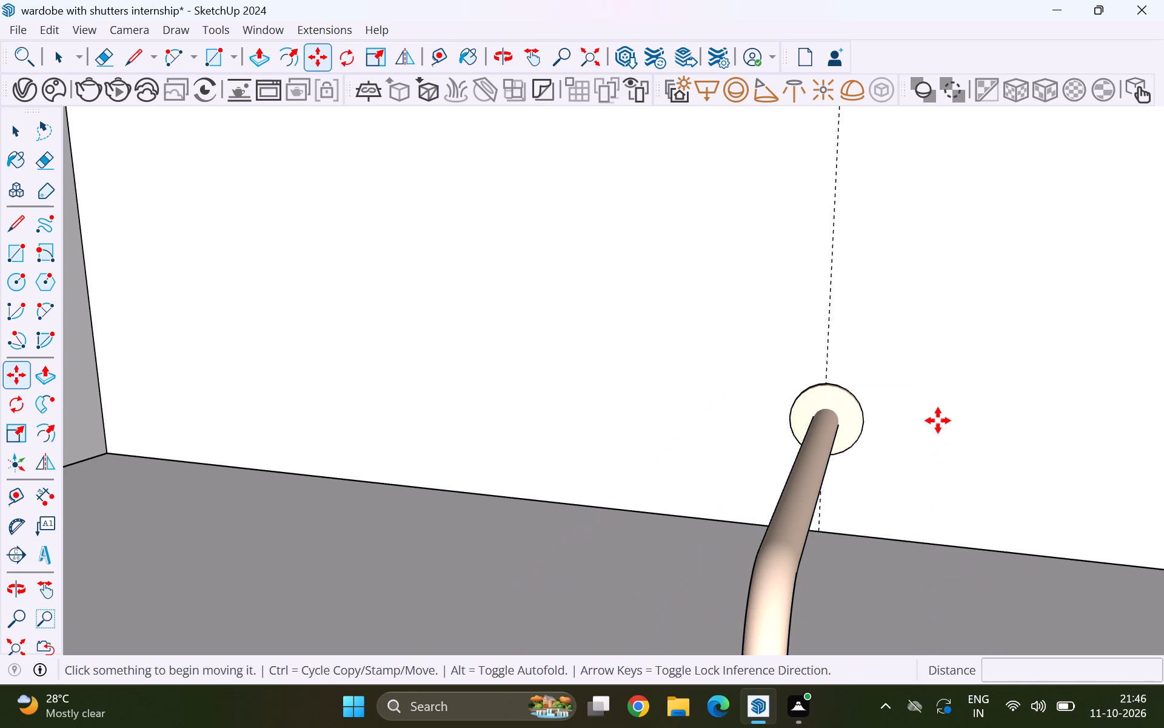
# Raise the shower head 7' vertically from the floor along the back wall.
pyautogui.press('space')
pyautogui.click(845, 423)
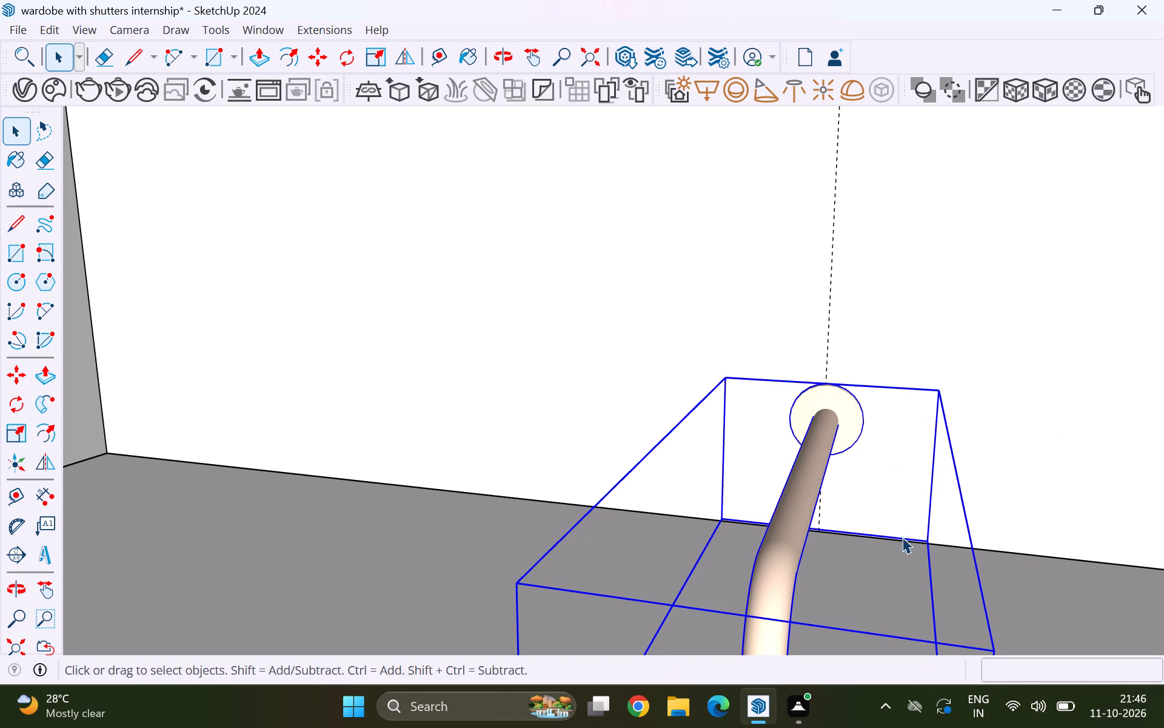
pyautogui.press('m')
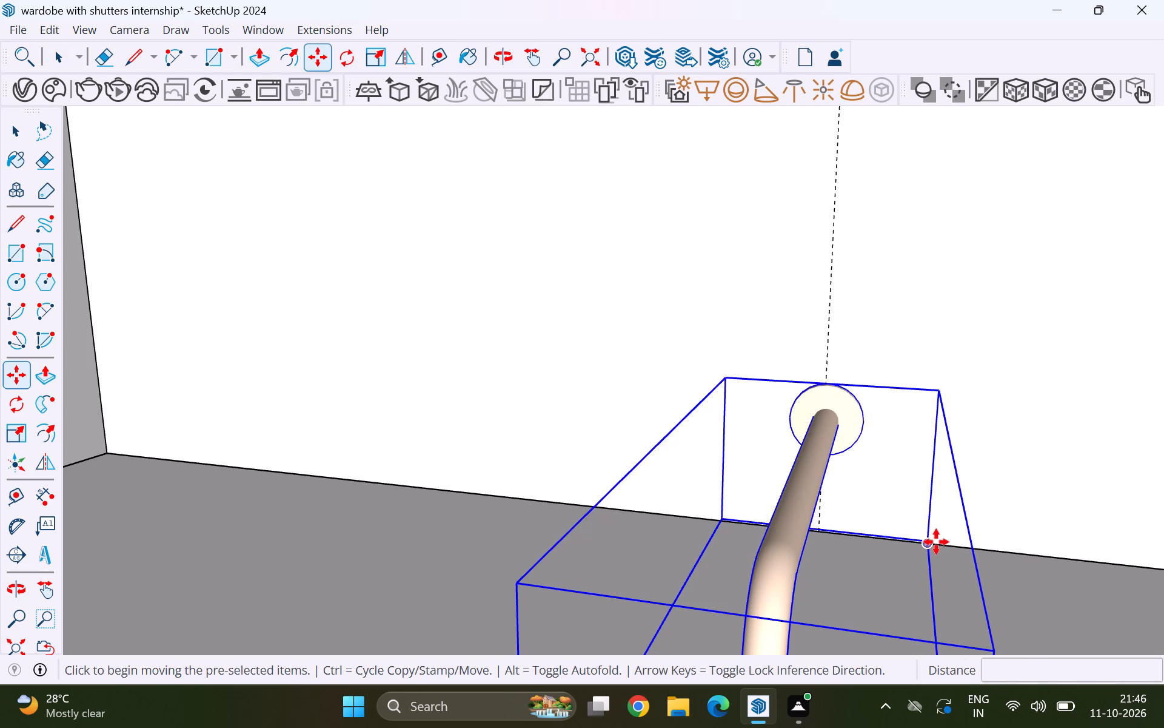
pyautogui.click(929, 544)
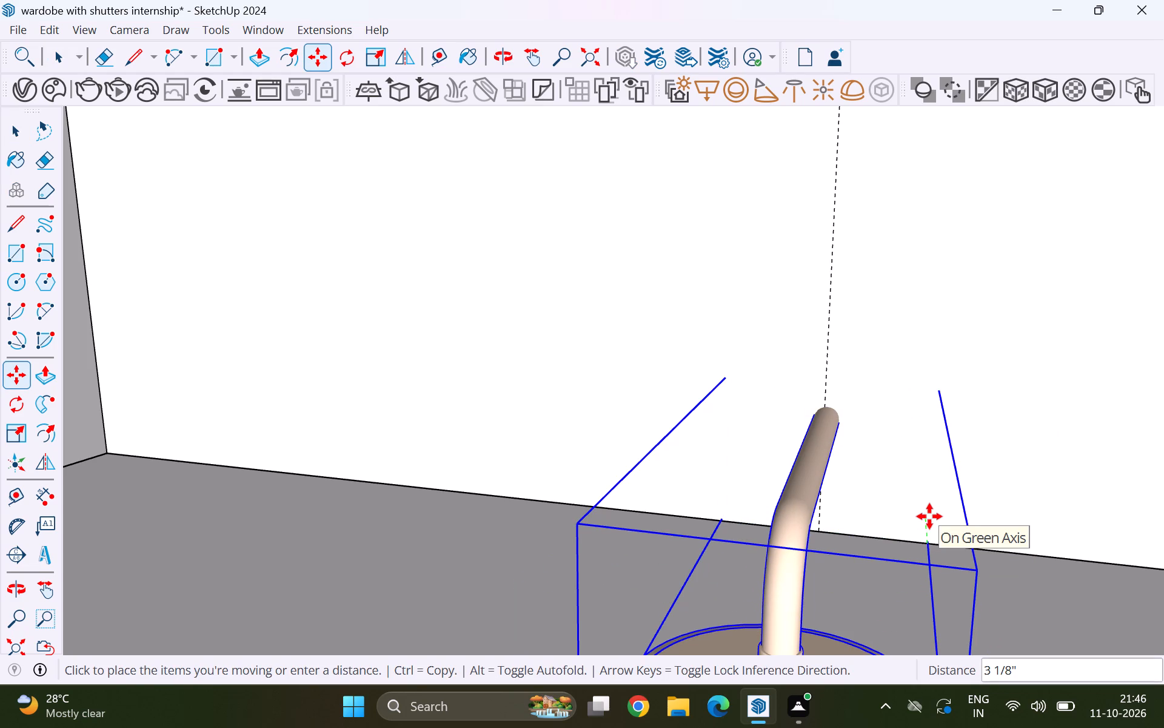
pyautogui.press('Up')
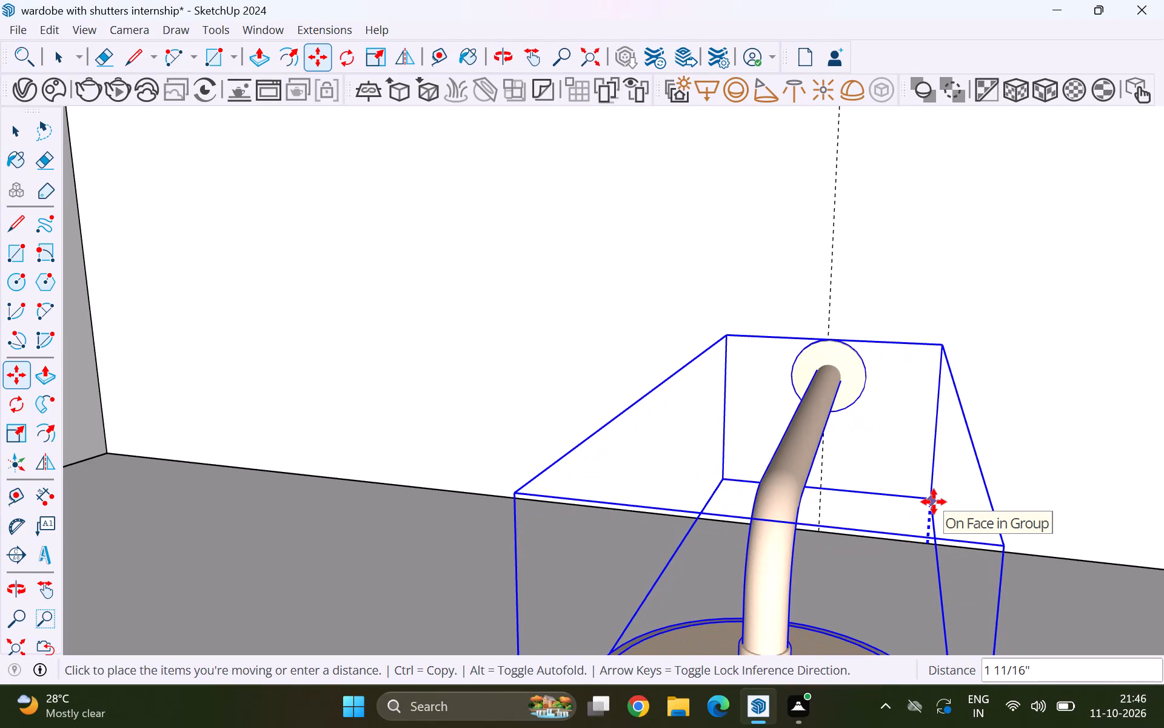
pyautogui.press('7')
pyautogui.press("'")
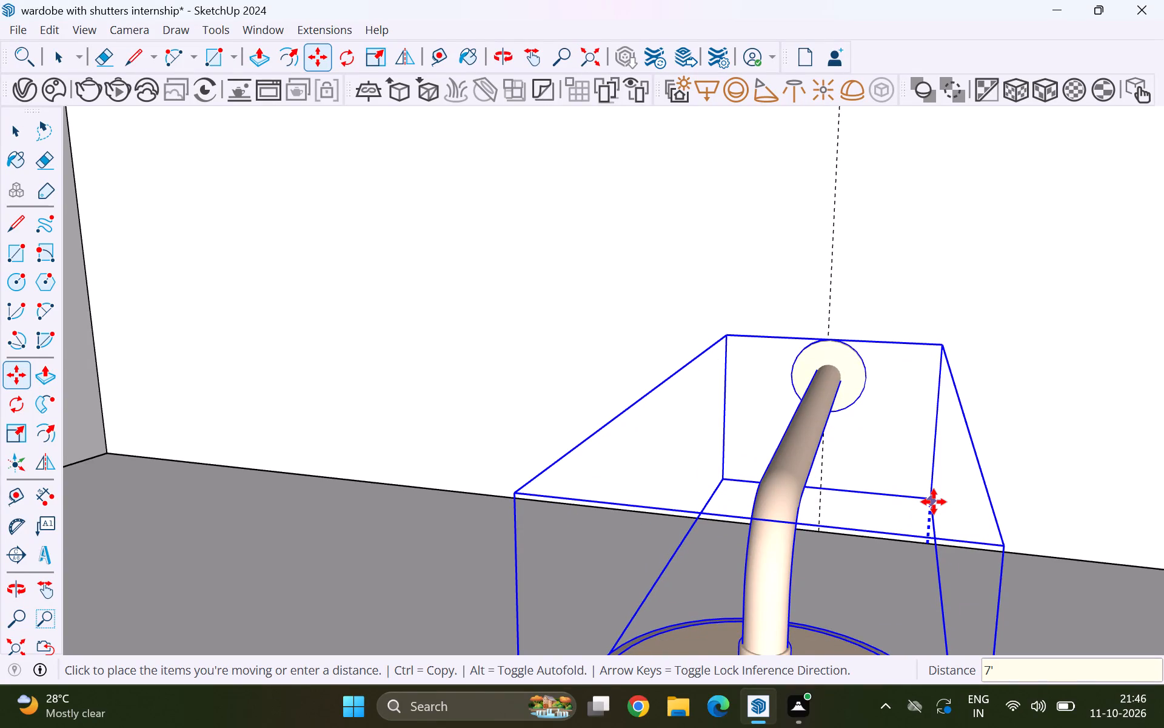
pyautogui.press('Return')
pyautogui.press('space')
# Deselect the shower head and examine its position on the back wall from above, through the door opening and from the front.
pyautogui.scroll(-3, 818, 484)
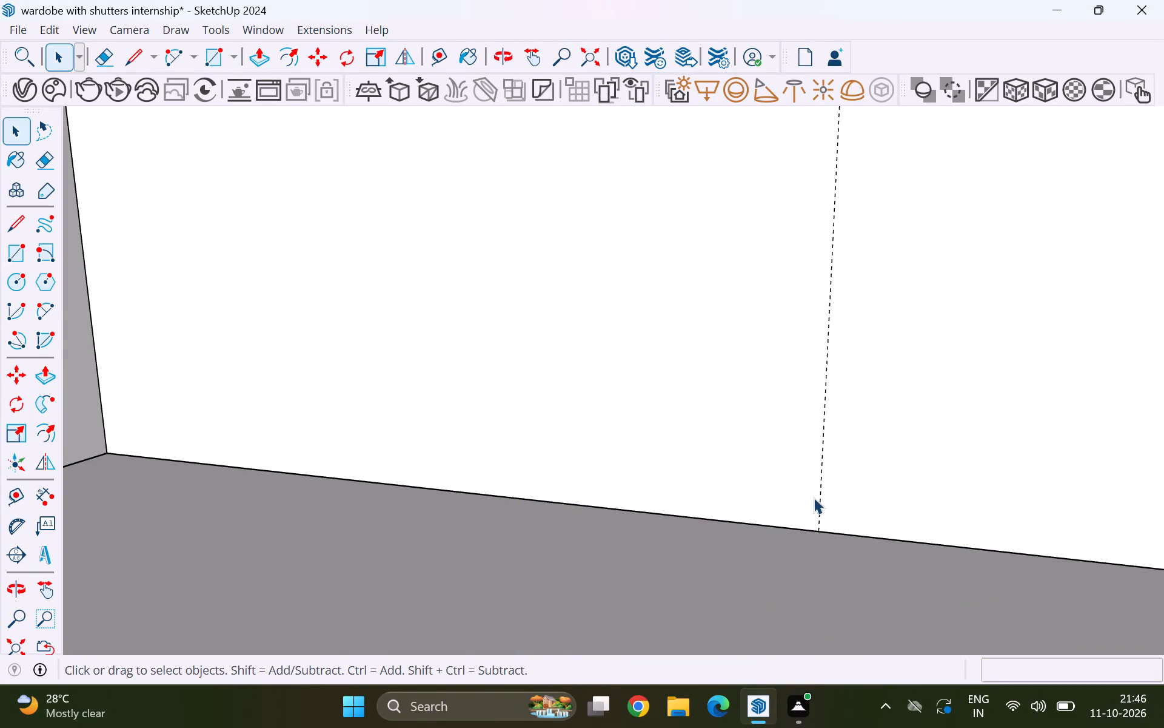
pyautogui.scroll(-20, 814, 497)
pyautogui.scroll(-4, 818, 518)
pyautogui.click(622, 359)
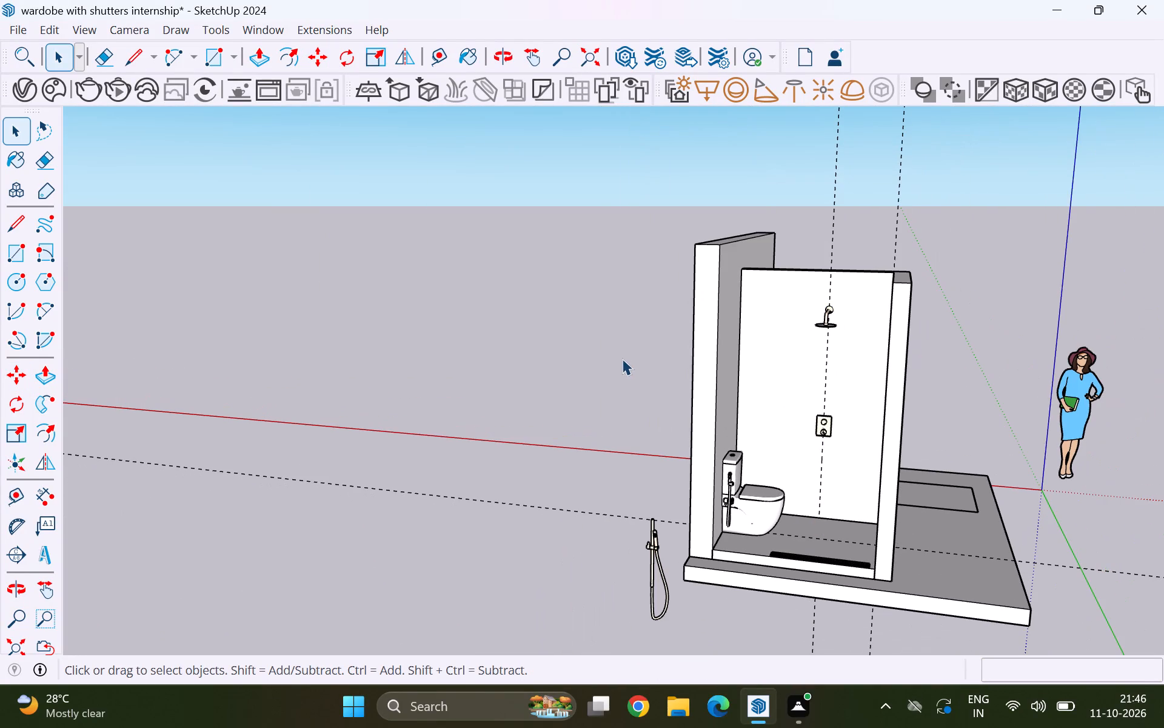
pyautogui.moveTo(681, 570); pyautogui.dragTo(738, 289, button='middle')
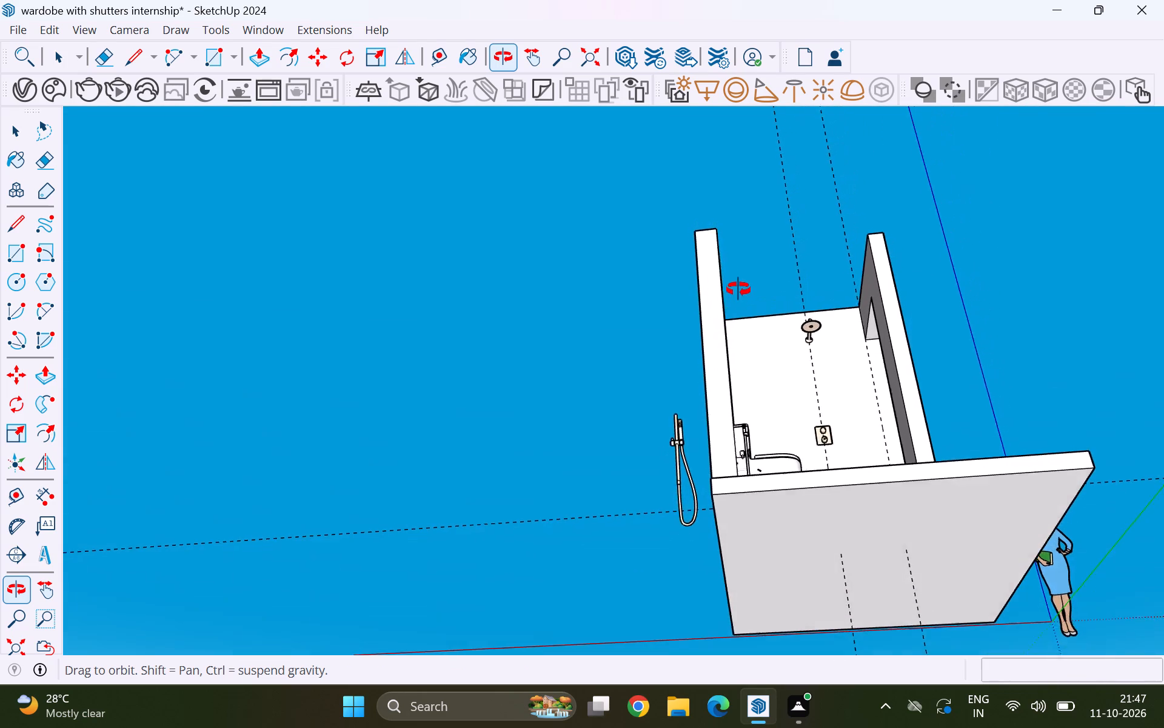
pyautogui.moveTo(738, 289); pyautogui.dragTo(640, 636, button='middle')
pyautogui.scroll(8, 838, 311)
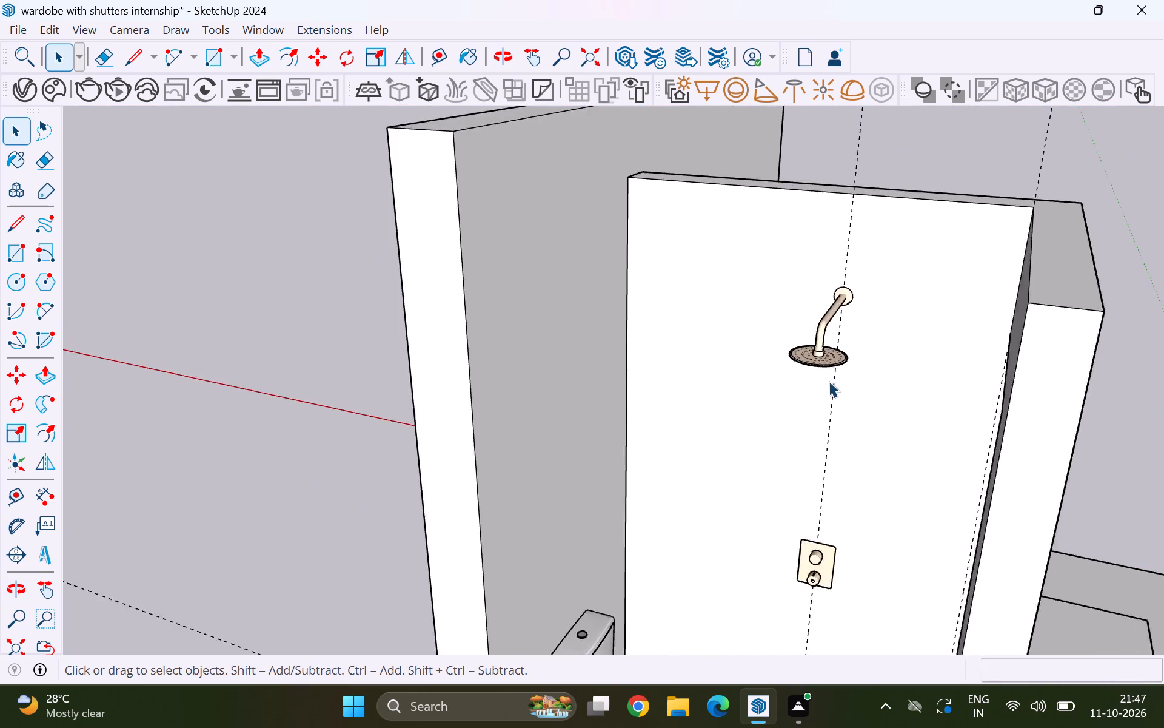
pyautogui.scroll(7, 829, 381)
pyautogui.moveTo(862, 359); pyautogui.dragTo(663, 378, button='middle')
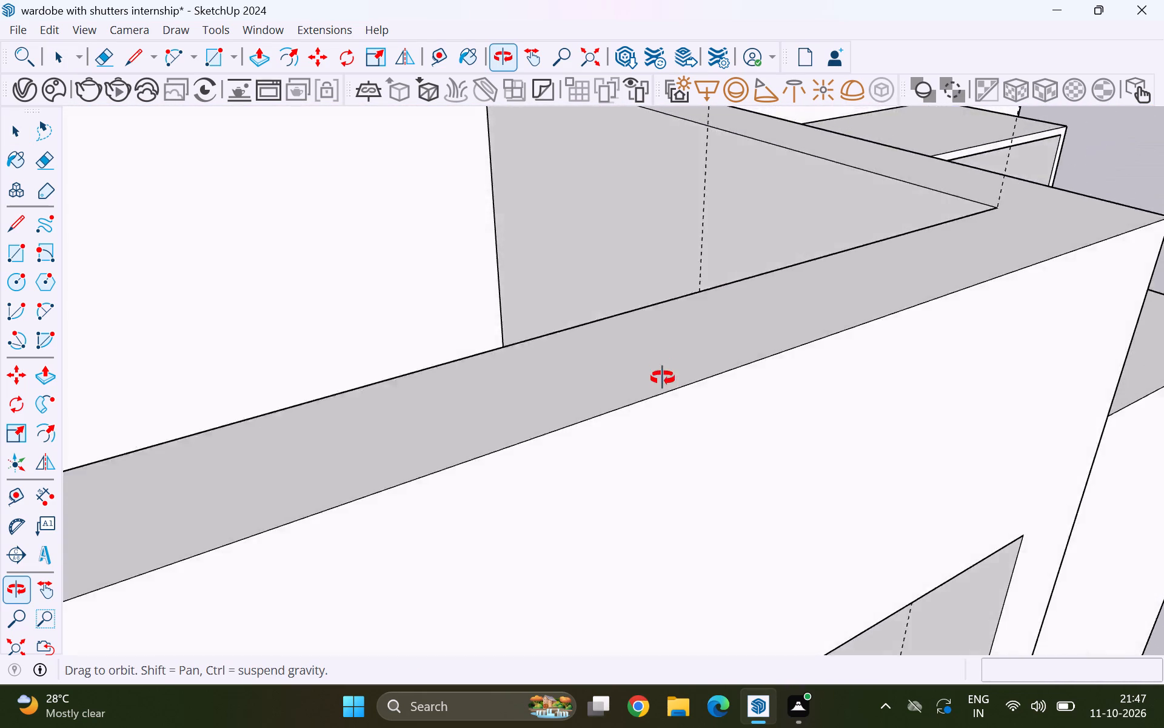
pyautogui.moveTo(663, 378); pyautogui.dragTo(555, 280, button='middle')
pyautogui.scroll(-8, 582, 300)
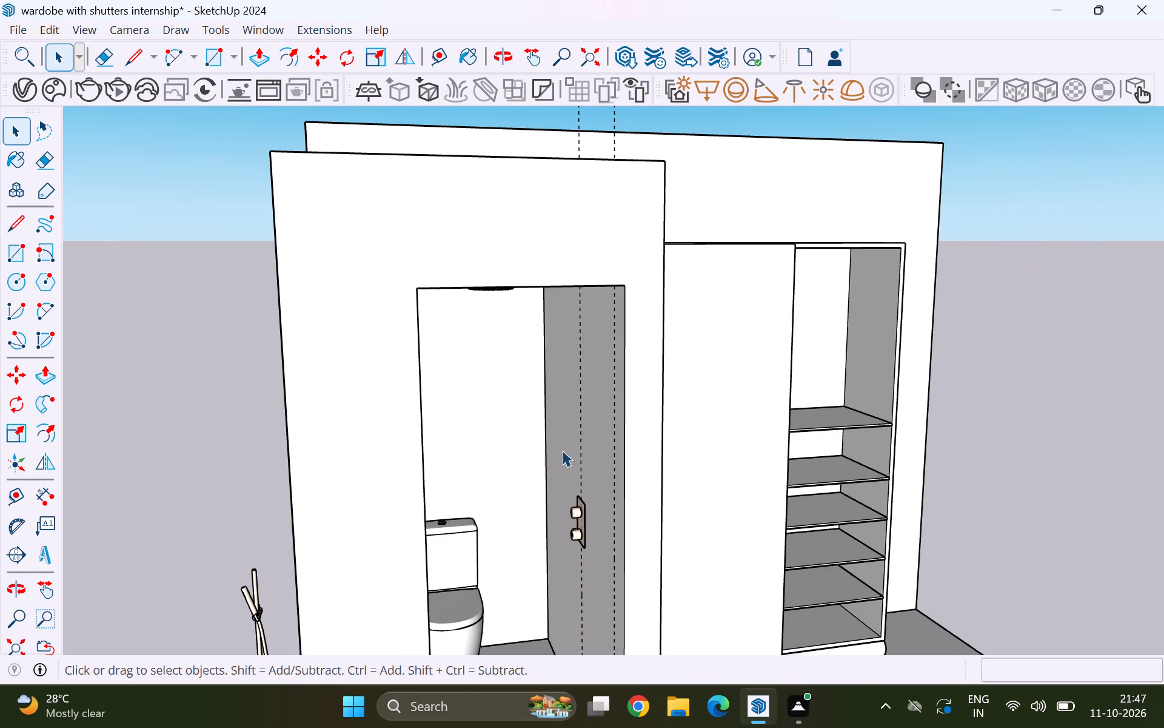
pyautogui.moveTo(549, 489); pyautogui.dragTo(463, 403, button='middle')
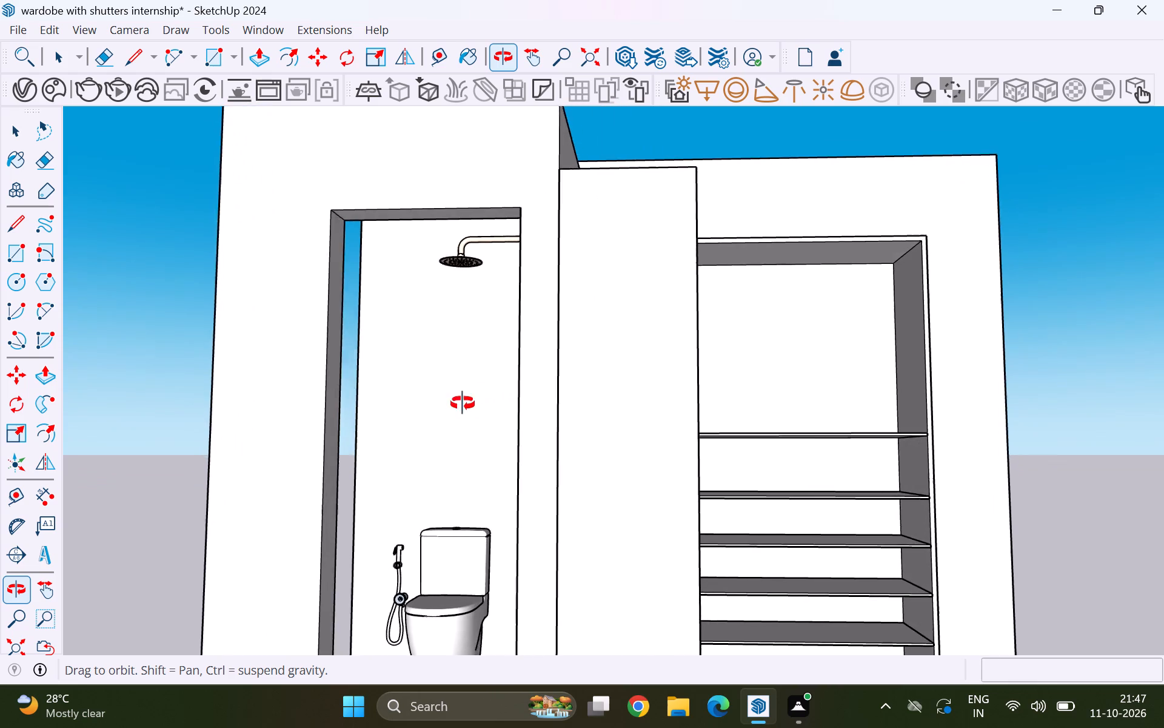
pyautogui.moveTo(463, 403); pyautogui.dragTo(837, 473, button='middle')
pyautogui.scroll(-10, 652, 389)
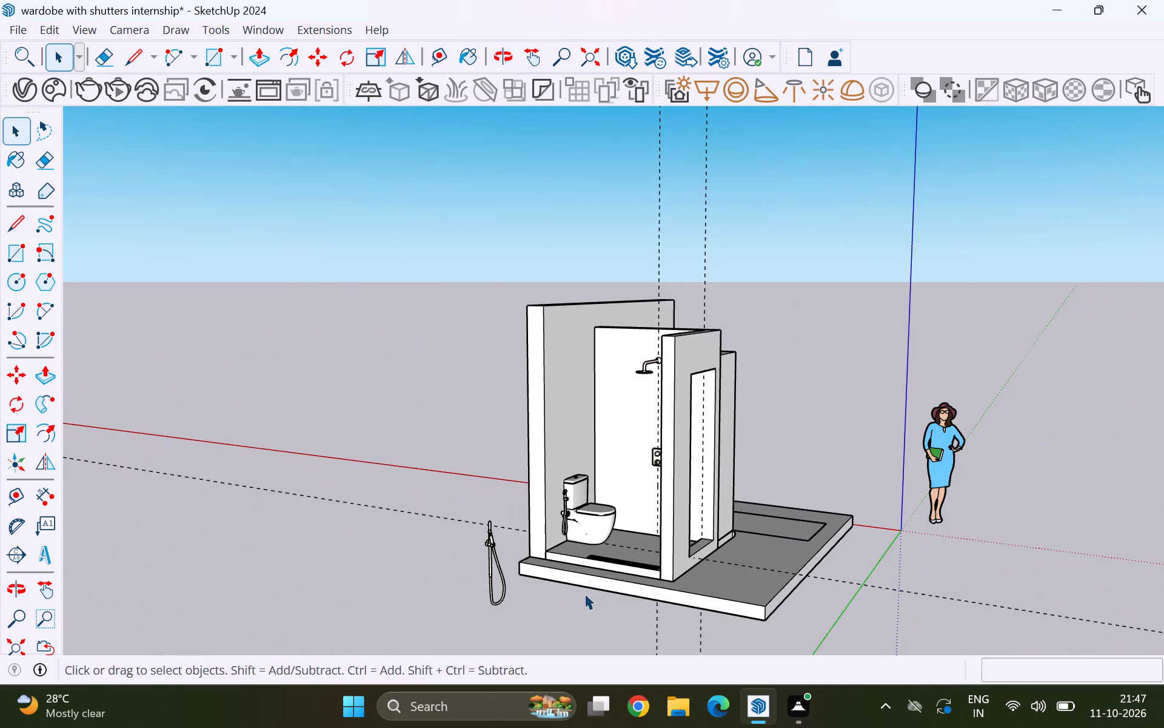
pyautogui.moveTo(533, 602); pyautogui.dragTo(676, 595, button='middle')
# Check the holder and slide rail of the hand shower outside the enclosure as separate parts.
pyautogui.scroll(6, 557, 585)
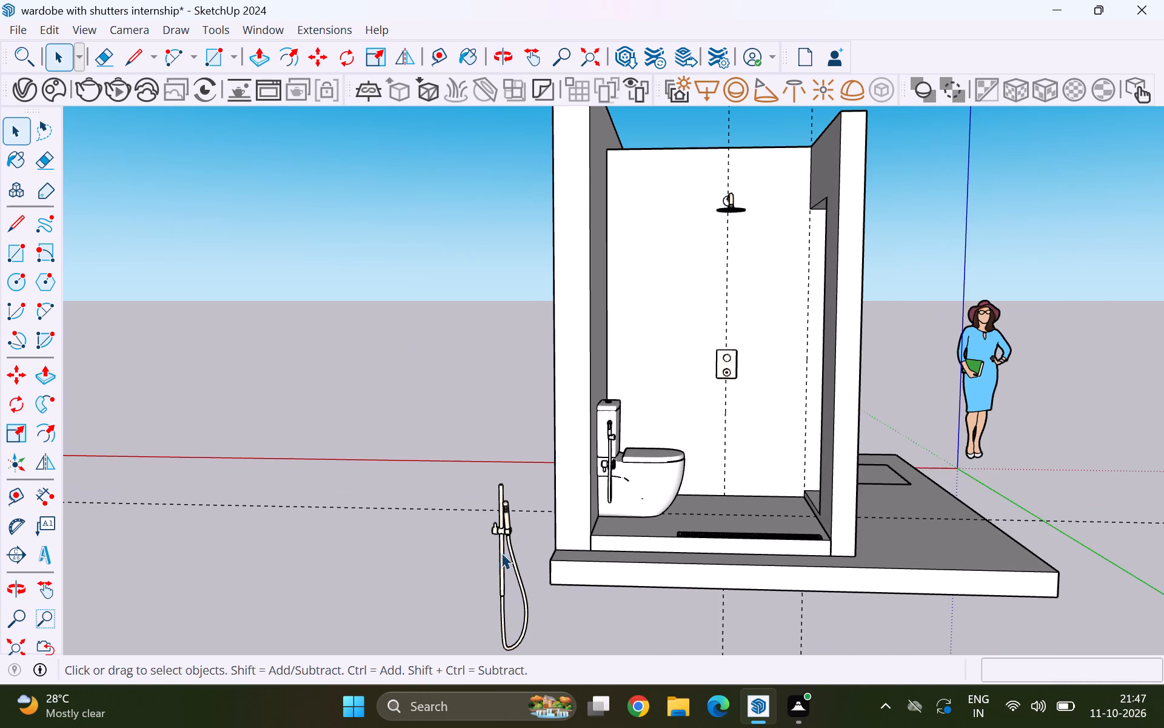
pyautogui.click(499, 536)
pyautogui.scroll(15, 501, 528)
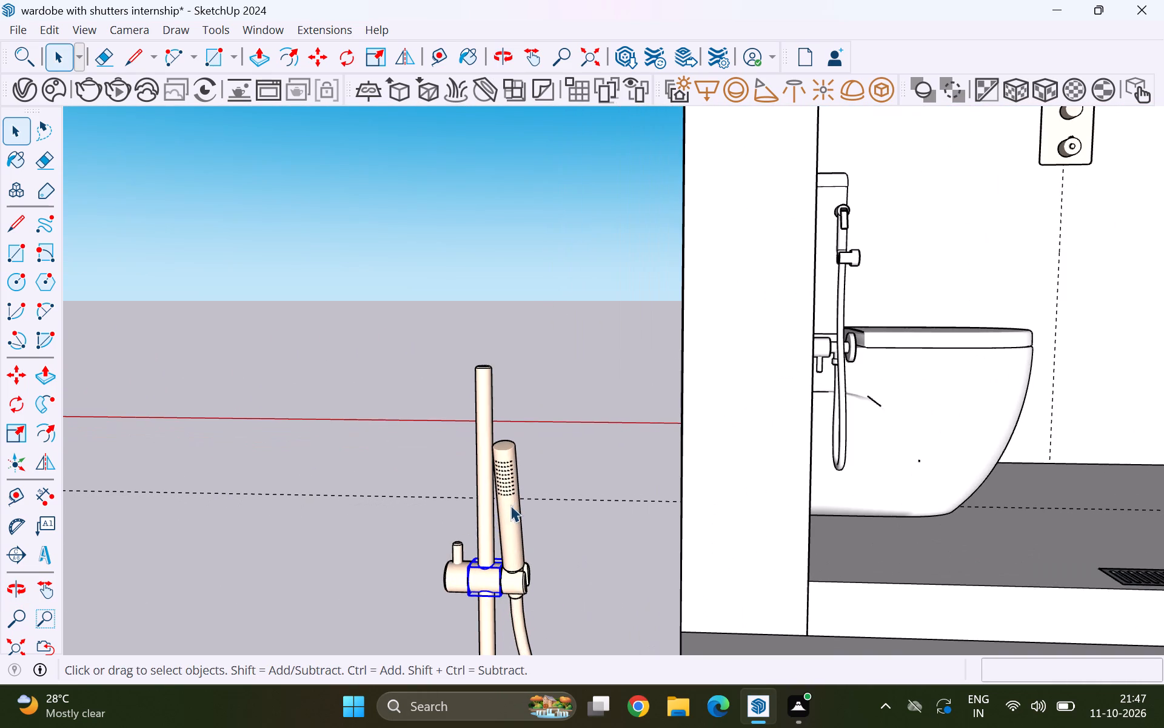
pyautogui.scroll(1, 500, 510)
pyautogui.moveTo(503, 510); pyautogui.dragTo(790, 522, button='middle')
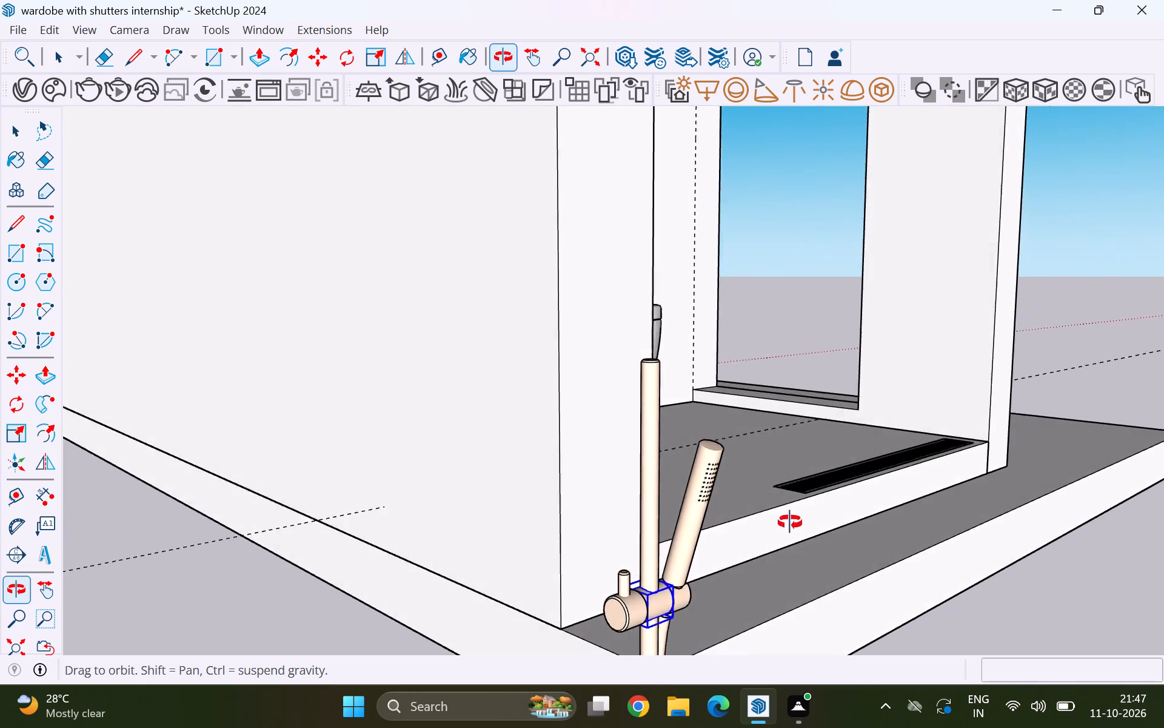
pyautogui.moveTo(790, 522); pyautogui.dragTo(480, 504, button='middle')
pyautogui.scroll(-10, 486, 502)
pyautogui.click(493, 510)
pyautogui.scroll(-5, 532, 468)
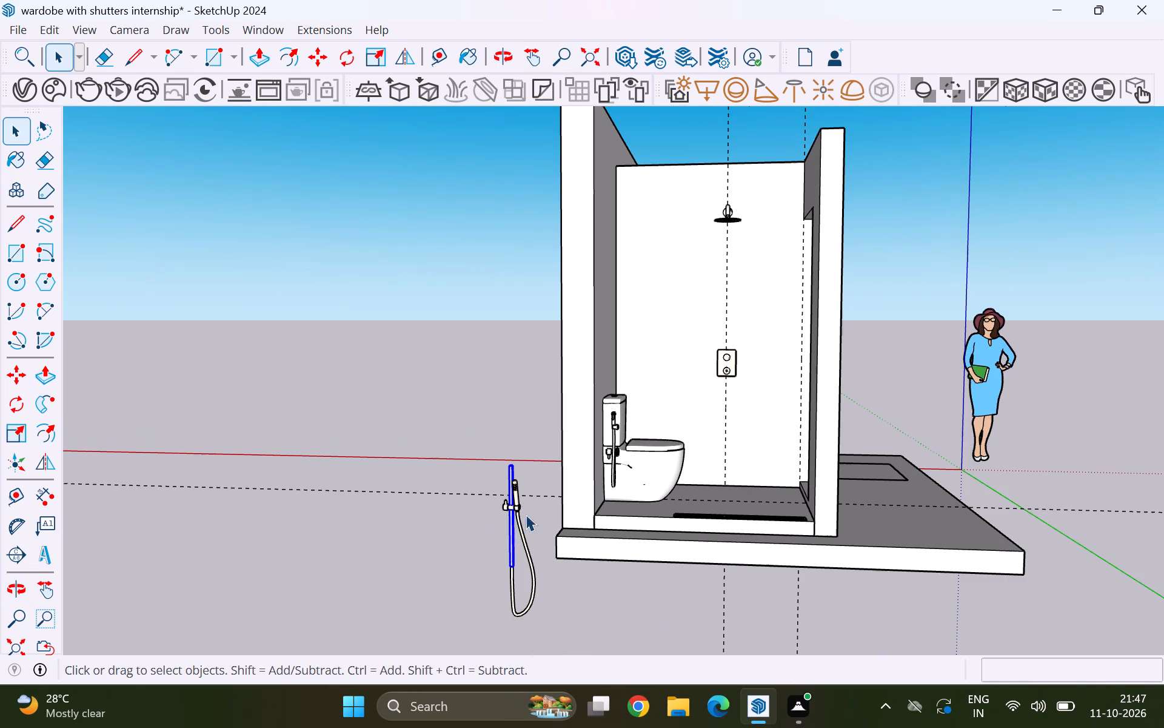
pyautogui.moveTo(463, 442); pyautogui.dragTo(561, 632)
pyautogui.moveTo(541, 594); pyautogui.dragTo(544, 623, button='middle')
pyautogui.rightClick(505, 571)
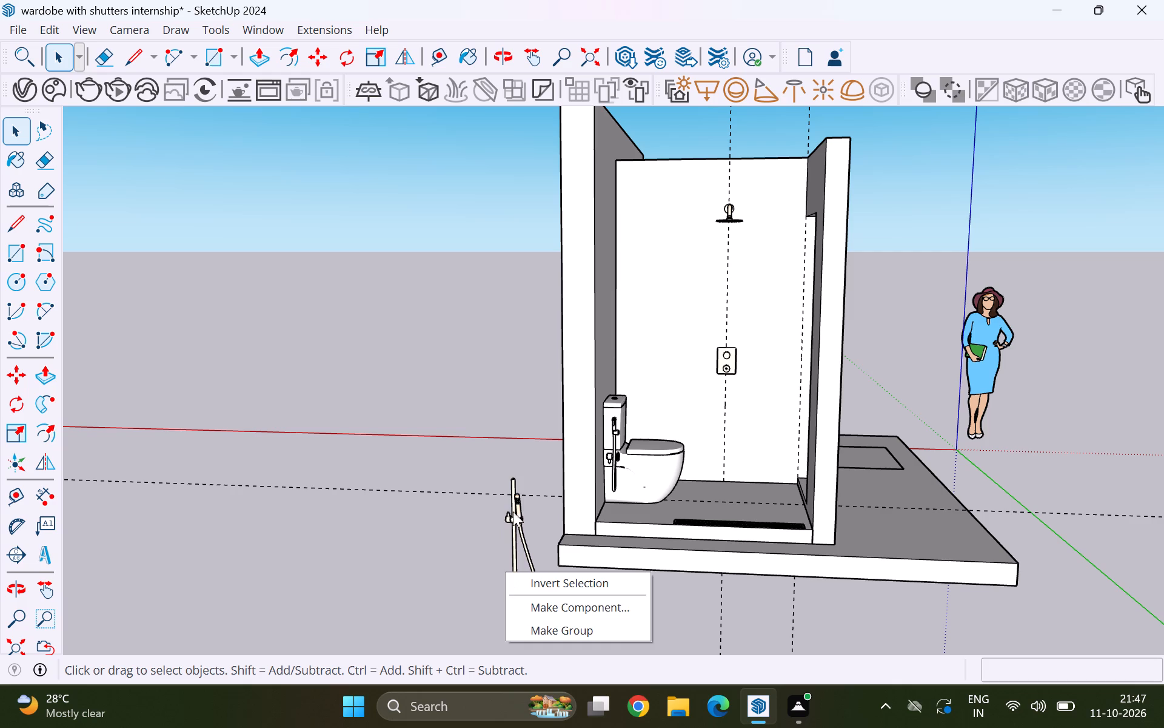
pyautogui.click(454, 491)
# Make one group of all the hand shower parts outside the enclosure: rail, holder, handset and hose.
pyautogui.moveTo(530, 521); pyautogui.dragTo(421, 553, button='middle')
pyautogui.moveTo(415, 462); pyautogui.dragTo(419, 468)
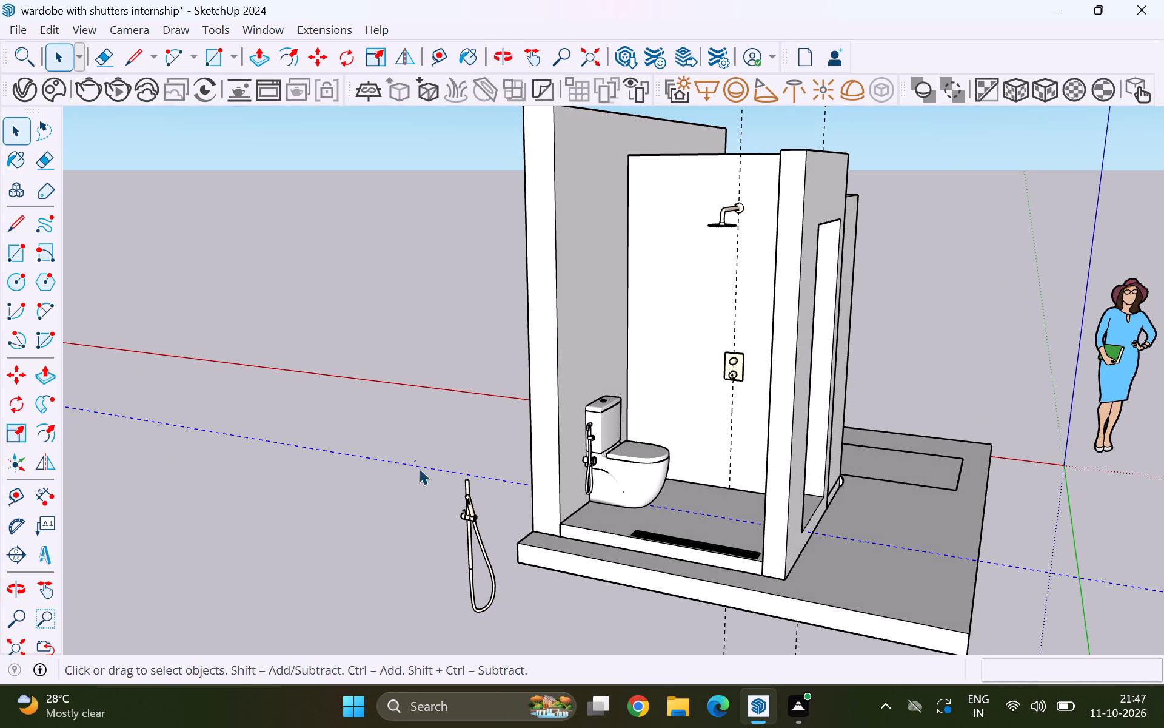
pyautogui.moveTo(419, 468); pyautogui.dragTo(507, 633)
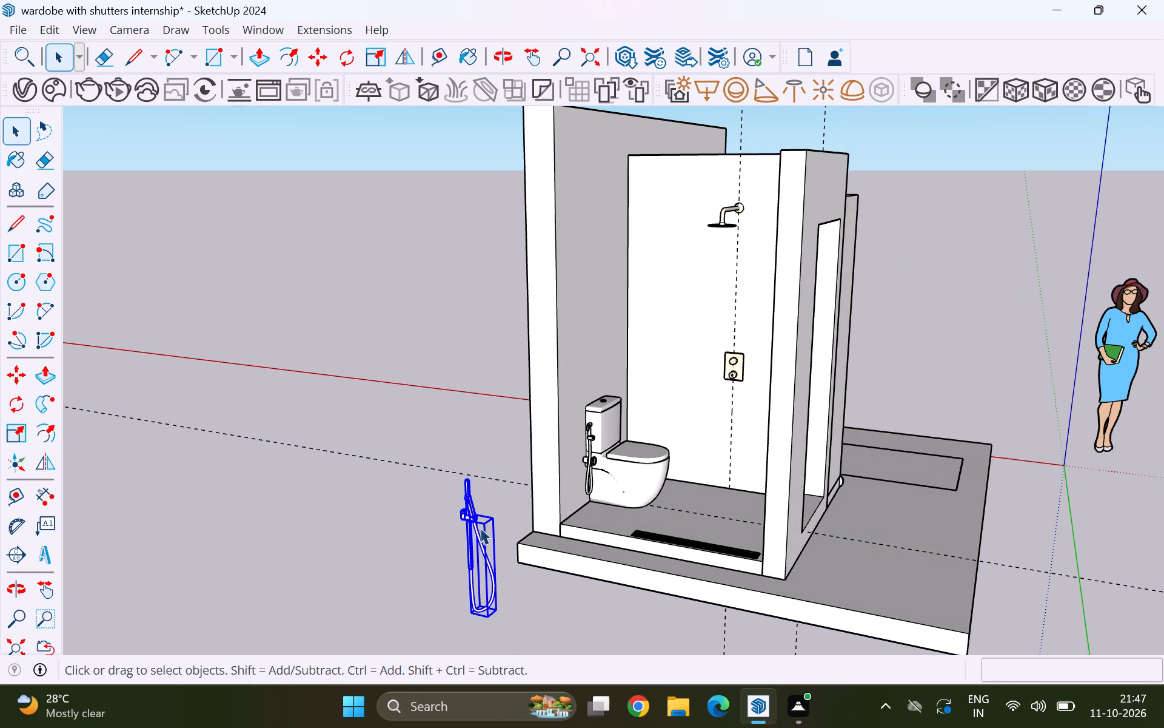
pyautogui.rightClick(478, 523)
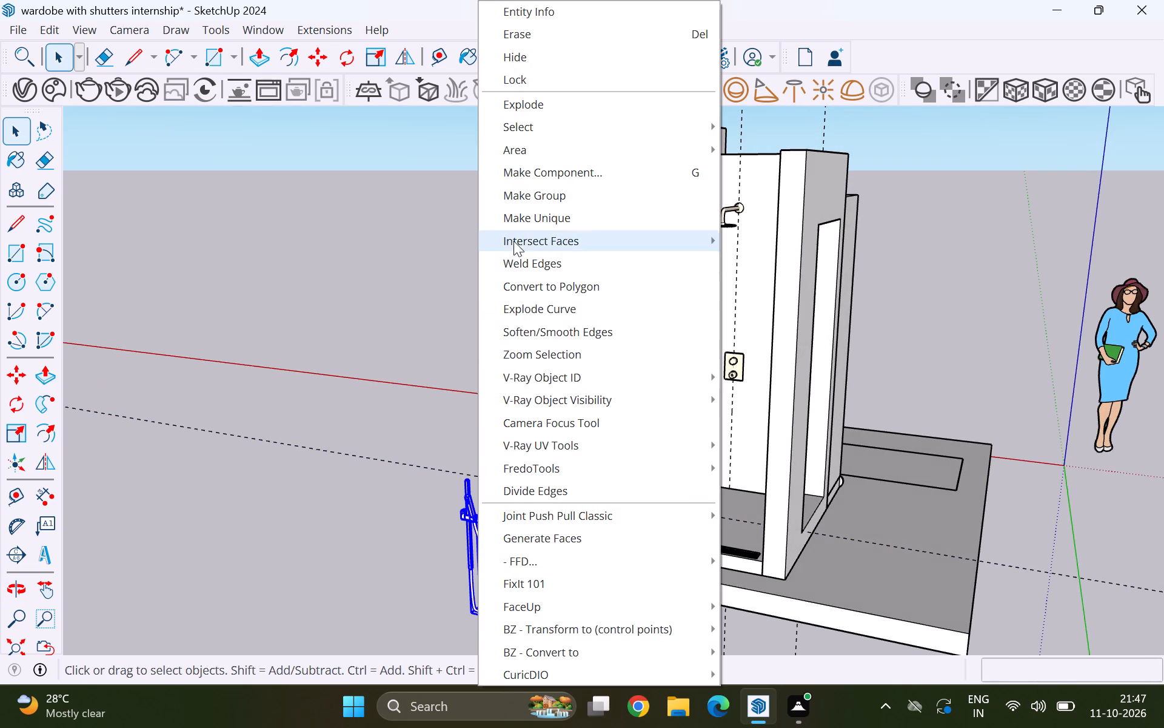
pyautogui.click(528, 196)
# Move the hand shower group by its bottom back corner to the foot of the back wall, beyond the control plate from the toilet.
pyautogui.scroll(-3, 393, 471)
pyautogui.moveTo(430, 640); pyautogui.dragTo(462, 644, button='middle')
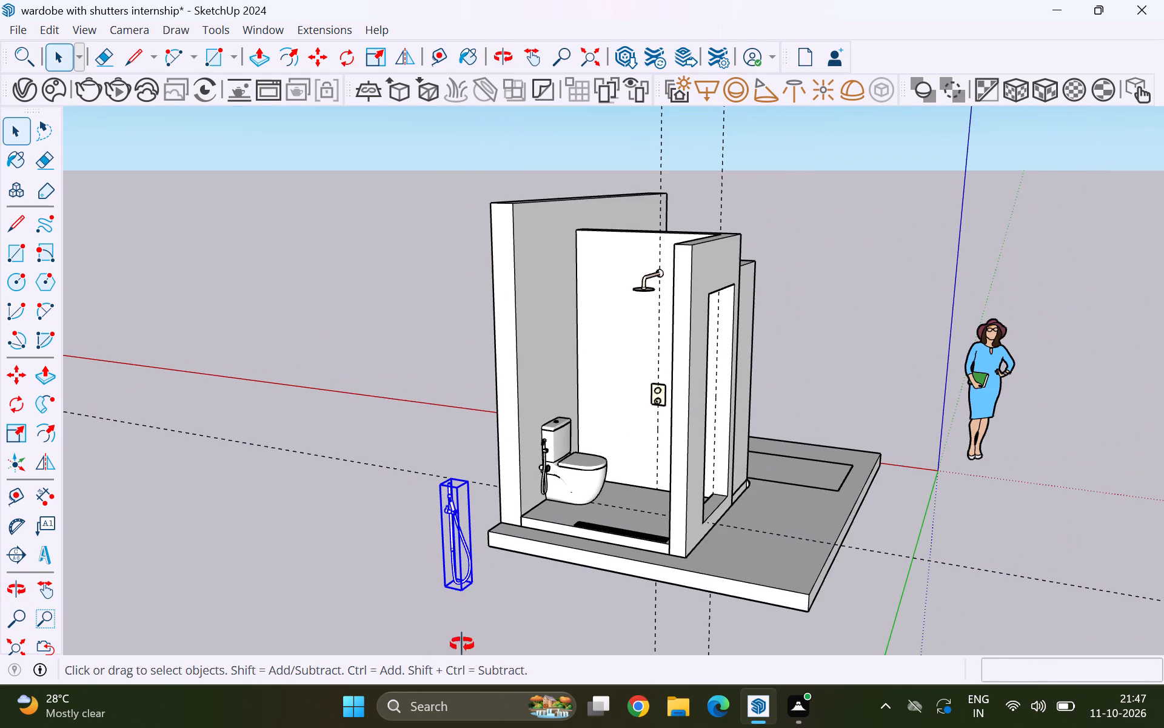
pyautogui.moveTo(462, 644); pyautogui.dragTo(539, 657, button='middle')
pyautogui.scroll(15, 503, 617)
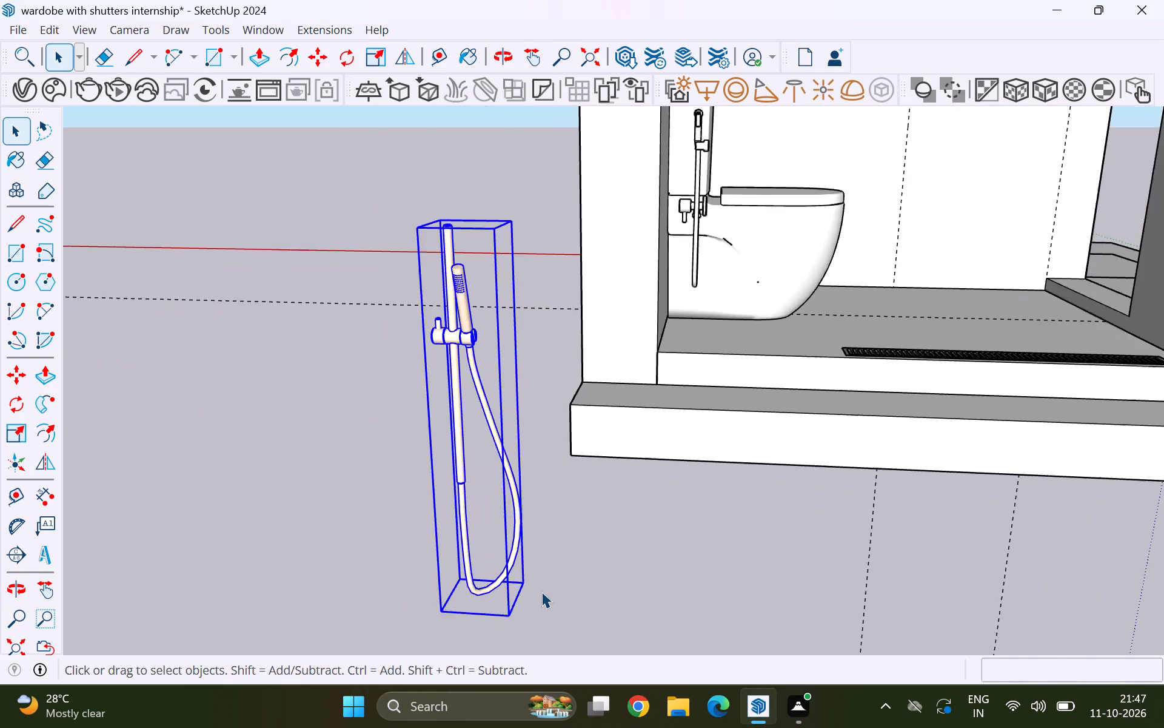
pyautogui.scroll(5, 541, 591)
pyautogui.press('m')
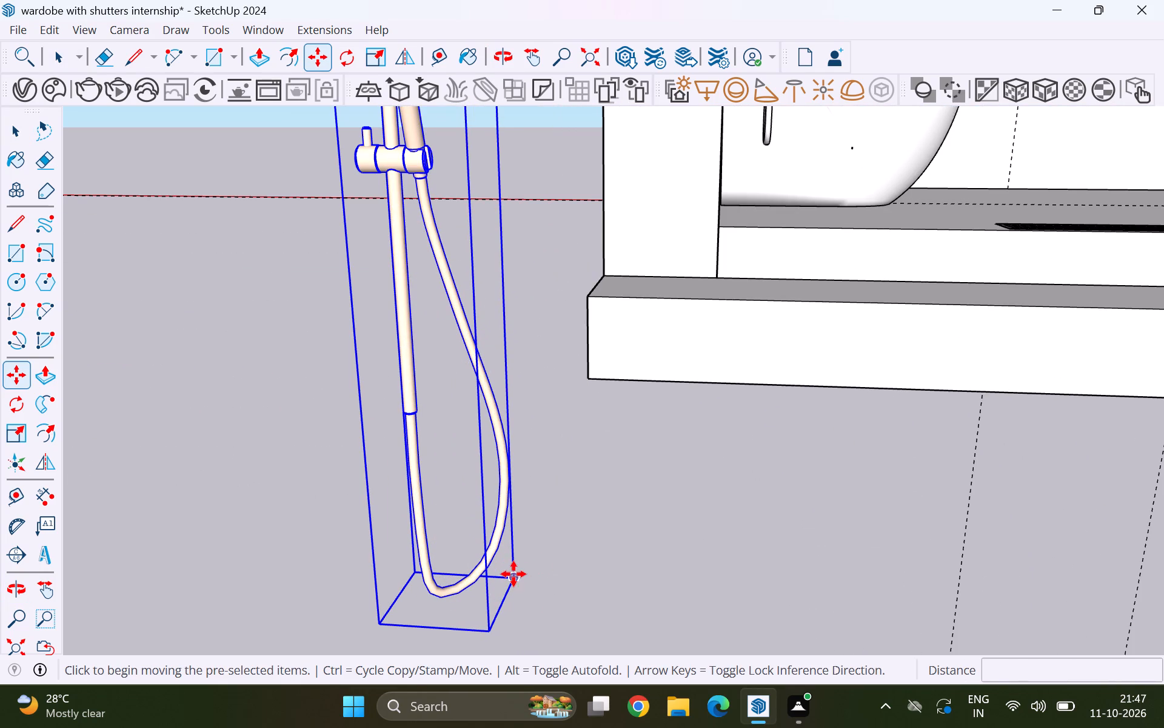
pyautogui.click(515, 574)
pyautogui.scroll(-12, 521, 591)
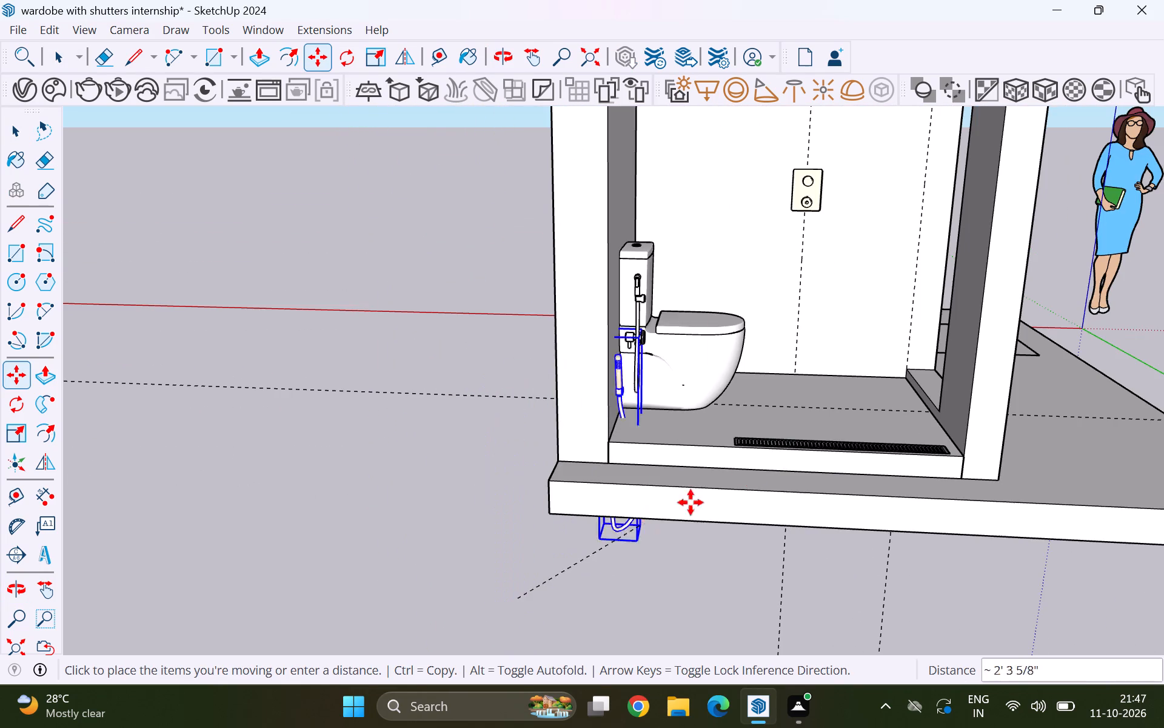
pyautogui.scroll(-5, 817, 439)
pyautogui.scroll(9, 881, 342)
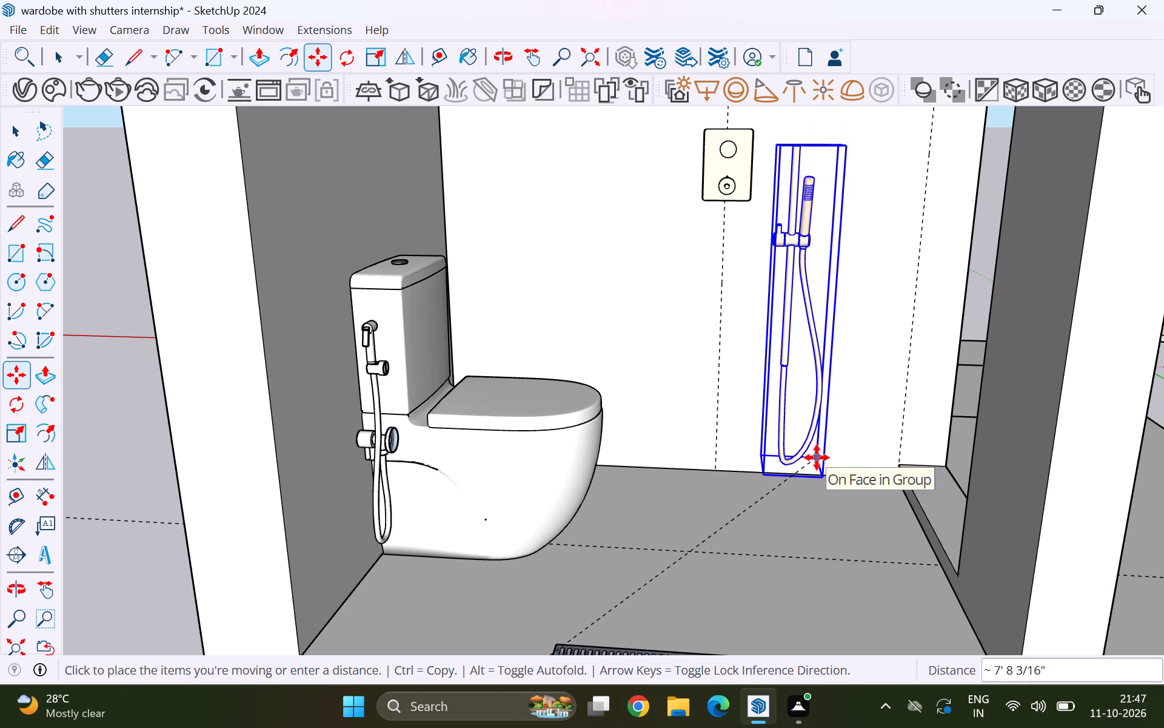
pyautogui.click(810, 476)
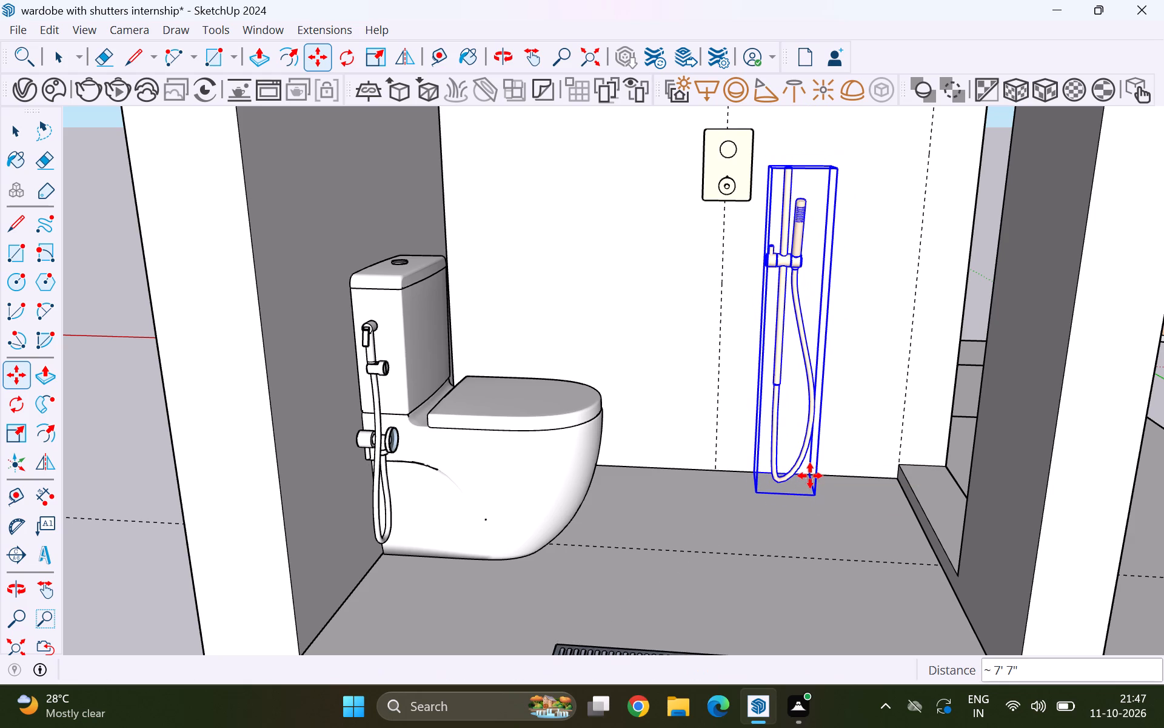
pyautogui.moveTo(838, 509); pyautogui.dragTo(500, 581, button='middle')
pyautogui.scroll(3, 618, 562)
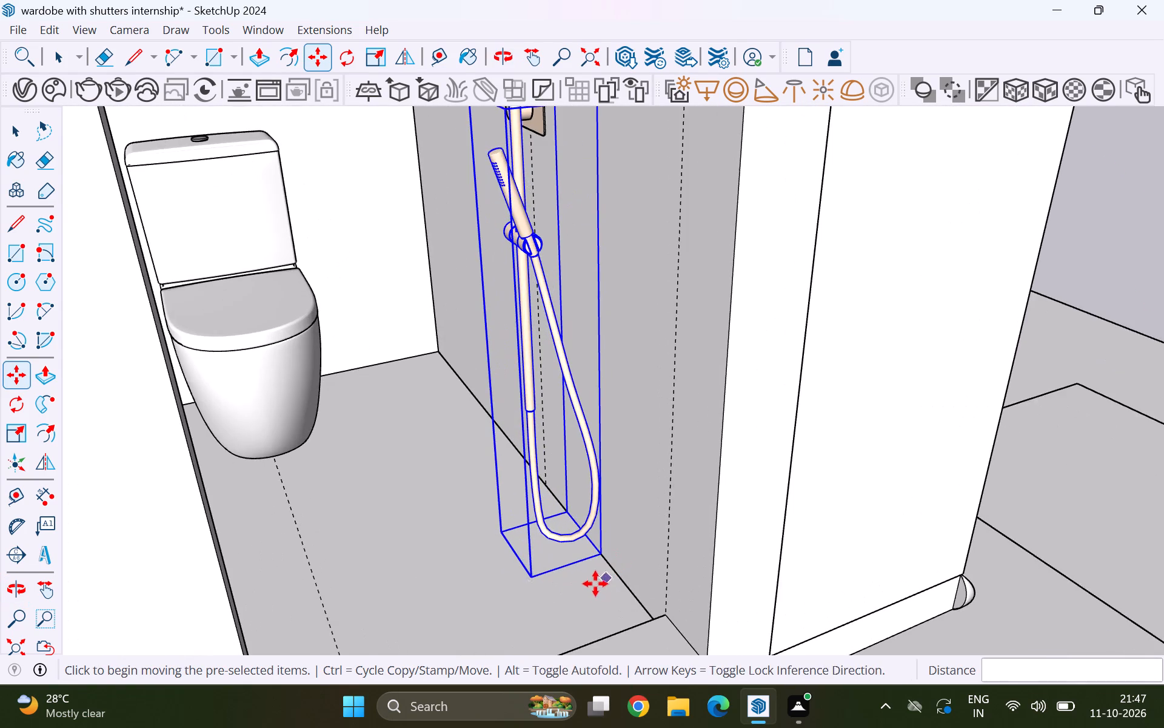
# Raise the hand shower group 18" straight up from the foot of the back wall and deselect it.
pyautogui.scroll(2, 590, 567)
pyautogui.click(604, 550)
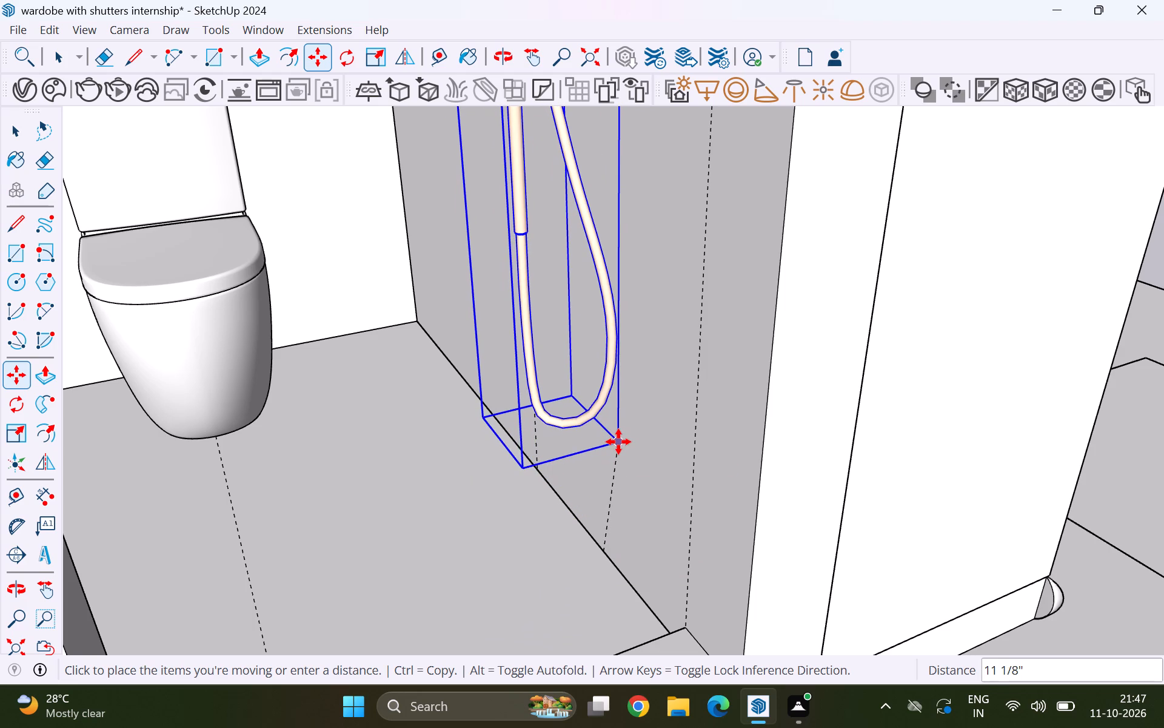
pyautogui.press('Up')
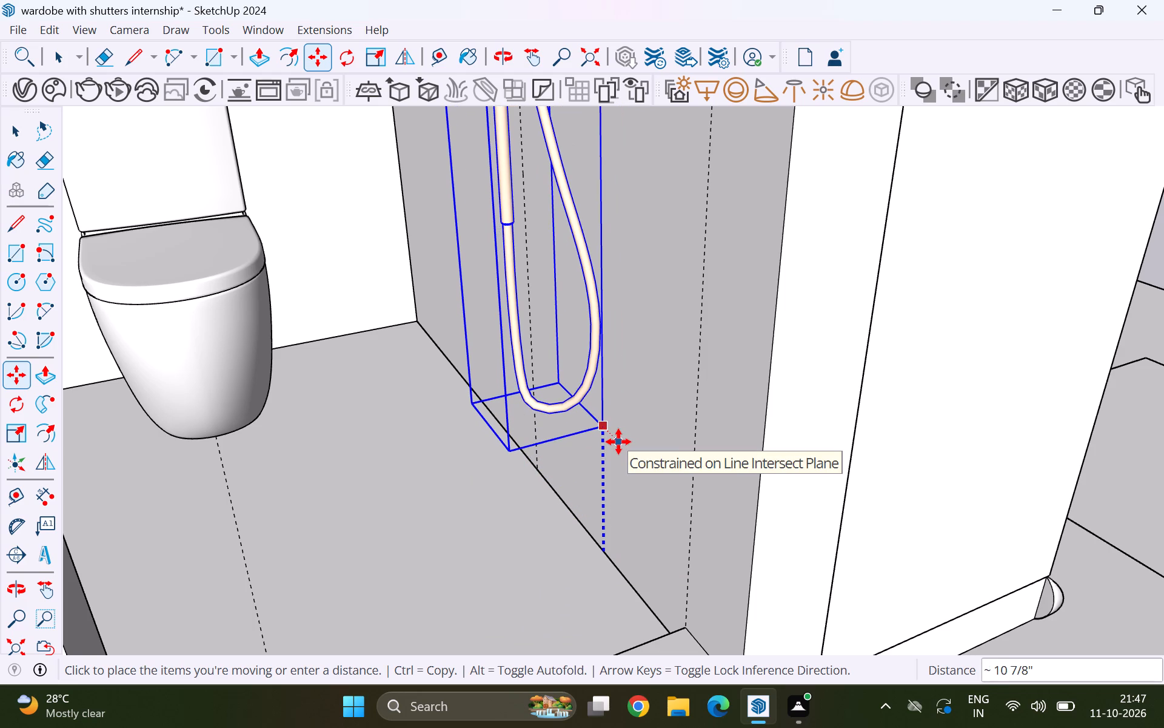
pyautogui.press('1')
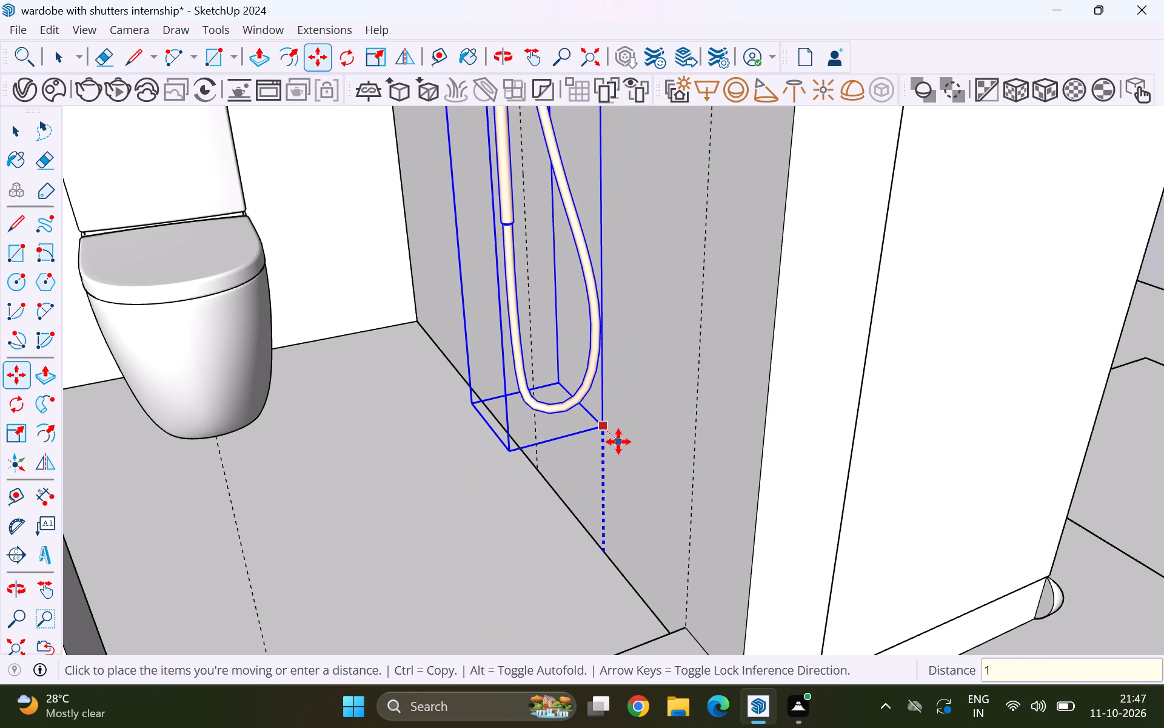
pyautogui.press('8')
pyautogui.press('Return')
pyautogui.press('space')
pyautogui.scroll(-8, 618, 442)
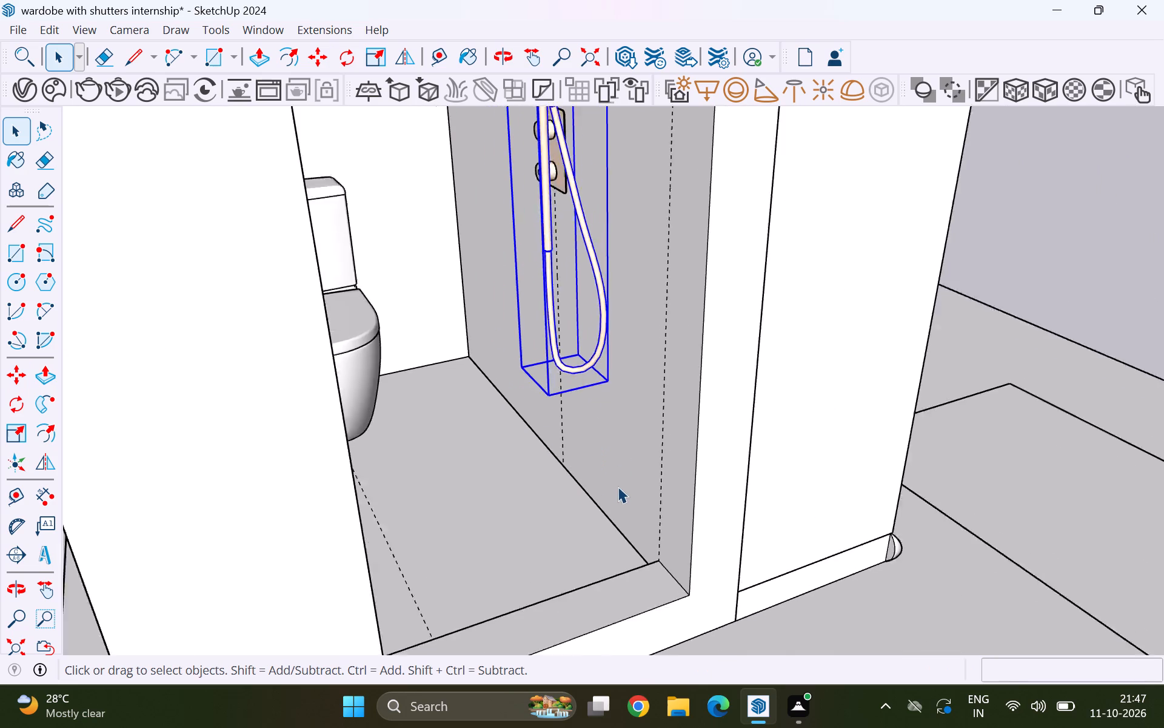
pyautogui.scroll(-6, 618, 487)
pyautogui.moveTo(483, 517); pyautogui.dragTo(846, 450, button='middle')
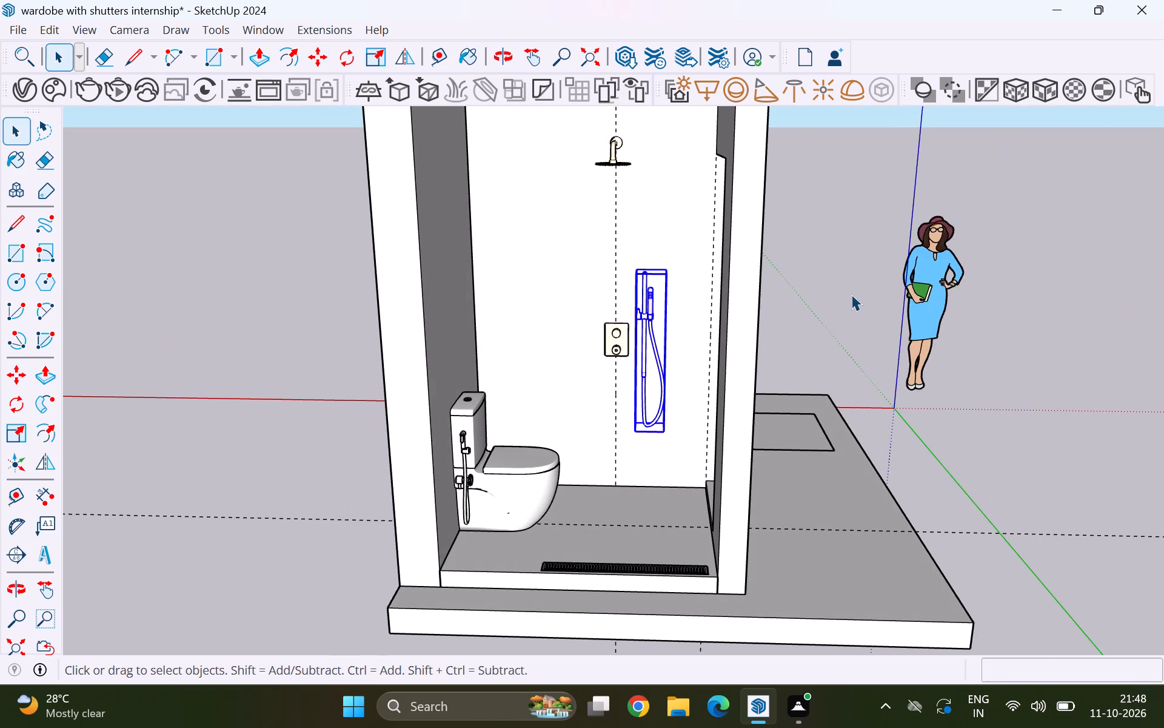
pyautogui.click(851, 294)
# Lower the hand shower group vertically by about 6 5/16" so its holder sits at the height of the control plate.
pyautogui.scroll(4, 631, 291)
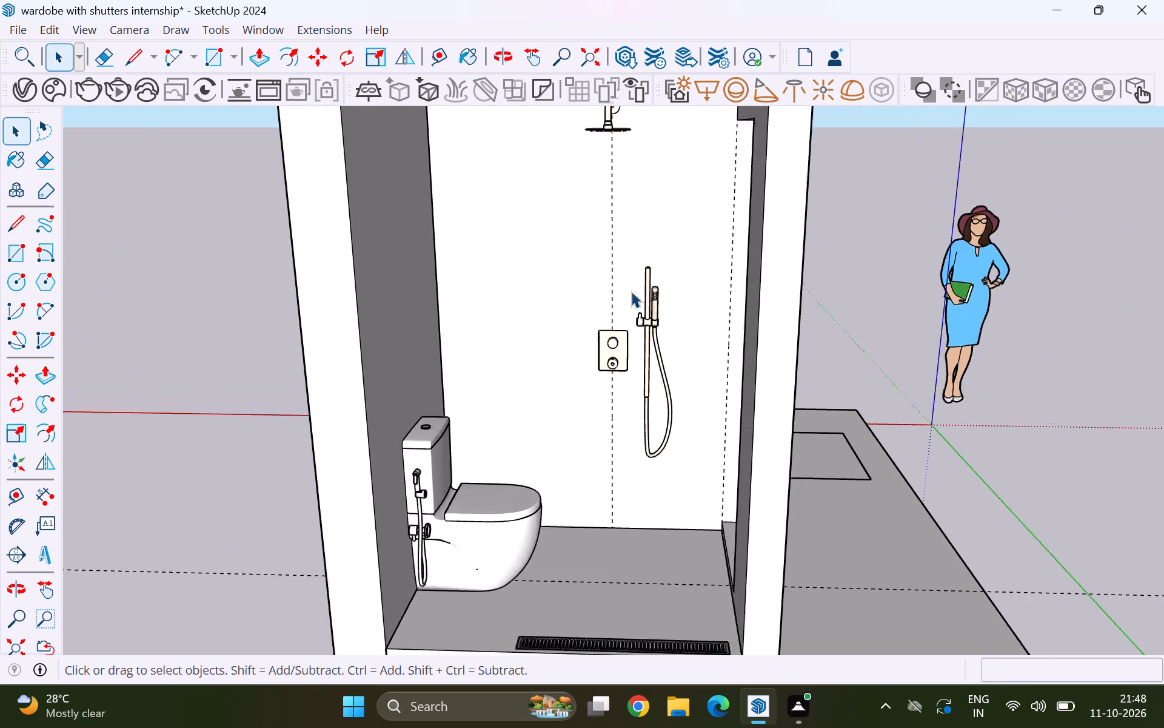
pyautogui.scroll(7, 646, 288)
pyautogui.scroll(8, 638, 390)
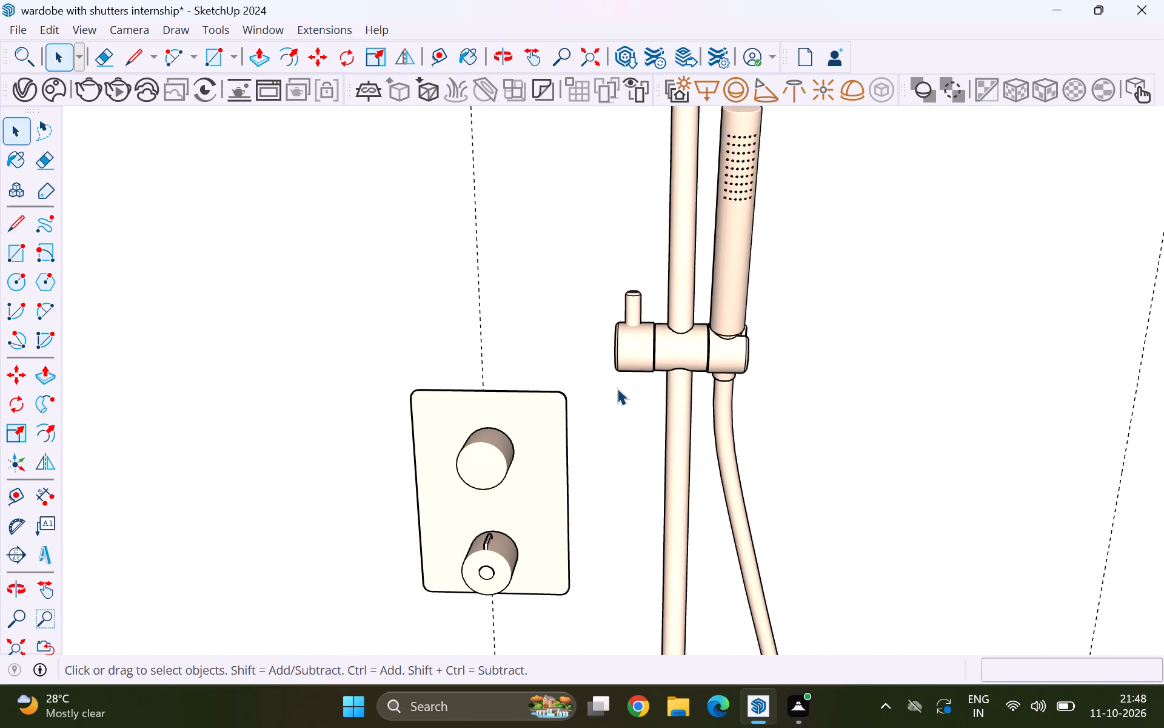
pyautogui.moveTo(617, 388); pyautogui.dragTo(645, 382, button='middle')
pyautogui.scroll(1, 617, 388)
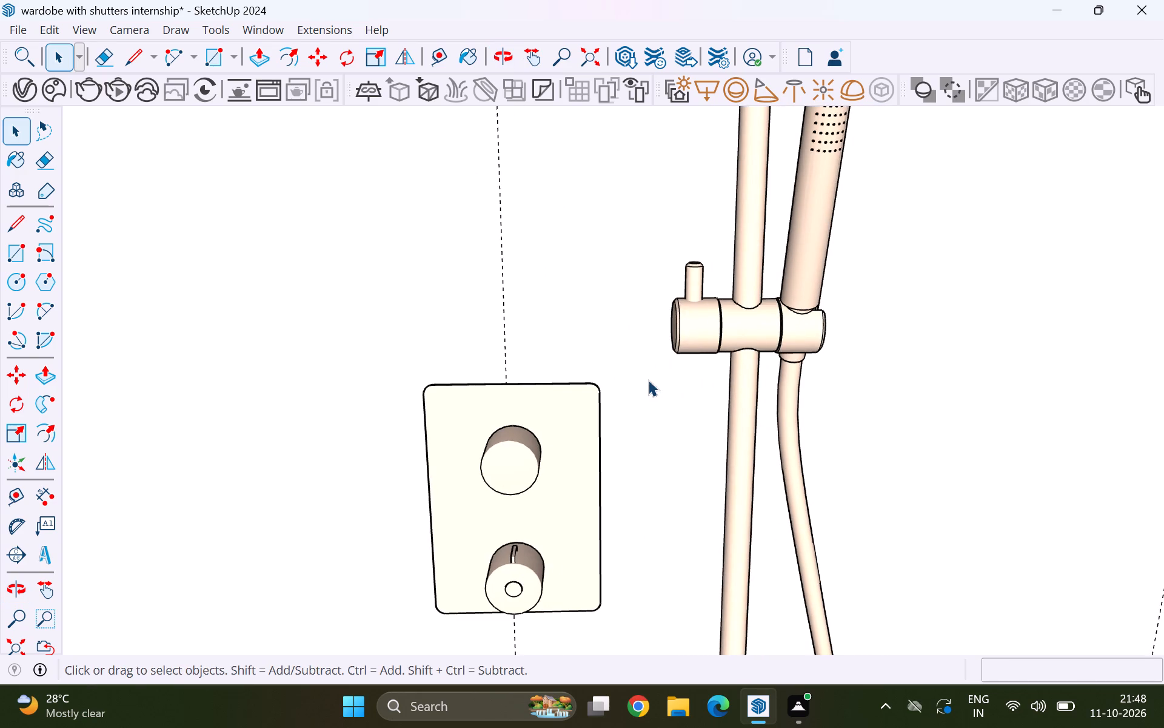
pyautogui.scroll(-4, 649, 384)
pyautogui.scroll(-3, 649, 443)
pyautogui.moveTo(634, 508); pyautogui.dragTo(644, 474, button='middle')
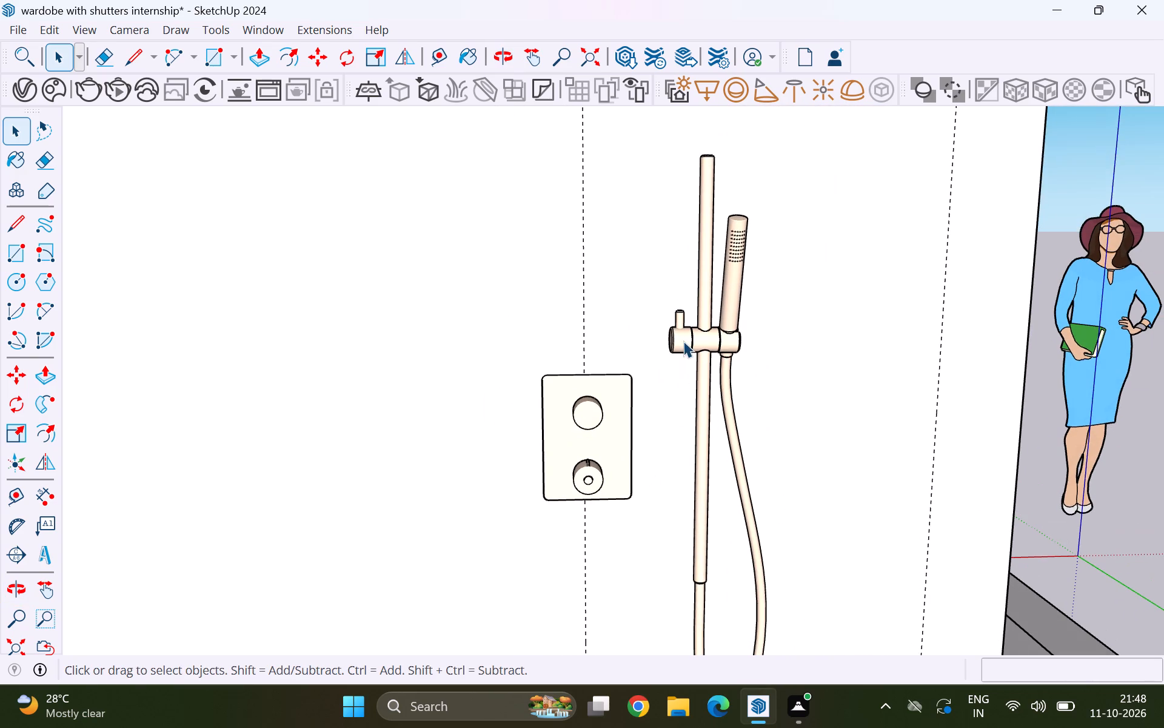
pyautogui.click(683, 341)
pyautogui.moveTo(649, 501); pyautogui.dragTo(687, 504, button='middle')
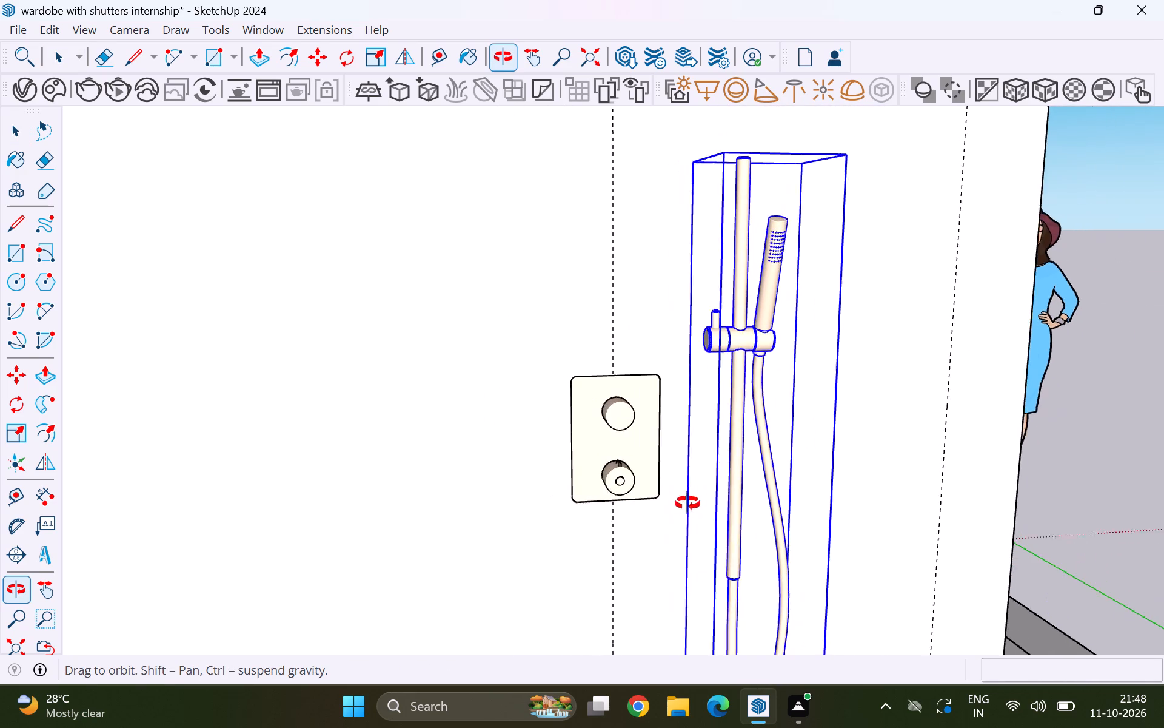
pyautogui.moveTo(687, 504); pyautogui.dragTo(723, 512, button='middle')
pyautogui.press('m')
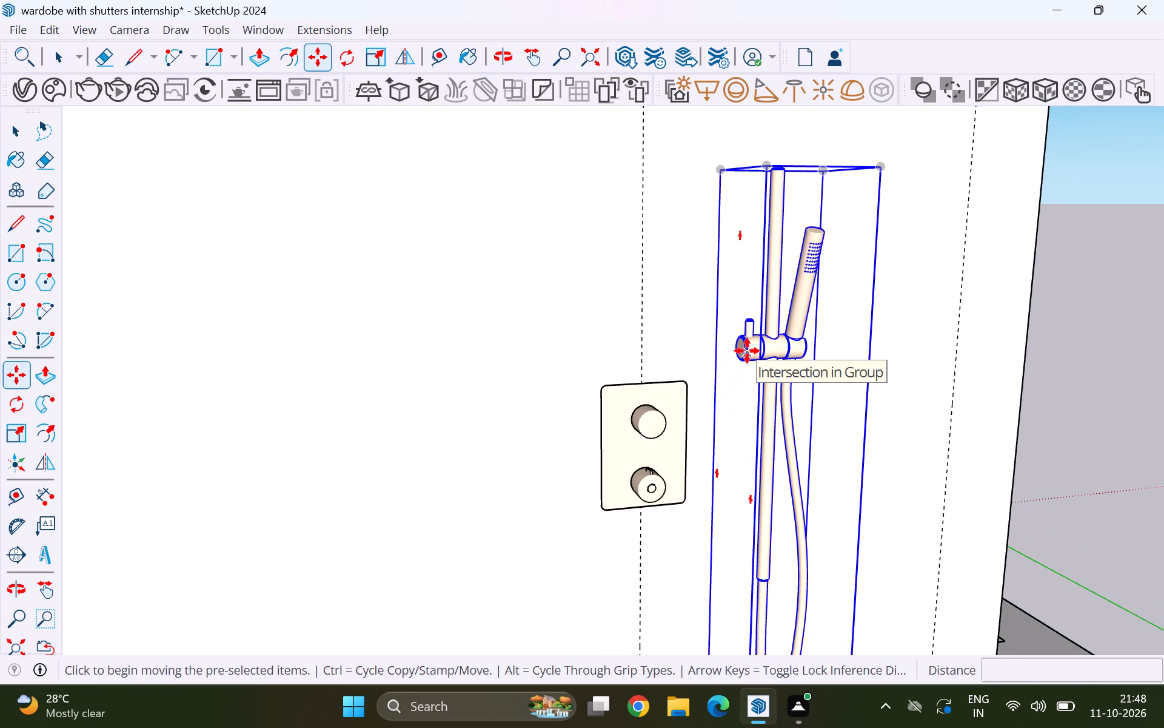
pyautogui.click(749, 351)
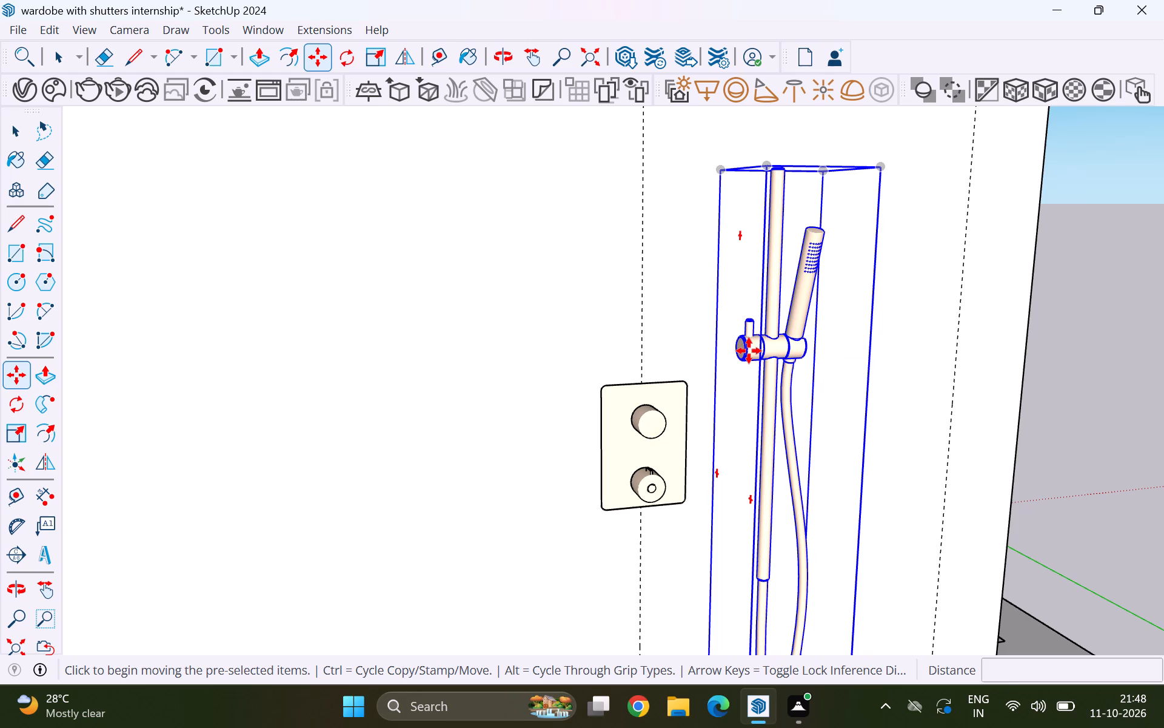
pyautogui.press('Up')
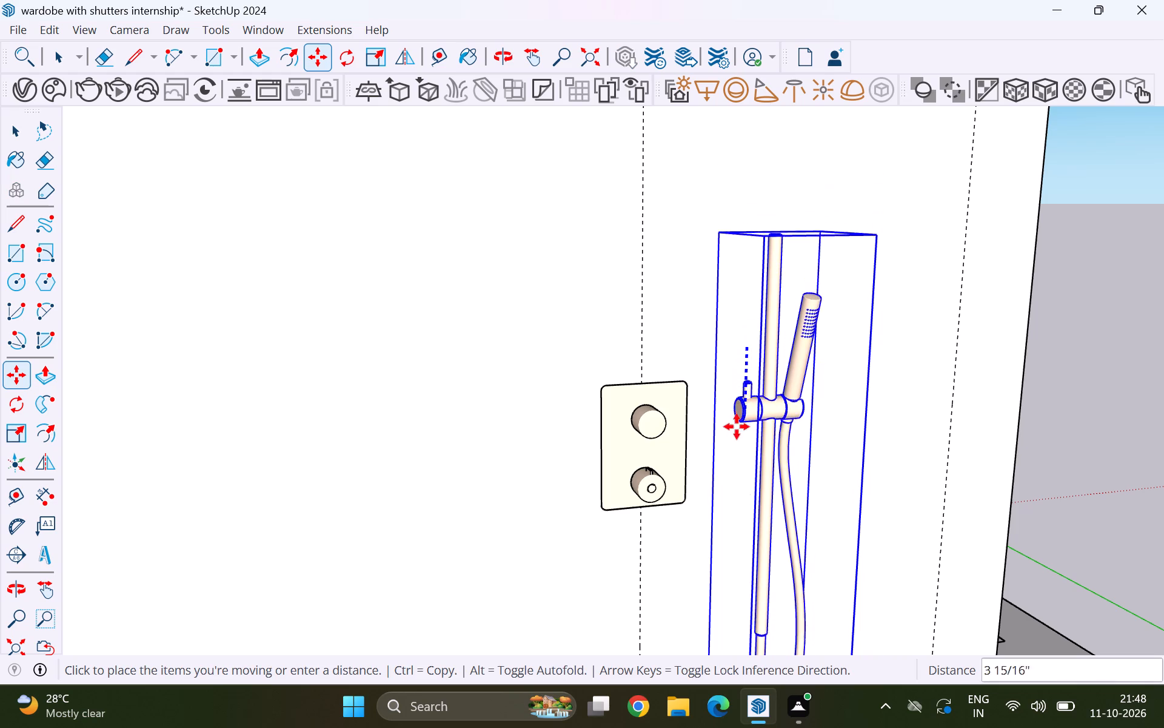
pyautogui.moveTo(735, 446); pyautogui.dragTo(652, 447, button='middle')
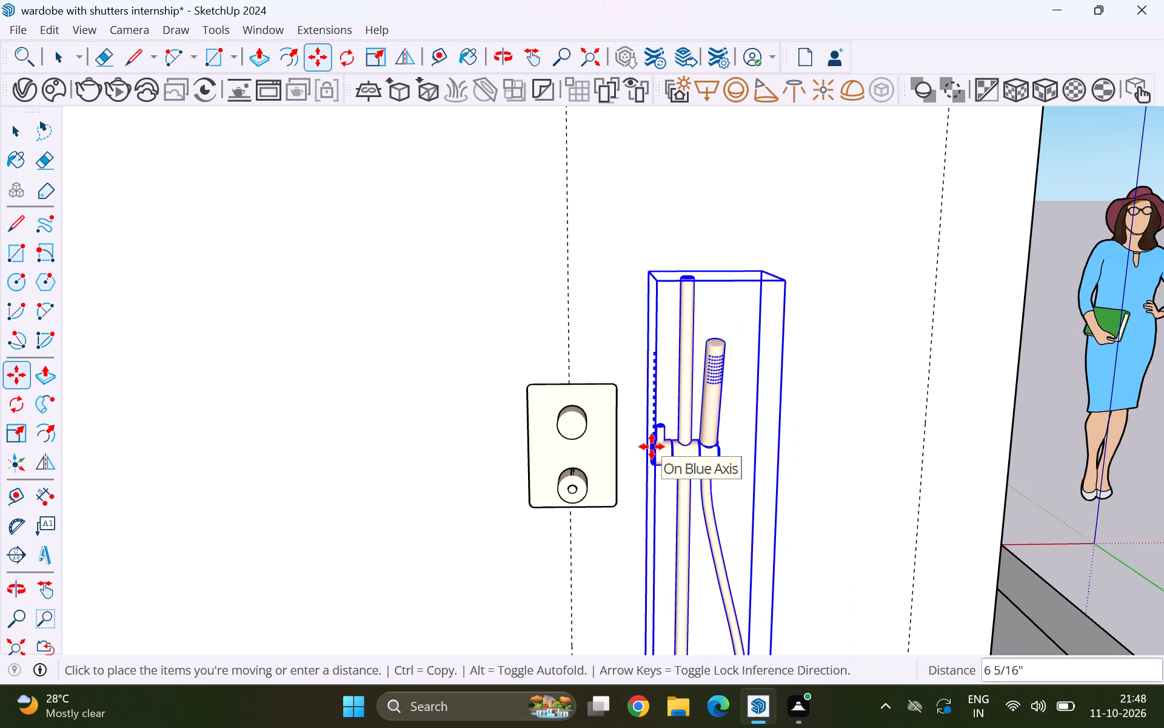
pyautogui.click(652, 447)
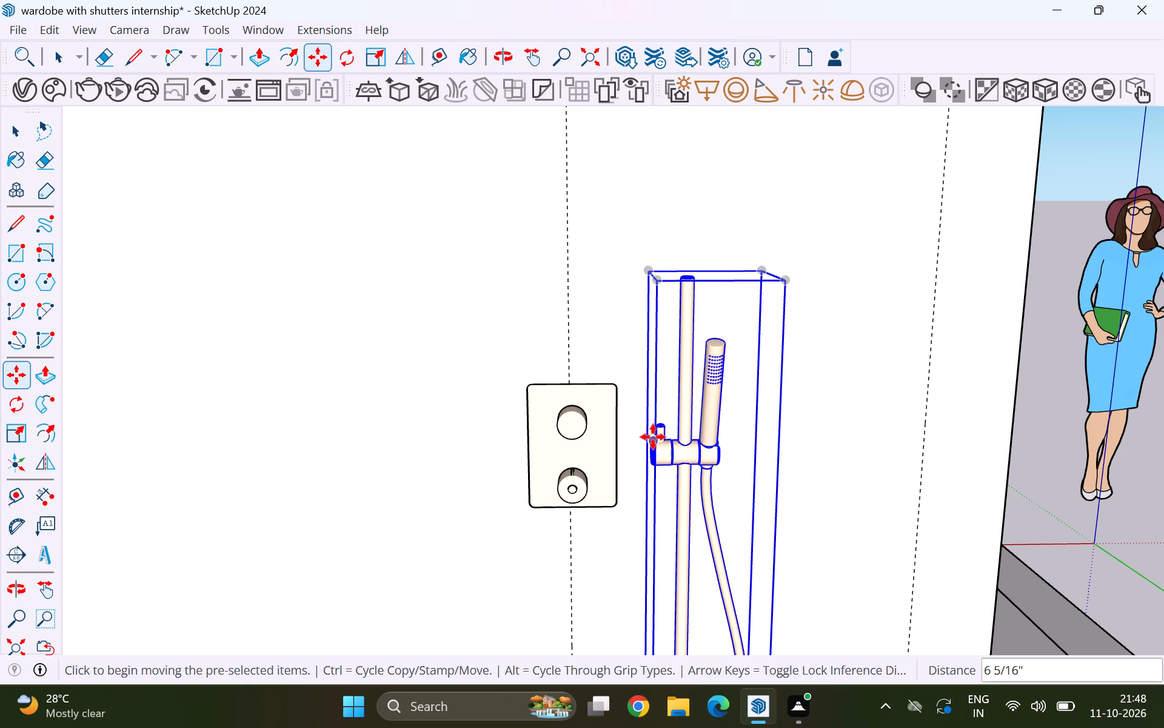
# Move the hand shower group about 1' 5 11/16" along the red axis to the toilet side of the control plate, and deselect it.
pyautogui.scroll(-12, 655, 436)
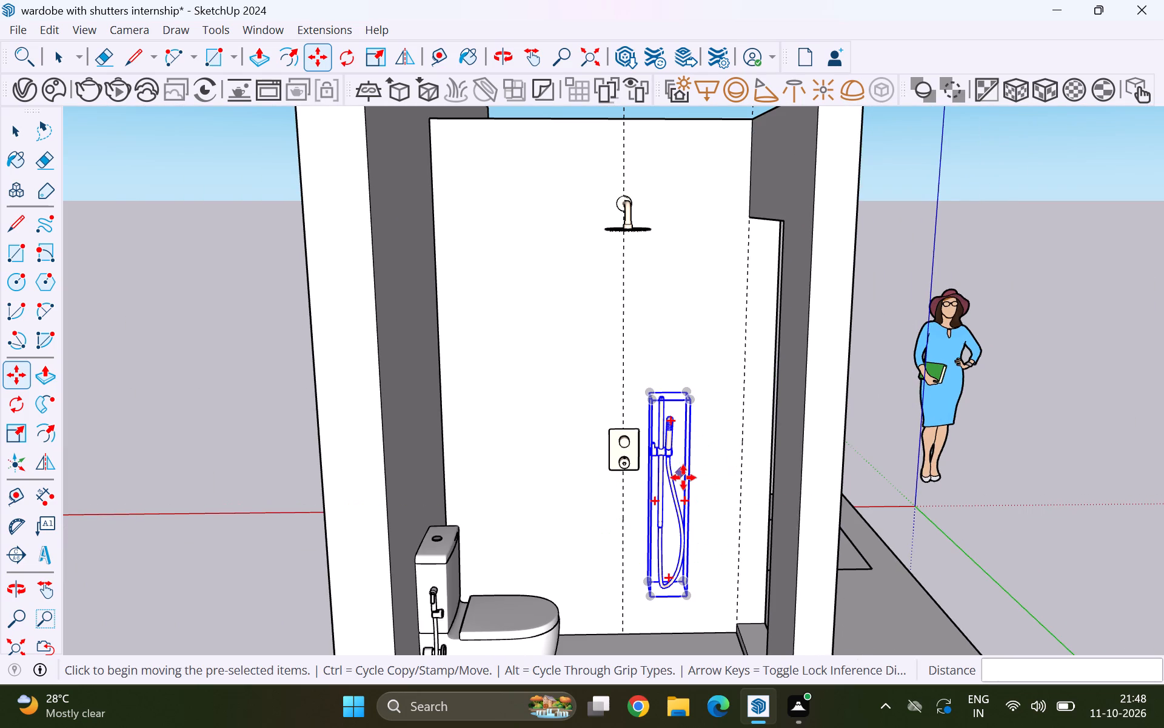
pyautogui.scroll(13, 697, 593)
pyautogui.moveTo(672, 579); pyautogui.dragTo(666, 579, button='middle')
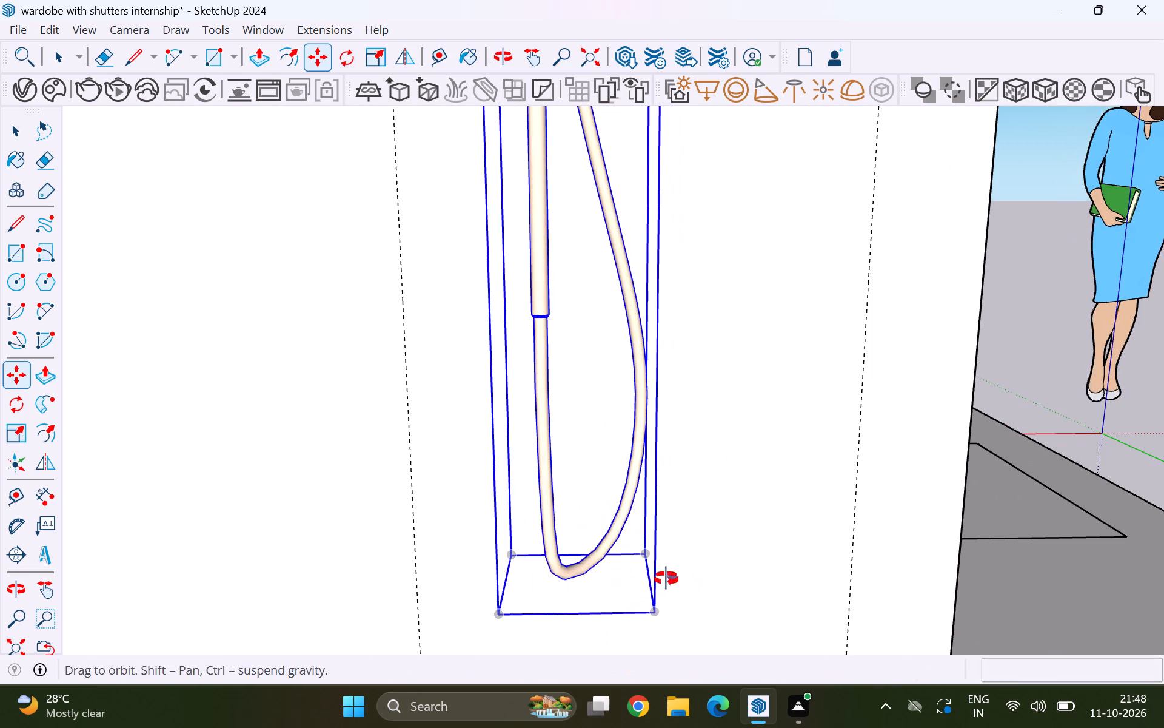
pyautogui.moveTo(666, 579); pyautogui.dragTo(586, 581, button='middle')
pyautogui.scroll(-4, 591, 565)
pyautogui.moveTo(586, 582); pyautogui.dragTo(640, 579, button='middle')
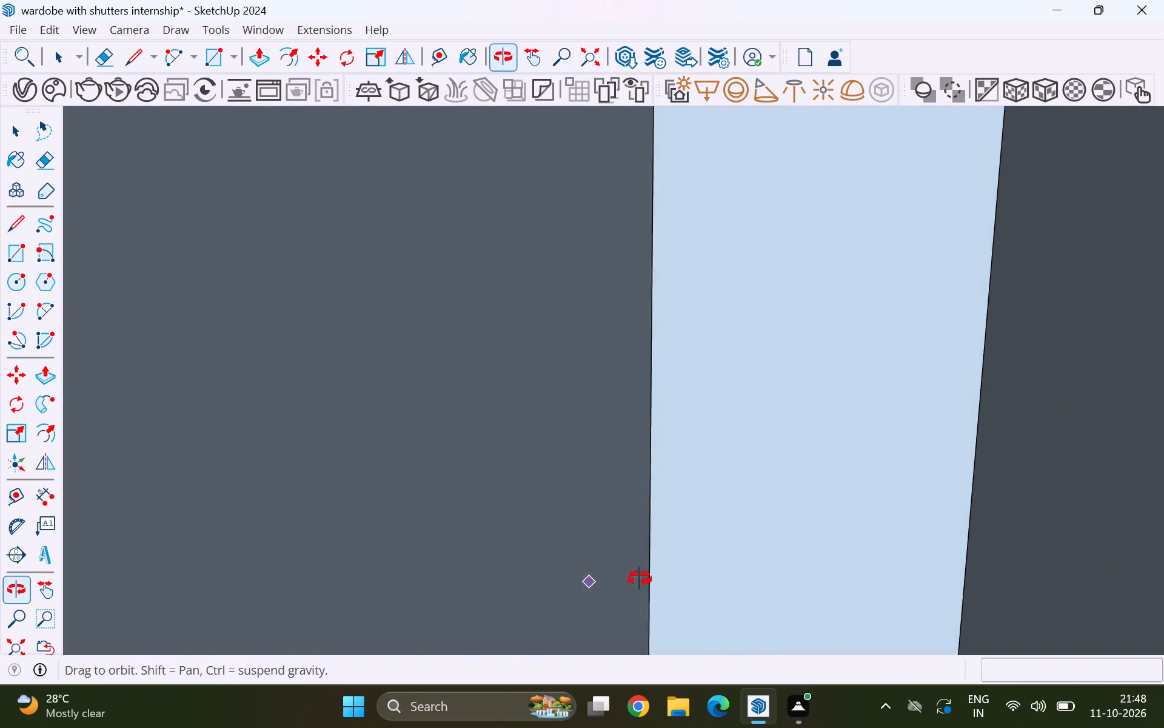
pyautogui.moveTo(640, 579); pyautogui.dragTo(706, 570, button='middle')
pyautogui.scroll(-4, 746, 512)
pyautogui.scroll(-15, 649, 547)
pyautogui.scroll(9, 477, 586)
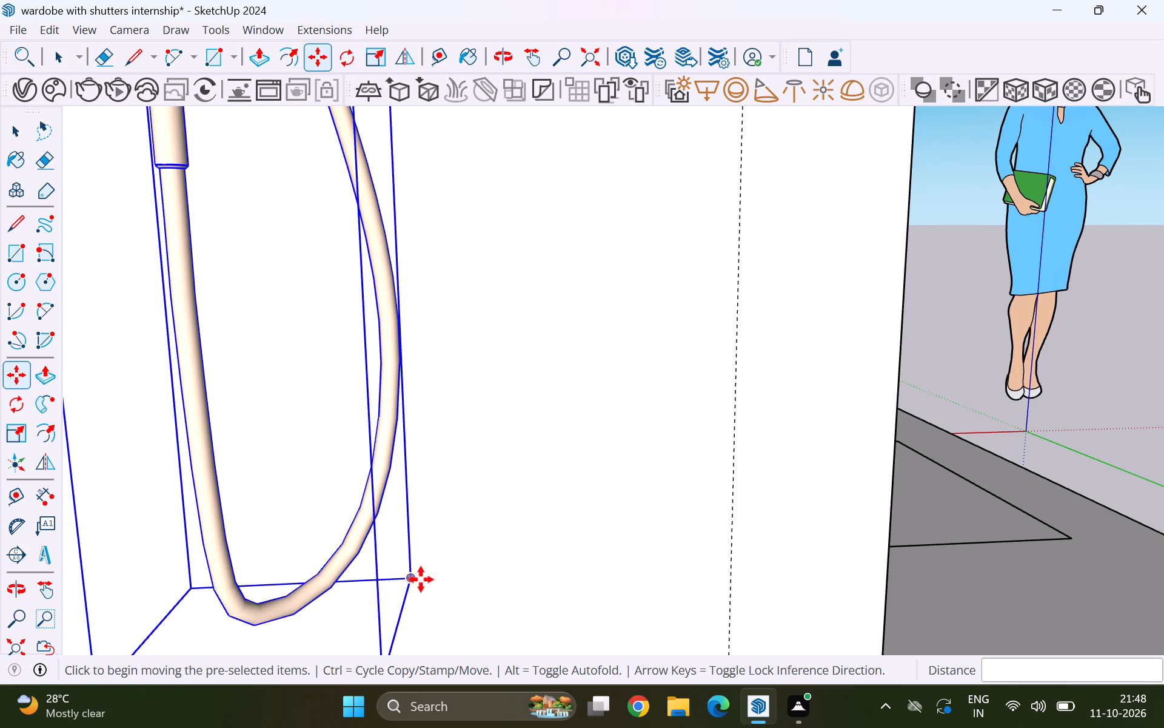
pyautogui.click(410, 578)
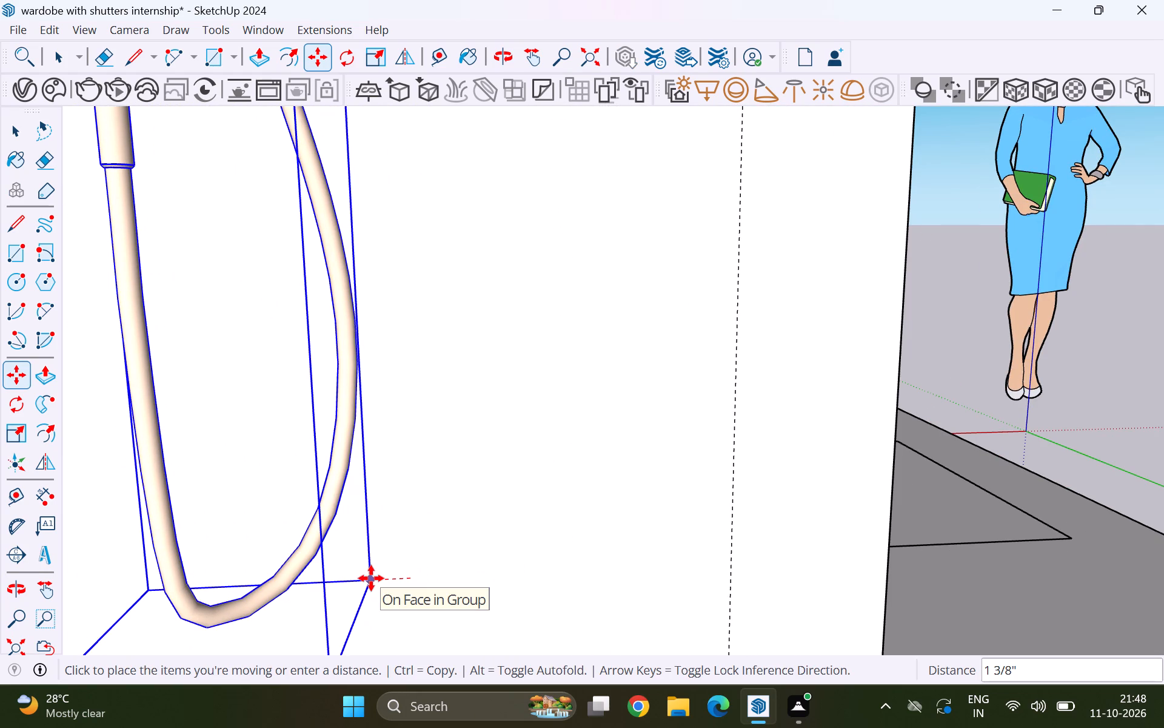
pyautogui.press('Right')
pyautogui.scroll(-8, 375, 578)
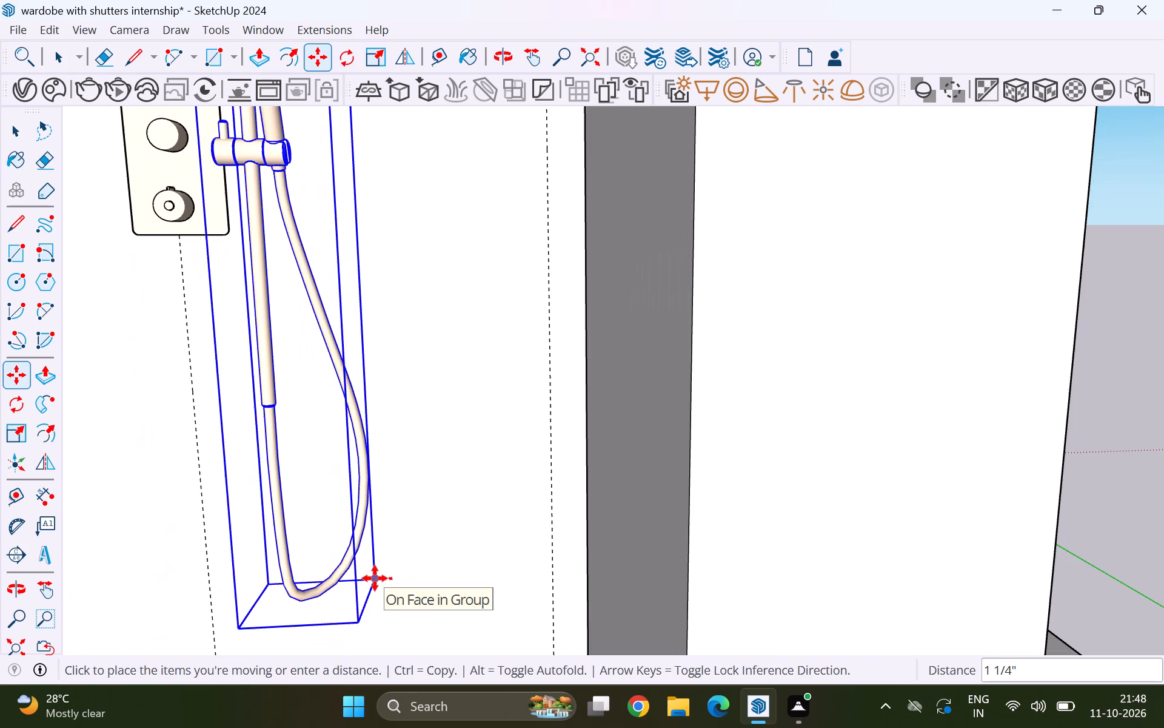
pyautogui.scroll(-6, 344, 573)
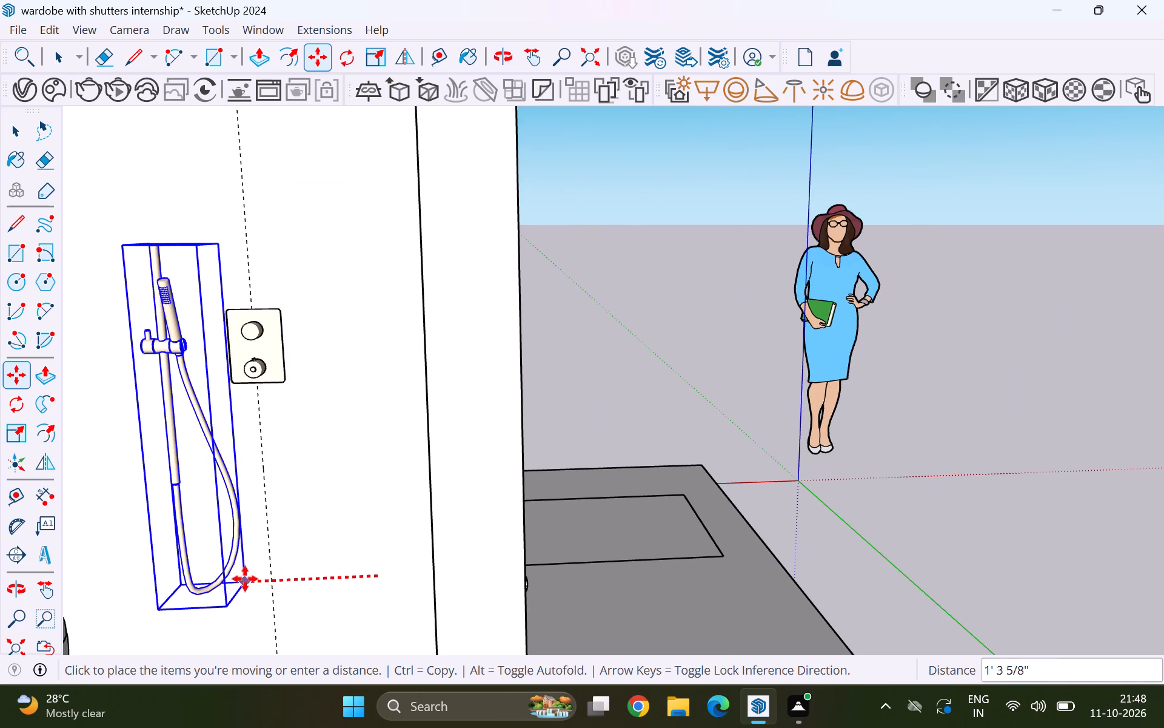
pyautogui.moveTo(236, 579); pyautogui.dragTo(273, 575, button='middle')
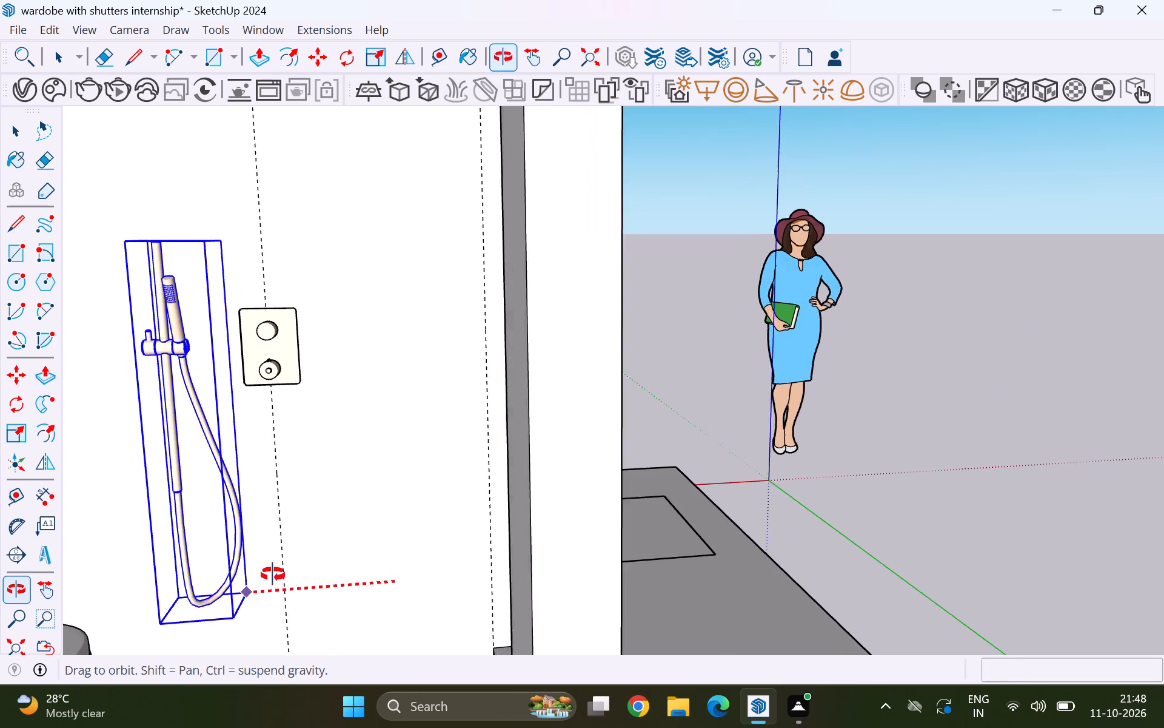
pyautogui.moveTo(273, 575); pyautogui.dragTo(284, 576, button='middle')
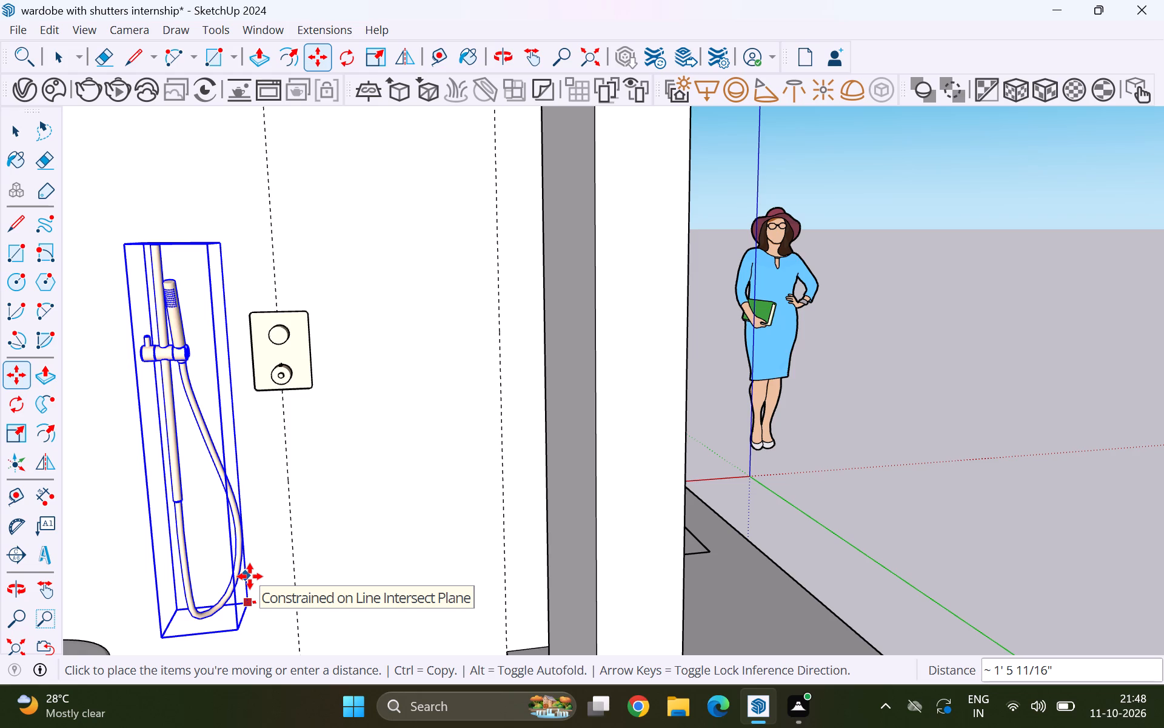
pyautogui.click(250, 576)
pyautogui.press('space')
pyautogui.scroll(-5, 425, 573)
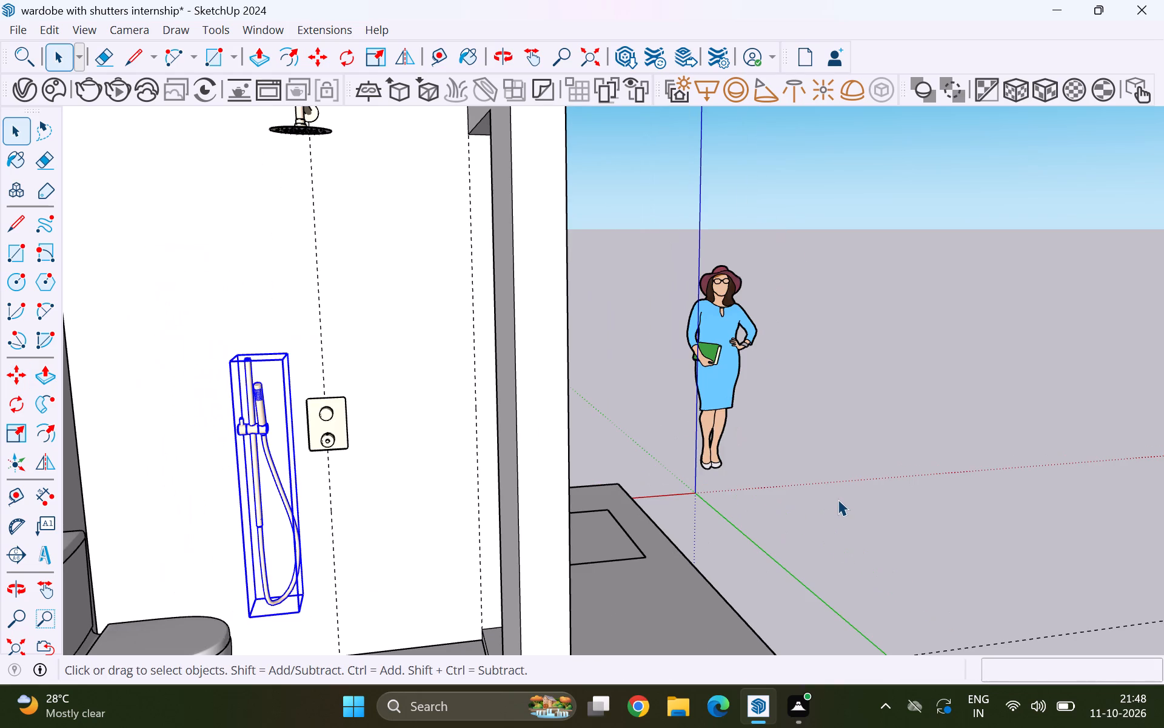
pyautogui.click(838, 499)
# Examine the hand shower beside the control plate from the front, from the side and through the door opening, checking its distance from the back wall.
pyautogui.scroll(-5, 840, 497)
pyautogui.scroll(3, 480, 489)
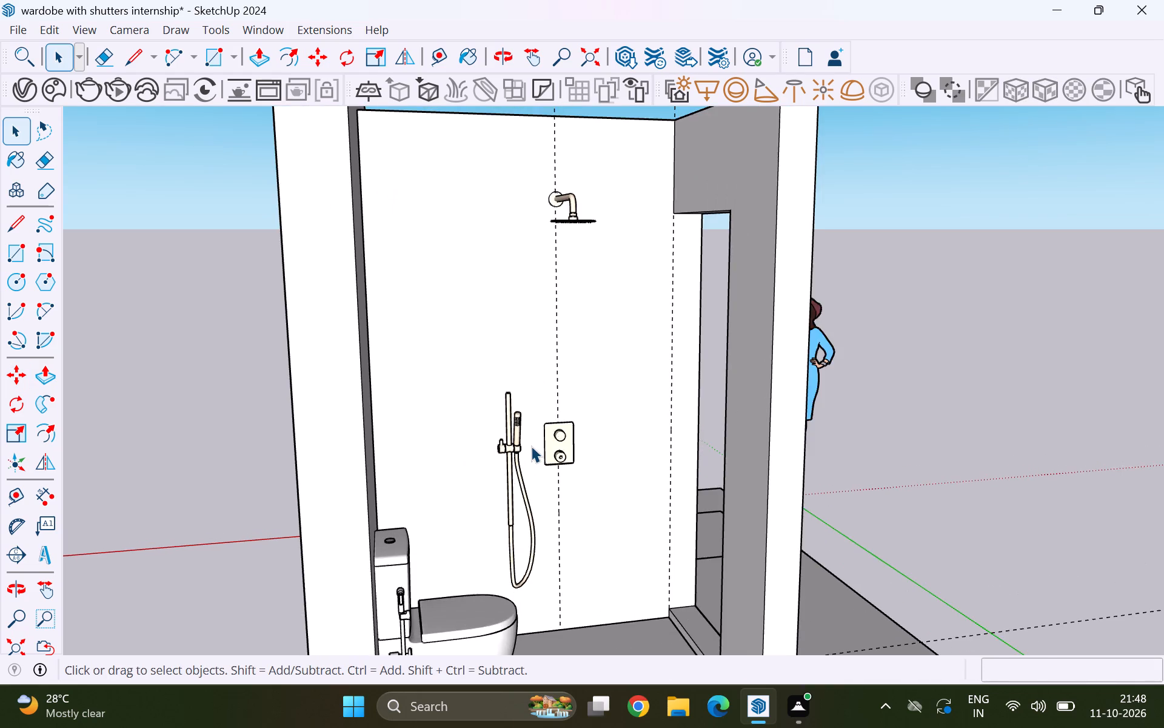
pyautogui.scroll(15, 531, 446)
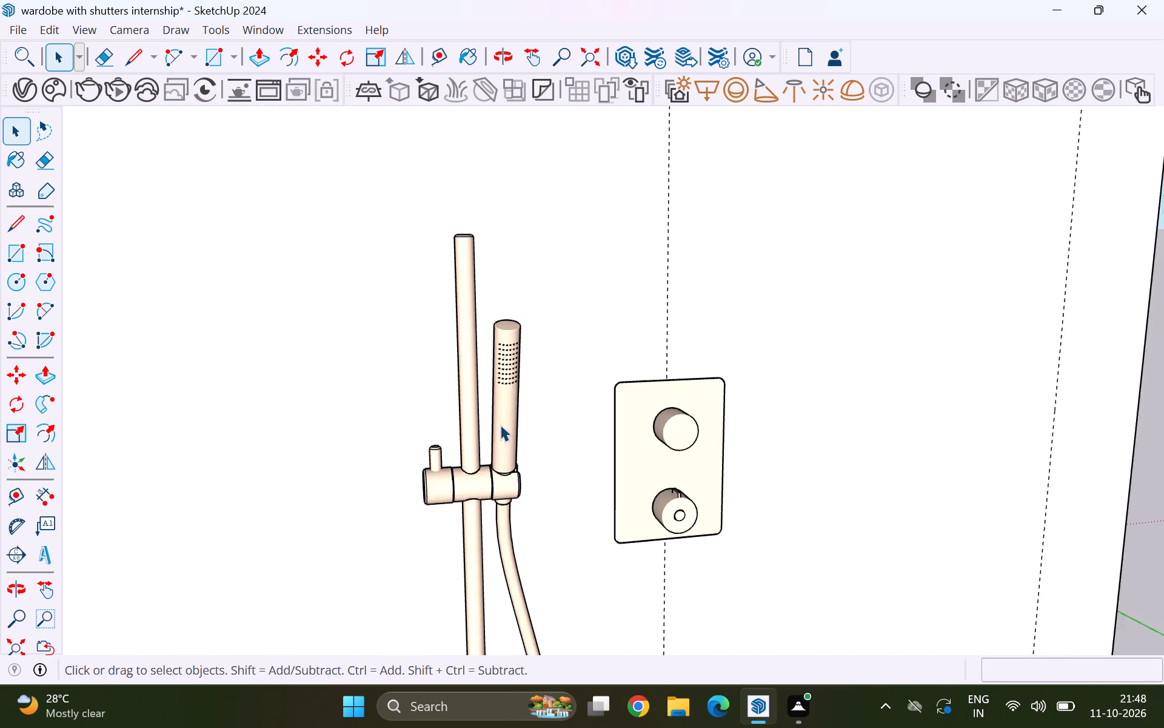
pyautogui.scroll(5, 503, 433)
pyautogui.moveTo(446, 483); pyautogui.dragTo(567, 505, button='middle')
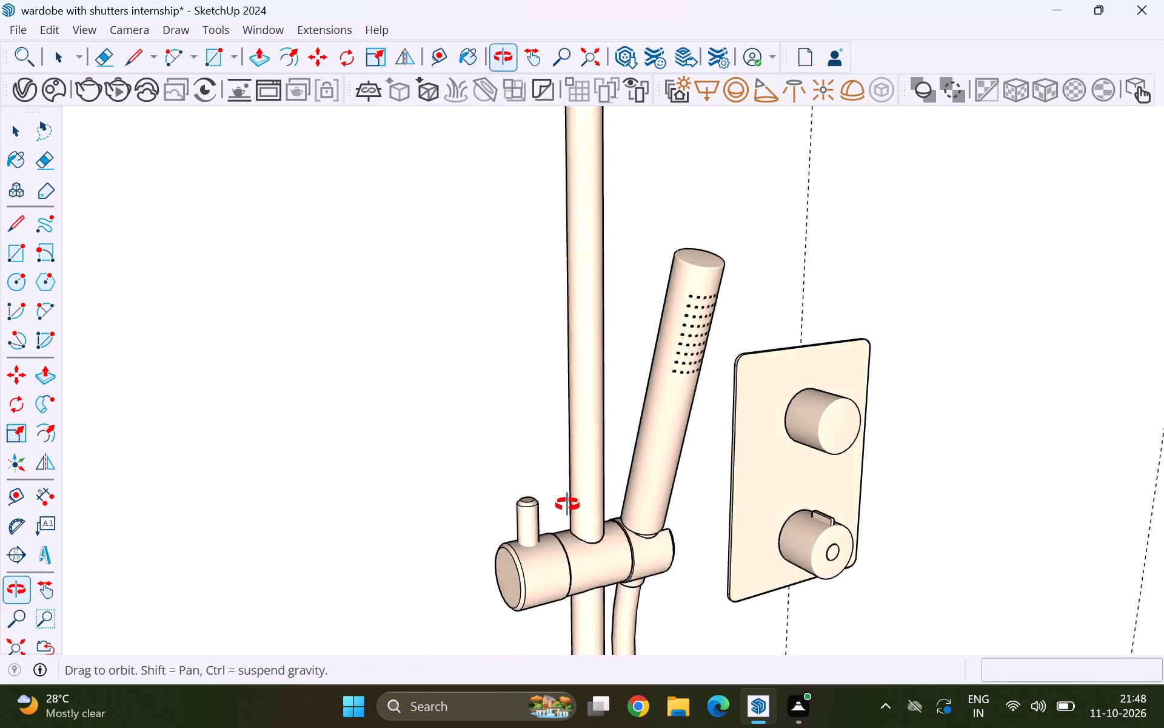
pyautogui.moveTo(567, 505); pyautogui.dragTo(828, 471, button='middle')
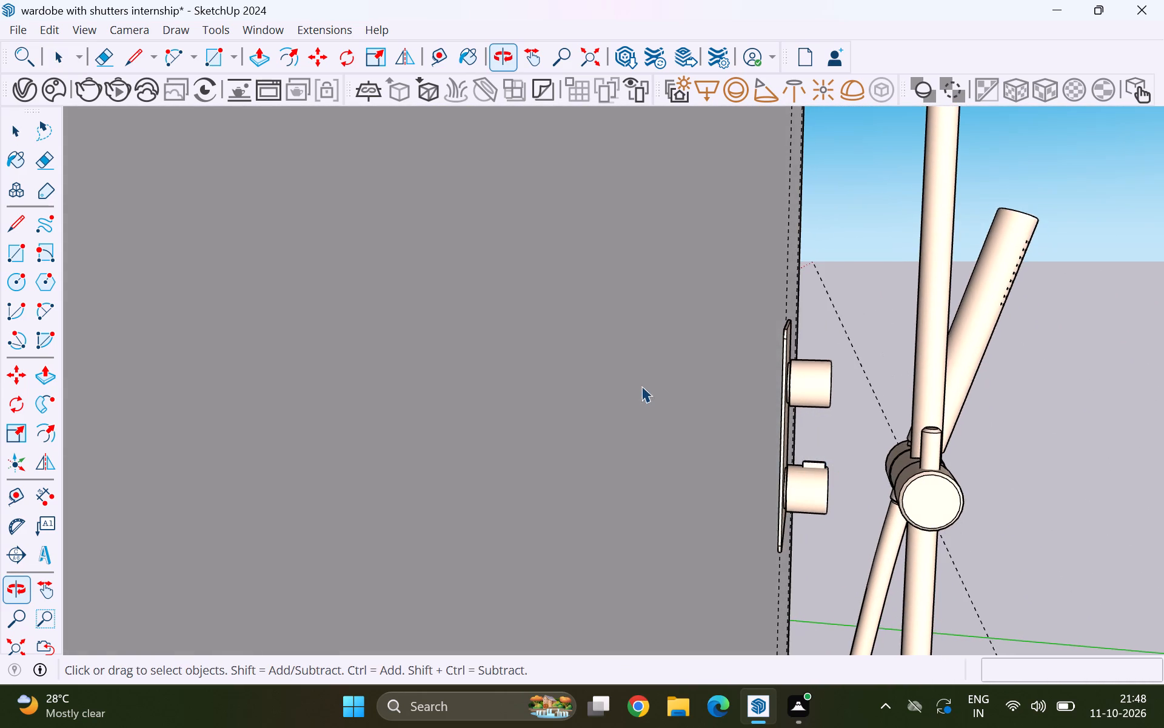
pyautogui.scroll(-4, 643, 380)
pyautogui.scroll(-4, 657, 435)
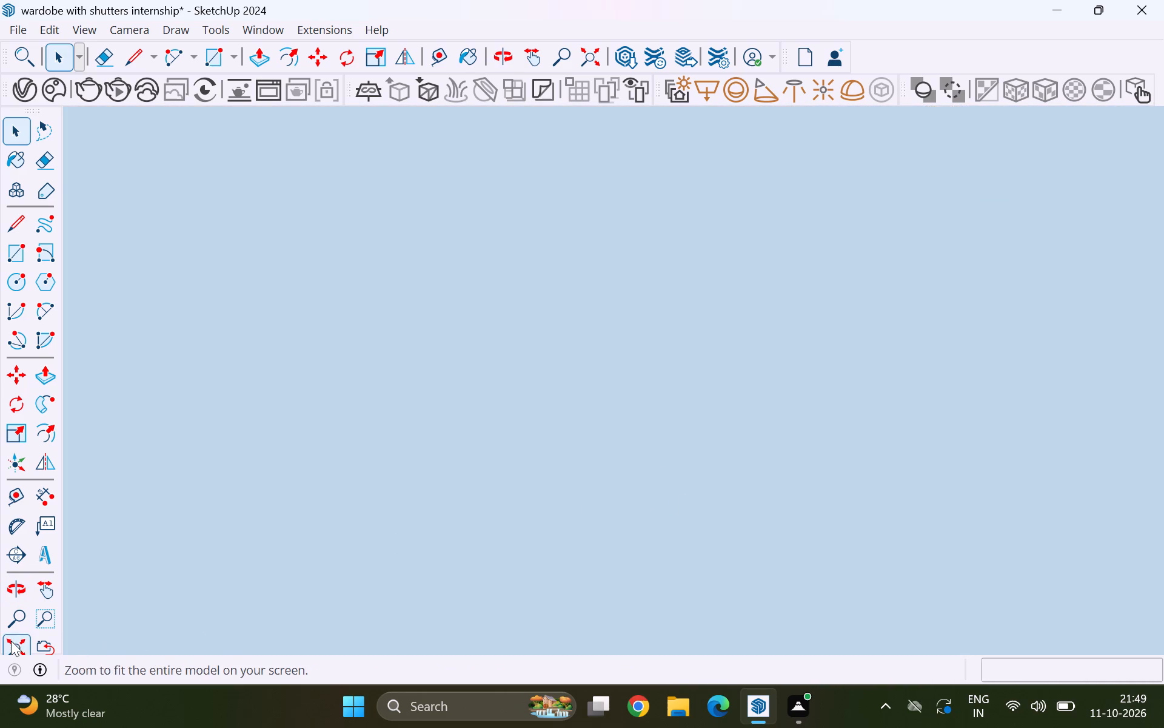
pyautogui.click(11, 641)
pyautogui.moveTo(657, 492); pyautogui.dragTo(270, 536, button='middle')
pyautogui.scroll(1, 442, 531)
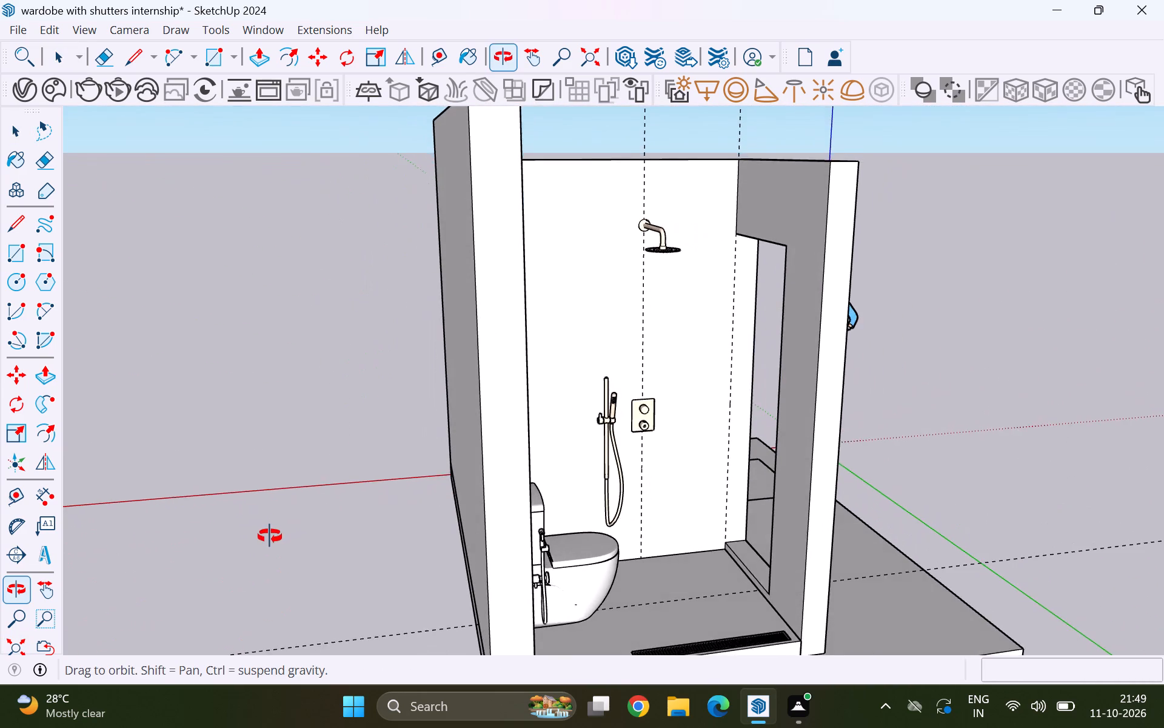
pyautogui.moveTo(270, 536); pyautogui.dragTo(211, 648, button='middle')
pyautogui.moveTo(801, 565); pyautogui.dragTo(270, 550, button='middle')
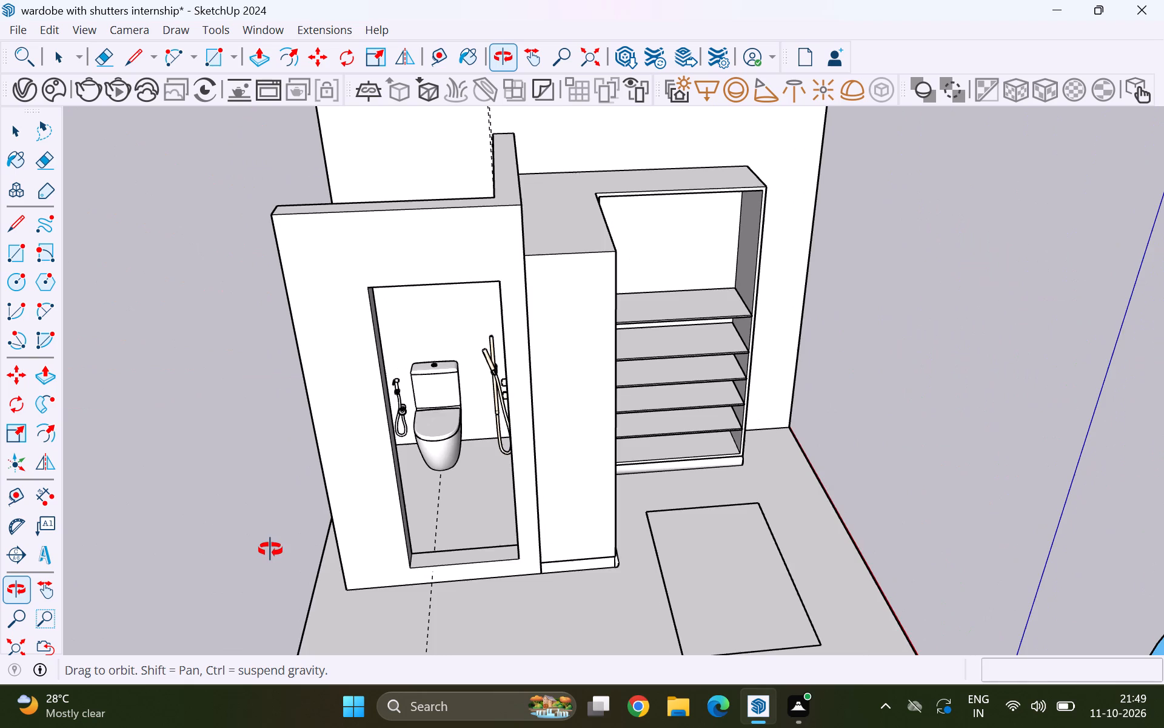
pyautogui.moveTo(270, 550); pyautogui.dragTo(330, 539, button='middle')
pyautogui.scroll(1, 320, 547)
pyautogui.scroll(12, 500, 379)
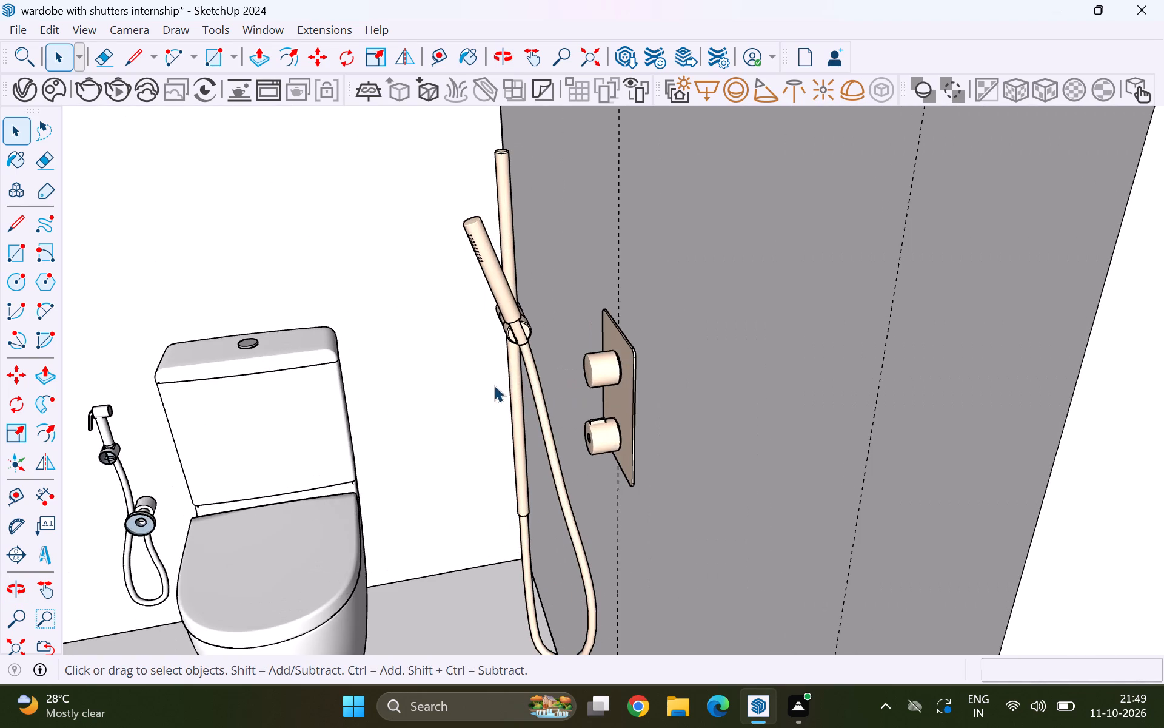
# Move the hand shower group about 1/4" along the green axis toward the wall behind it.
pyautogui.click(512, 337)
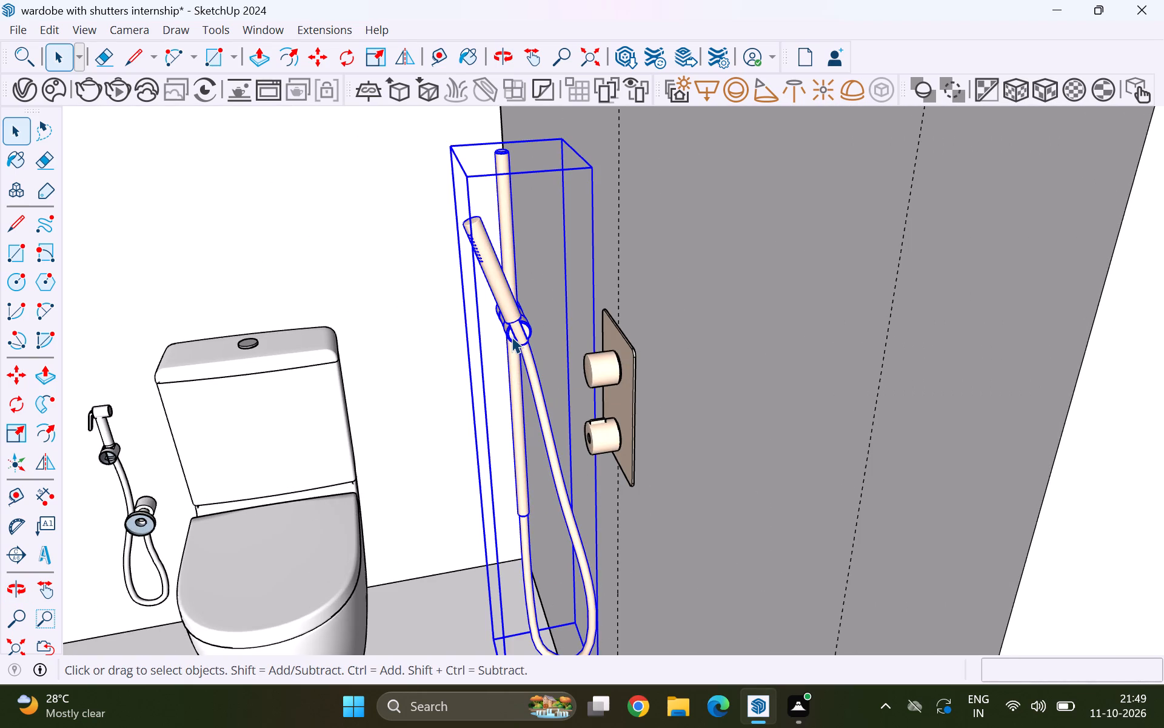
pyautogui.press('m')
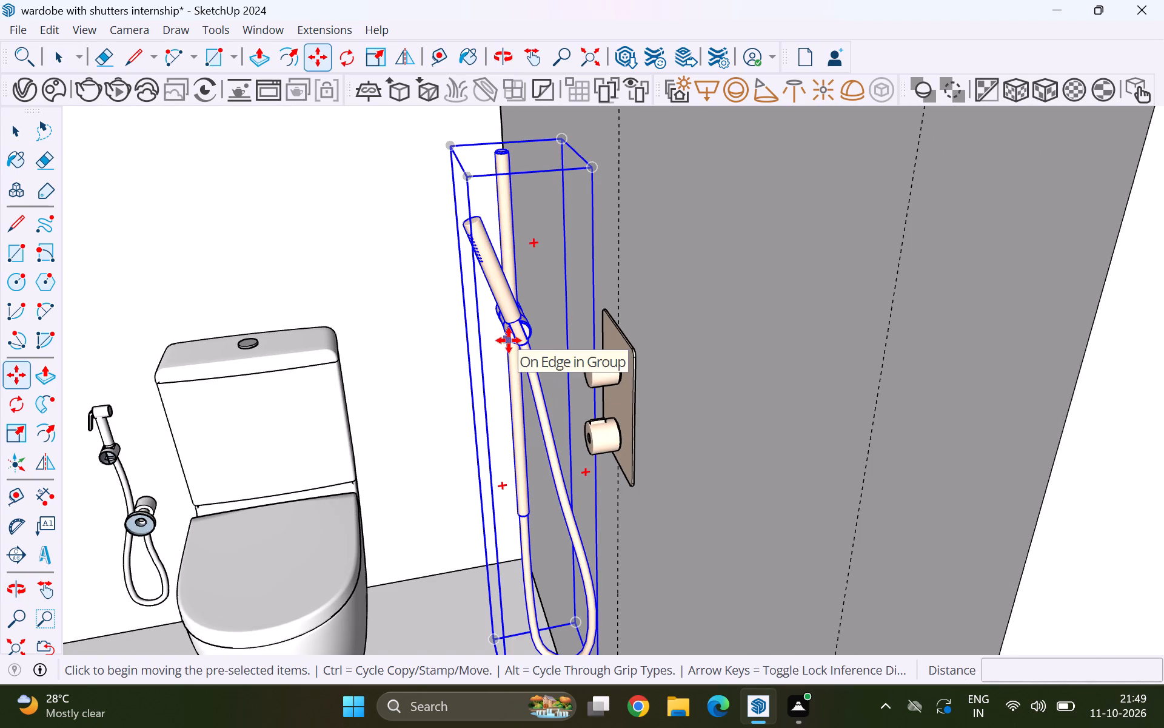
pyautogui.click(509, 340)
pyautogui.press('Left')
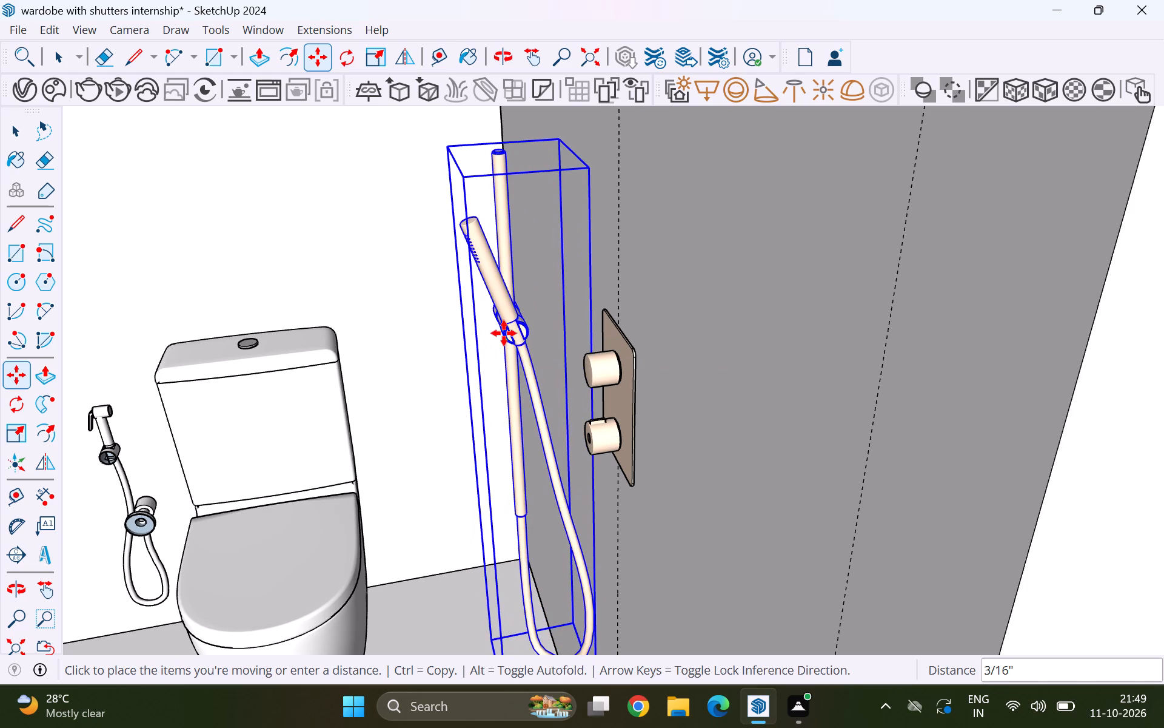
pyautogui.click(510, 332)
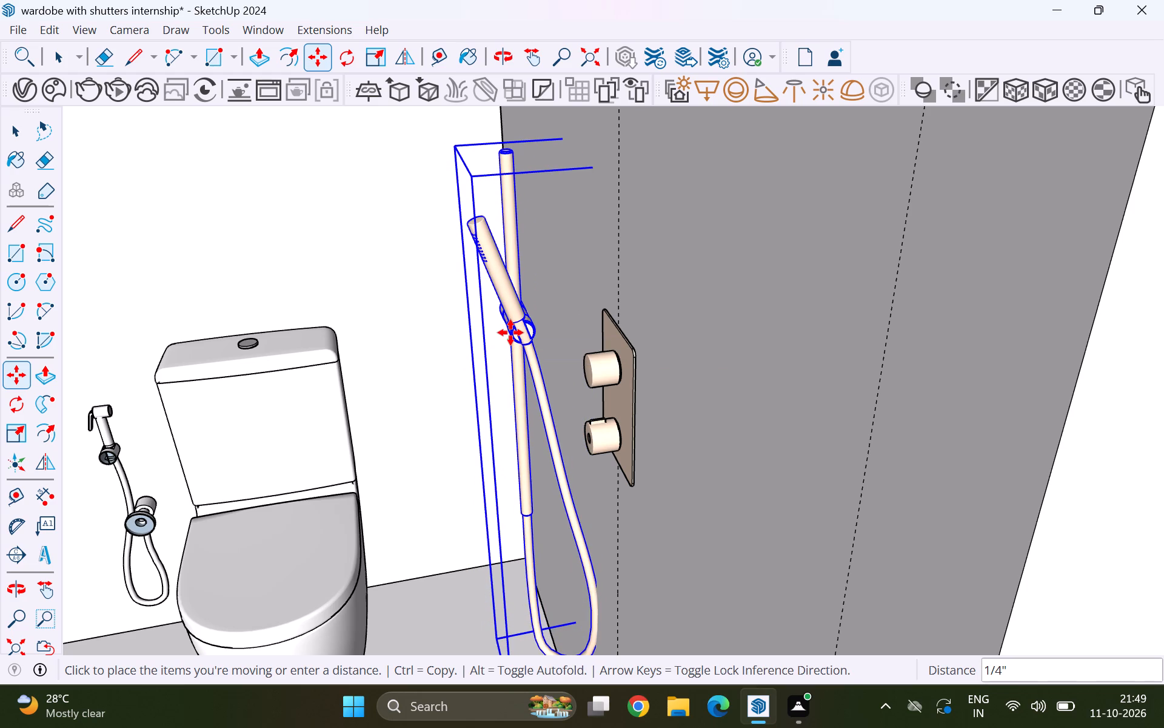
pyautogui.press('space')
# Move the hand shower group about 1/4" back along the green axis, away from the wall, and deselect it.
pyautogui.scroll(-2, 461, 333)
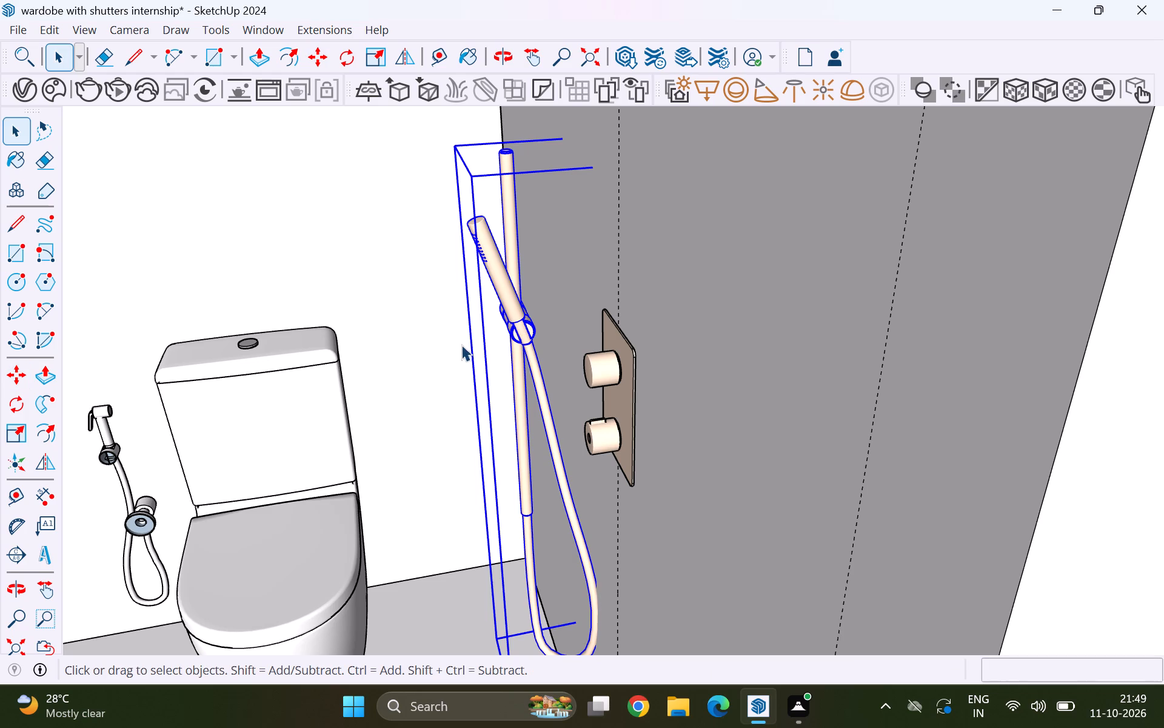
pyautogui.scroll(-2, 461, 345)
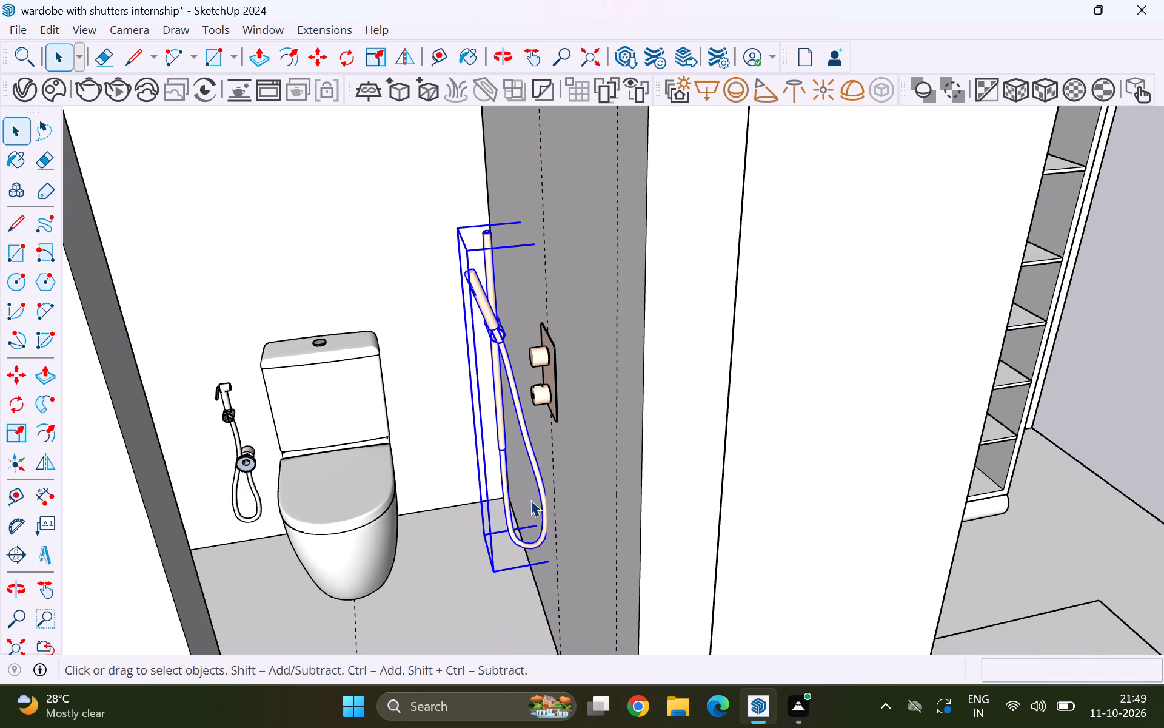
pyautogui.press('m')
pyautogui.press('Left')
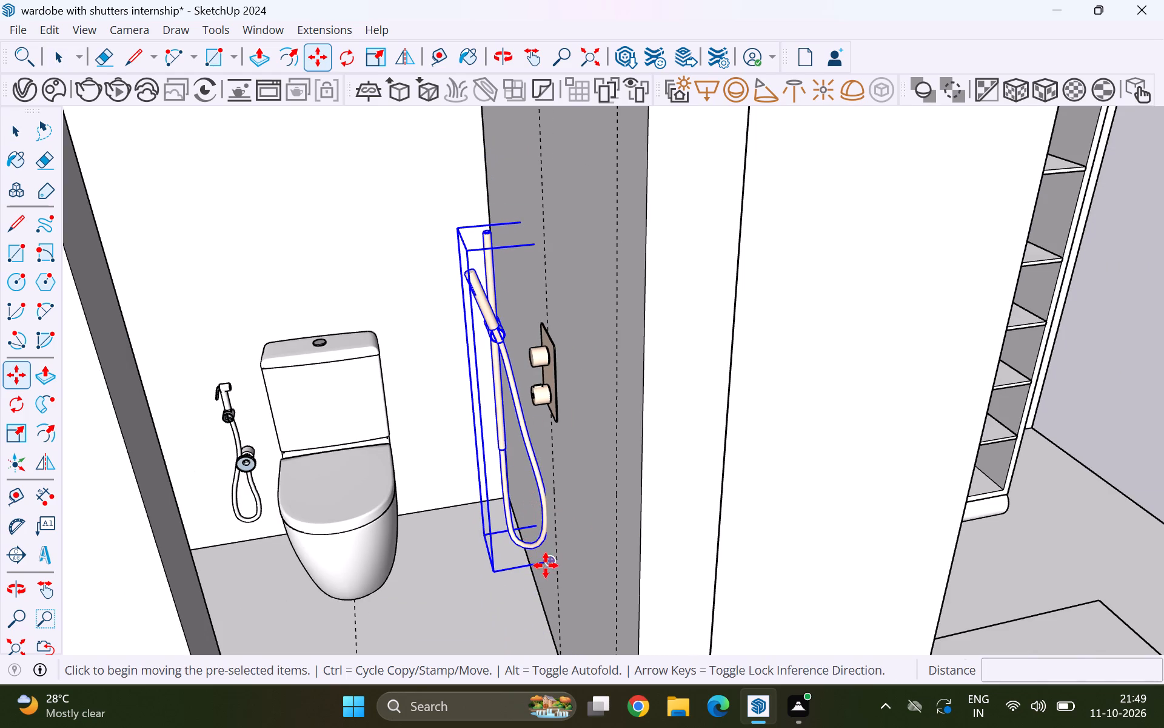
pyautogui.click(549, 563)
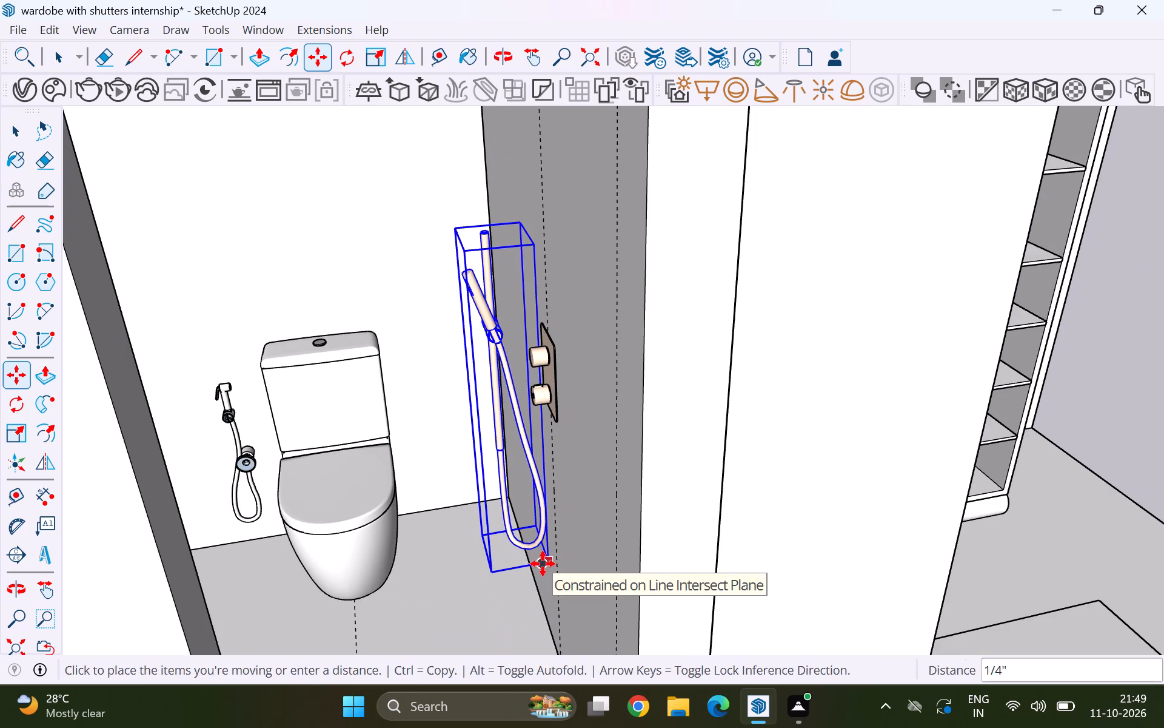
pyautogui.click(544, 564)
pyautogui.press('space')
pyautogui.scroll(-5, 549, 550)
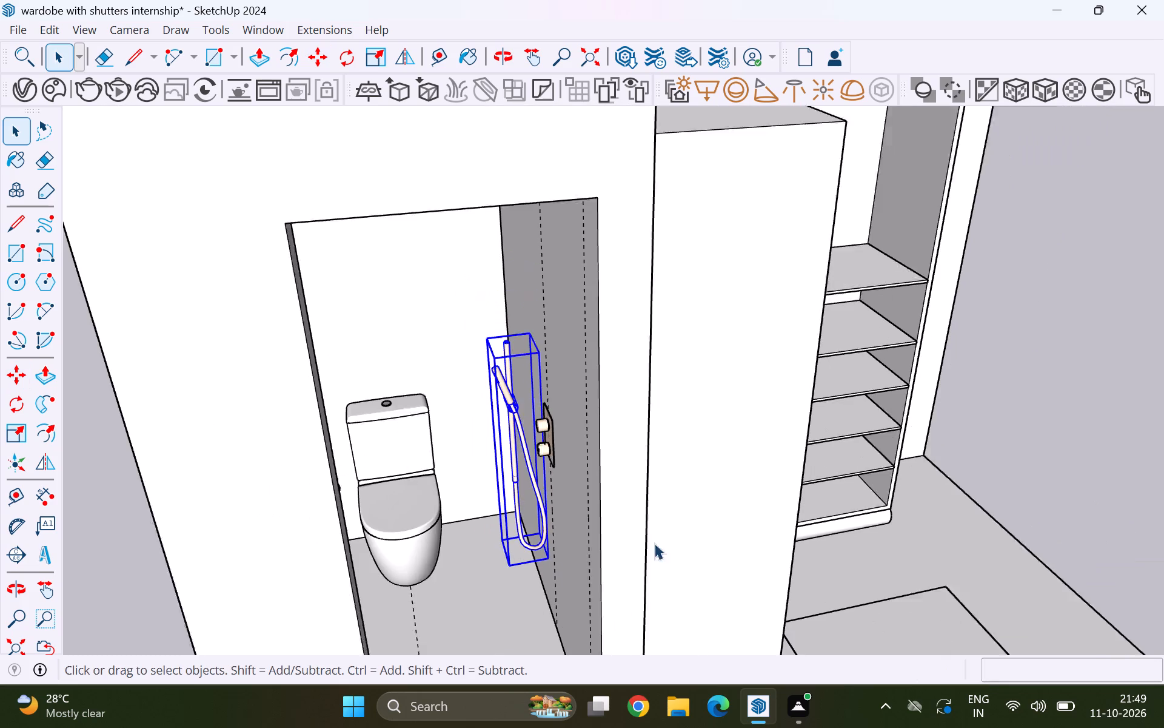
pyautogui.click(982, 457)
# Explode the hand shower group into its separate parts.
pyautogui.scroll(3, 506, 425)
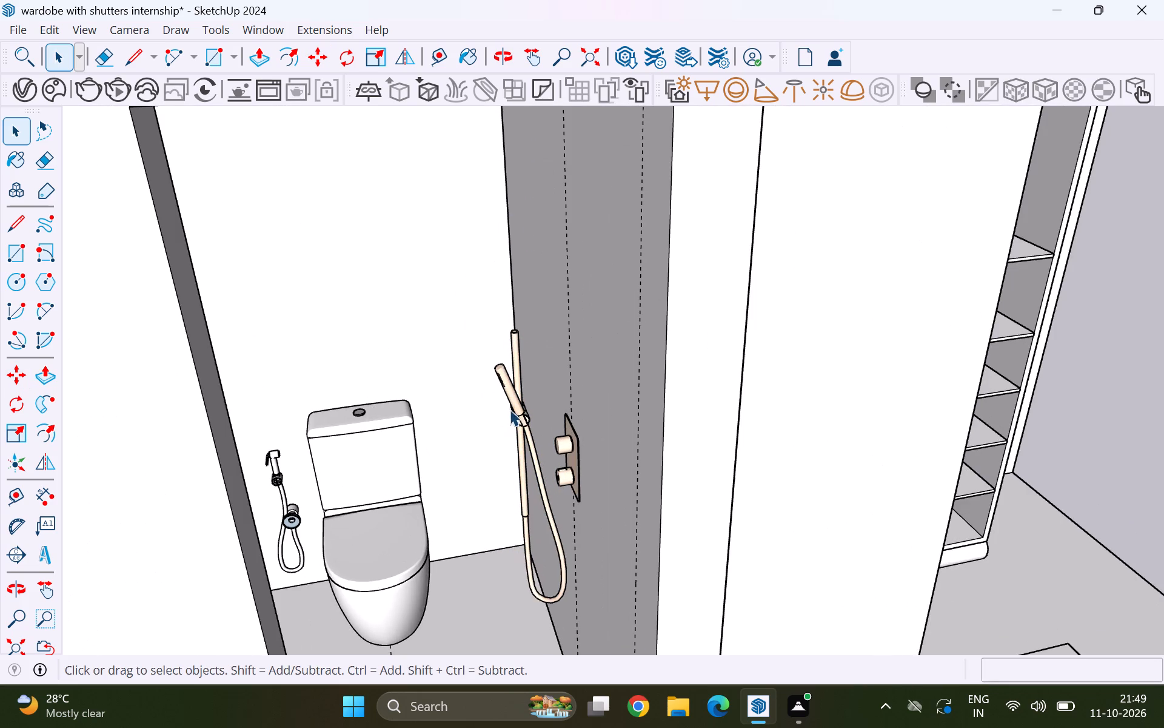
pyautogui.scroll(2, 512, 407)
pyautogui.scroll(-4, 555, 437)
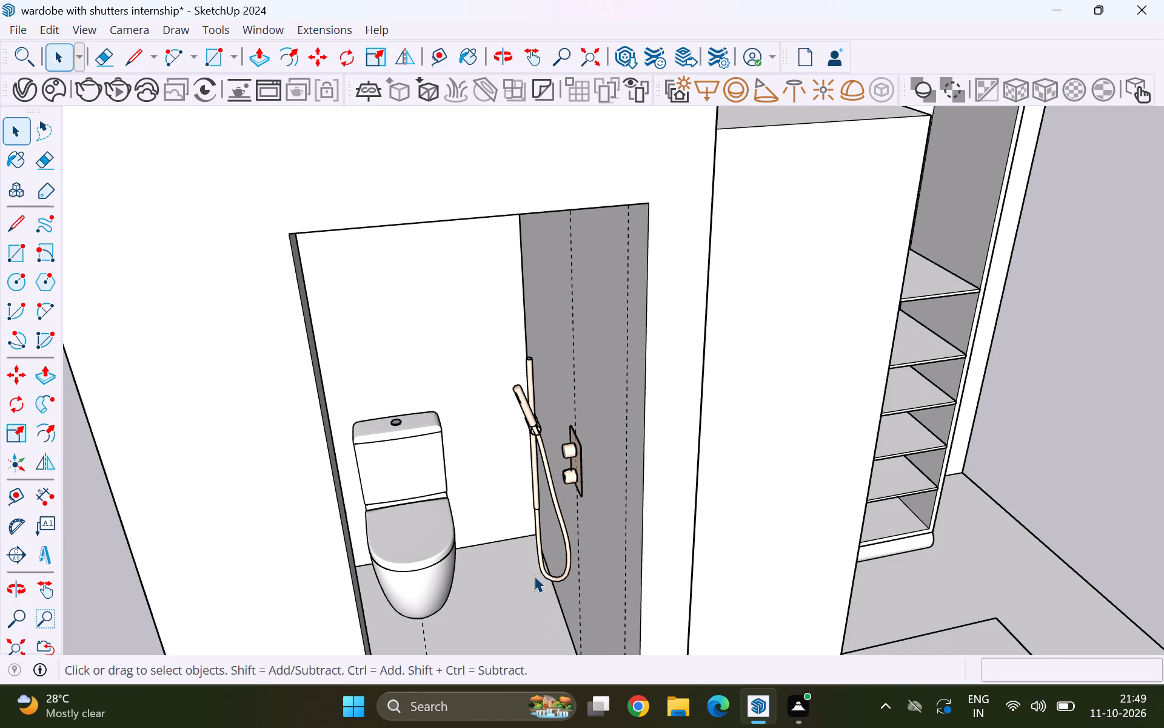
pyautogui.click(551, 576)
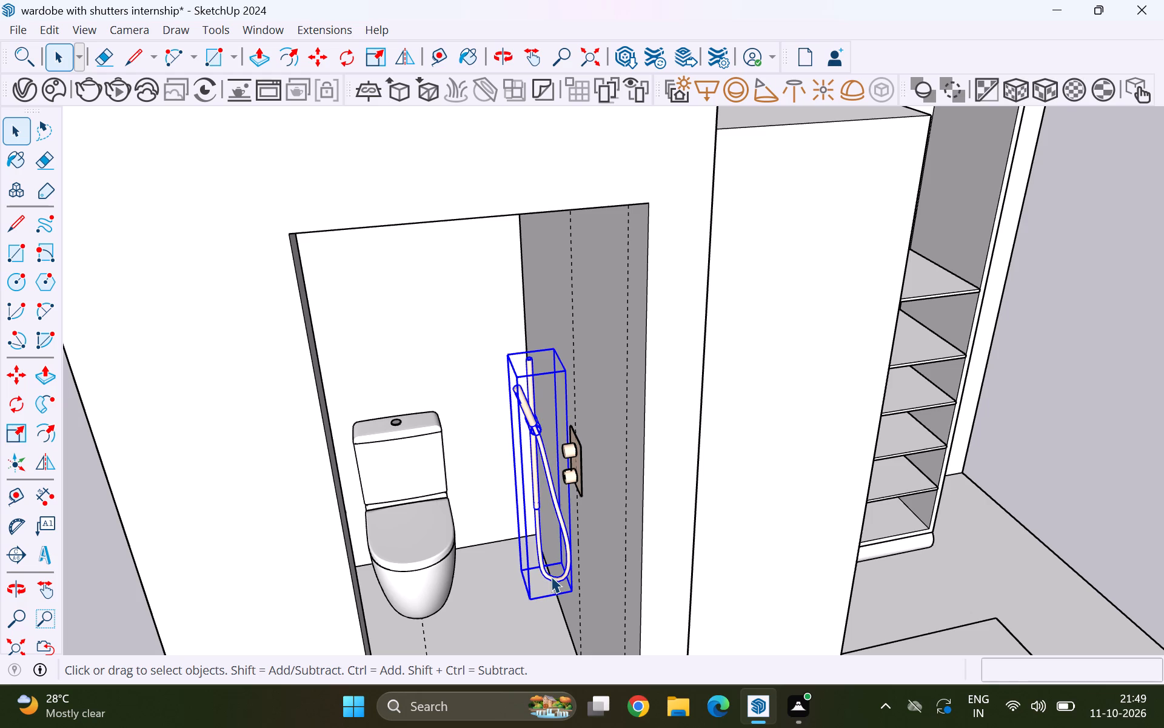
pyautogui.rightClick(551, 576)
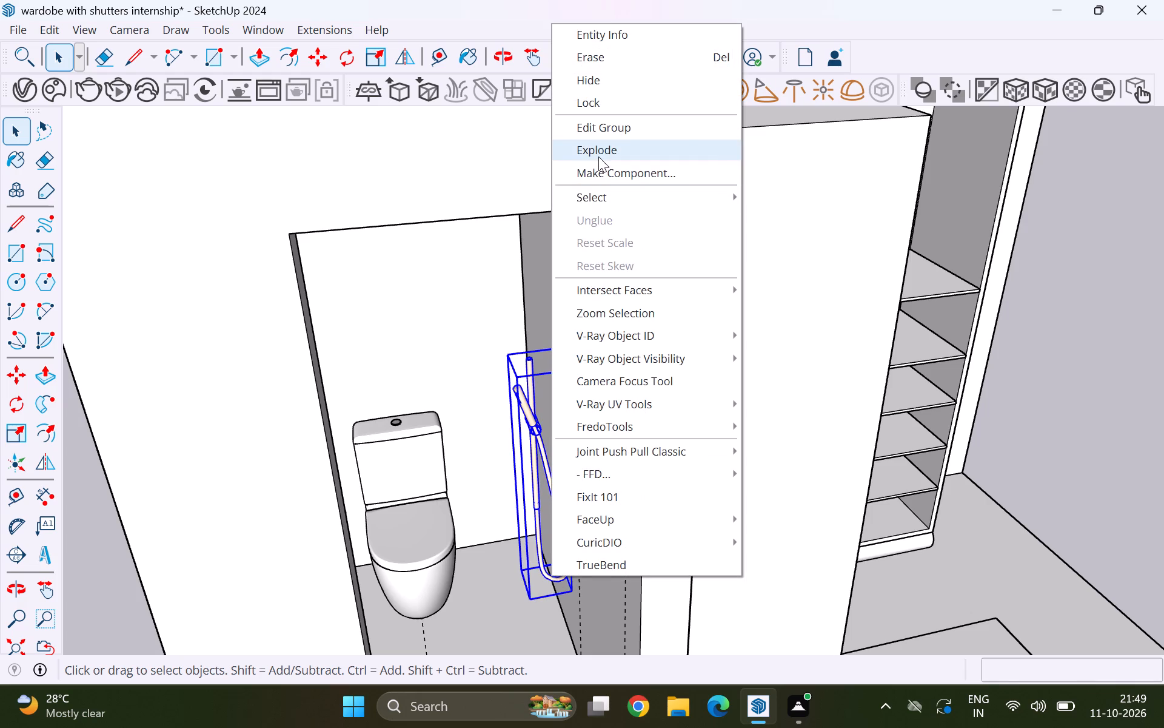
pyautogui.click(598, 157)
# Move only the handset and its holder about 3 1/8" along the green axis toward the wall, leaving the rail and hose in place.
pyautogui.scroll(7, 531, 447)
pyautogui.click(540, 425)
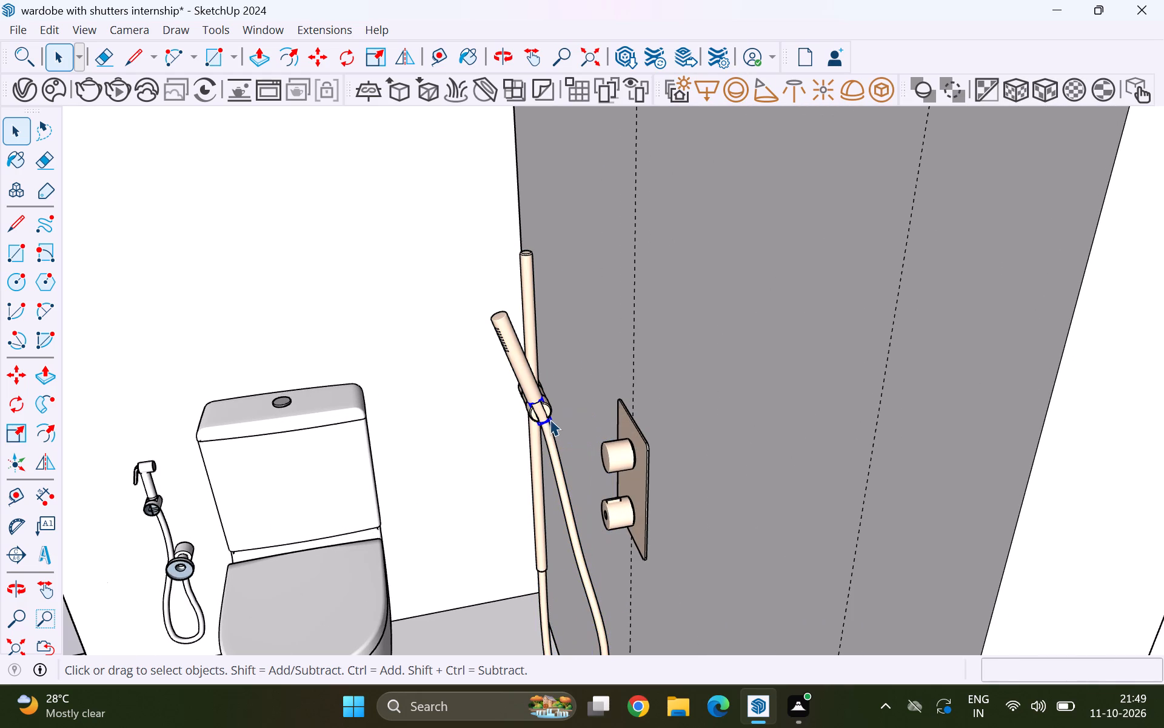
pyautogui.scroll(3, 530, 403)
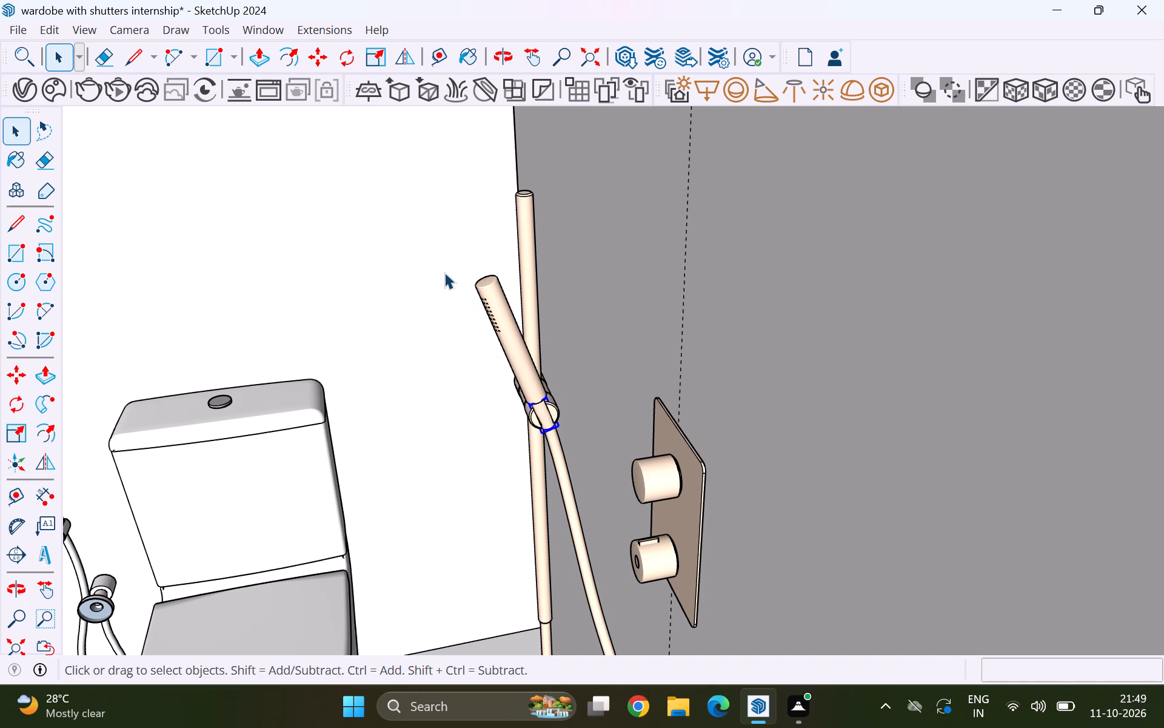
pyautogui.moveTo(444, 271); pyautogui.dragTo(590, 479)
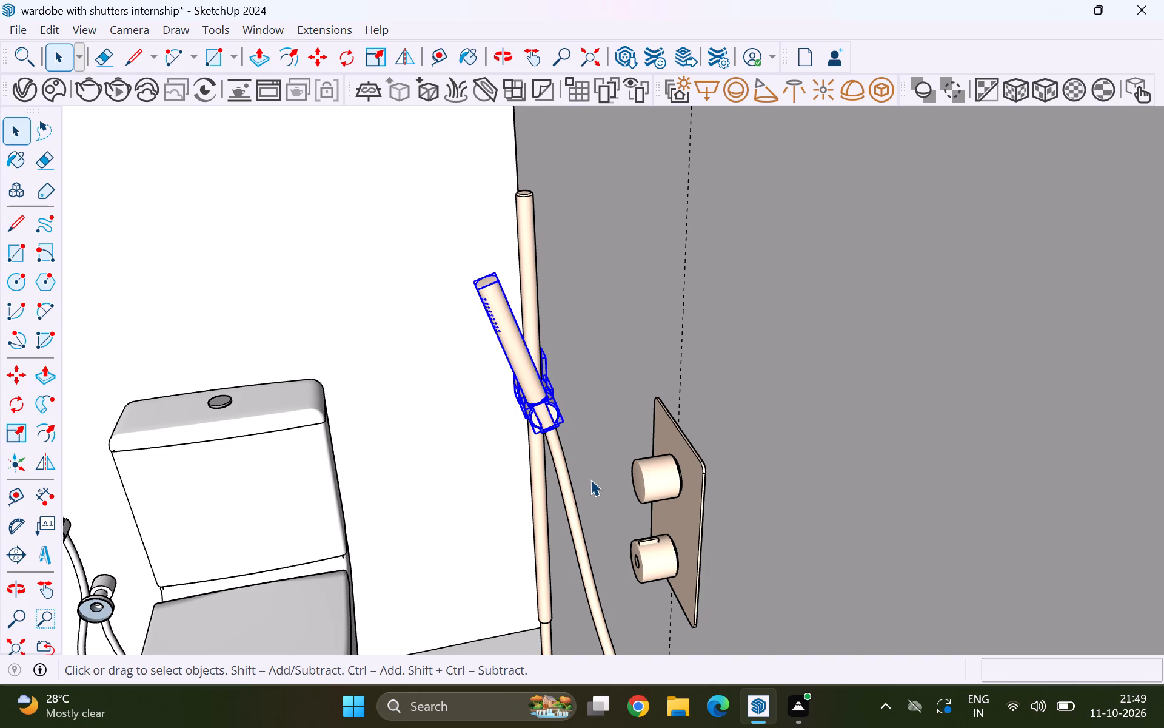
pyautogui.moveTo(525, 445); pyautogui.dragTo(620, 460, button='middle')
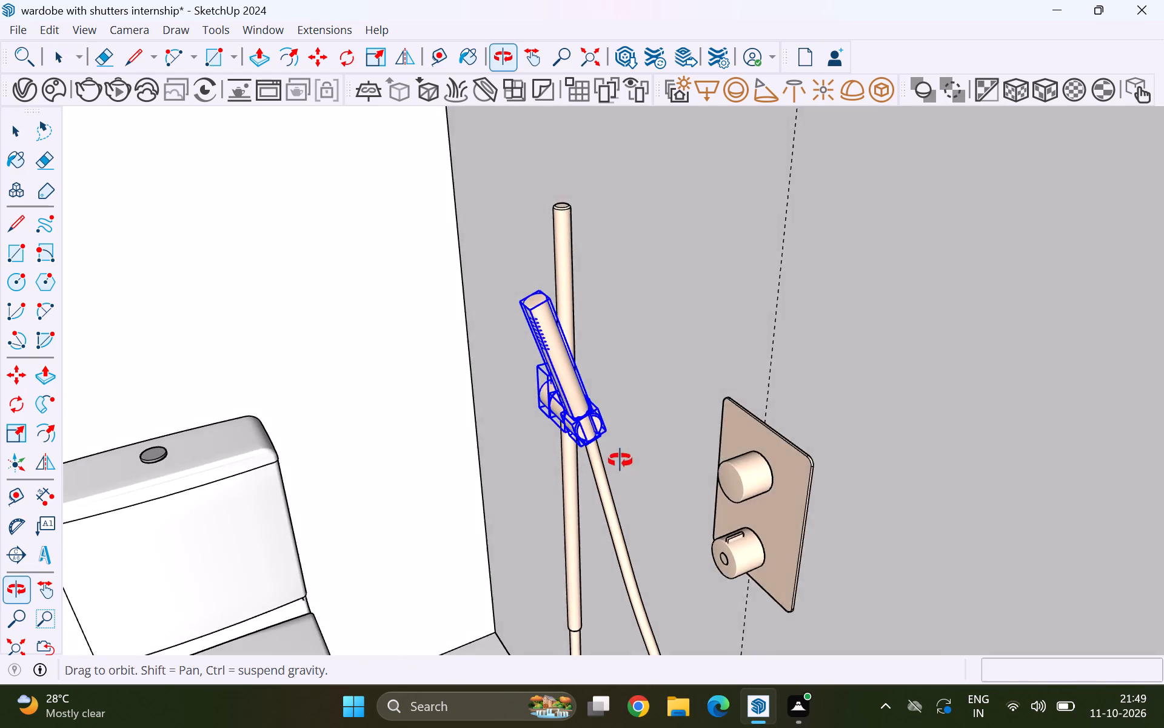
pyautogui.moveTo(620, 460); pyautogui.dragTo(706, 484, button='middle')
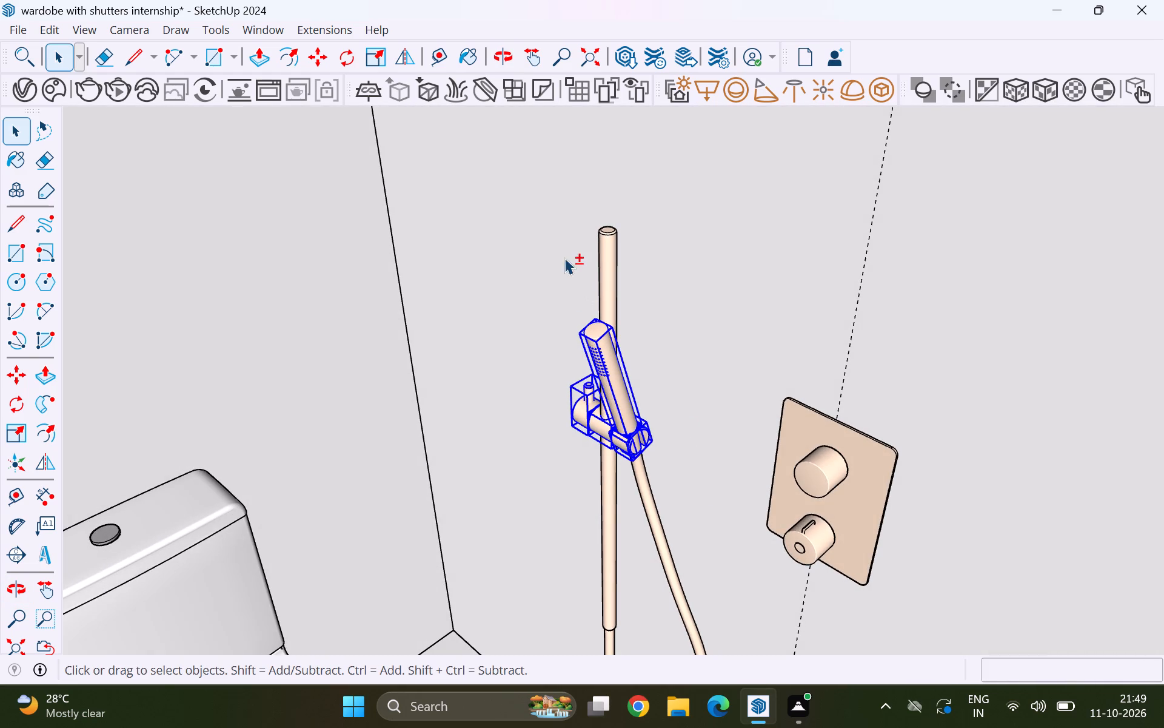
pyautogui.keyDown('shift'); pyautogui.moveTo(562, 197); pyautogui.dragTo(677, 499); pyautogui.keyUp('shift')
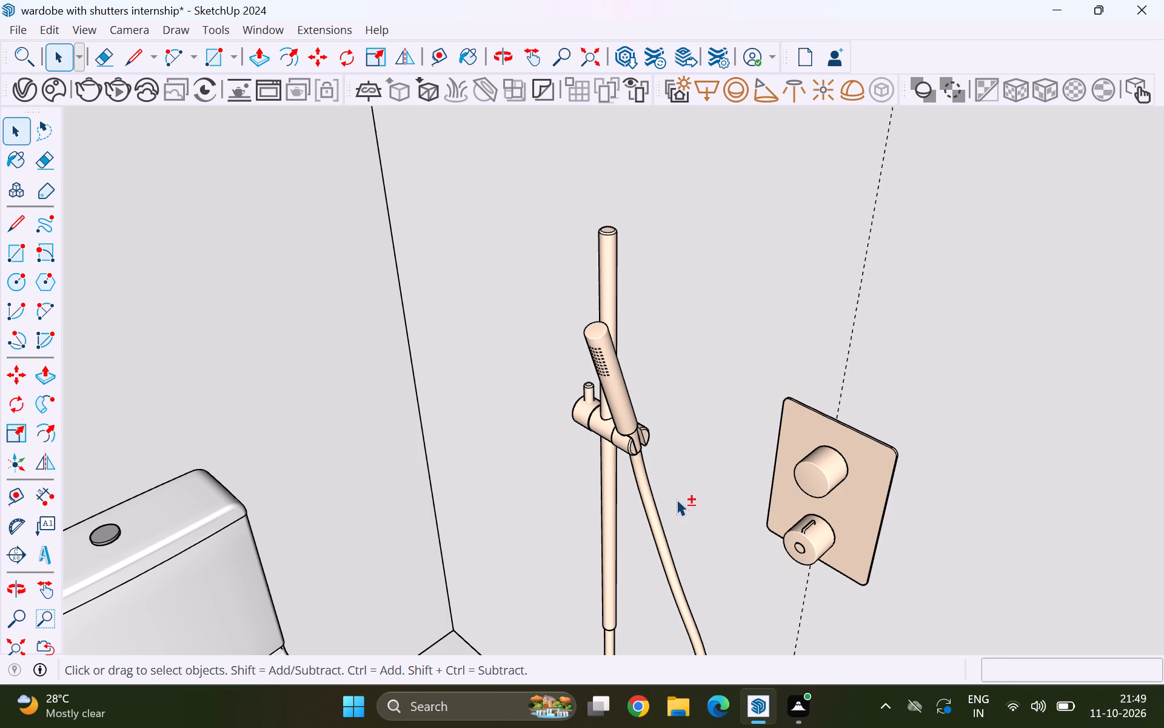
pyautogui.moveTo(523, 188); pyautogui.dragTo(678, 513)
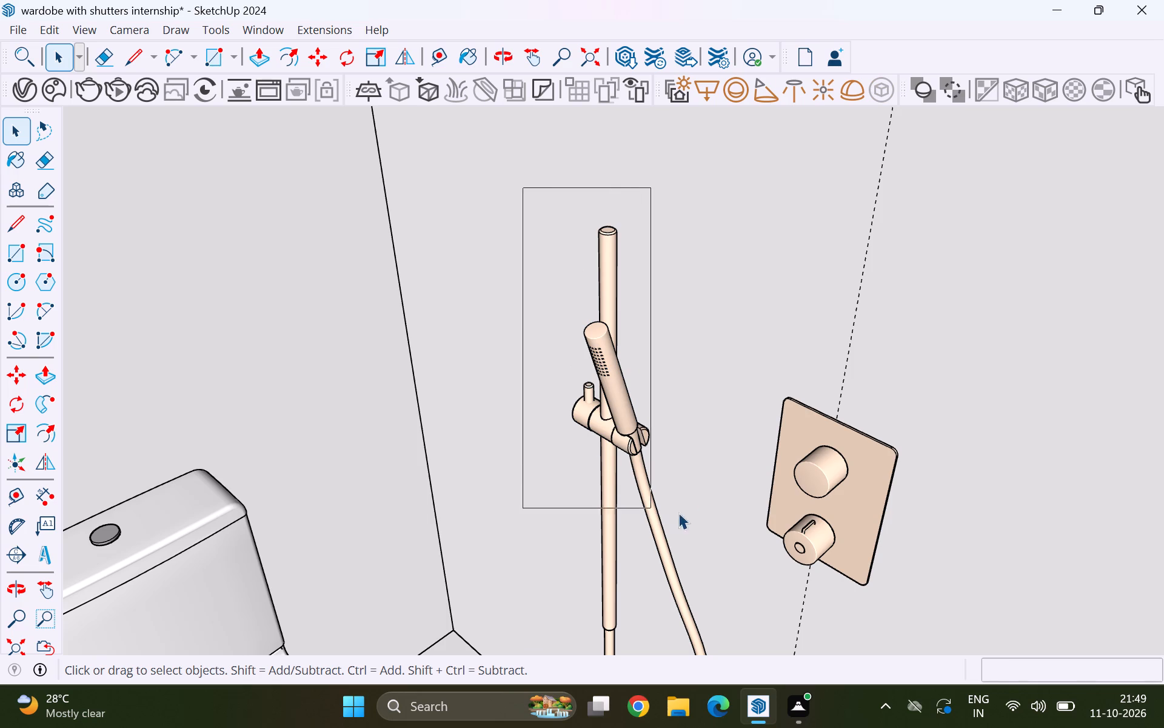
pyautogui.moveTo(678, 513); pyautogui.dragTo(692, 508)
pyautogui.moveTo(655, 413); pyautogui.dragTo(496, 437, button='middle')
pyautogui.scroll(3, 637, 443)
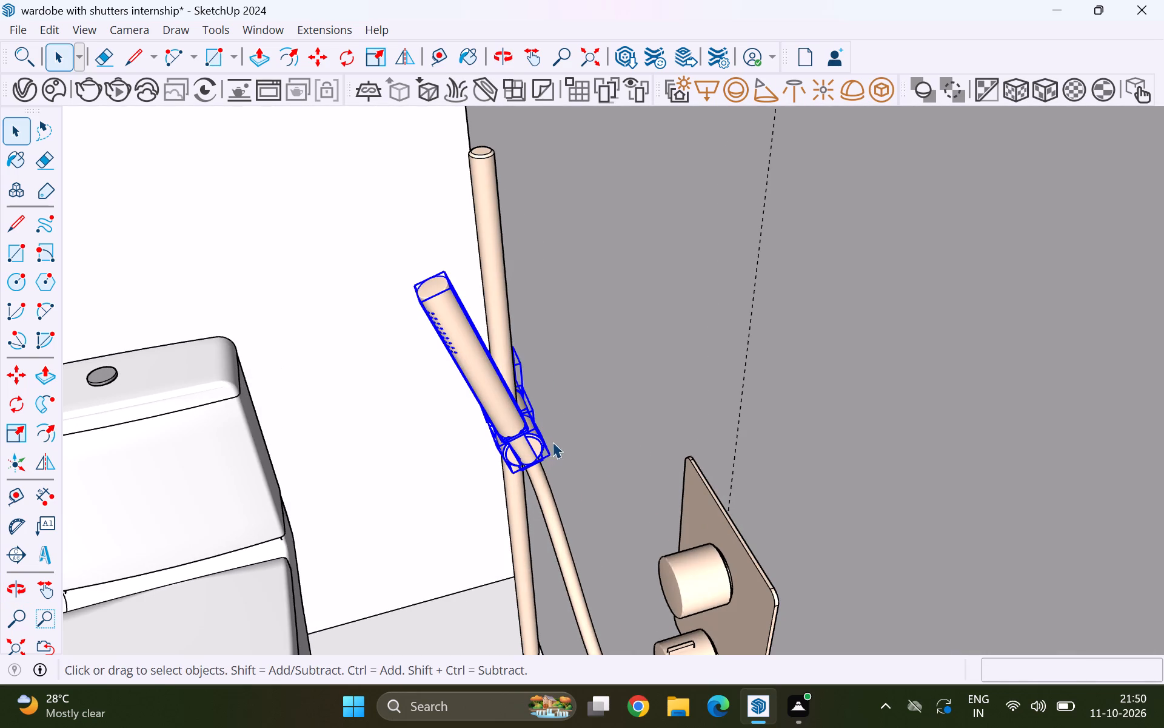
pyautogui.moveTo(549, 442); pyautogui.dragTo(524, 453, button='middle')
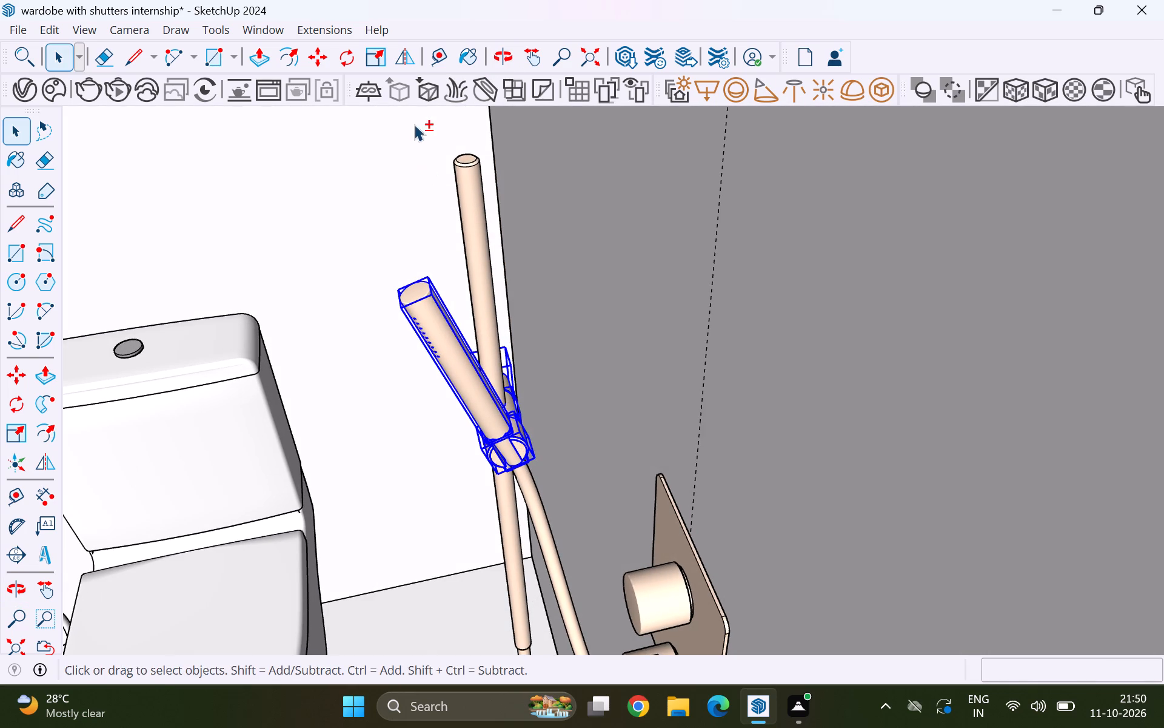
pyautogui.keyDown('shift'); pyautogui.moveTo(414, 124); pyautogui.dragTo(547, 432); pyautogui.keyUp('shift')
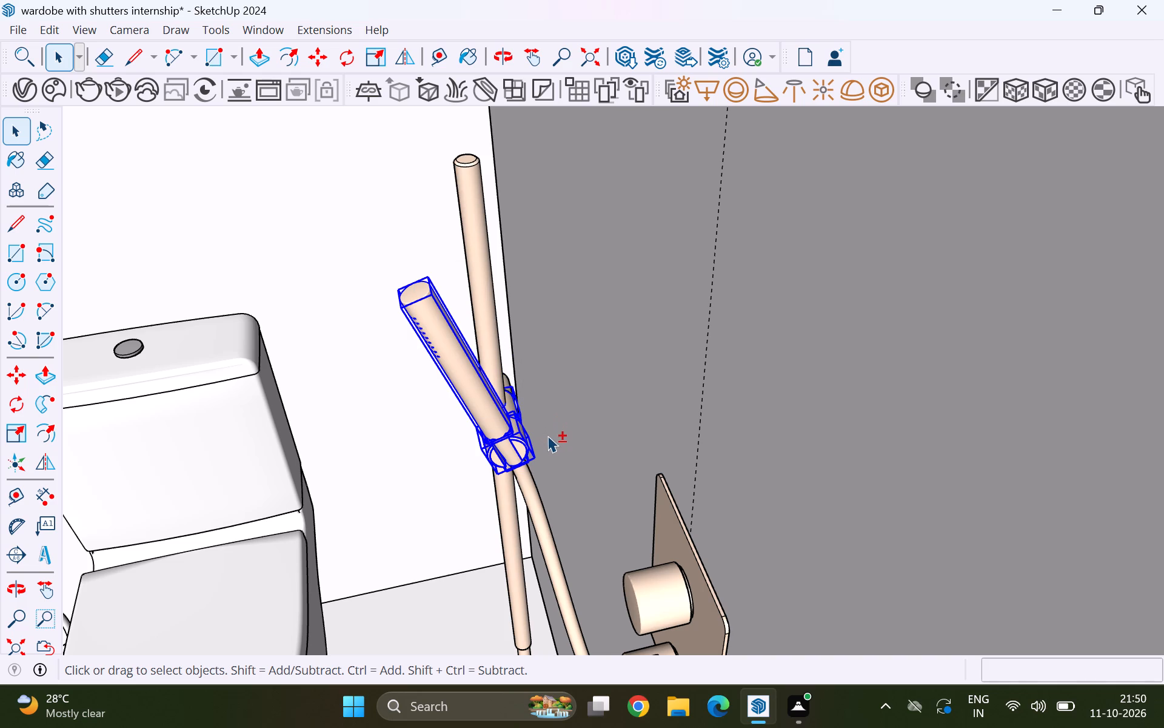
pyautogui.moveTo(501, 448); pyautogui.dragTo(774, 442, button='middle')
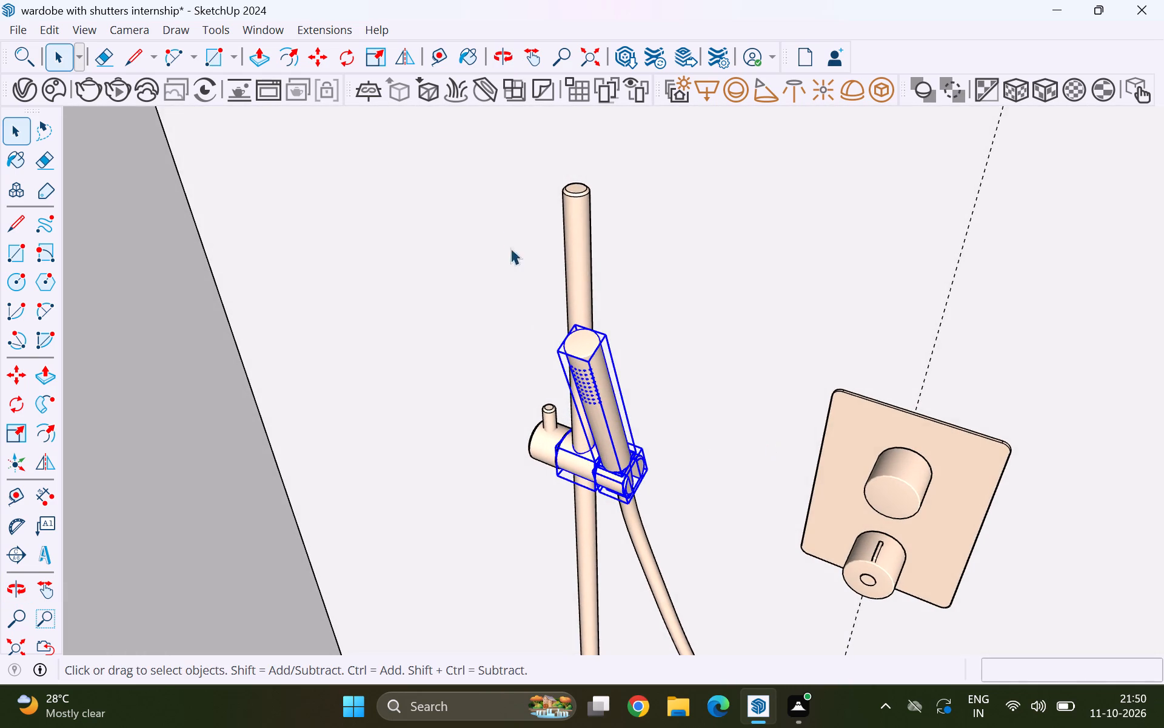
pyautogui.moveTo(617, 307); pyautogui.dragTo(576, 427, button='middle')
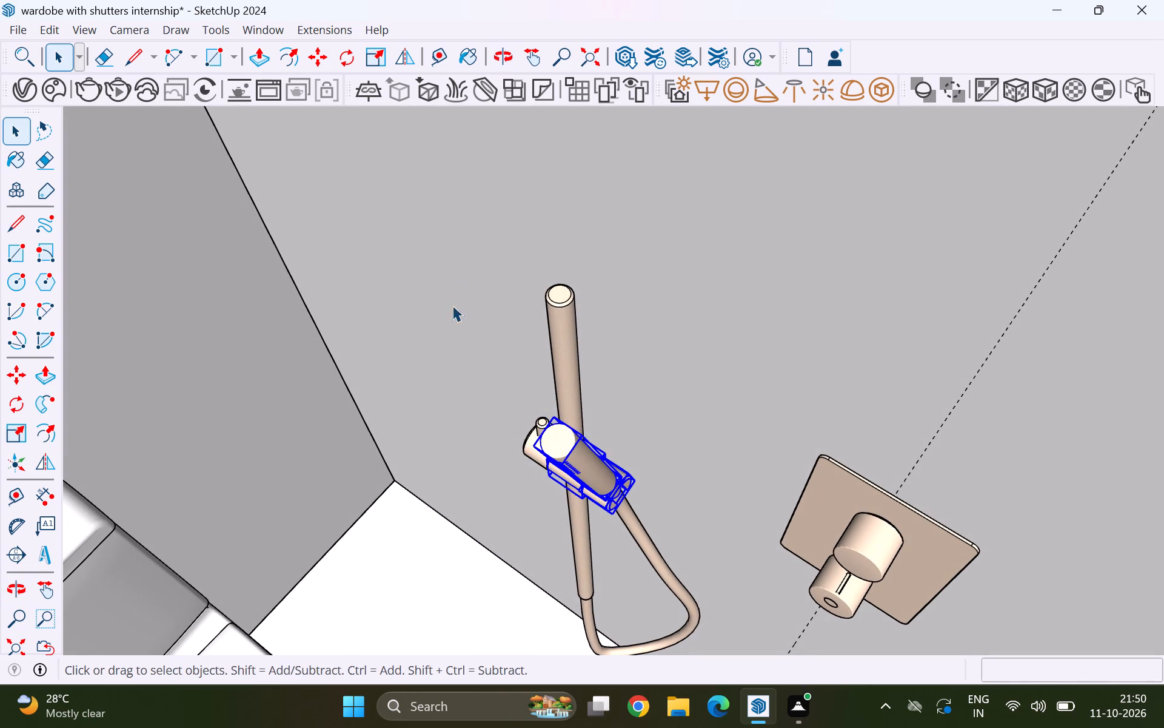
pyautogui.moveTo(448, 197); pyautogui.dragTo(704, 571)
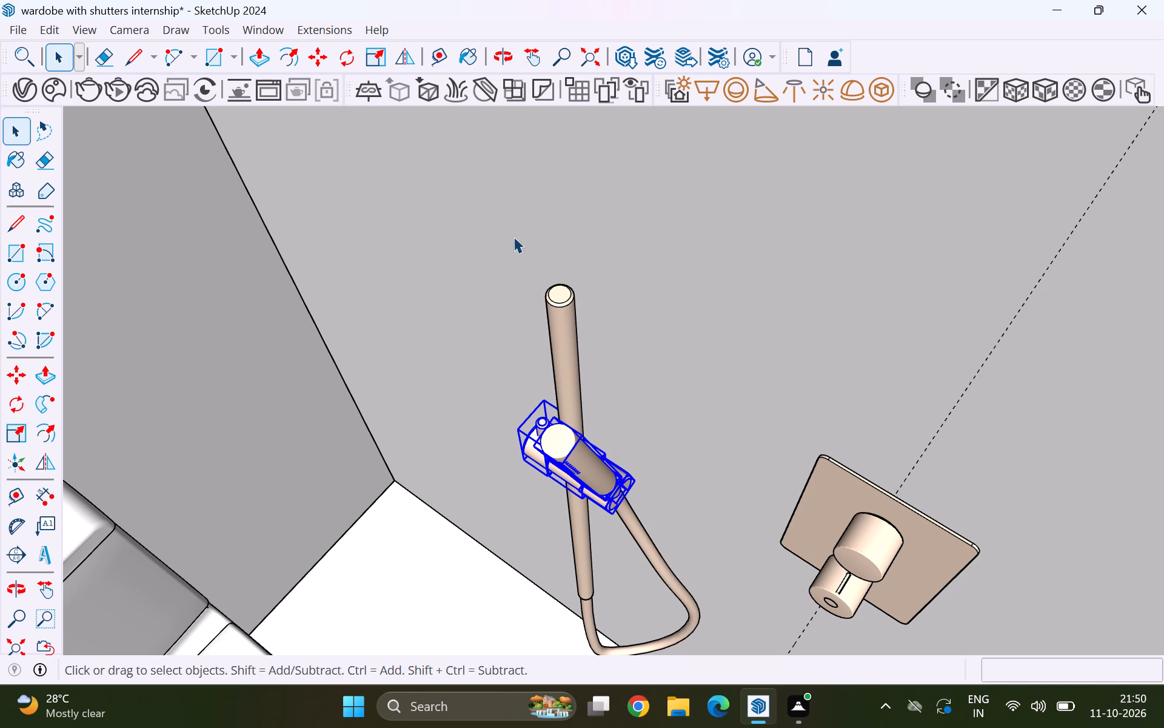
pyautogui.keyDown('shift'); pyautogui.moveTo(513, 237); pyautogui.dragTo(654, 542); pyautogui.keyUp('shift')
pyautogui.moveTo(435, 232); pyautogui.dragTo(623, 585)
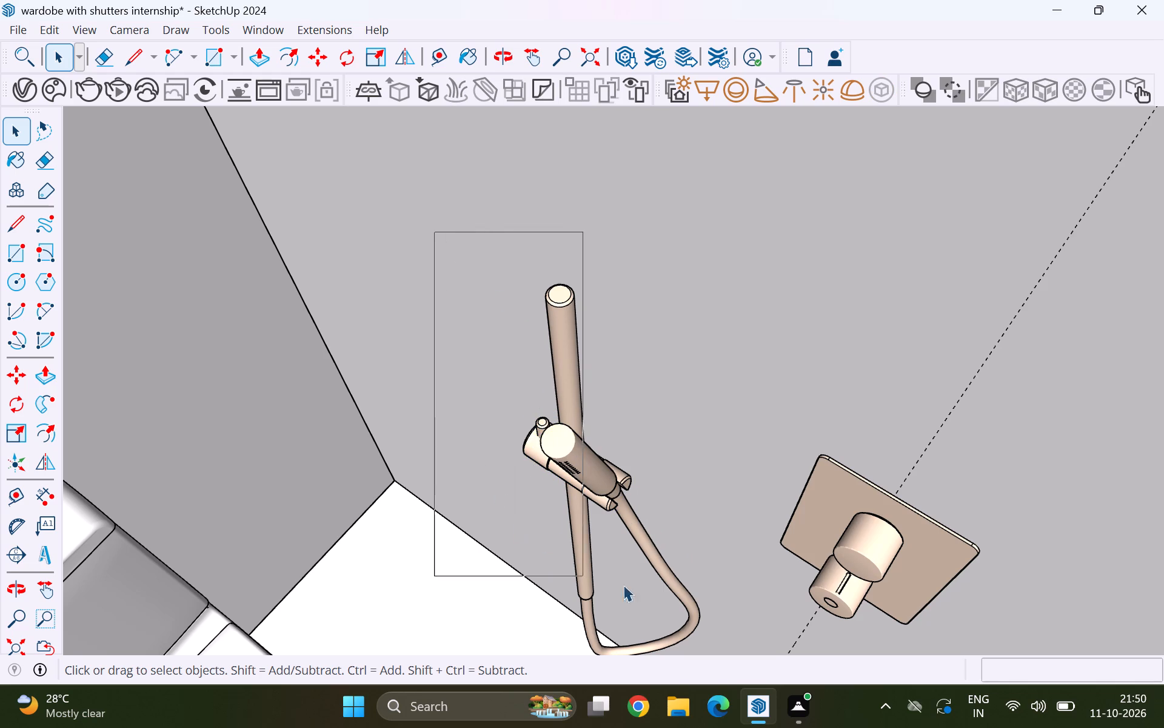
pyautogui.moveTo(623, 585); pyautogui.dragTo(691, 533)
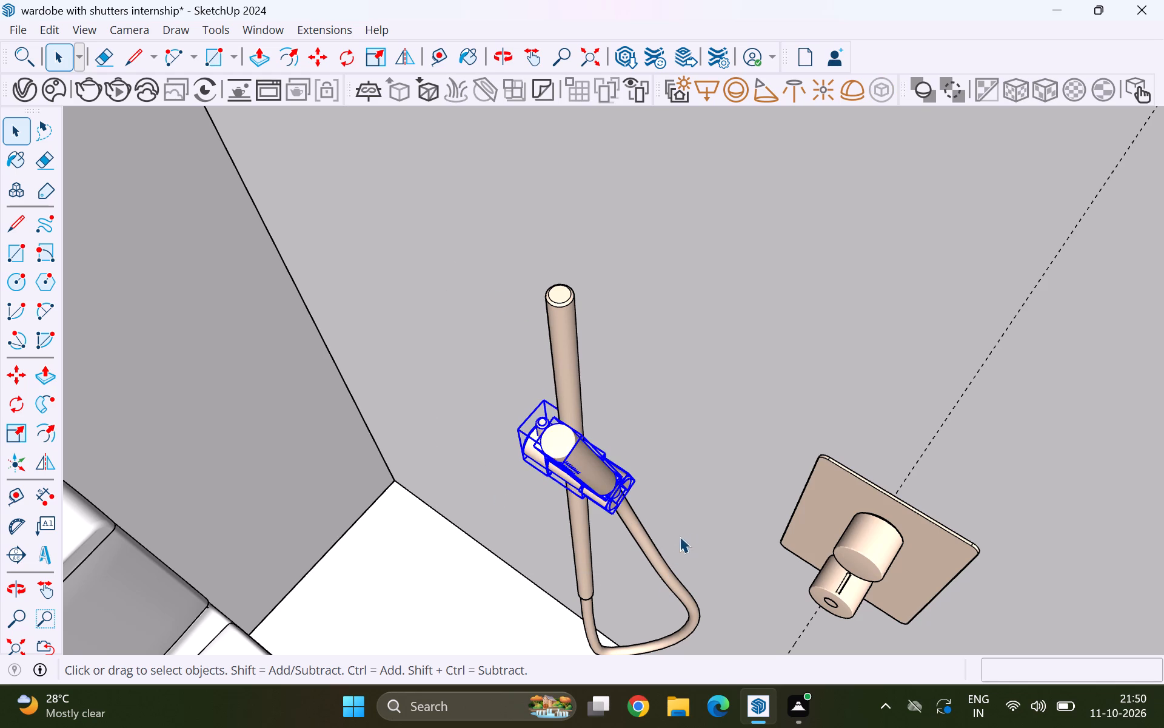
pyautogui.moveTo(595, 547); pyautogui.dragTo(588, 399, button='middle')
pyautogui.press('m')
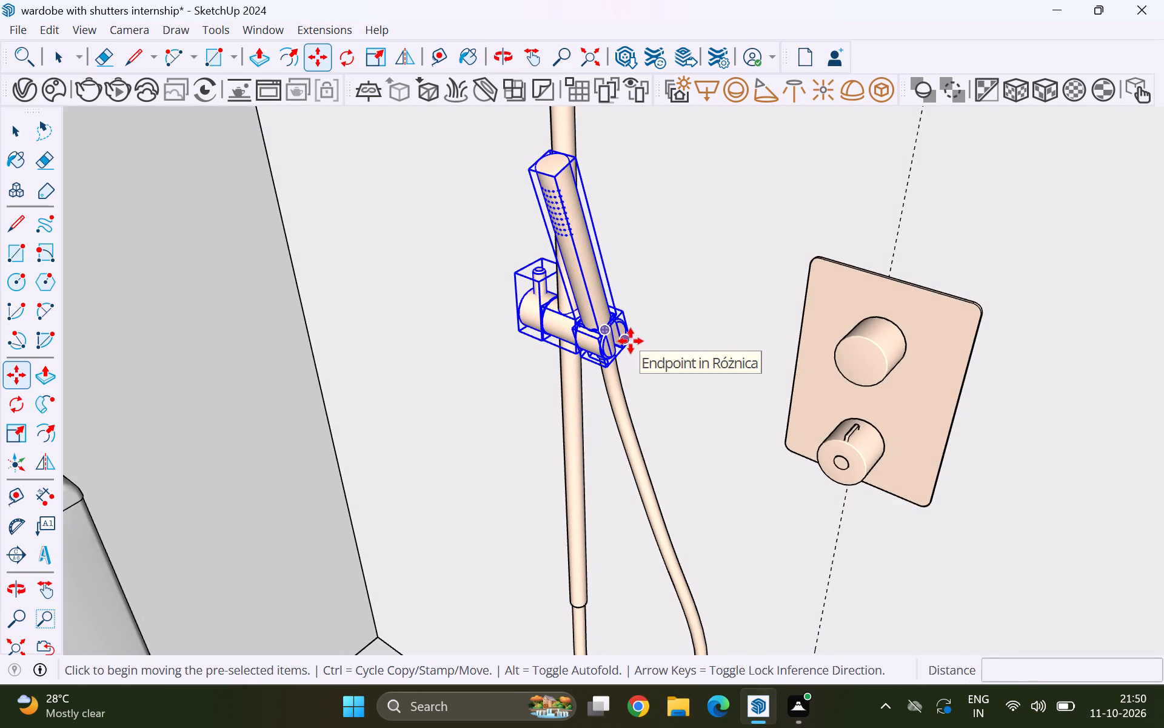
pyautogui.click(630, 341)
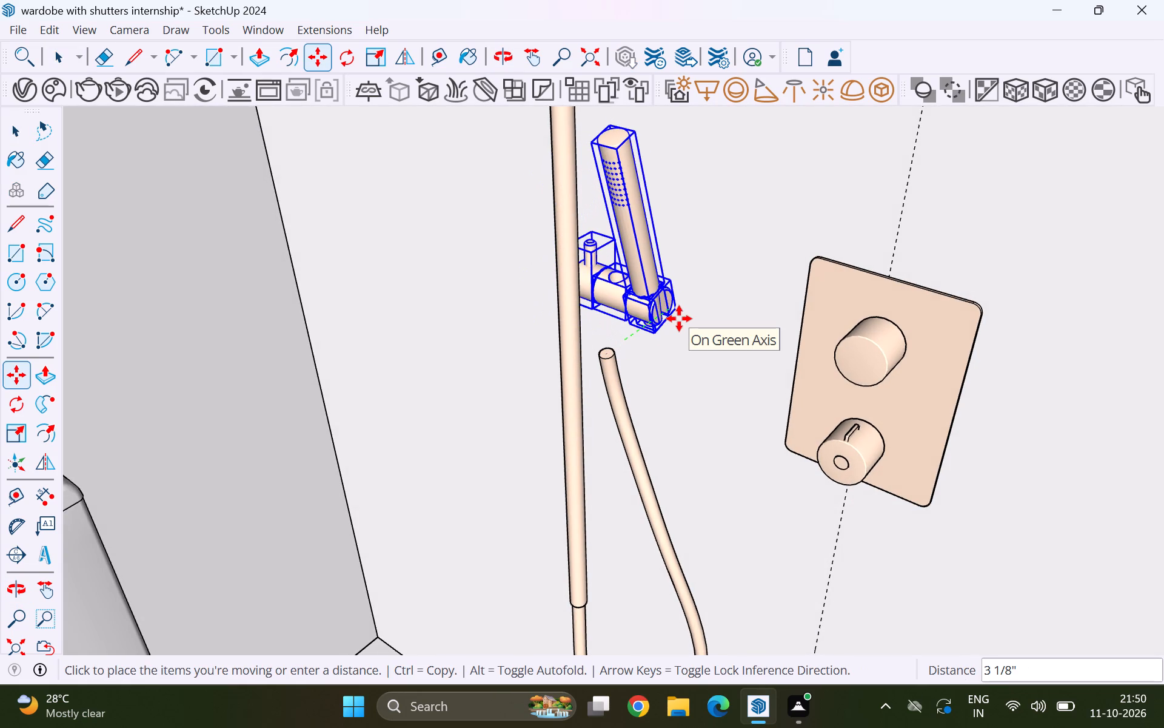
pyautogui.moveTo(679, 318); pyautogui.dragTo(550, 372, button='middle')
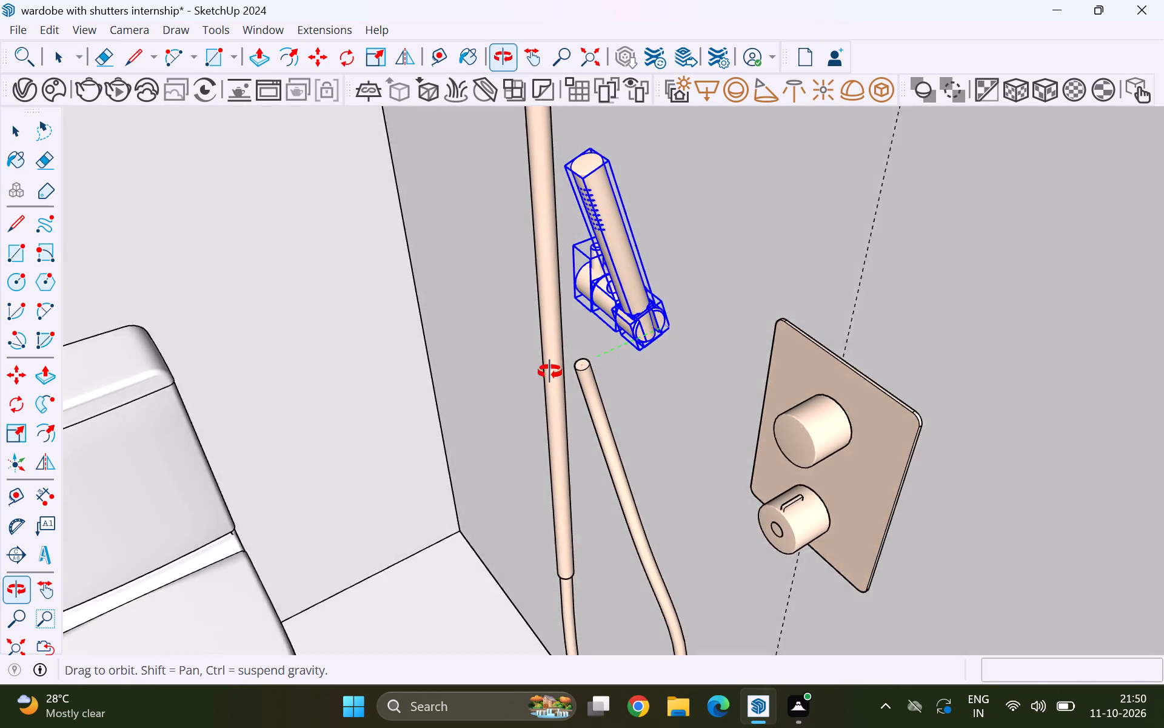
pyautogui.moveTo(550, 372); pyautogui.dragTo(543, 375, button='middle')
pyautogui.click(543, 375)
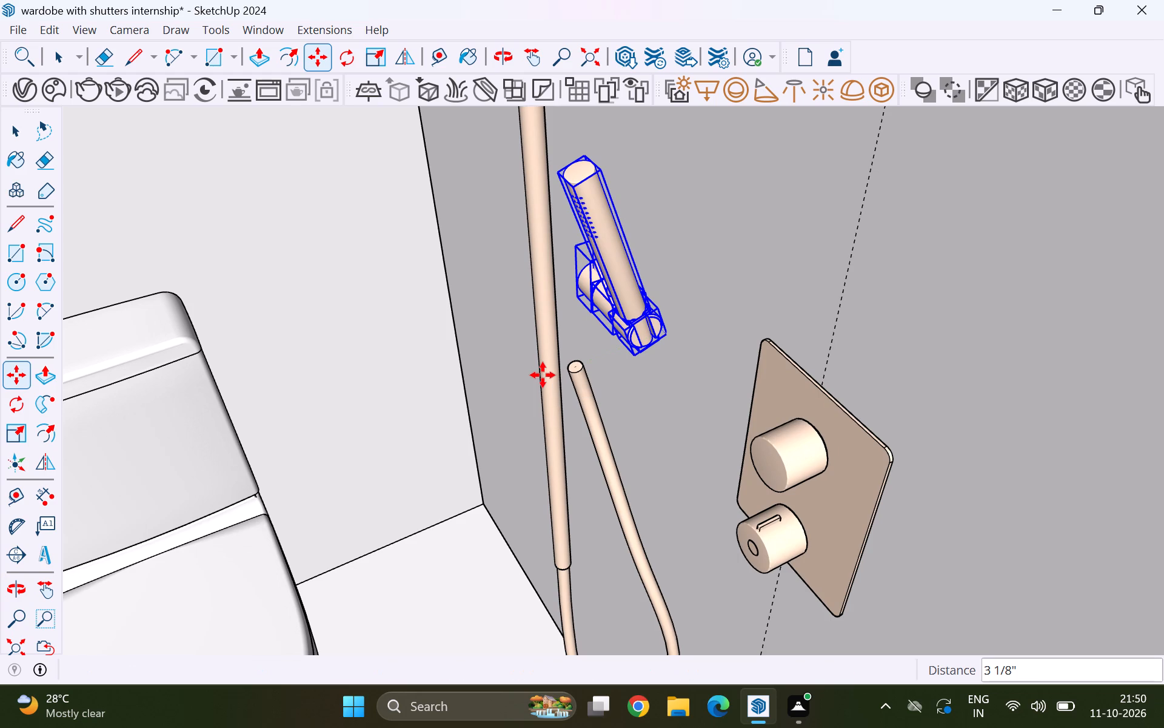
pyautogui.press('space')
# Move the hand shower's vertical rail about 2 7/16" toward the holder behind it.
pyautogui.scroll(-3, 615, 417)
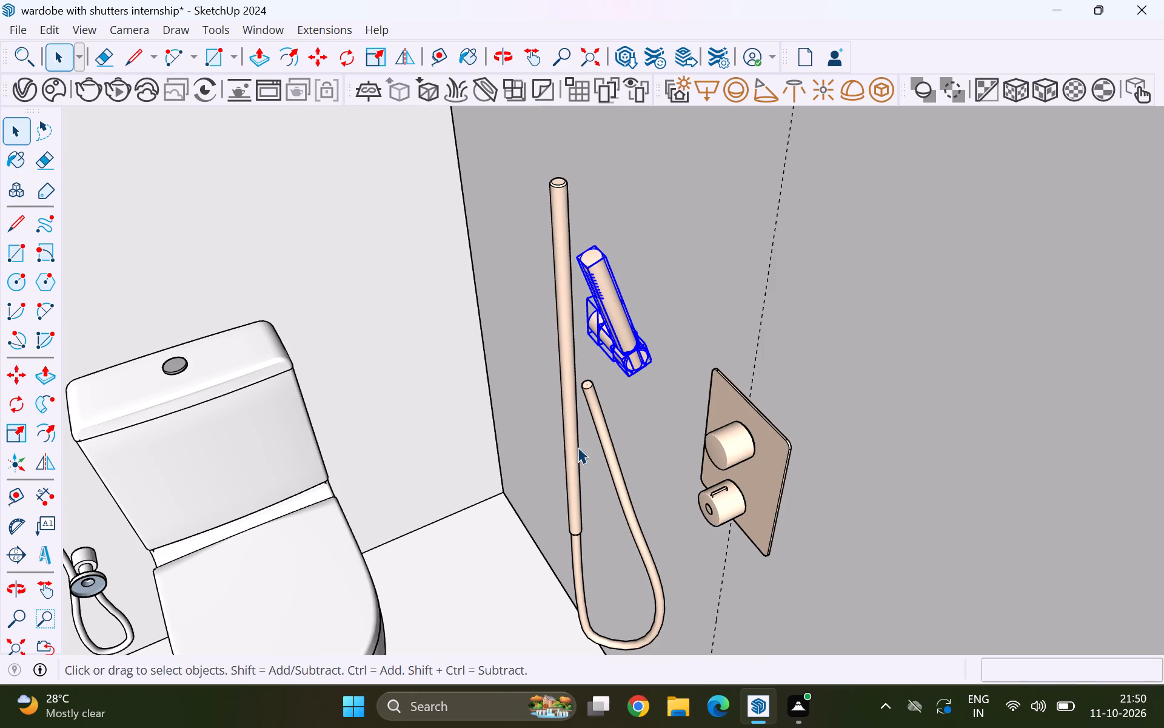
pyautogui.click(567, 440)
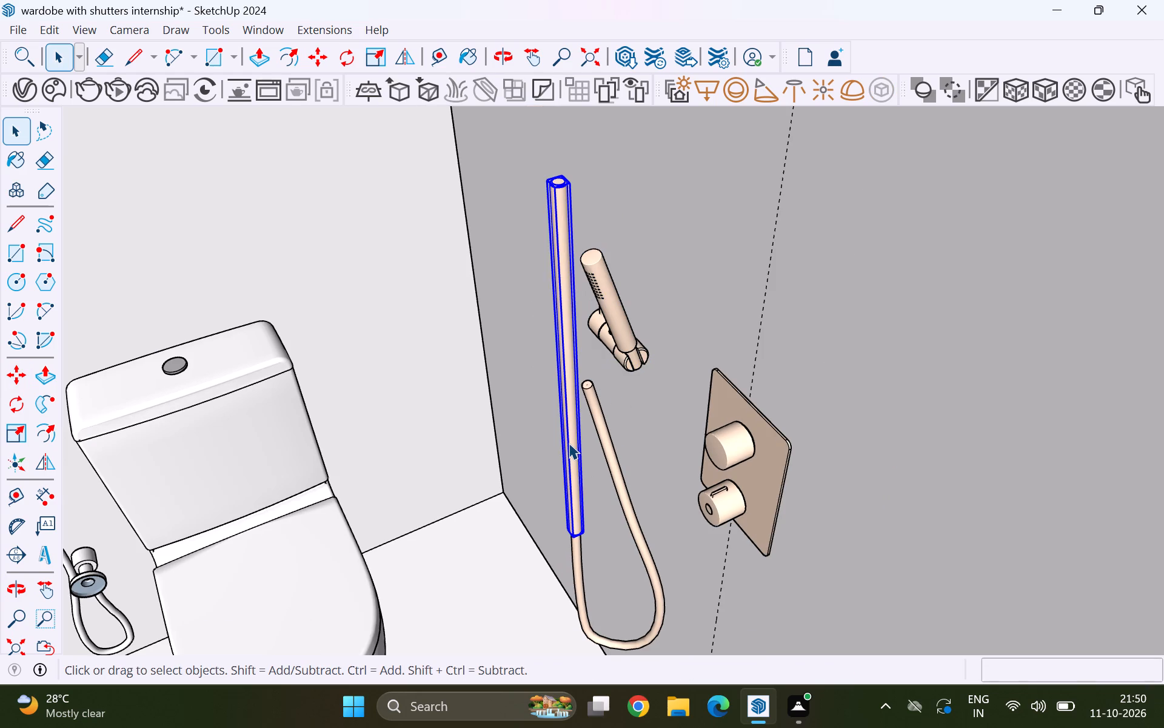
pyautogui.moveTo(572, 473); pyautogui.dragTo(784, 489, button='middle')
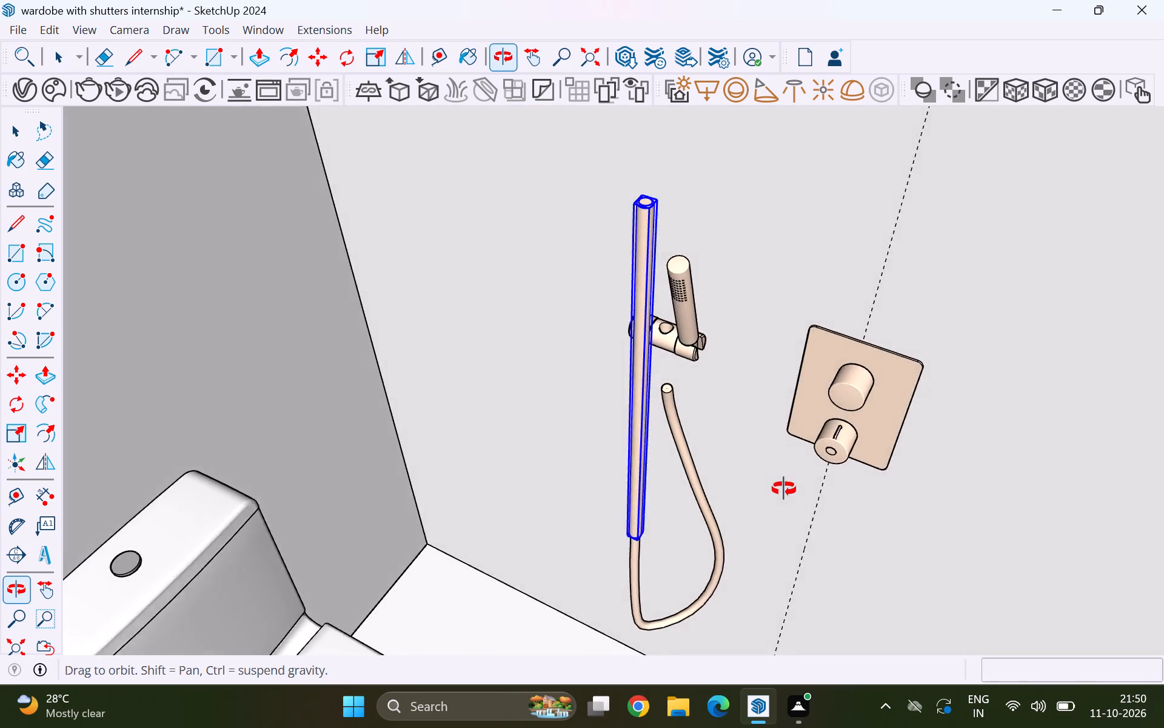
pyautogui.moveTo(784, 489); pyautogui.dragTo(754, 570, button='middle')
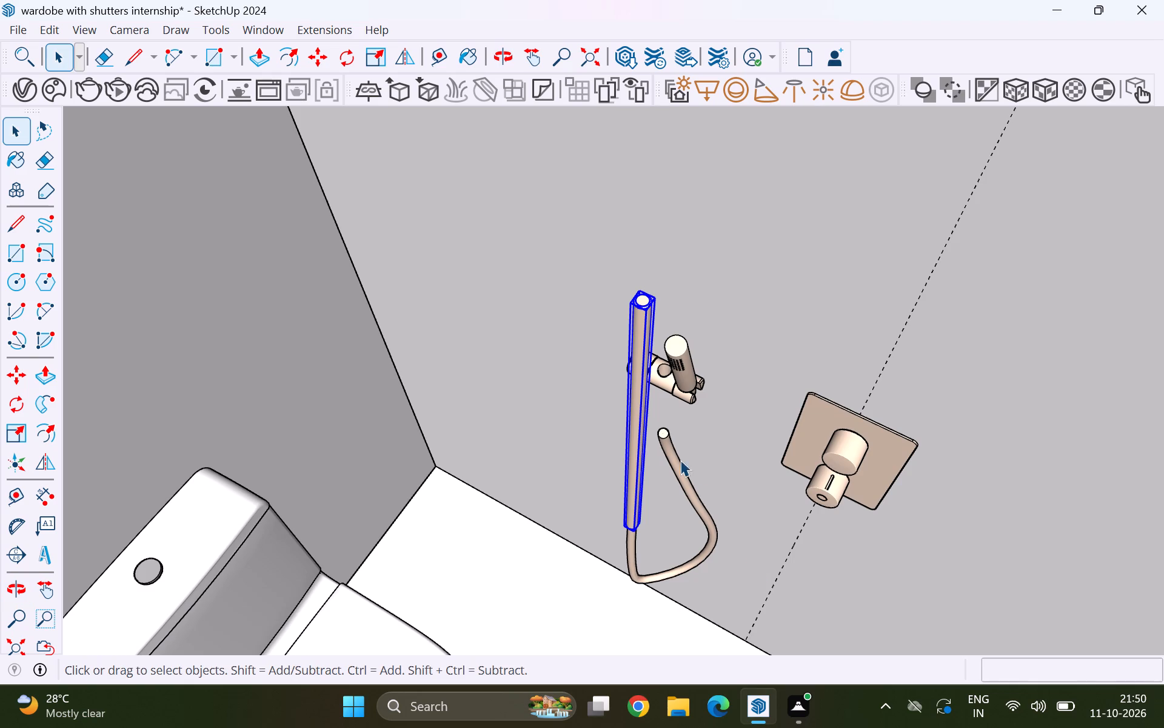
pyautogui.scroll(6, 667, 371)
pyautogui.moveTo(595, 491); pyautogui.dragTo(690, 490, button='middle')
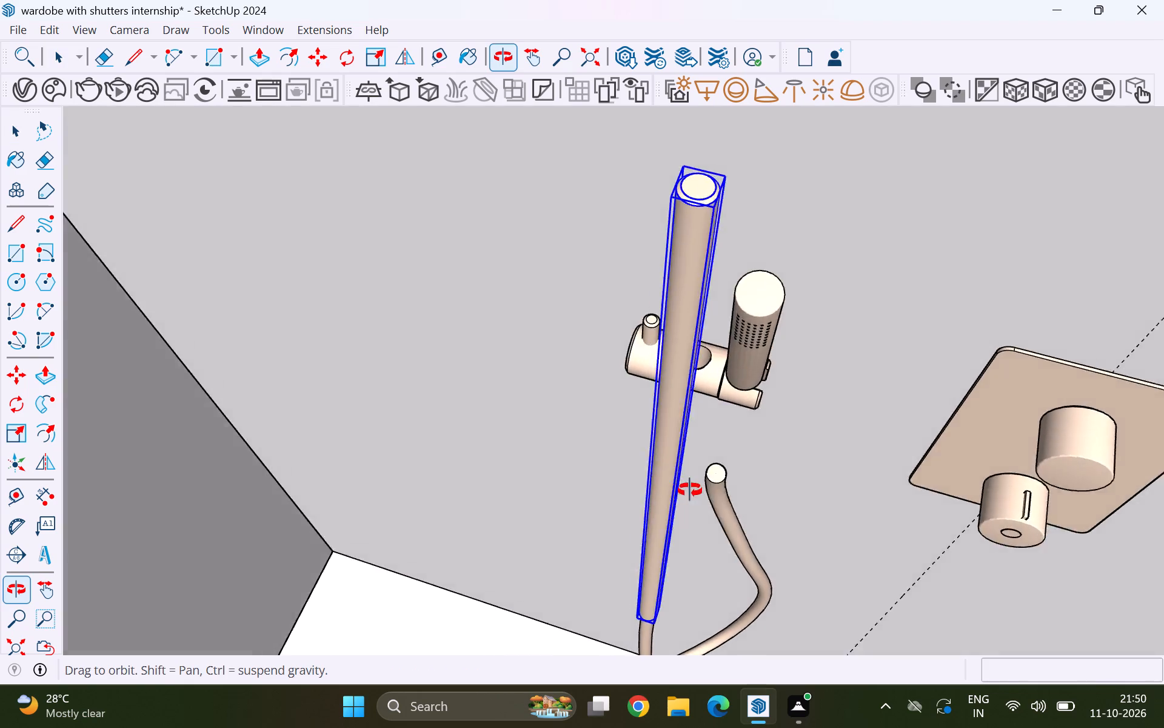
pyautogui.moveTo(690, 490); pyautogui.dragTo(848, 497, button='middle')
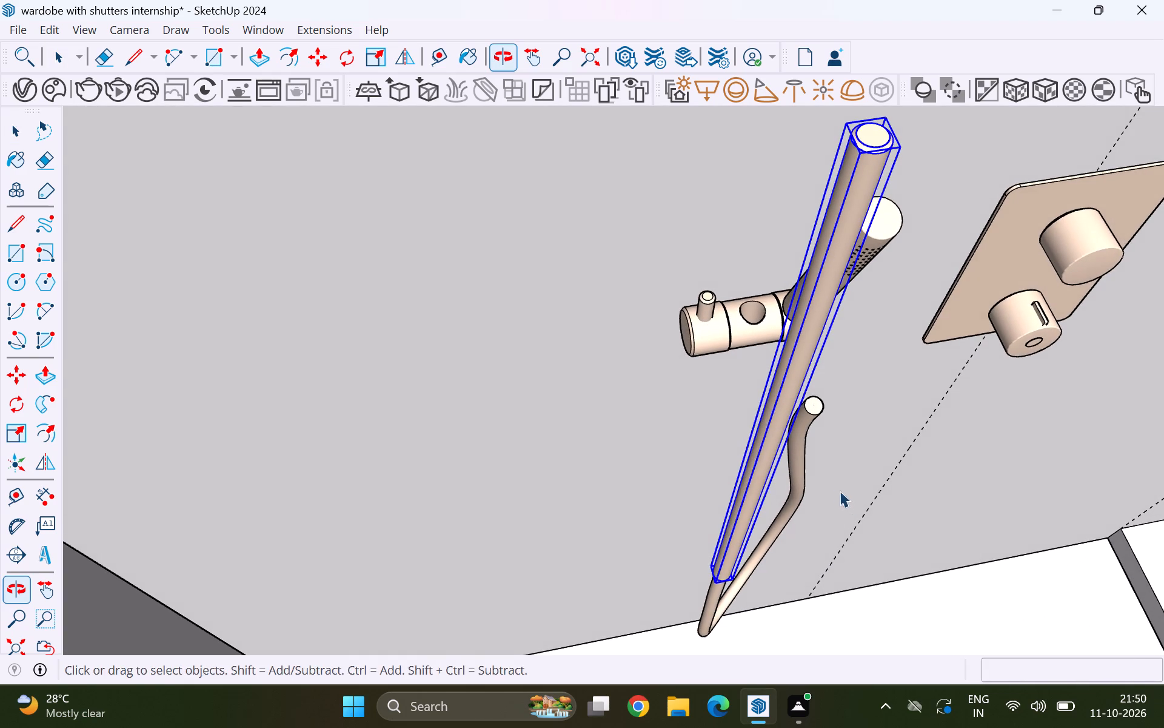
pyautogui.press('m')
pyautogui.scroll(8, 769, 361)
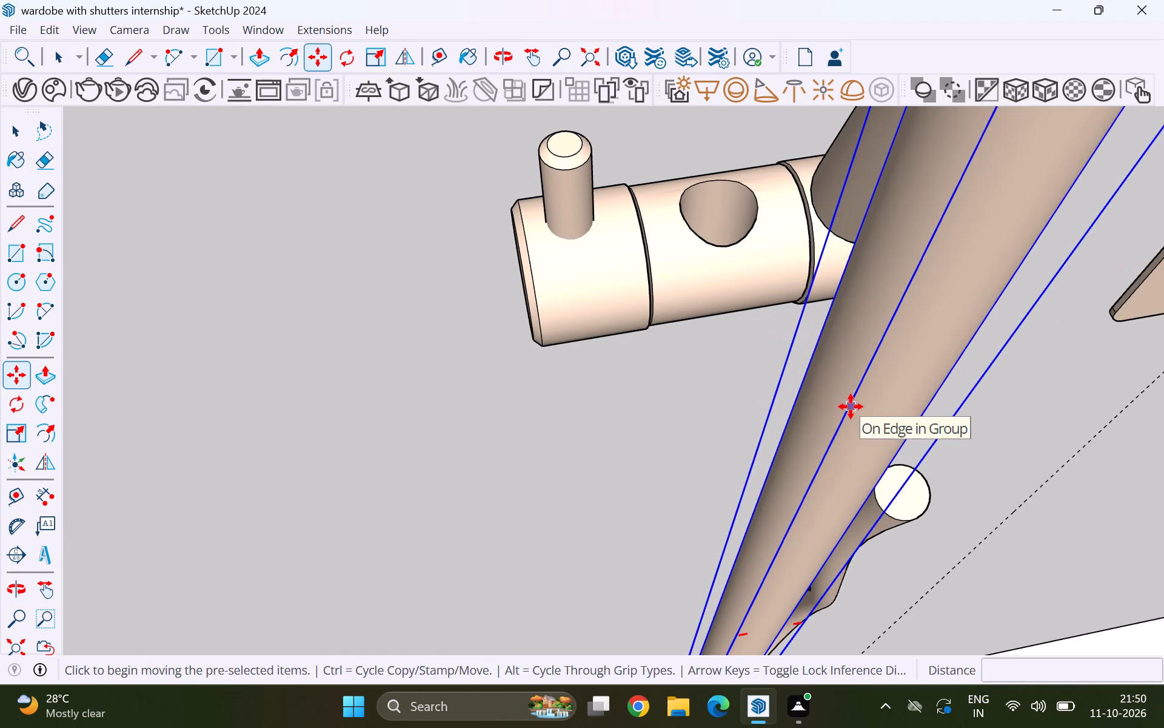
pyautogui.click(851, 406)
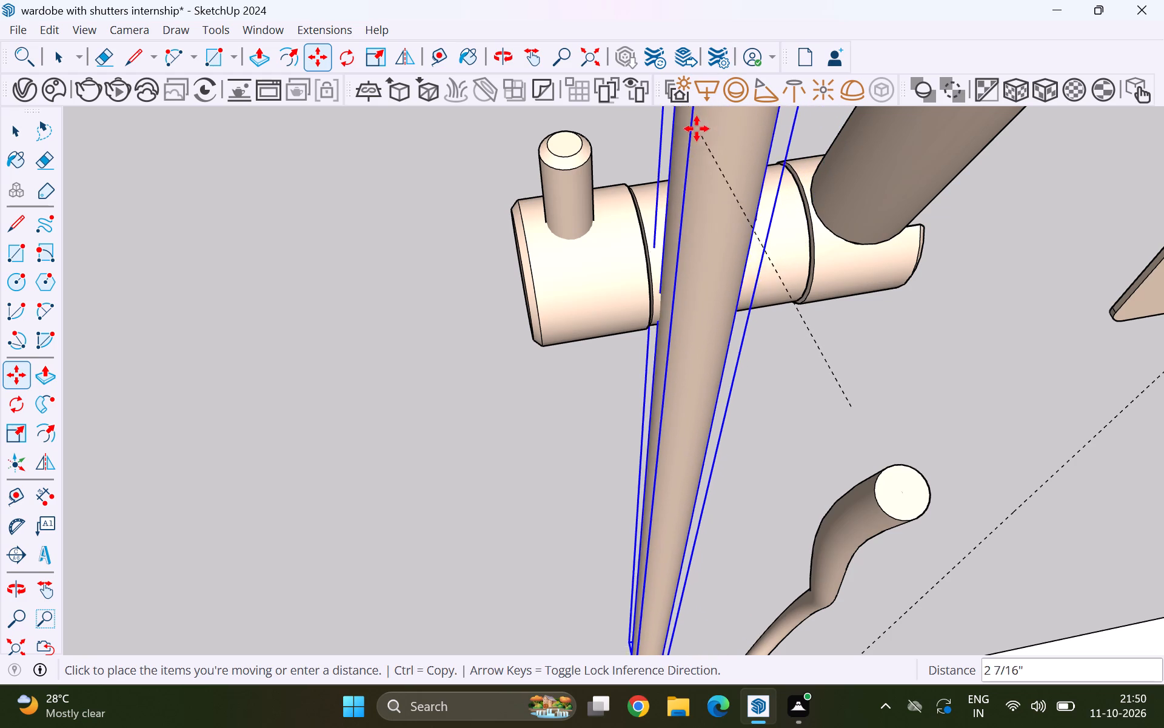
pyautogui.click(692, 113)
# Move the vertical rail about 1 1/2" more so it passes through the holder's hole, and deselect it.
pyautogui.moveTo(689, 378); pyautogui.dragTo(545, 397, button='middle')
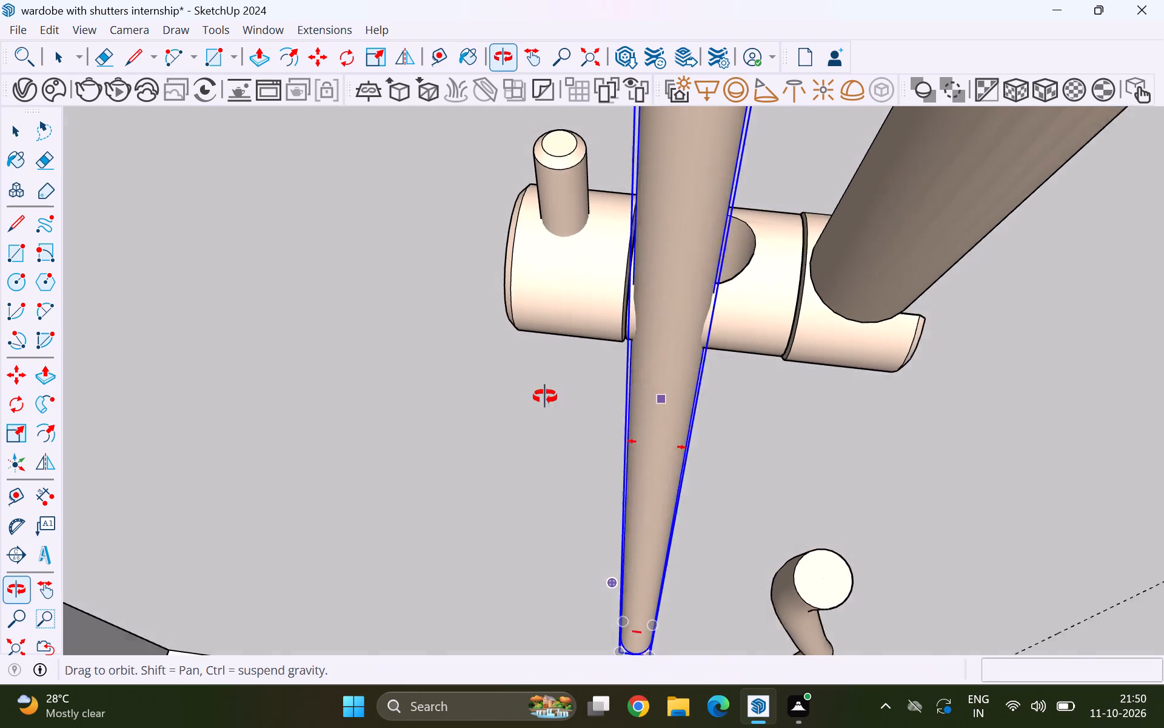
pyautogui.moveTo(545, 397); pyautogui.dragTo(527, 403, button='middle')
pyautogui.click(651, 402)
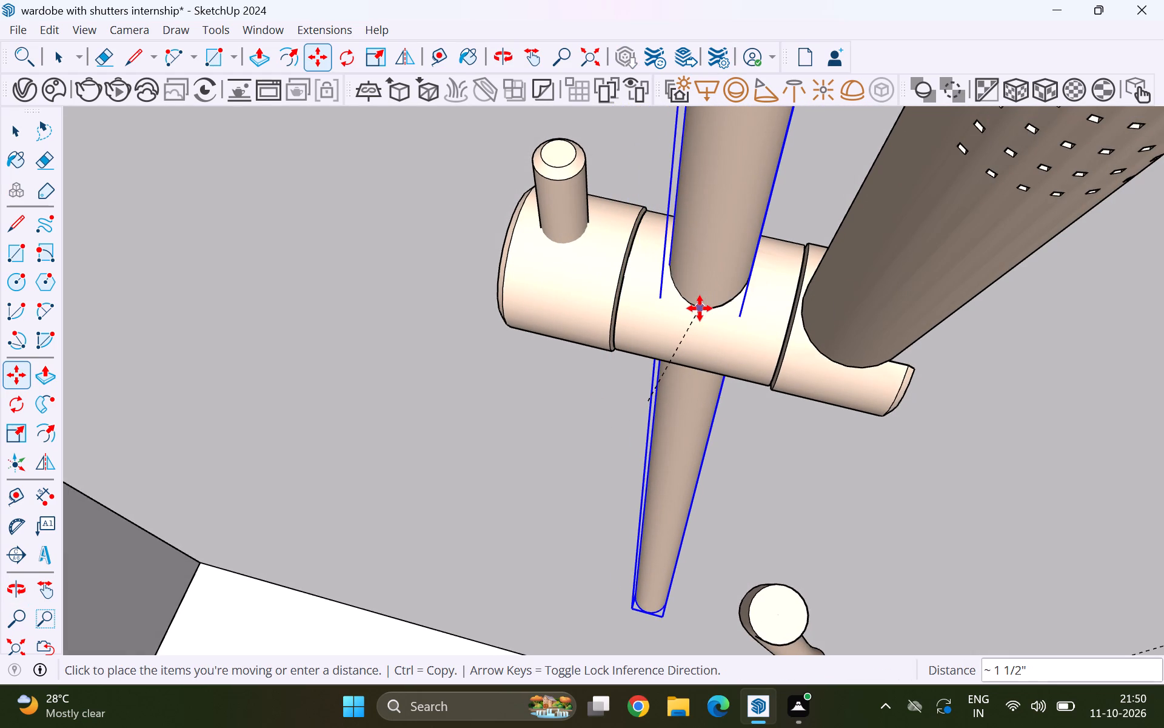
pyautogui.click(700, 308)
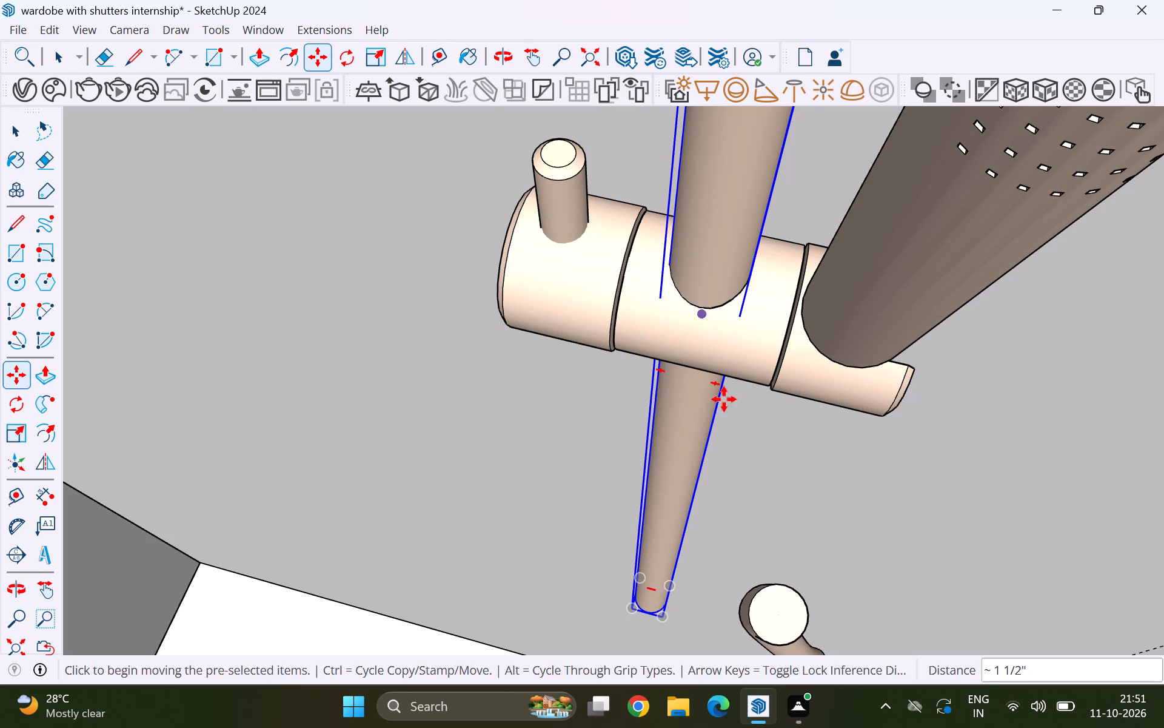
pyautogui.press('space')
pyautogui.scroll(-20, 705, 383)
pyautogui.scroll(-3, 705, 383)
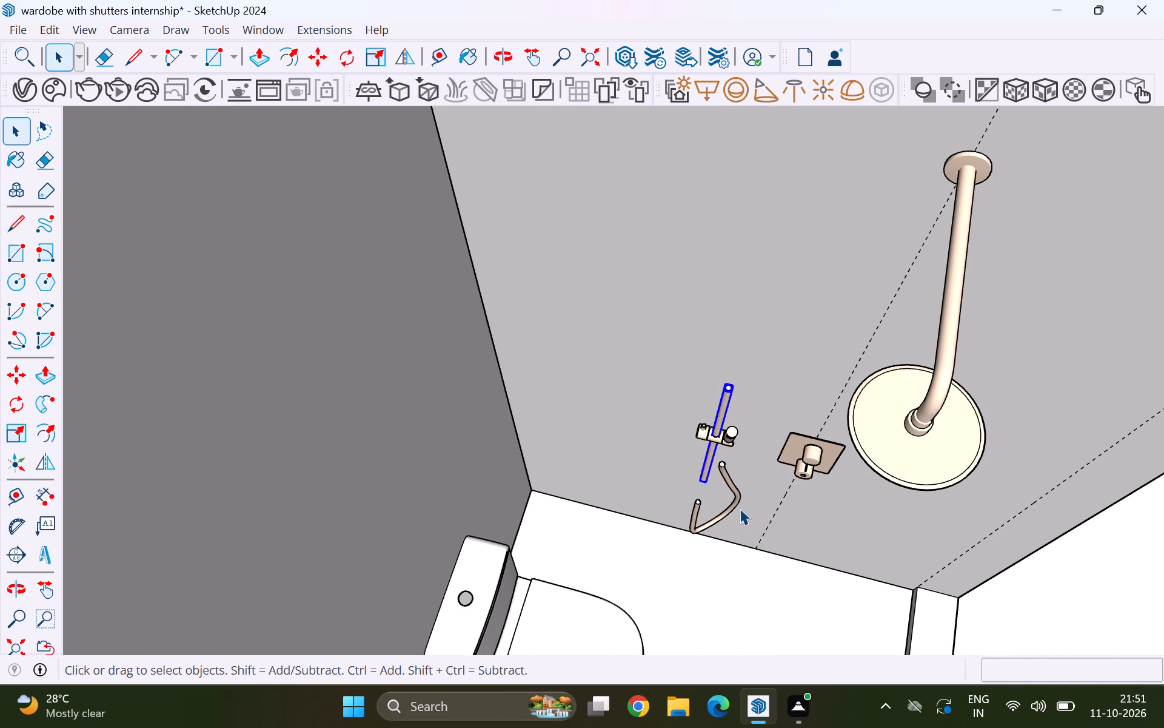
pyautogui.scroll(-10, 741, 556)
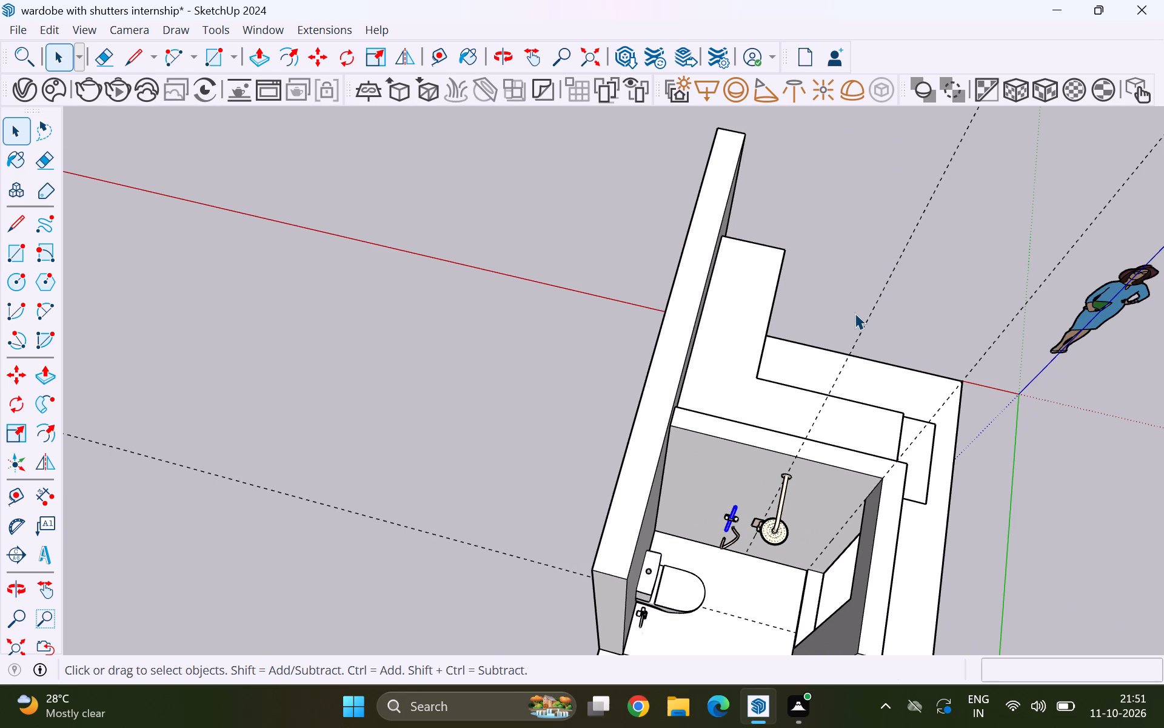
pyautogui.click(855, 313)
# Move the hose about 3 1/8" from its upper end's edge to the lower end of the handset.
pyautogui.moveTo(770, 585); pyautogui.dragTo(752, 453, button='middle')
pyautogui.scroll(4, 747, 587)
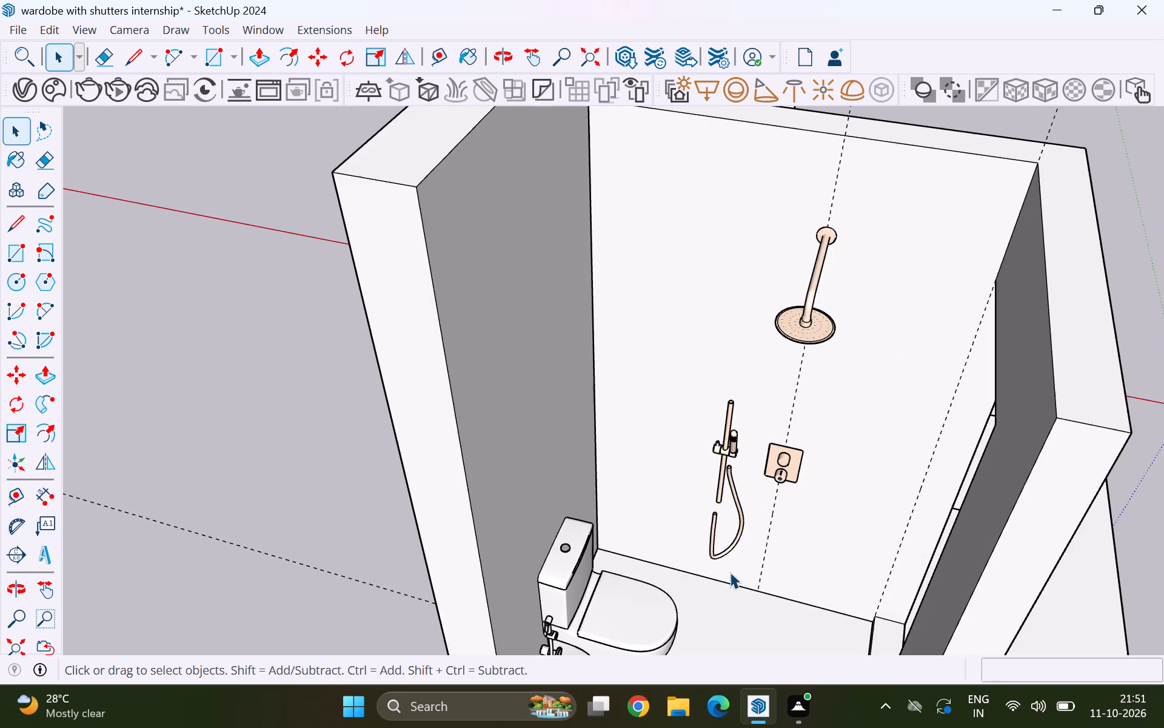
pyautogui.scroll(11, 730, 572)
pyautogui.moveTo(771, 456); pyautogui.dragTo(771, 317, button='middle')
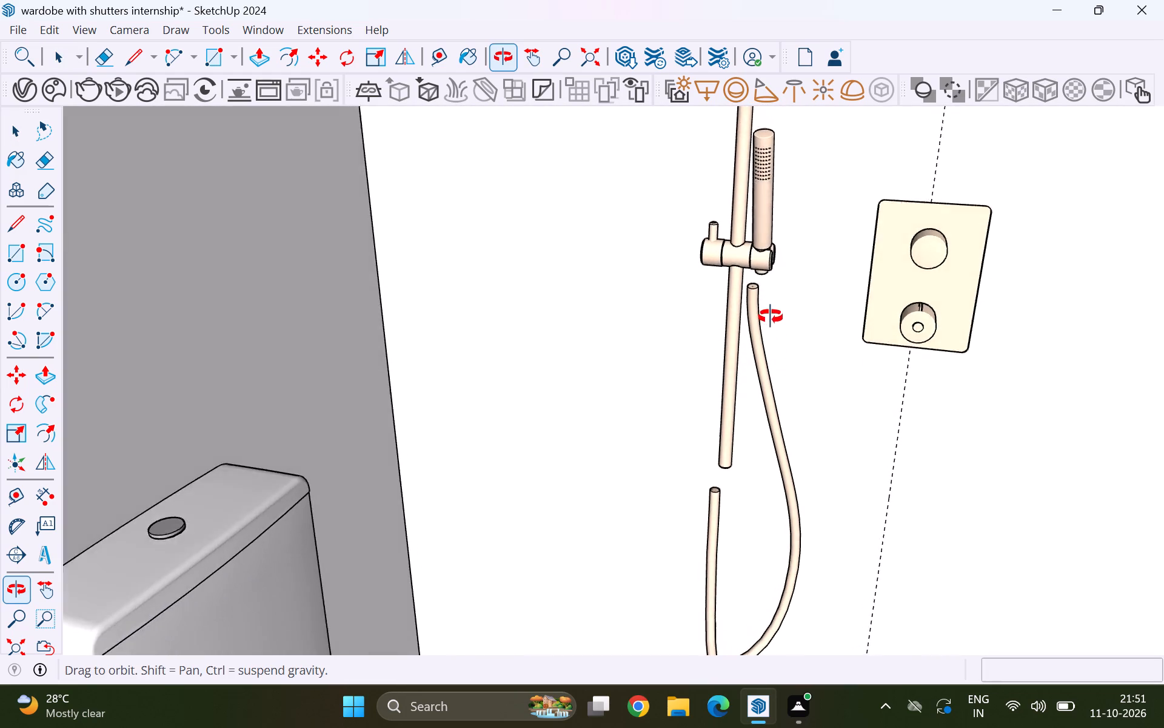
pyautogui.moveTo(771, 317); pyautogui.dragTo(772, 300, button='middle')
pyautogui.click(754, 278)
pyautogui.scroll(3, 747, 249)
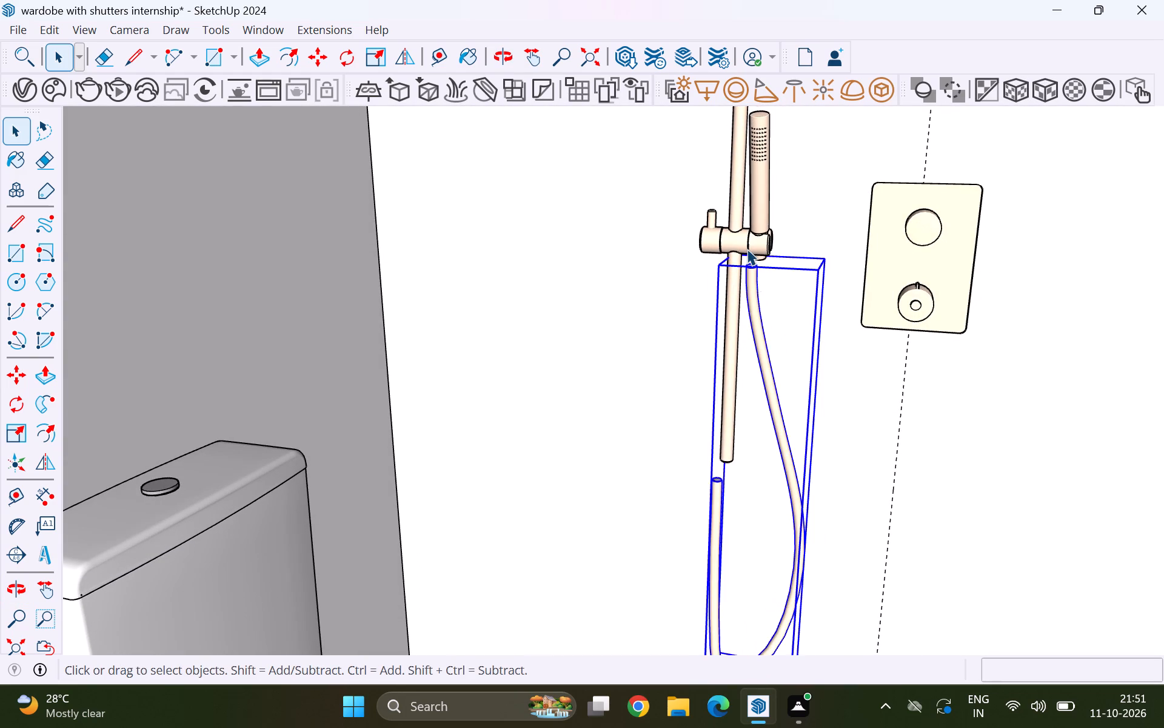
pyautogui.scroll(9, 747, 249)
pyautogui.moveTo(798, 318); pyautogui.dragTo(709, 317, button='middle')
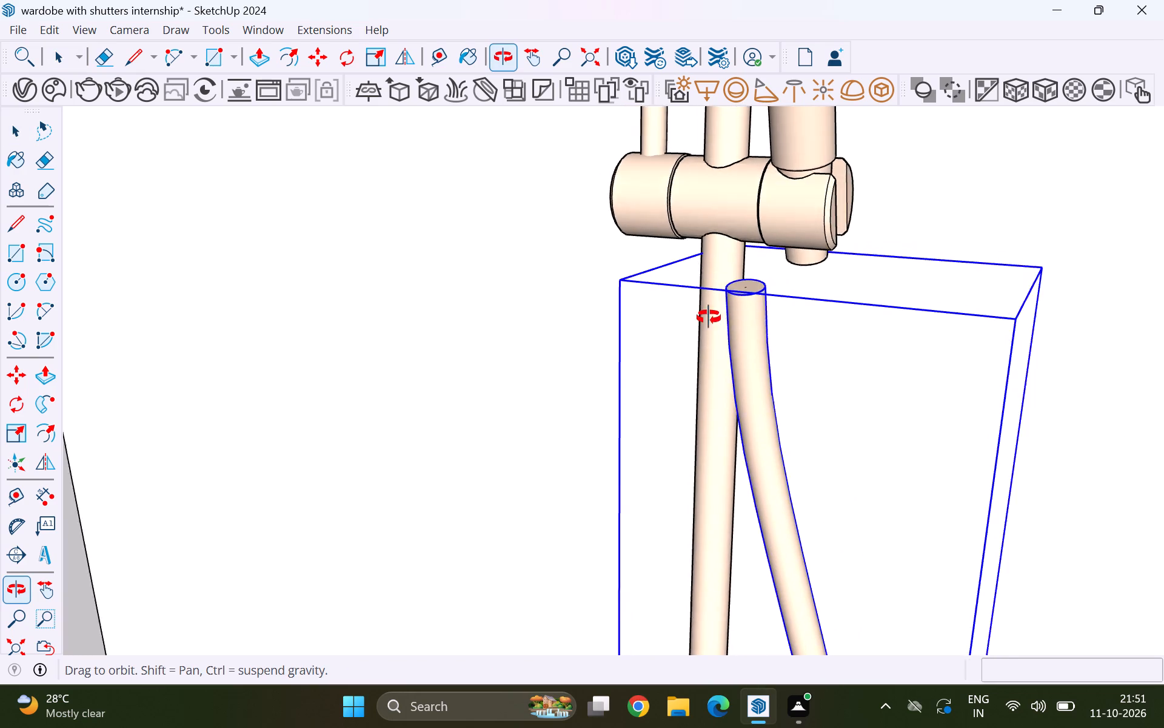
pyautogui.moveTo(709, 317); pyautogui.dragTo(532, 360, button='middle')
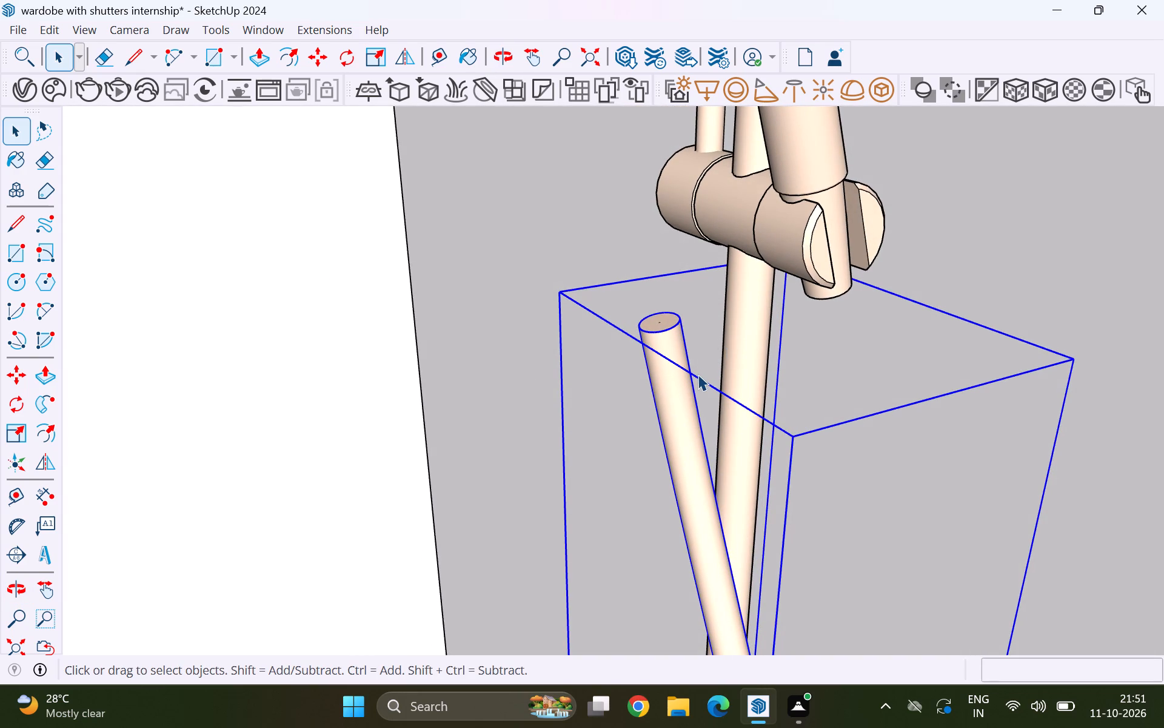
pyautogui.moveTo(778, 387); pyautogui.dragTo(615, 348, button='middle')
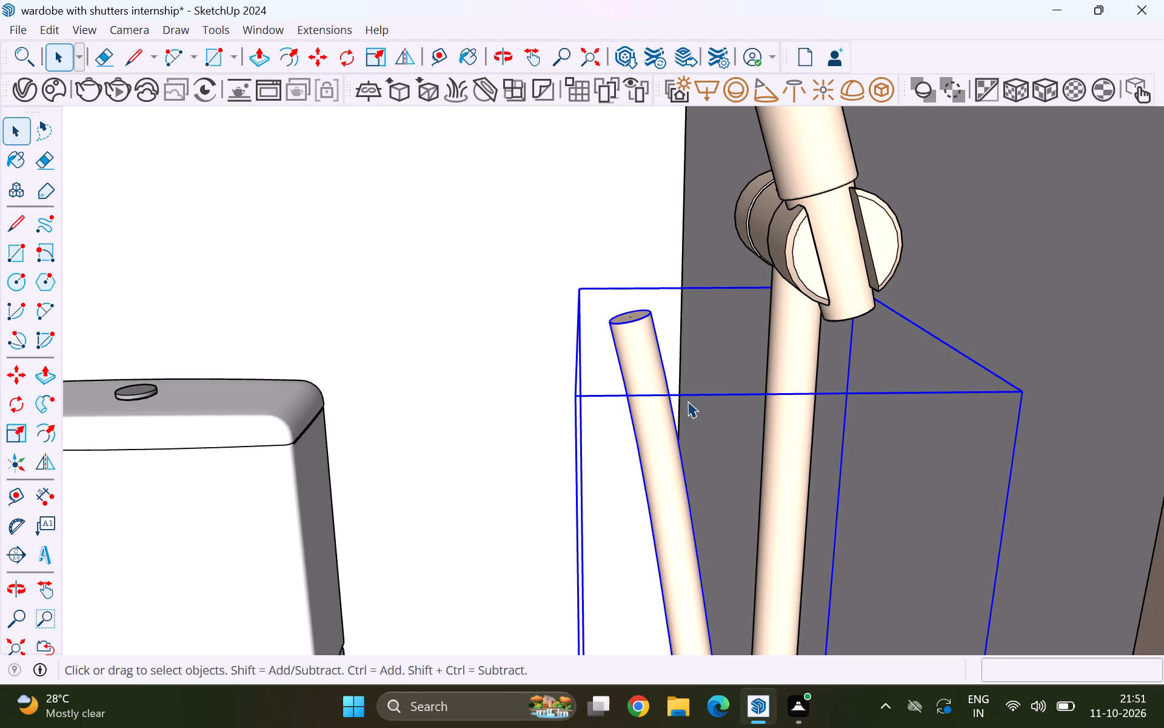
pyautogui.scroll(1, 686, 425)
pyautogui.moveTo(686, 425); pyautogui.dragTo(566, 340, button='middle')
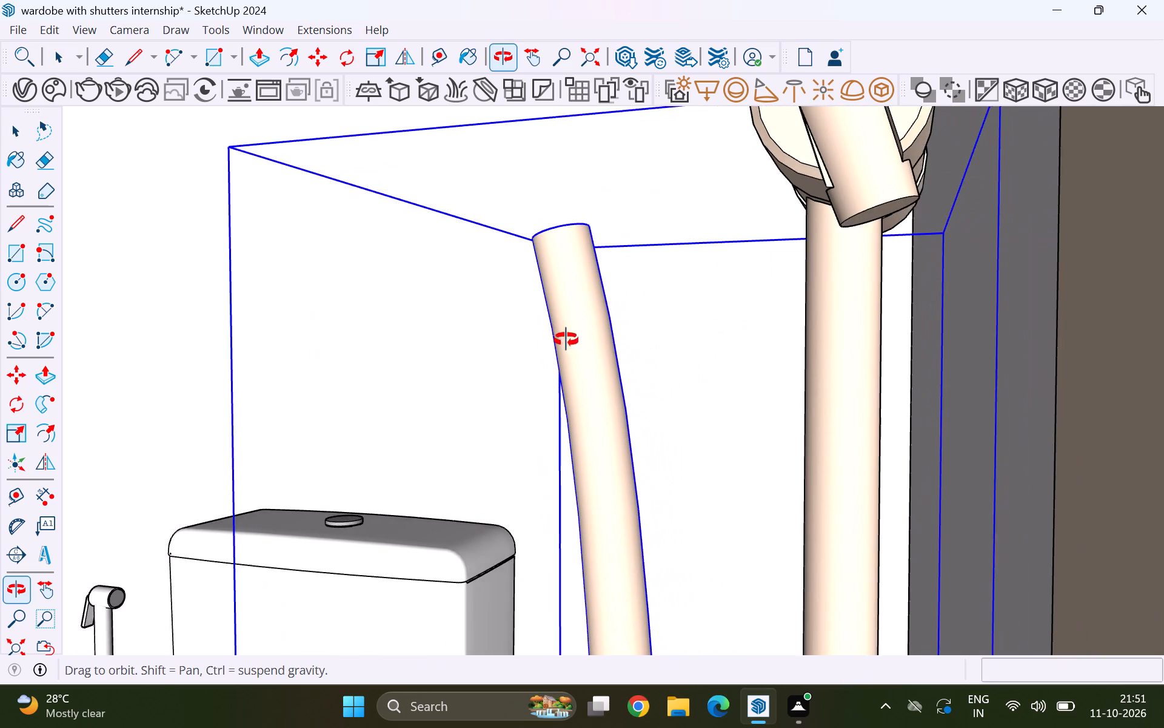
pyautogui.moveTo(566, 340); pyautogui.dragTo(627, 511, button='middle')
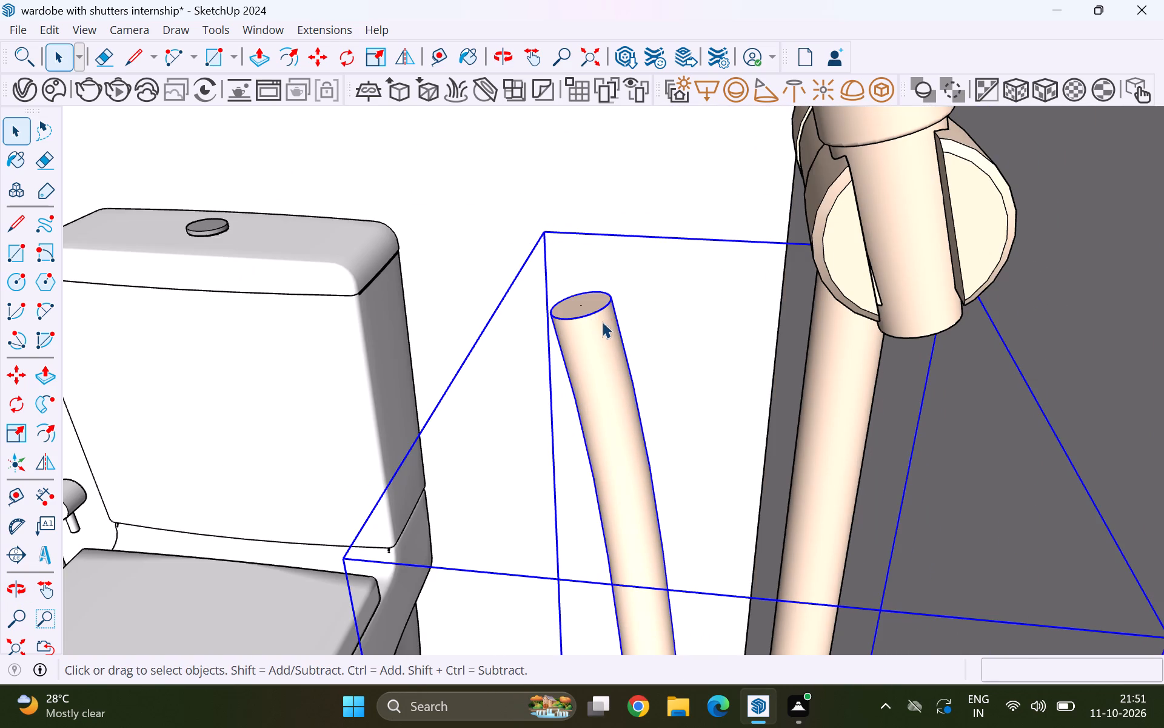
pyautogui.press('m')
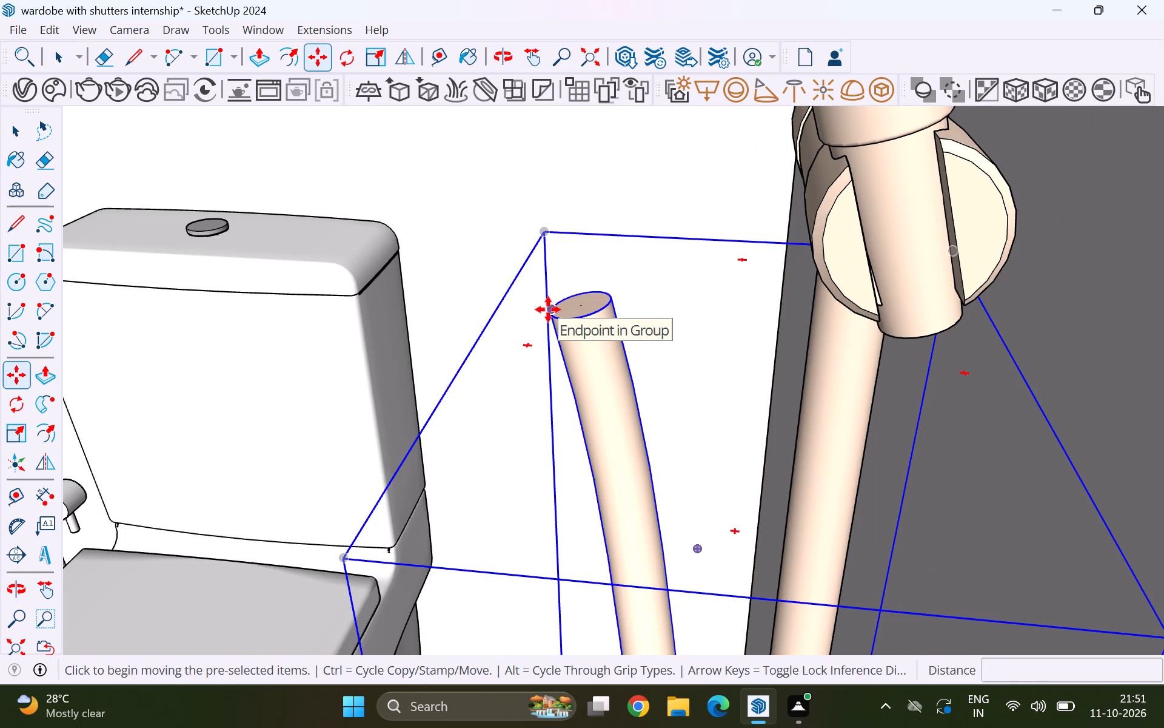
pyautogui.click(548, 309)
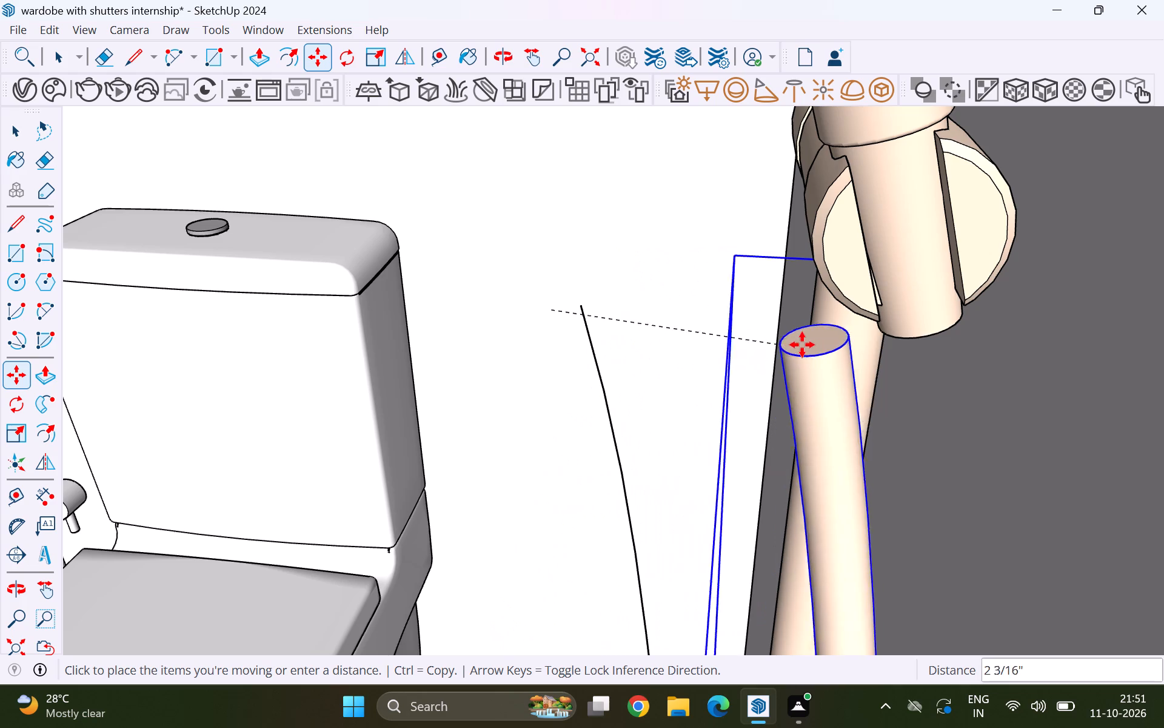
pyautogui.scroll(10, 898, 337)
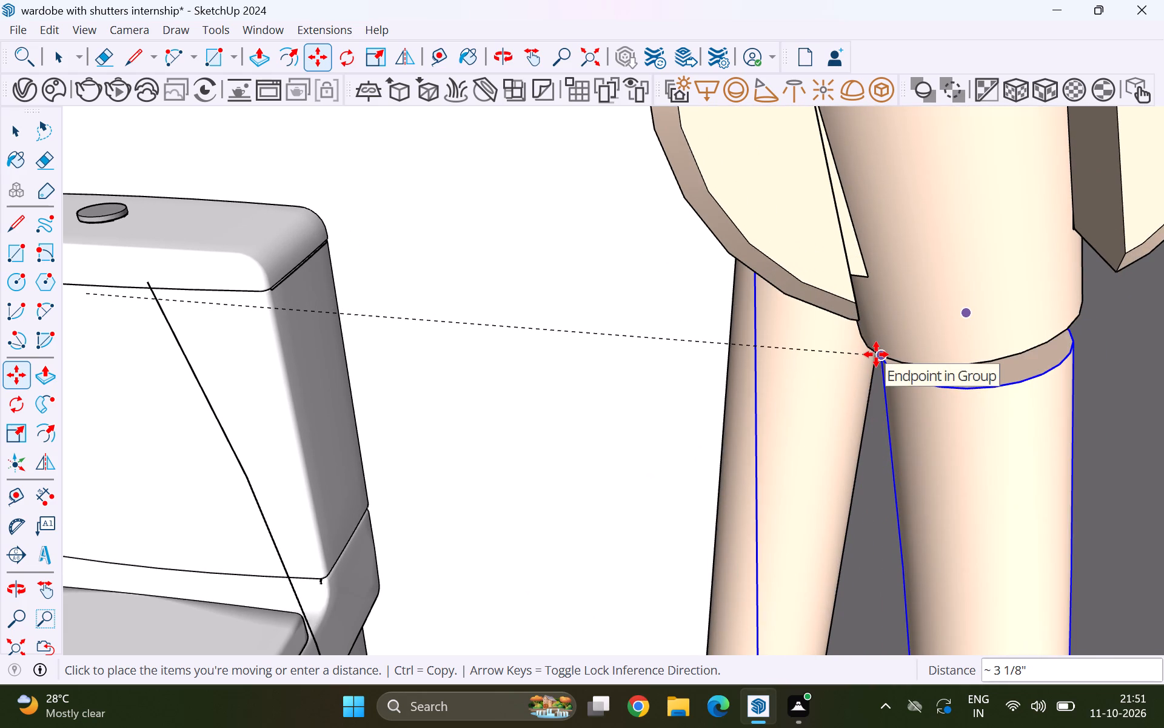
pyautogui.click(876, 354)
# Shift the hose about 1/8" horizontally to align its upper end with the handset's lower end.
pyautogui.moveTo(807, 411); pyautogui.dragTo(1028, 413, button='middle')
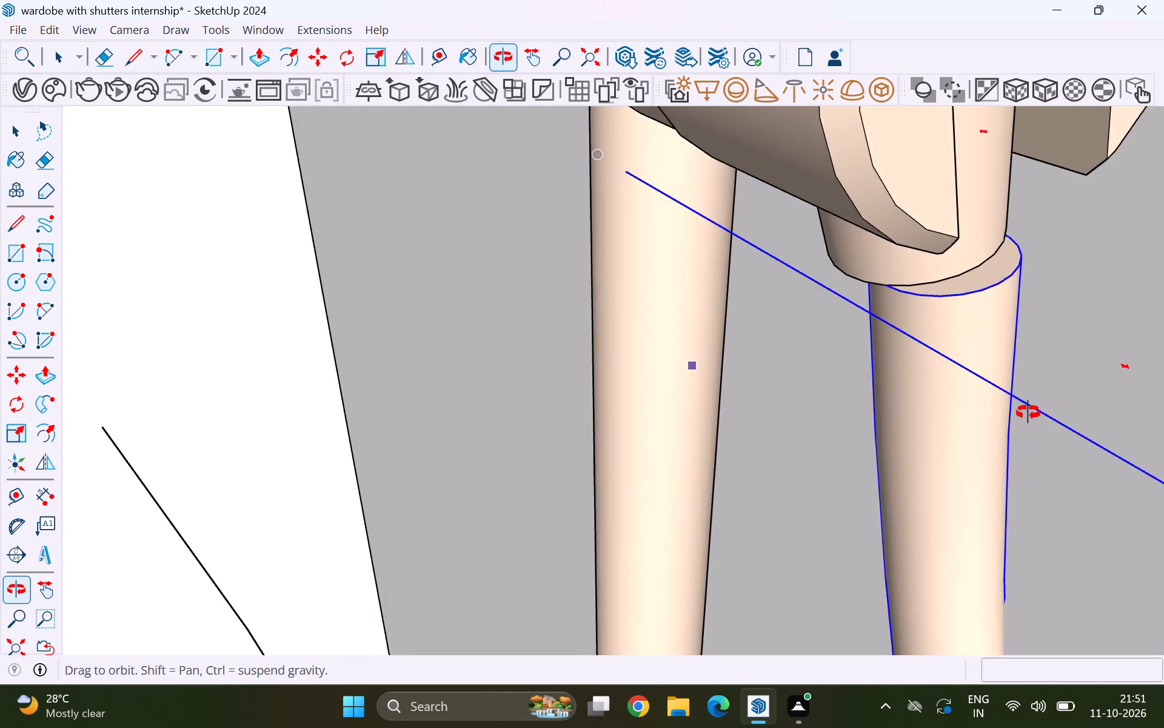
pyautogui.moveTo(1028, 413); pyautogui.dragTo(983, 322, button='middle')
pyautogui.scroll(11, 983, 277)
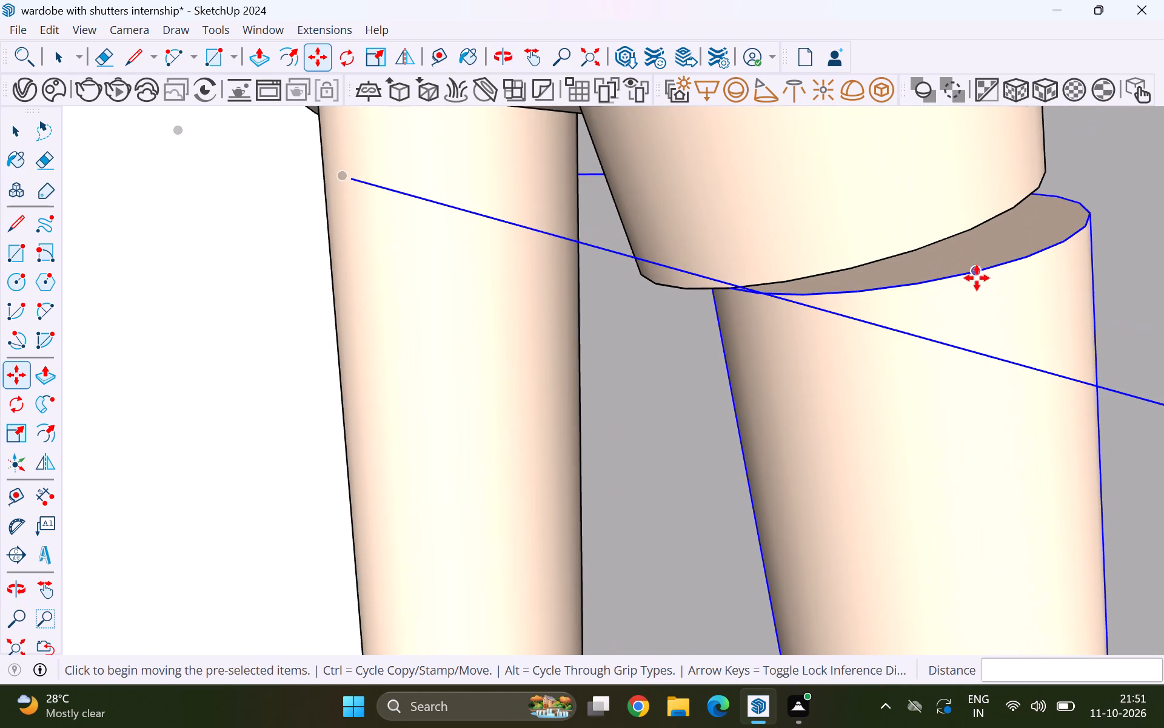
pyautogui.click(1011, 263)
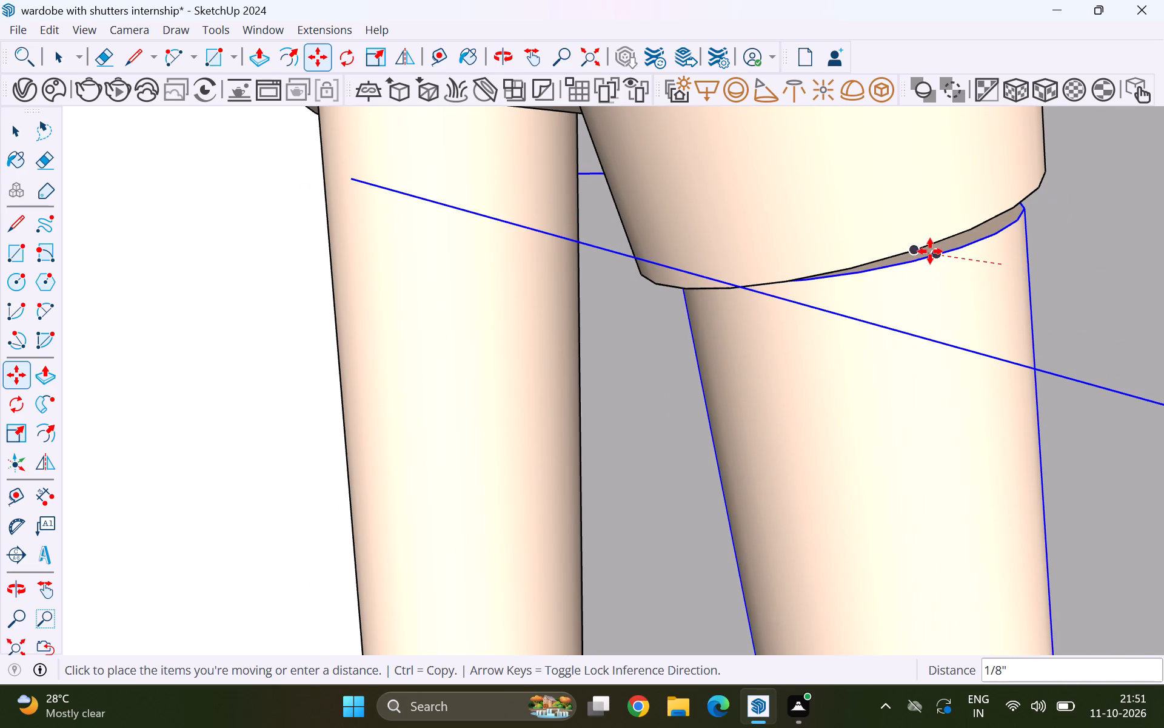
pyautogui.click(930, 251)
pyautogui.press('space')
# Move the hose about 1/2" away from the handset's lower end to expose its top face.
pyautogui.scroll(-4, 906, 351)
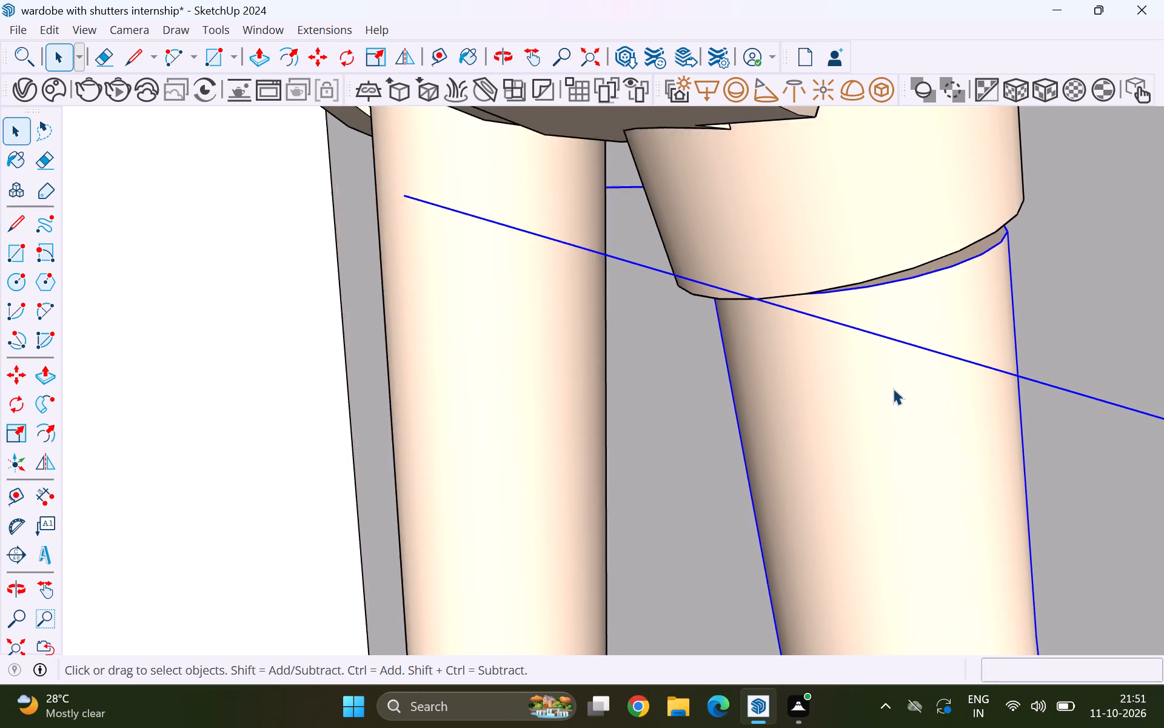
pyautogui.scroll(-4, 889, 390)
pyautogui.moveTo(969, 348); pyautogui.dragTo(835, 360, button='middle')
pyautogui.scroll(4, 826, 329)
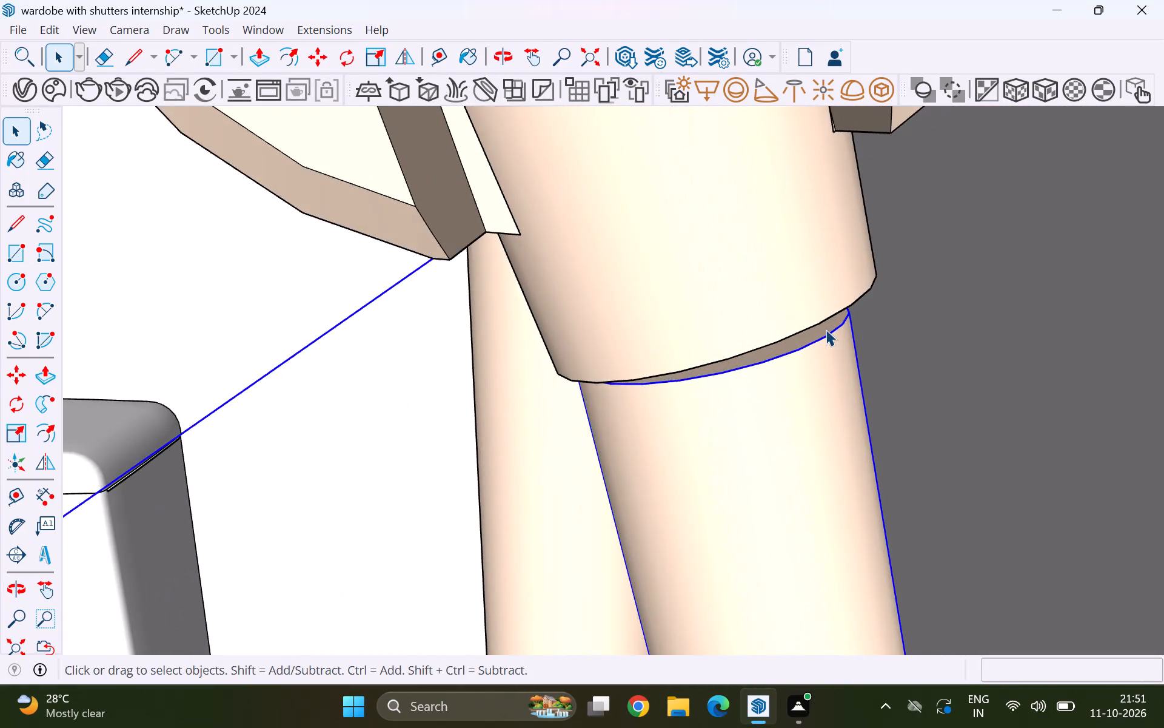
pyautogui.scroll(4, 826, 329)
pyautogui.moveTo(840, 351); pyautogui.dragTo(777, 368, button='middle')
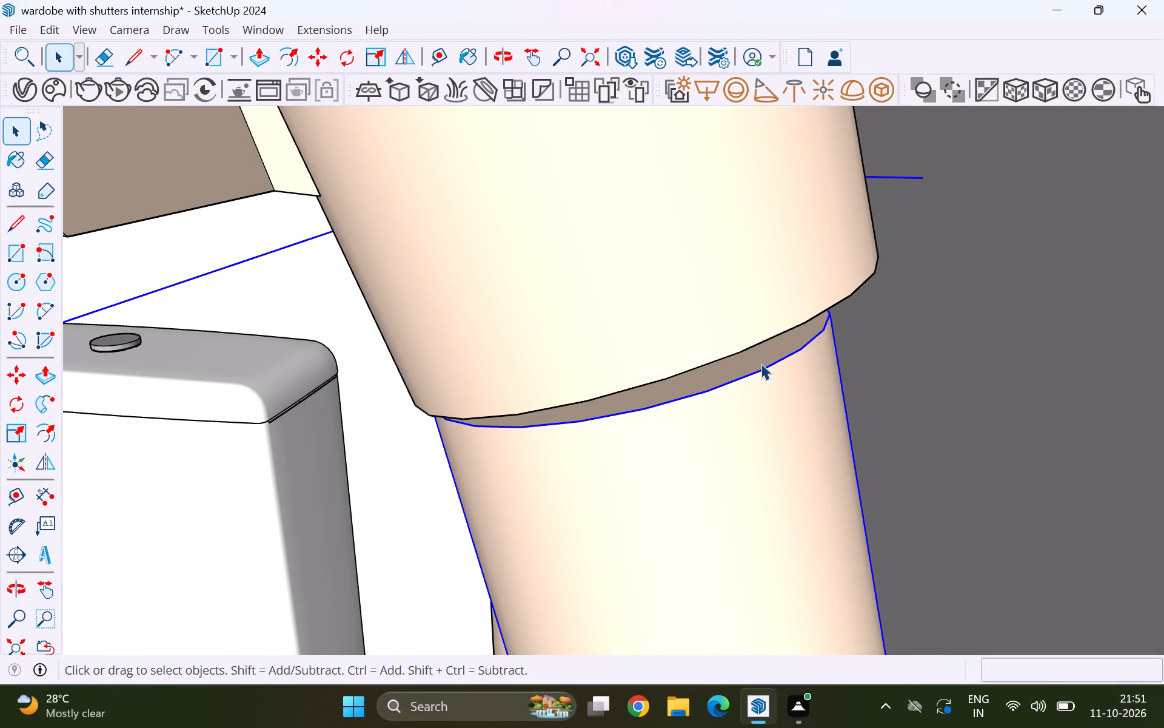
pyautogui.press('m')
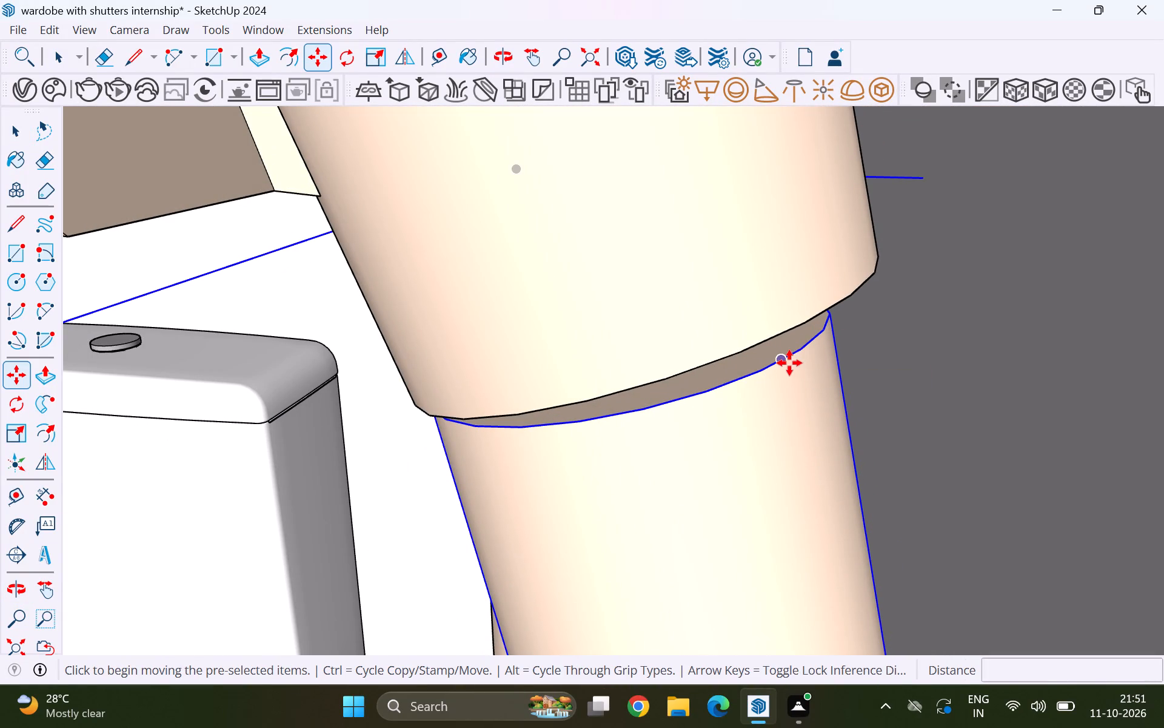
pyautogui.click(789, 363)
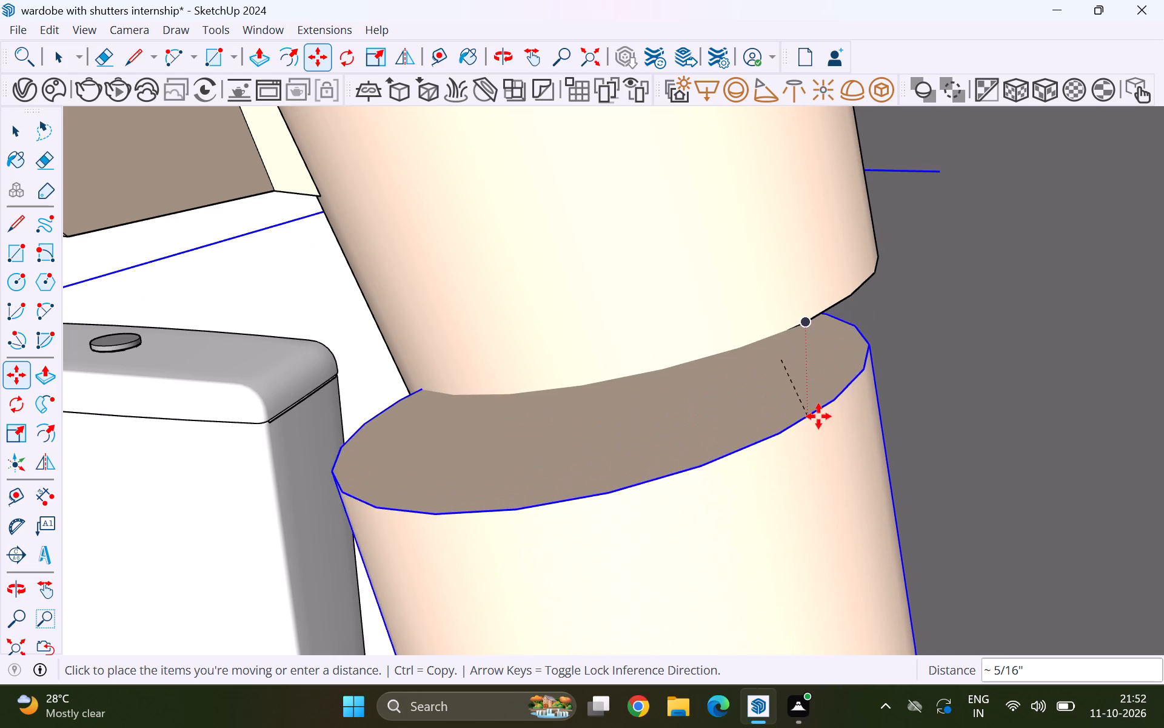
pyautogui.click(838, 576)
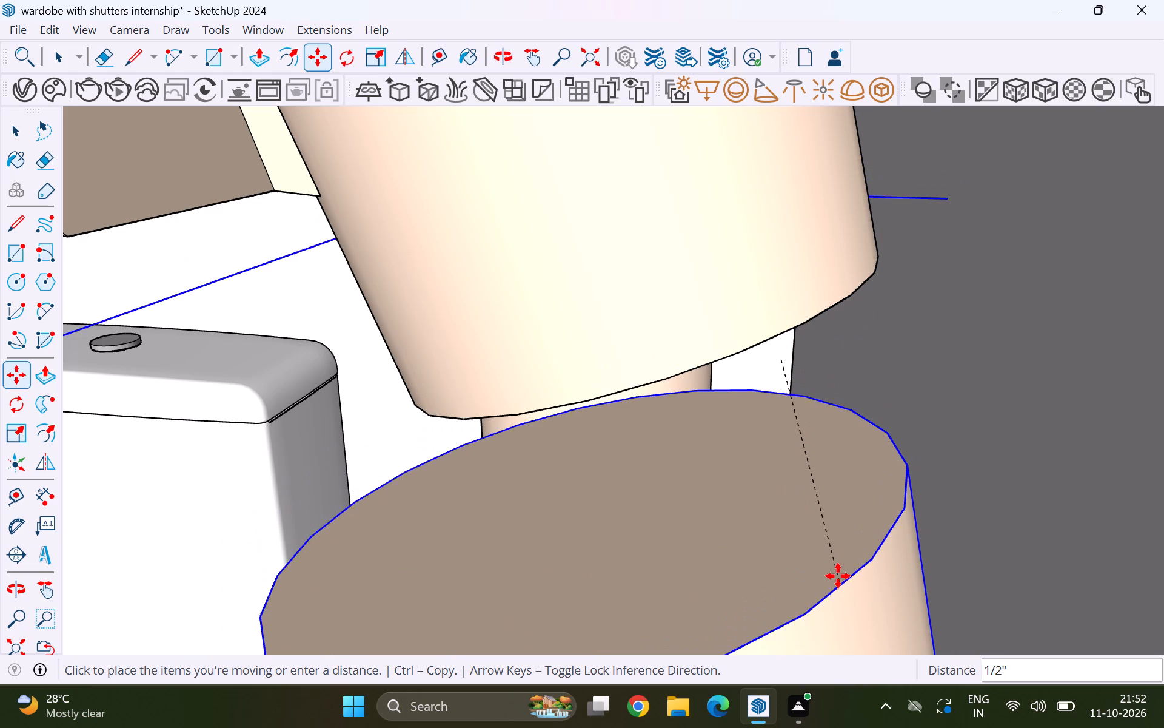
# Move the hose about 1/2" by its top face to meet the underside of the handset, and show the whole model.
pyautogui.click(618, 535)
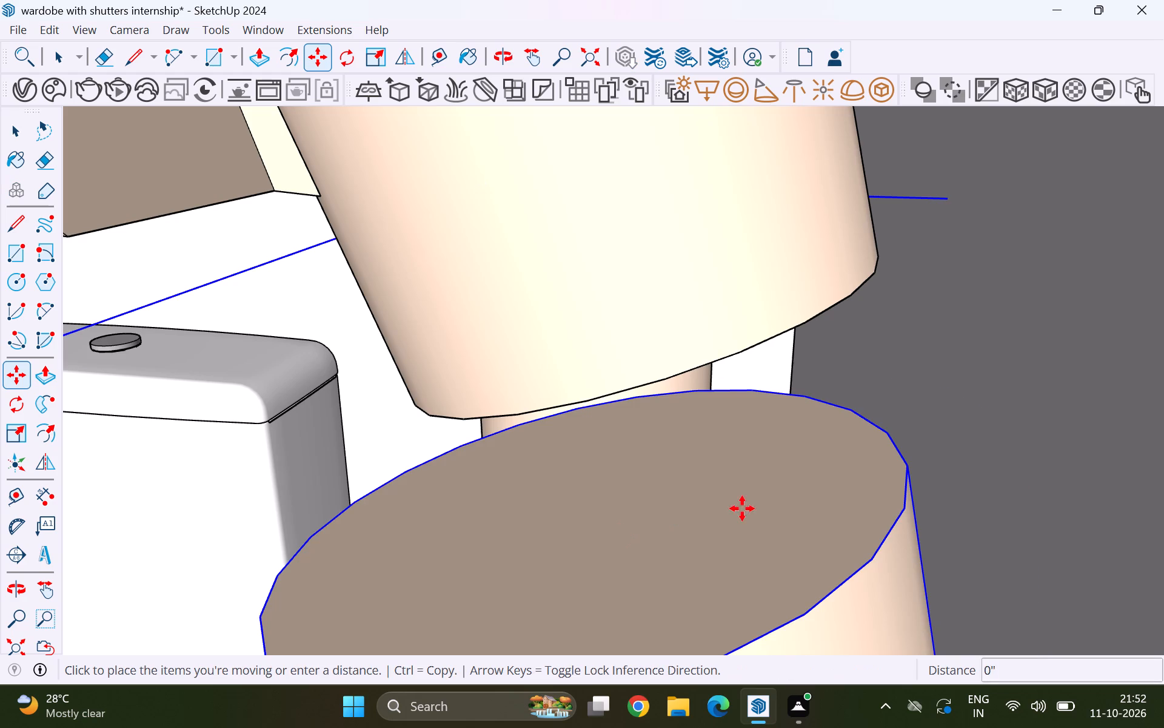
pyautogui.scroll(3, 738, 467)
pyautogui.moveTo(742, 500); pyautogui.dragTo(671, 336, button='middle')
pyautogui.scroll(1, 741, 500)
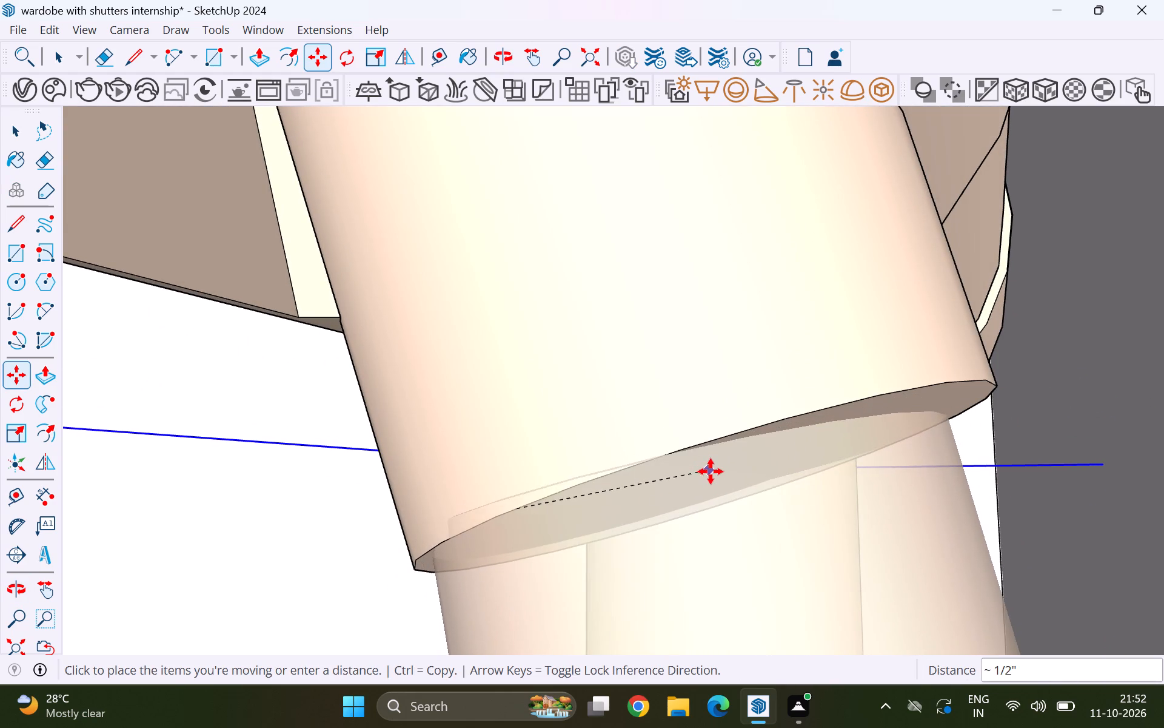
pyautogui.click(715, 475)
pyautogui.press('space')
pyautogui.scroll(-12, 717, 480)
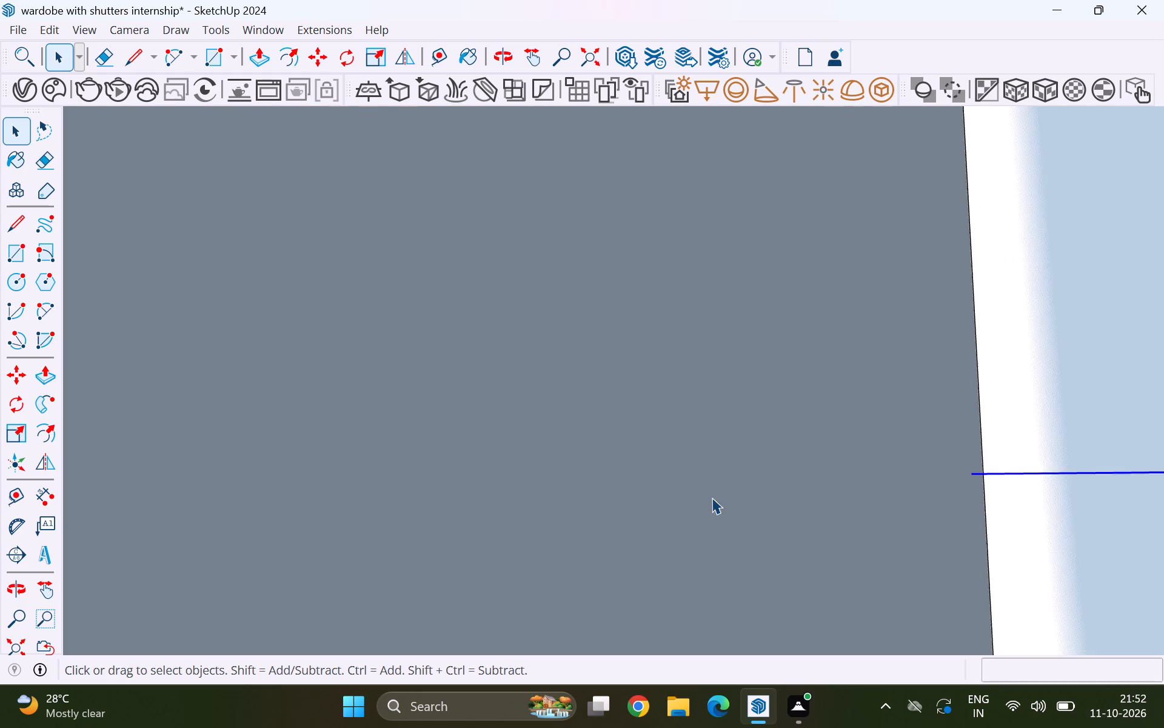
pyautogui.click(14, 637)
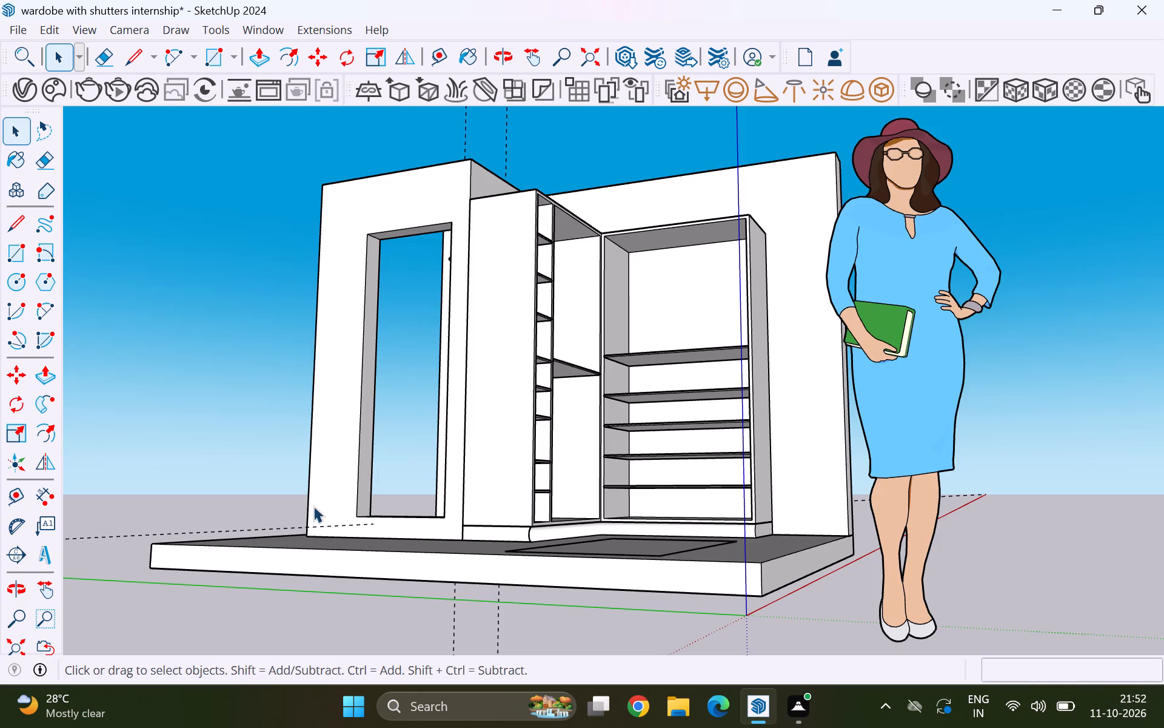
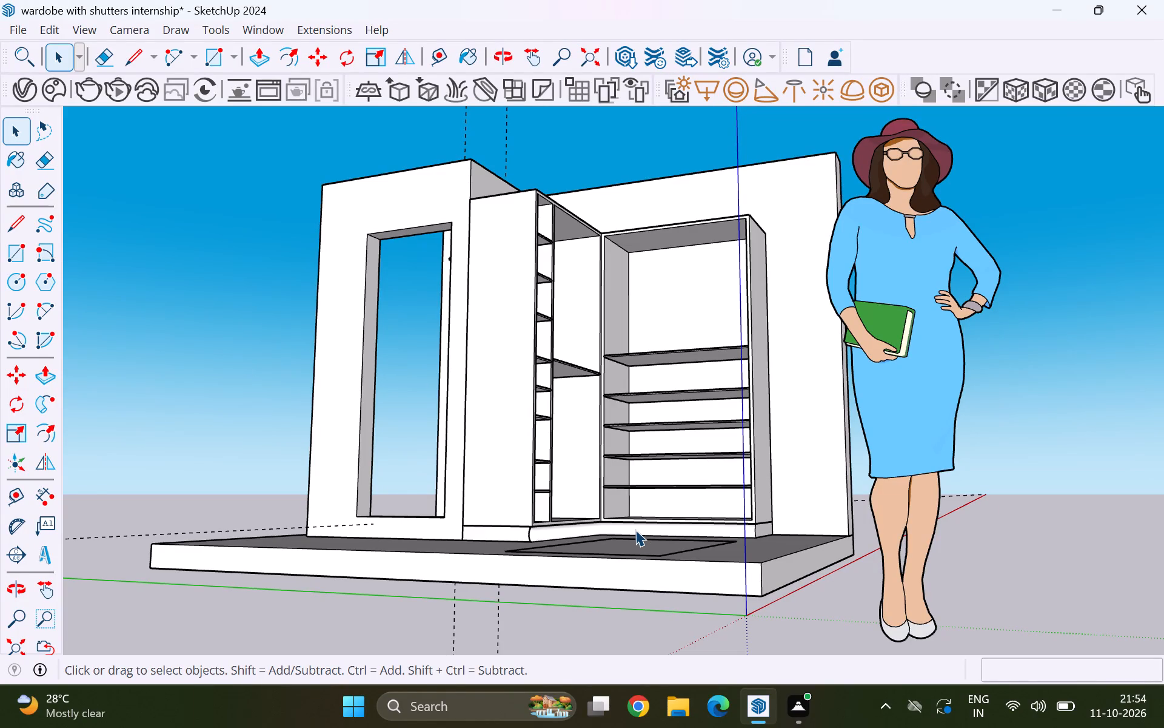
# Undo the last four changes to the shower hose's placement beside the slide rail.
pyautogui.scroll(-3, 610, 438)
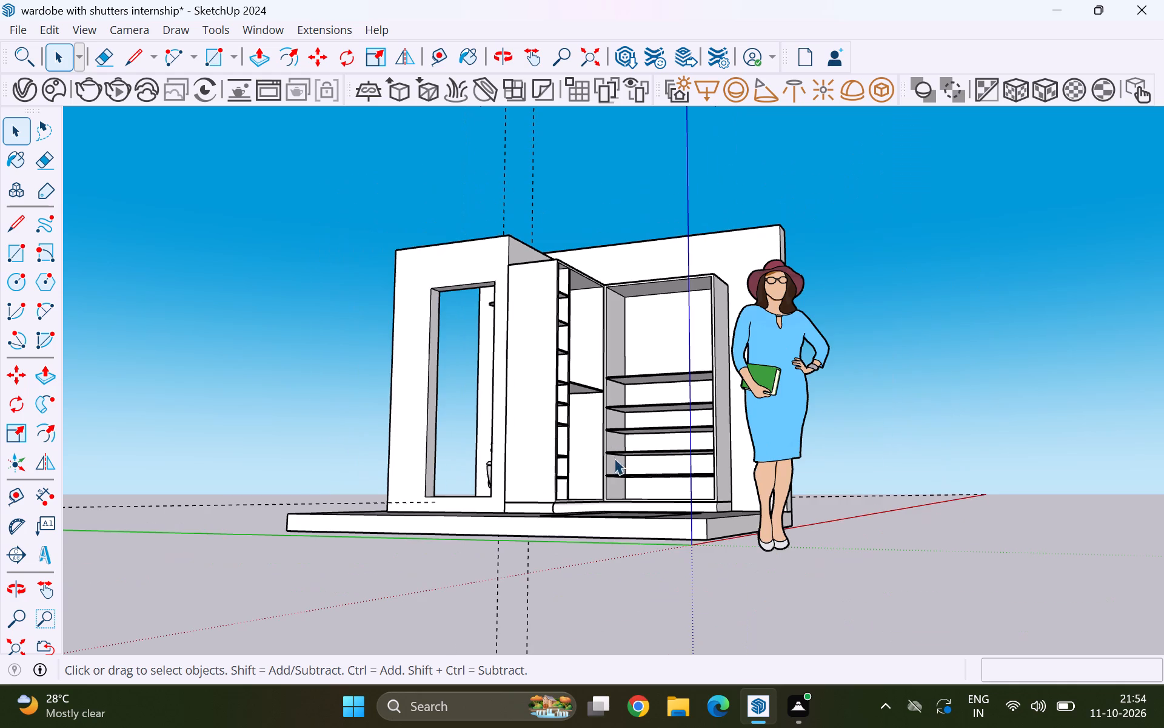
pyautogui.moveTo(624, 451); pyautogui.dragTo(1004, 575, button='middle')
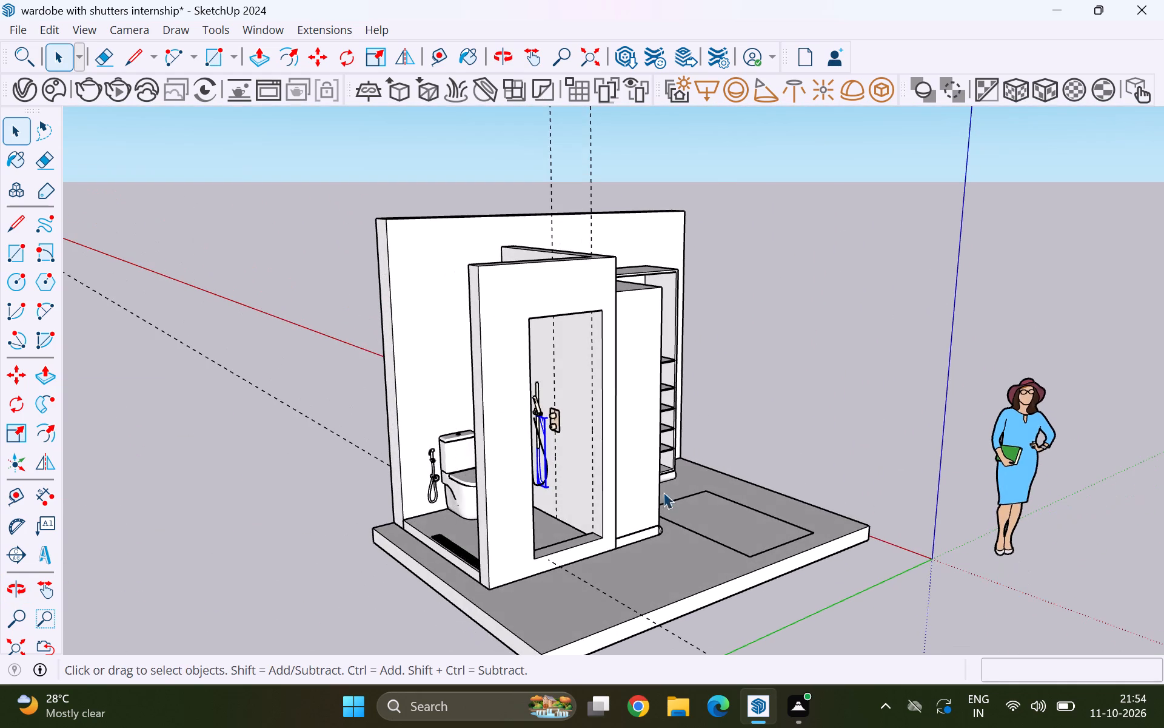
pyautogui.scroll(4, 551, 394)
pyautogui.scroll(20, 548, 422)
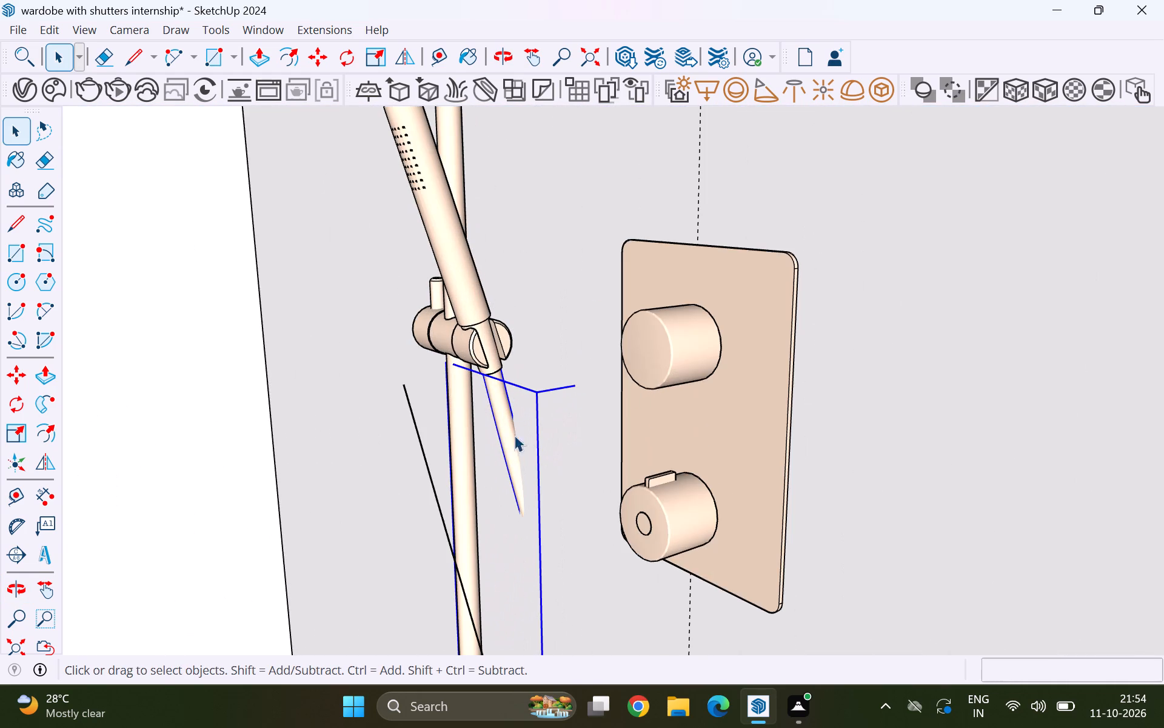
pyautogui.scroll(-14, 526, 434)
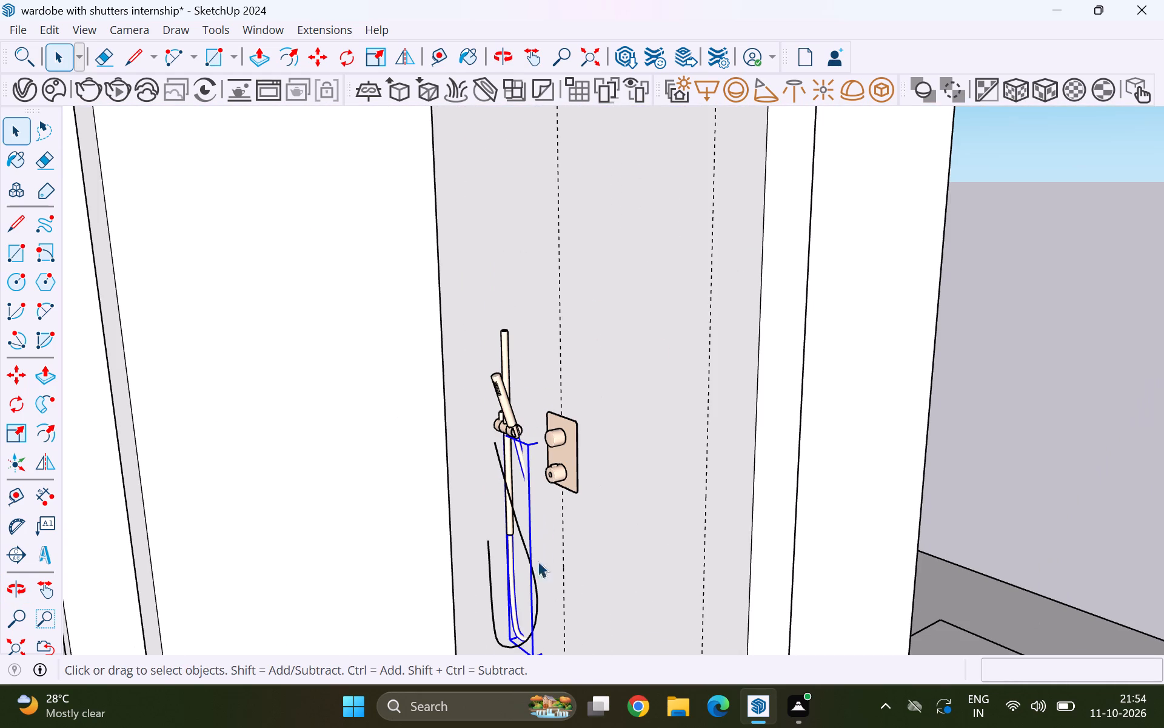
pyautogui.hotkey('ctrl', 'z')
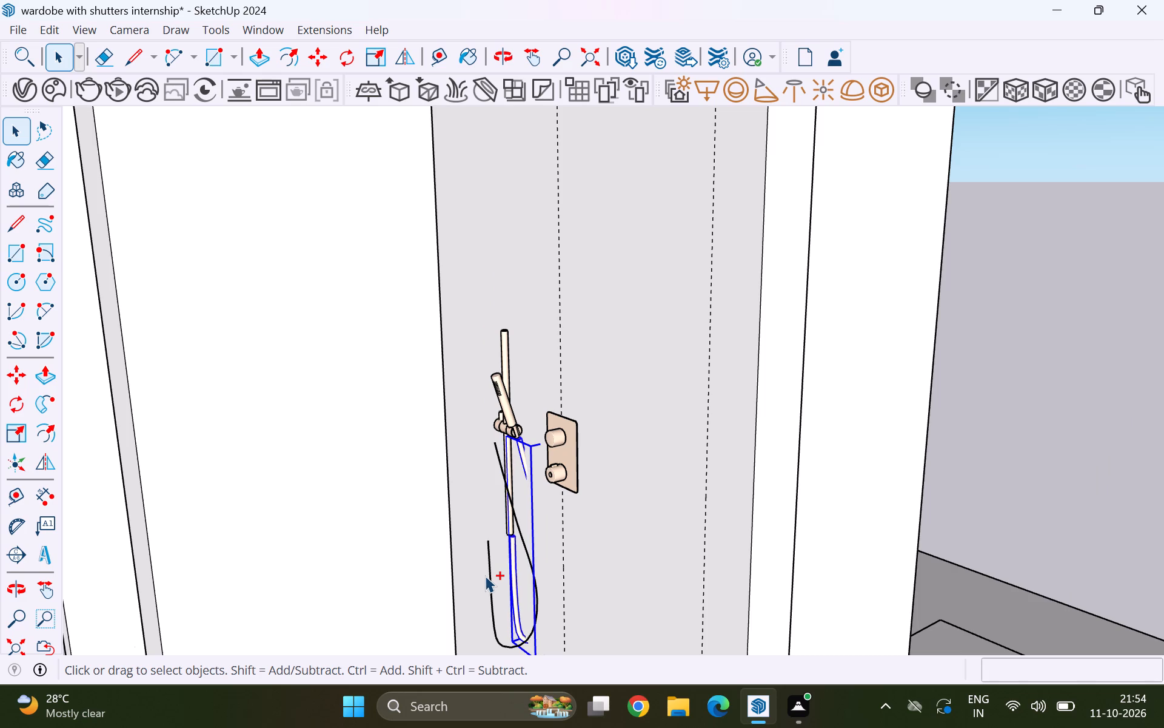
pyautogui.hotkey('ctrl', 'z')
pyautogui.hotkey('ctrl', 'z')
pyautogui.hotkey('ctrl', 'z')
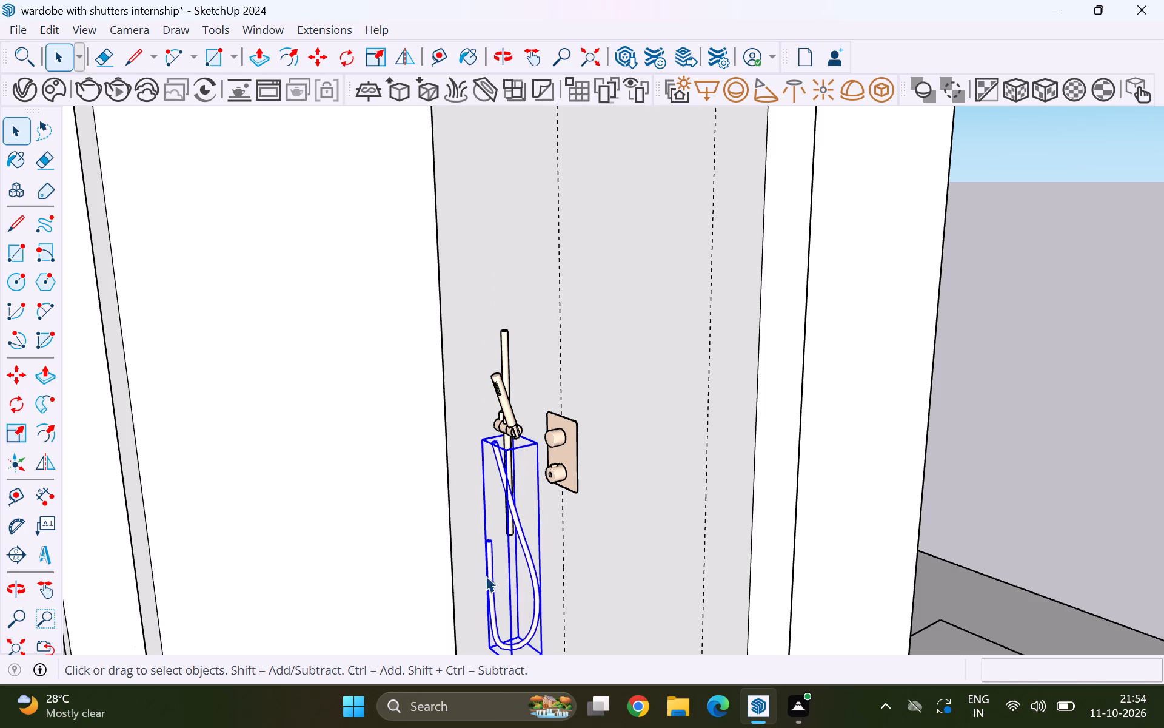
# Move the shower hose about 3 1/4" so its short open end meets the lower end of the slide rail.
pyautogui.moveTo(477, 580); pyautogui.dragTo(721, 596, button='middle')
pyautogui.scroll(4, 600, 492)
pyautogui.scroll(1, 532, 636)
pyautogui.moveTo(533, 636); pyautogui.dragTo(675, 608, button='middle')
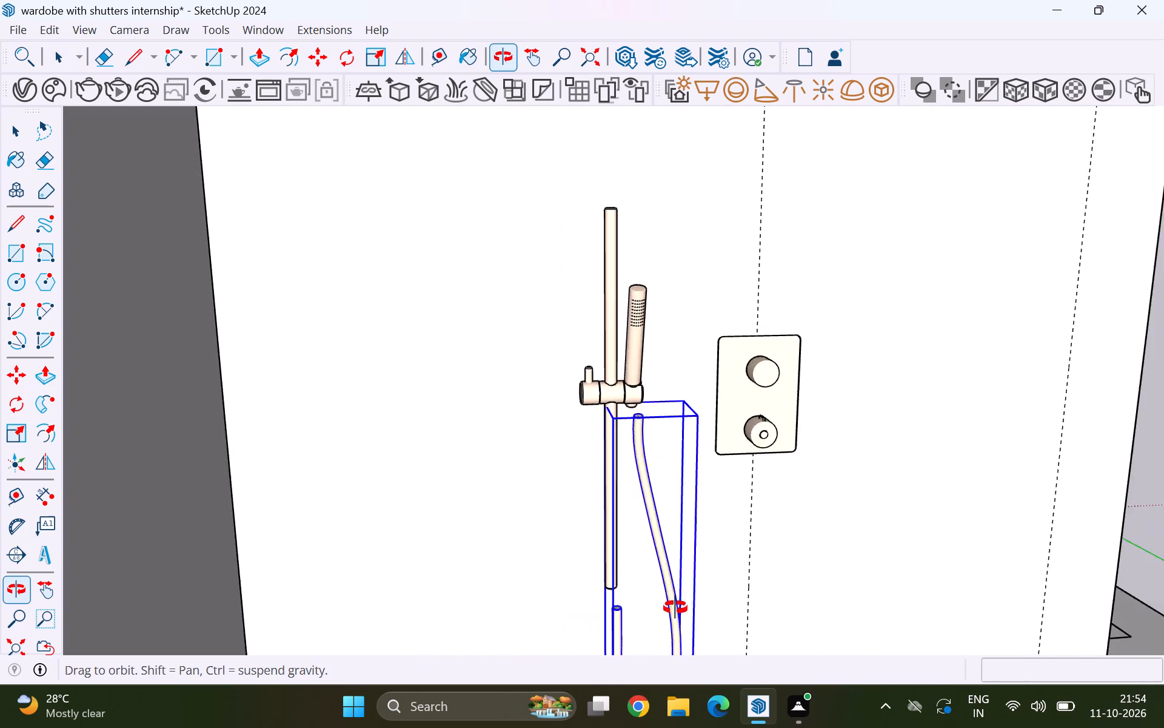
pyautogui.moveTo(675, 608); pyautogui.dragTo(728, 594, button='middle')
pyautogui.scroll(3, 606, 609)
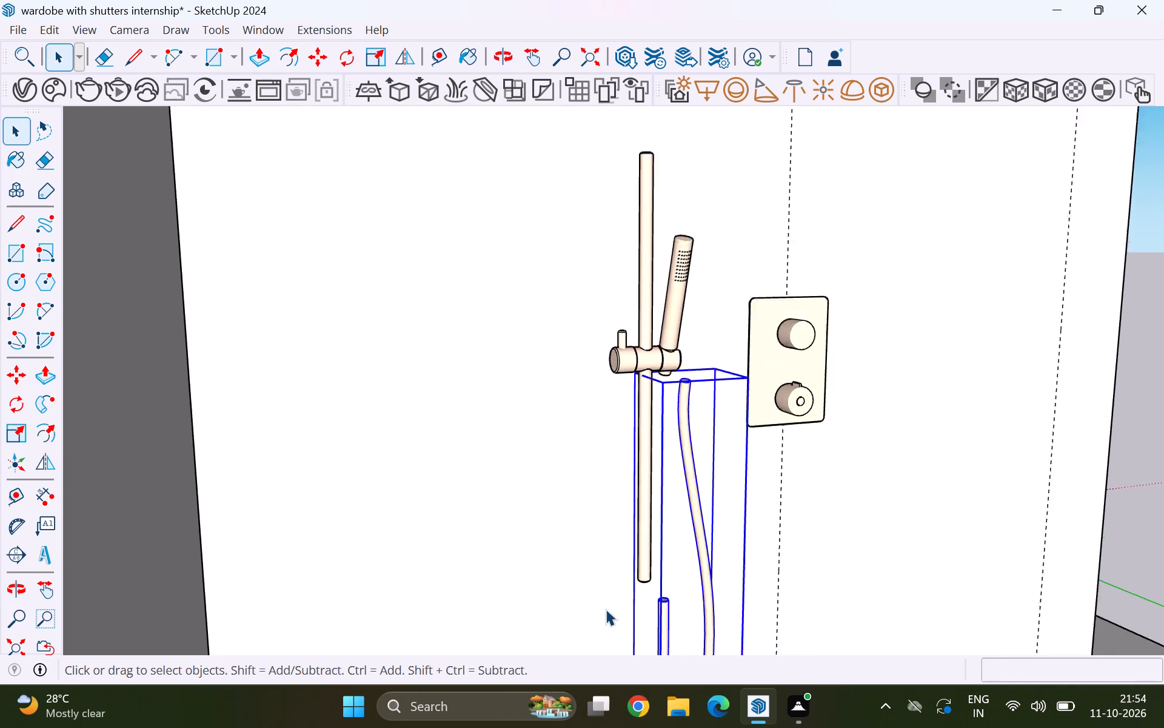
pyautogui.scroll(2, 606, 609)
pyautogui.scroll(4, 667, 590)
pyautogui.moveTo(656, 594); pyautogui.dragTo(721, 612, button='middle')
pyautogui.scroll(1, 656, 594)
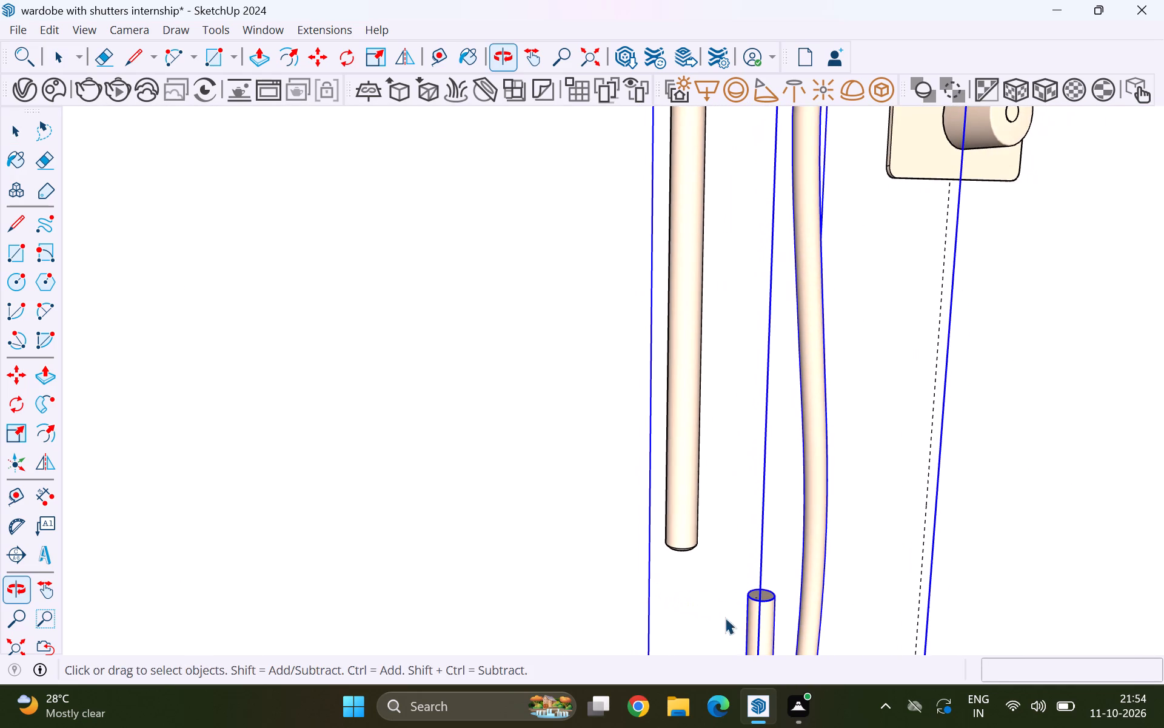
pyautogui.middleClick(762, 627)
pyautogui.scroll(1, 612, 589)
pyautogui.moveTo(612, 589); pyautogui.dragTo(658, 604, button='middle')
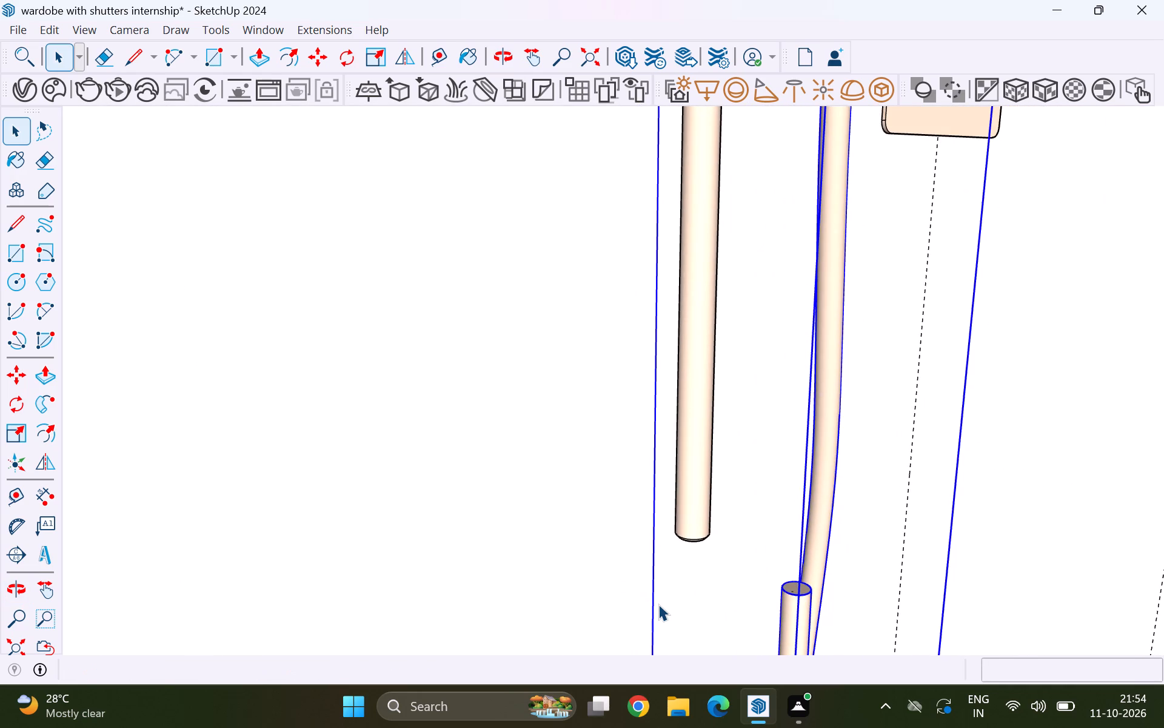
pyautogui.press('m')
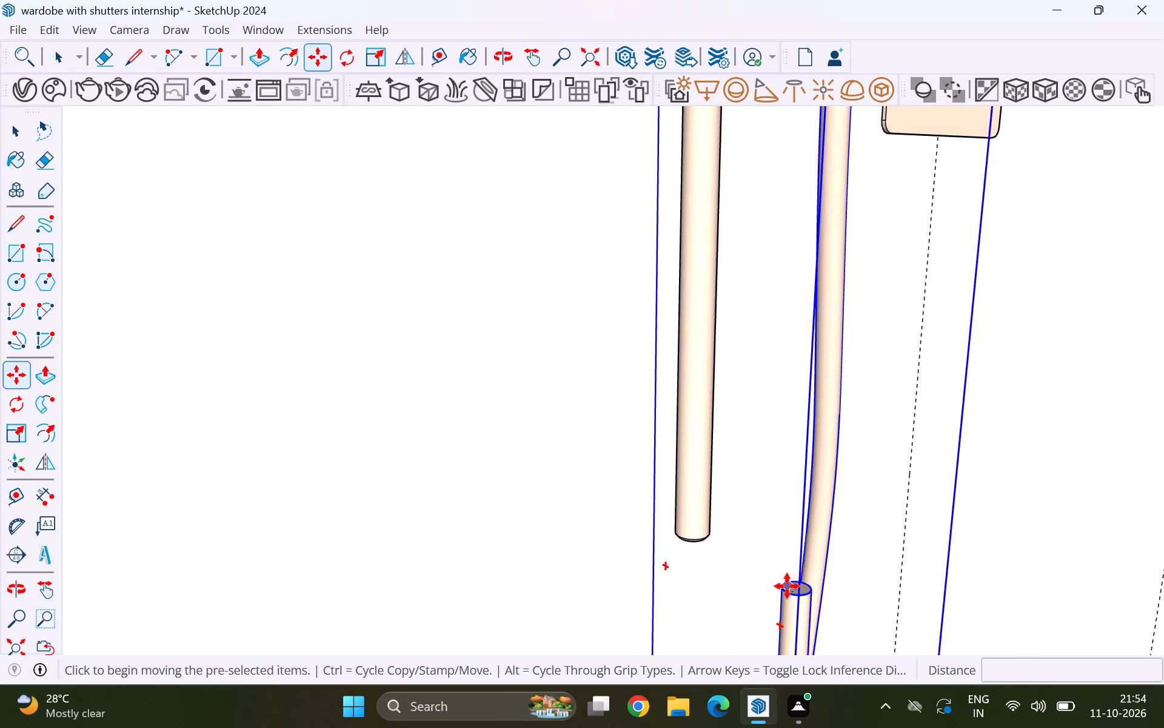
pyautogui.click(782, 585)
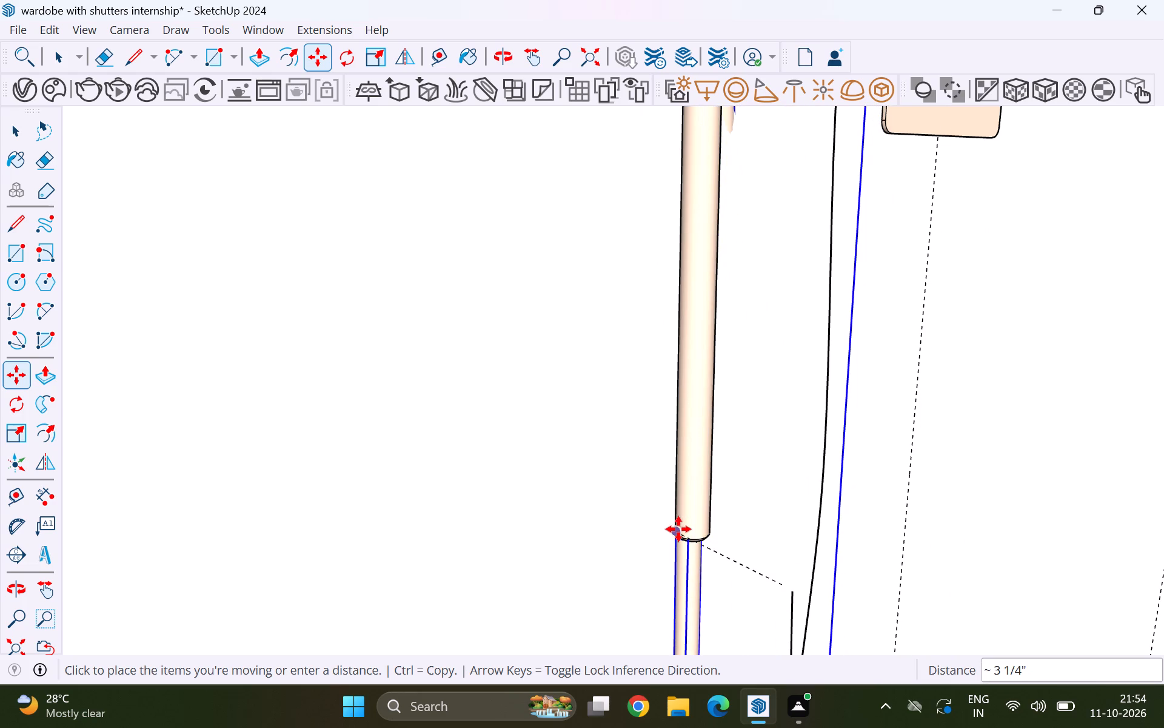
pyautogui.click(678, 529)
pyautogui.scroll(5, 703, 564)
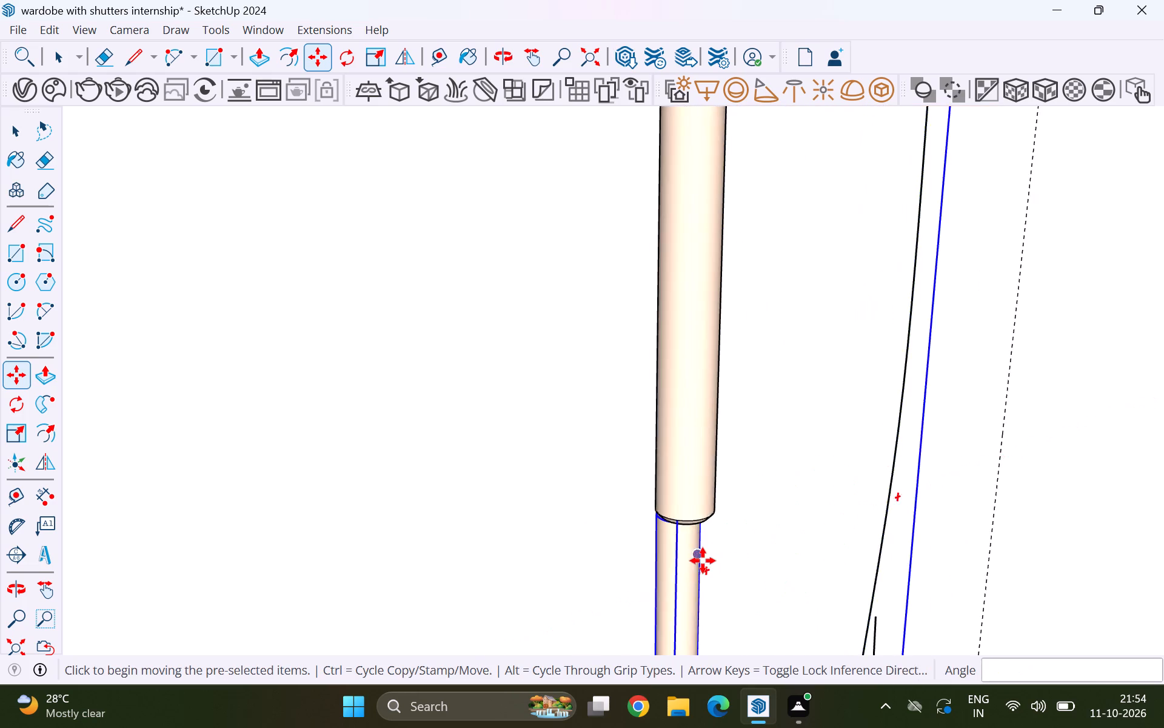
pyautogui.scroll(3, 703, 561)
pyautogui.press('space')
# Delete the loose hose-shaped path curve beside the slide rail on the shower wall.
pyautogui.scroll(-9, 704, 552)
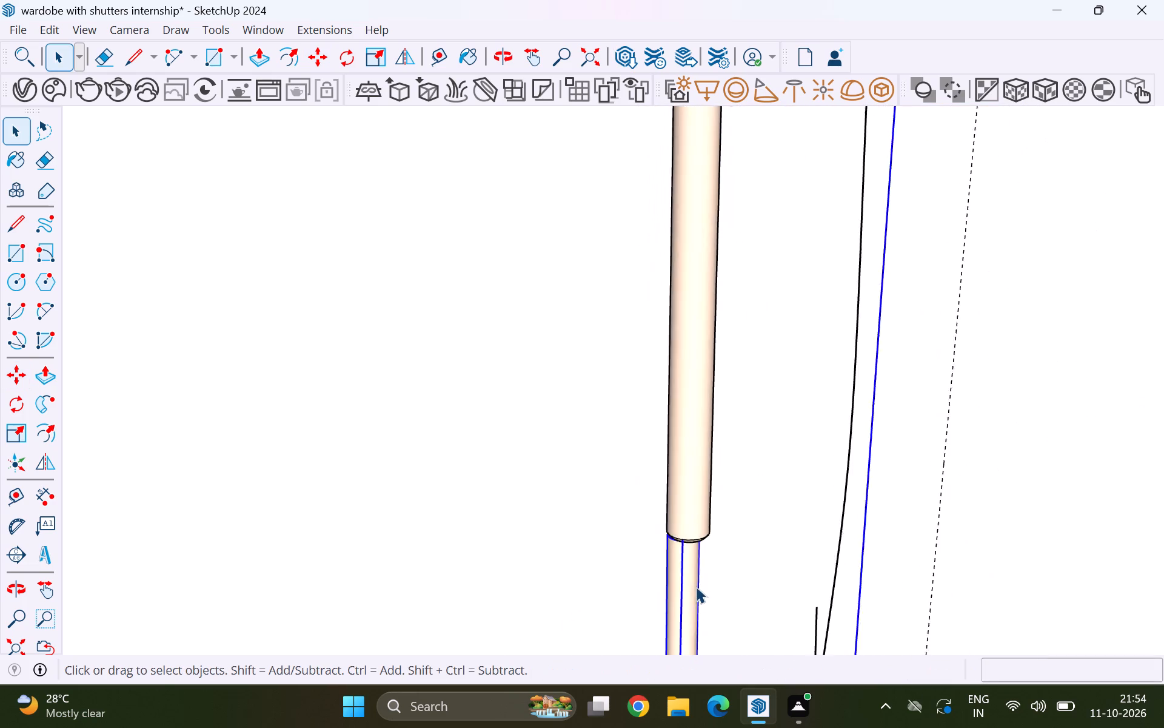
pyautogui.scroll(-14, 696, 587)
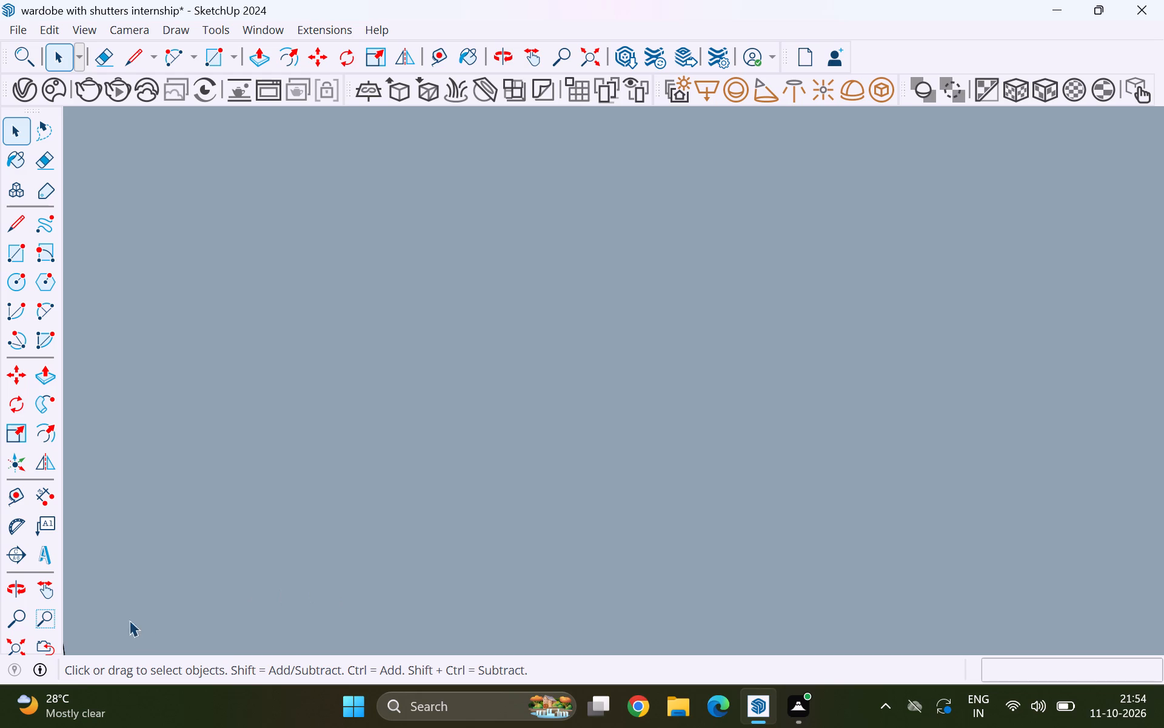
pyautogui.click(6, 648)
pyautogui.moveTo(704, 476); pyautogui.dragTo(701, 477, button='middle')
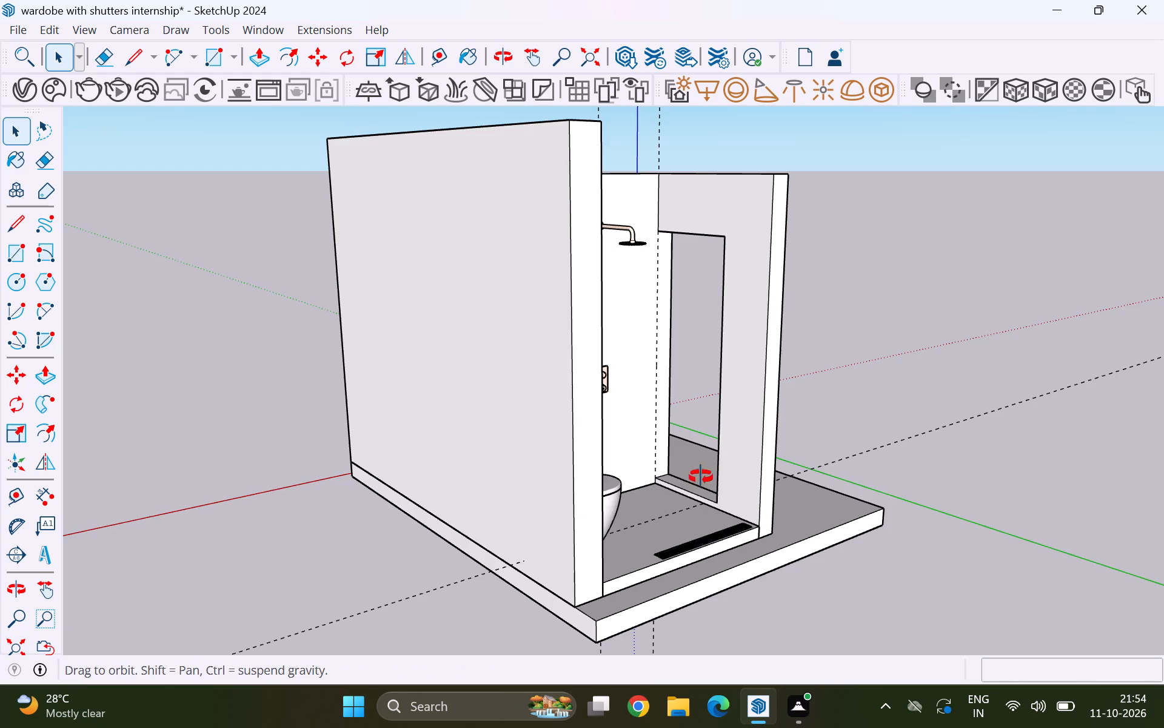
pyautogui.moveTo(701, 477); pyautogui.dragTo(112, 509, button='middle')
pyautogui.scroll(13, 694, 411)
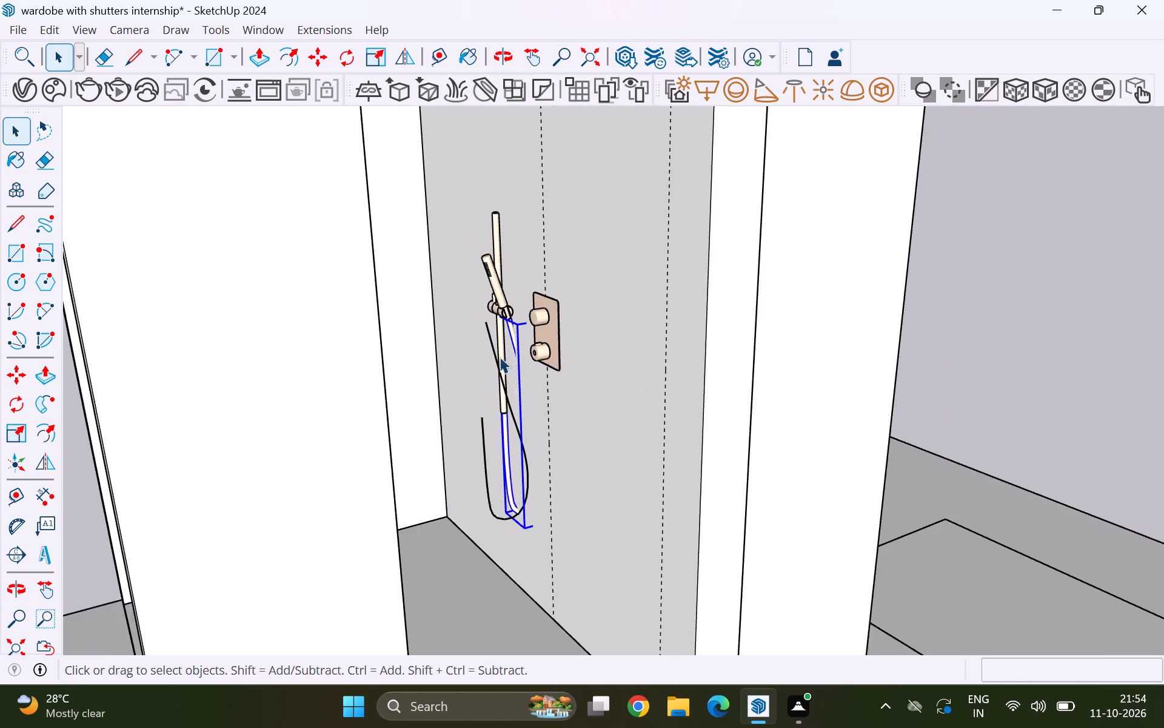
pyautogui.scroll(1, 500, 357)
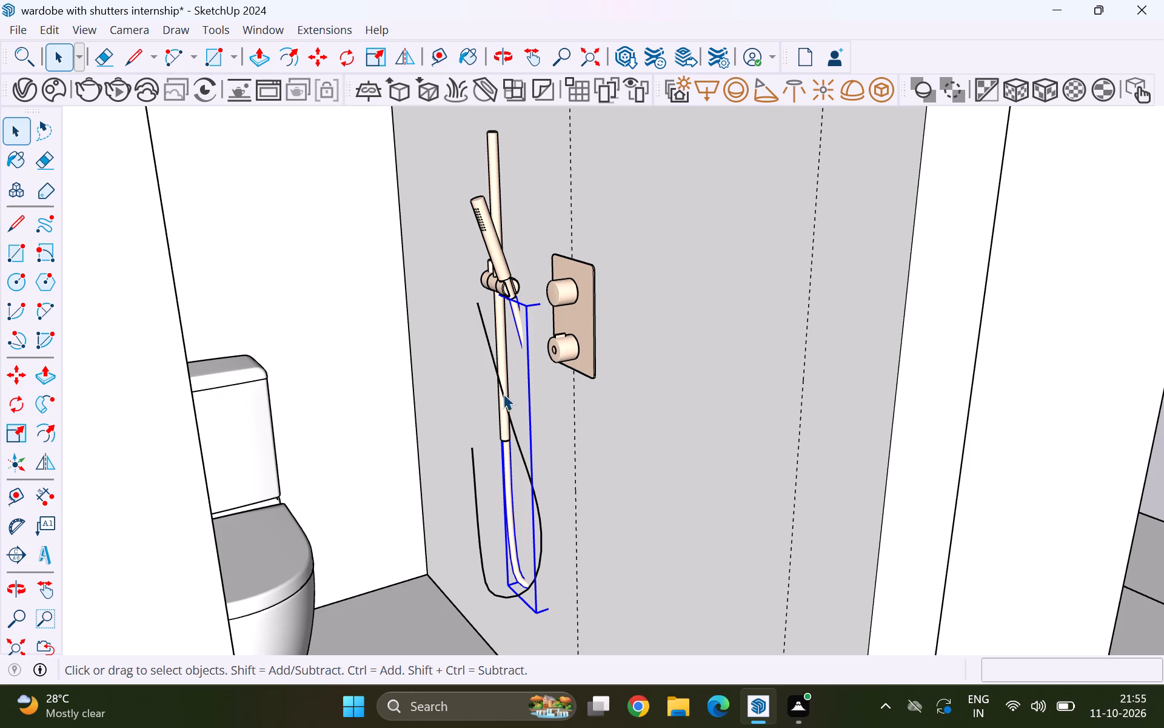
pyautogui.scroll(4, 493, 433)
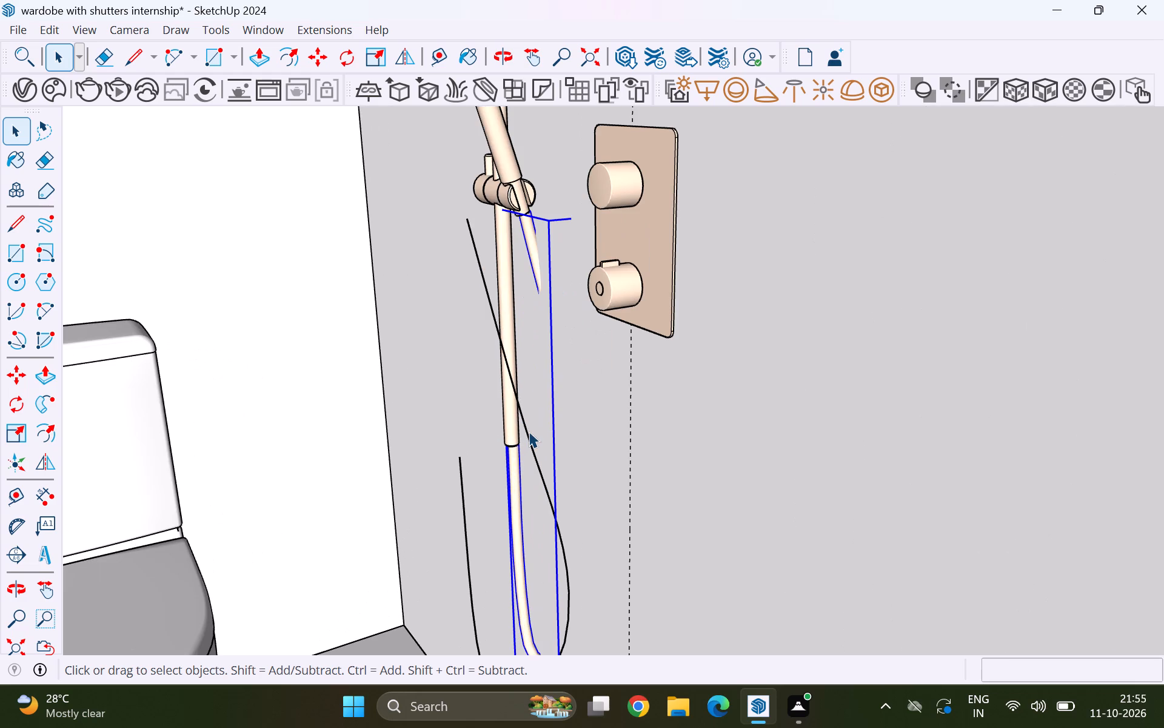
pyautogui.click(529, 431)
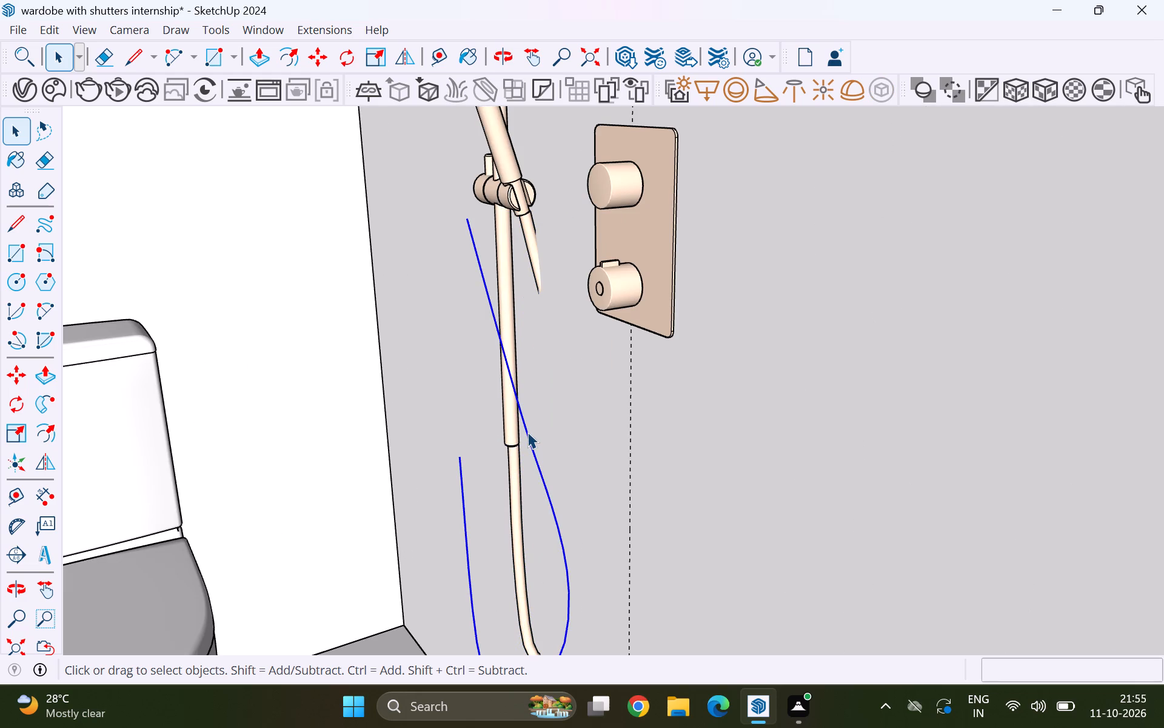
pyautogui.press('Delete')
# Move the shower hose about 3 3/16" along the green axis, out from the shower wall.
pyautogui.scroll(-5, 530, 391)
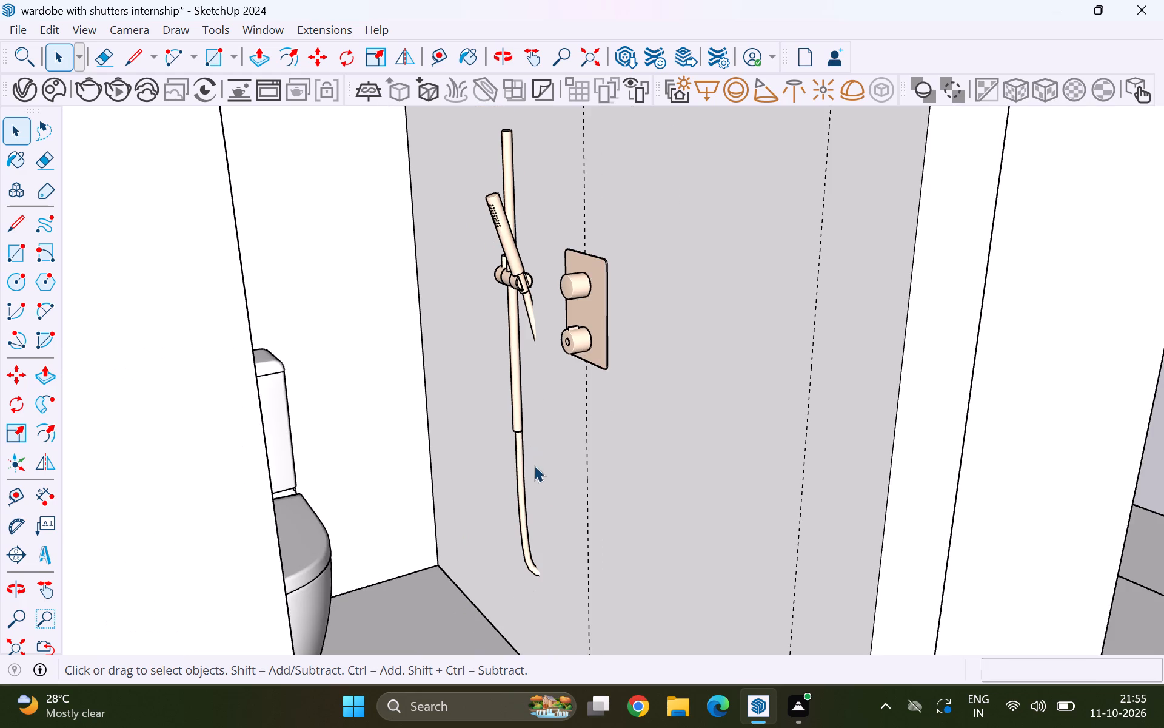
pyautogui.scroll(-2, 540, 449)
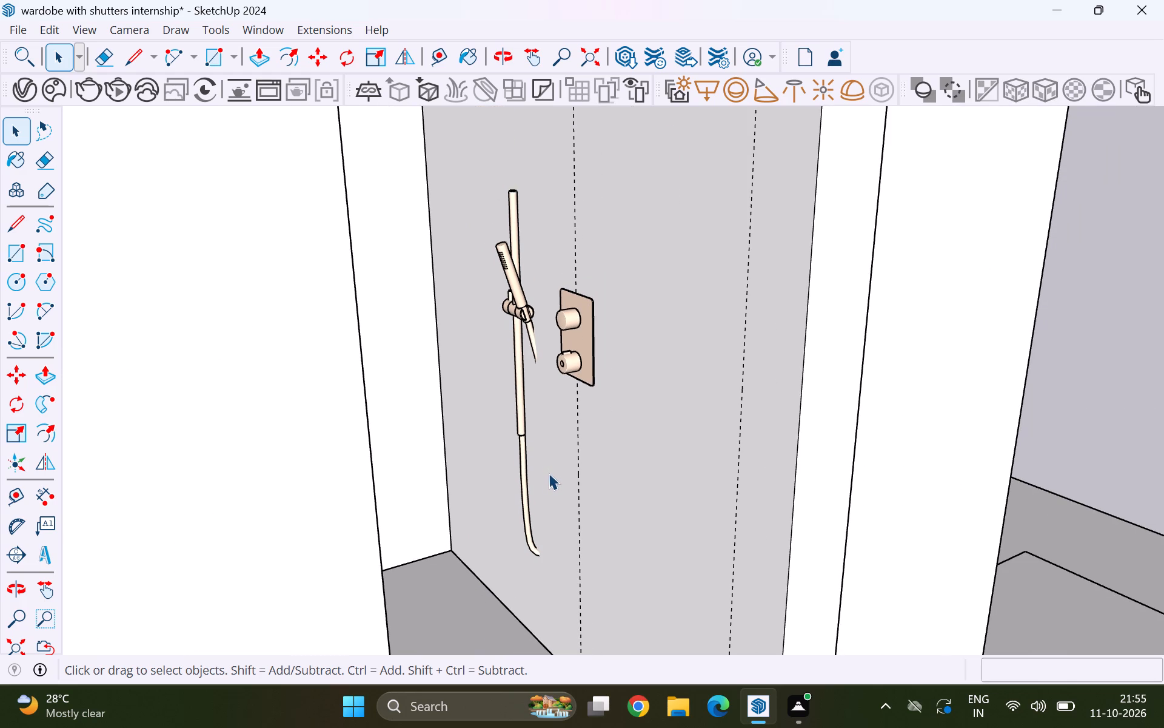
pyautogui.scroll(-5, 549, 473)
pyautogui.moveTo(537, 504); pyautogui.dragTo(550, 504, button='middle')
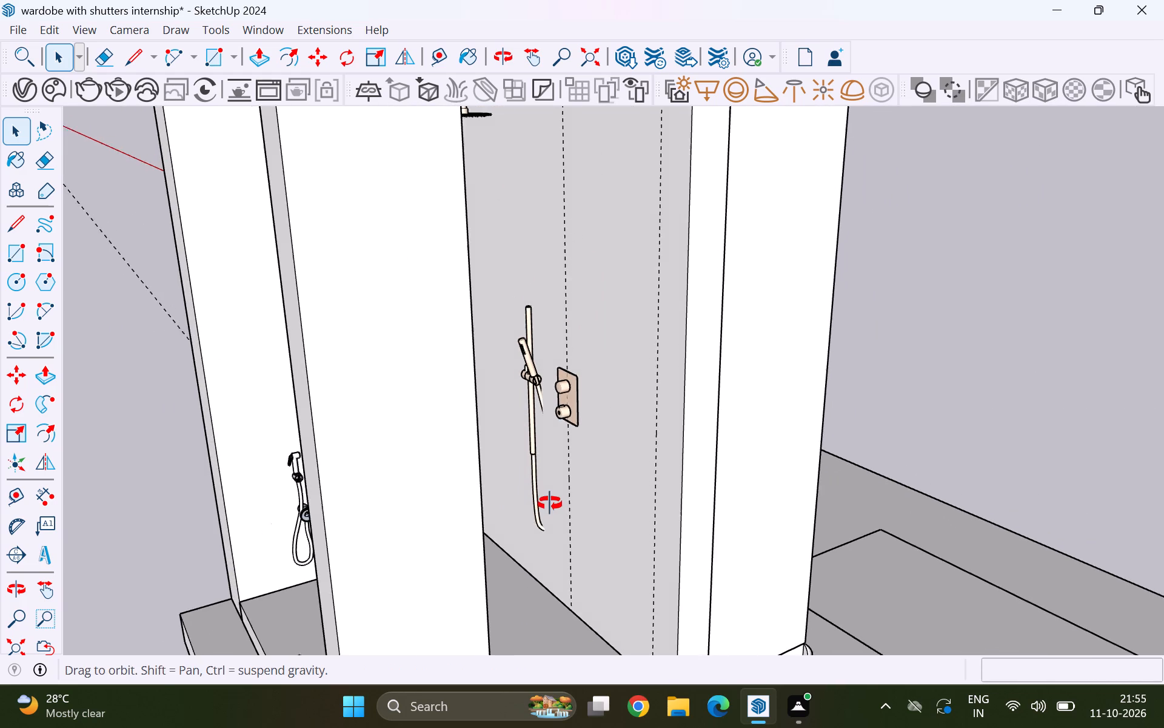
pyautogui.moveTo(550, 504); pyautogui.dragTo(535, 516, button='middle')
pyautogui.scroll(10, 537, 516)
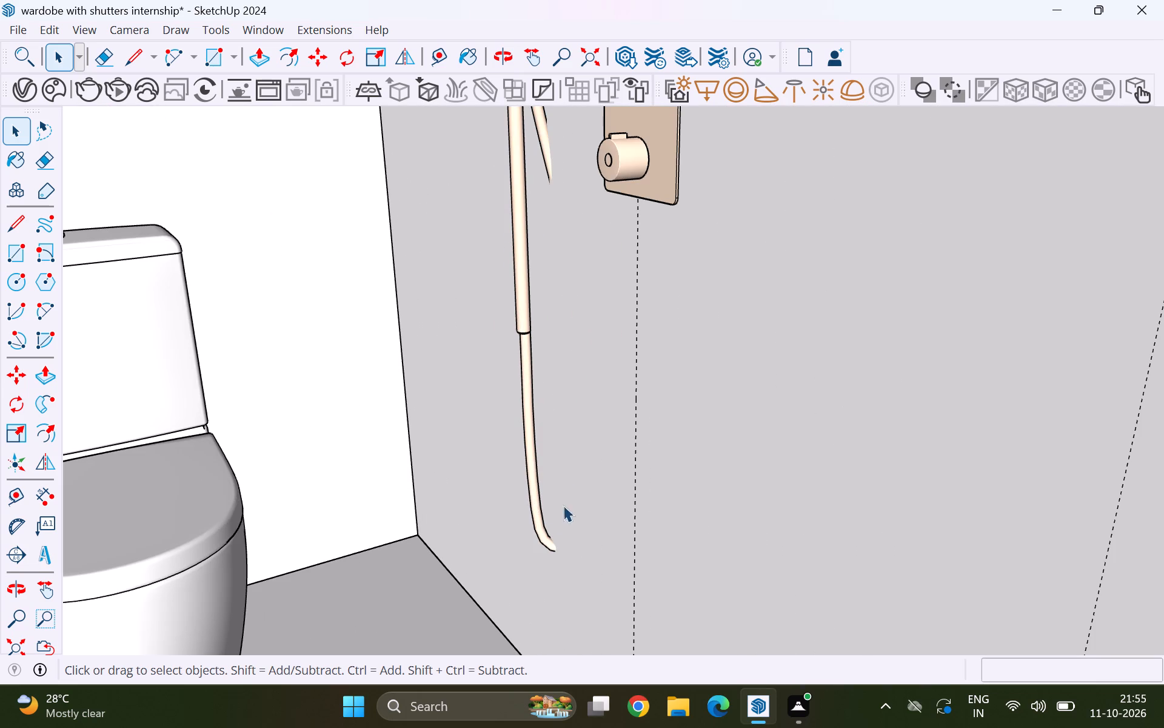
pyautogui.click(550, 167)
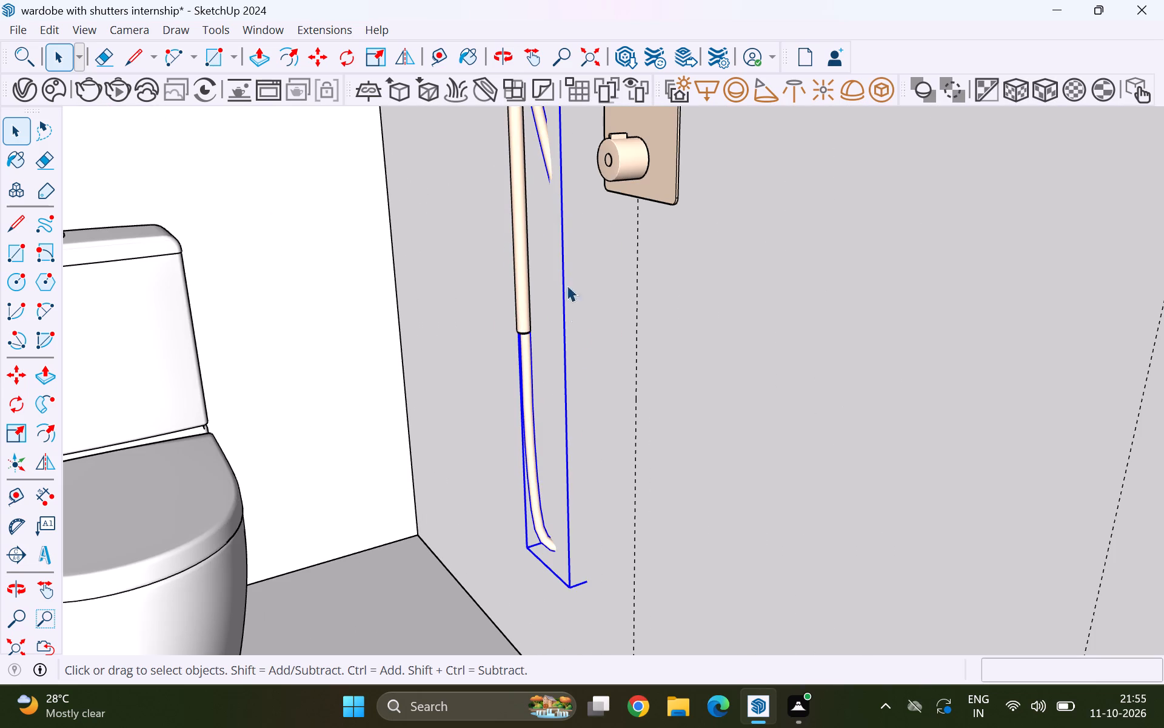
pyautogui.scroll(-5, 581, 484)
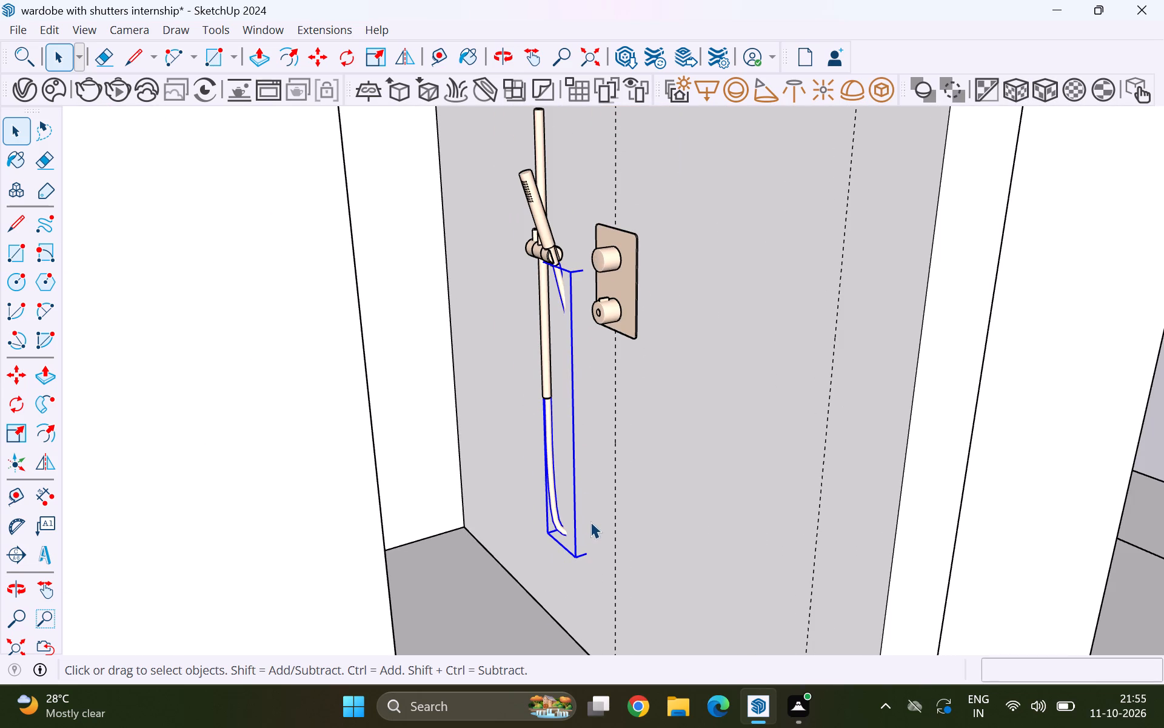
pyautogui.moveTo(562, 564); pyautogui.dragTo(543, 558, button='middle')
pyautogui.middleClick(543, 559)
pyautogui.press('m')
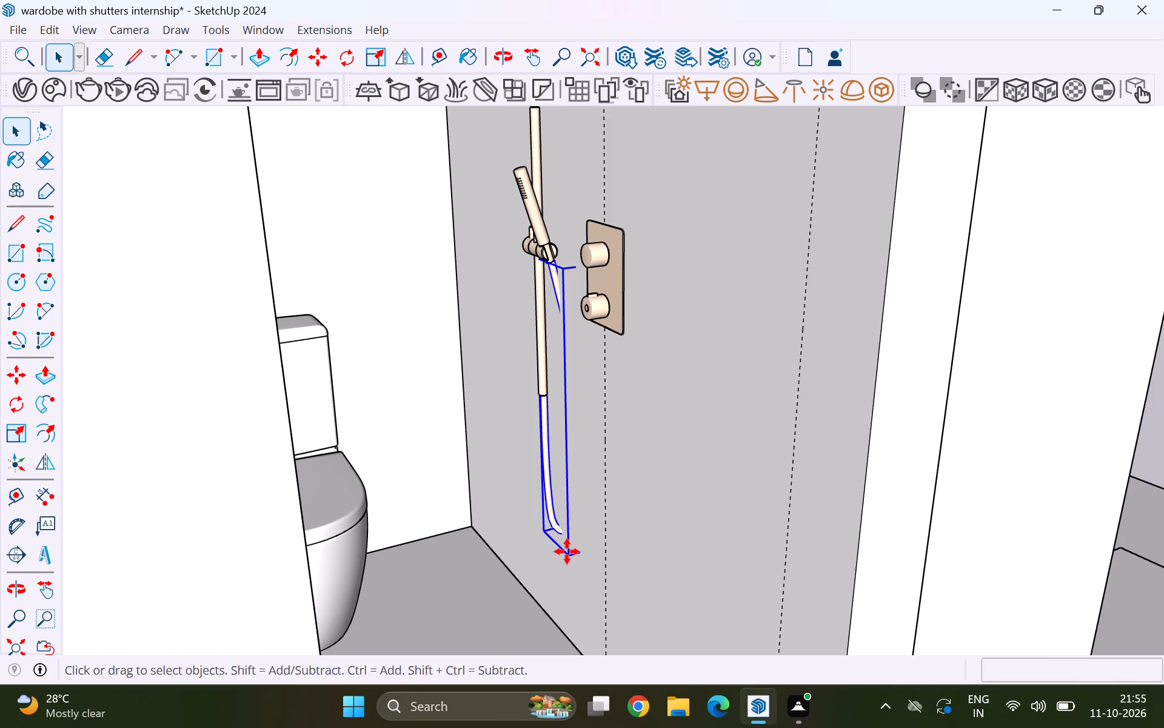
pyautogui.click(567, 551)
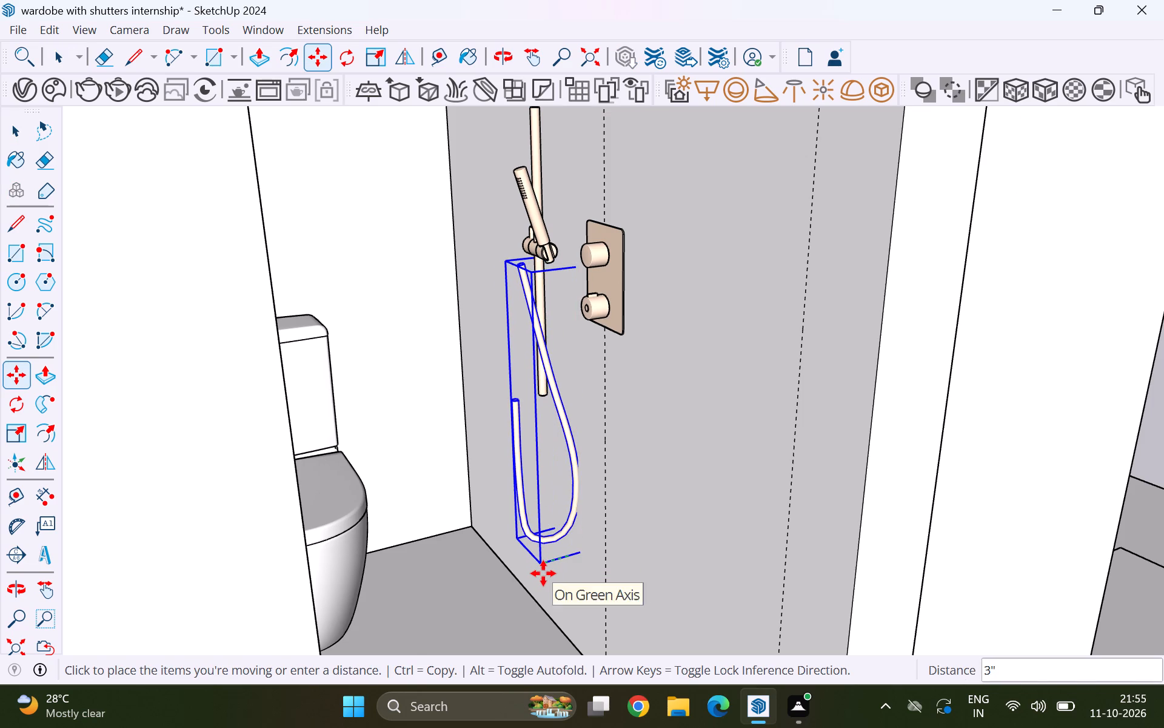
pyautogui.click(541, 575)
pyautogui.press('space')
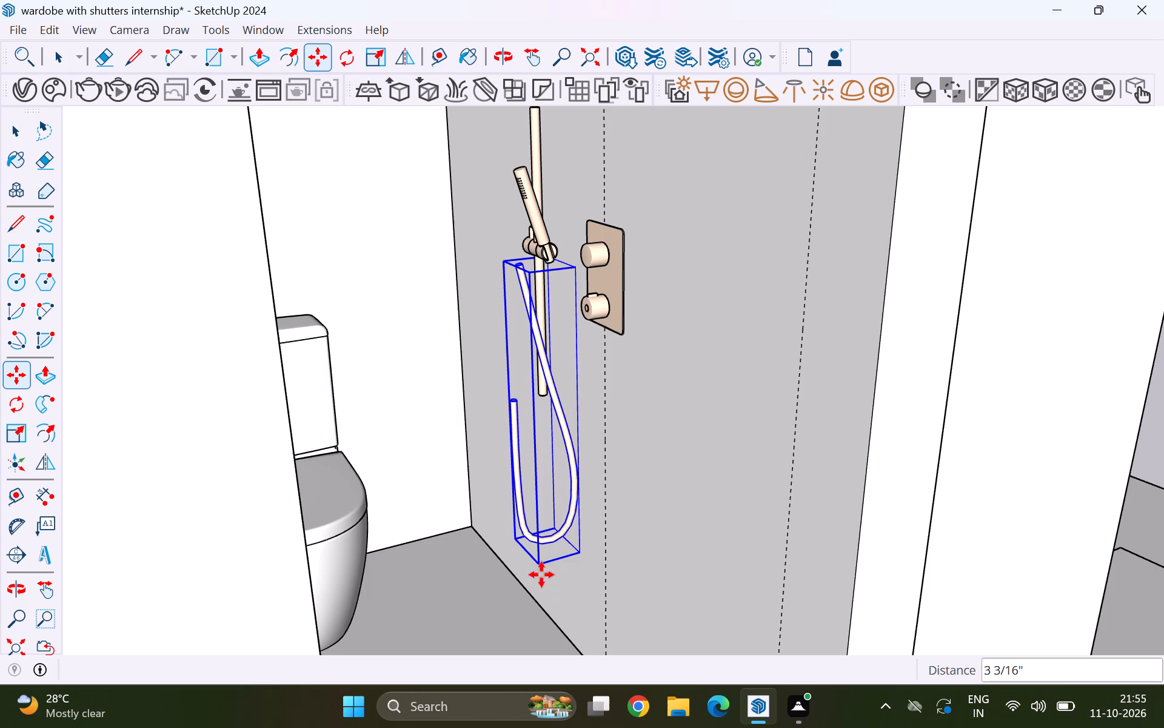
# Examine from several angles how the shower hose's two open ends line up with the hand shower and the slide rail's lower end.
pyautogui.scroll(-13, 552, 573)
pyautogui.click(315, 514)
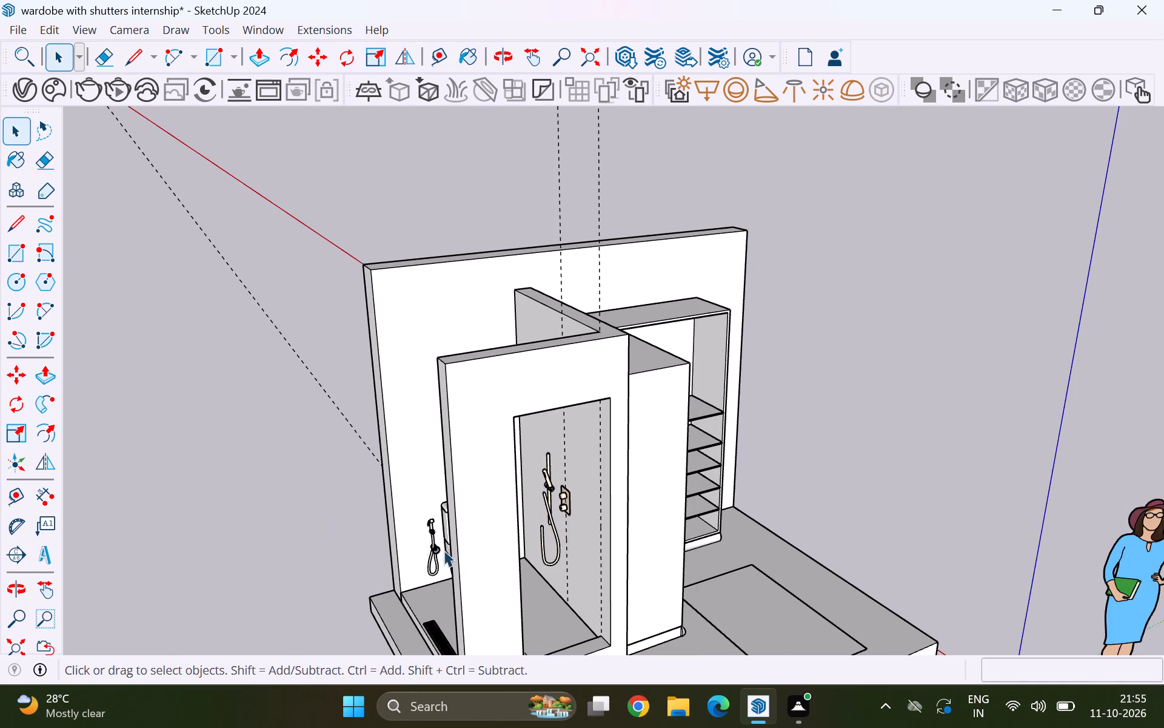
pyautogui.scroll(14, 544, 519)
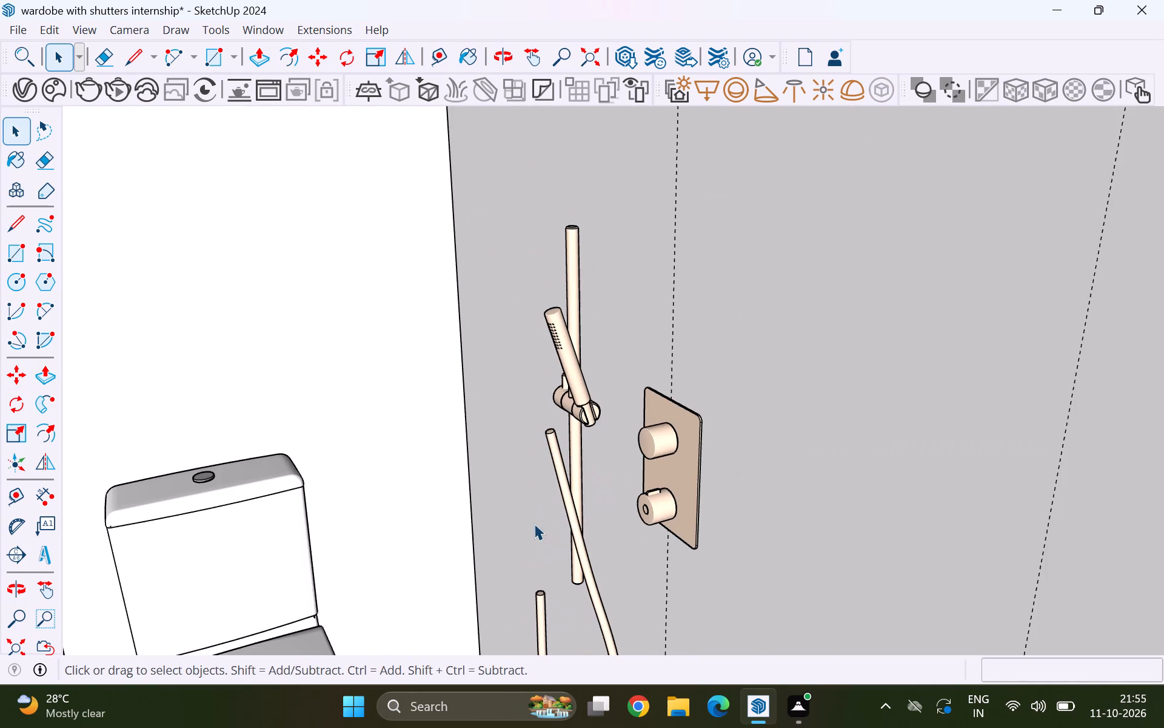
pyautogui.moveTo(531, 527); pyautogui.dragTo(734, 532, button='middle')
pyautogui.scroll(1, 536, 527)
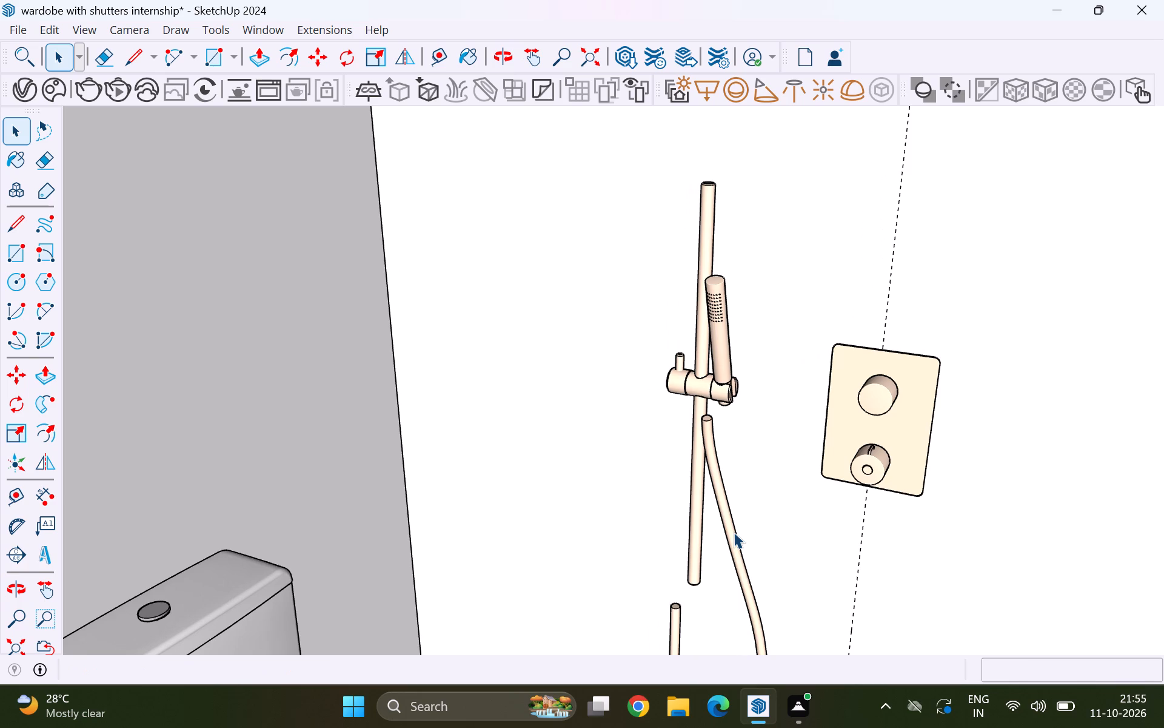
pyautogui.scroll(1, 667, 625)
pyautogui.moveTo(669, 622); pyautogui.dragTo(677, 612, button='middle')
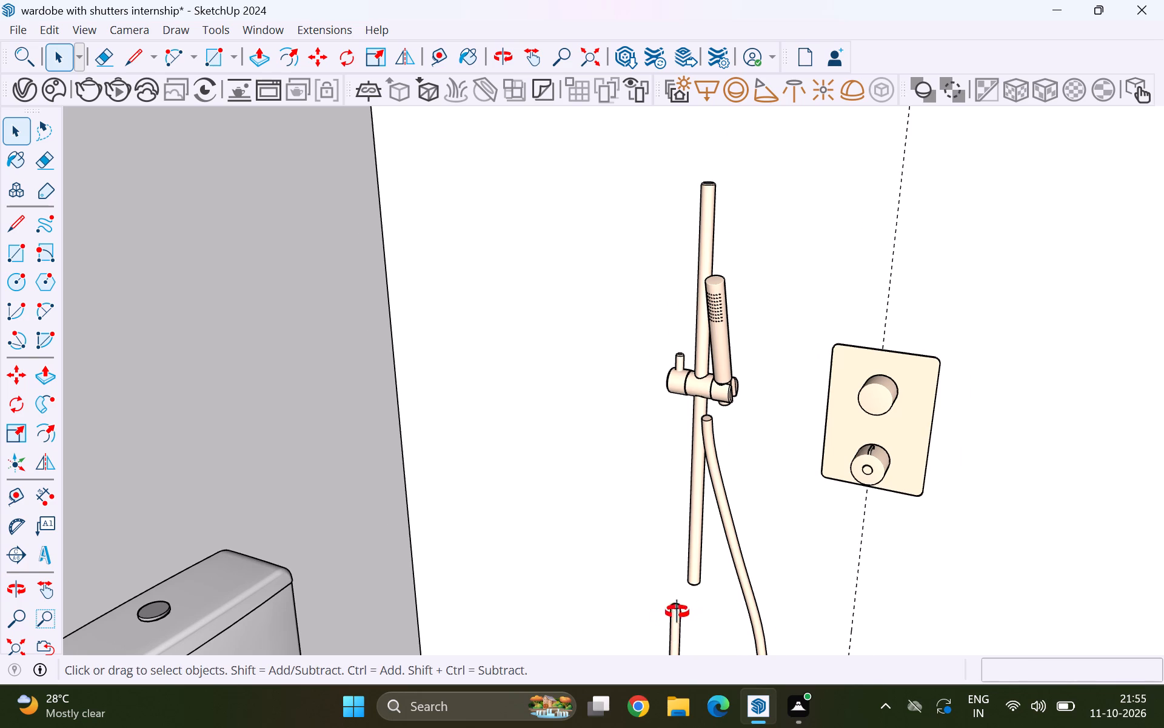
pyautogui.moveTo(677, 612); pyautogui.dragTo(733, 602, button='middle')
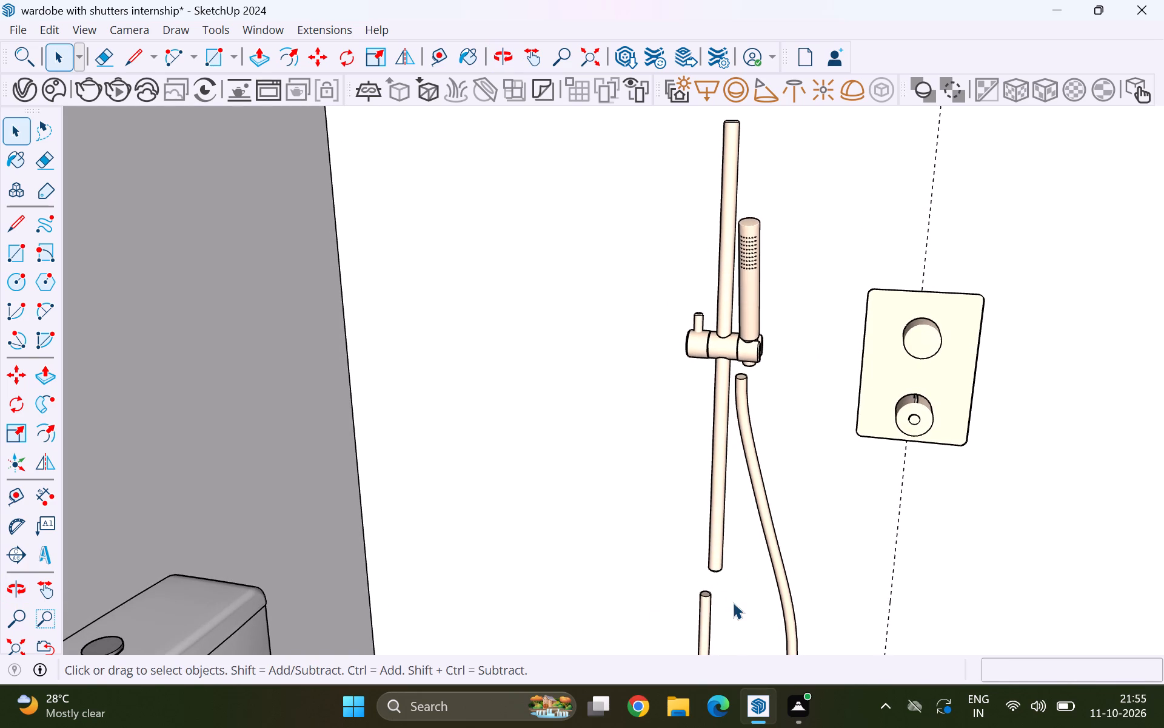
pyautogui.scroll(7, 711, 609)
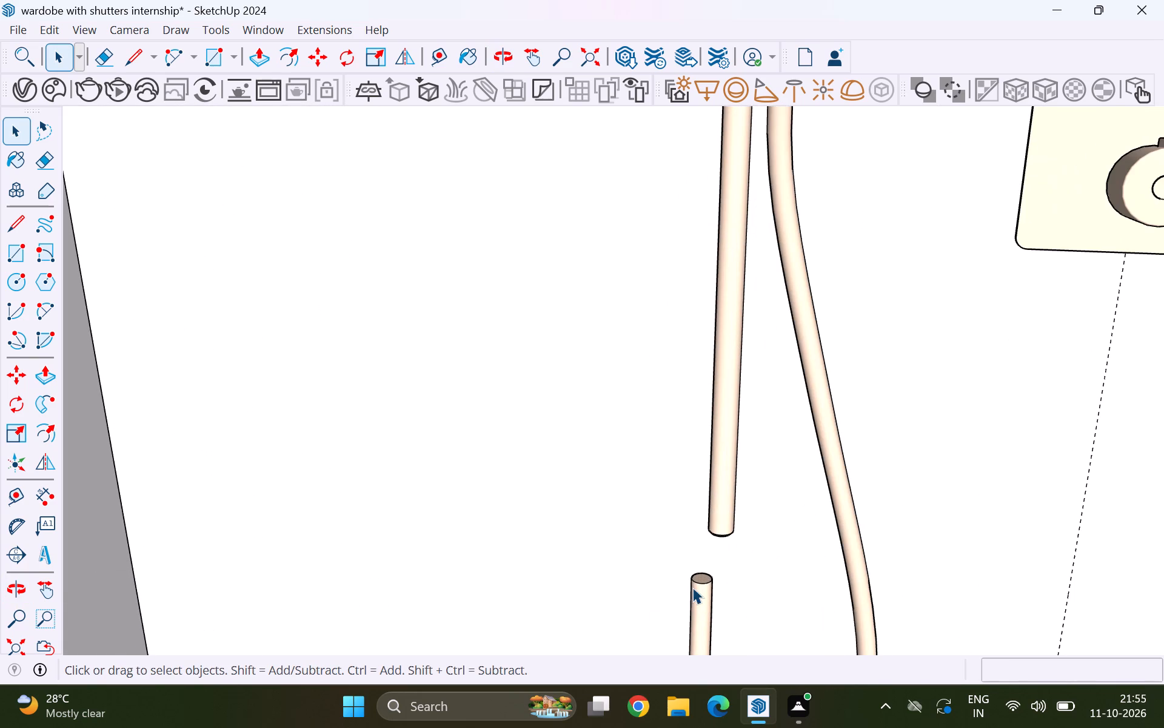
pyautogui.scroll(-4, 718, 598)
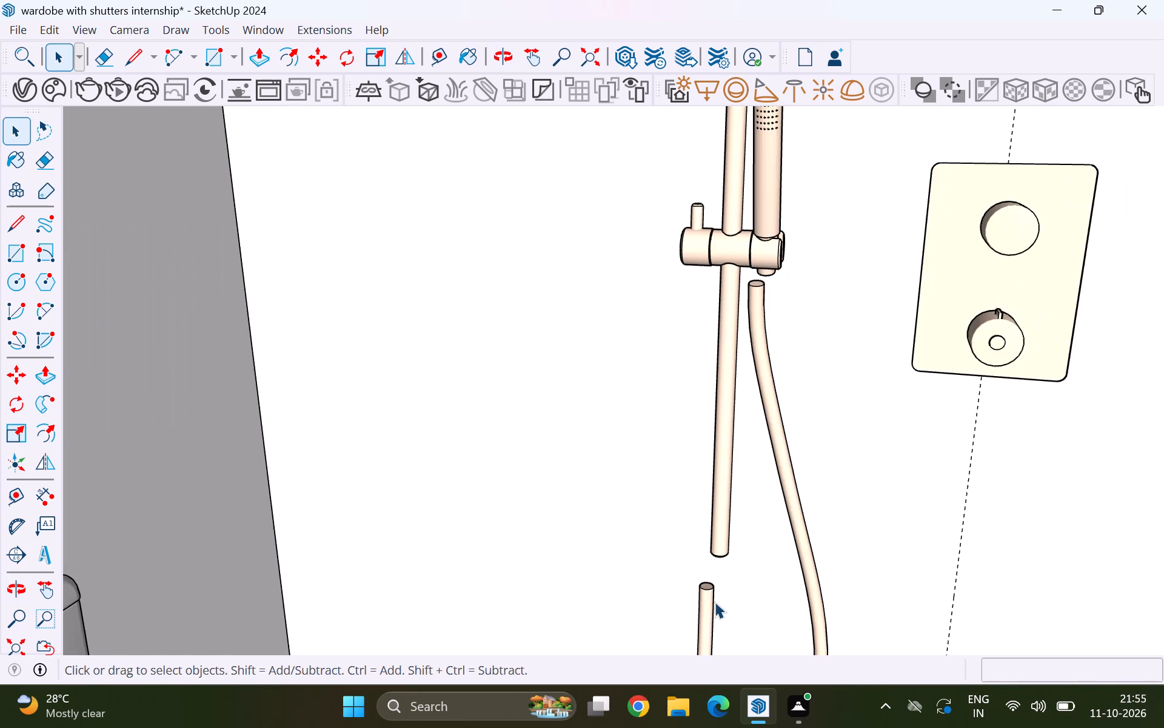
pyautogui.scroll(-7, 715, 601)
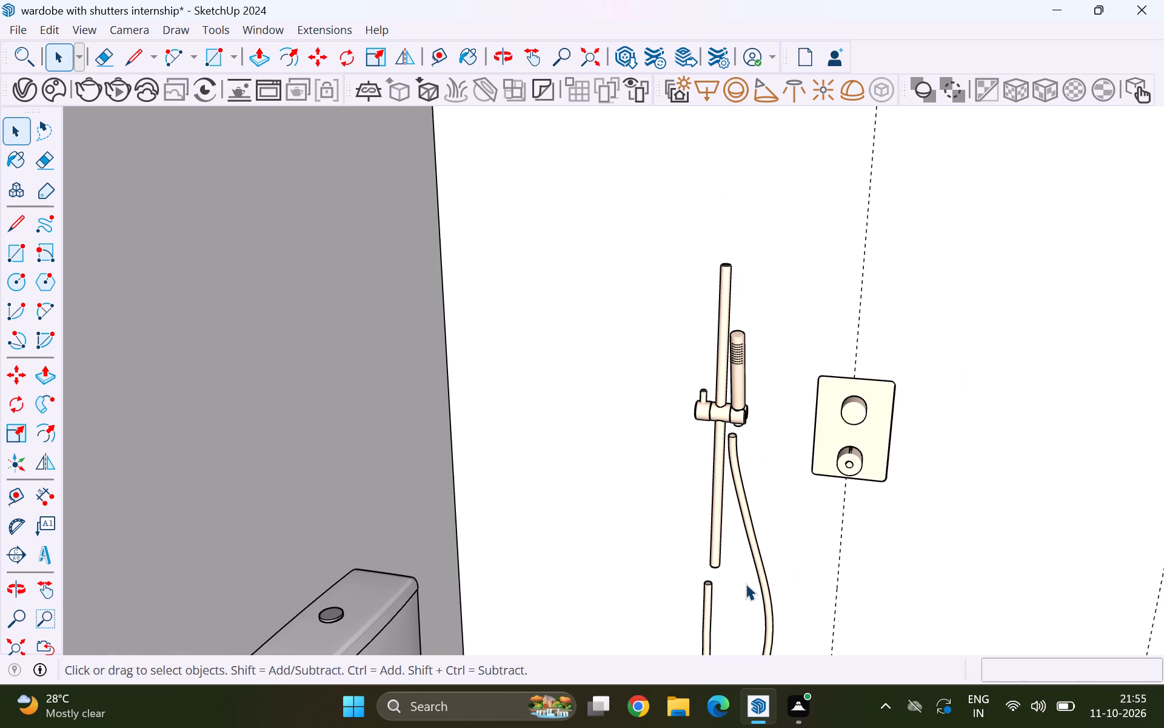
pyautogui.moveTo(745, 585); pyautogui.dragTo(733, 599, button='middle')
pyautogui.scroll(9, 729, 589)
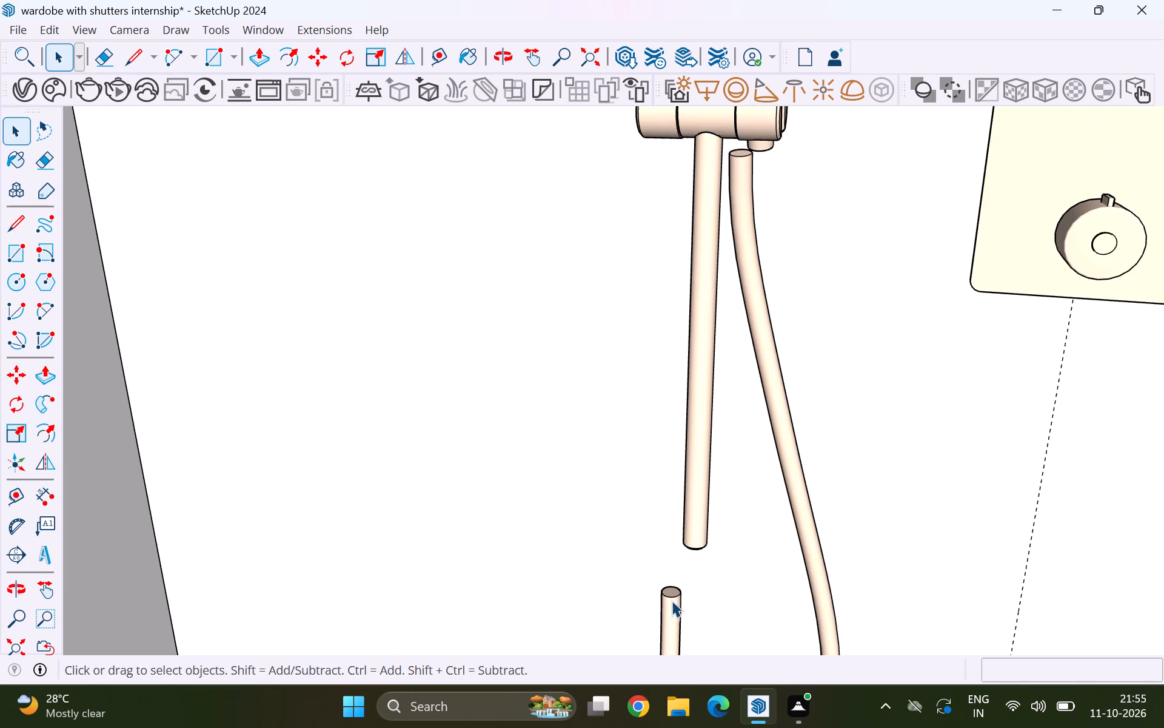
pyautogui.scroll(9, 666, 596)
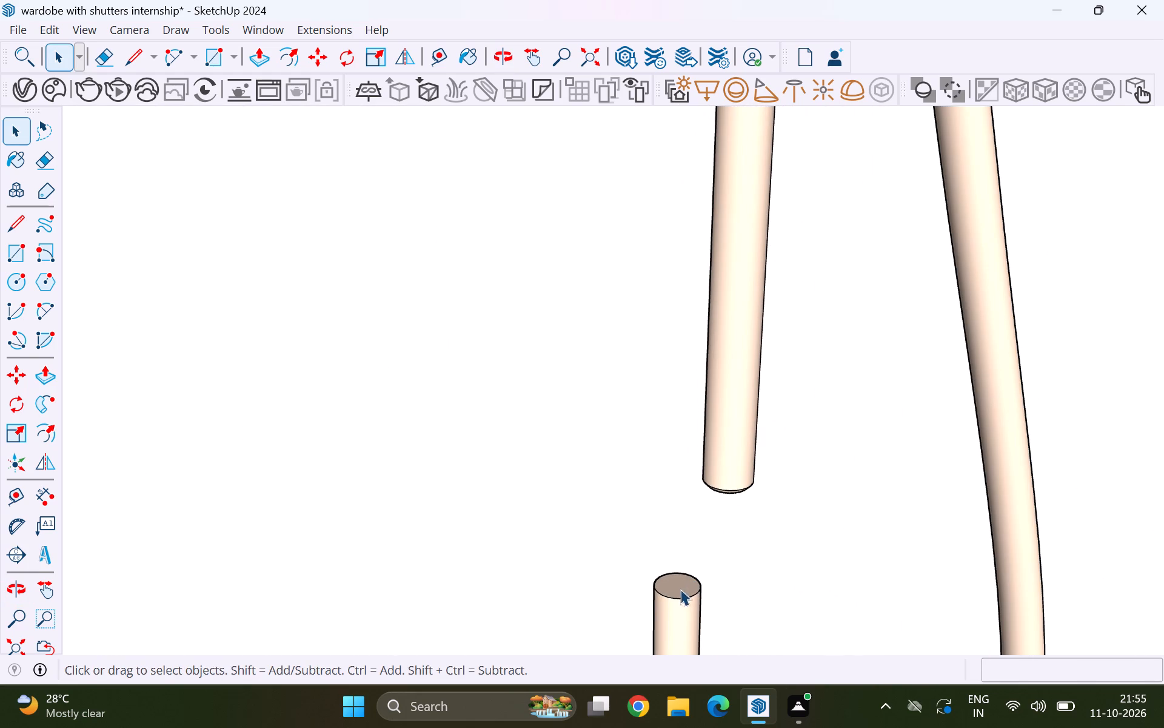
pyautogui.scroll(-3, 672, 576)
pyautogui.scroll(-3, 642, 533)
pyautogui.moveTo(620, 568); pyautogui.dragTo(697, 578, button='middle')
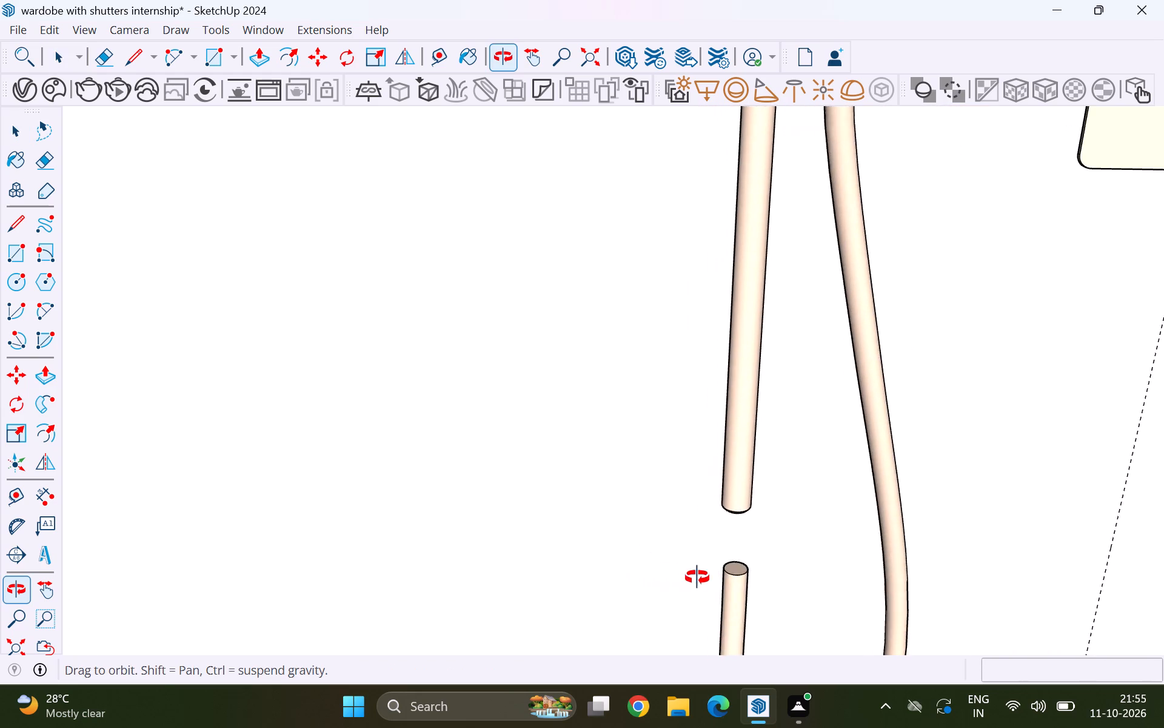
pyautogui.moveTo(697, 578); pyautogui.dragTo(753, 617, button='middle')
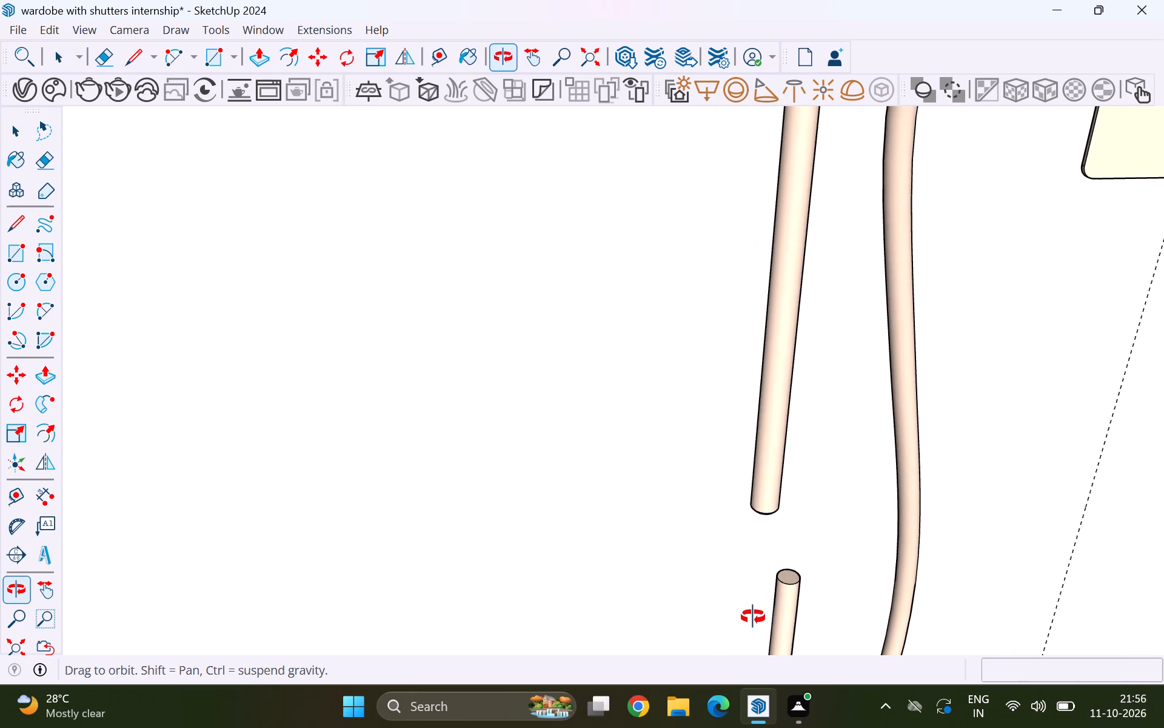
pyautogui.moveTo(753, 617); pyautogui.dragTo(753, 619, button='middle')
pyautogui.scroll(3, 803, 582)
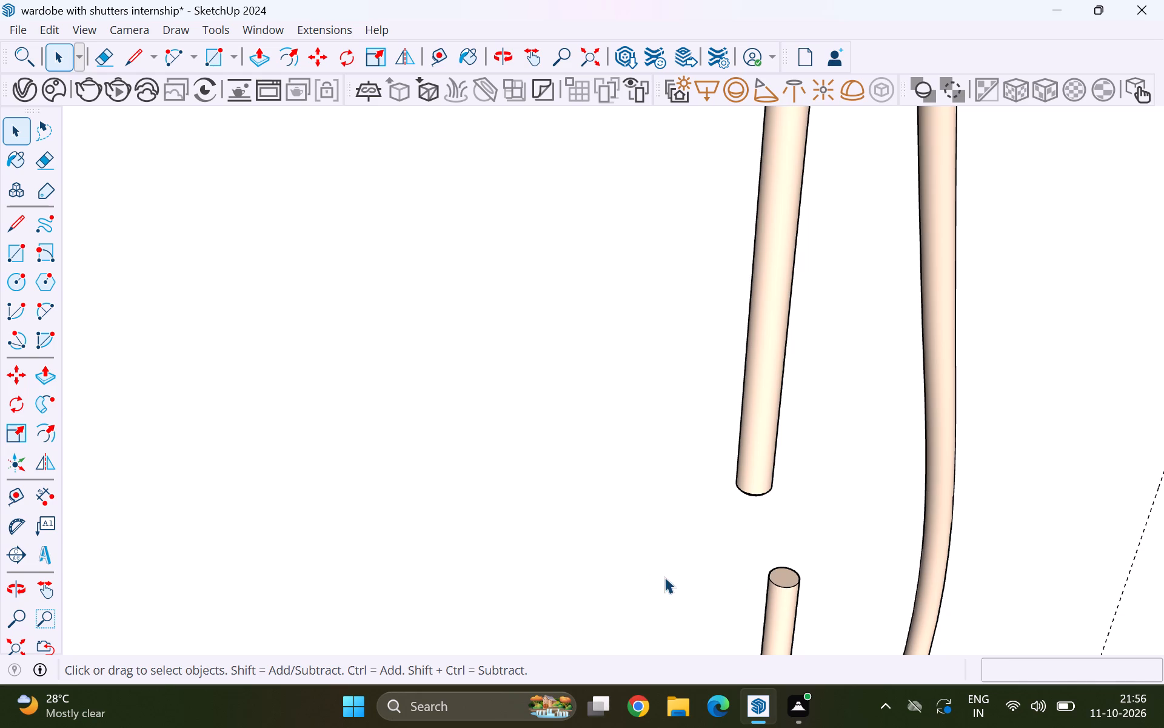
pyautogui.moveTo(664, 577); pyautogui.dragTo(706, 574, button='middle')
pyautogui.scroll(-4, 700, 530)
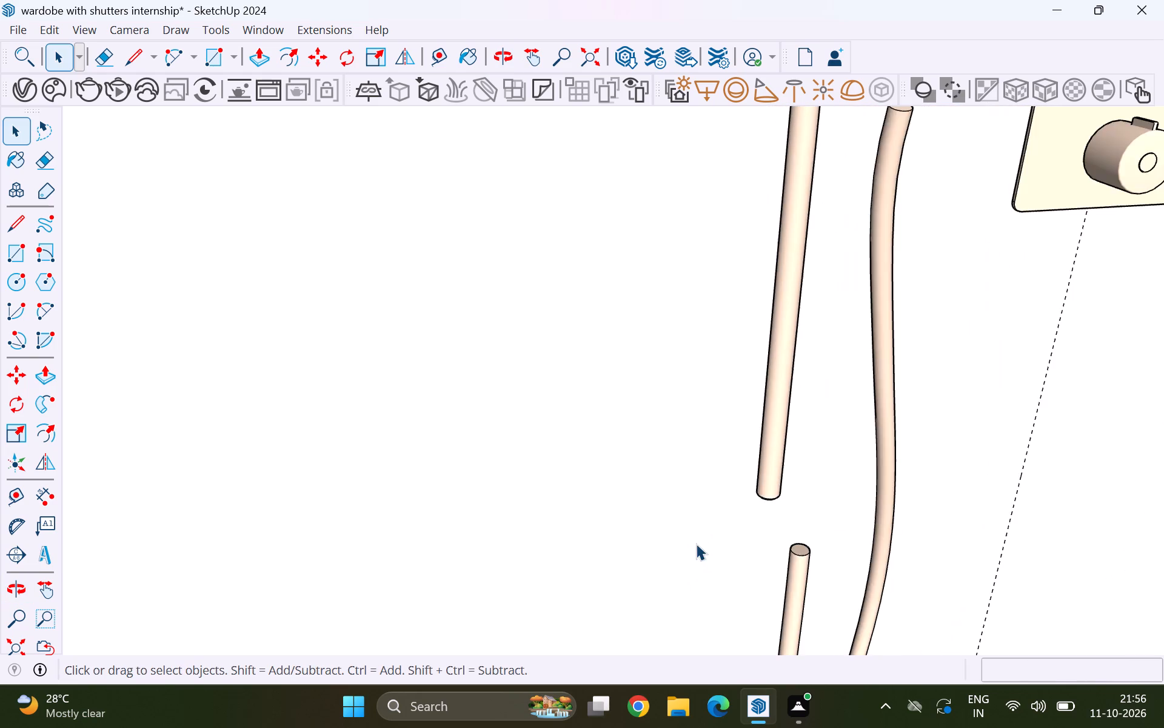
pyautogui.scroll(-4, 695, 534)
pyautogui.moveTo(688, 554); pyautogui.dragTo(829, 506, button='middle')
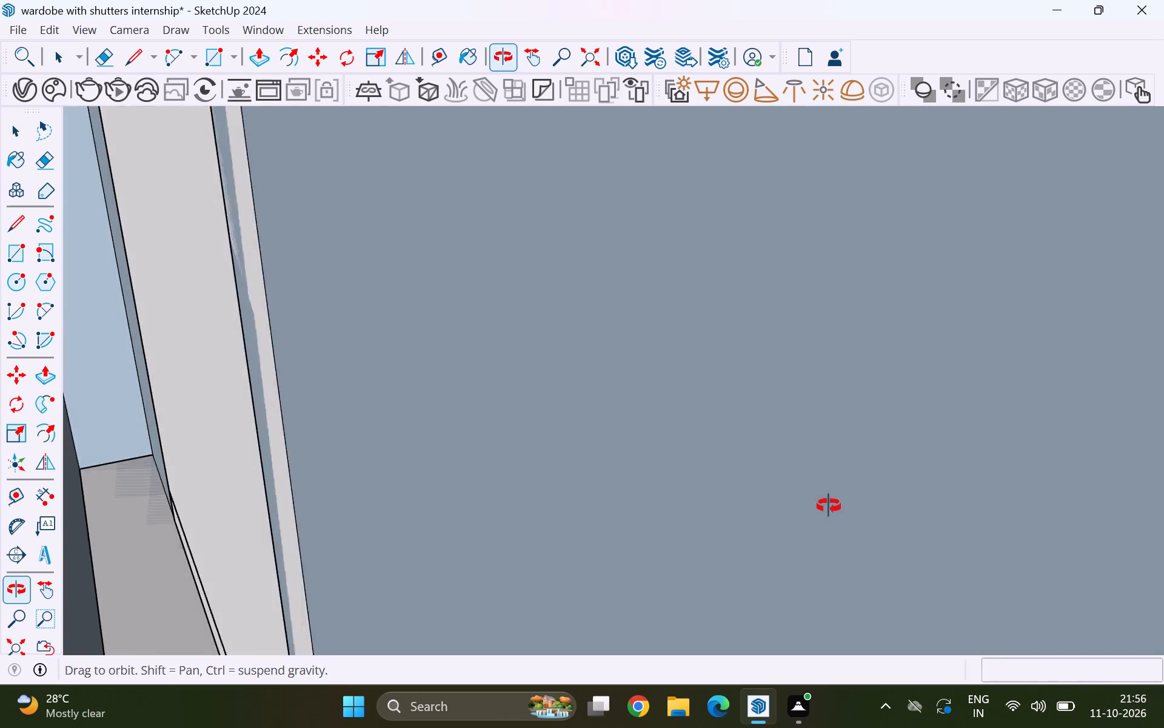
pyautogui.moveTo(829, 506); pyautogui.dragTo(704, 513, button='middle')
pyautogui.scroll(7, 775, 513)
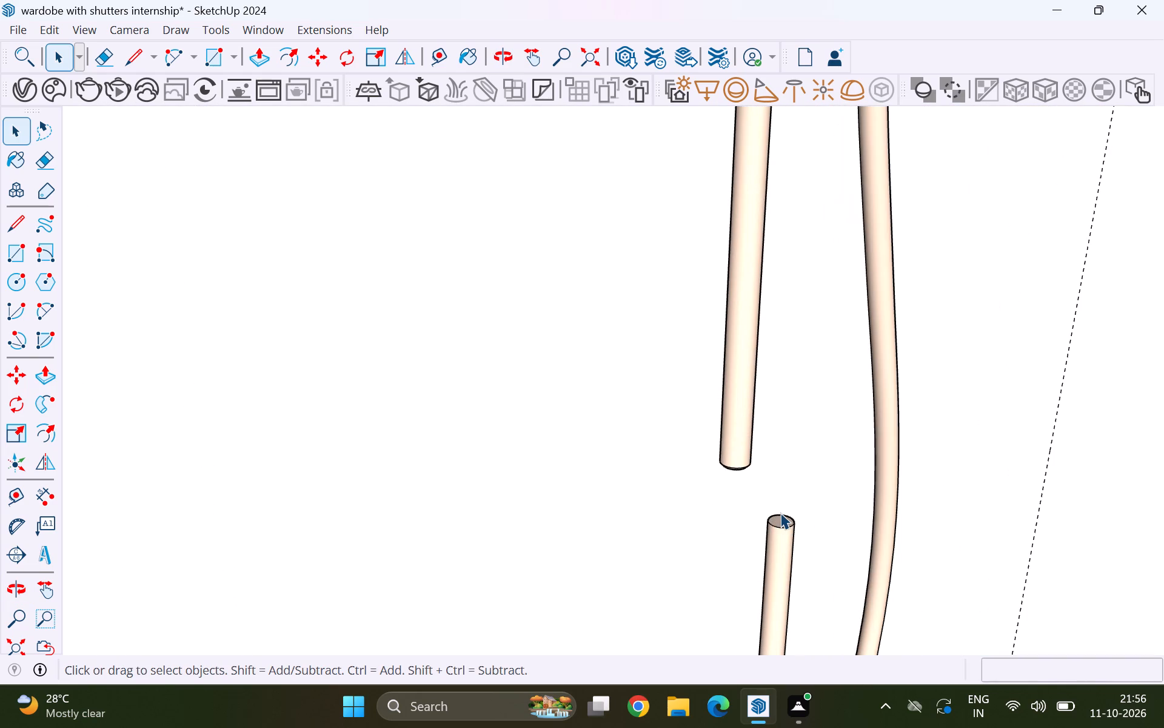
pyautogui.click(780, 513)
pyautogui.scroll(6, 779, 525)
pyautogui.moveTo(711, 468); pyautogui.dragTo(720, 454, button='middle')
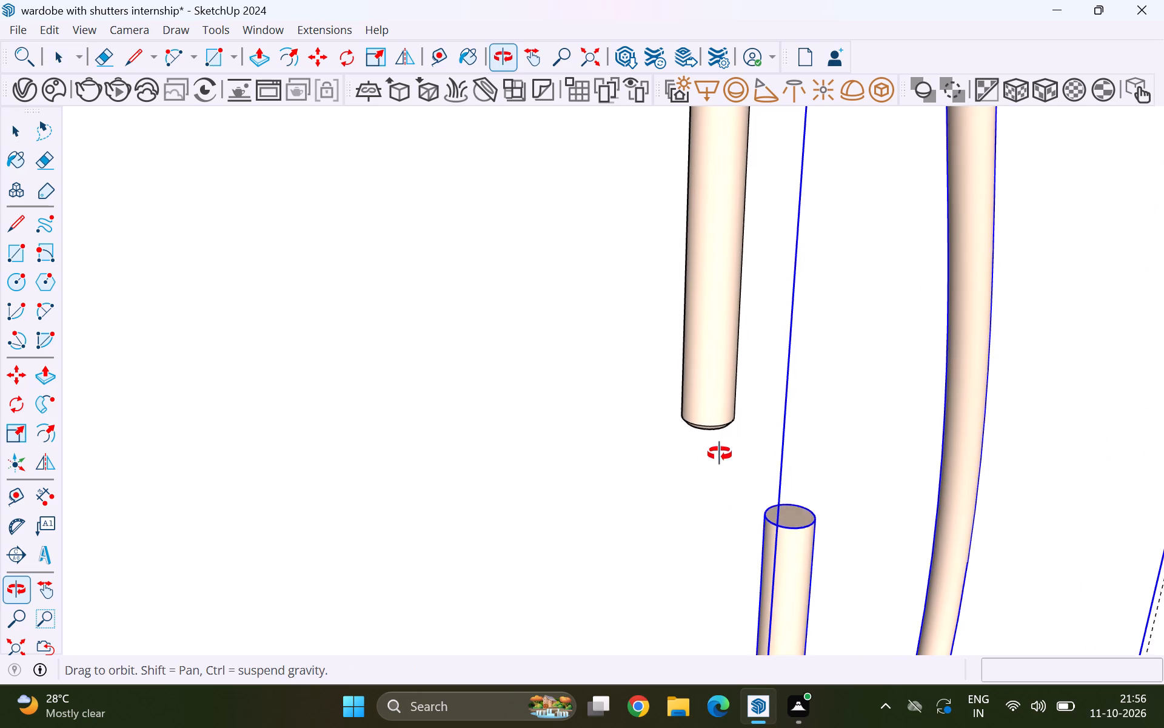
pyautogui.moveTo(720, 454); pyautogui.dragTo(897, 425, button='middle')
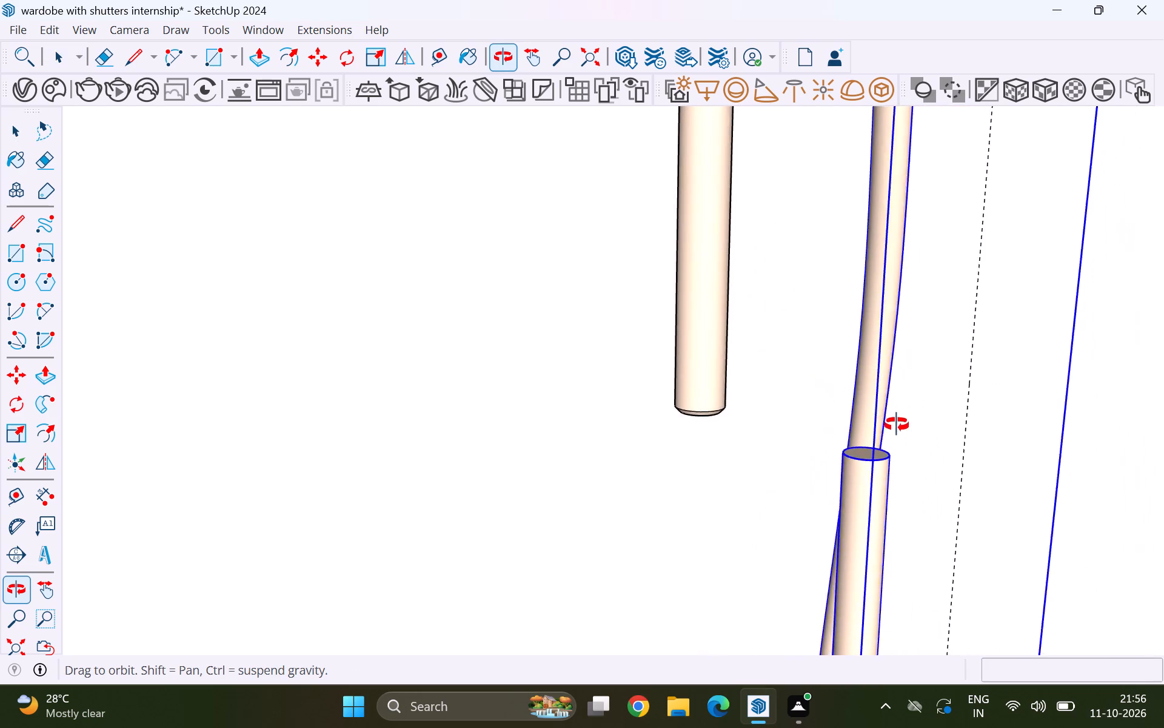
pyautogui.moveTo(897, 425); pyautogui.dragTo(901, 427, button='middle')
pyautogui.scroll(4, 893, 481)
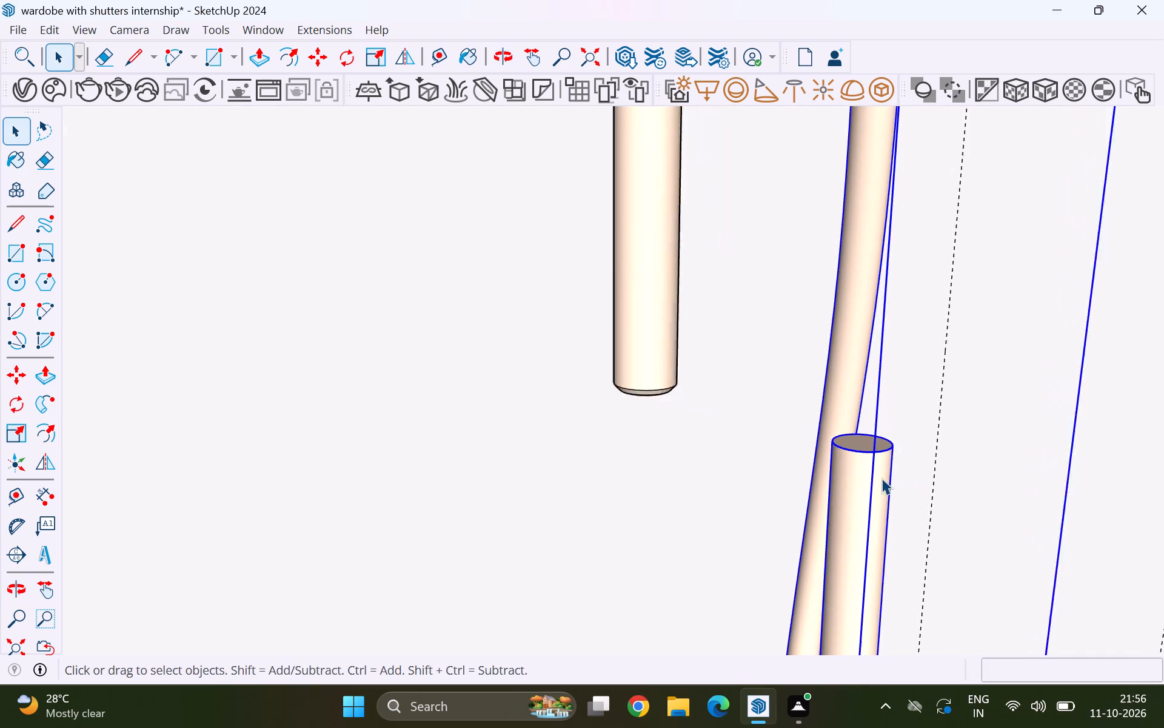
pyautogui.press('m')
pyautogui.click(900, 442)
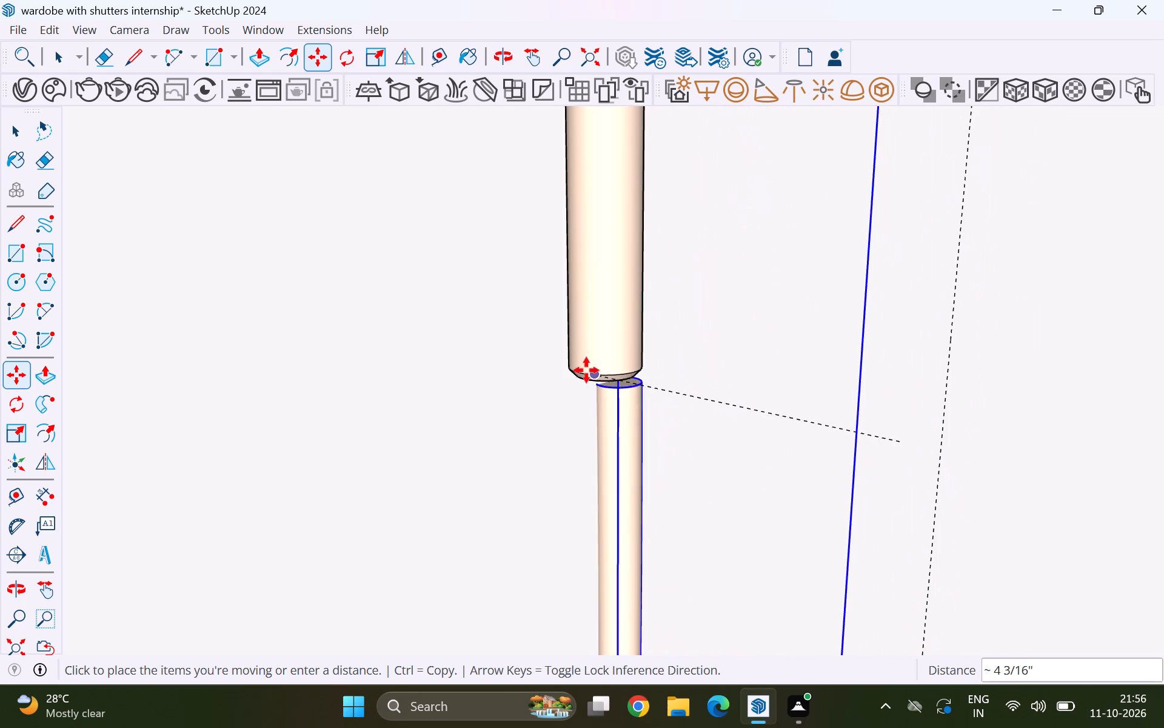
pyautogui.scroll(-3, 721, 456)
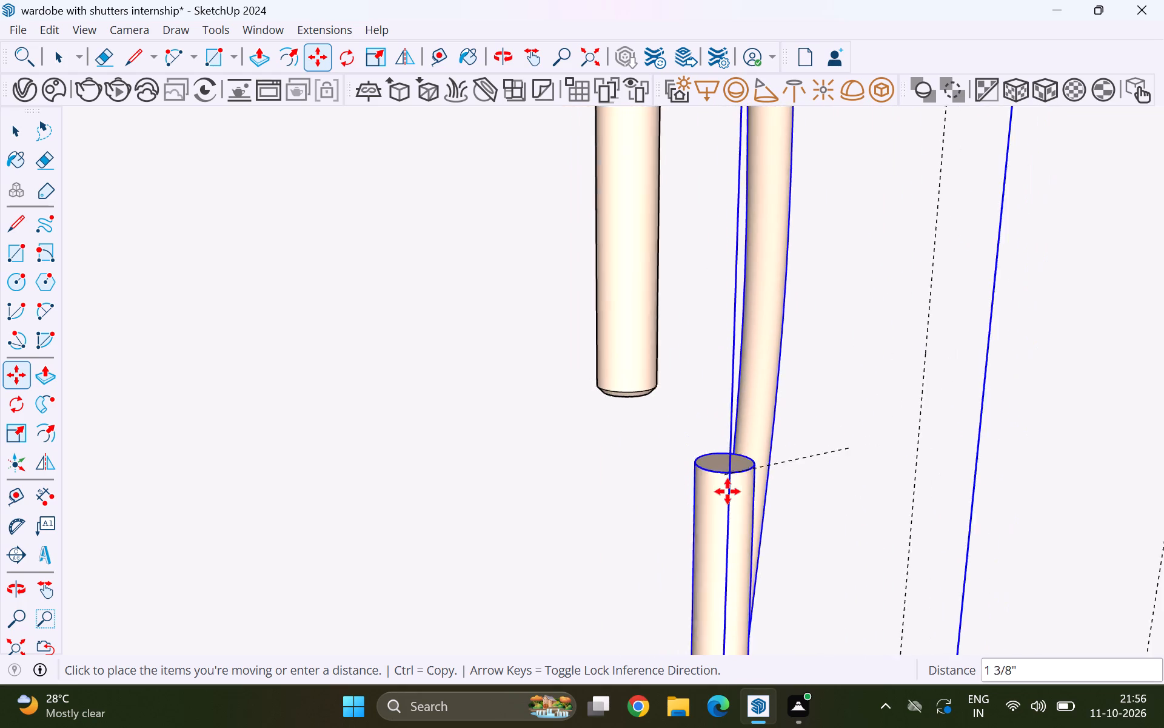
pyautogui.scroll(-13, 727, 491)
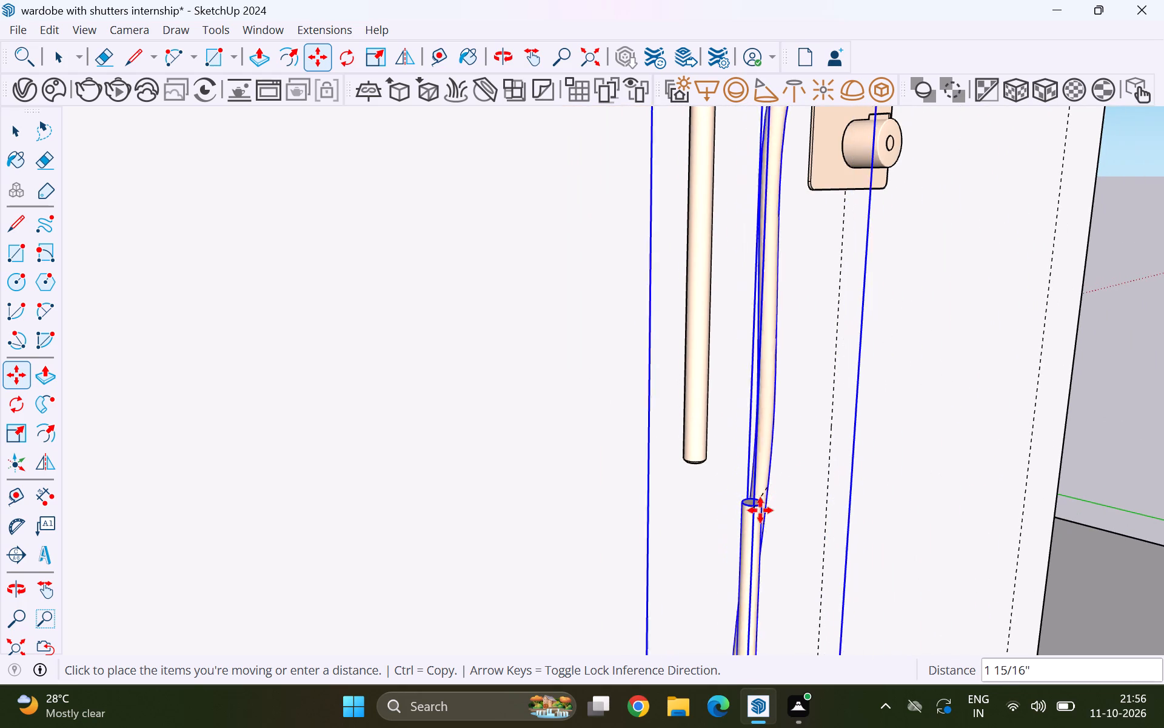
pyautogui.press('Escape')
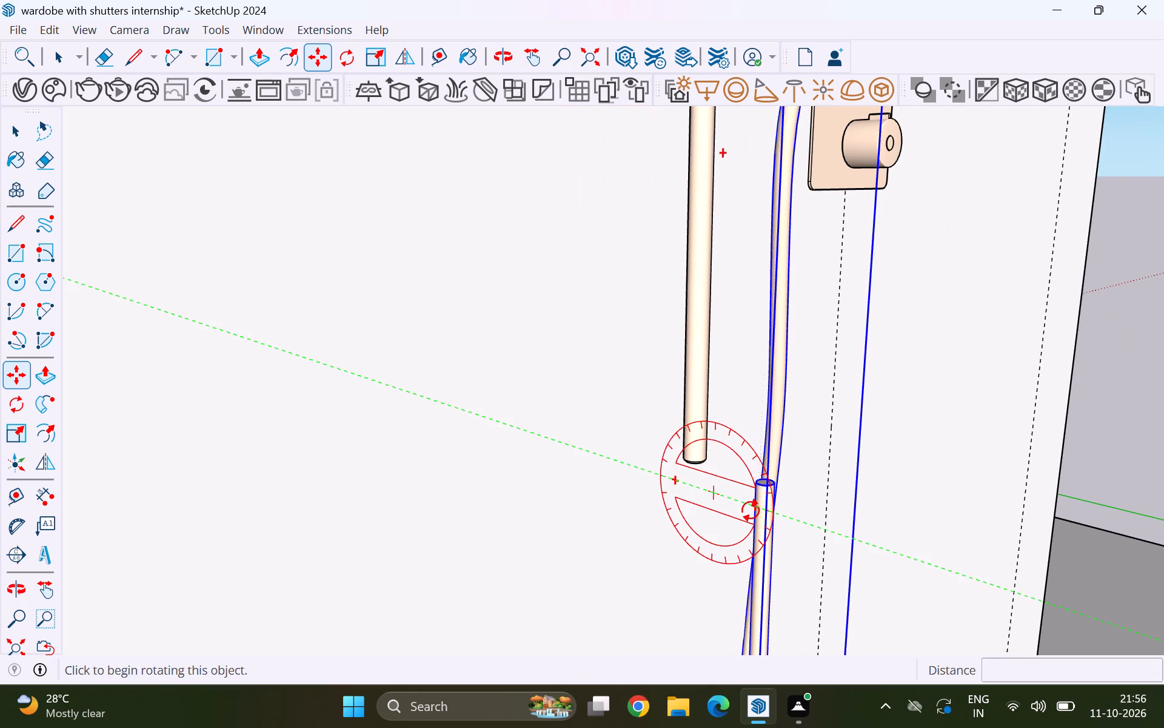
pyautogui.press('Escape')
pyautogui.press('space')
# Explode the shower hose group below the hand shower into loose geometry and clear the selection.
pyautogui.scroll(-5, 651, 488)
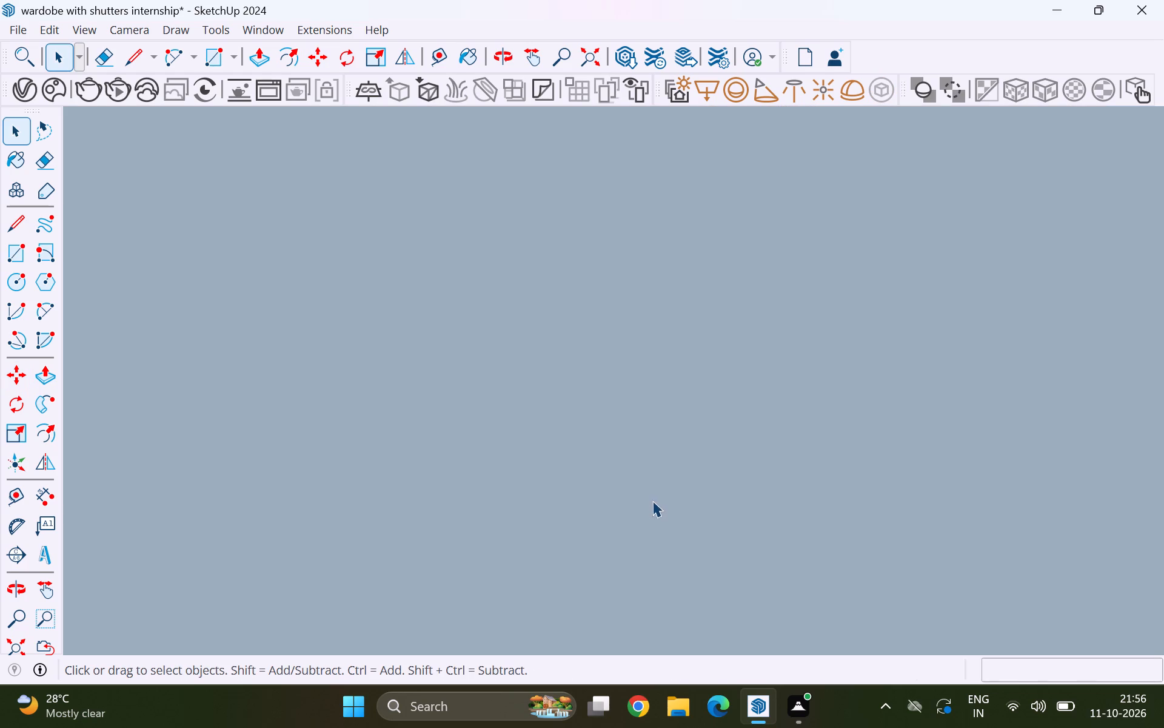
pyautogui.scroll(-3, 658, 499)
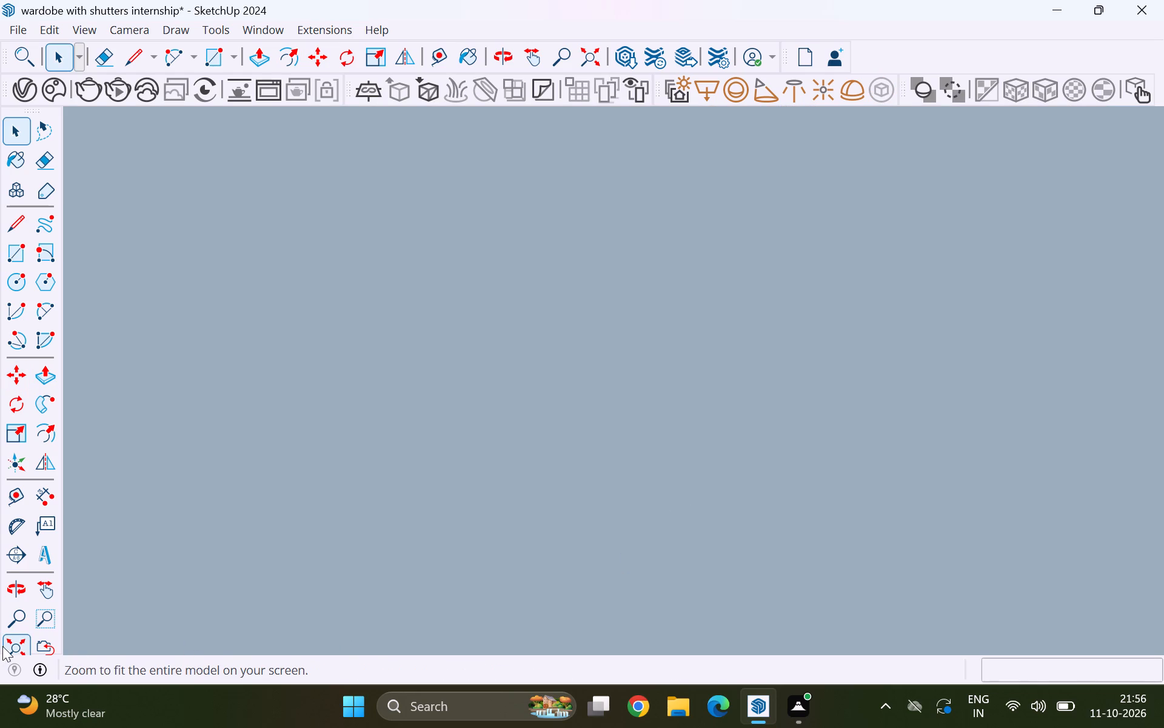
pyautogui.click(4, 646)
pyautogui.moveTo(513, 480); pyautogui.dragTo(292, 503, button='middle')
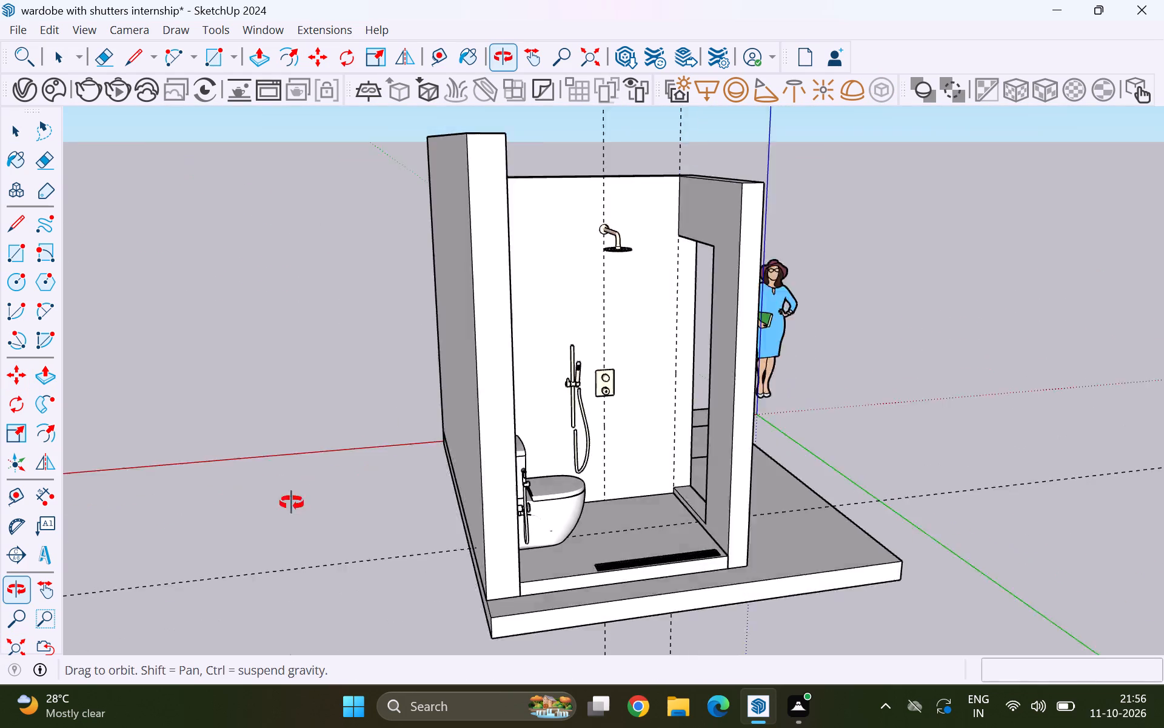
pyautogui.moveTo(292, 503); pyautogui.dragTo(255, 507, button='middle')
pyautogui.scroll(14, 514, 411)
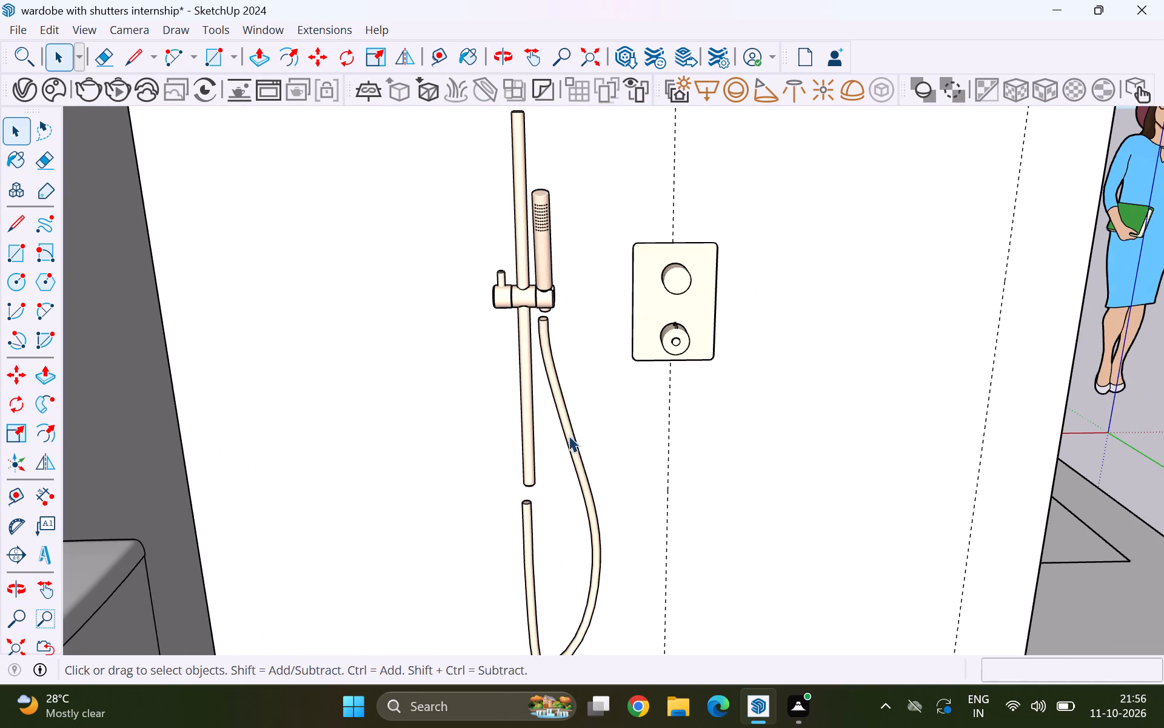
pyautogui.click(570, 439)
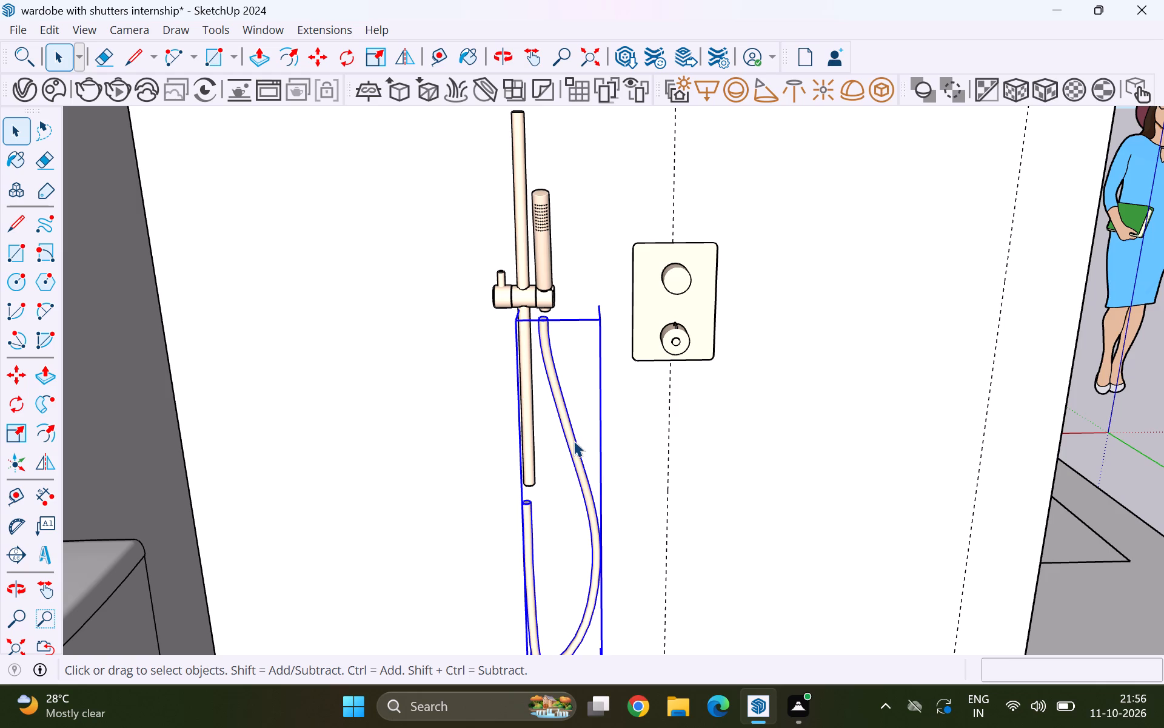
pyautogui.rightClick(574, 440)
pyautogui.click(619, 128)
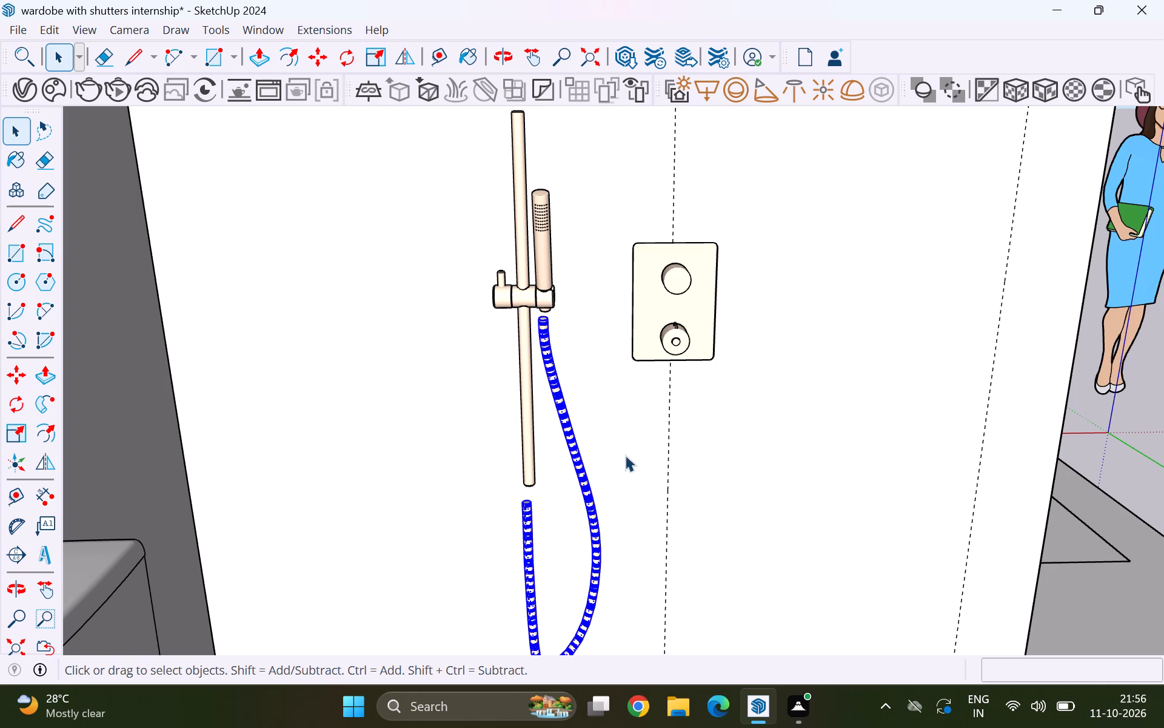
pyautogui.scroll(-2, 558, 411)
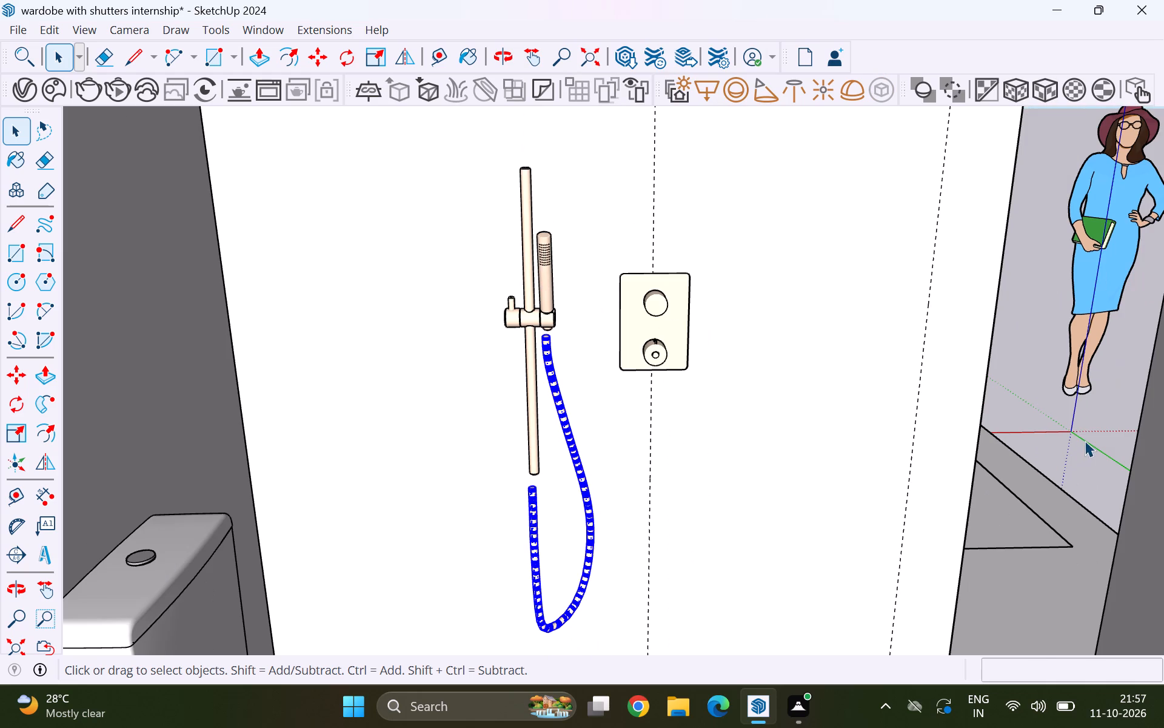
pyautogui.click(1085, 440)
# Hide the tall wall group standing in front of the toilet and shower wall.
pyautogui.scroll(5, 510, 507)
pyautogui.moveTo(500, 513); pyautogui.dragTo(538, 517, button='middle')
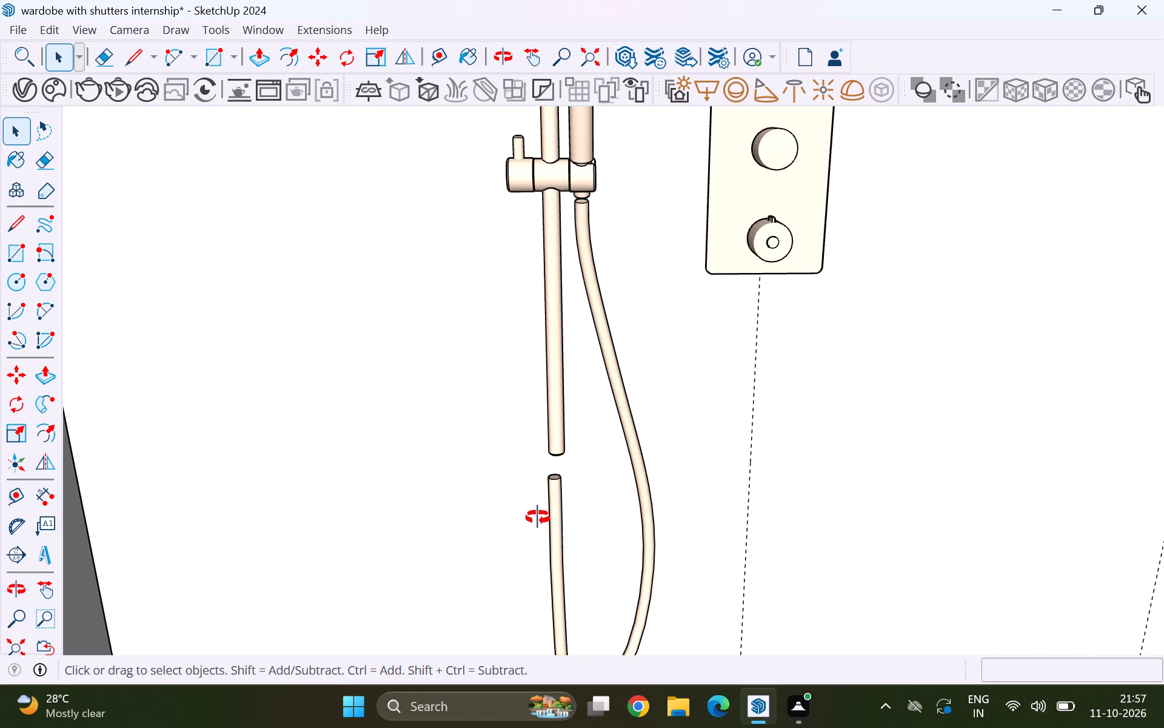
pyautogui.moveTo(538, 517); pyautogui.dragTo(747, 524, button='middle')
pyautogui.scroll(1, 747, 524)
pyautogui.moveTo(731, 524); pyautogui.dragTo(675, 525, button='middle')
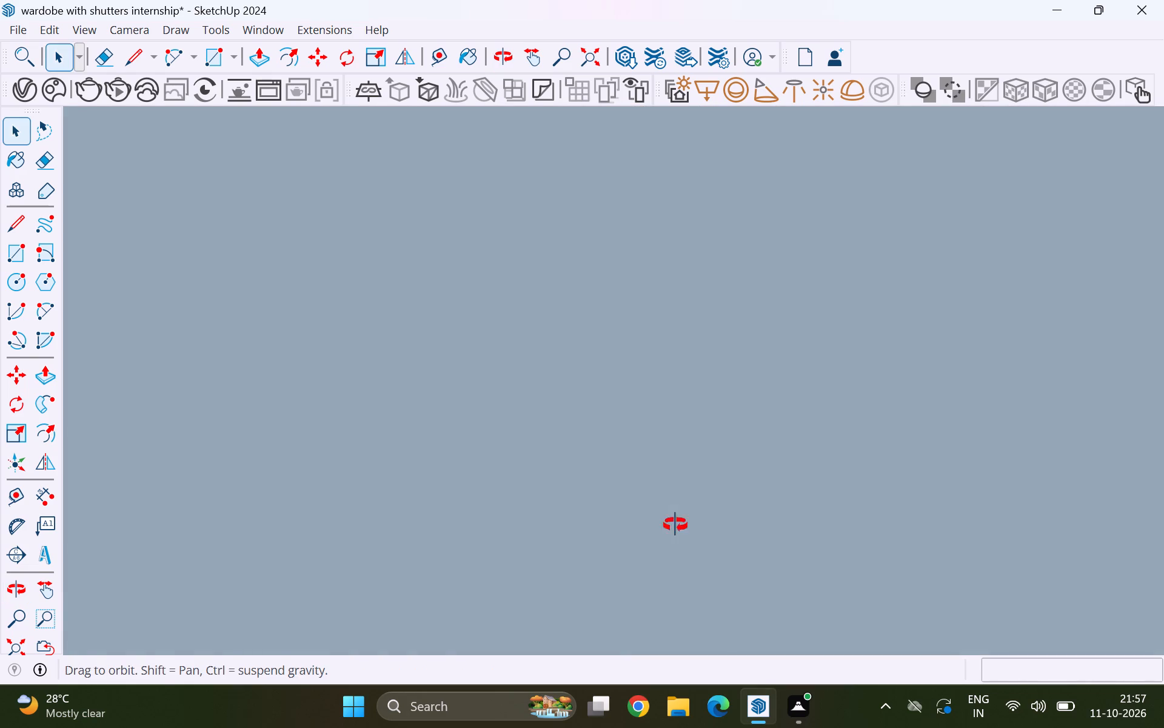
pyautogui.moveTo(675, 525); pyautogui.dragTo(506, 541, button='middle')
pyautogui.scroll(1, 535, 541)
pyautogui.scroll(-20, 492, 470)
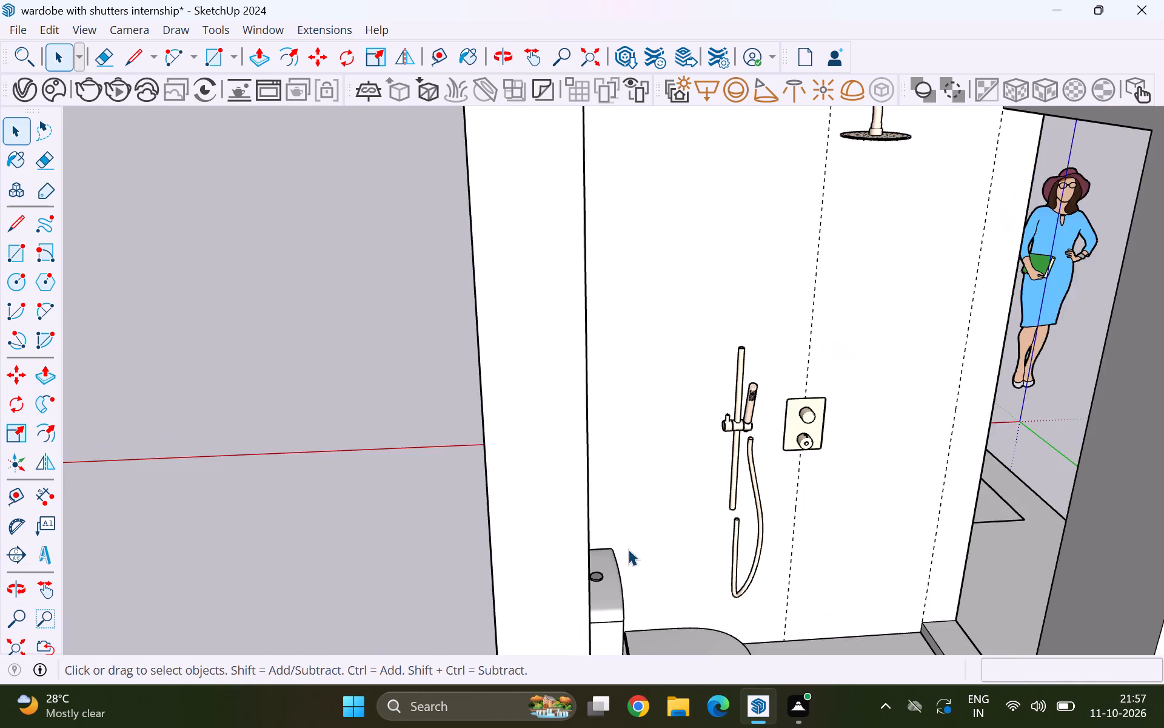
pyautogui.scroll(-4, 628, 549)
pyautogui.click(574, 421)
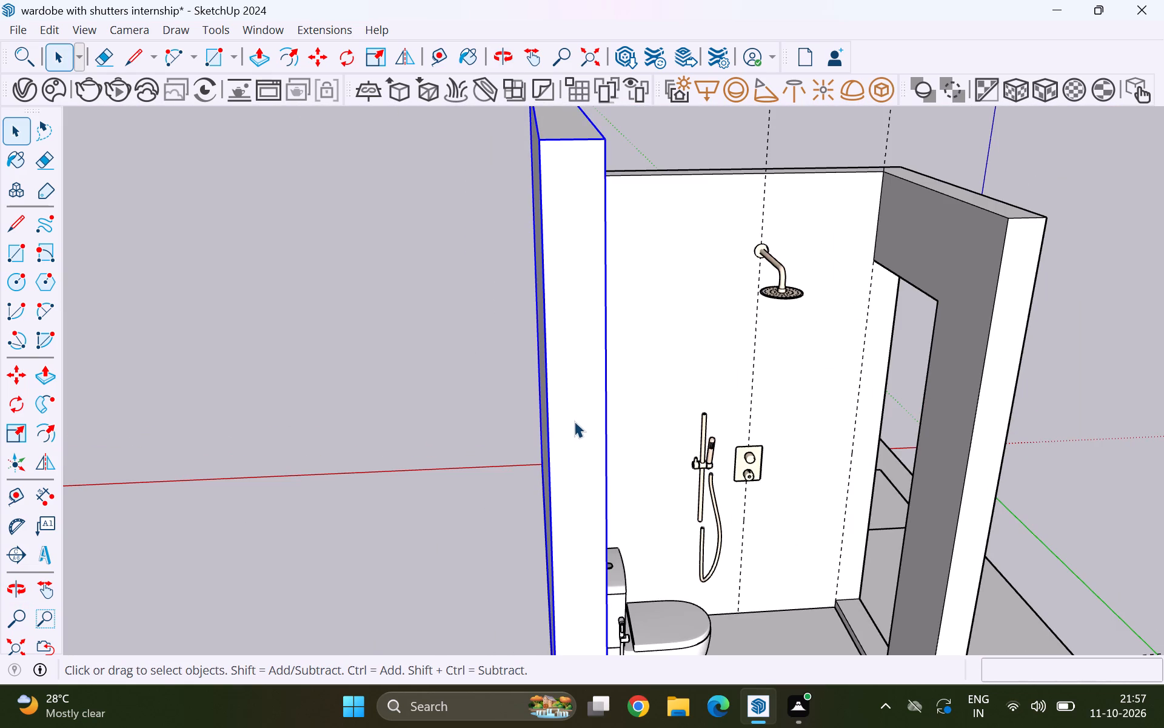
pyautogui.rightClick(574, 421)
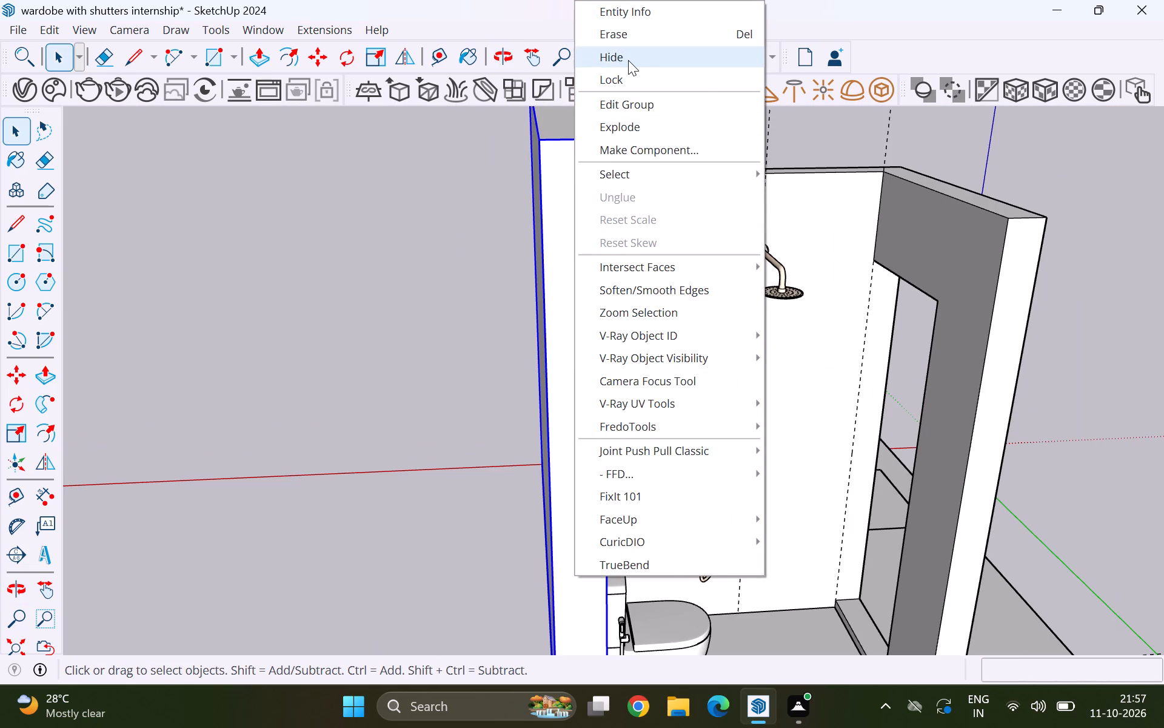
pyautogui.click(628, 60)
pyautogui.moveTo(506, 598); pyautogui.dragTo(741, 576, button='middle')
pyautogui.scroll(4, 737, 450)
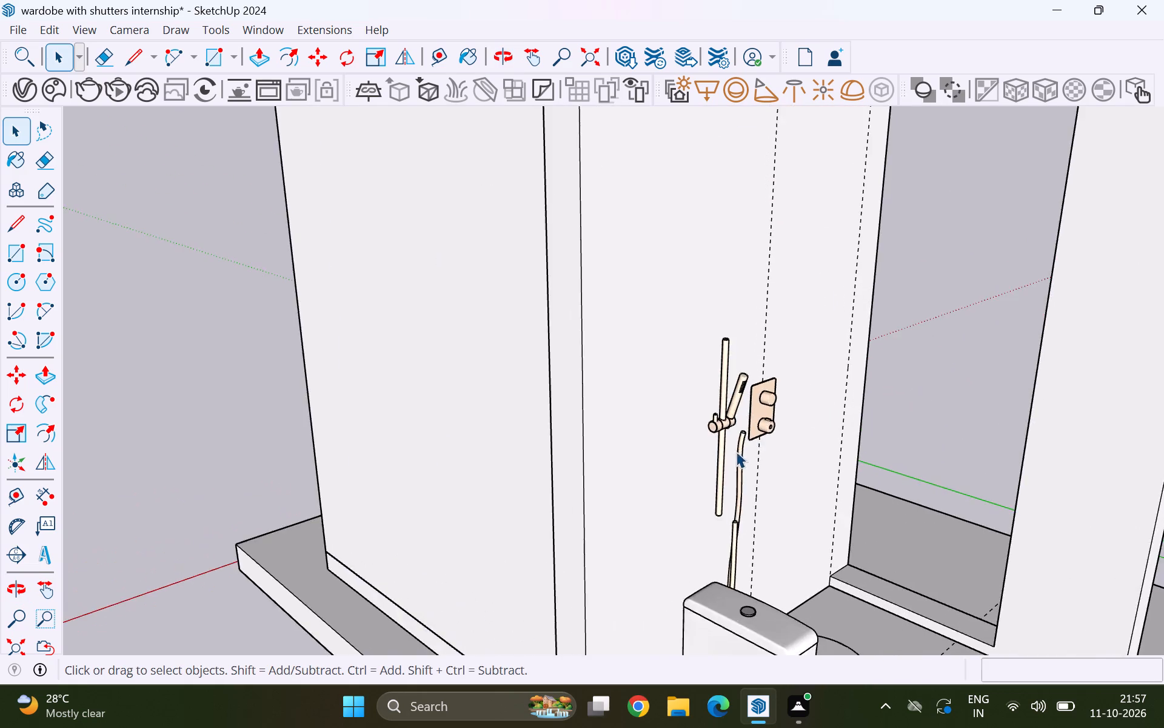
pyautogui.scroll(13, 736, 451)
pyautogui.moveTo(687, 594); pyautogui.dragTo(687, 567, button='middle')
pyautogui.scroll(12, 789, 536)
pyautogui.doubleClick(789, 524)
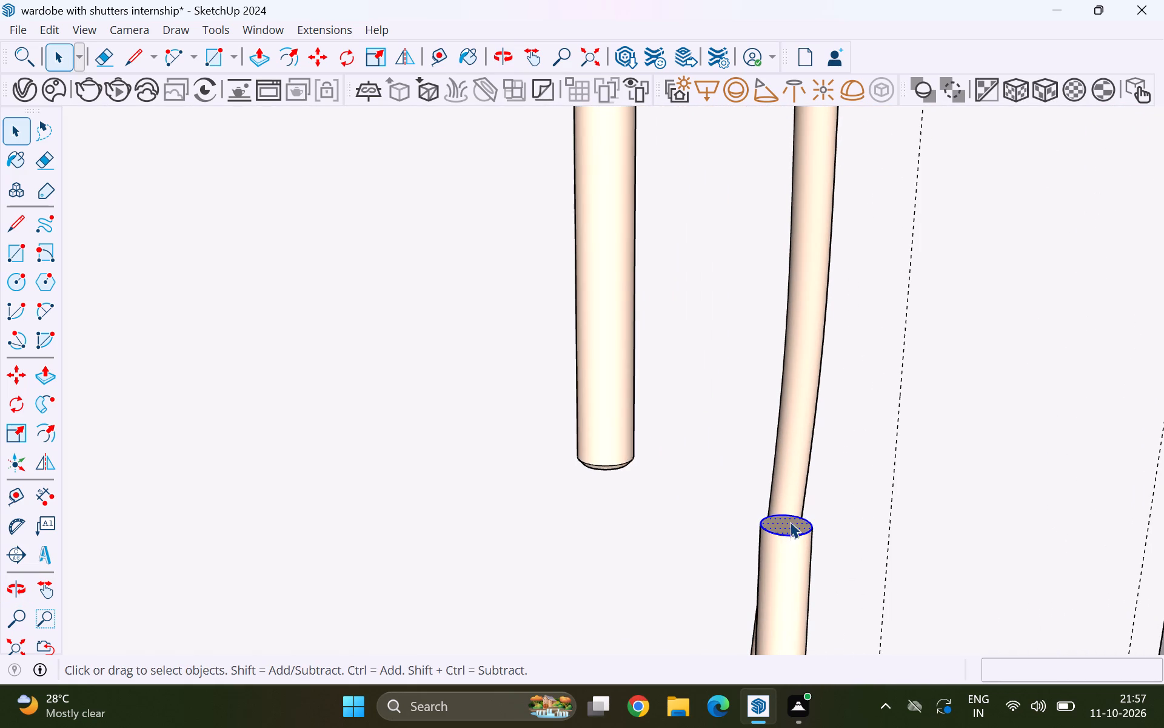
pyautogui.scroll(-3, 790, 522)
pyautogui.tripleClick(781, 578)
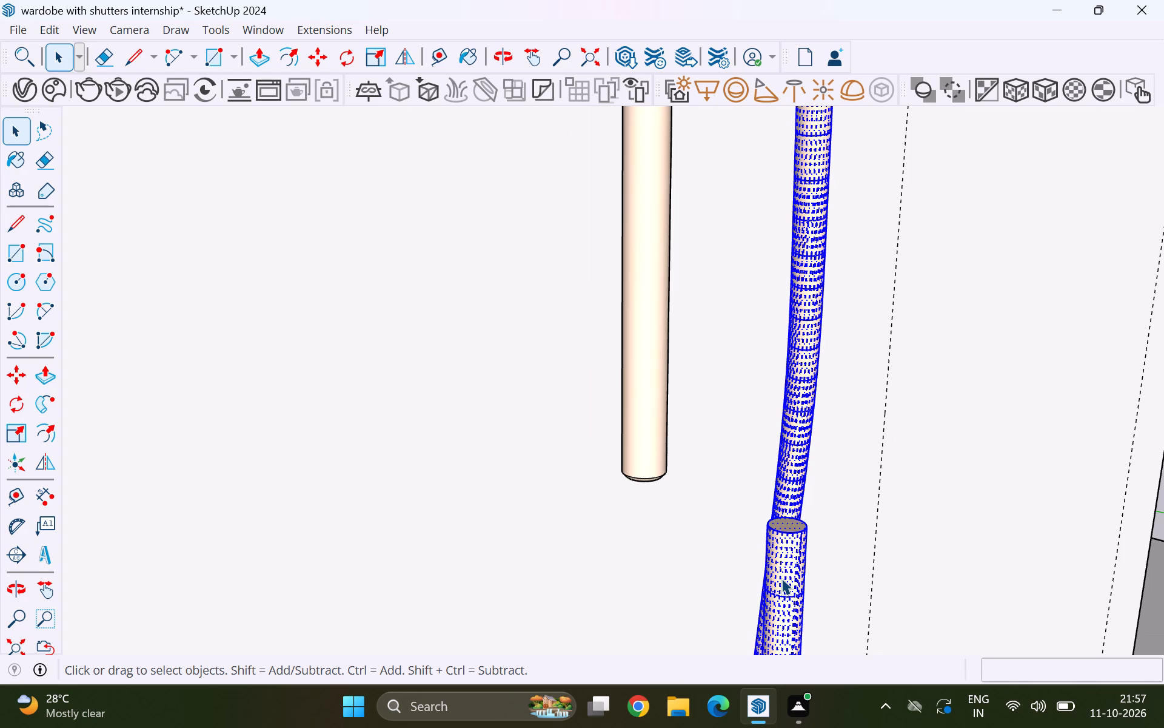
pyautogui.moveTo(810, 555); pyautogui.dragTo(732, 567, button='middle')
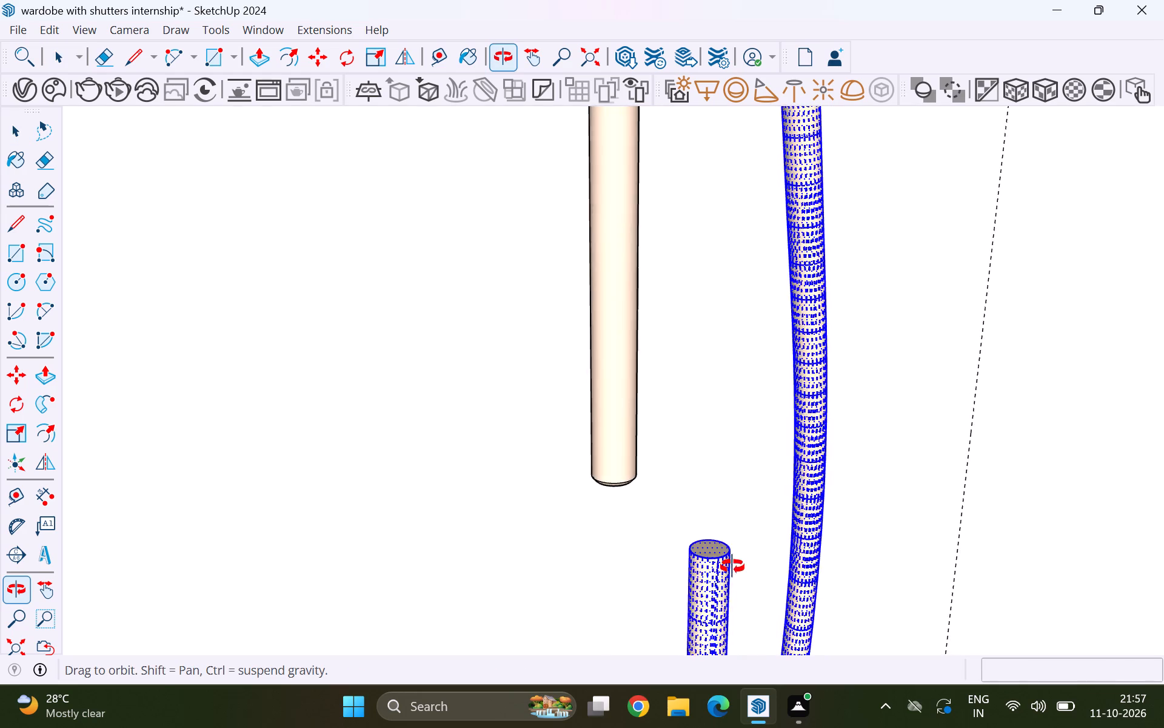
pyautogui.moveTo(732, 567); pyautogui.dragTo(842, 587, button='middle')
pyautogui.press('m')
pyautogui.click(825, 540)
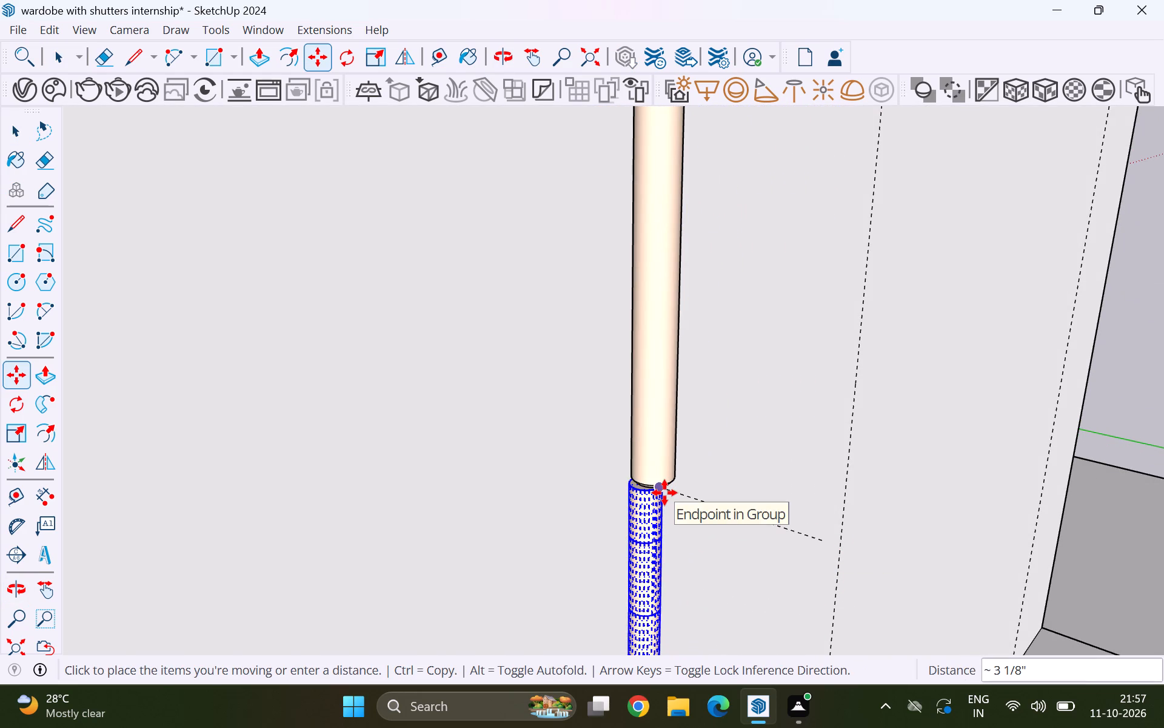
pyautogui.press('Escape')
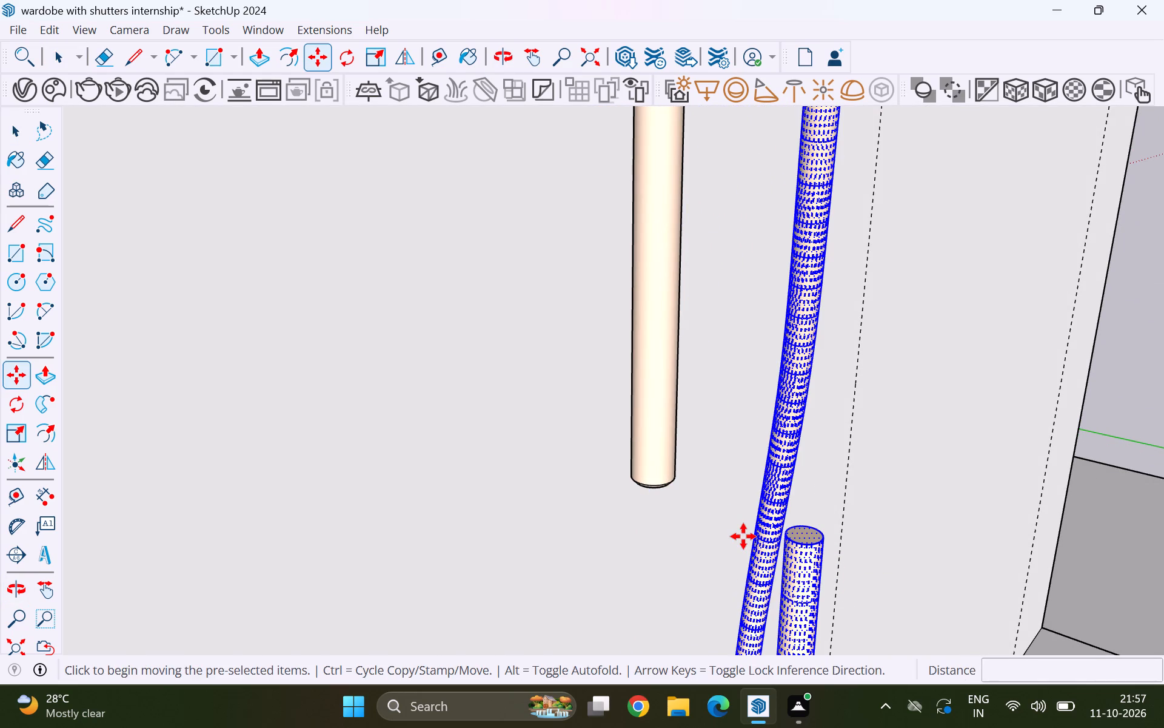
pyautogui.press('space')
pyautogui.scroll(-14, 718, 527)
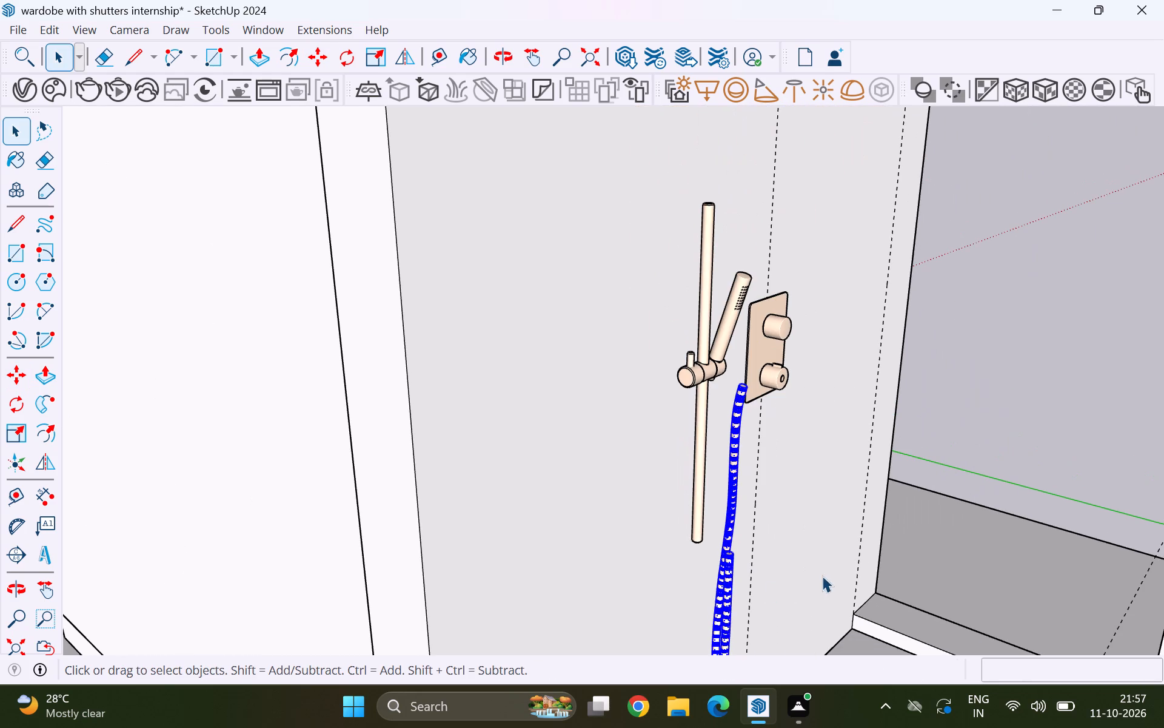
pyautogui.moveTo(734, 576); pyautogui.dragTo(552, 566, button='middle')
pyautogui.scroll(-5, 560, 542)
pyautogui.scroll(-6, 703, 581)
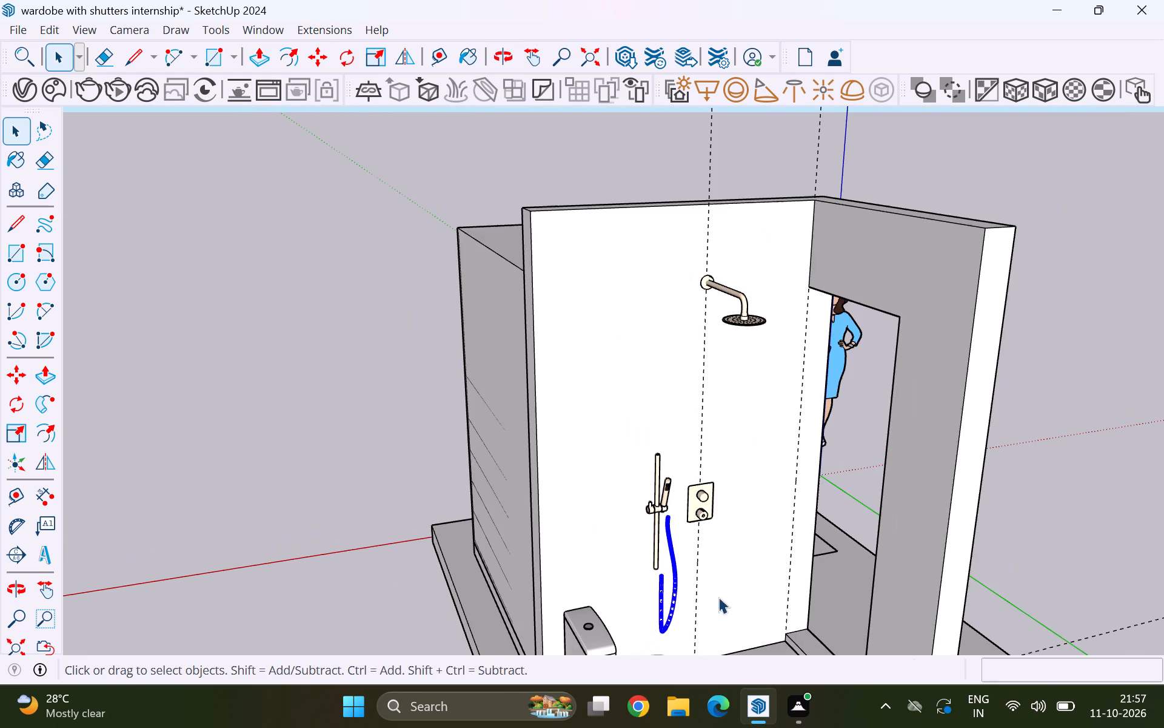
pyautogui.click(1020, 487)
# Erase the edges across the lowest bend of the shower hose, splitting it into two separate pieces.
pyautogui.scroll(4, 707, 624)
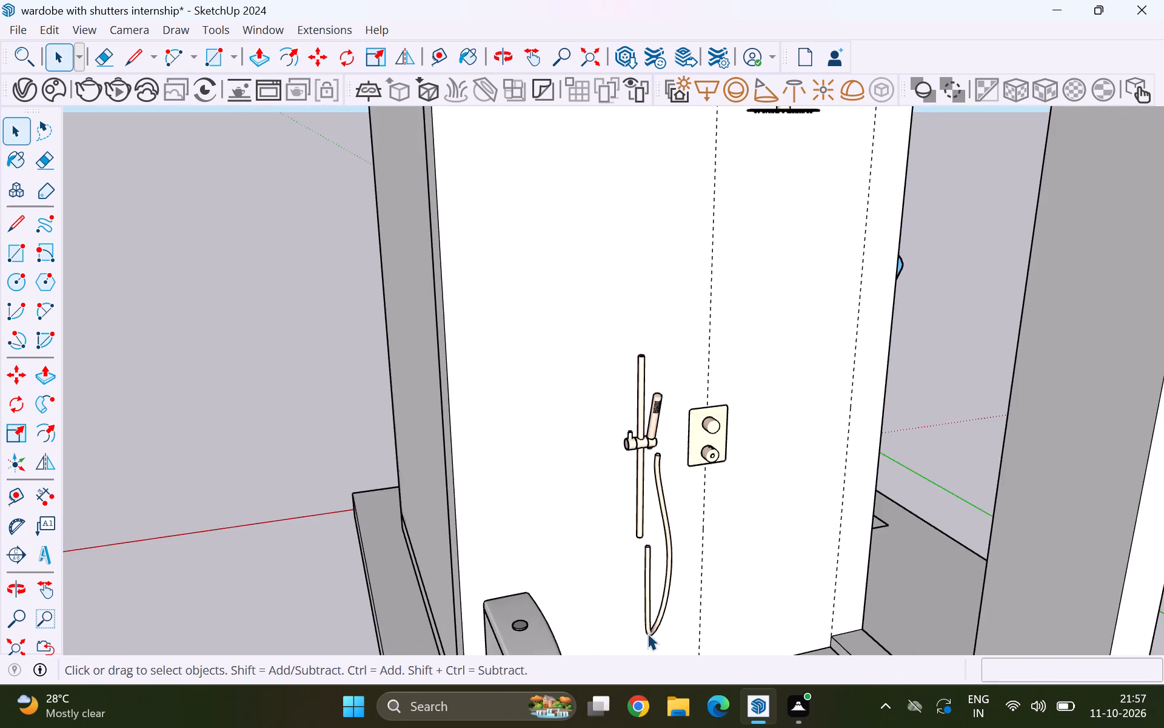
pyautogui.scroll(6, 647, 633)
pyautogui.moveTo(663, 624); pyautogui.dragTo(526, 626, button='middle')
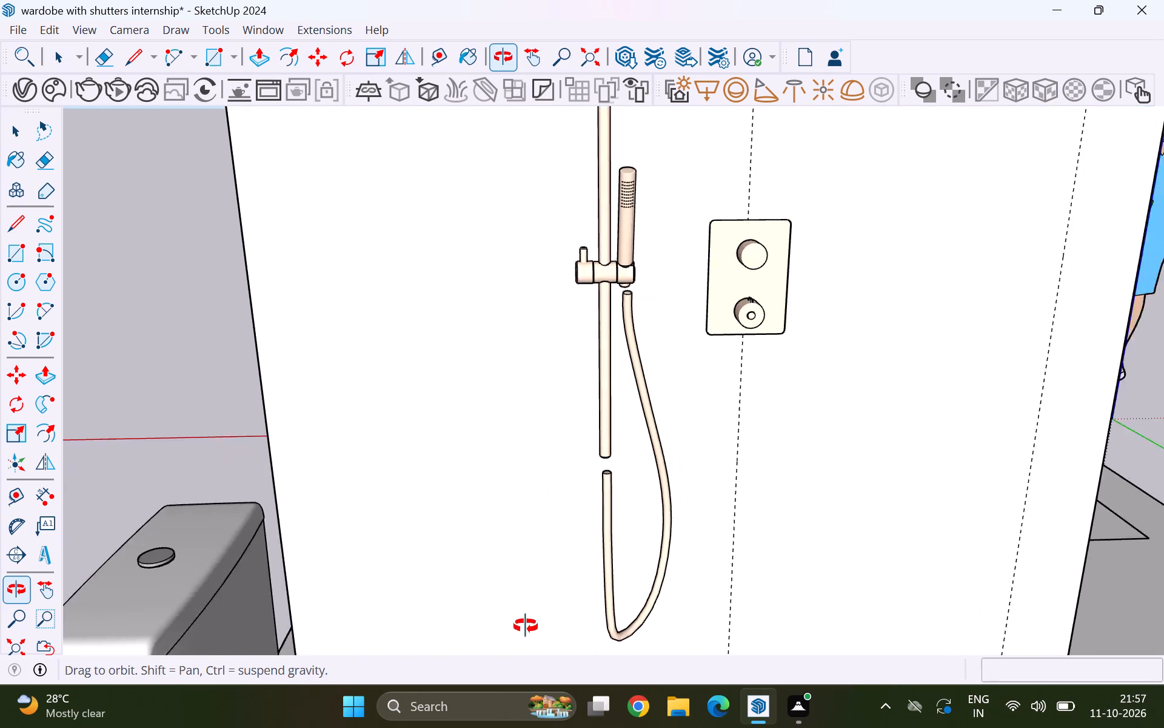
pyautogui.moveTo(526, 626); pyautogui.dragTo(432, 622, button='middle')
pyautogui.scroll(3, 584, 630)
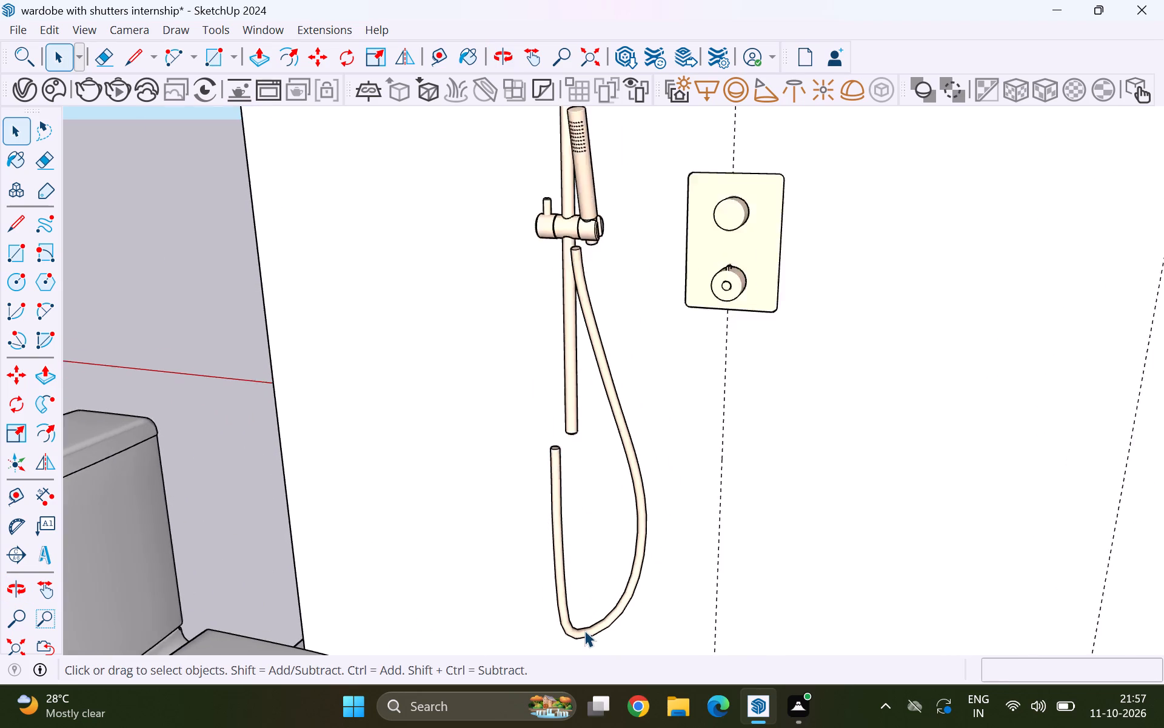
pyautogui.scroll(5, 584, 630)
pyautogui.moveTo(590, 624); pyautogui.dragTo(507, 657, button='middle')
pyautogui.scroll(7, 586, 620)
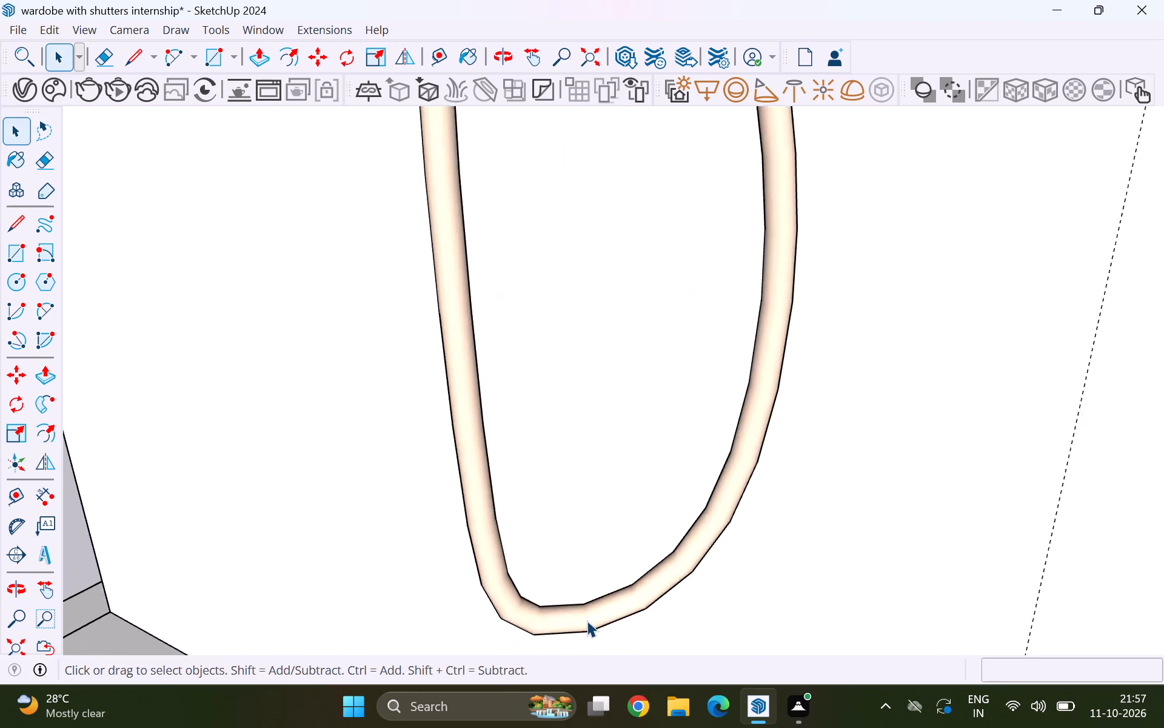
pyautogui.scroll(1, 587, 621)
pyautogui.press('e')
pyautogui.moveTo(581, 596); pyautogui.dragTo(581, 632)
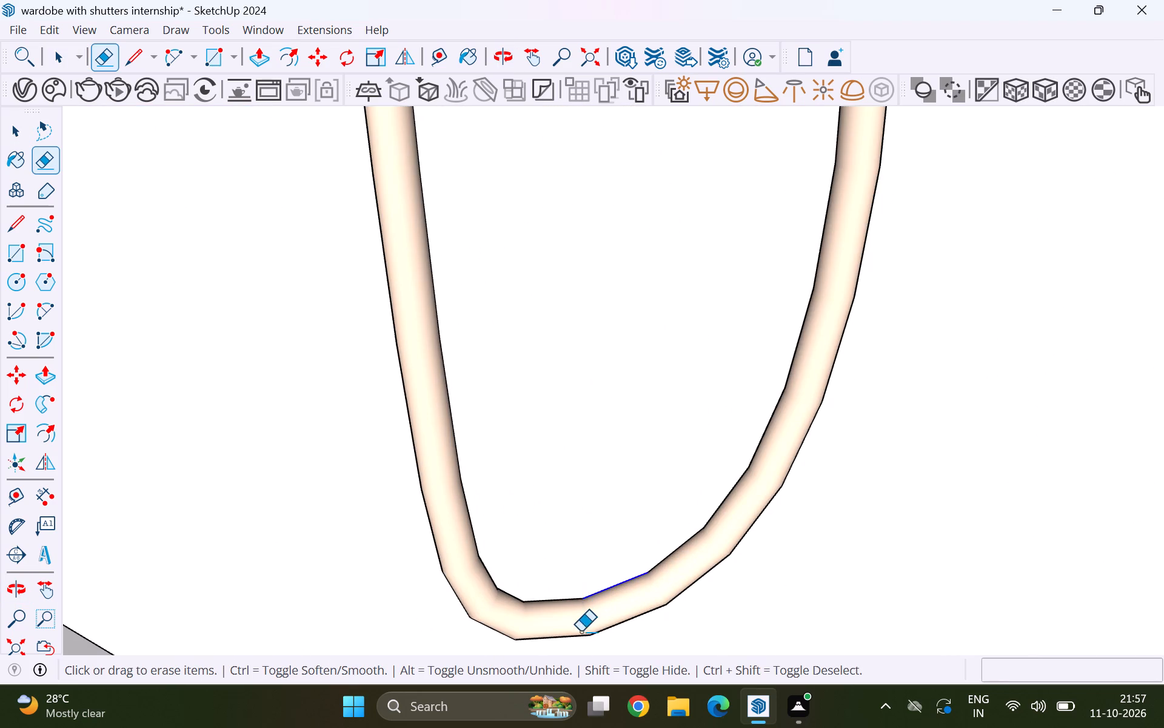
pyautogui.moveTo(581, 632); pyautogui.dragTo(580, 642)
pyautogui.moveTo(589, 605); pyautogui.dragTo(584, 630)
pyautogui.scroll(1, 594, 582)
pyautogui.moveTo(589, 590); pyautogui.dragTo(510, 684, button='middle')
pyautogui.moveTo(558, 572); pyautogui.dragTo(555, 584)
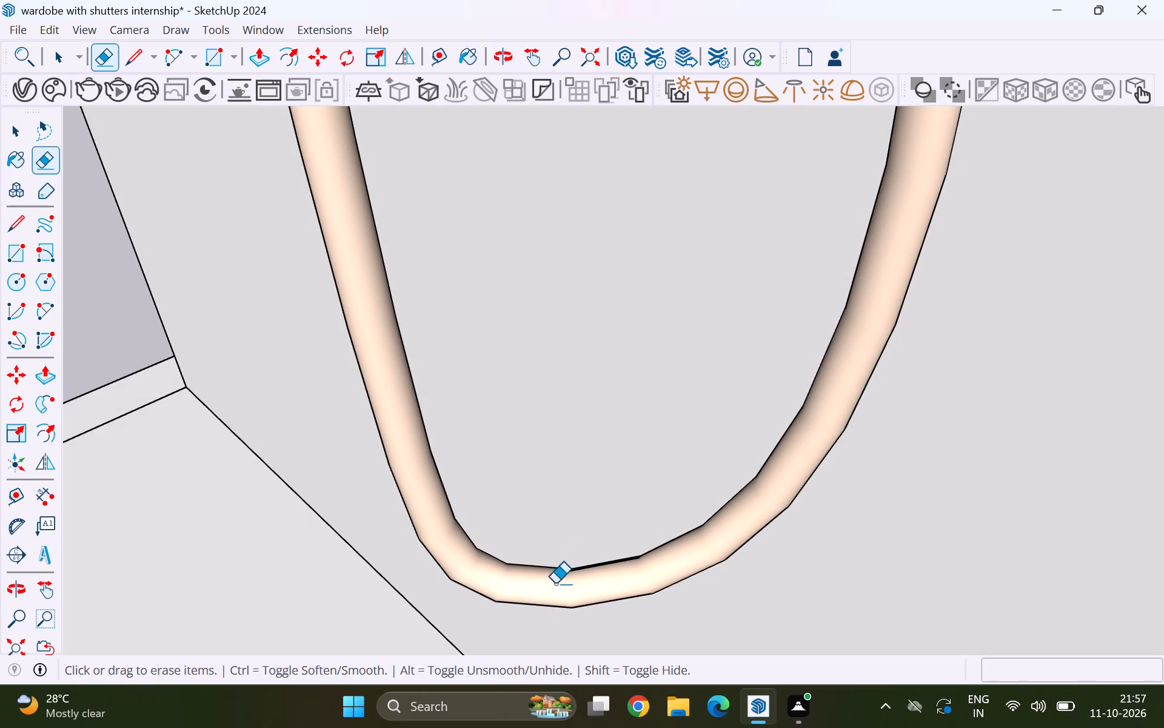
pyautogui.moveTo(555, 584); pyautogui.dragTo(547, 607)
pyautogui.press('space')
pyautogui.click(551, 598)
pyautogui.doubleClick(548, 588)
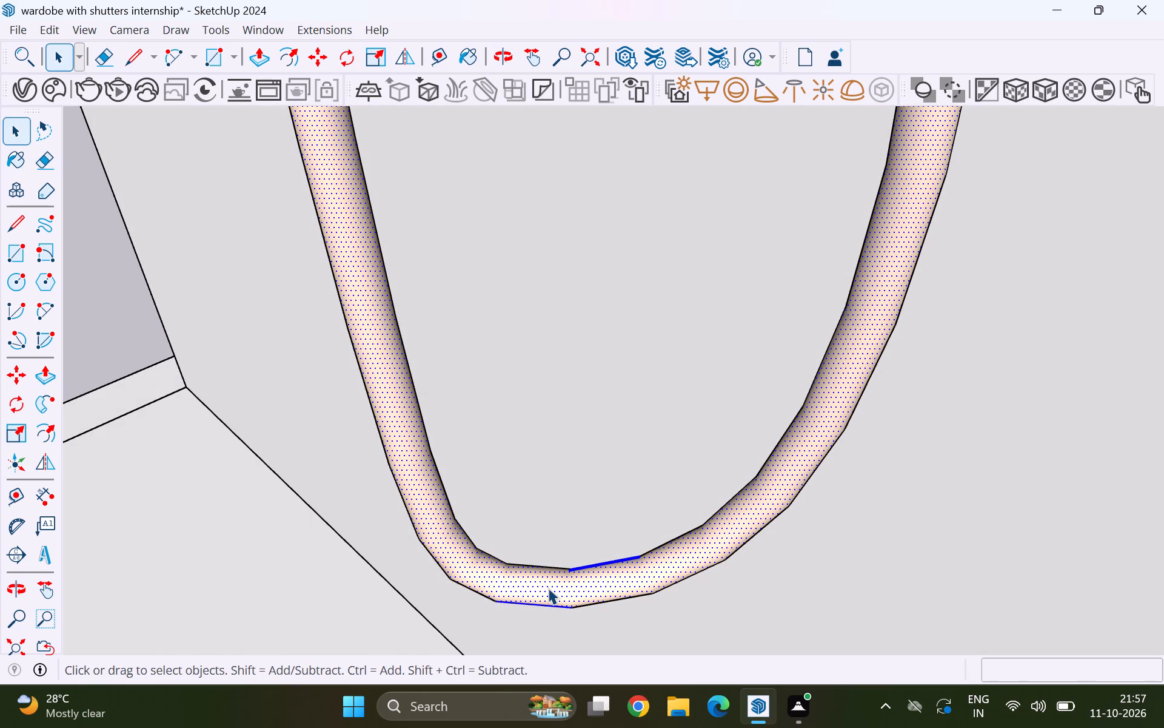
pyautogui.press('e')
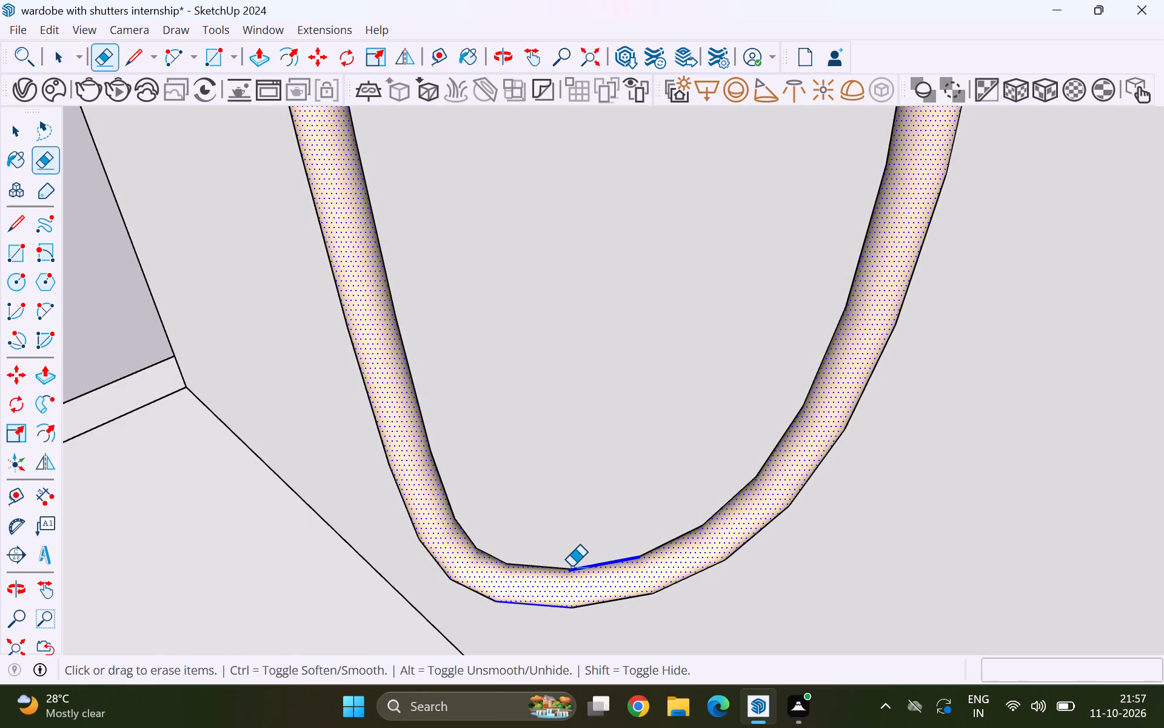
pyautogui.moveTo(572, 567); pyautogui.dragTo(549, 607)
pyautogui.press('space')
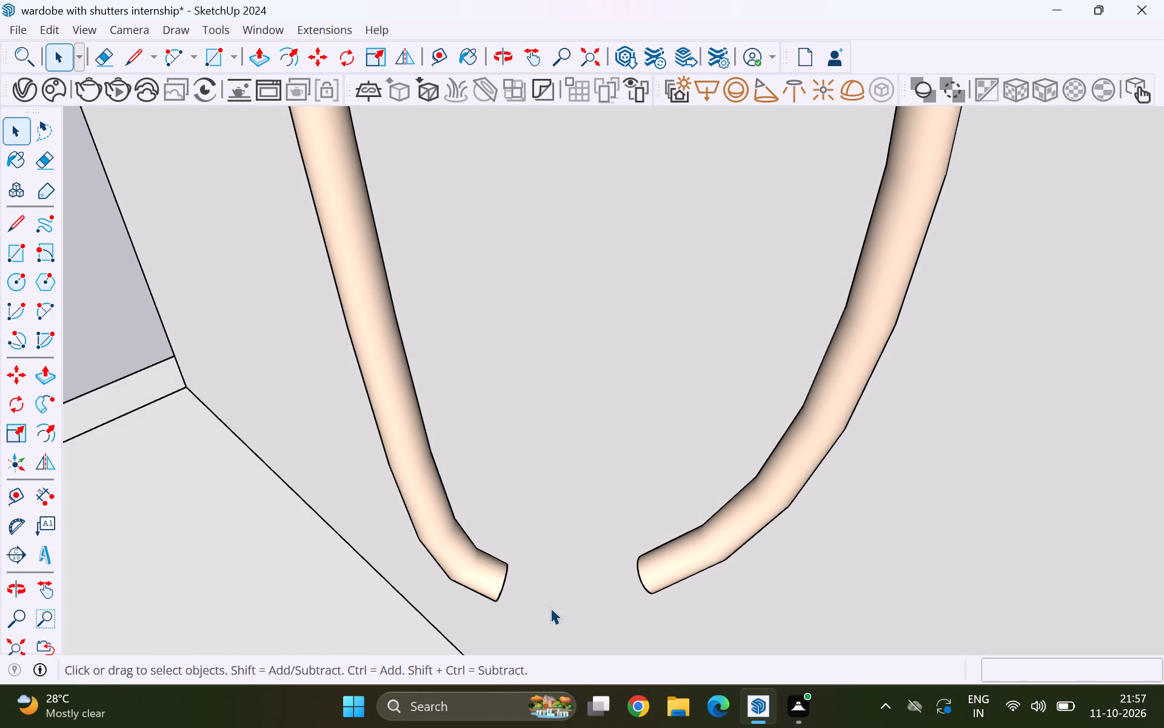
# Move the short hose piece about 3" by its open upper end onto the lower end of the slide rail.
pyautogui.scroll(-19, 561, 600)
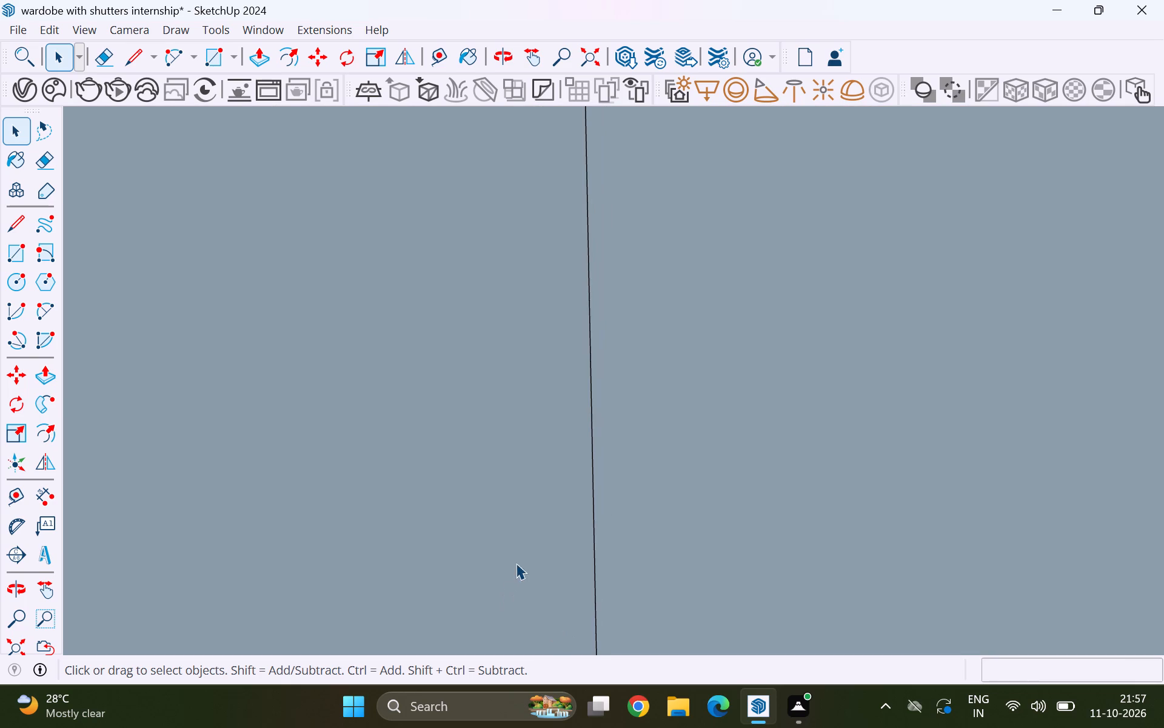
pyautogui.click(2, 643)
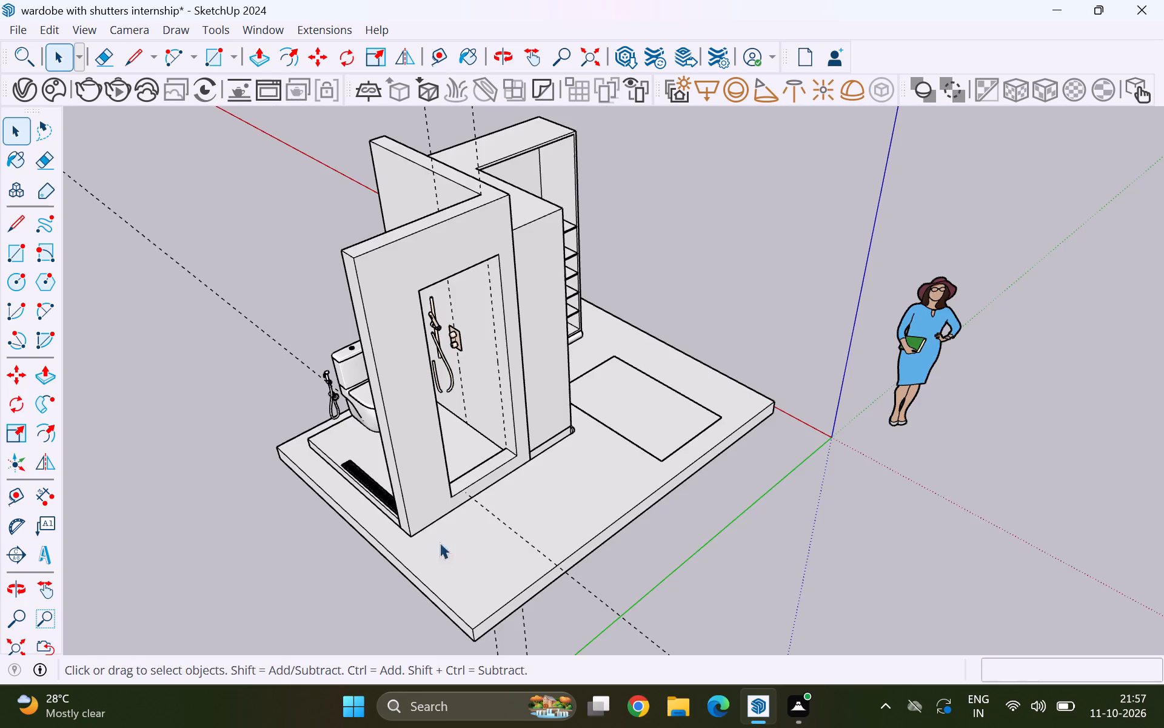
pyautogui.scroll(-2, 527, 505)
pyautogui.moveTo(321, 482); pyautogui.dragTo(760, 409, button='middle')
pyautogui.scroll(5, 572, 476)
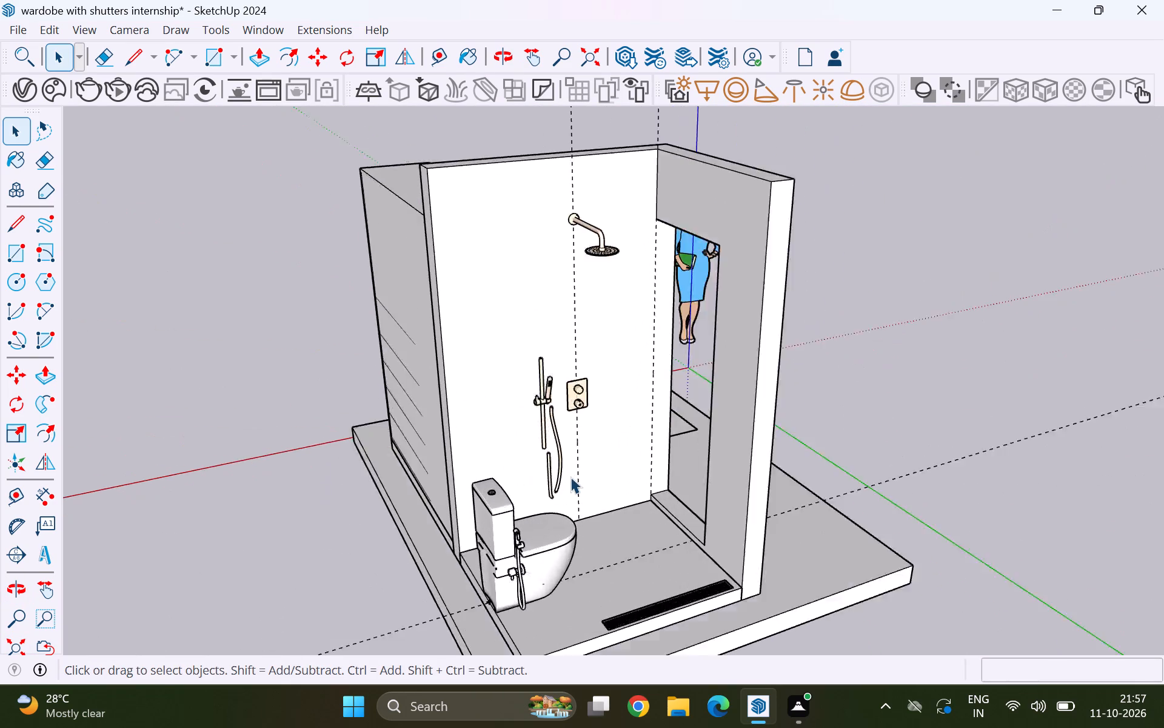
pyautogui.scroll(12, 533, 459)
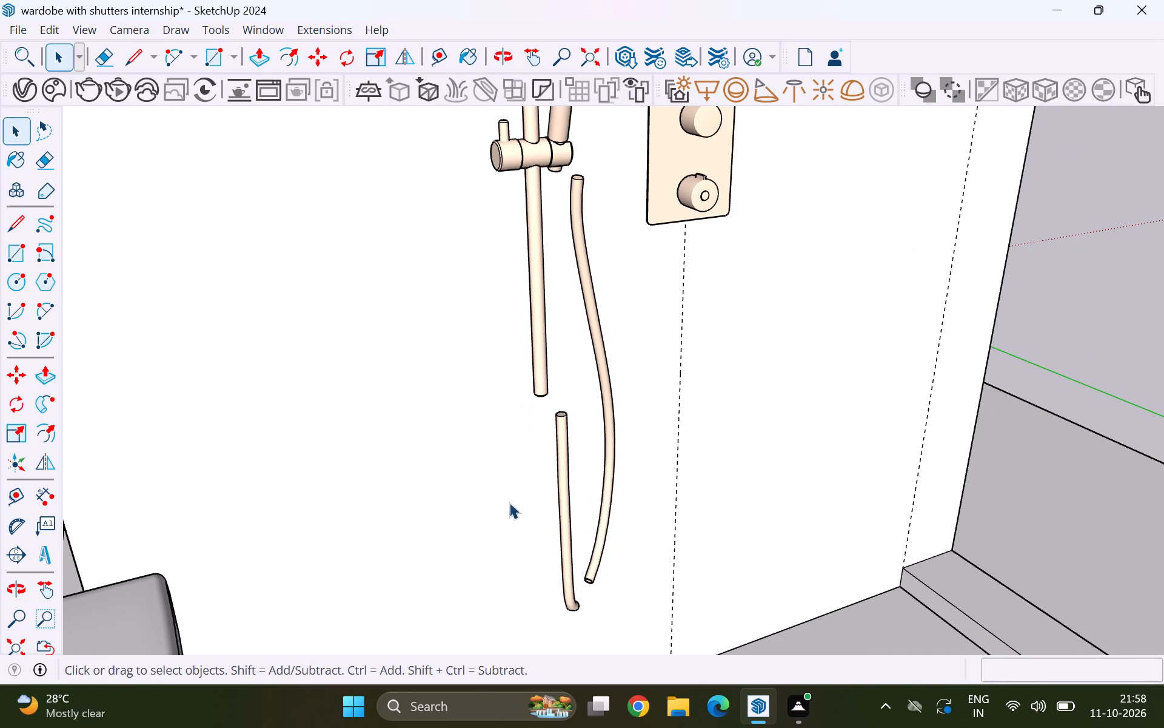
pyautogui.scroll(1, 494, 540)
pyautogui.moveTo(494, 540); pyautogui.dragTo(572, 569, button='middle')
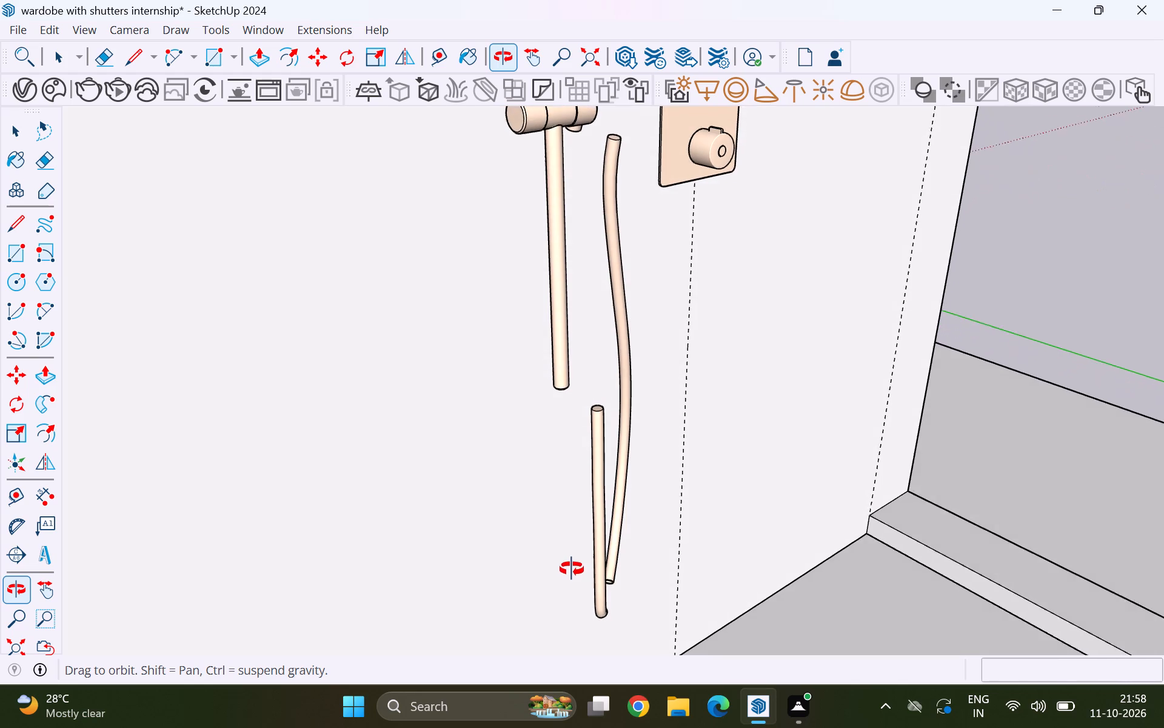
pyautogui.moveTo(572, 569); pyautogui.dragTo(571, 573, button='middle')
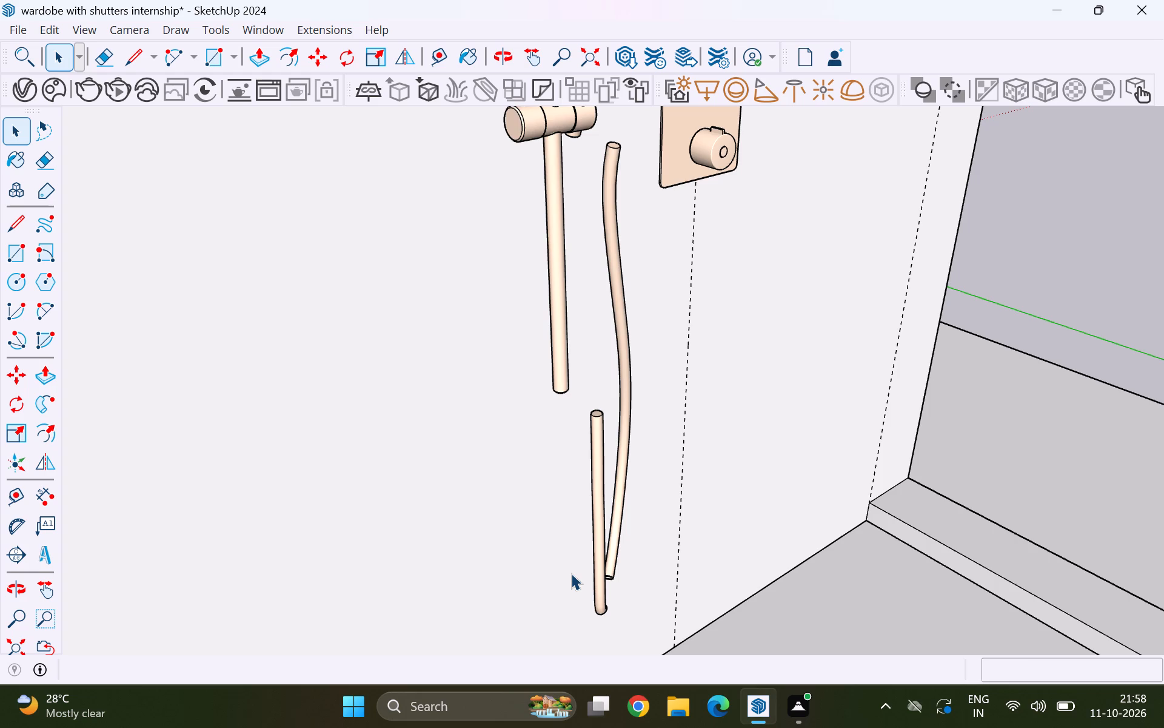
pyautogui.scroll(-2, 571, 573)
pyautogui.moveTo(543, 558); pyautogui.dragTo(621, 561, button='middle')
pyautogui.scroll(4, 619, 527)
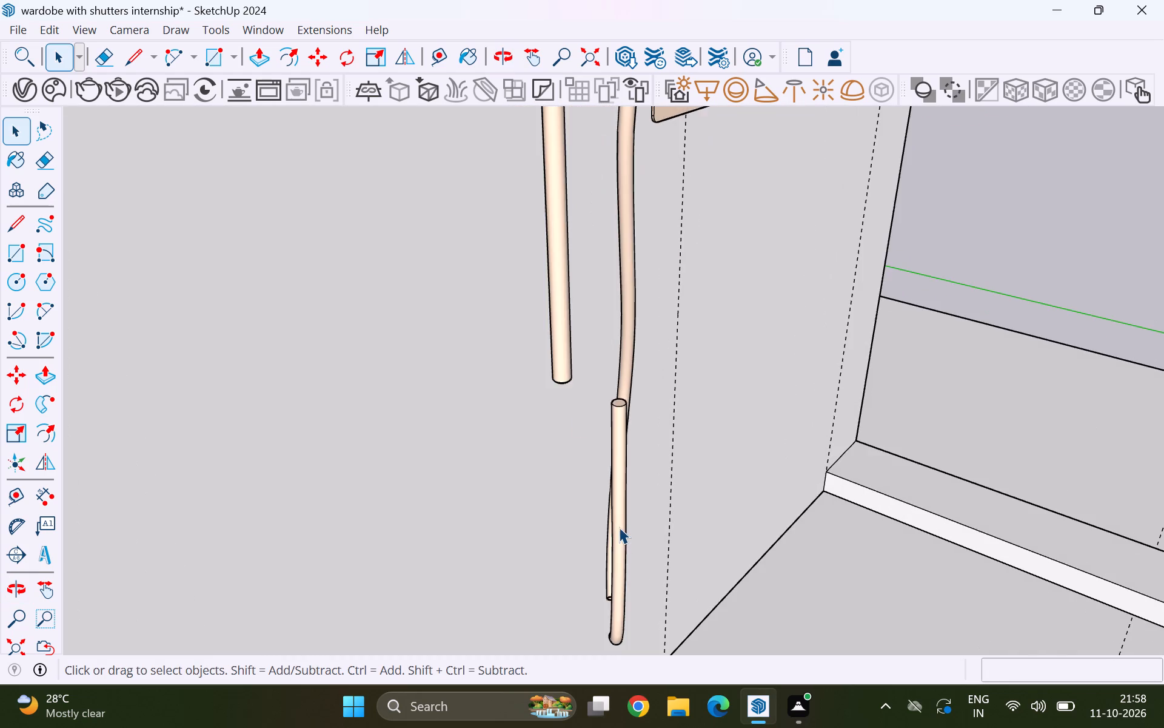
pyautogui.scroll(3, 606, 457)
pyautogui.tripleClick(626, 420)
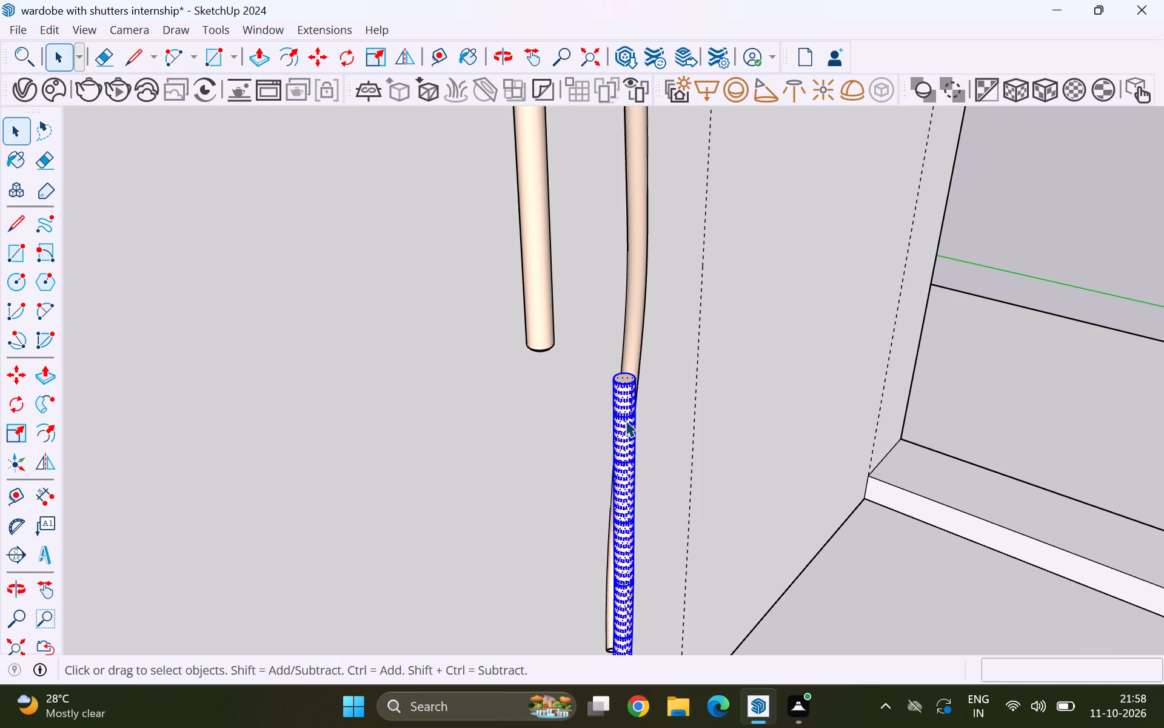
pyautogui.press('m')
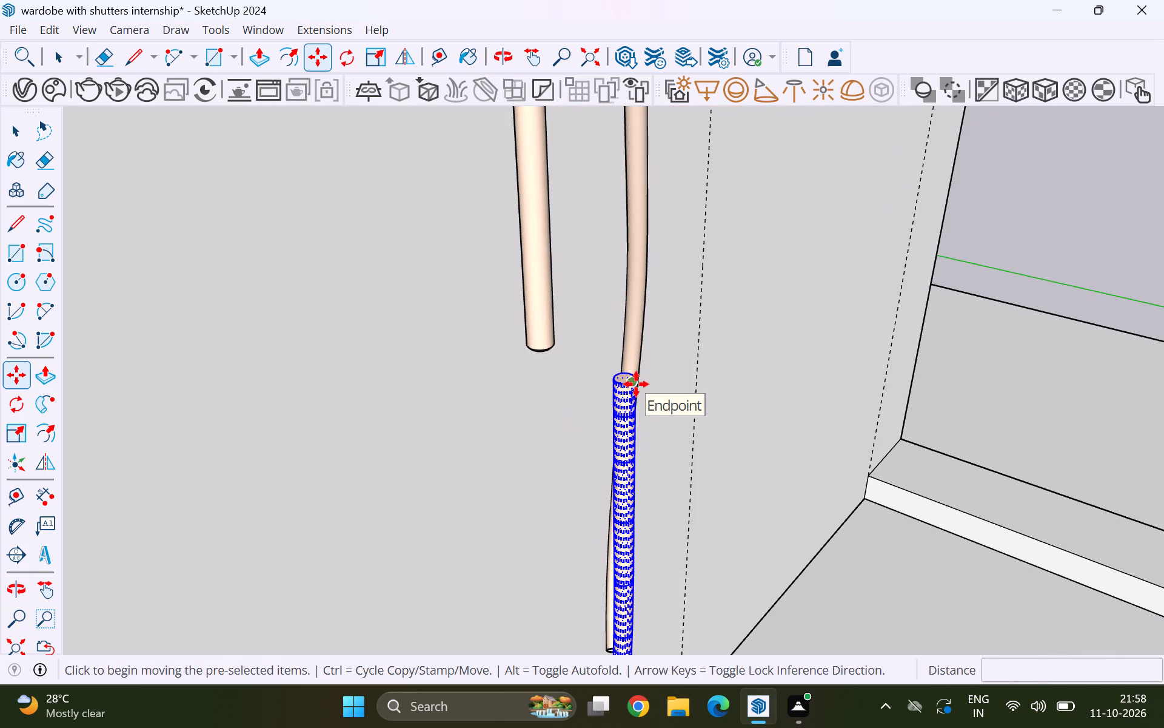
pyautogui.click(636, 384)
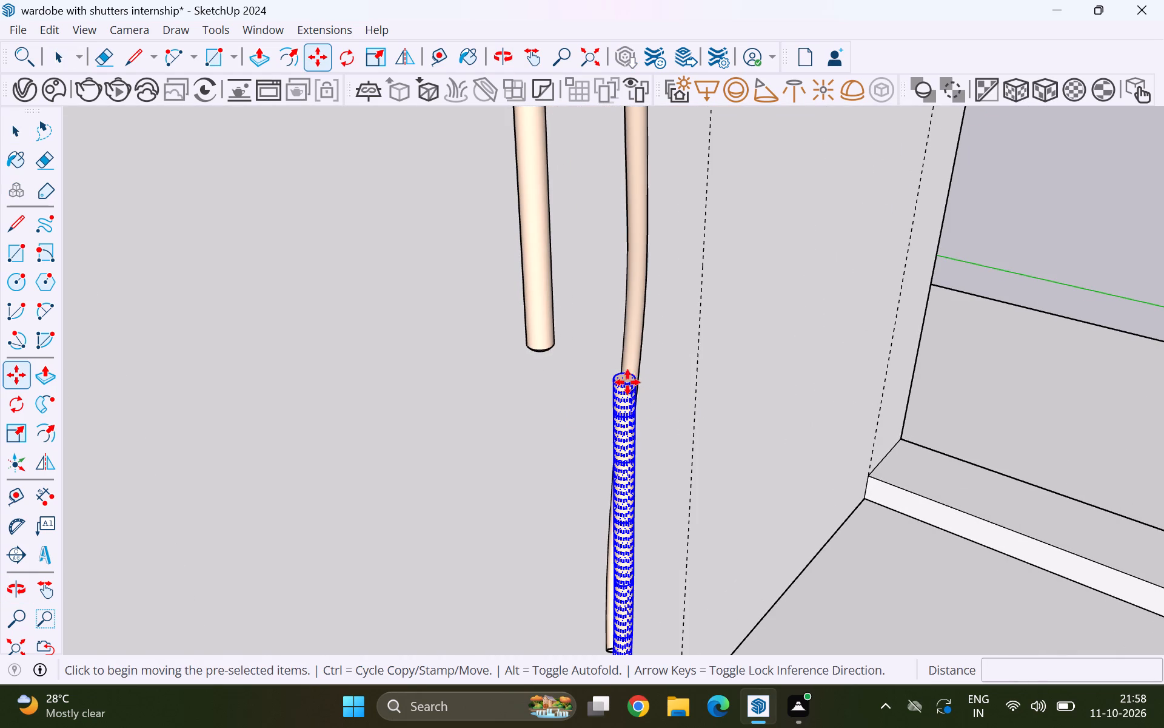
pyautogui.scroll(12, 544, 357)
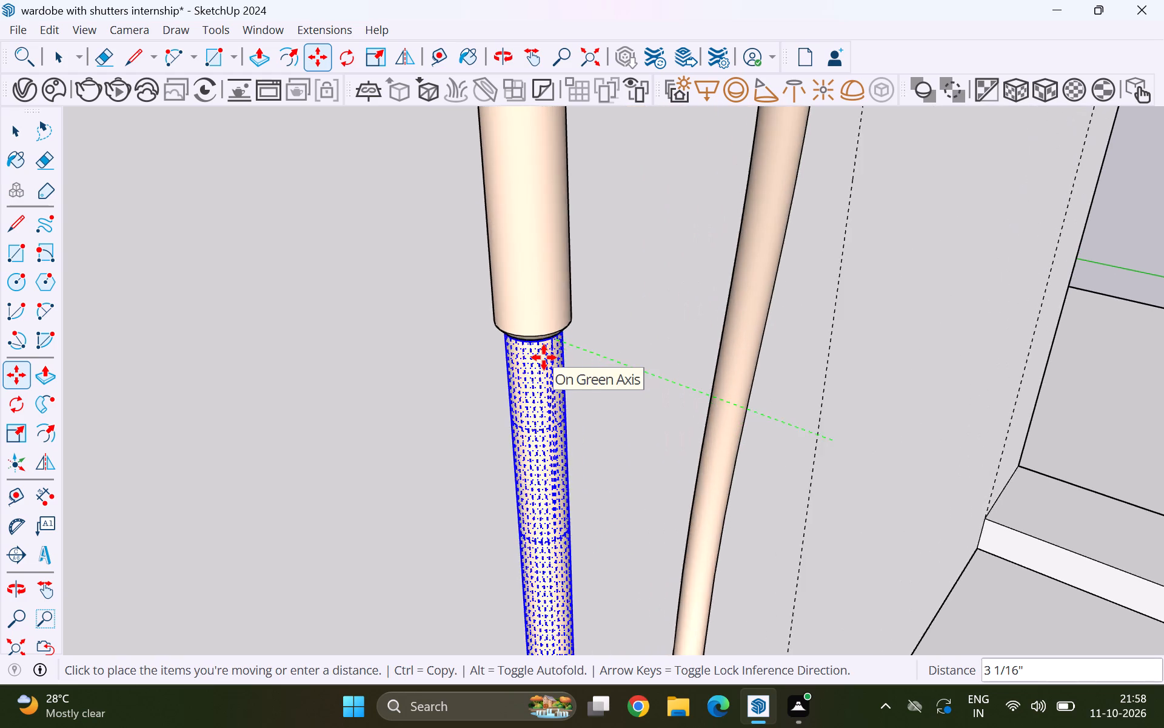
pyautogui.scroll(7, 544, 357)
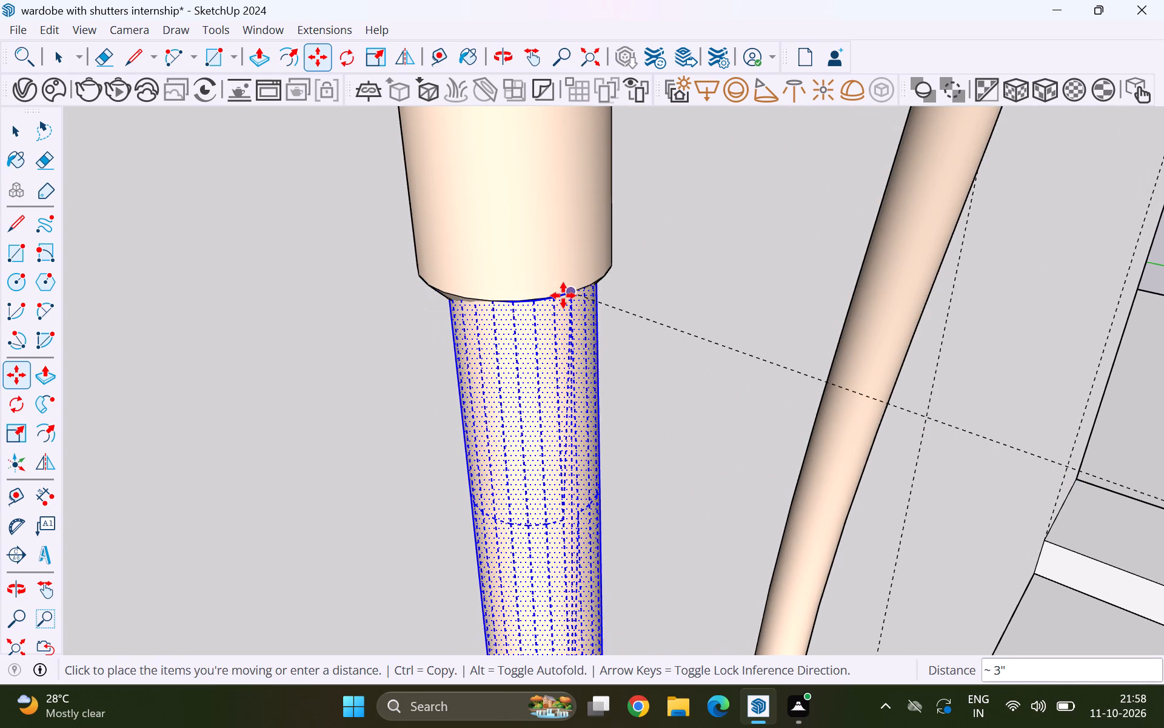
pyautogui.click(566, 295)
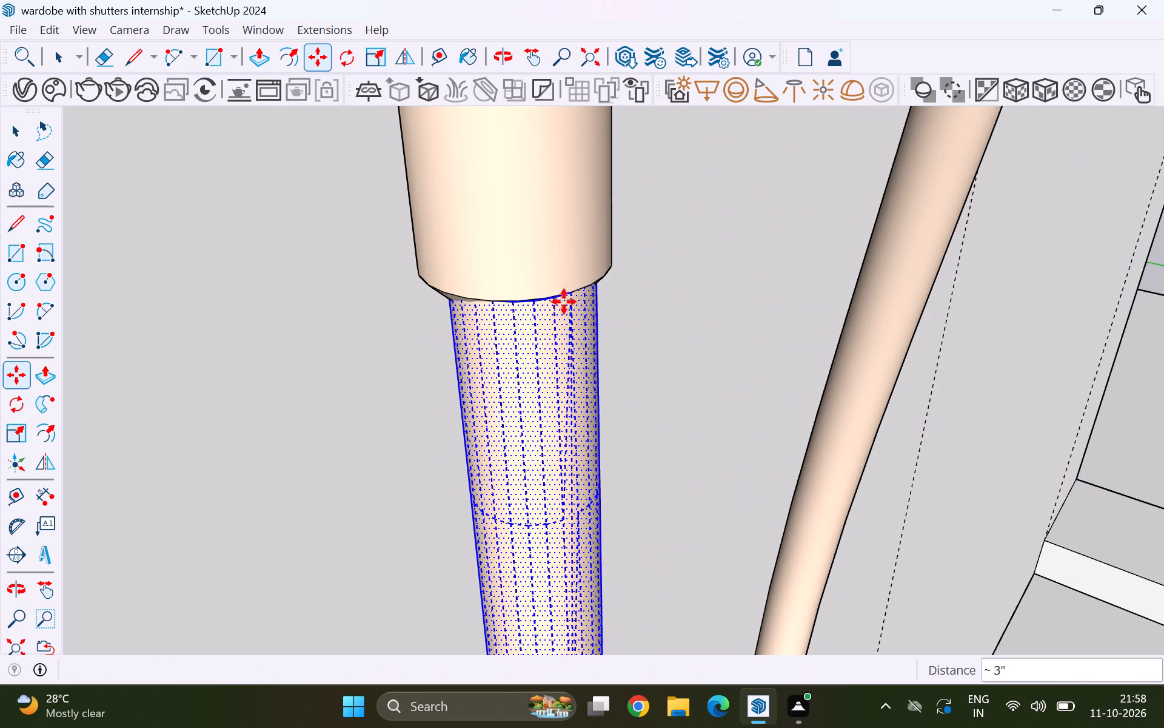
# Finish moving the short hose piece and clear the selection.
pyautogui.press('space')
pyautogui.scroll(-17, 577, 369)
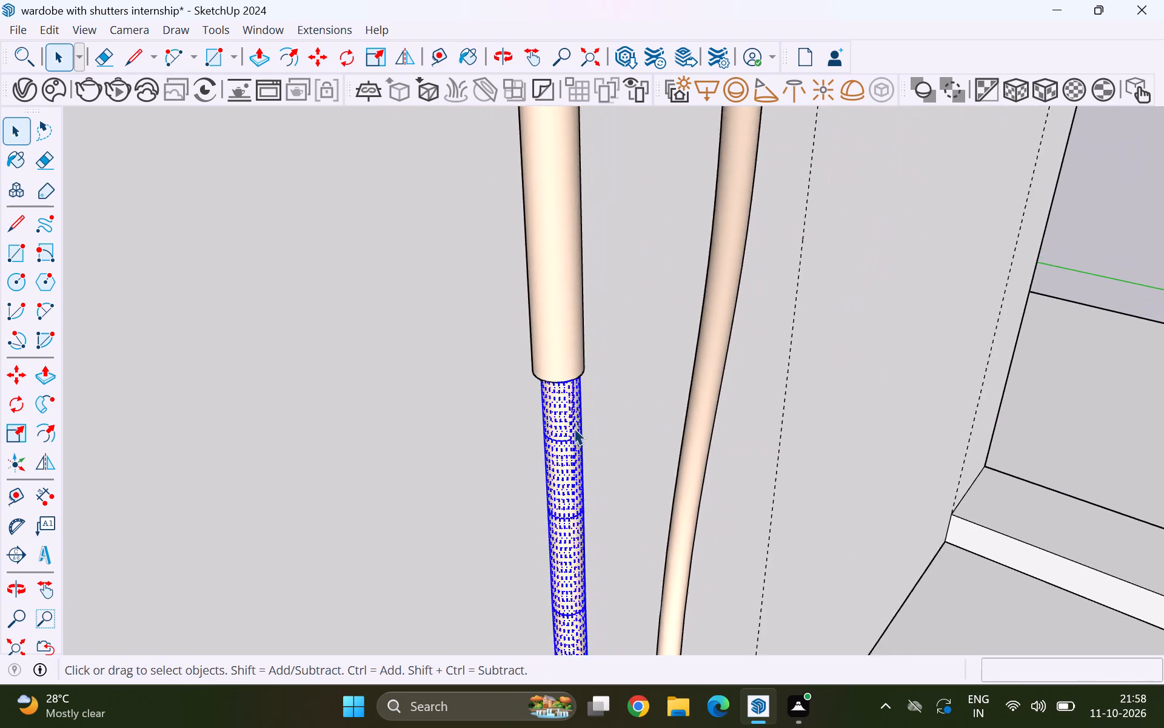
pyautogui.scroll(-18, 574, 428)
pyautogui.scroll(-5, 584, 482)
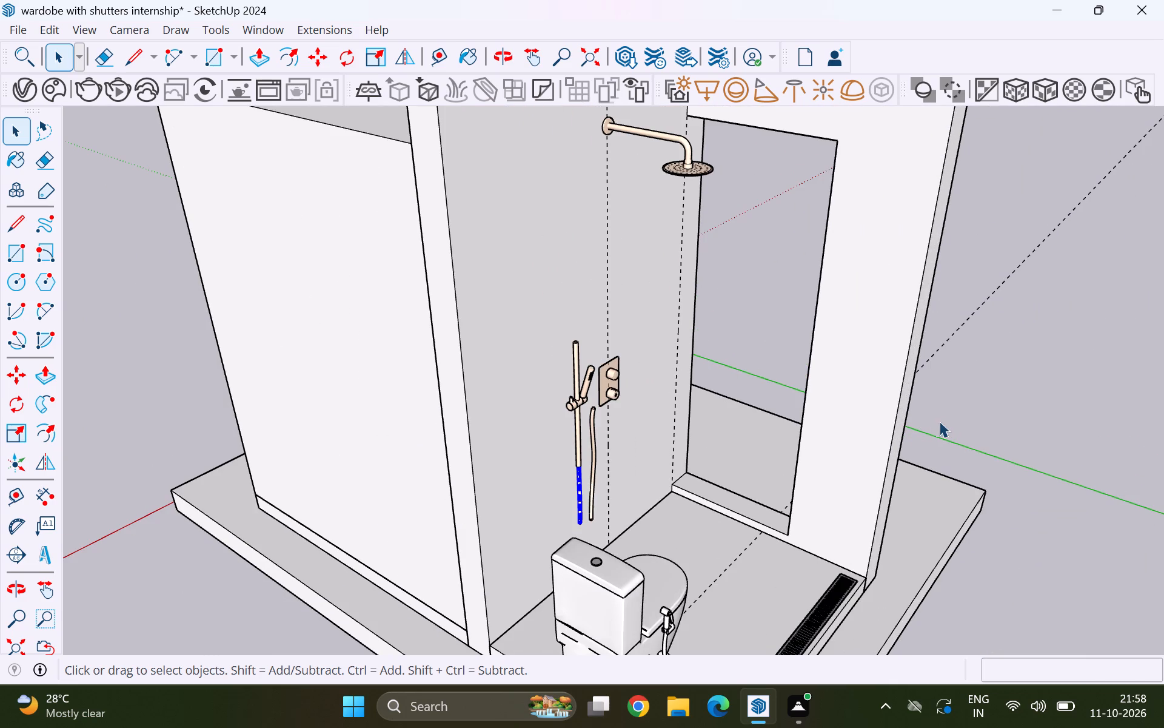
pyautogui.click(958, 406)
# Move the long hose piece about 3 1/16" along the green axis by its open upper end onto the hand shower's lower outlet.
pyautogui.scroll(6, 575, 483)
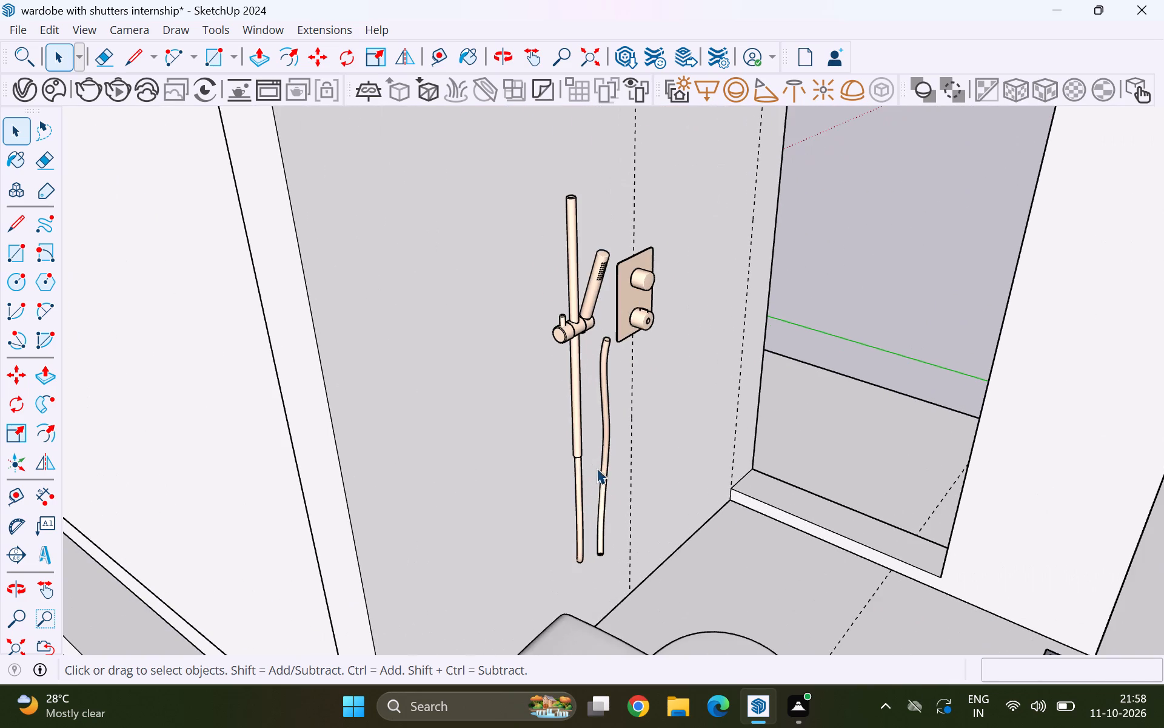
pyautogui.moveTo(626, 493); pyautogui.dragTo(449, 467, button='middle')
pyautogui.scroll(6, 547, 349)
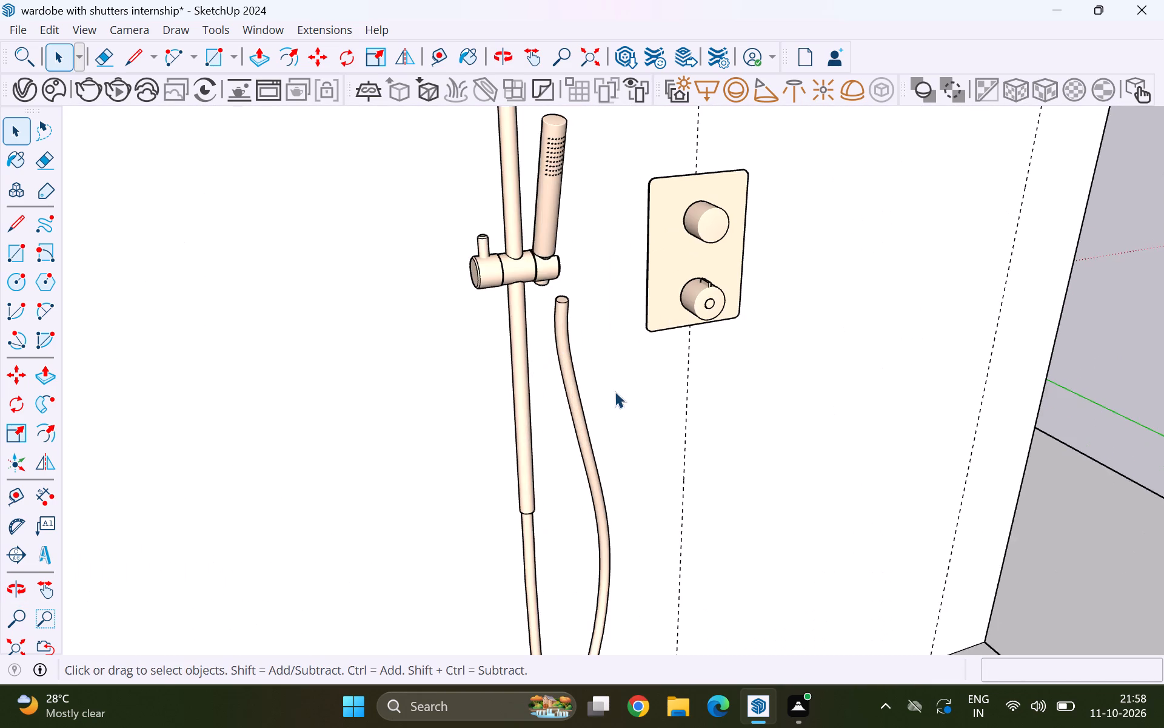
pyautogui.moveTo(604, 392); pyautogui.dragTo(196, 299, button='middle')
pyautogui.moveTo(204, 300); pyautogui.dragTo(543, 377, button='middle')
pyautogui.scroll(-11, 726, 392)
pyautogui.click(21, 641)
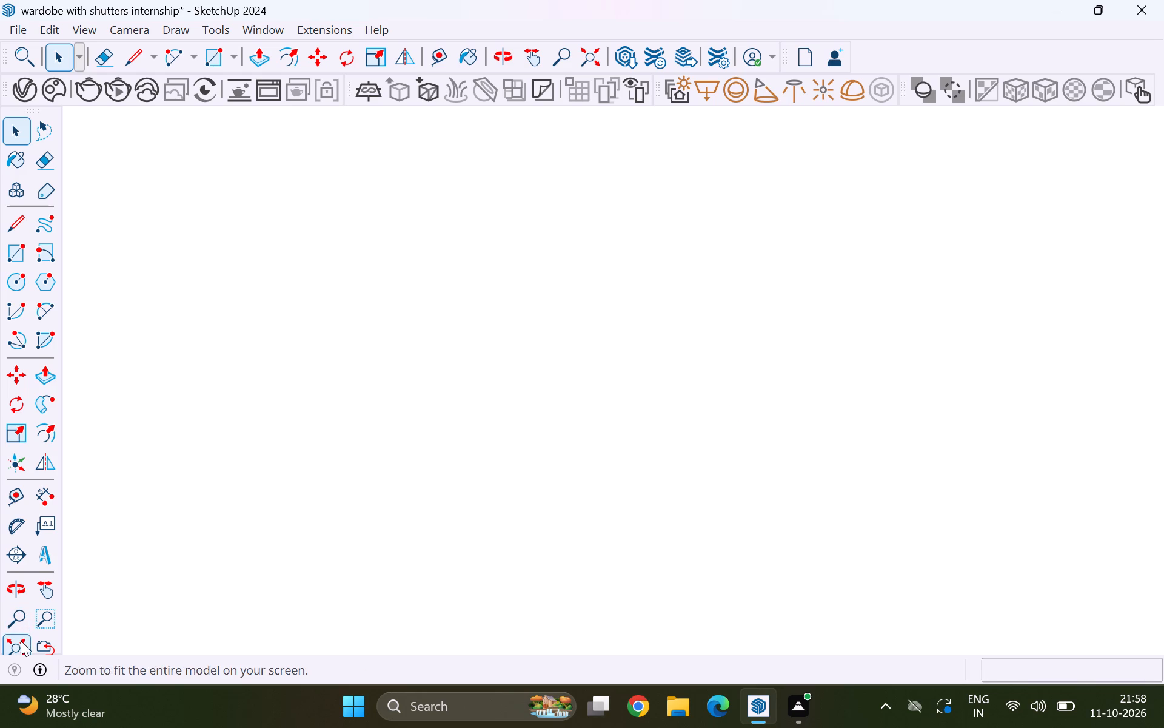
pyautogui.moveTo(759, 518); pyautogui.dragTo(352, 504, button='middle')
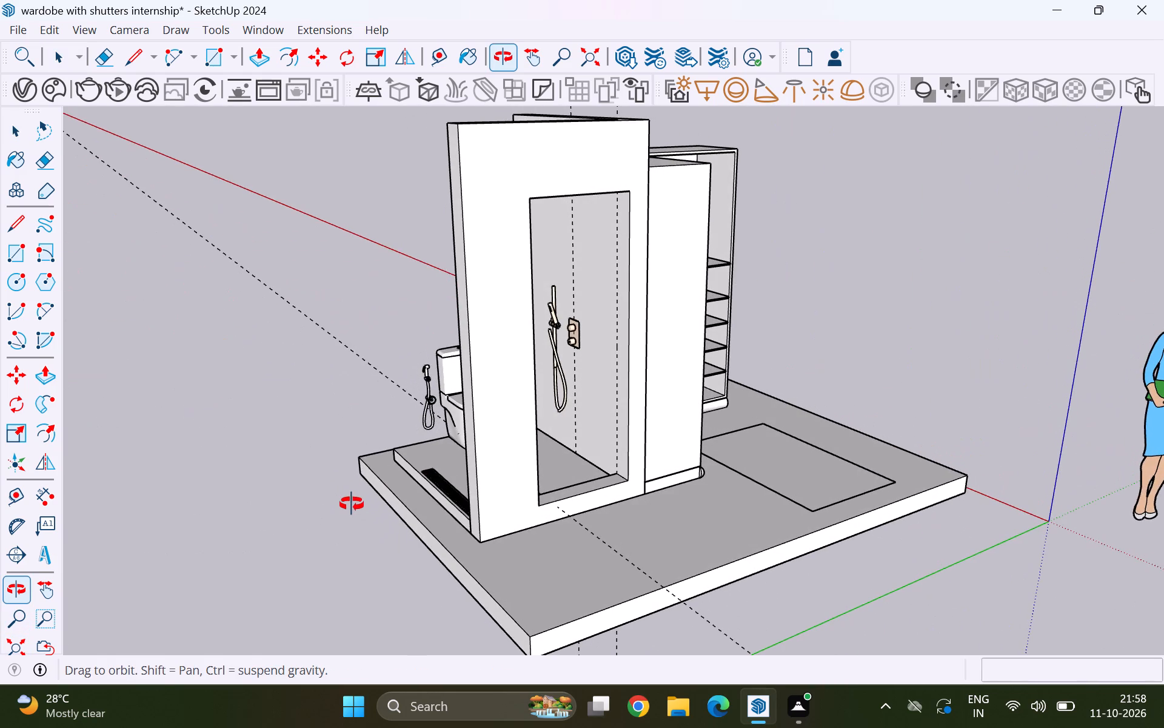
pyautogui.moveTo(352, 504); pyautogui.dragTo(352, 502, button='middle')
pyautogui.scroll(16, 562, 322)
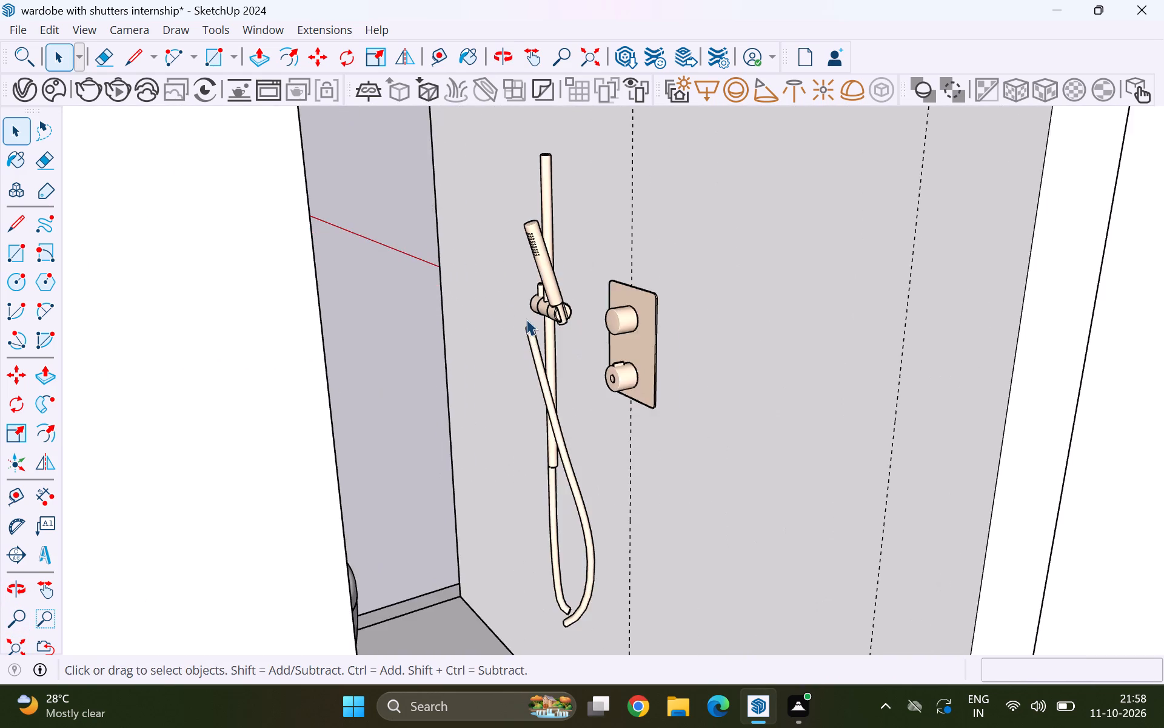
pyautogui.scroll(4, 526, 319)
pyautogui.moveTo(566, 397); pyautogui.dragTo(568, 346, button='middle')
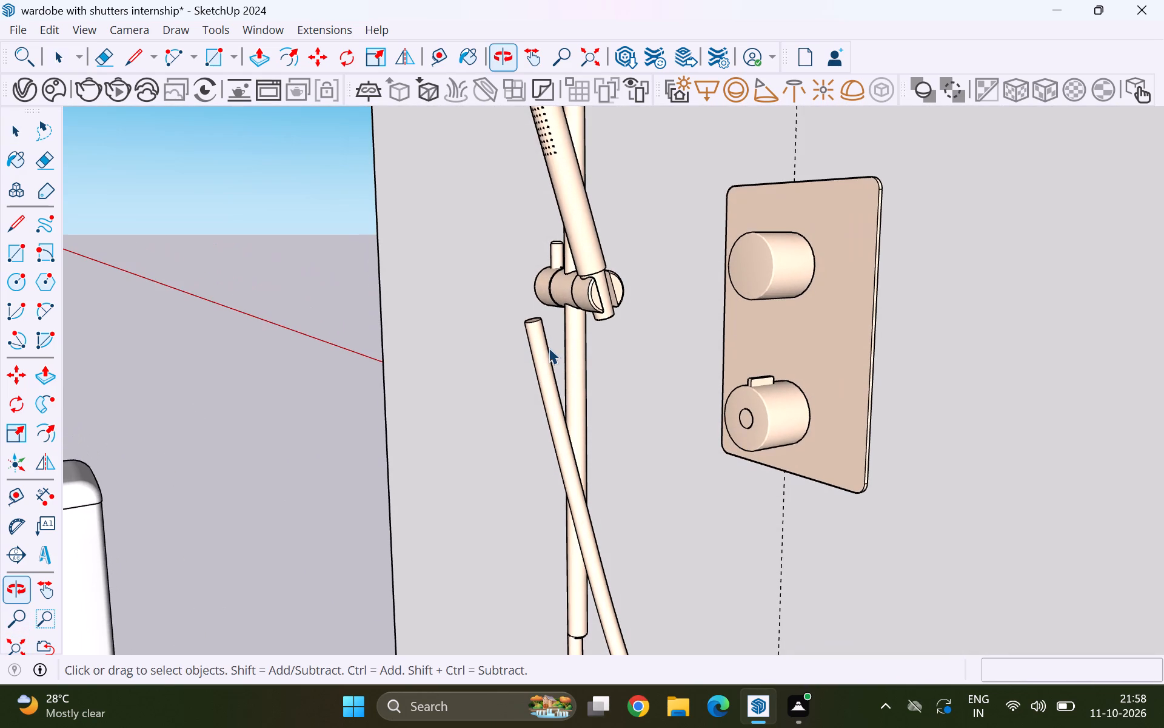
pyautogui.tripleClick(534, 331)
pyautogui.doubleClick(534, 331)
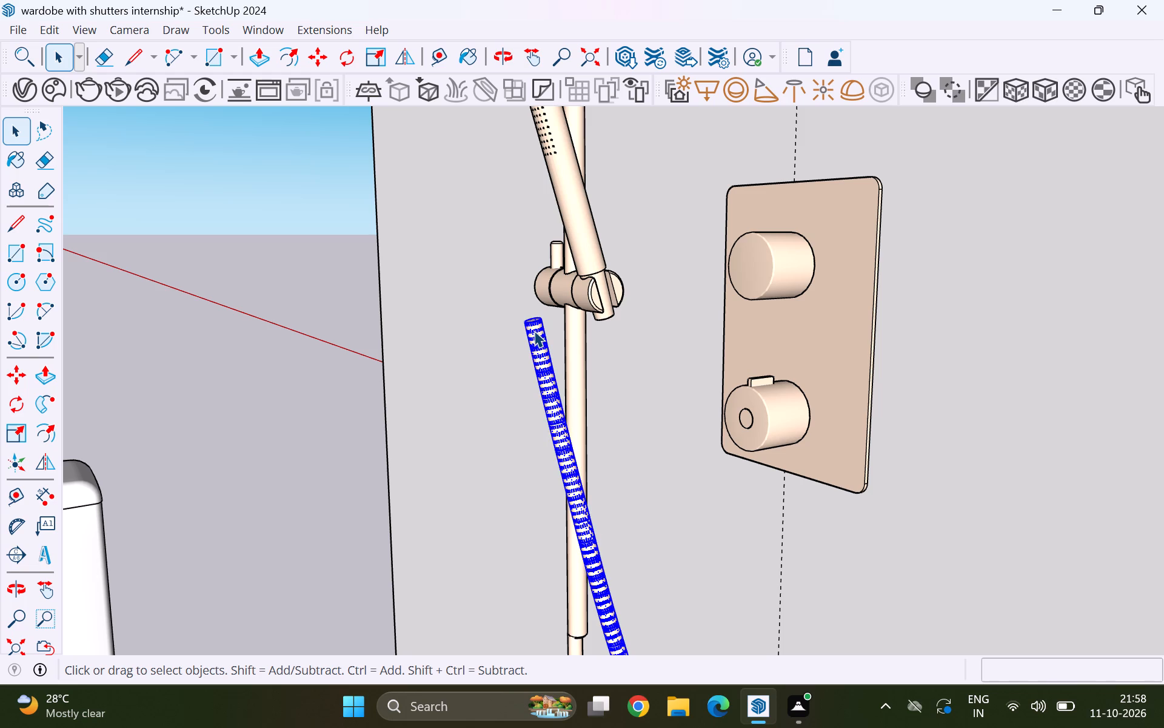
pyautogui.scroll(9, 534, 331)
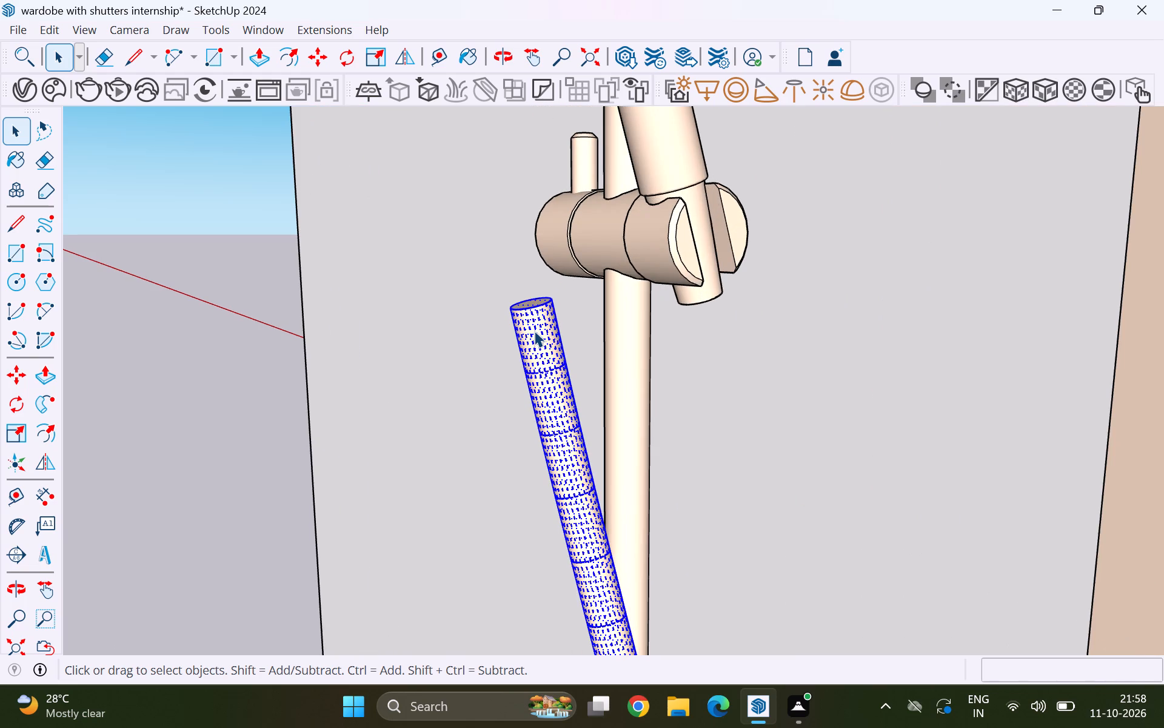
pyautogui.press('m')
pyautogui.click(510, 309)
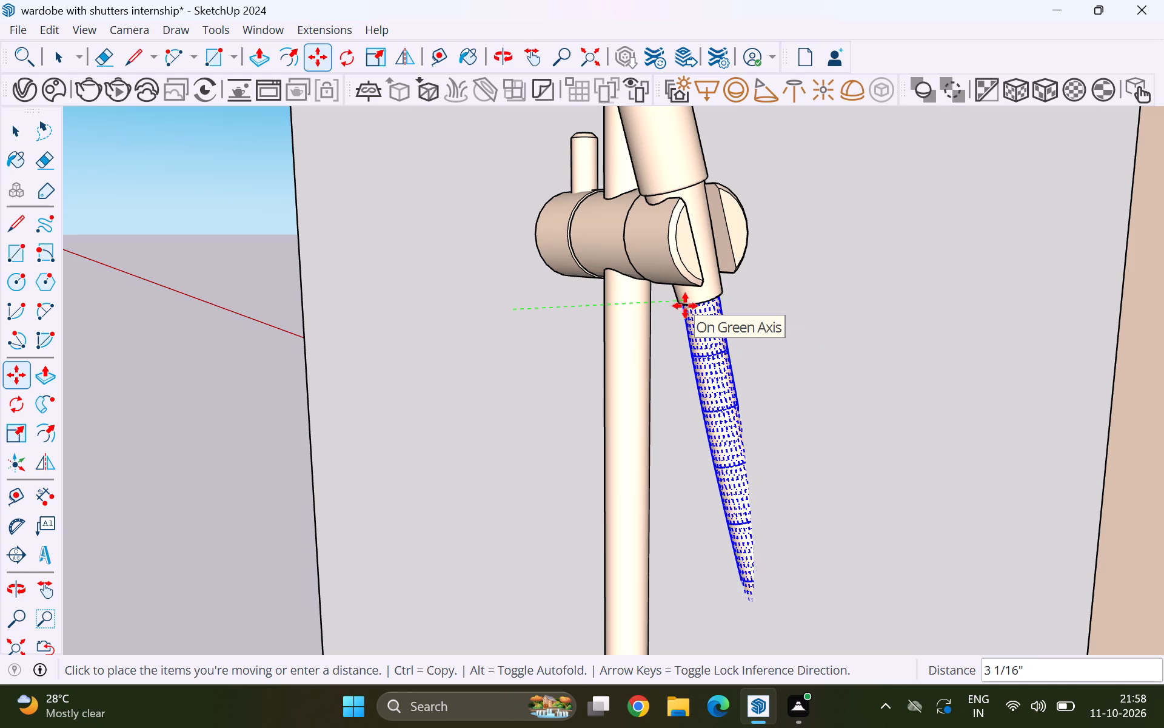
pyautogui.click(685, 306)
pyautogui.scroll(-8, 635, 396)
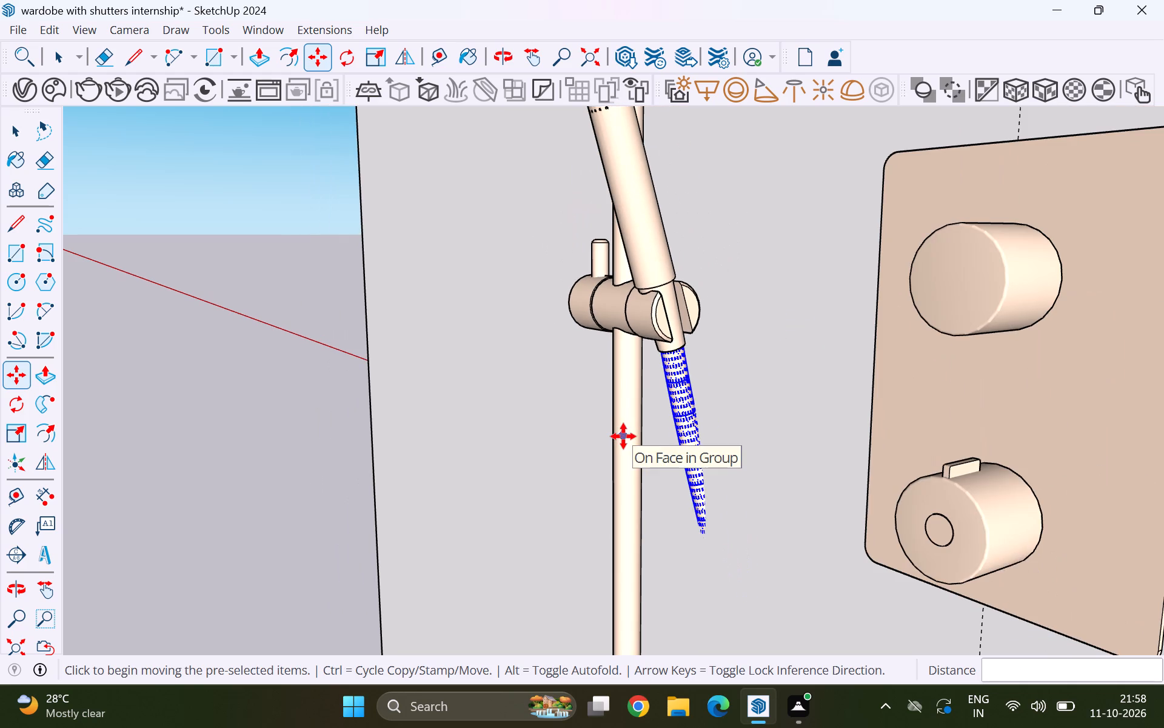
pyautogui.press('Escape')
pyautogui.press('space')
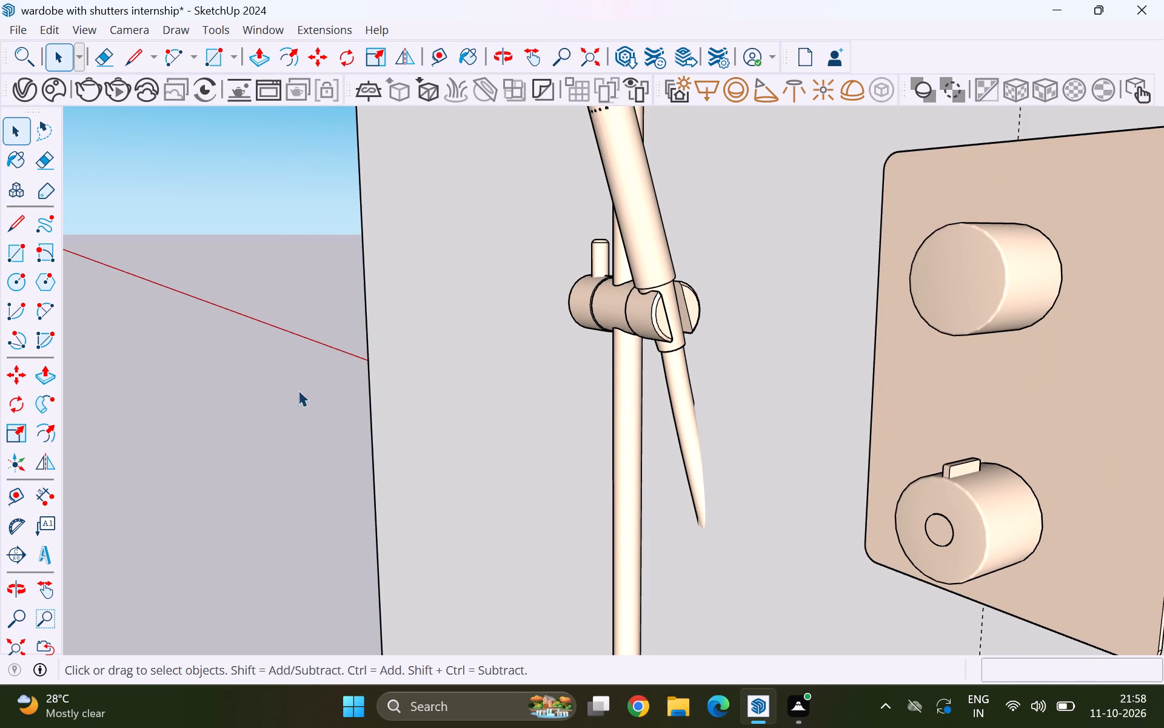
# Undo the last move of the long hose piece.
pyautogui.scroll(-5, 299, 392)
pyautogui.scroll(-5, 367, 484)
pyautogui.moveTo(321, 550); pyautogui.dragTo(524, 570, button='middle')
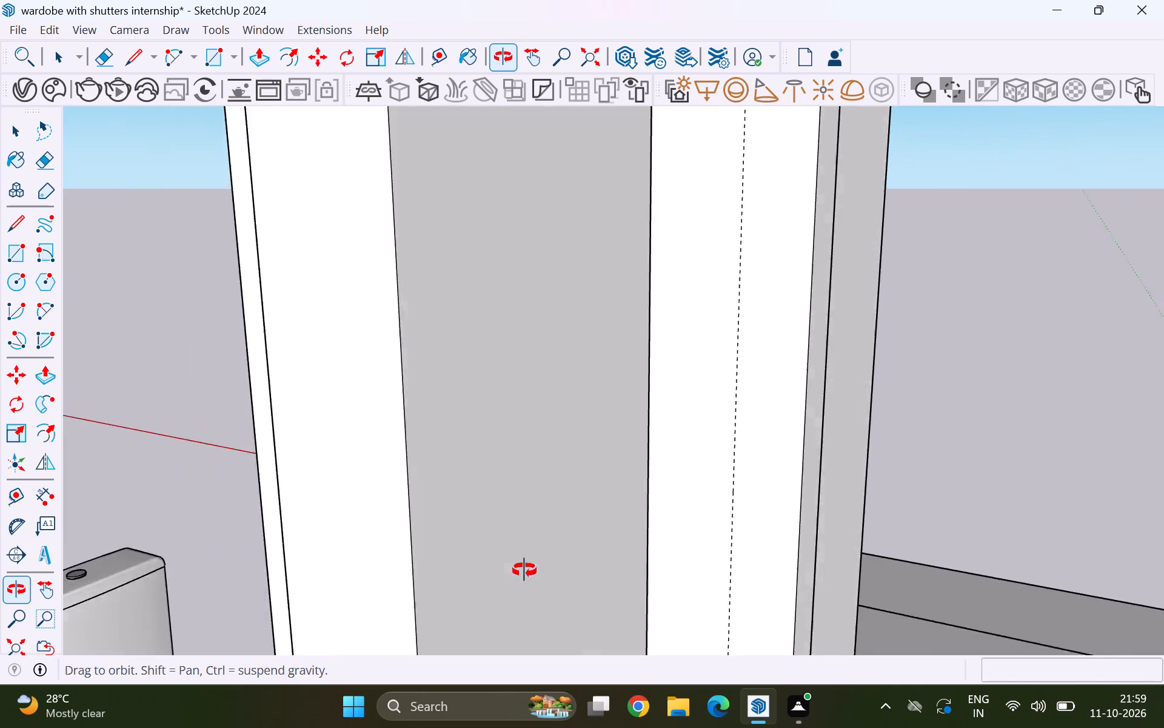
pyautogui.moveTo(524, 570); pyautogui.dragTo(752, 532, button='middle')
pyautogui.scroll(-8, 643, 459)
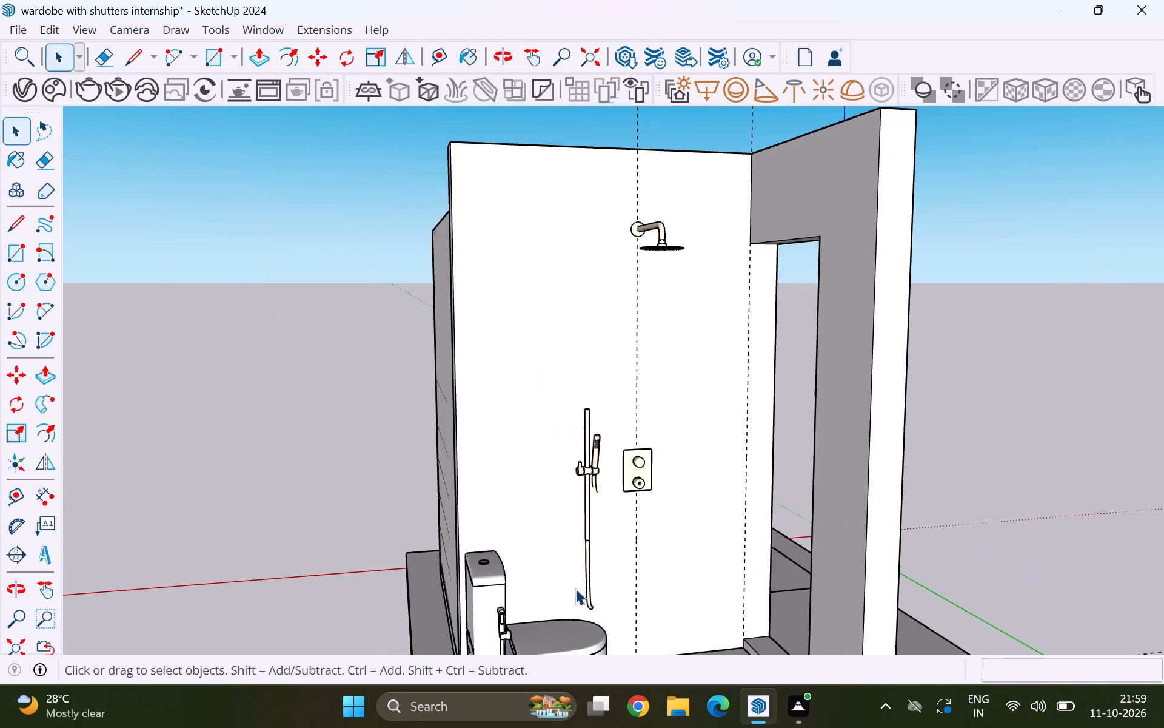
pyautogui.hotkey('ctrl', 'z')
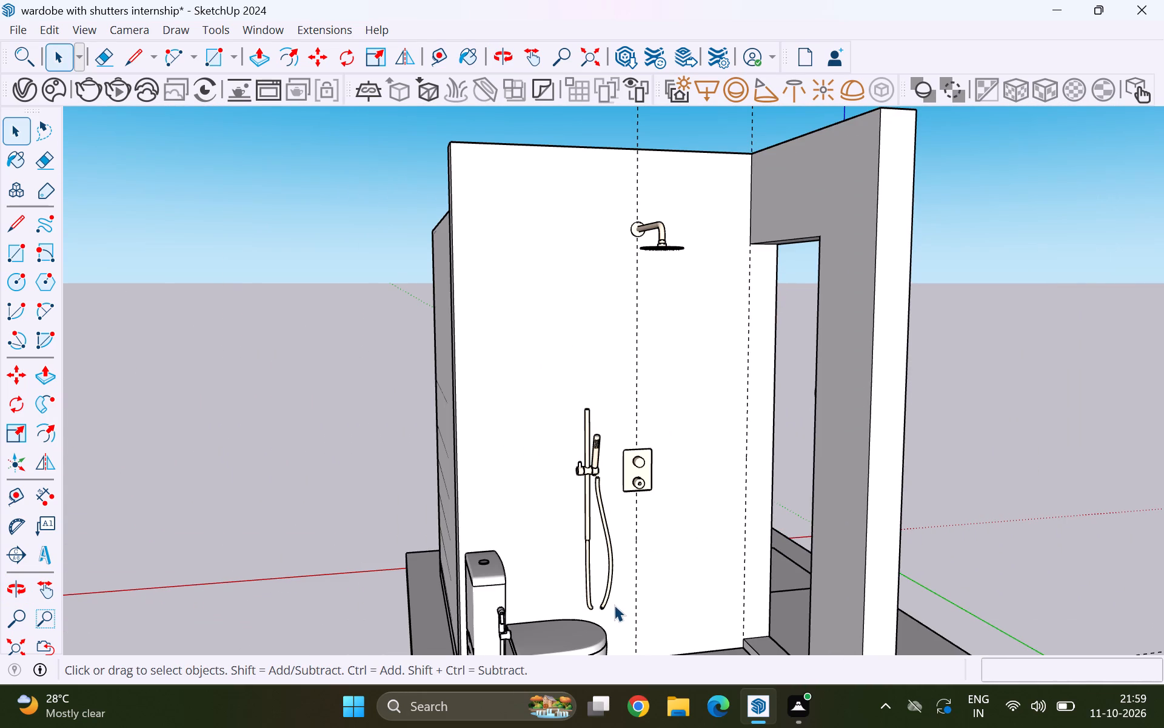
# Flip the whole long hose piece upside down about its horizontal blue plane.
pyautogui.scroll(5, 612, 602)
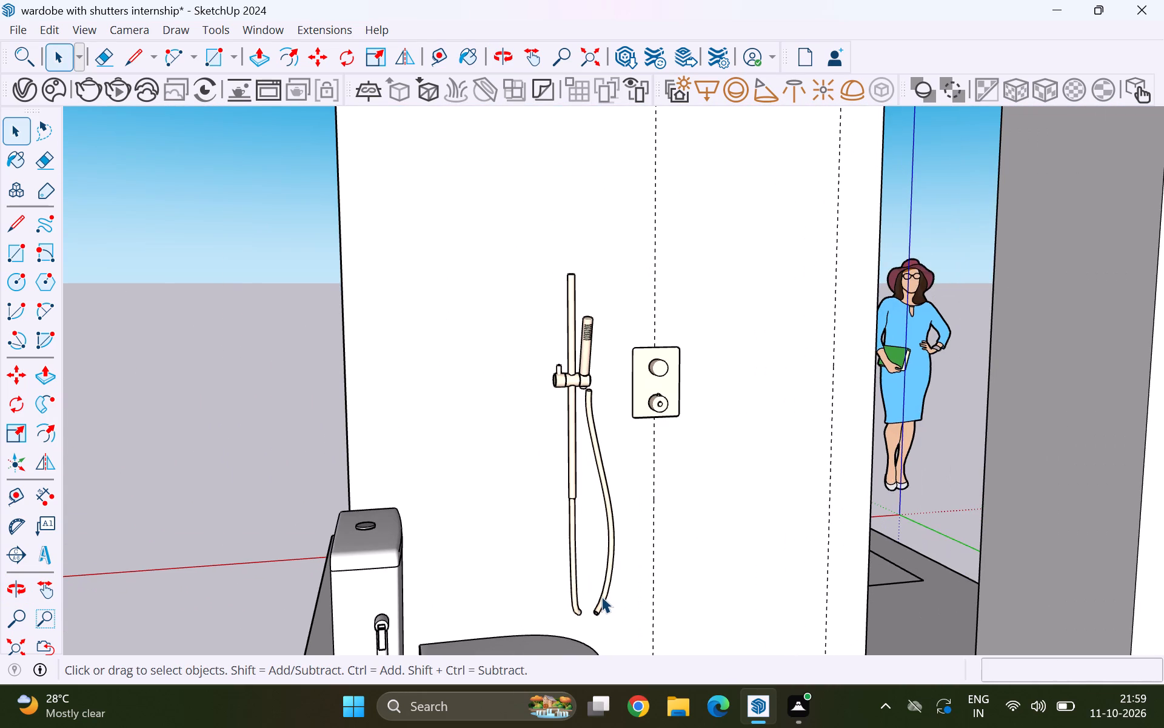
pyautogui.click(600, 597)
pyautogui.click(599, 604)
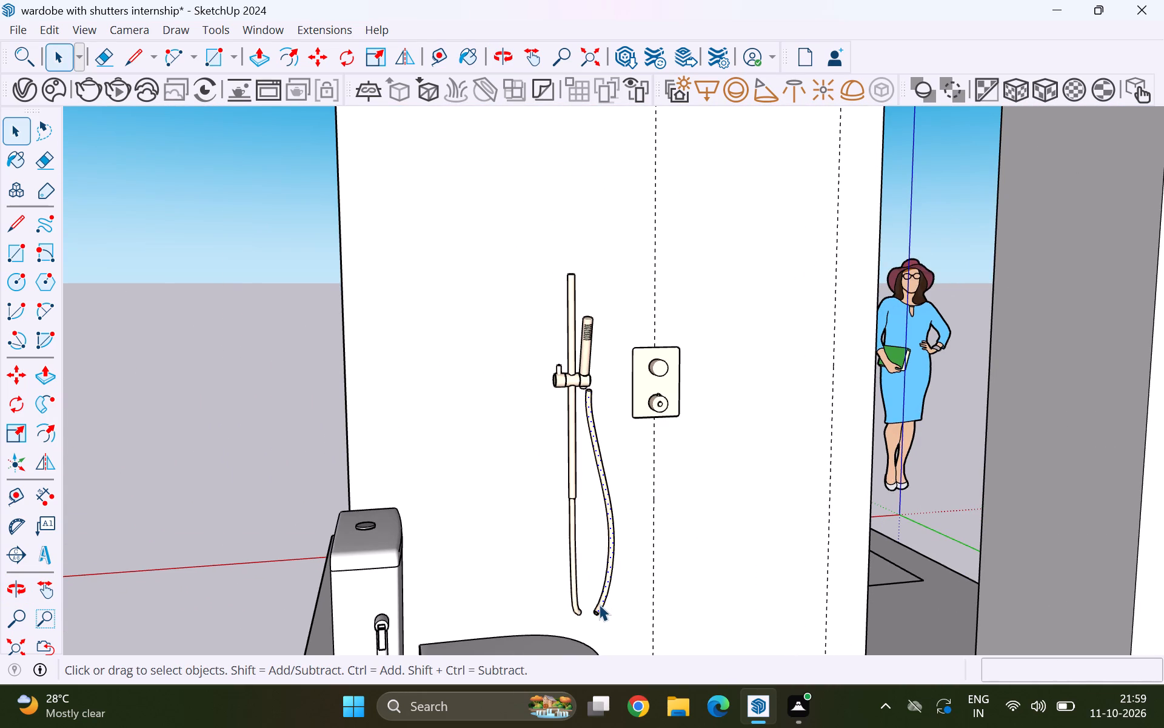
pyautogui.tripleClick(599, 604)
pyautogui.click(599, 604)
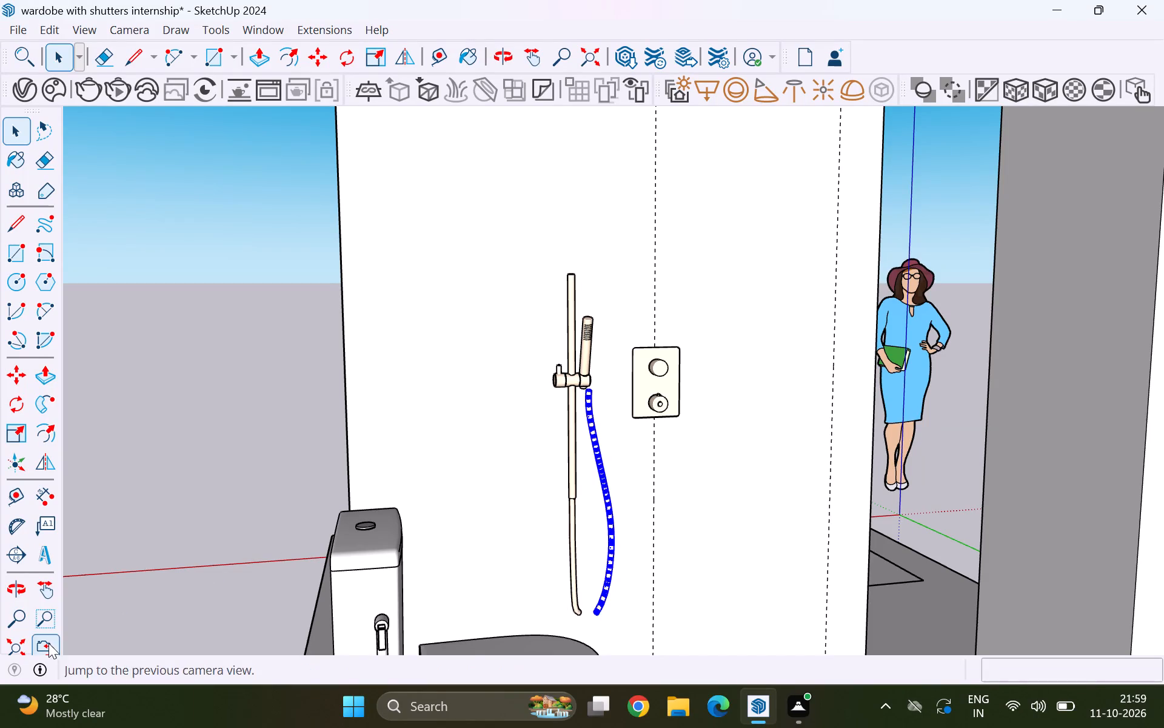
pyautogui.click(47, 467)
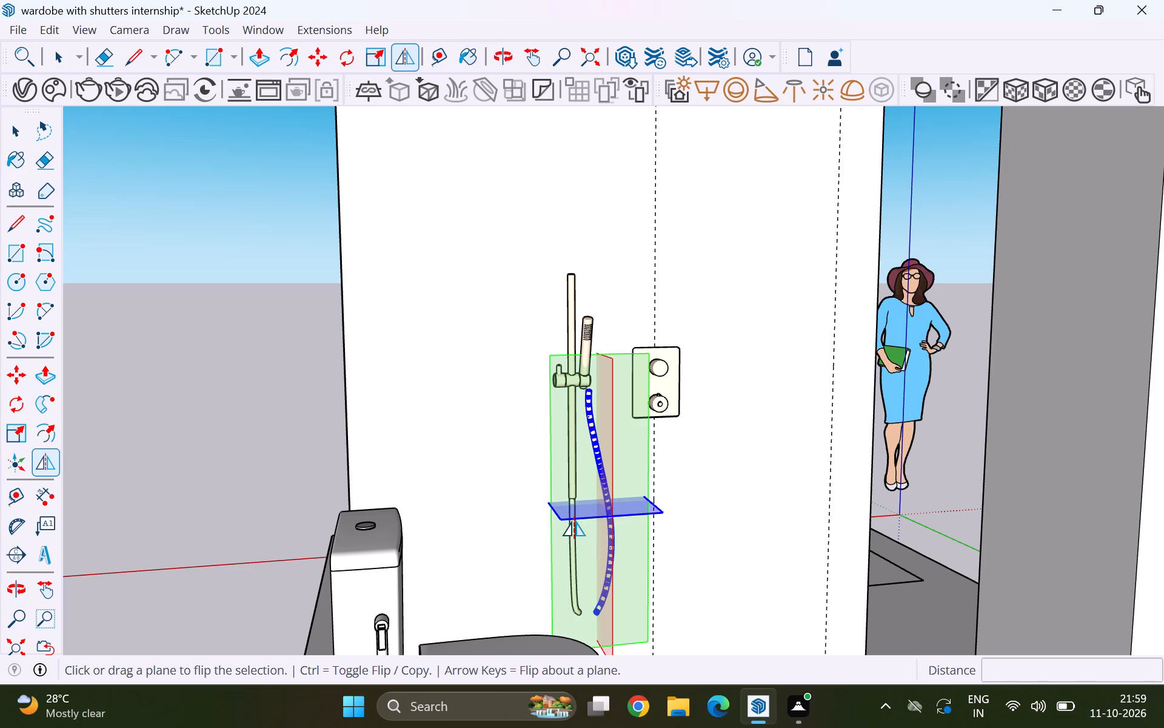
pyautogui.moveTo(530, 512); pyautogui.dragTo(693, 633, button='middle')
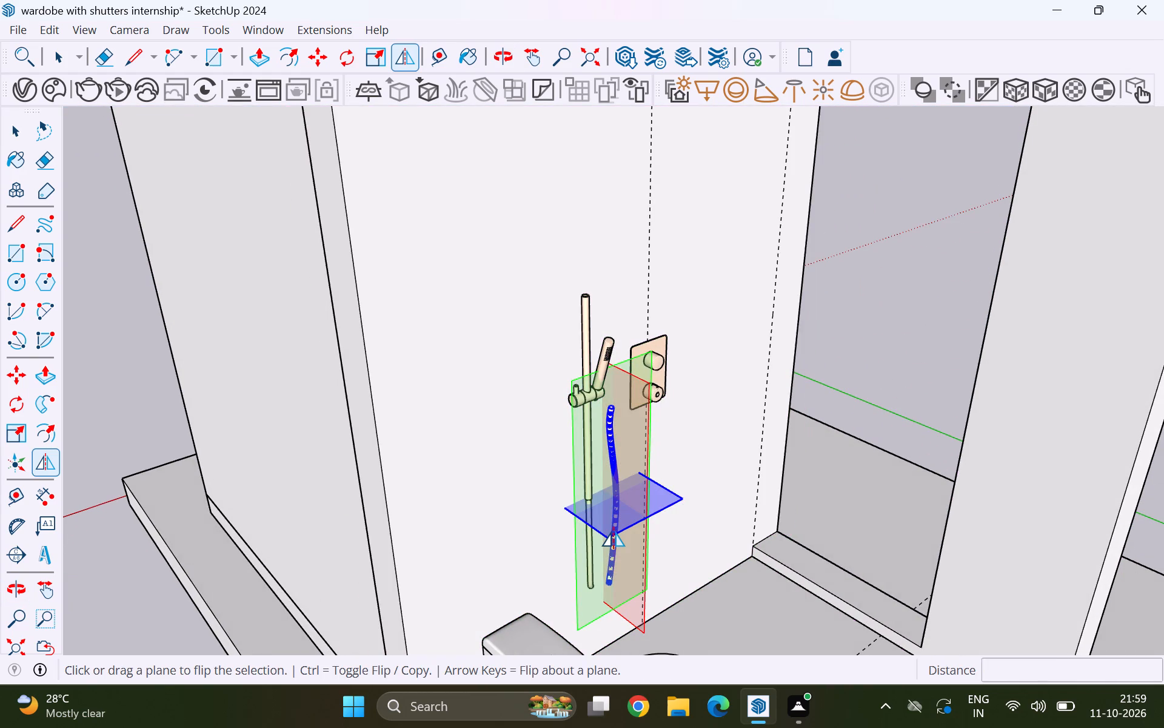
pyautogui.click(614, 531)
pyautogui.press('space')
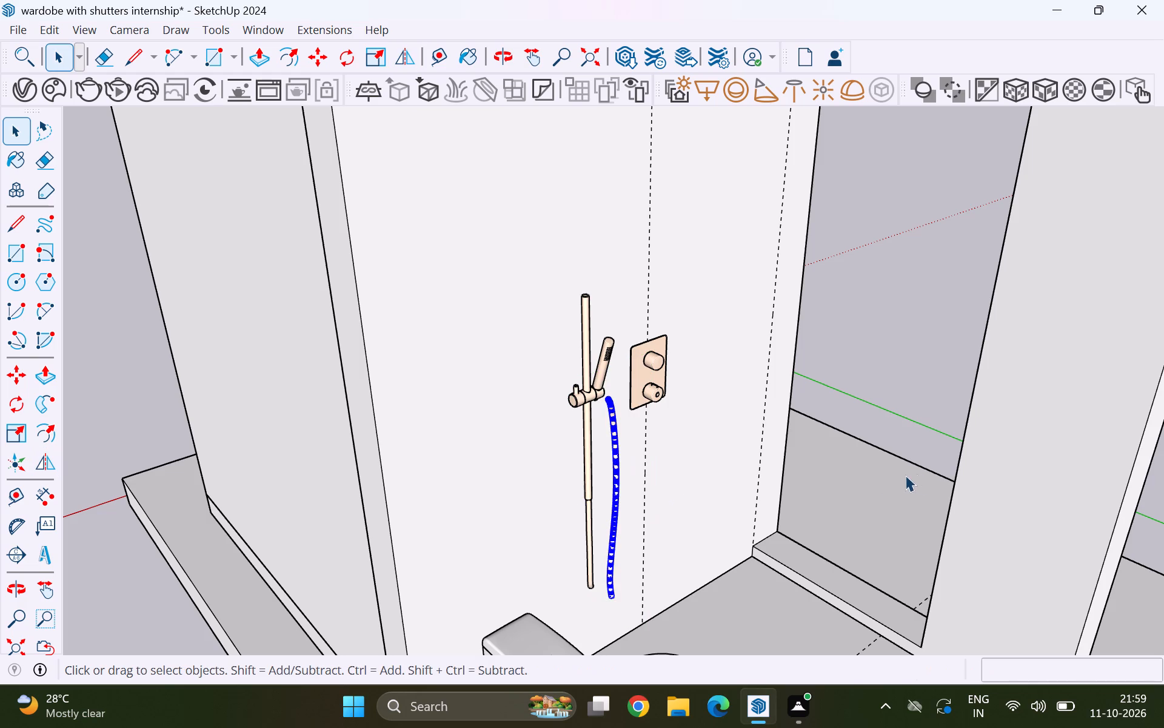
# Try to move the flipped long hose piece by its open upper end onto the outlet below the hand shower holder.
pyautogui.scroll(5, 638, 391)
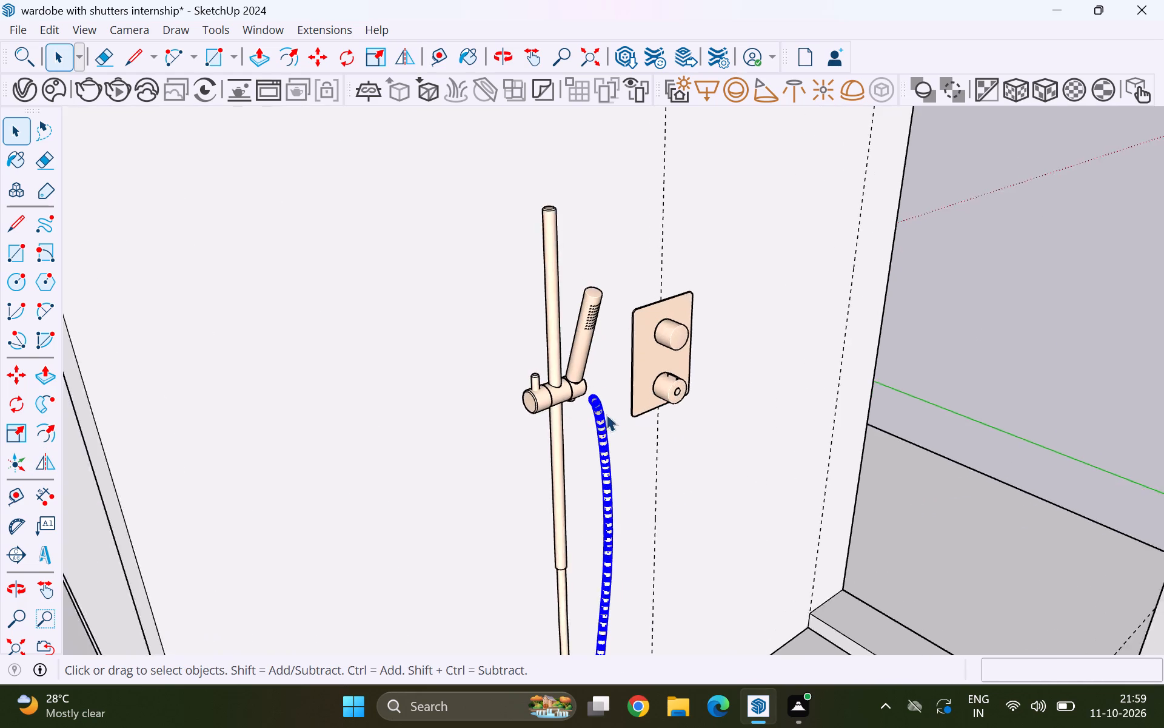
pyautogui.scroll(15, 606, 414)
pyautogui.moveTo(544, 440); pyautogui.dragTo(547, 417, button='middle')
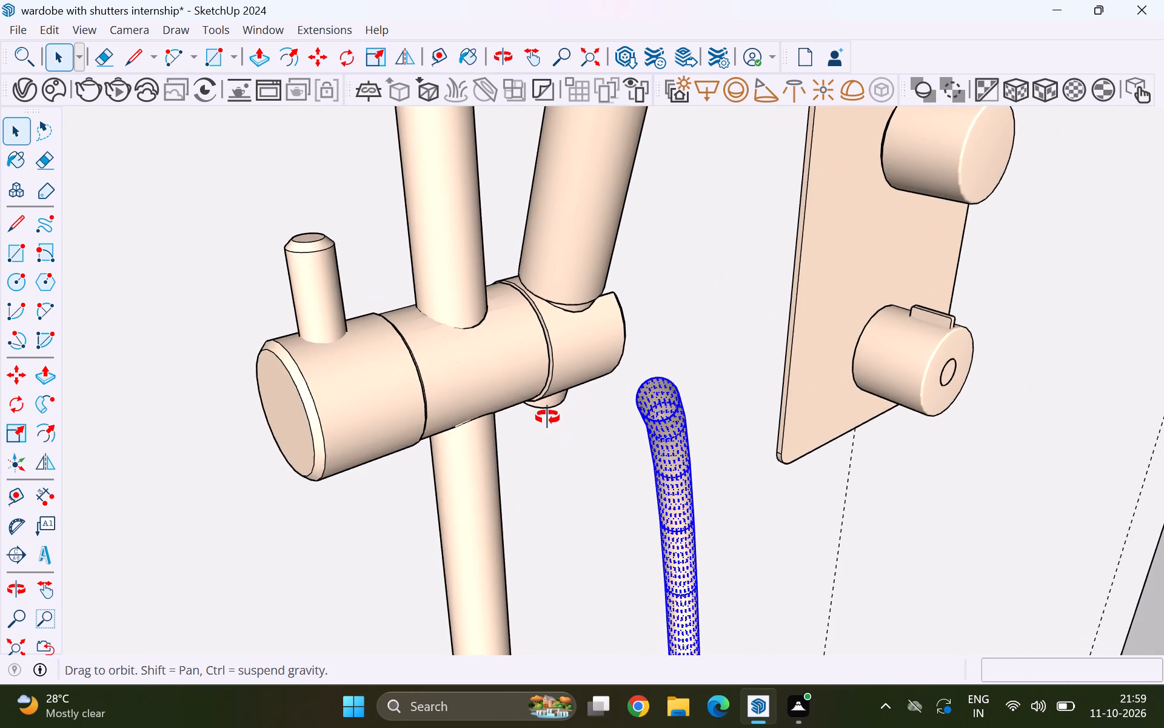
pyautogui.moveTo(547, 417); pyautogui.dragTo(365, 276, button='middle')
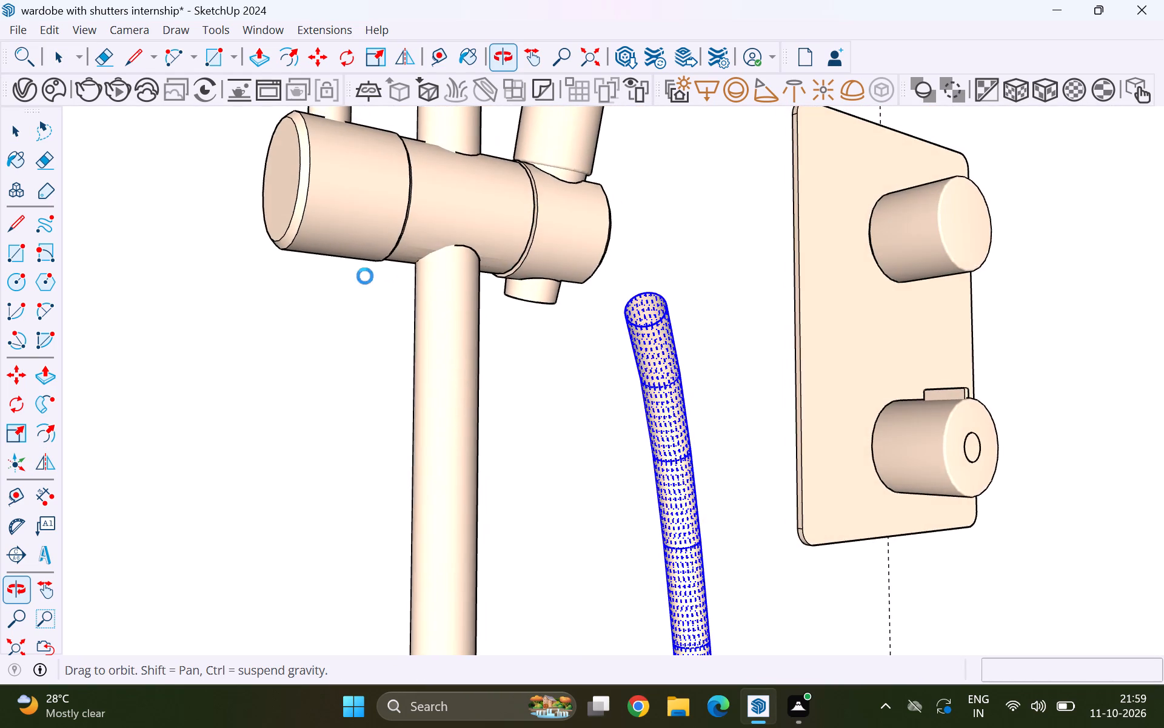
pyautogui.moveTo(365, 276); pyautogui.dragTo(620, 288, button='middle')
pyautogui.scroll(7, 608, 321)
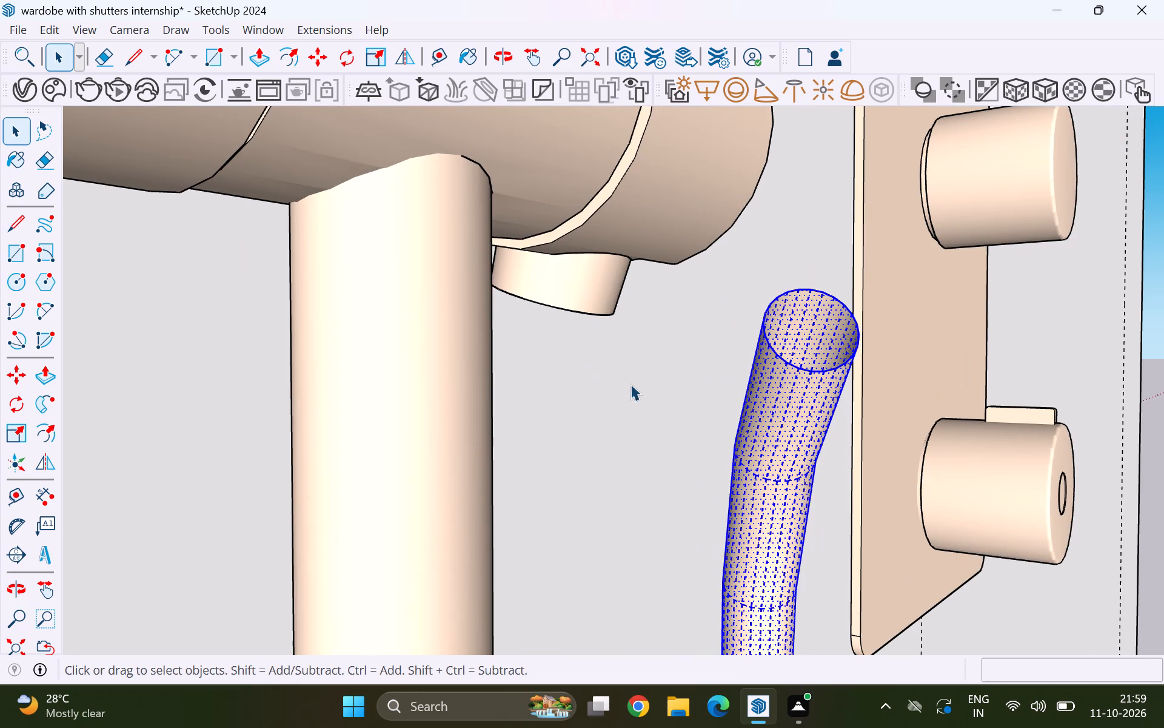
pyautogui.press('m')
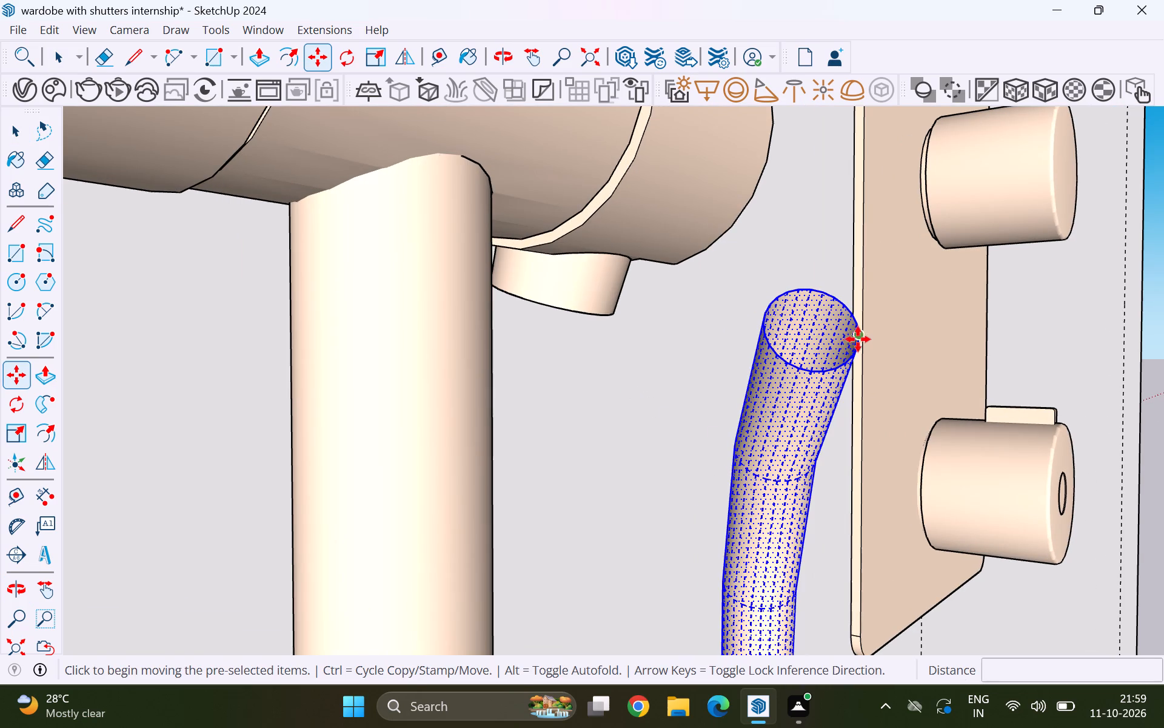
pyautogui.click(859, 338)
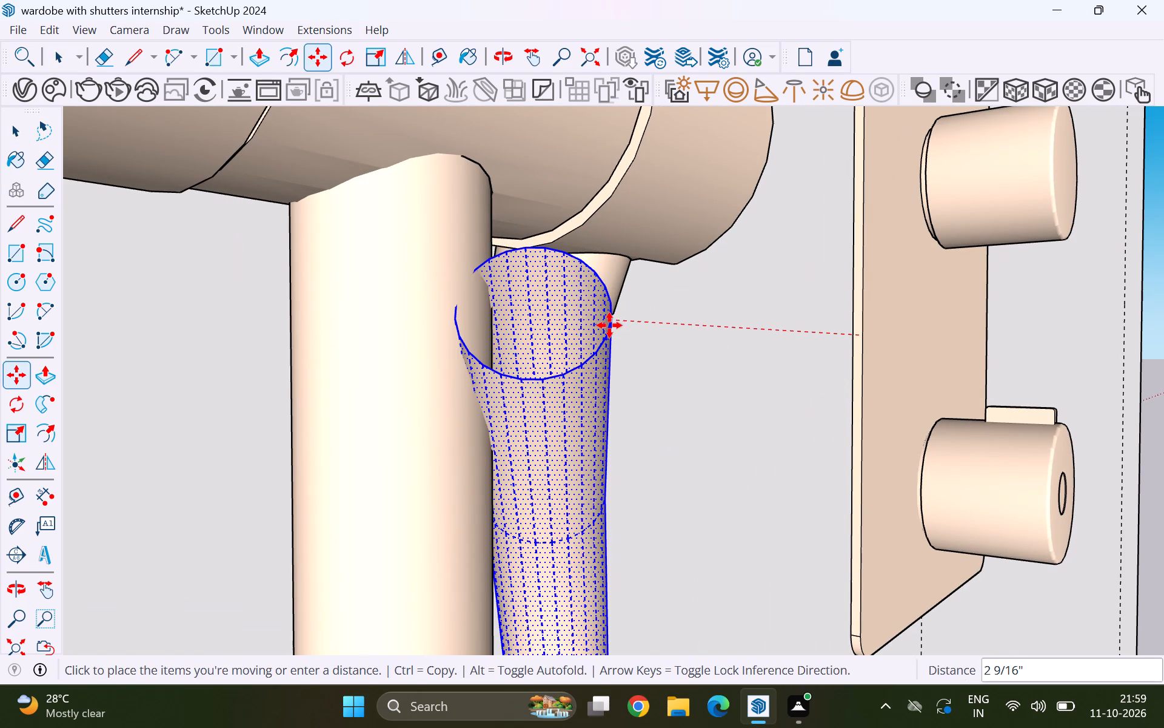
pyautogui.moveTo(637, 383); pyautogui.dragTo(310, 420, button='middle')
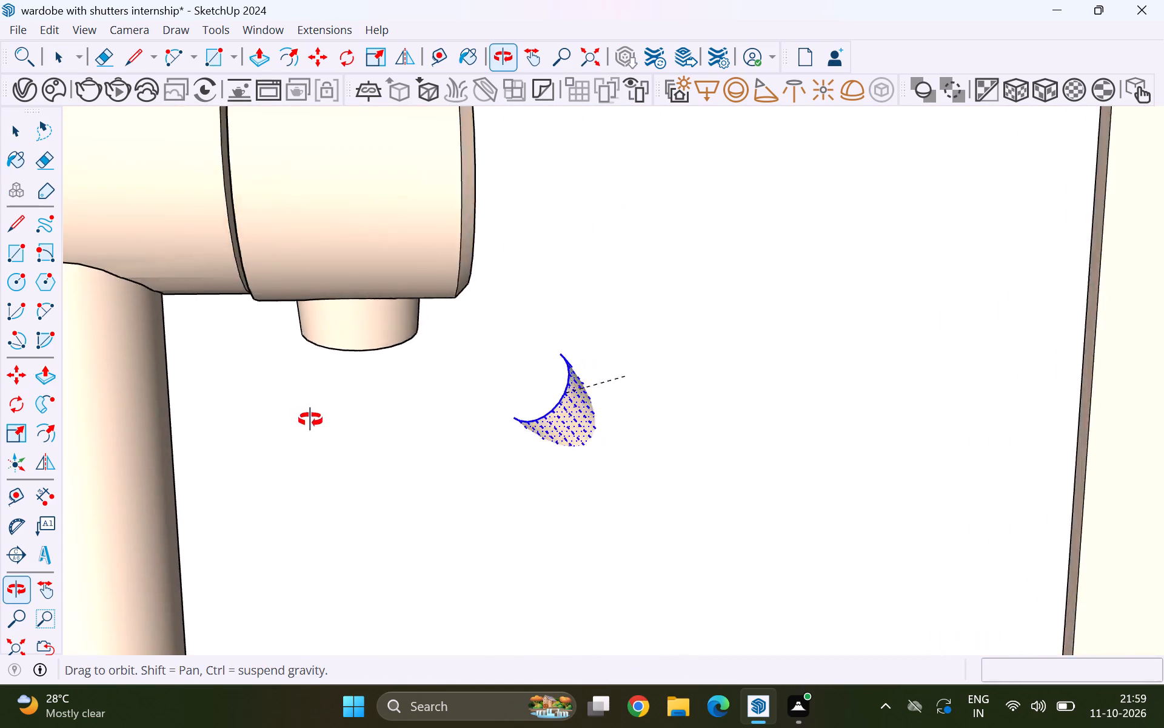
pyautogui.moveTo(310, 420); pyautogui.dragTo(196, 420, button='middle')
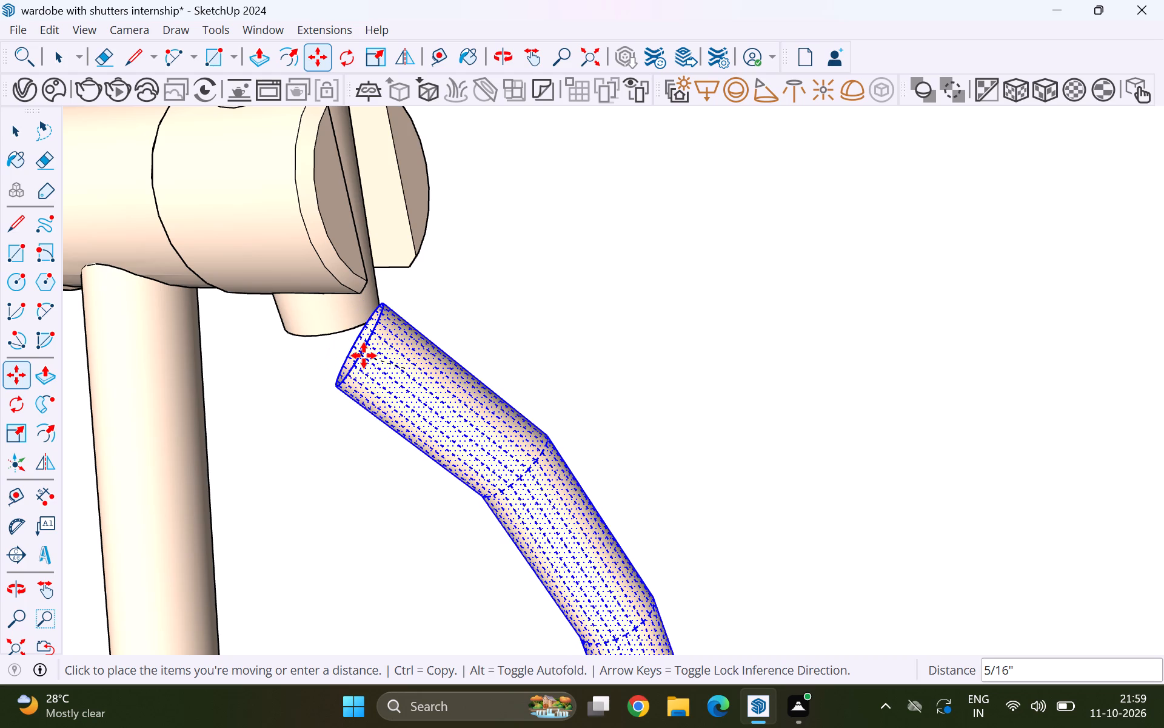
# Delete the long hose piece, keeping only the short piece below the slide rail.
pyautogui.press('Delete')
pyautogui.press('space')
# Unhide the last hidden object, the tall wall group beside the toilet and shower area.
pyautogui.scroll(-16, 390, 351)
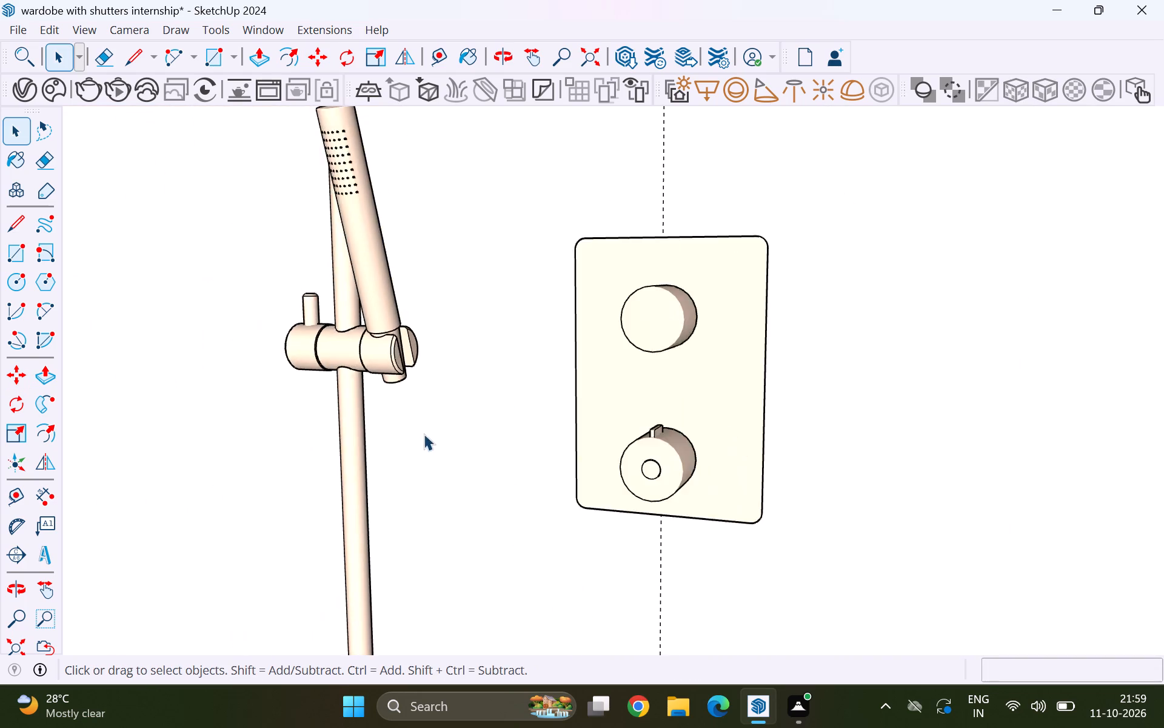
pyautogui.scroll(-9, 424, 434)
pyautogui.scroll(-10, 438, 493)
pyautogui.scroll(-4, 453, 545)
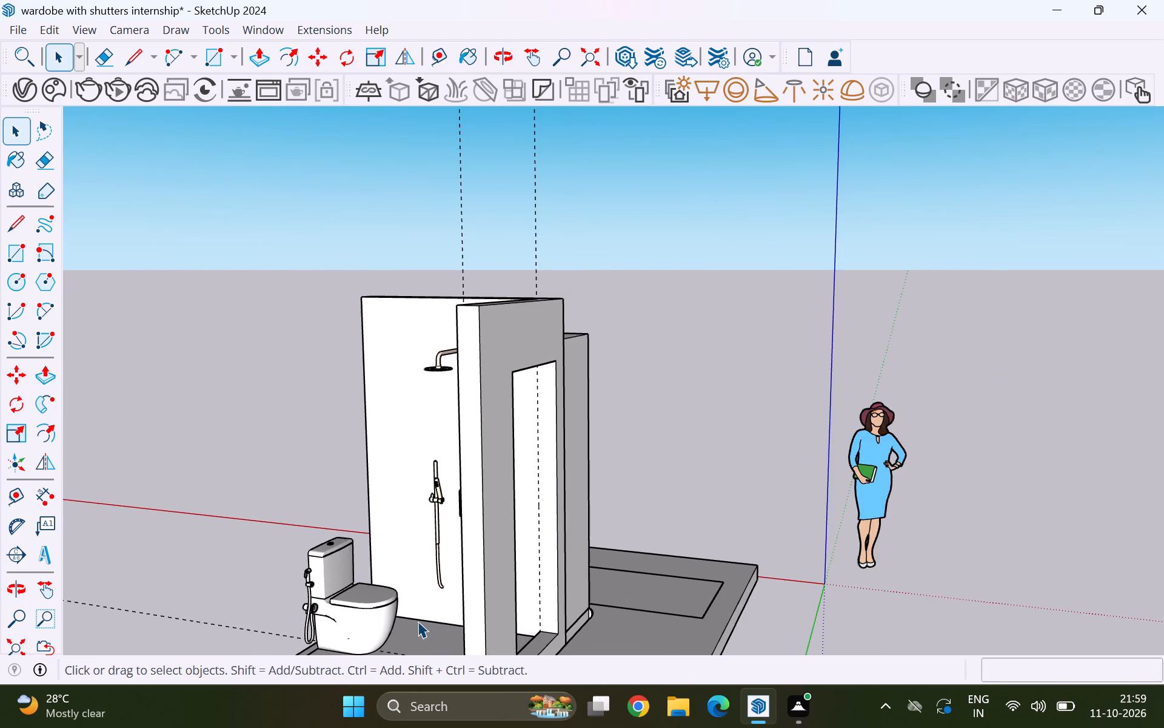
pyautogui.moveTo(418, 618); pyautogui.dragTo(560, 659, button='middle')
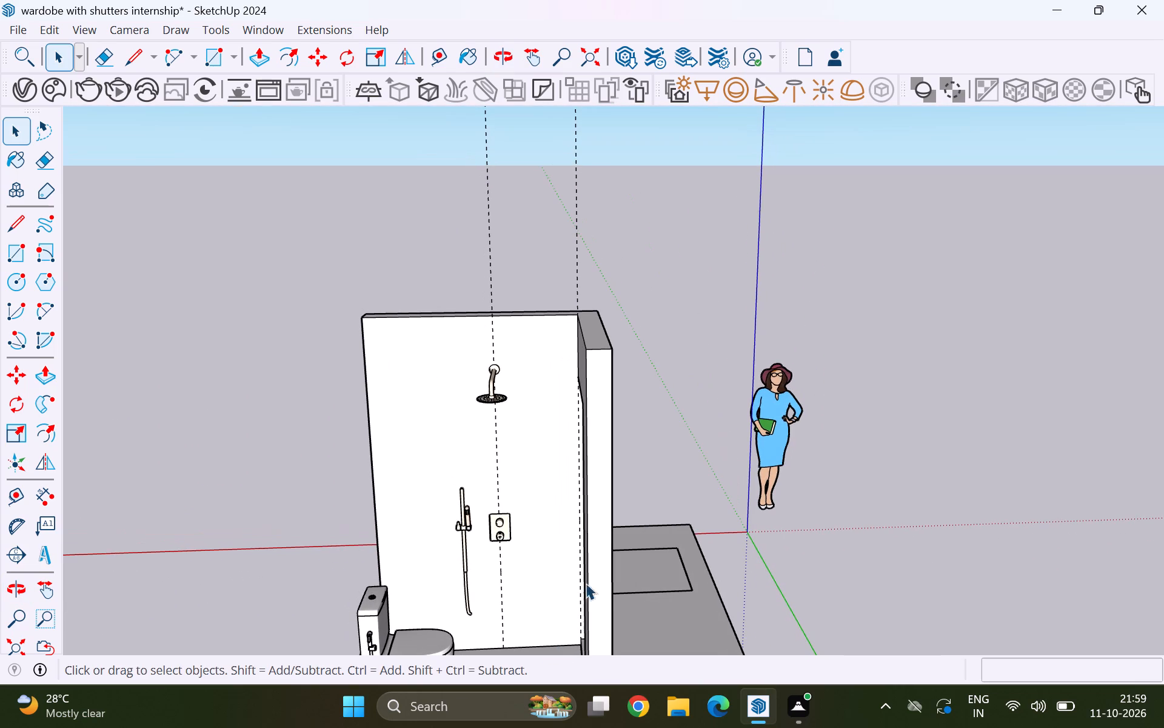
pyautogui.scroll(-4, 591, 514)
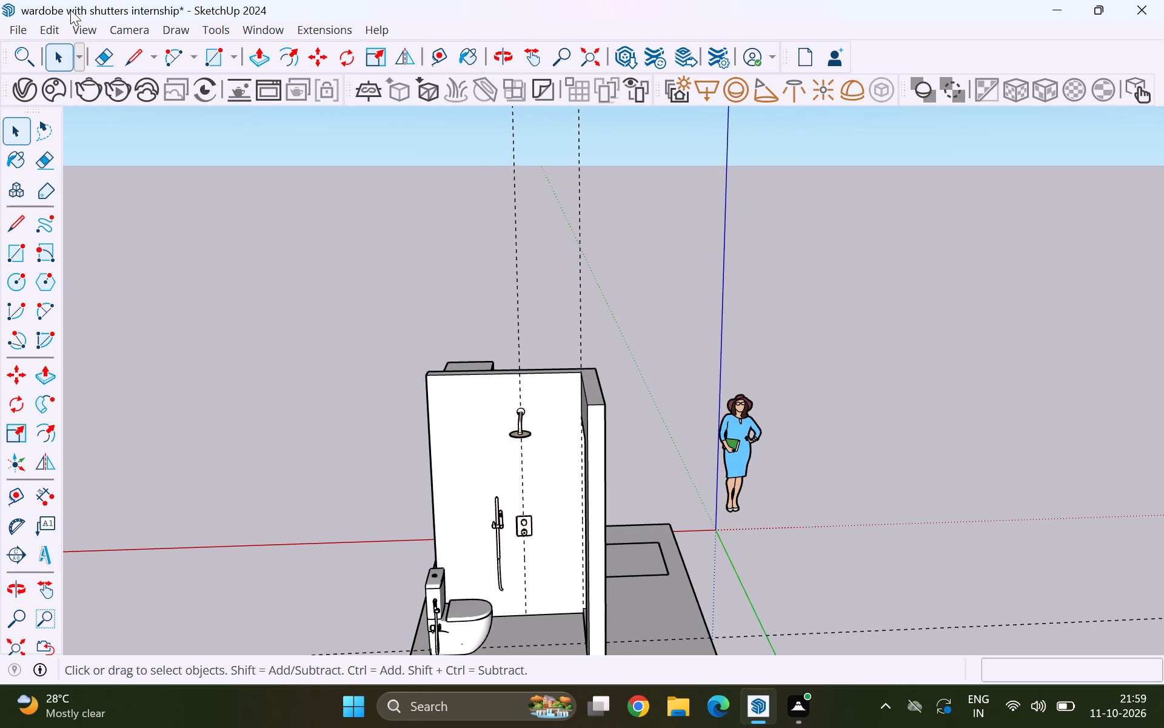
pyautogui.click(55, 27)
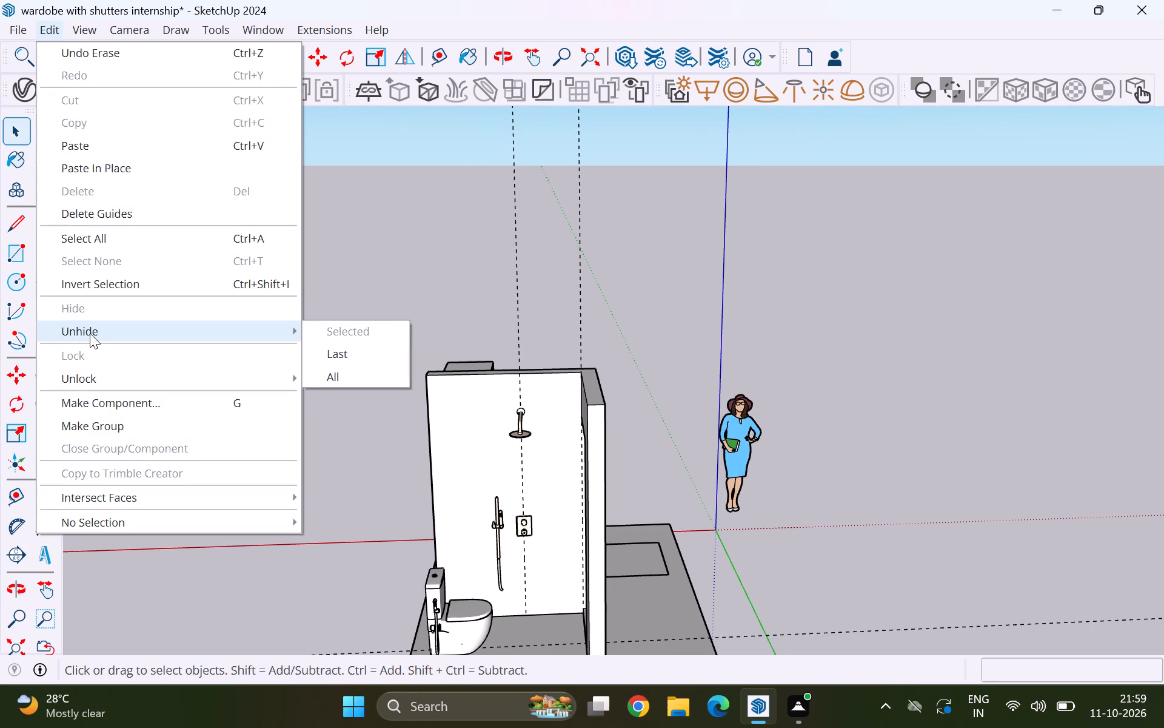
pyautogui.click(90, 333)
pyautogui.click(344, 353)
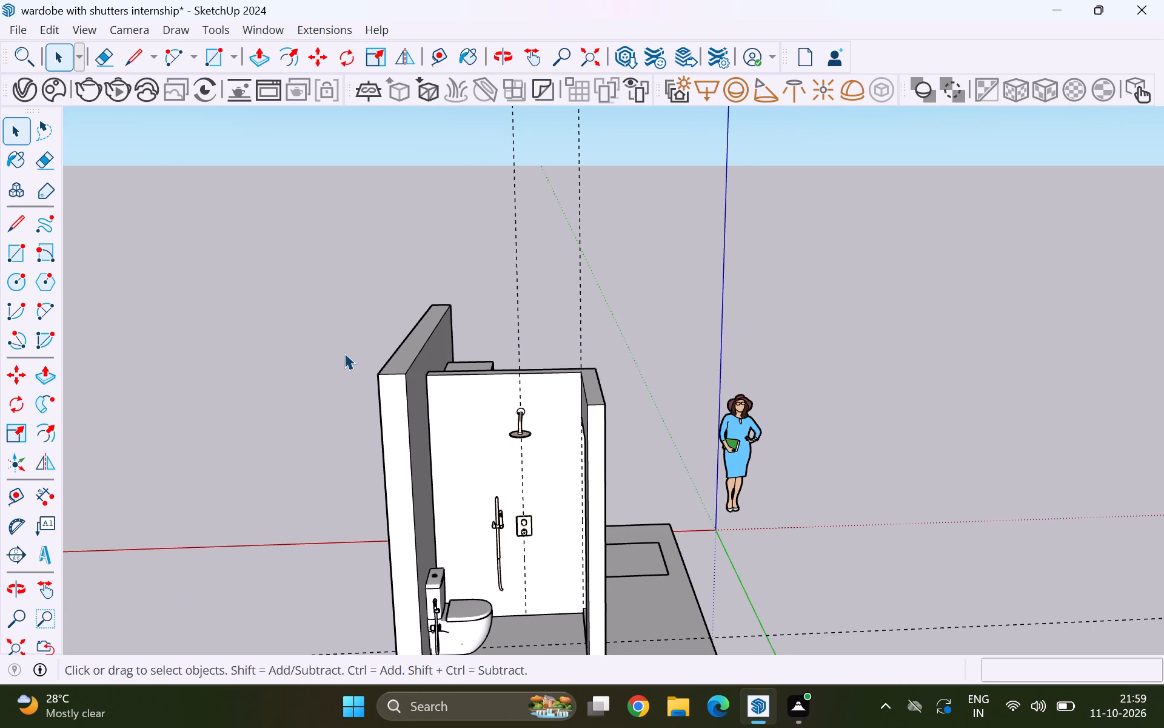
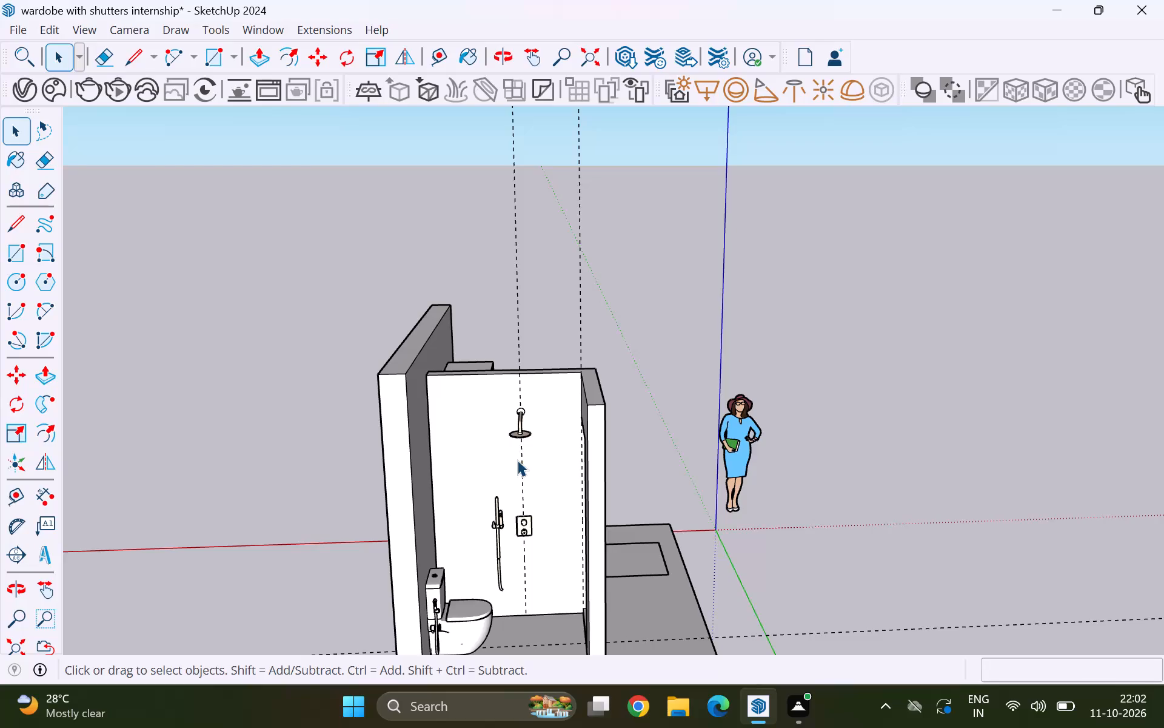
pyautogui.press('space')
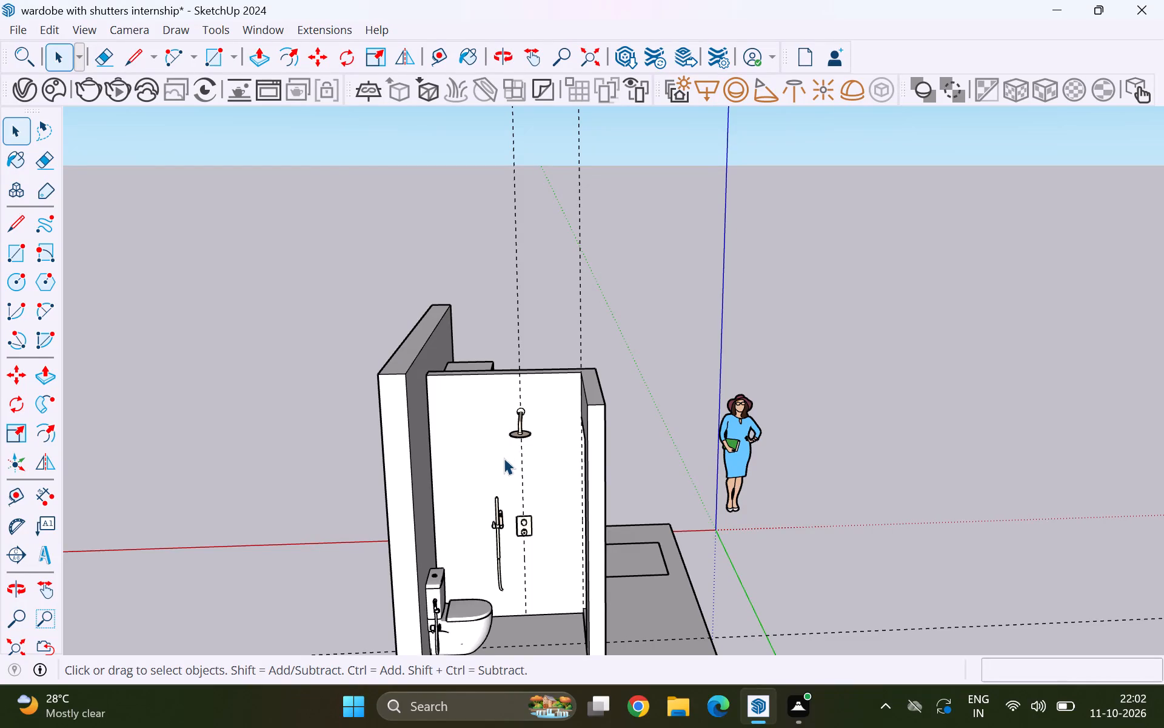
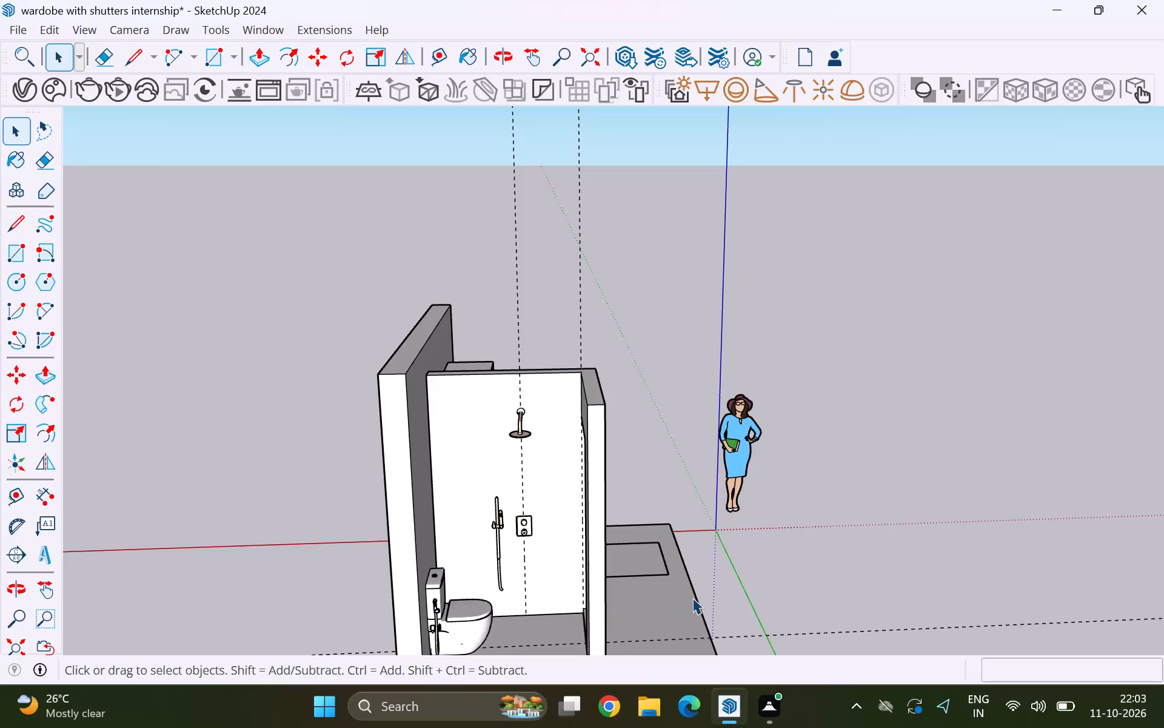
# Examine the bathroom enclosure and the hand shower, mixer plate and overhead shower on its back wall from several angles.
pyautogui.moveTo(736, 572); pyautogui.dragTo(567, 552, button='middle')
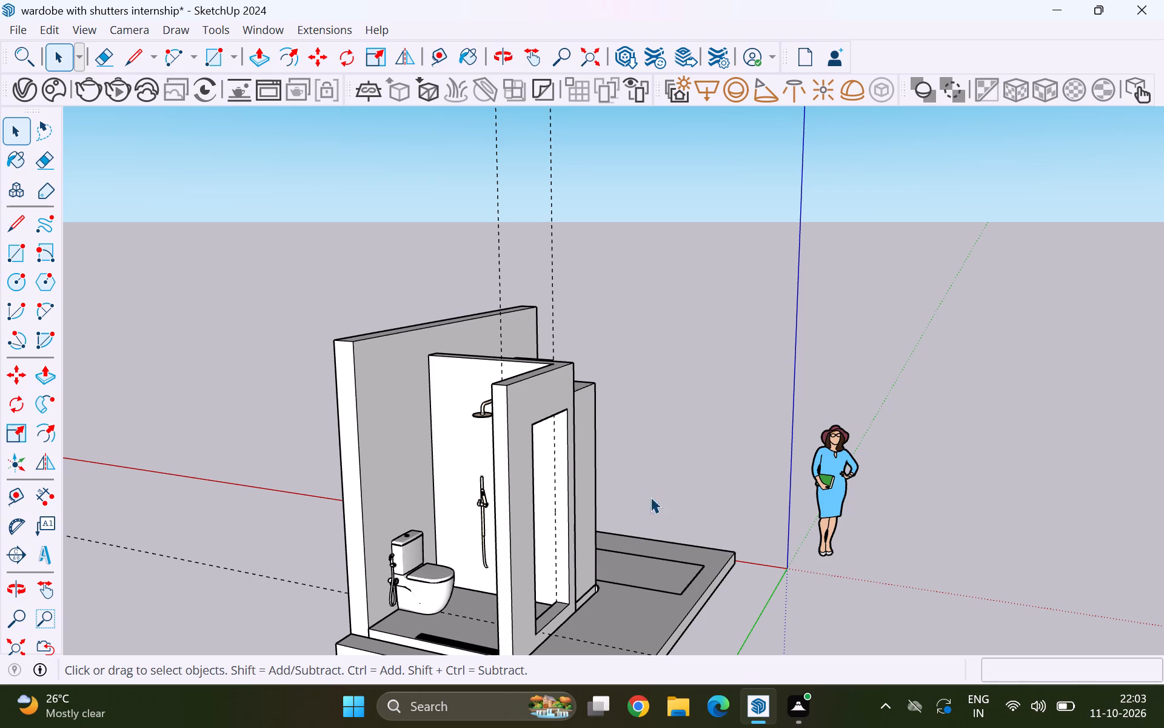
pyautogui.scroll(-4, 489, 401)
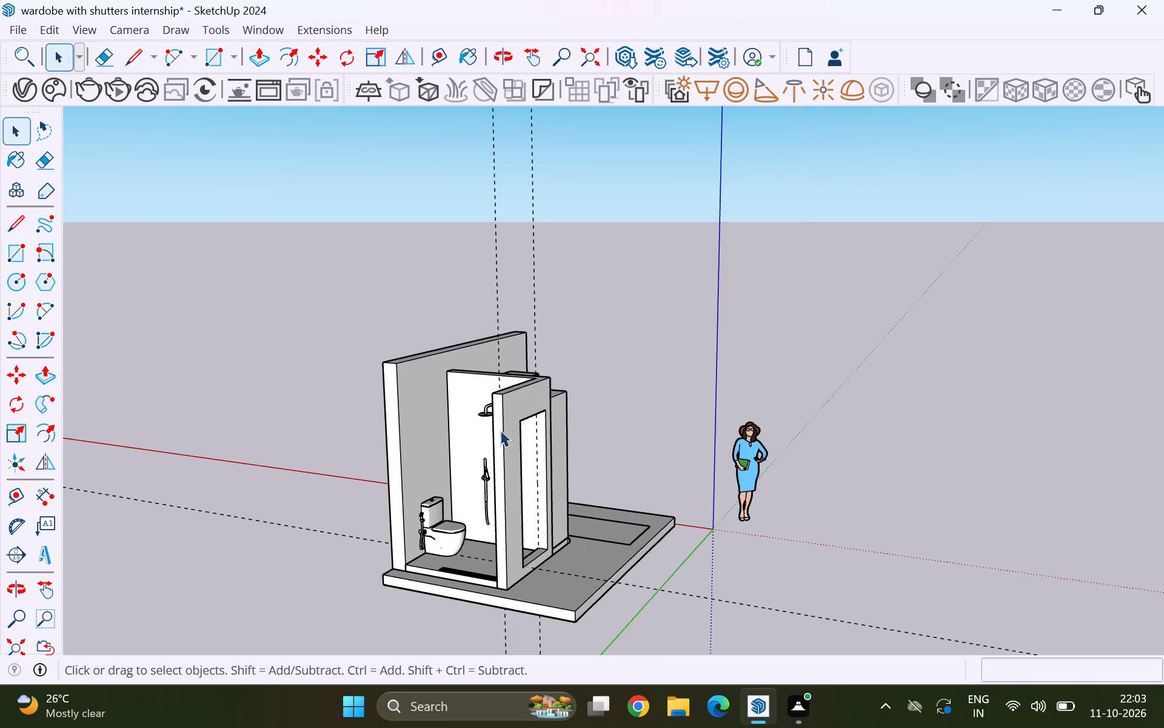
pyautogui.moveTo(408, 550); pyautogui.dragTo(493, 604, button='middle')
pyautogui.scroll(3, 507, 535)
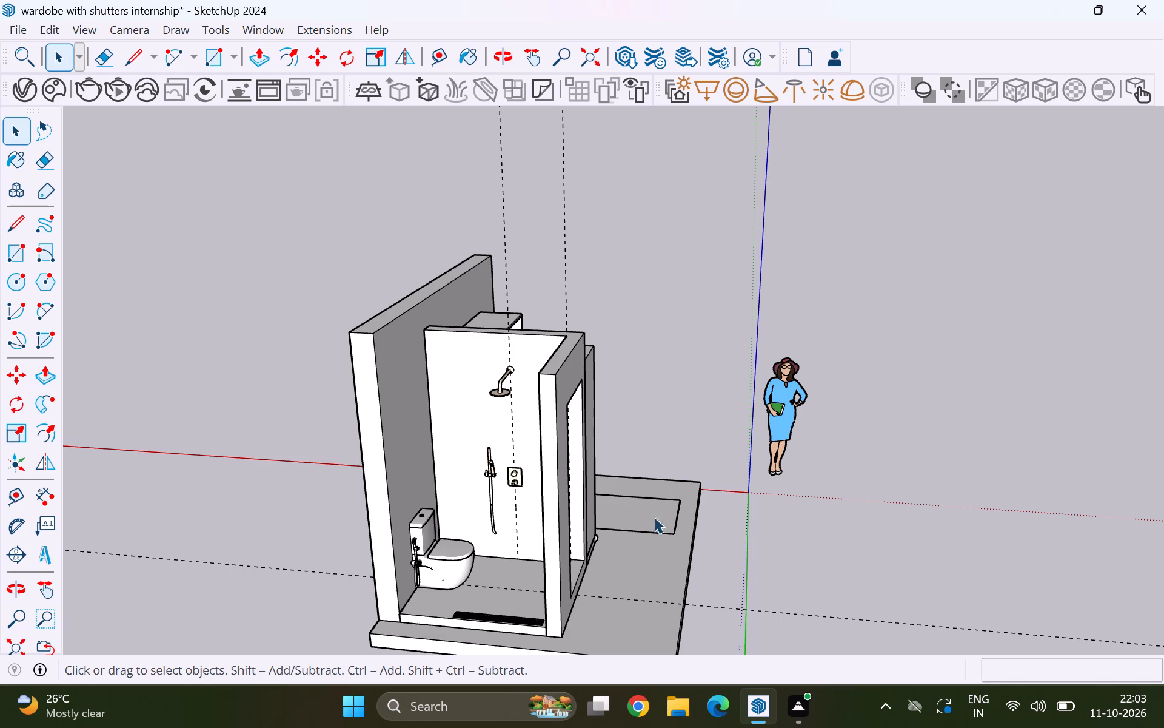
pyautogui.moveTo(459, 548); pyautogui.dragTo(546, 536, button='middle')
pyautogui.scroll(6, 546, 536)
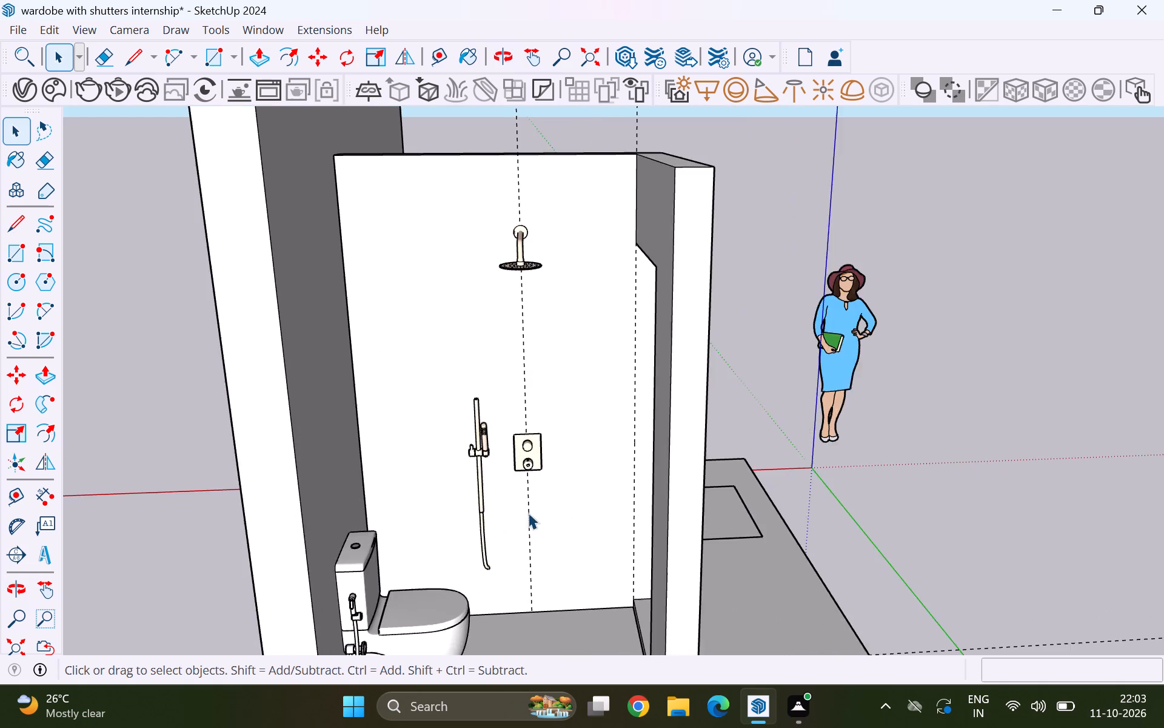
pyautogui.scroll(4, 511, 490)
pyautogui.moveTo(579, 508); pyautogui.dragTo(203, 485, button='middle')
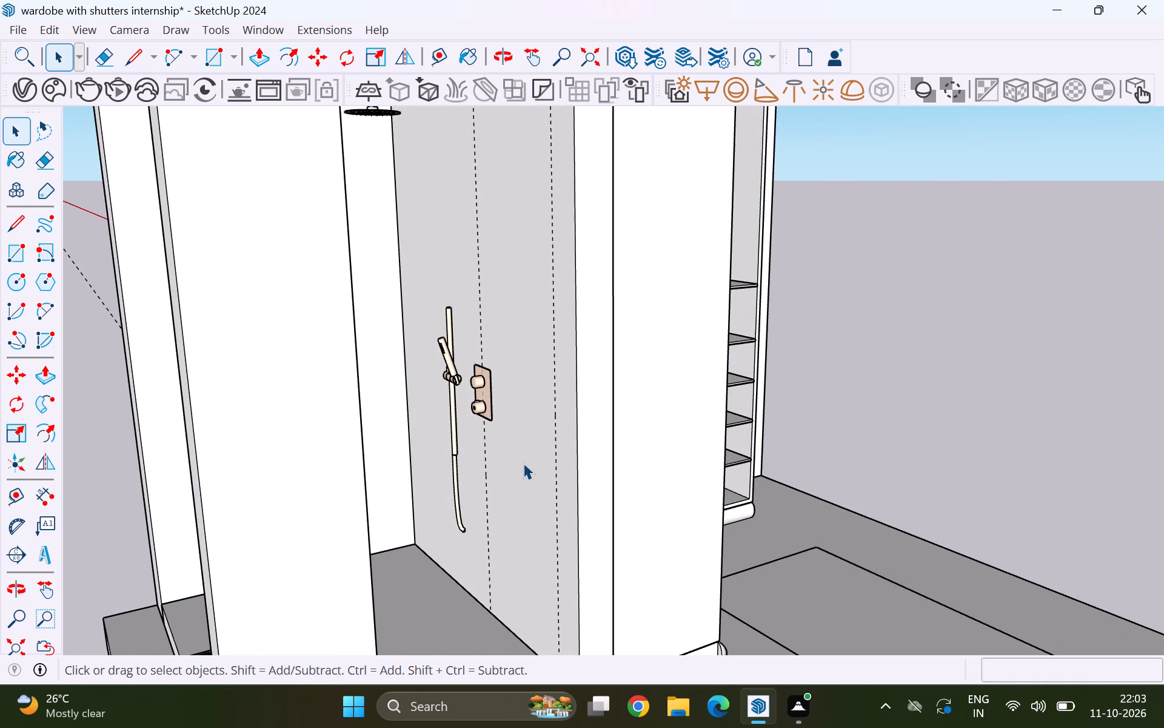
pyautogui.scroll(-1, 469, 378)
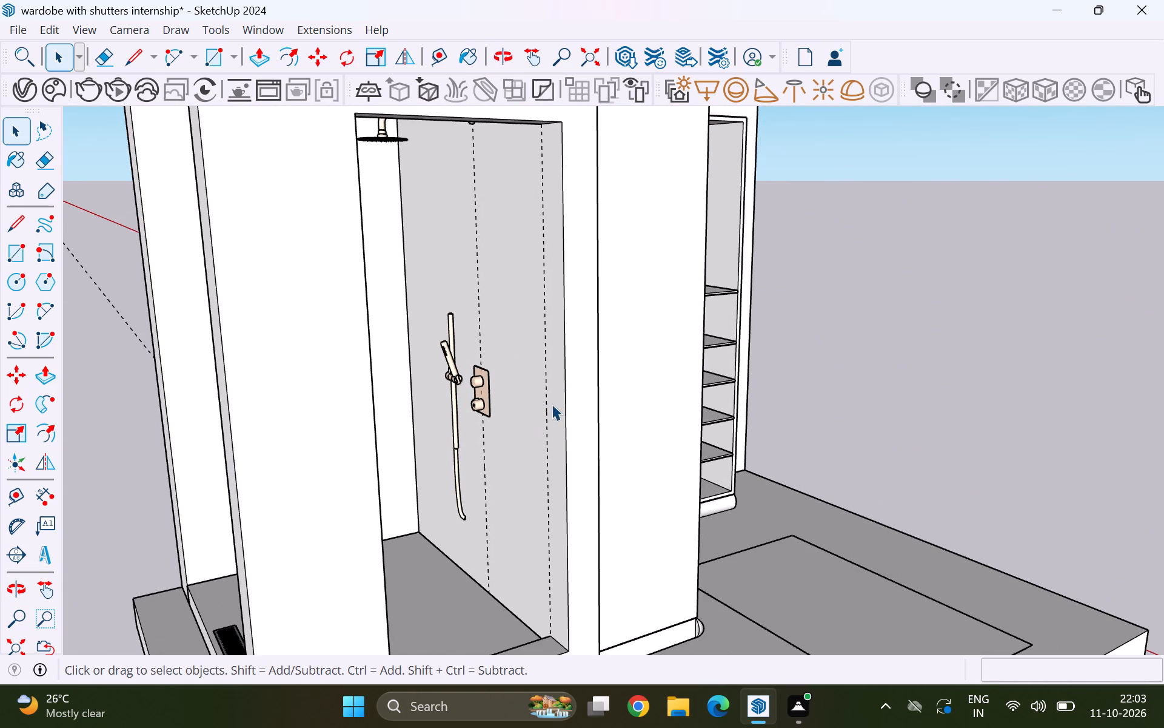
pyautogui.scroll(-4, 554, 408)
pyautogui.moveTo(423, 470); pyautogui.dragTo(586, 468, button='middle')
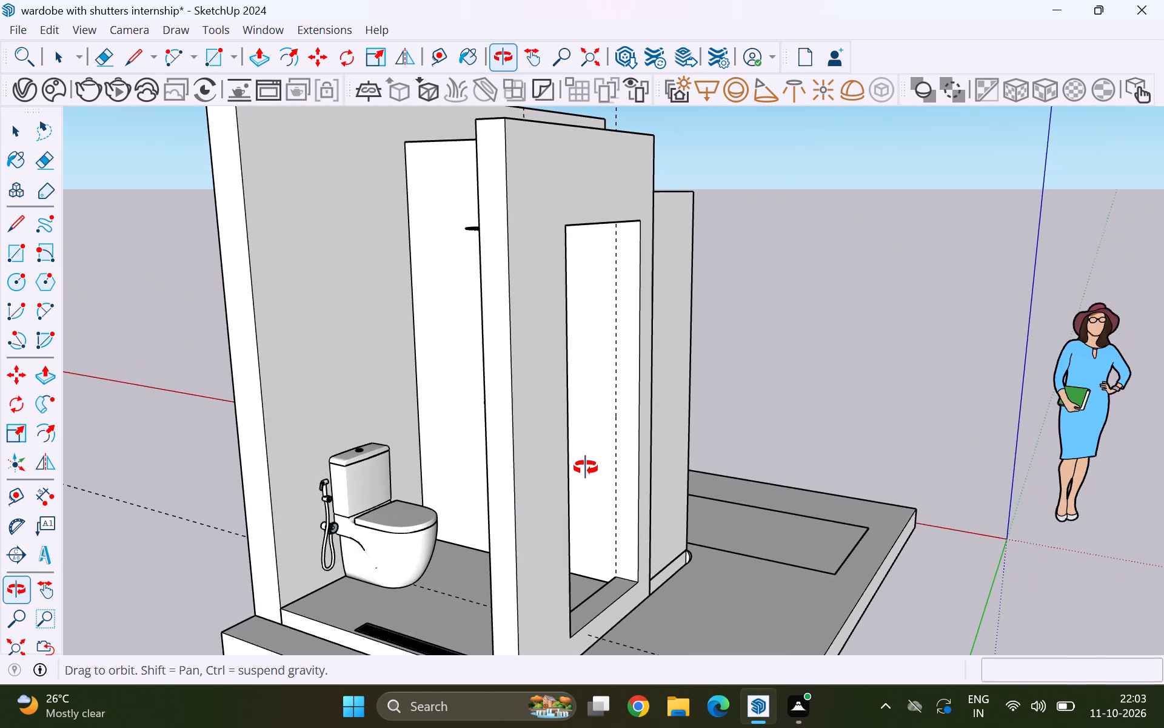
pyautogui.moveTo(586, 468); pyautogui.dragTo(671, 454, button='middle')
# Inspect the toilet and the health faucet with its looped hose mounted beside the cistern.
pyautogui.scroll(3, 370, 561)
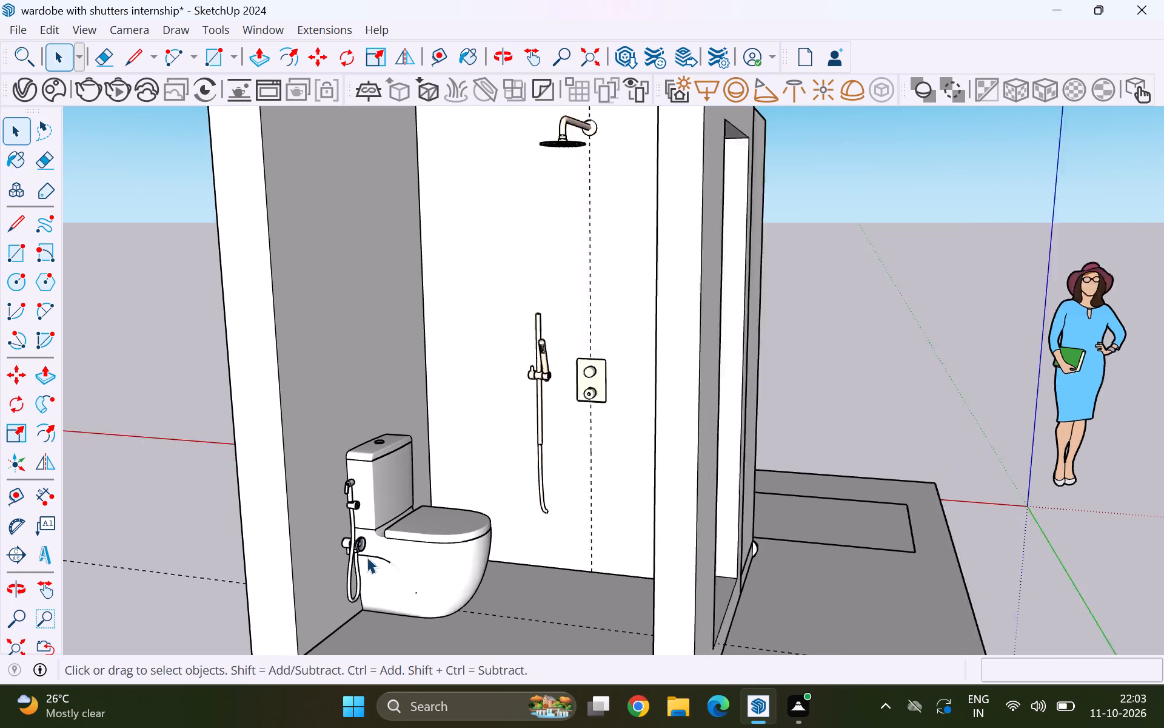
pyautogui.scroll(5, 367, 557)
pyautogui.scroll(1, 425, 570)
pyautogui.moveTo(425, 570); pyautogui.dragTo(289, 570, button='middle')
pyautogui.scroll(1, 376, 570)
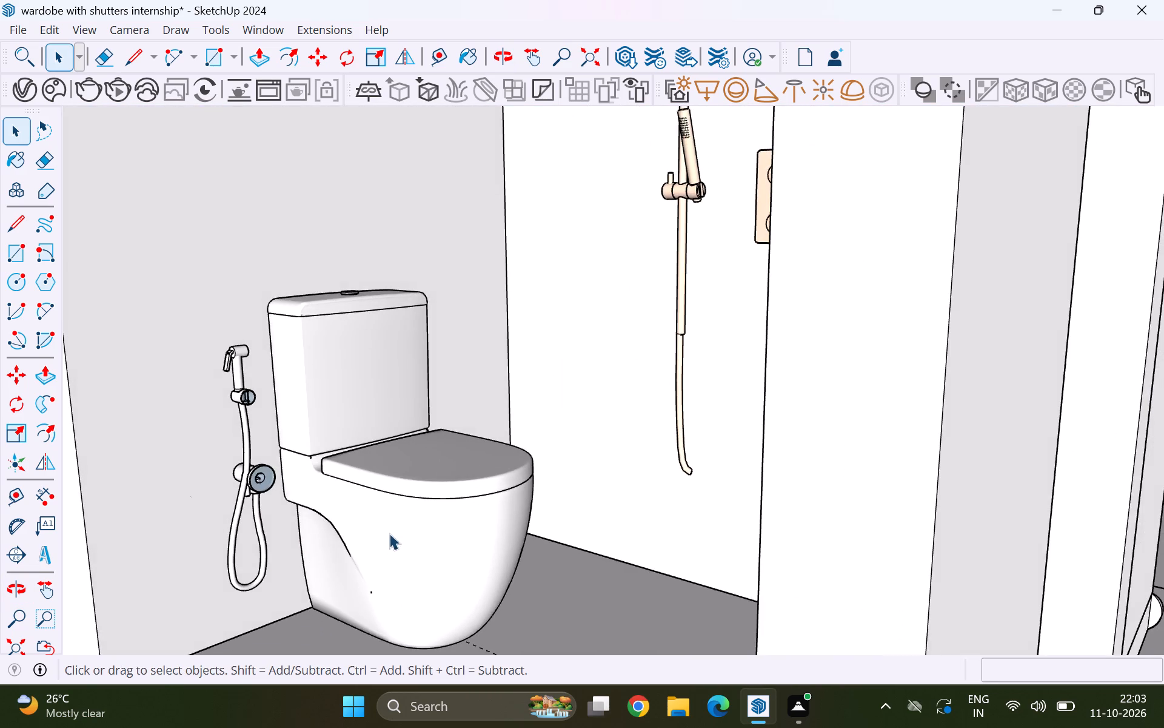
pyautogui.scroll(-5, 392, 536)
pyautogui.scroll(-5, 643, 522)
pyautogui.scroll(-6, 852, 478)
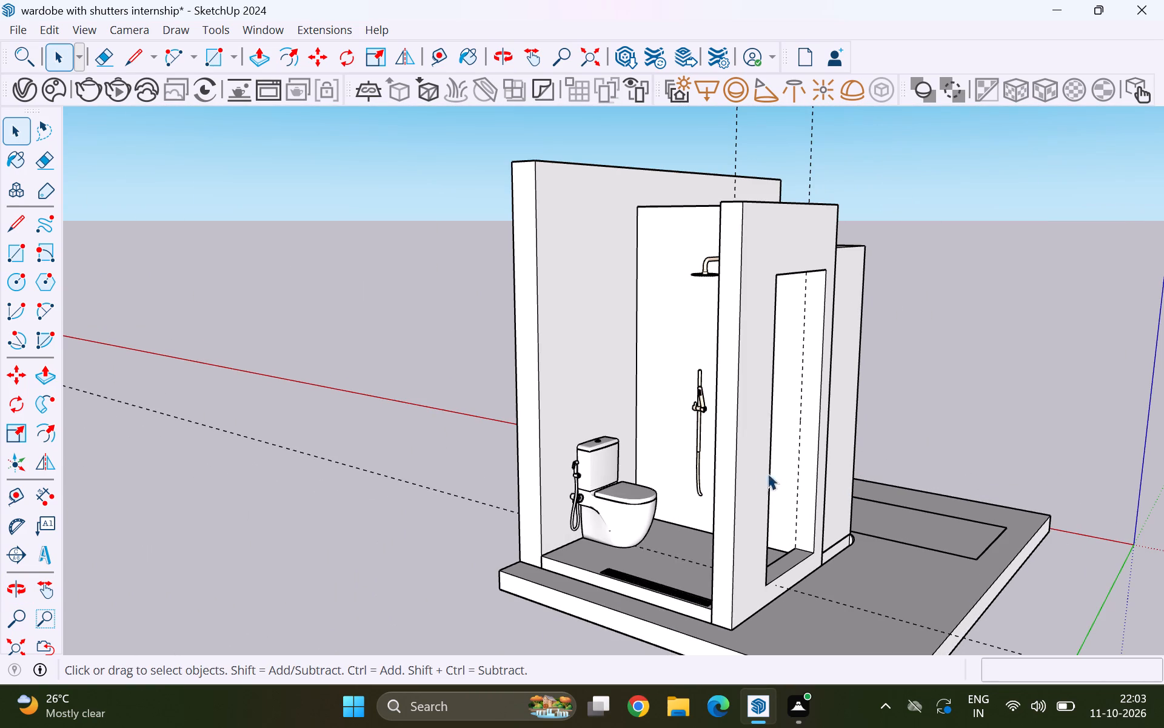
pyautogui.scroll(-2, 546, 428)
# Review the shower wall fittings from the front and from below the floor slab.
pyautogui.scroll(-3, 554, 455)
pyautogui.moveTo(520, 476); pyautogui.dragTo(709, 491, button='middle')
pyautogui.scroll(3, 645, 411)
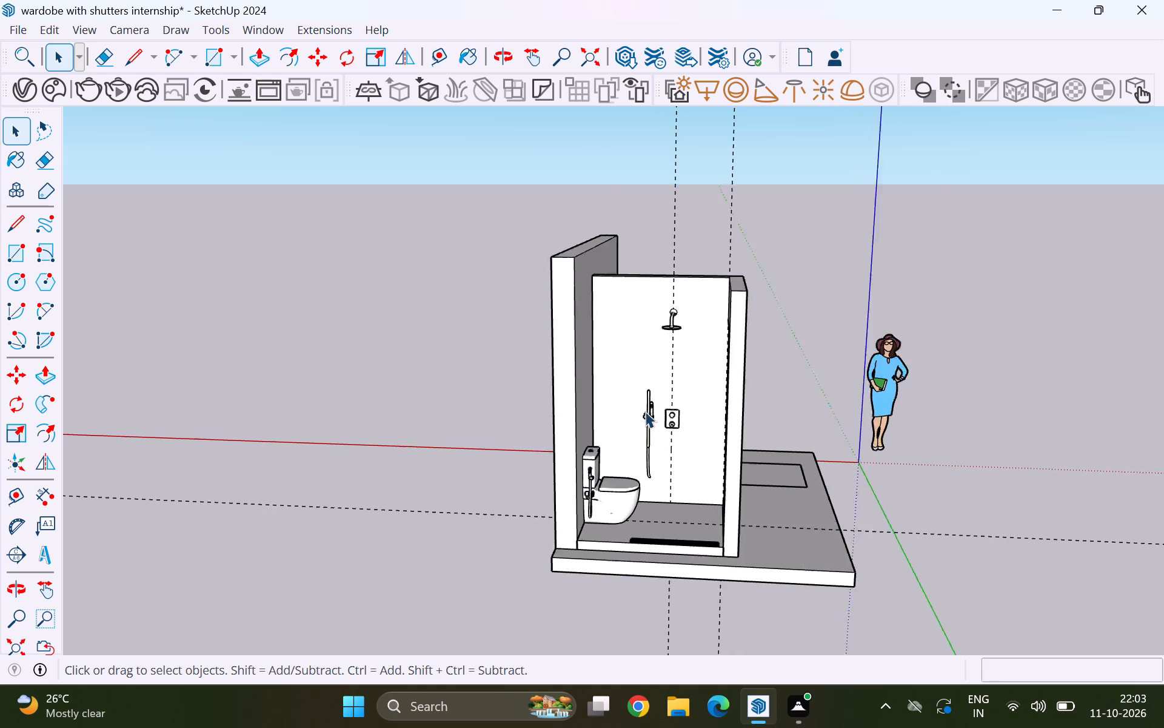
pyautogui.scroll(5, 645, 411)
pyautogui.moveTo(697, 454); pyautogui.dragTo(700, 377, button='middle')
pyautogui.scroll(1, 700, 392)
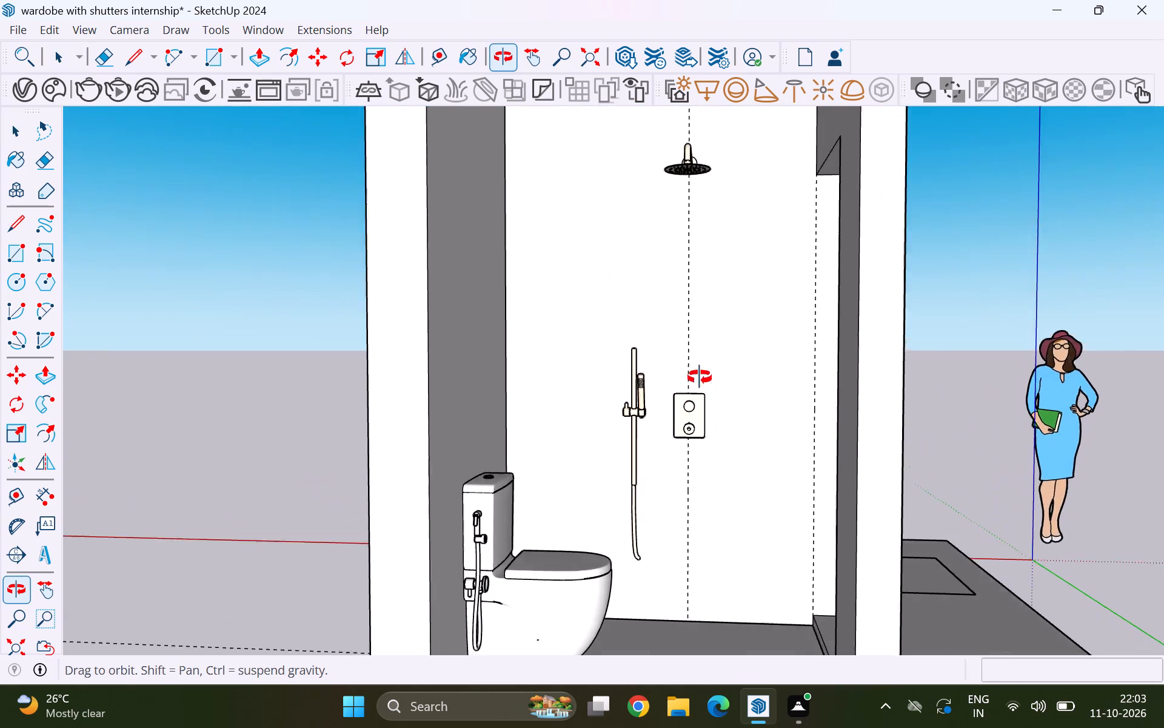
pyautogui.moveTo(700, 377); pyautogui.dragTo(692, 202, button='middle')
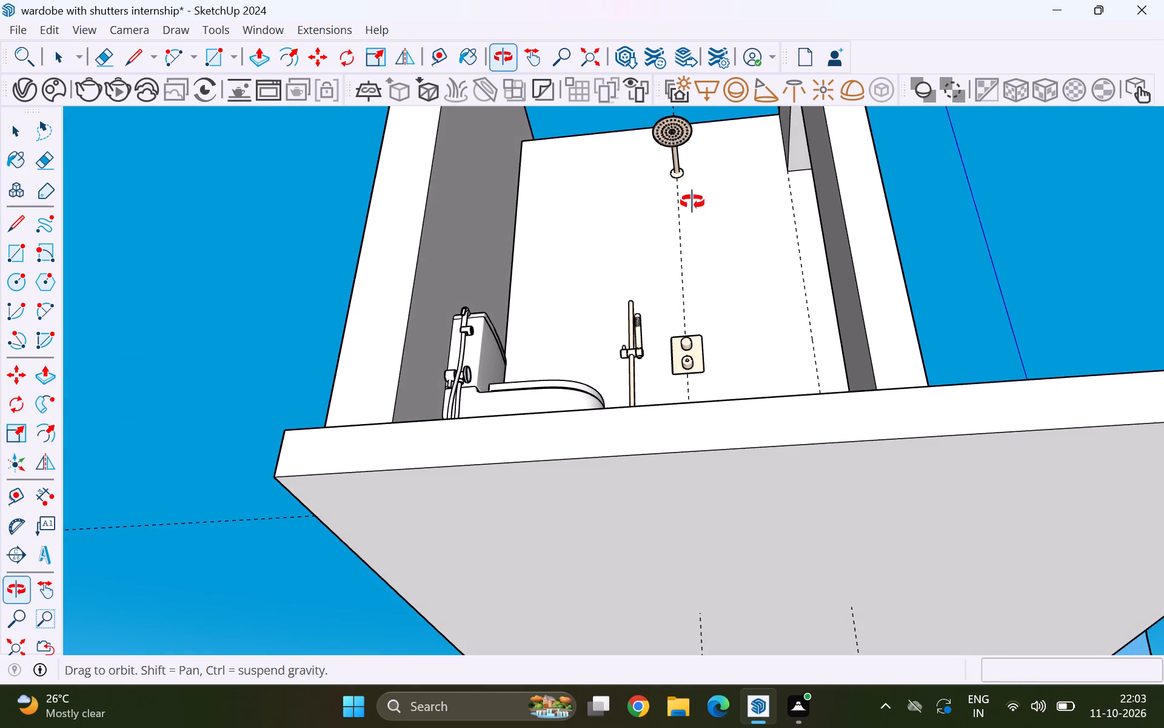
pyautogui.moveTo(692, 202); pyautogui.dragTo(717, 420, button='middle')
pyautogui.scroll(-10, 686, 451)
pyautogui.moveTo(685, 435); pyautogui.dragTo(674, 455, button='middle')
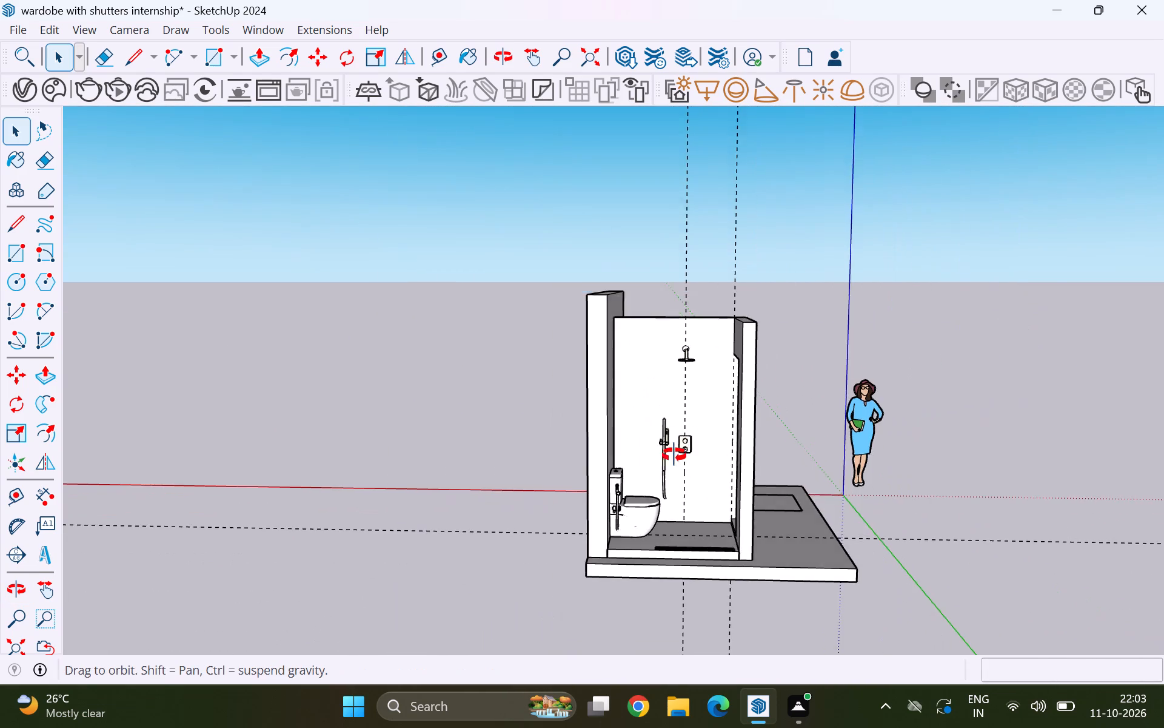
pyautogui.moveTo(674, 455); pyautogui.dragTo(703, 616, button='middle')
# Inspect the linear floor drain along the bathroom's open edge up close.
pyautogui.scroll(20, 707, 574)
pyautogui.scroll(4, 707, 574)
pyautogui.scroll(1, 553, 492)
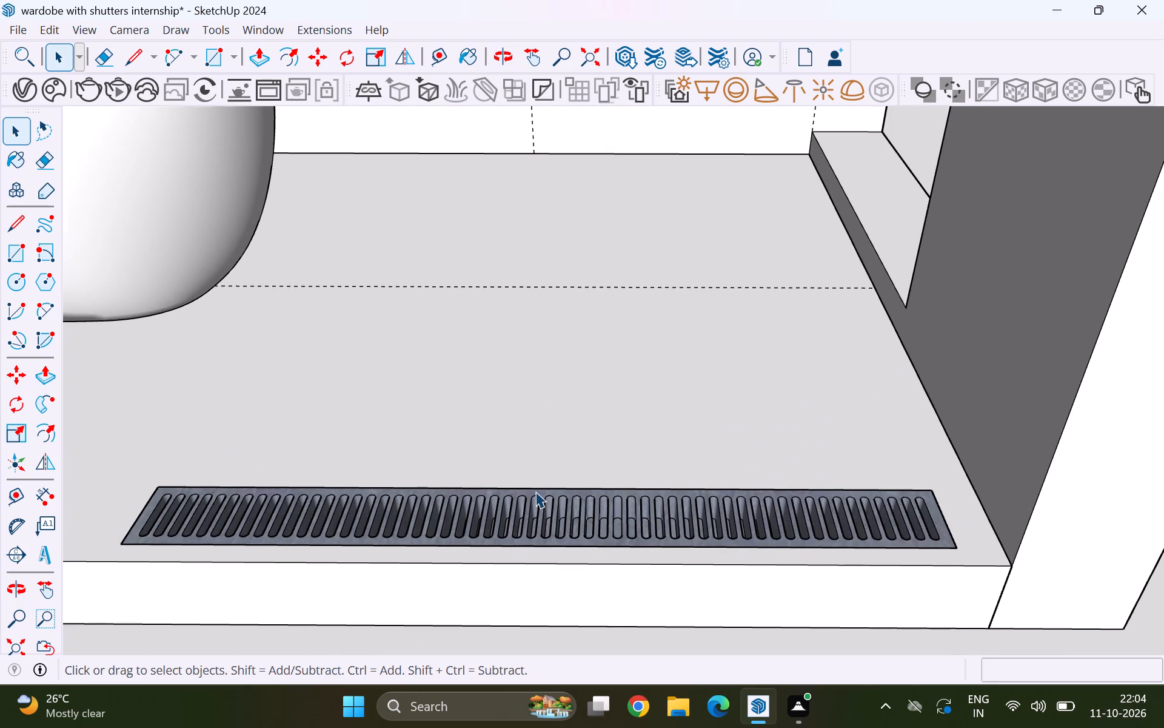
pyautogui.moveTo(535, 491); pyautogui.dragTo(542, 539, button='middle')
pyautogui.scroll(1, 570, 501)
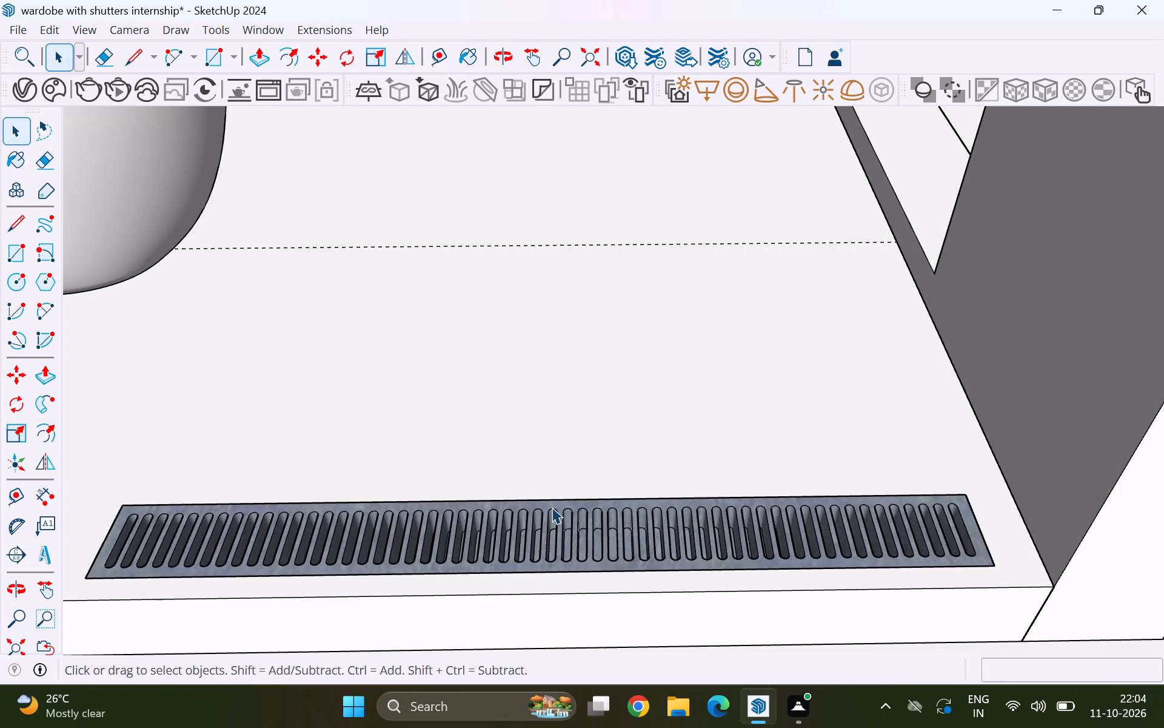
pyautogui.scroll(-9, 552, 508)
pyautogui.scroll(-5, 597, 551)
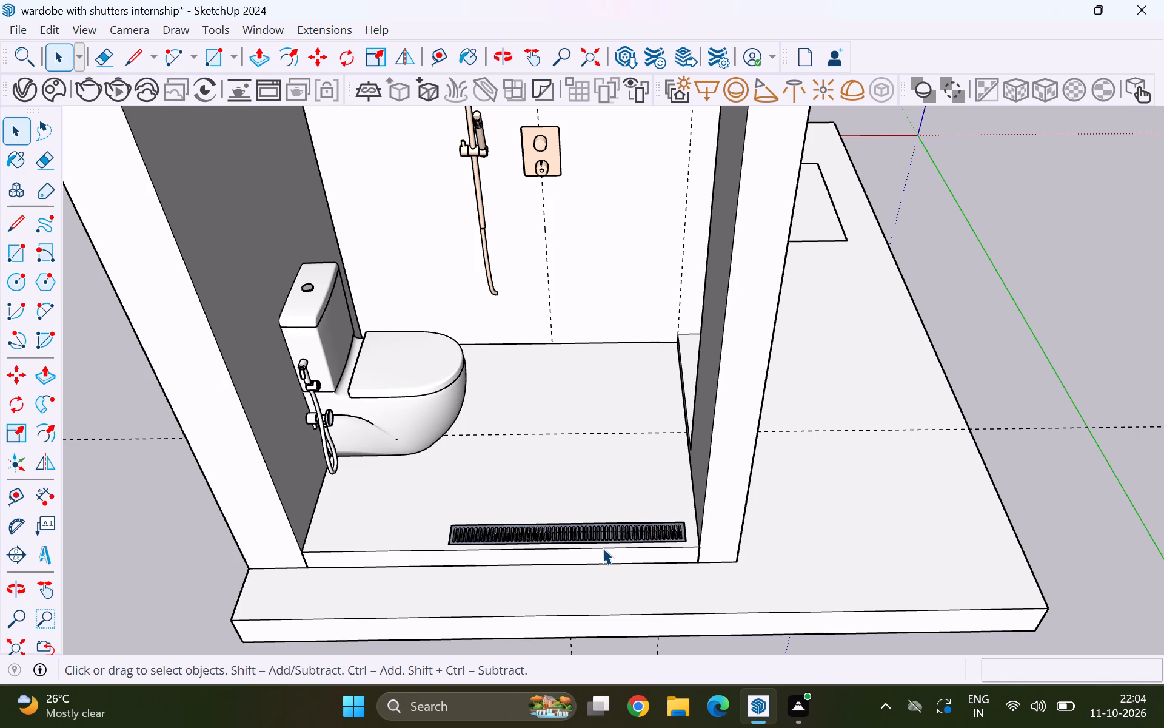
pyautogui.scroll(-3, 654, 533)
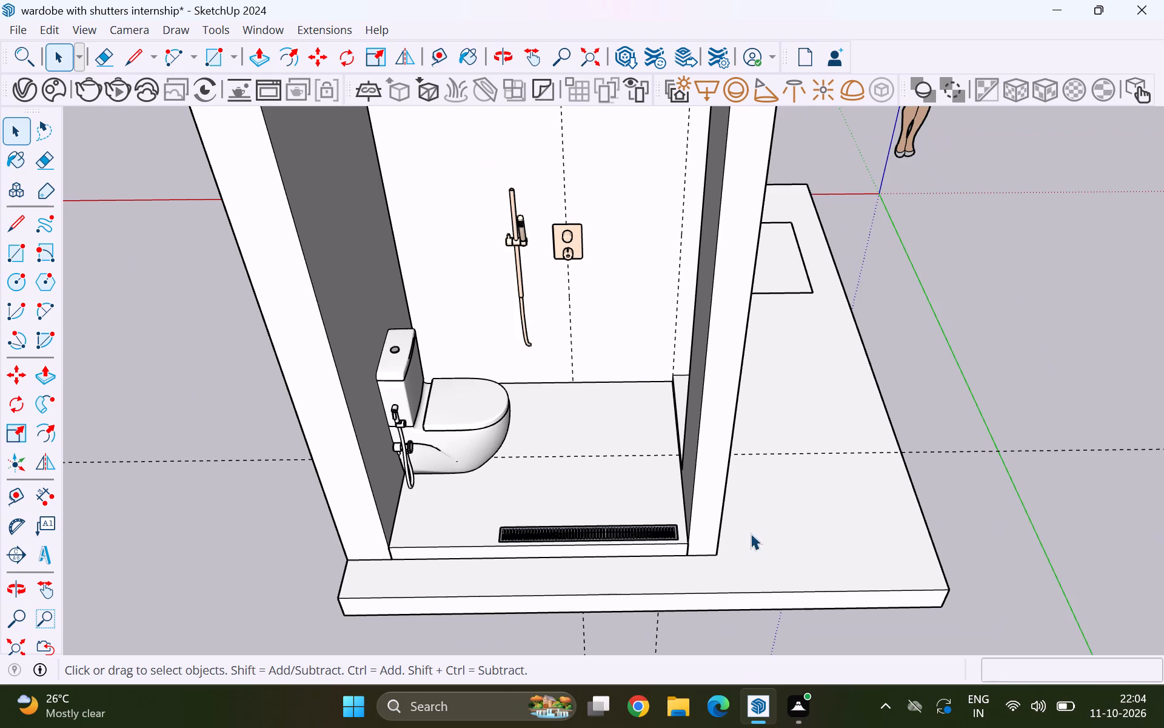
# Check the bathroom's open side, the side wall with the doorway opening and the adjoining wardrobe from around the model.
pyautogui.moveTo(706, 457); pyautogui.dragTo(546, 354, button='middle')
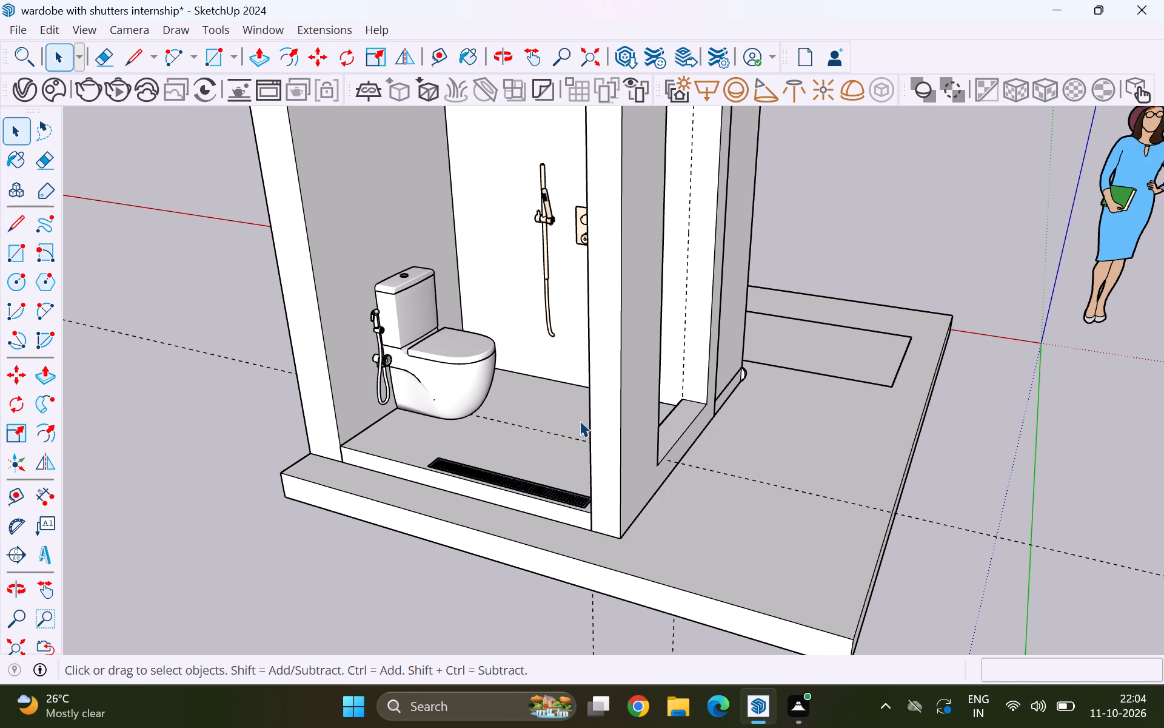
pyautogui.scroll(-2, 574, 426)
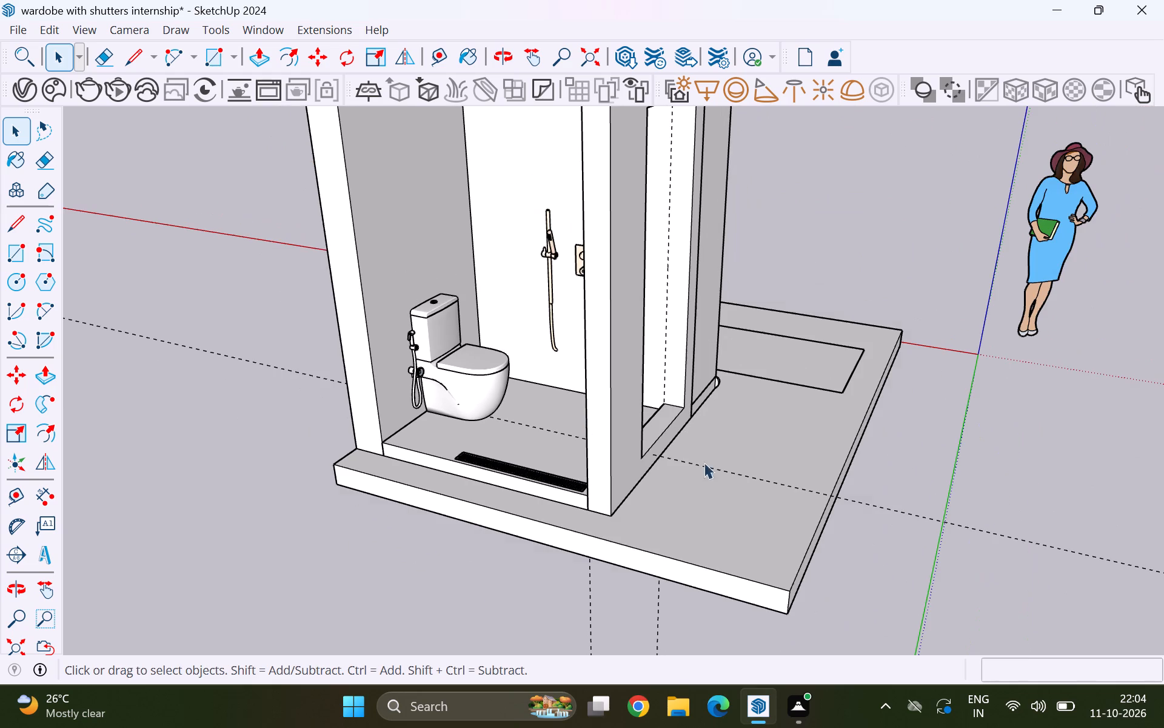
pyautogui.moveTo(720, 459); pyautogui.dragTo(402, 462, button='middle')
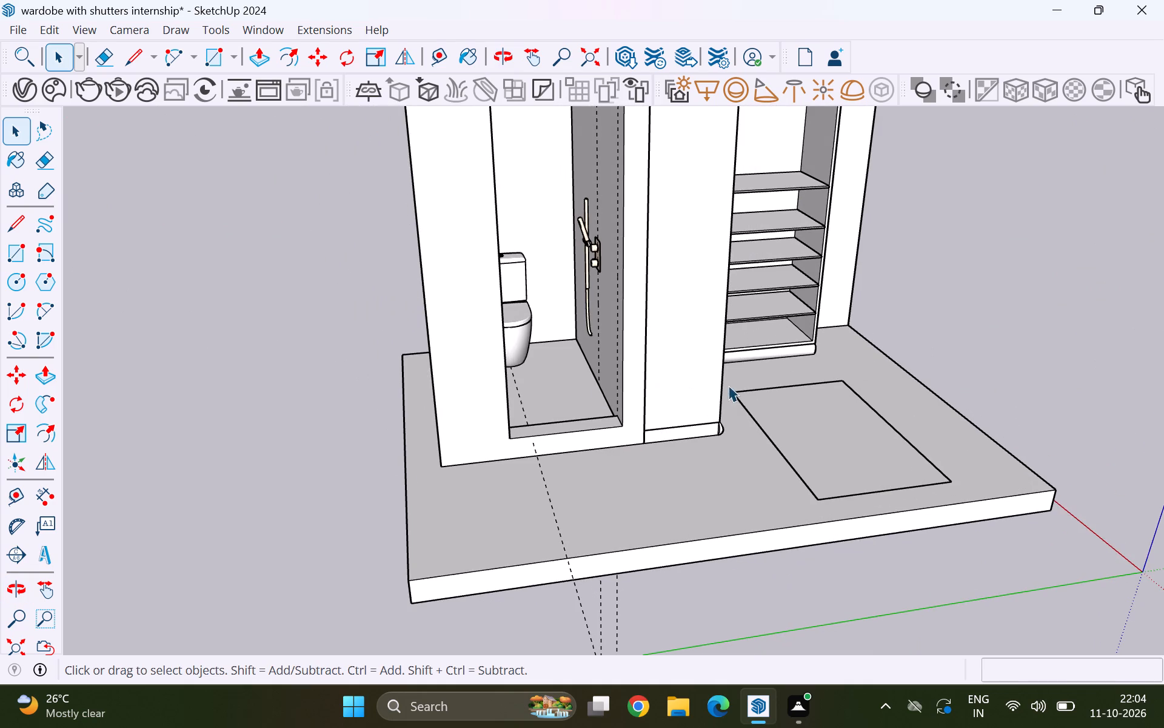
pyautogui.scroll(-3, 734, 388)
pyautogui.moveTo(466, 440); pyautogui.dragTo(765, 439, button='middle')
pyautogui.scroll(1, 765, 439)
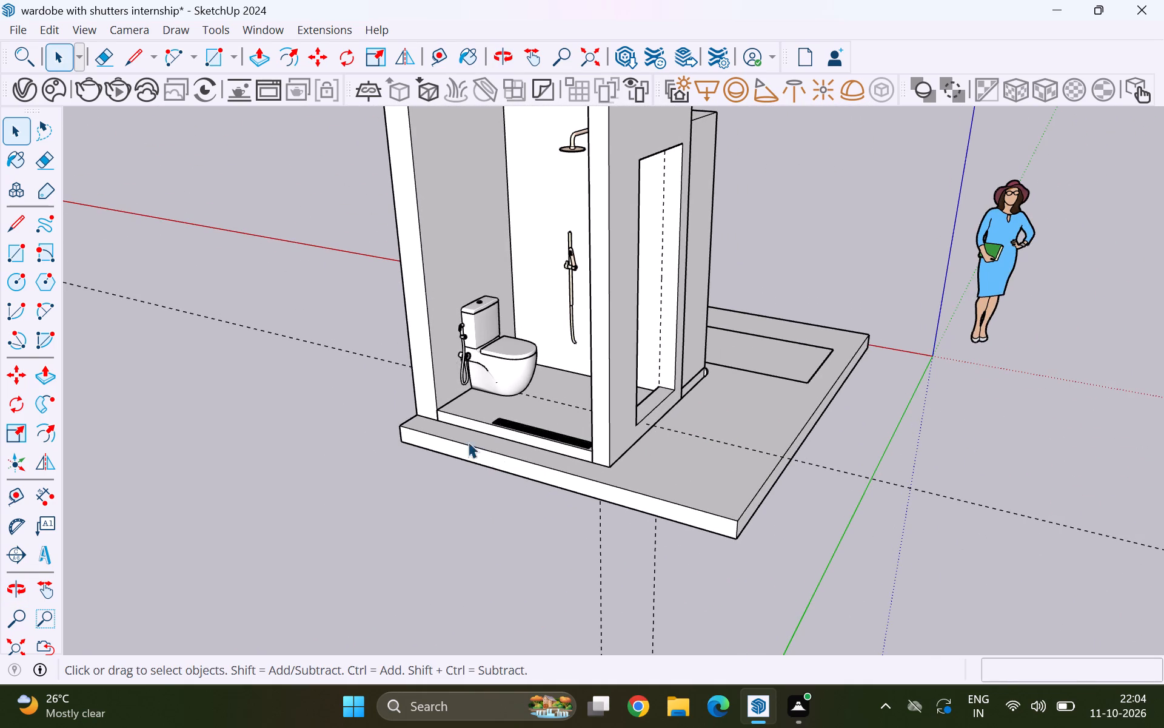
pyautogui.moveTo(457, 442); pyautogui.dragTo(672, 493, button='middle')
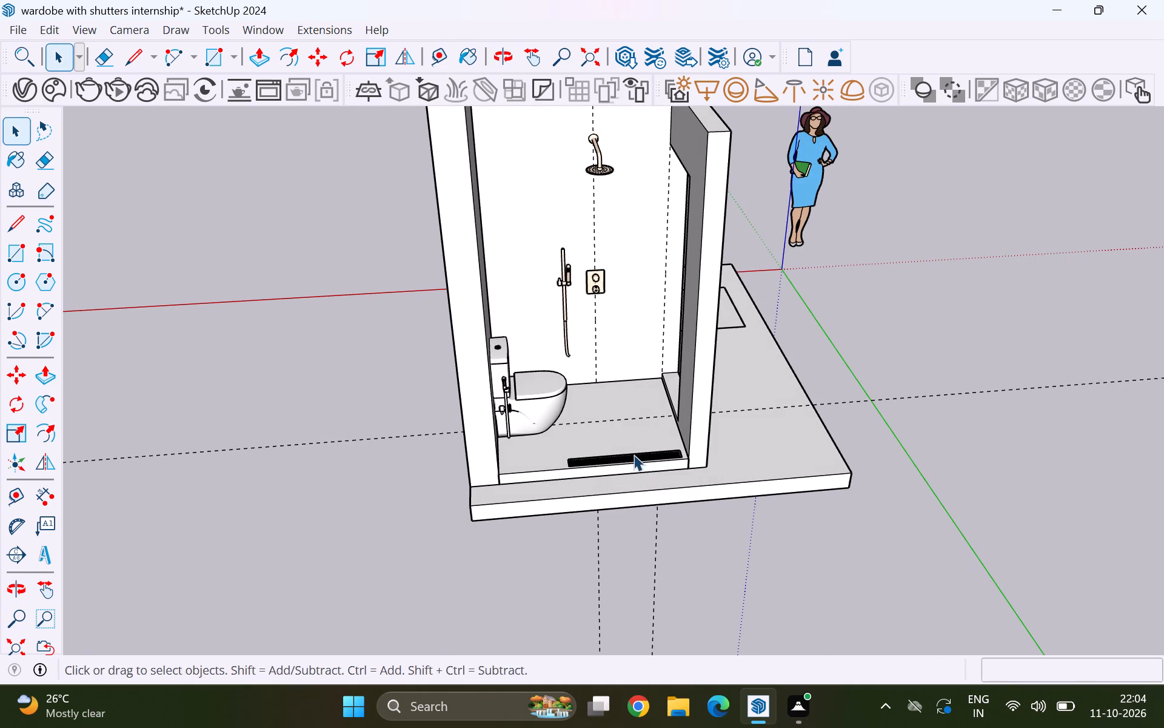
pyautogui.moveTo(636, 458); pyautogui.dragTo(639, 555, button='middle')
pyautogui.scroll(1, 639, 551)
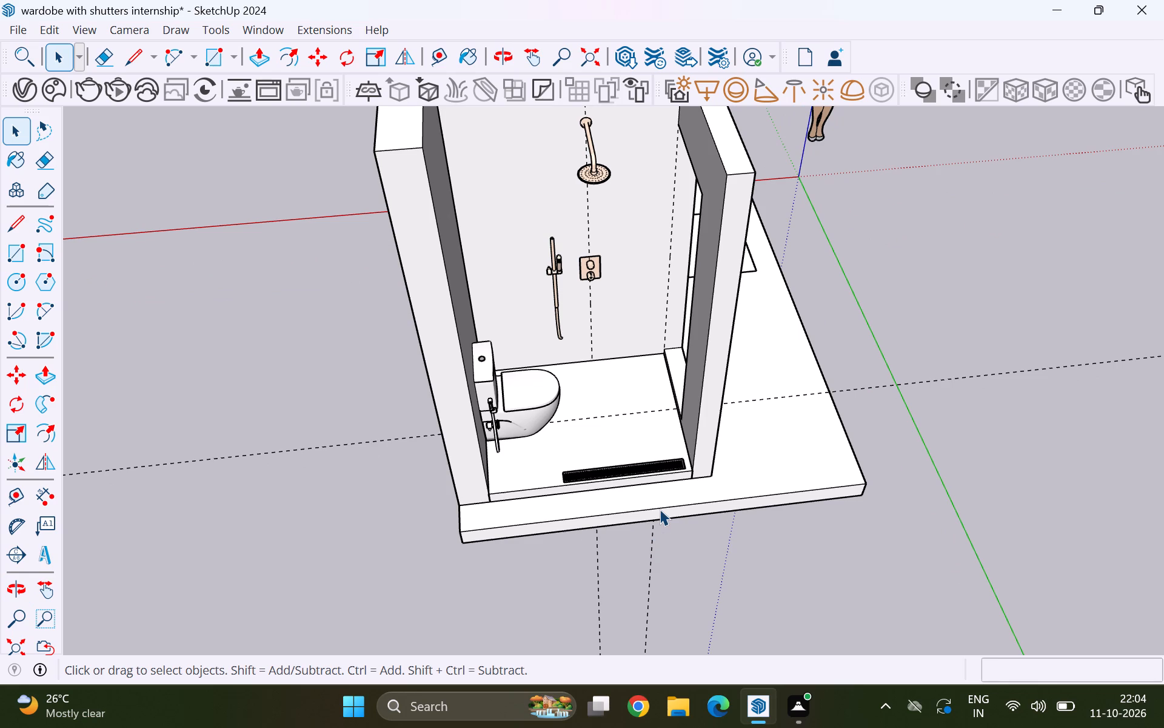
pyautogui.moveTo(721, 452); pyautogui.dragTo(226, 408, button='middle')
pyautogui.scroll(1, 231, 408)
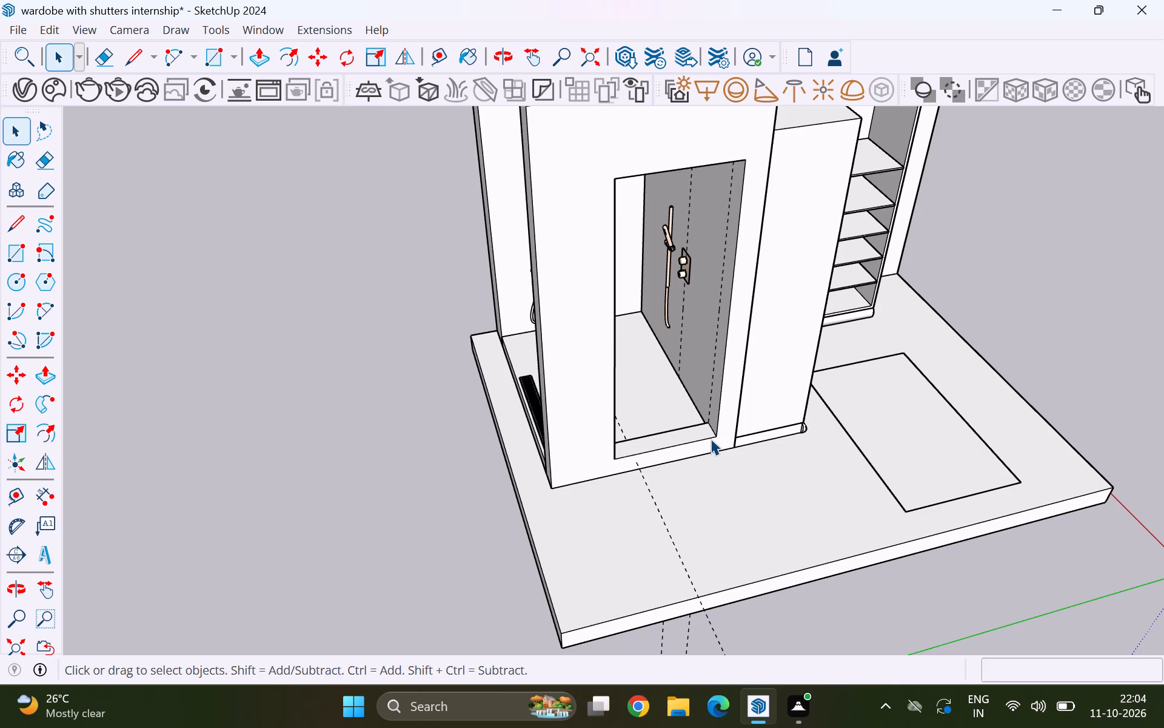
pyautogui.scroll(-1, 709, 445)
pyautogui.moveTo(527, 453); pyautogui.dragTo(861, 411, button='middle')
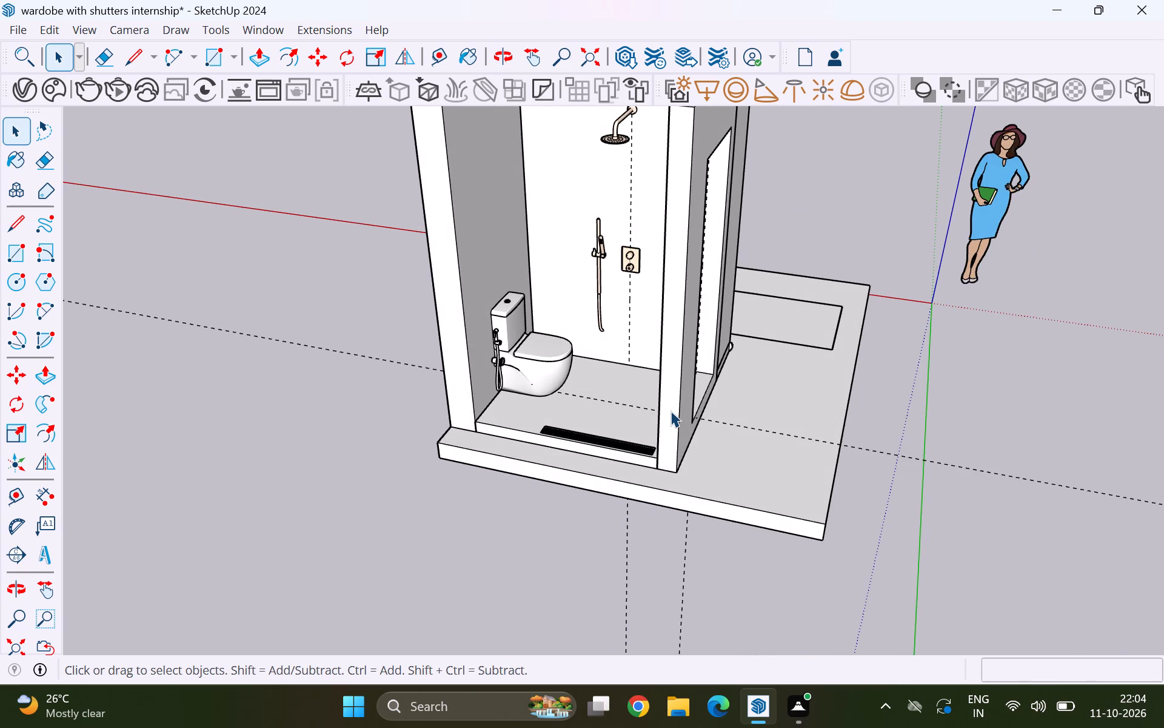
pyautogui.moveTo(735, 409); pyautogui.dragTo(469, 417, button='middle')
pyautogui.scroll(1, 493, 417)
pyautogui.scroll(4, 553, 325)
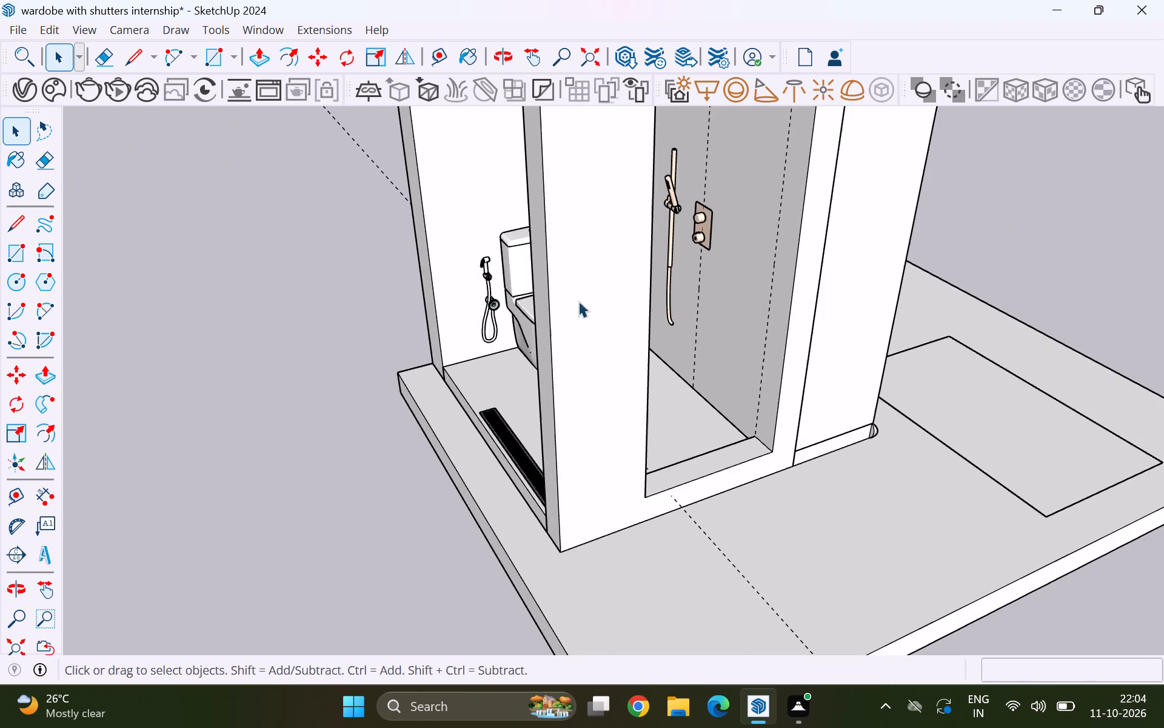
pyautogui.scroll(3, 676, 278)
pyautogui.scroll(-5, 713, 306)
pyautogui.scroll(-5, 496, 413)
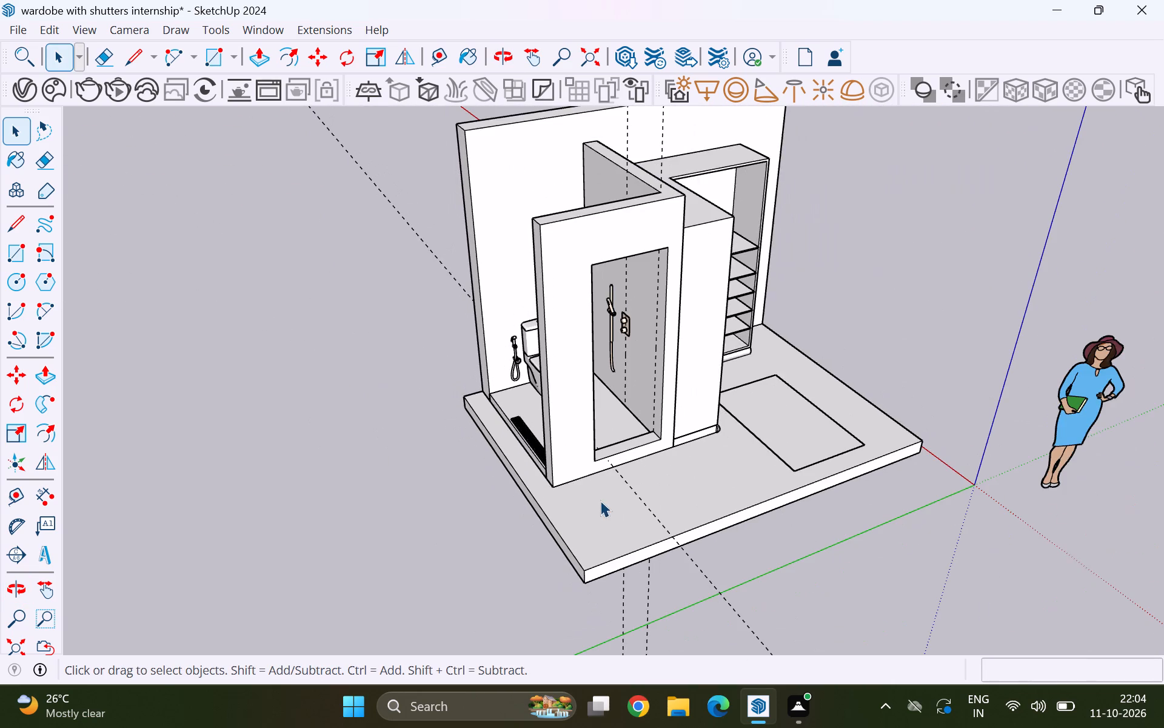
pyautogui.scroll(-4, 586, 477)
pyautogui.moveTo(497, 473); pyautogui.dragTo(822, 467, button='middle')
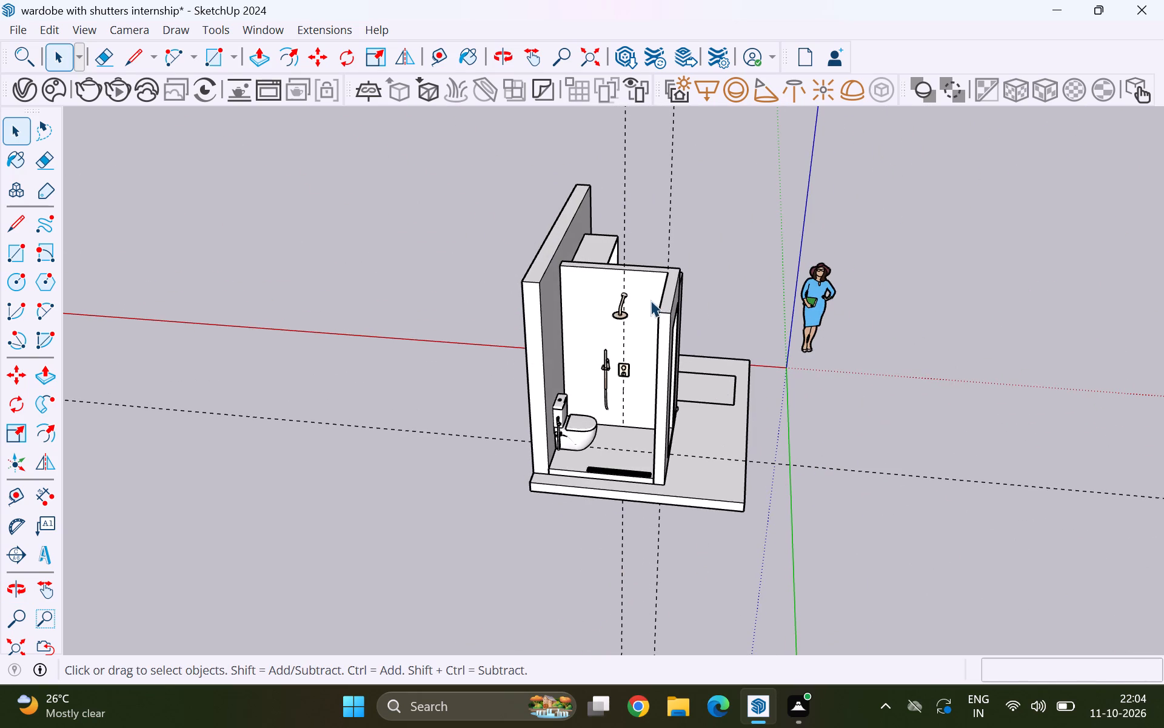
# Inspect the overhead shower, its bent arm and wall flange against the vertical guide line on the back wall.
pyautogui.scroll(4, 649, 300)
pyautogui.scroll(12, 585, 309)
pyautogui.scroll(4, 630, 285)
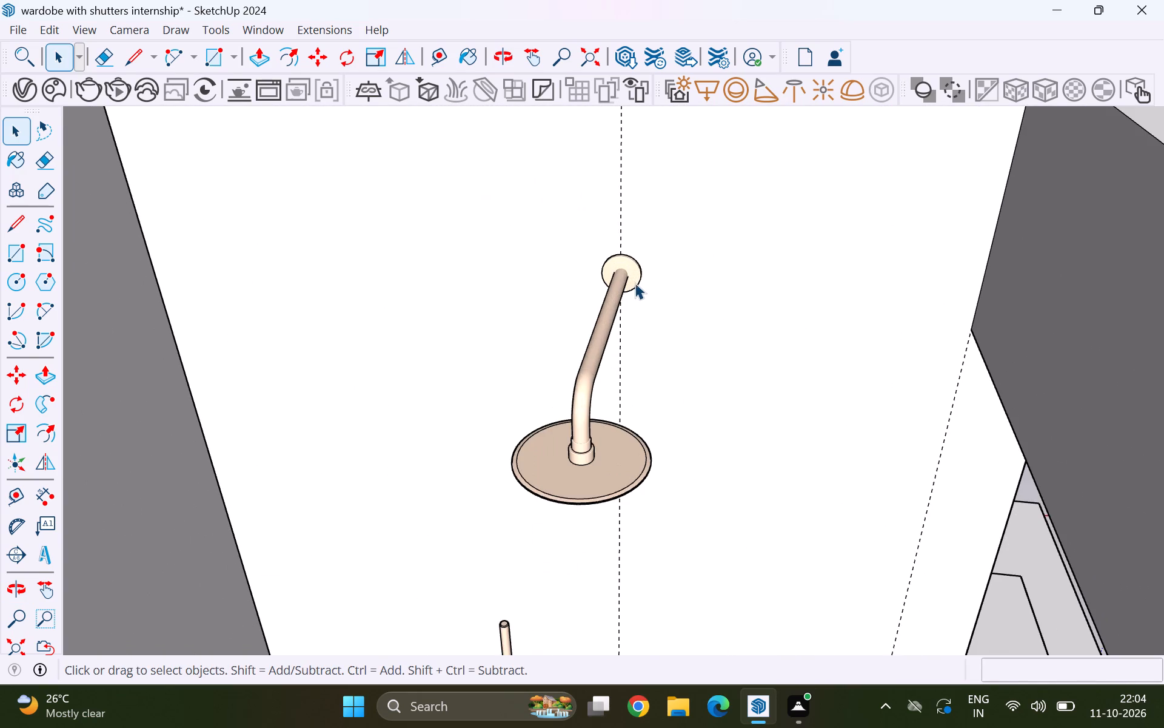
pyautogui.scroll(3, 634, 272)
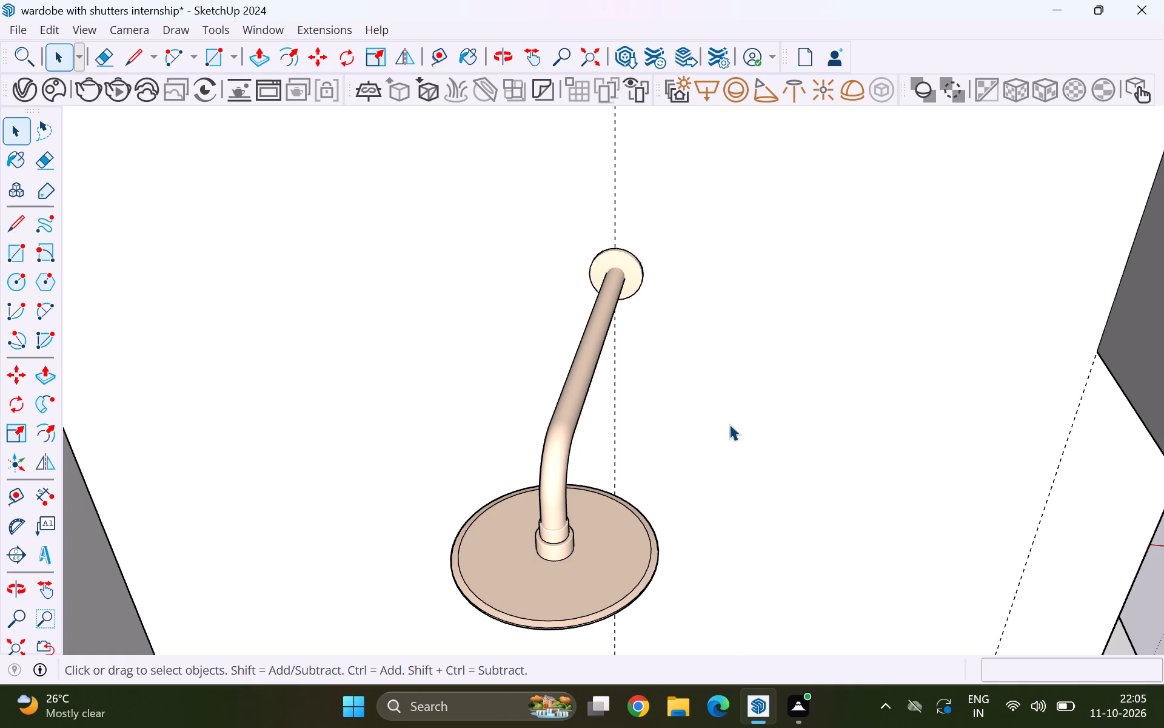
pyautogui.scroll(-11, 726, 413)
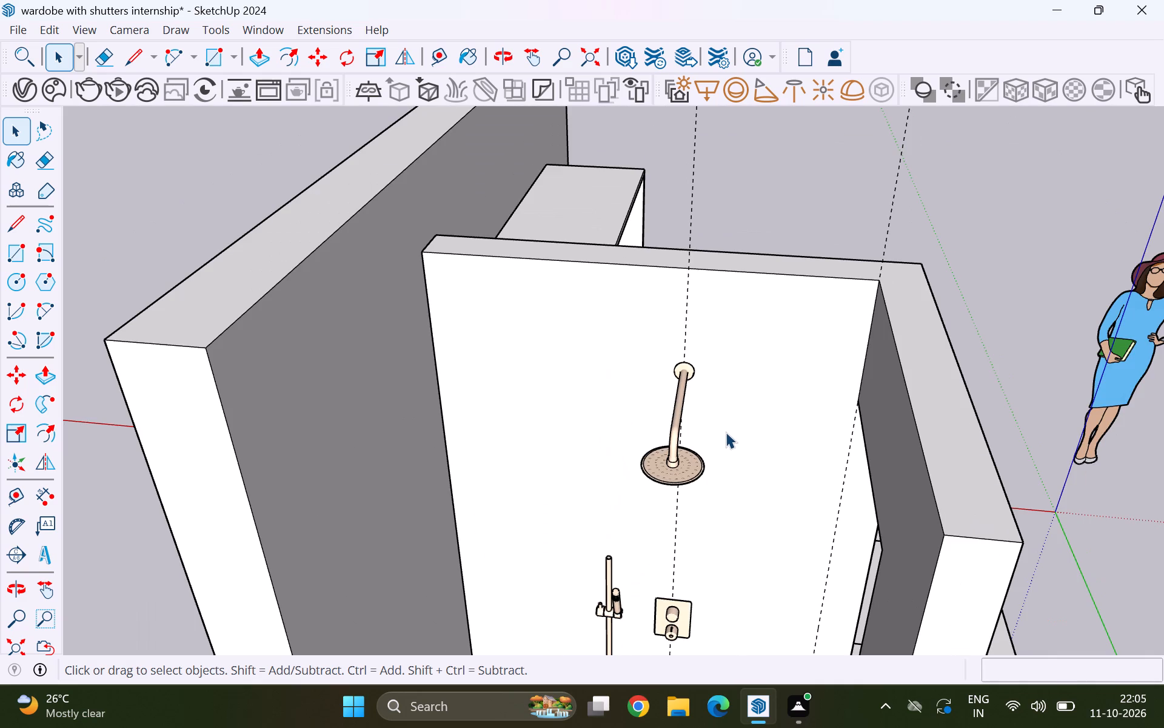
pyautogui.scroll(-16, 694, 428)
pyautogui.scroll(-4, 695, 492)
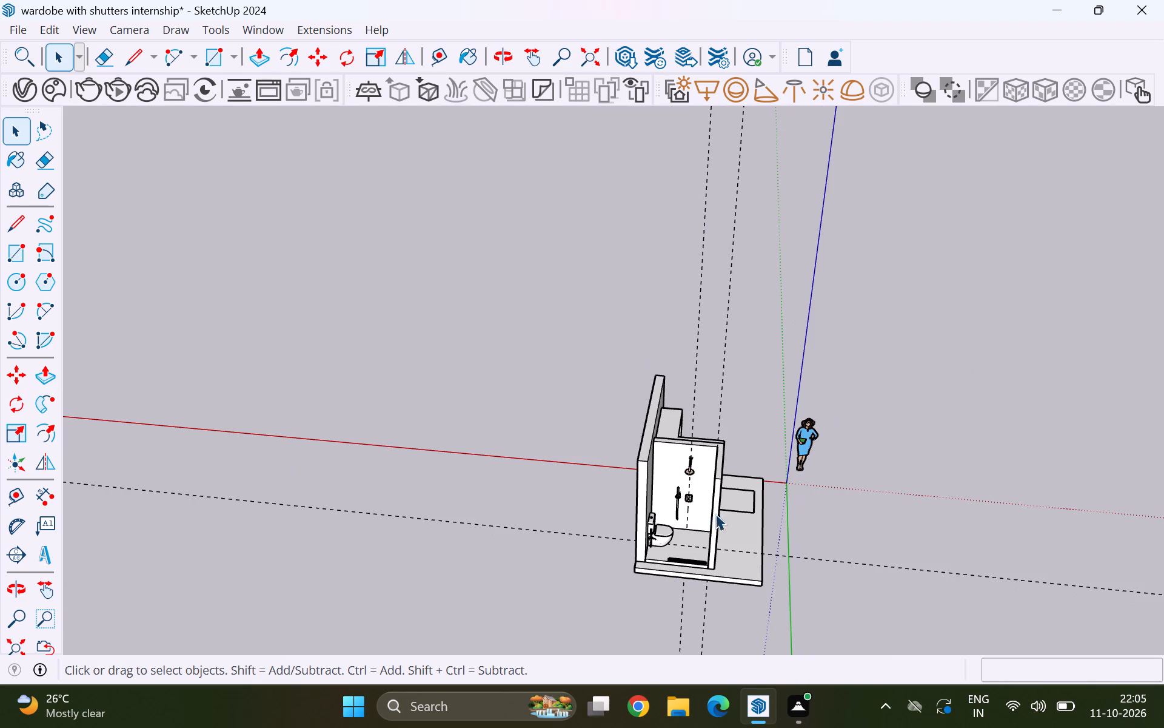
pyautogui.moveTo(694, 551); pyautogui.dragTo(694, 495, button='middle')
pyautogui.scroll(2, 694, 514)
pyautogui.scroll(7, 710, 455)
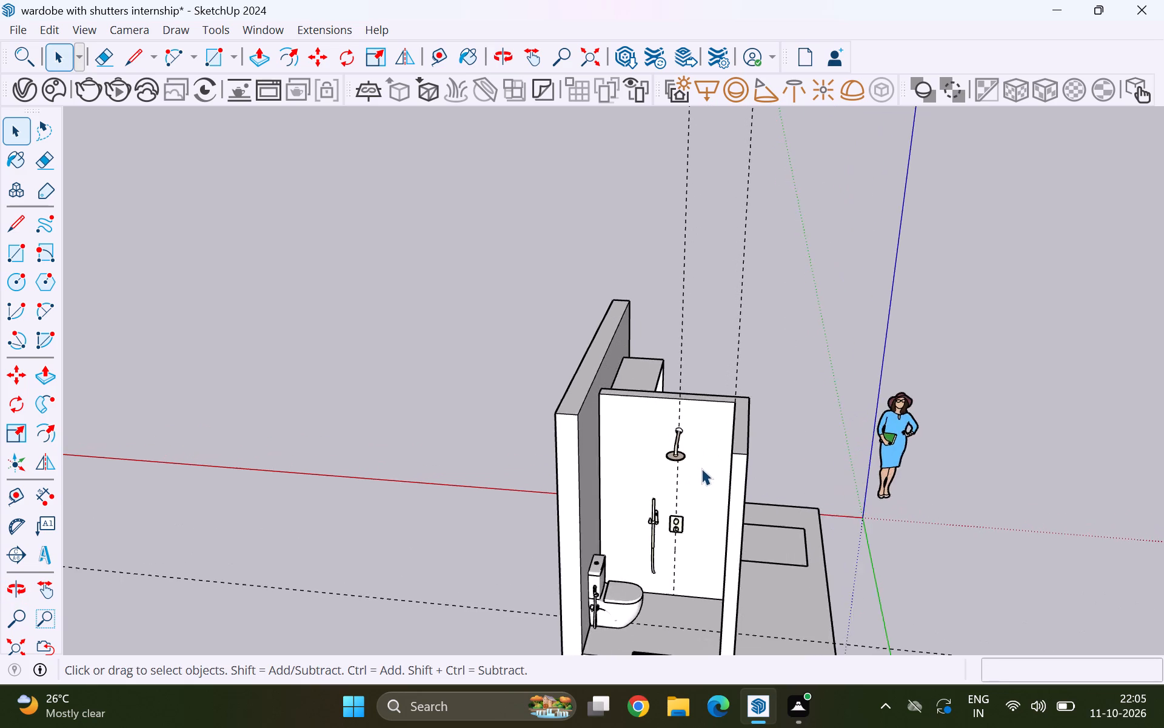
# Review the bathroom's shower wall, side wall with doorway and adjoining floor slab from around the model.
pyautogui.scroll(2, 701, 468)
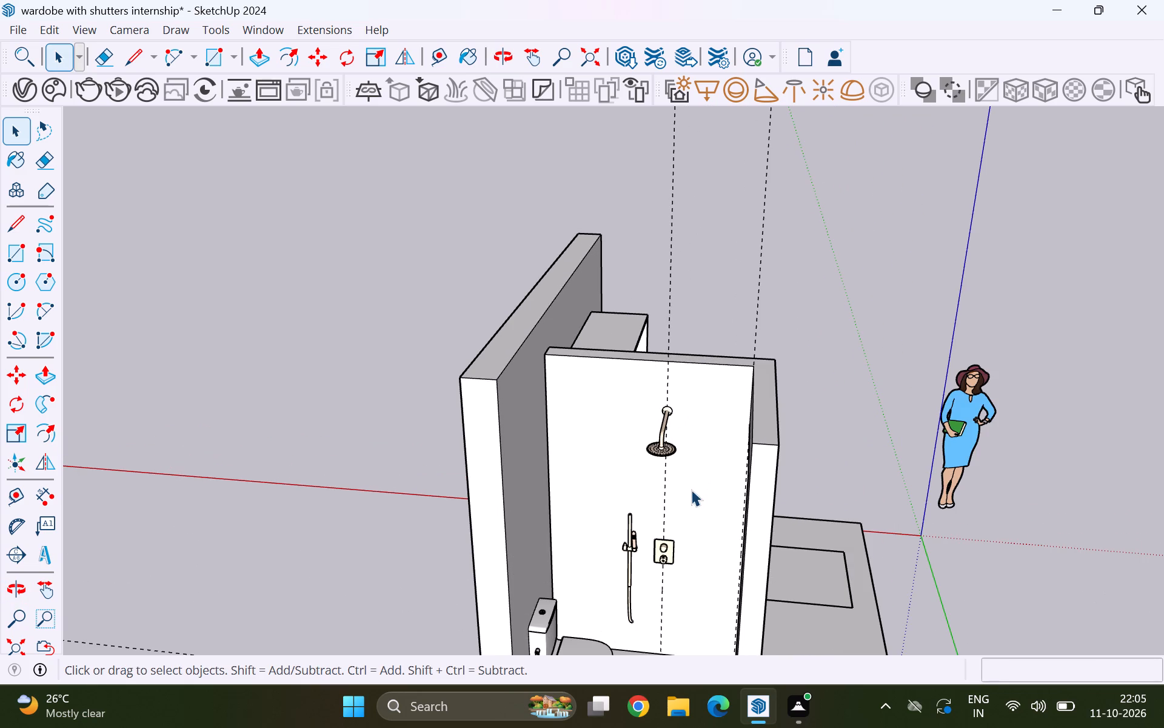
pyautogui.scroll(-5, 691, 489)
pyautogui.scroll(-4, 629, 387)
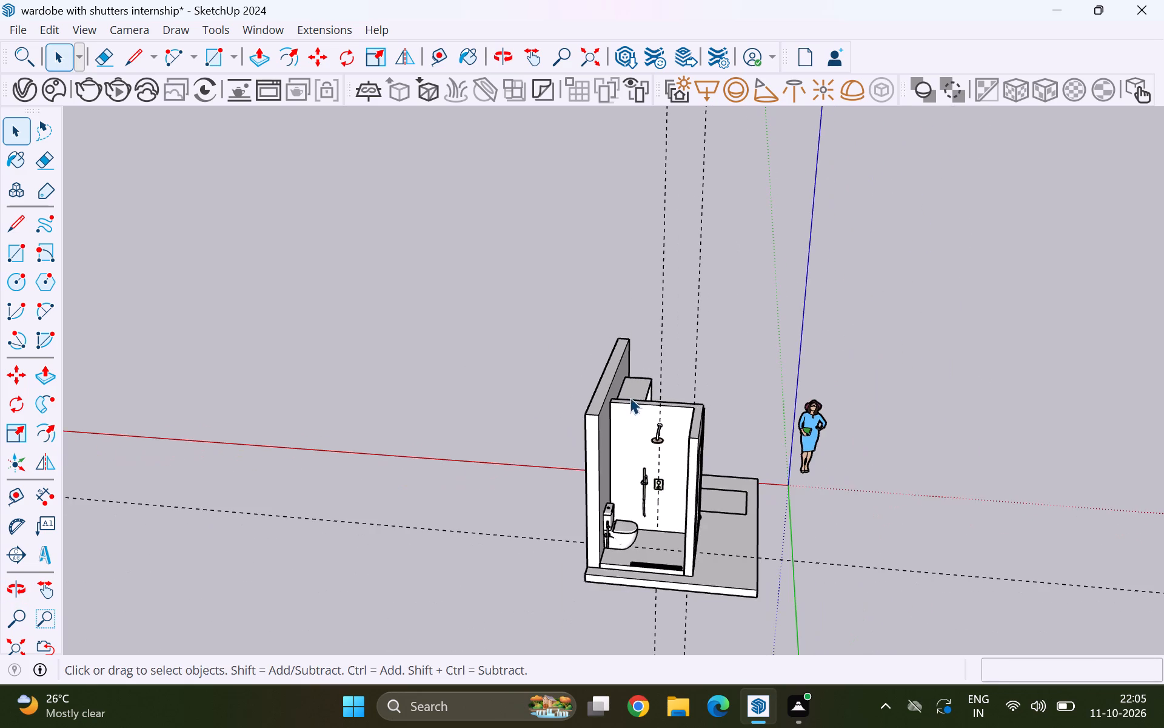
pyautogui.scroll(-4, 638, 380)
pyautogui.moveTo(427, 460); pyautogui.dragTo(309, 443, button='middle')
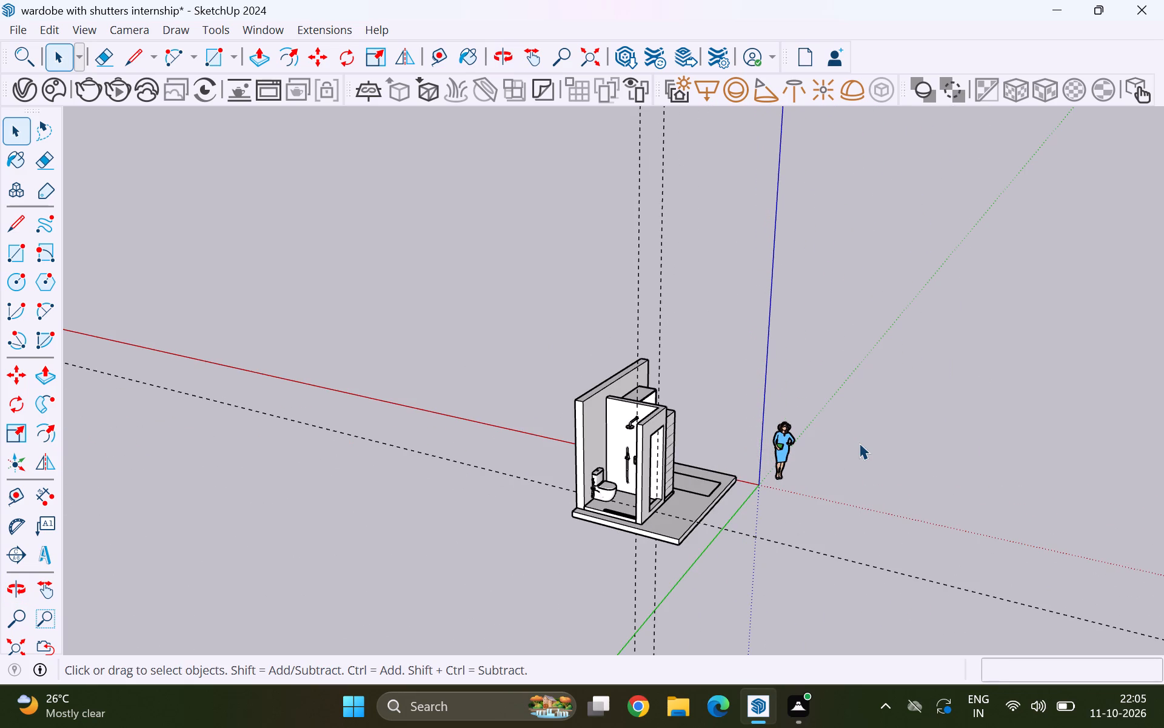
pyautogui.scroll(5, 846, 457)
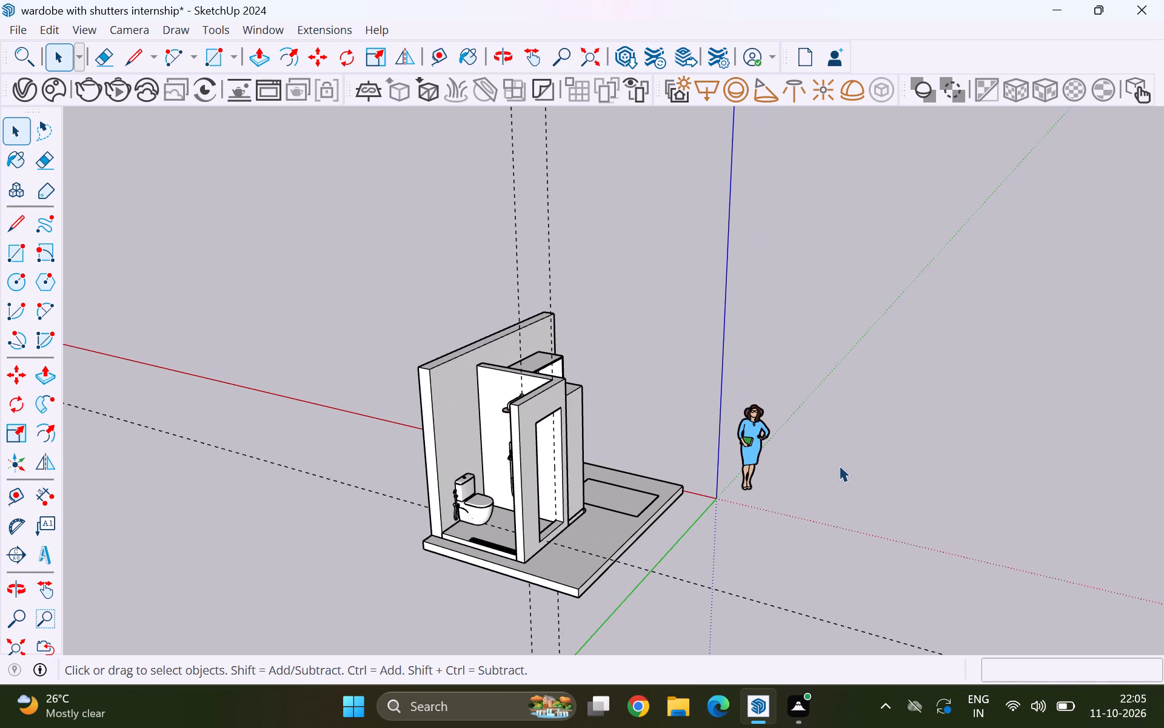
pyautogui.scroll(3, 809, 480)
pyautogui.scroll(-6, 794, 433)
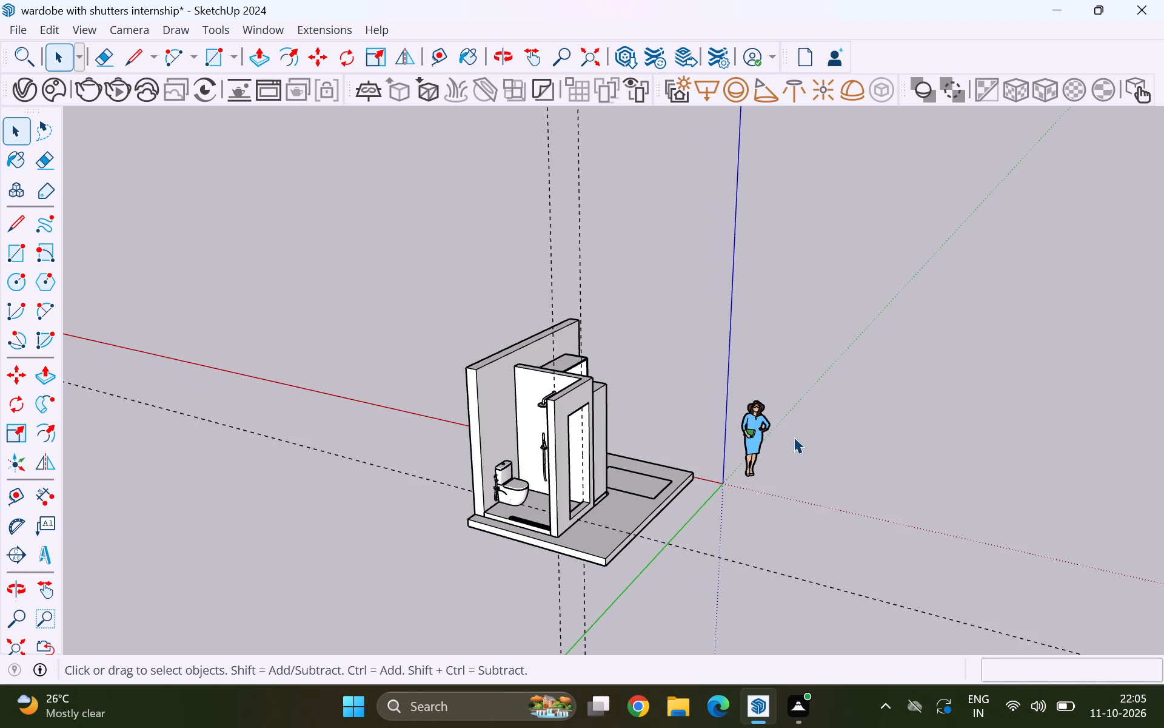
pyautogui.scroll(-3, 794, 437)
pyautogui.moveTo(580, 469); pyautogui.dragTo(829, 455, button='middle')
# Examine the overhead shower, hand shower and mixer plate on the back wall from above and from below floor level.
pyautogui.scroll(1, 826, 456)
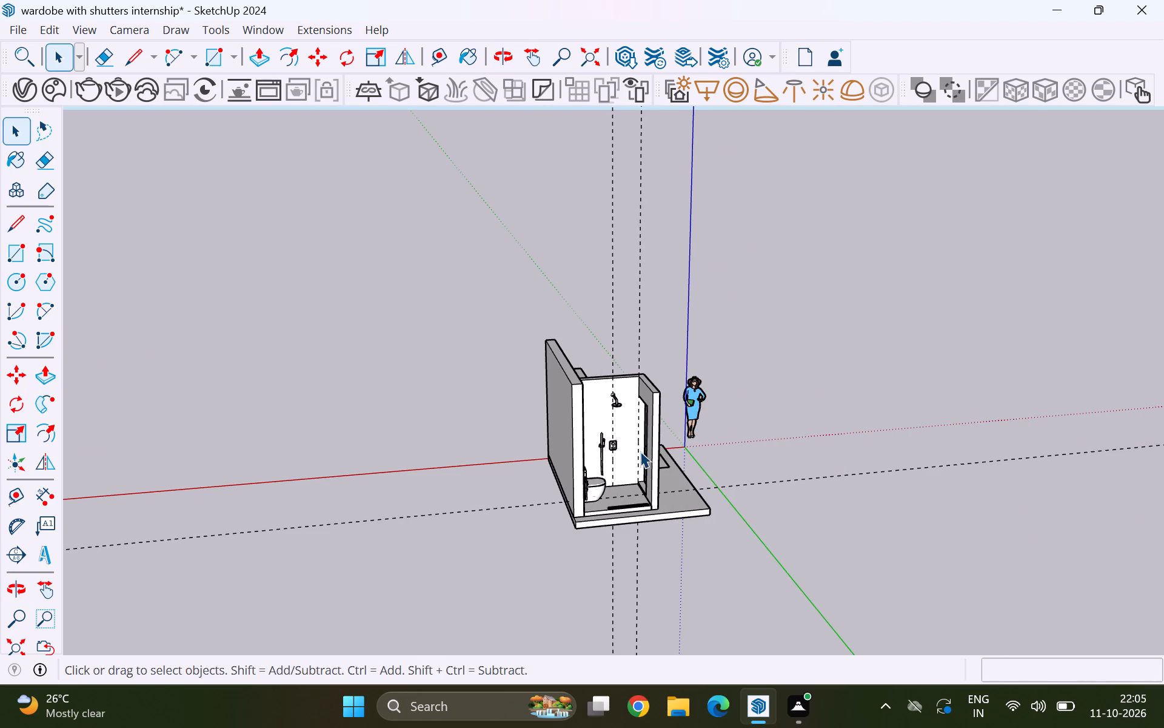
pyautogui.scroll(4, 643, 444)
pyautogui.scroll(9, 594, 359)
pyautogui.moveTo(637, 439); pyautogui.dragTo(632, 436, button='middle')
pyautogui.scroll(1, 637, 439)
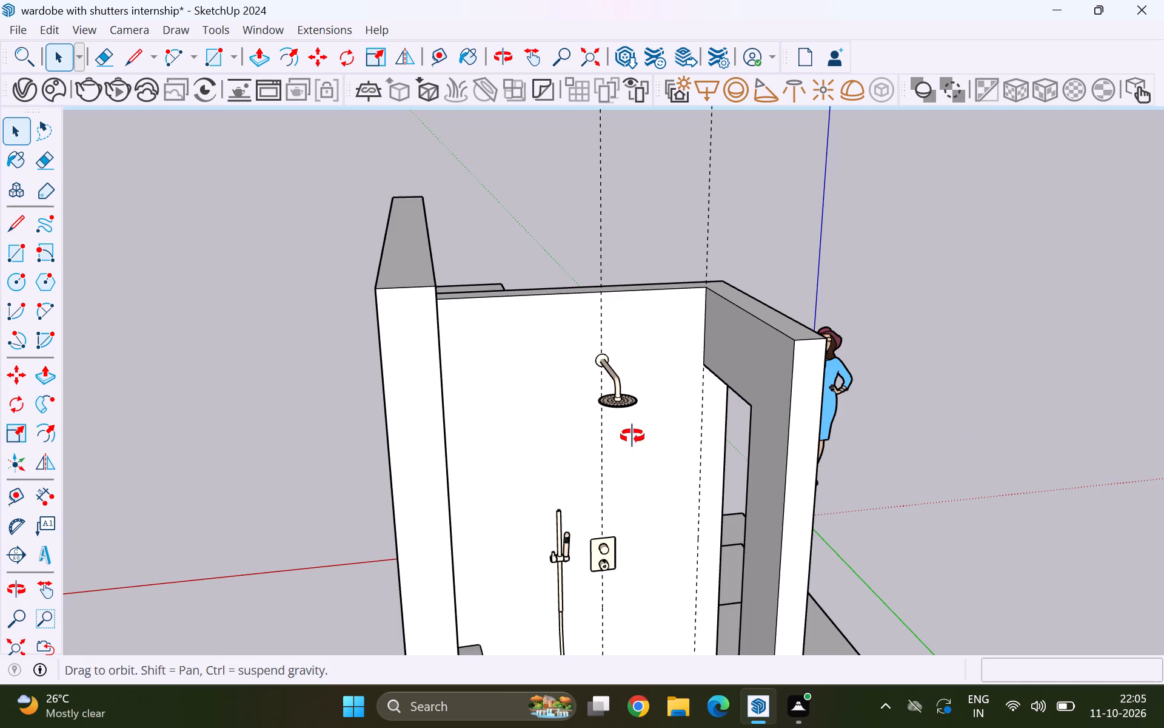
pyautogui.moveTo(632, 436); pyautogui.dragTo(599, 235, button='middle')
pyautogui.scroll(-4, 590, 233)
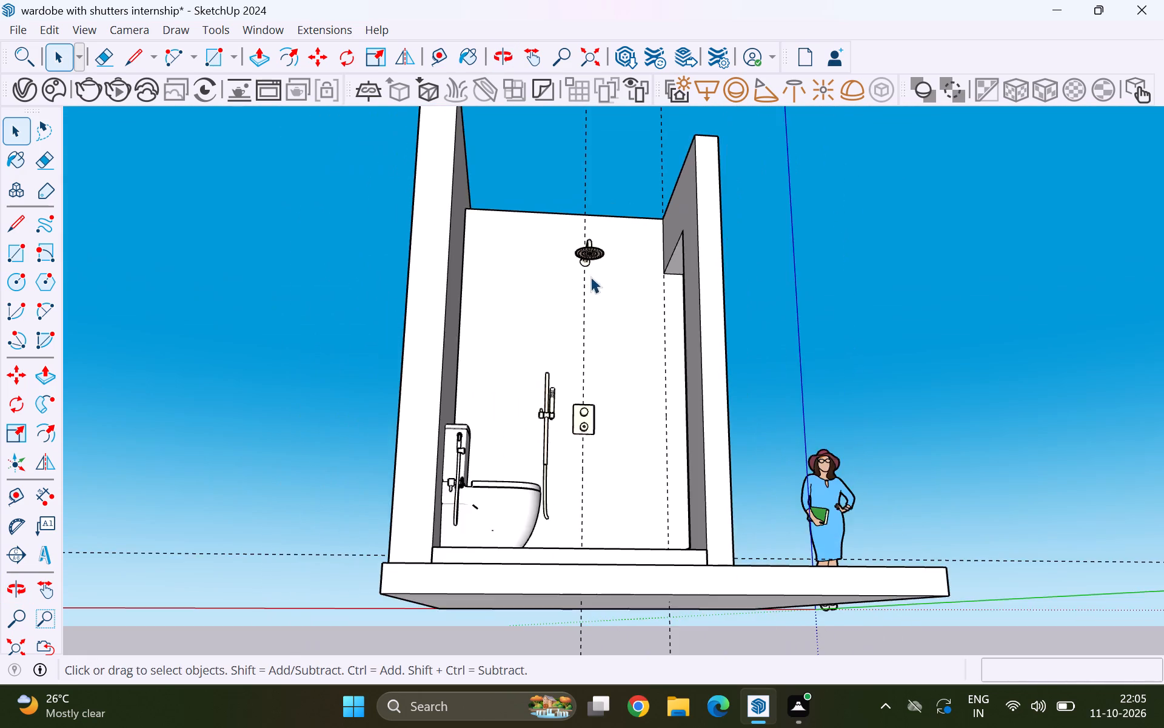
pyautogui.scroll(-4, 591, 283)
pyautogui.moveTo(637, 337); pyautogui.dragTo(595, 496, button='middle')
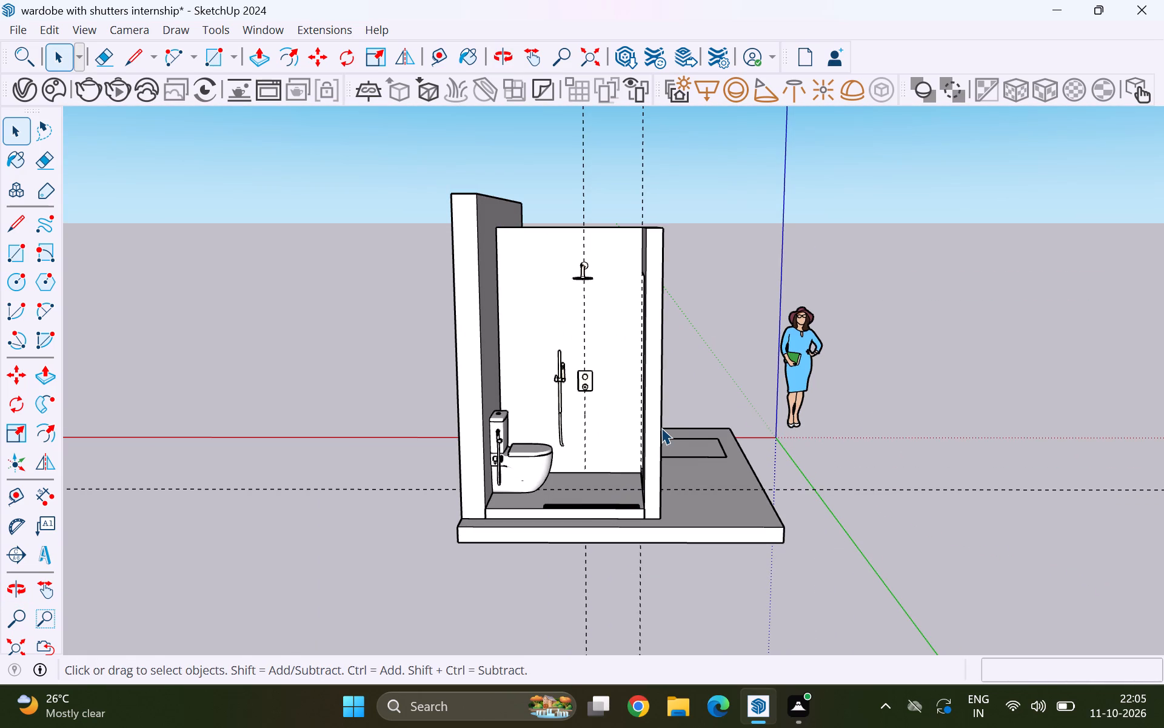
pyautogui.moveTo(627, 363); pyautogui.dragTo(593, 428, button='middle')
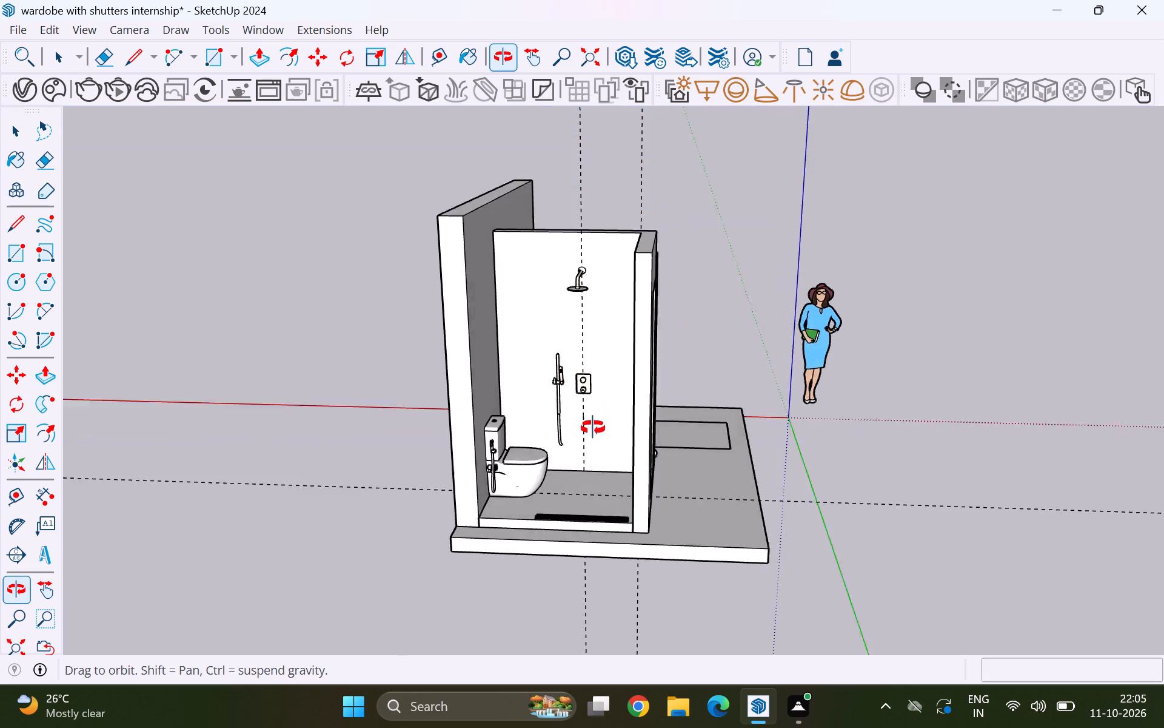
pyautogui.moveTo(593, 428); pyautogui.dragTo(604, 525, button='middle')
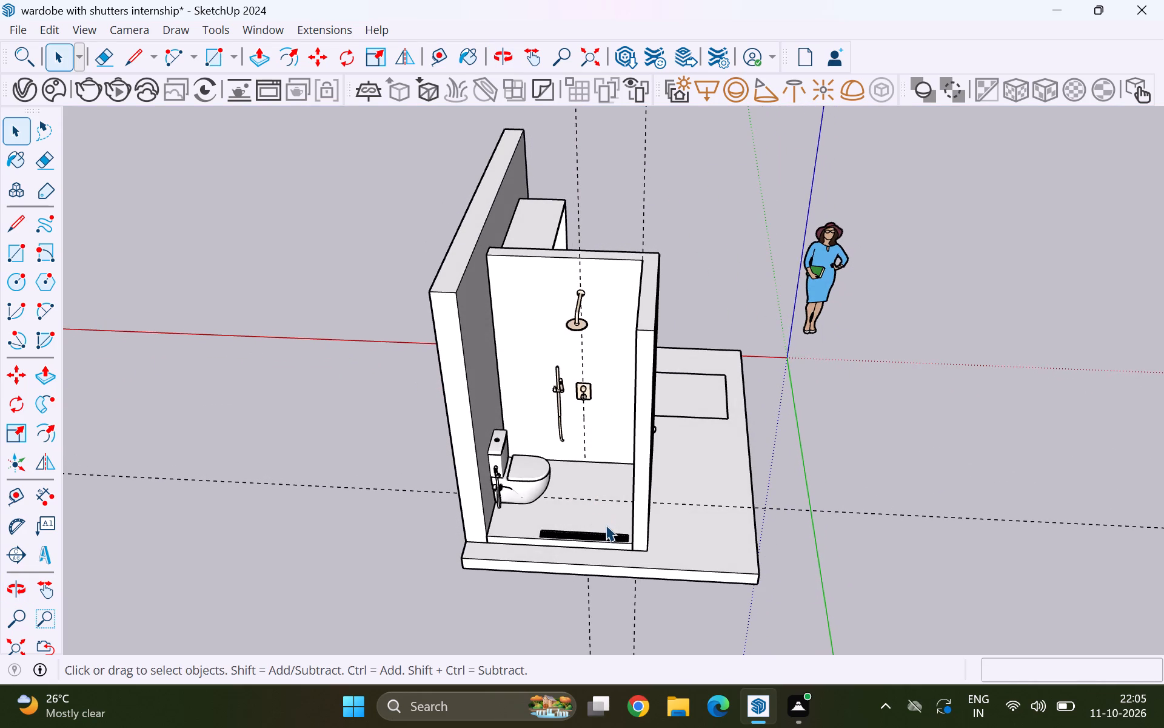
# Inspect the linear floor drain, the doorway threshold and the end of the wardrobe's plinth up close.
pyautogui.scroll(9, 624, 553)
pyautogui.moveTo(784, 465); pyautogui.dragTo(753, 471, button='middle')
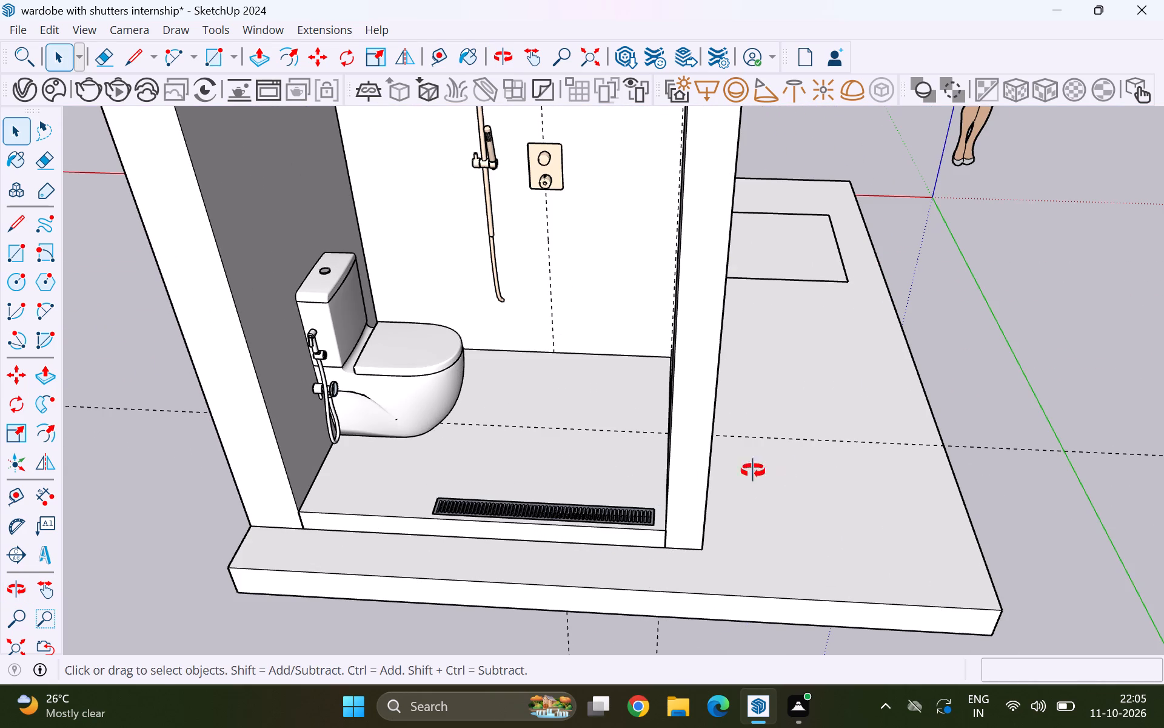
pyautogui.moveTo(753, 471); pyautogui.dragTo(295, 482, button='middle')
pyautogui.scroll(1, 407, 456)
pyautogui.moveTo(413, 459); pyautogui.dragTo(652, 461, button='middle')
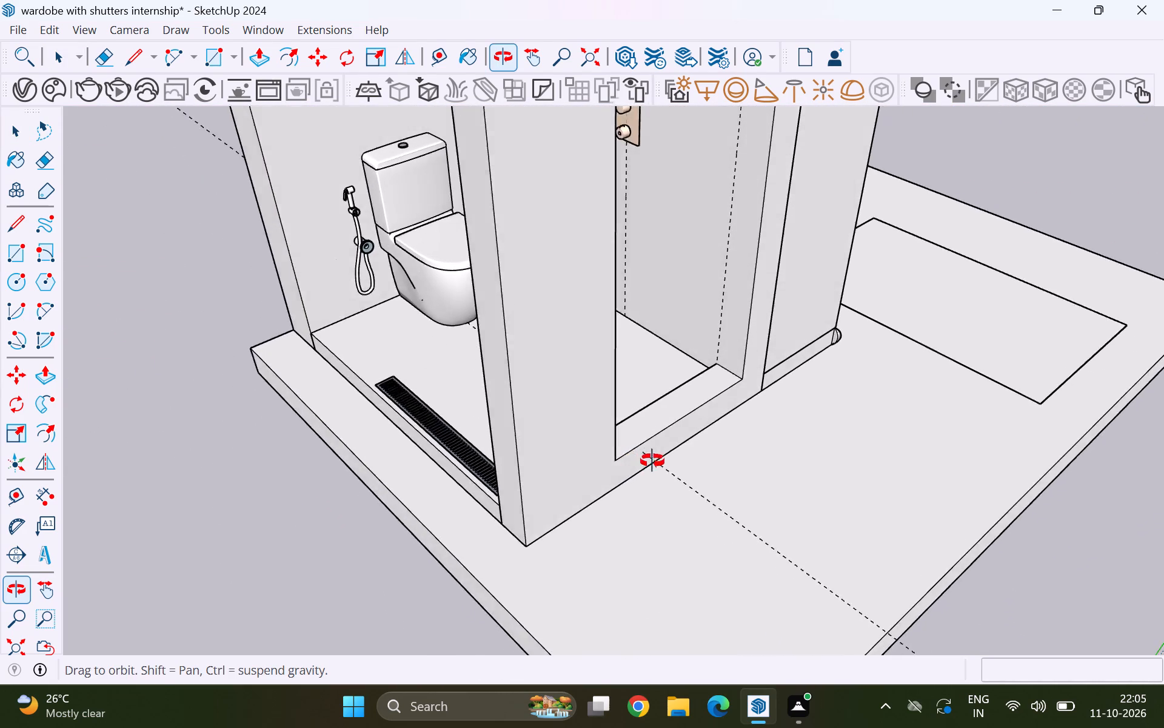
pyautogui.moveTo(652, 461); pyautogui.dragTo(676, 459, button='middle')
pyautogui.scroll(17, 802, 312)
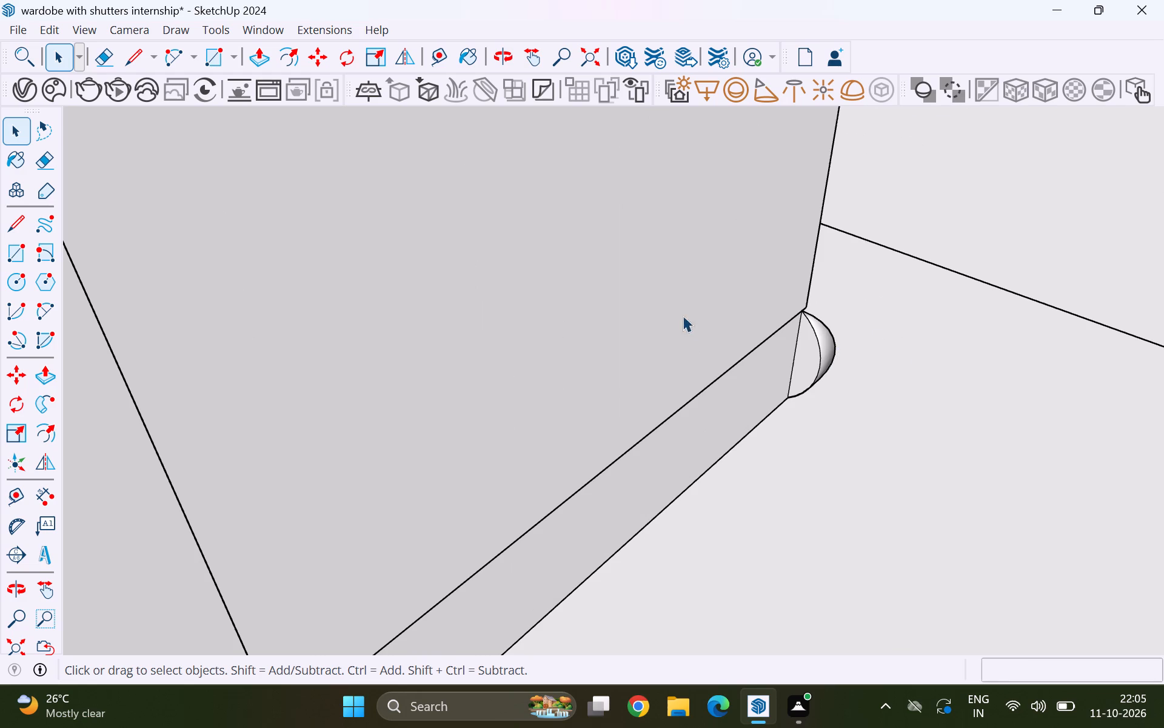
pyautogui.scroll(-19, 683, 324)
pyautogui.scroll(-10, 675, 396)
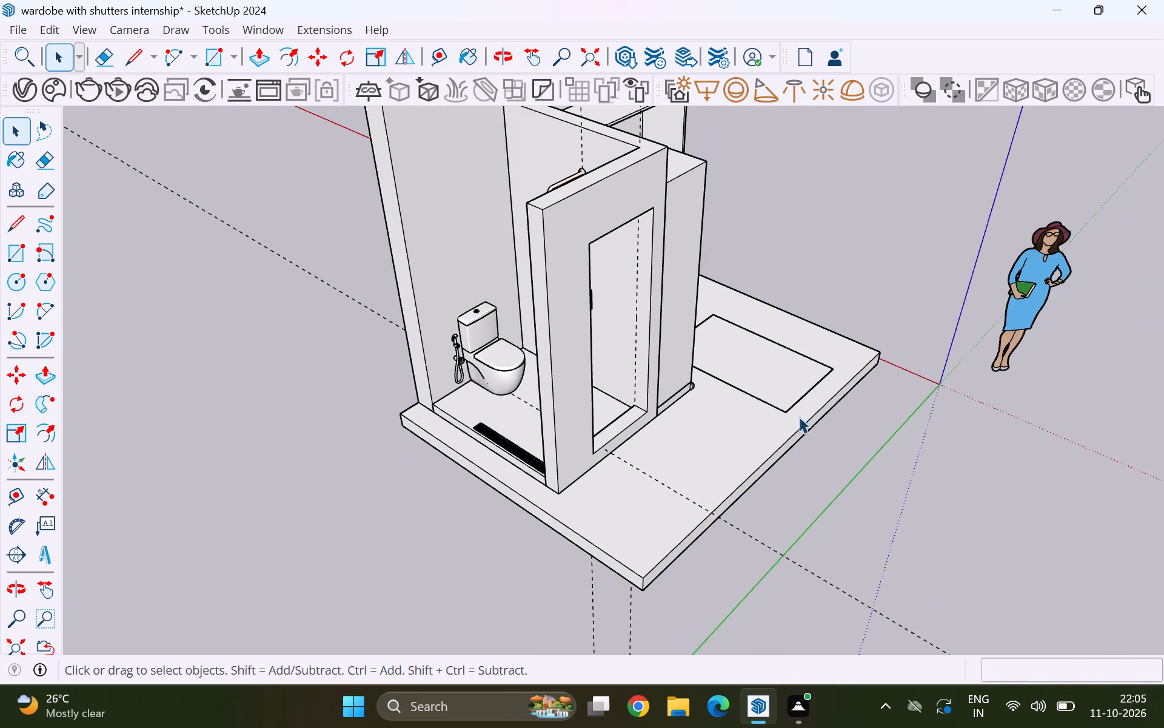
# Examine the corner wardrobe's open shelves and the rectangle outlined on the floor in front of it.
pyautogui.moveTo(798, 419); pyautogui.dragTo(199, 425, button='middle')
pyautogui.scroll(-4, 684, 374)
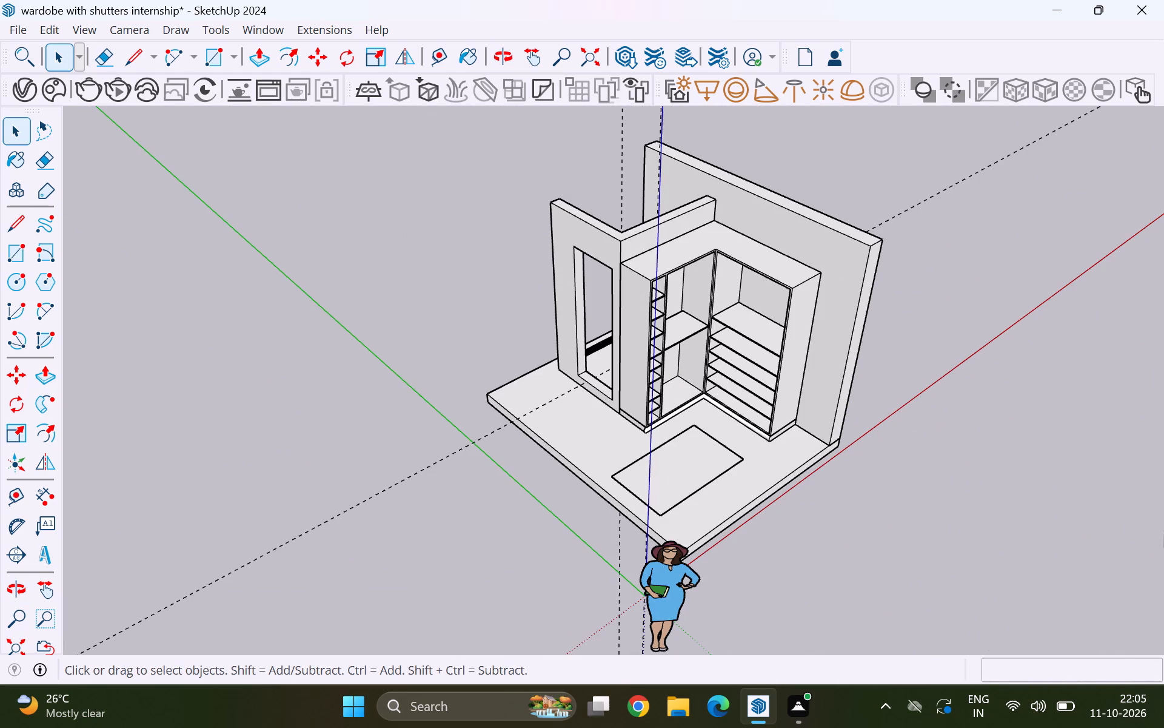
pyautogui.moveTo(1157, 535); pyautogui.dragTo(774, 539, button='middle')
pyautogui.scroll(5, 586, 528)
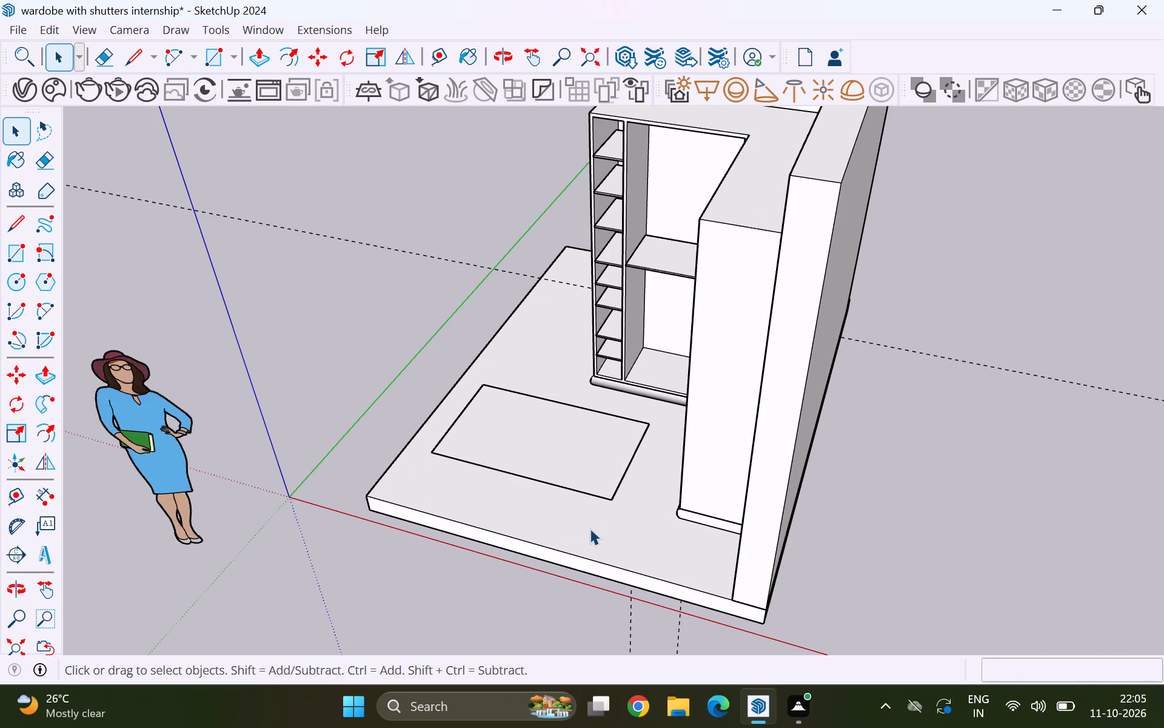
pyautogui.scroll(-7, 724, 455)
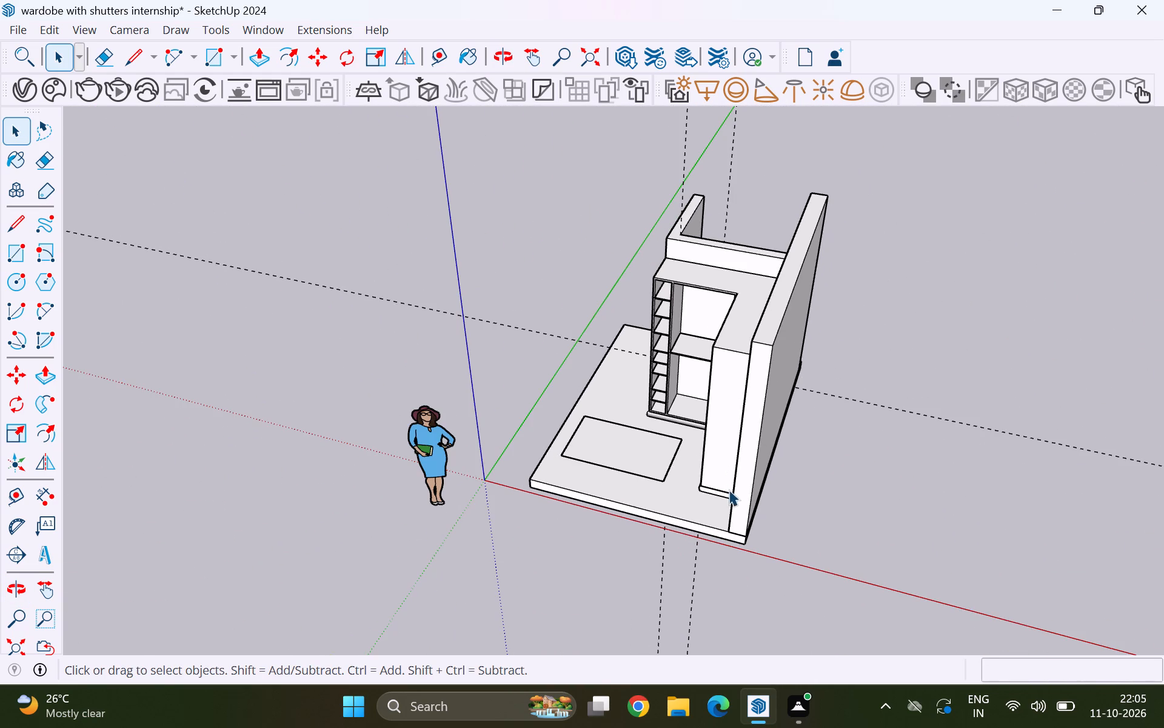
pyautogui.scroll(-4, 824, 365)
pyautogui.moveTo(663, 547); pyautogui.dragTo(918, 485, button='middle')
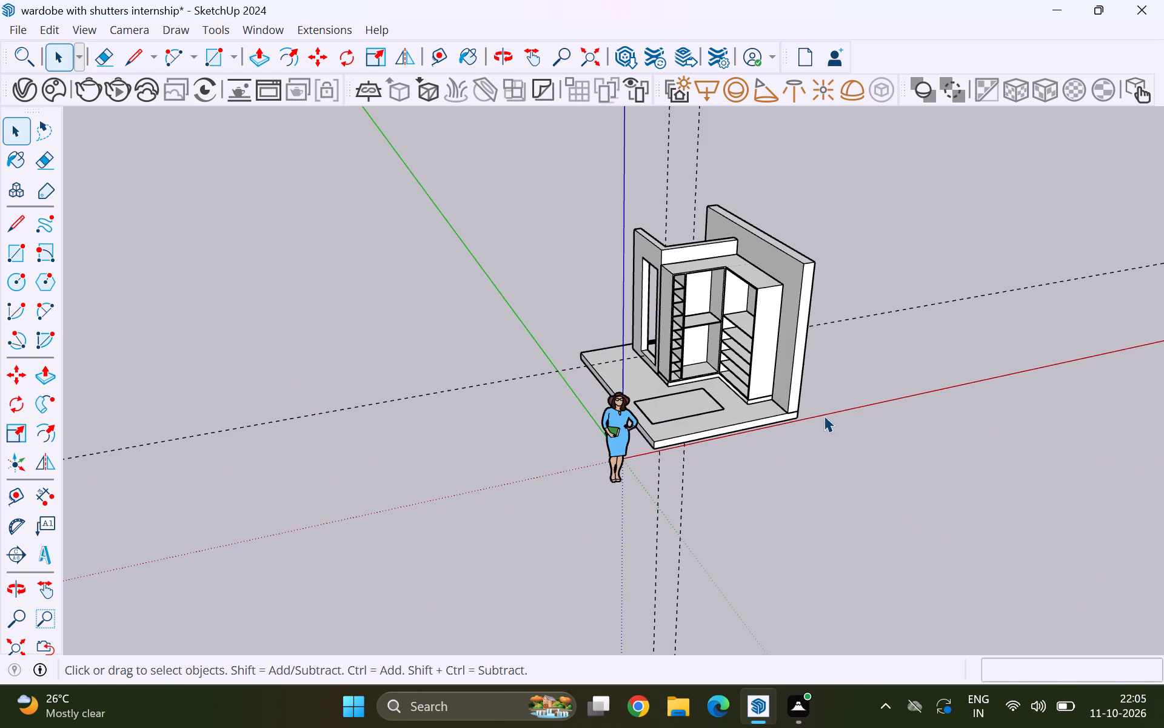
pyautogui.scroll(4, 802, 402)
pyautogui.scroll(1, 546, 441)
# Compare the bathroom doorway, the wardrobe and the free floor area by viewing the room from the front and sides.
pyautogui.moveTo(554, 441); pyautogui.dragTo(950, 440, button='middle')
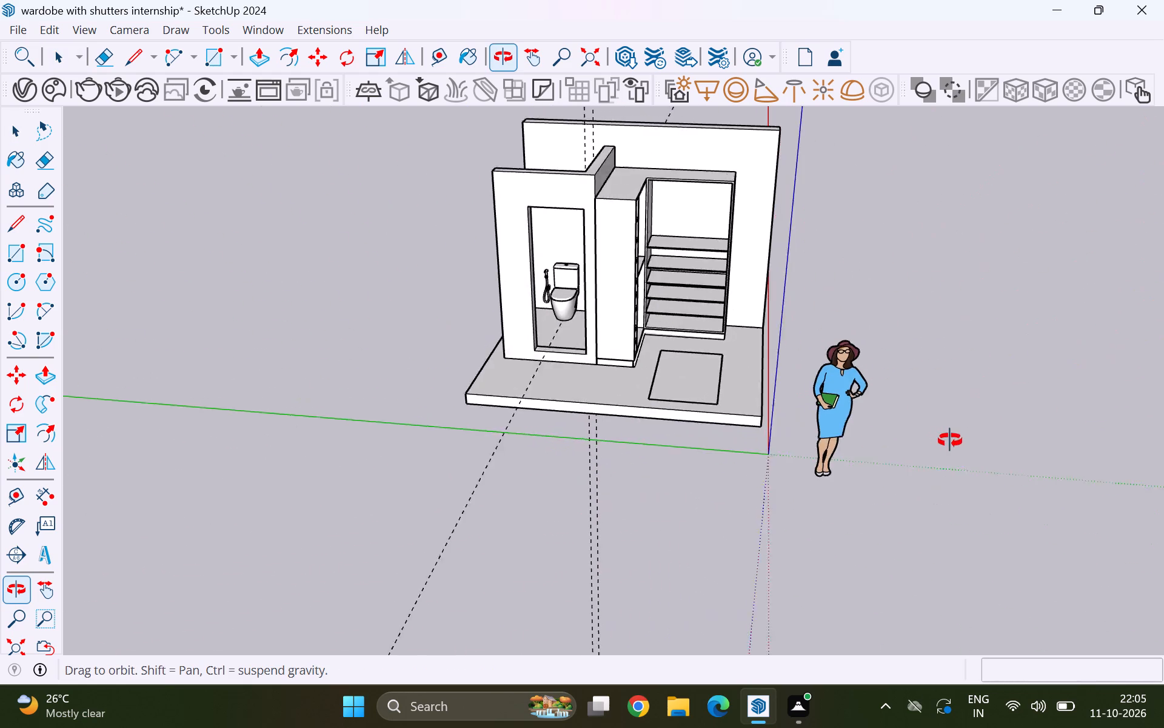
pyautogui.moveTo(950, 440); pyautogui.dragTo(752, 450, button='middle')
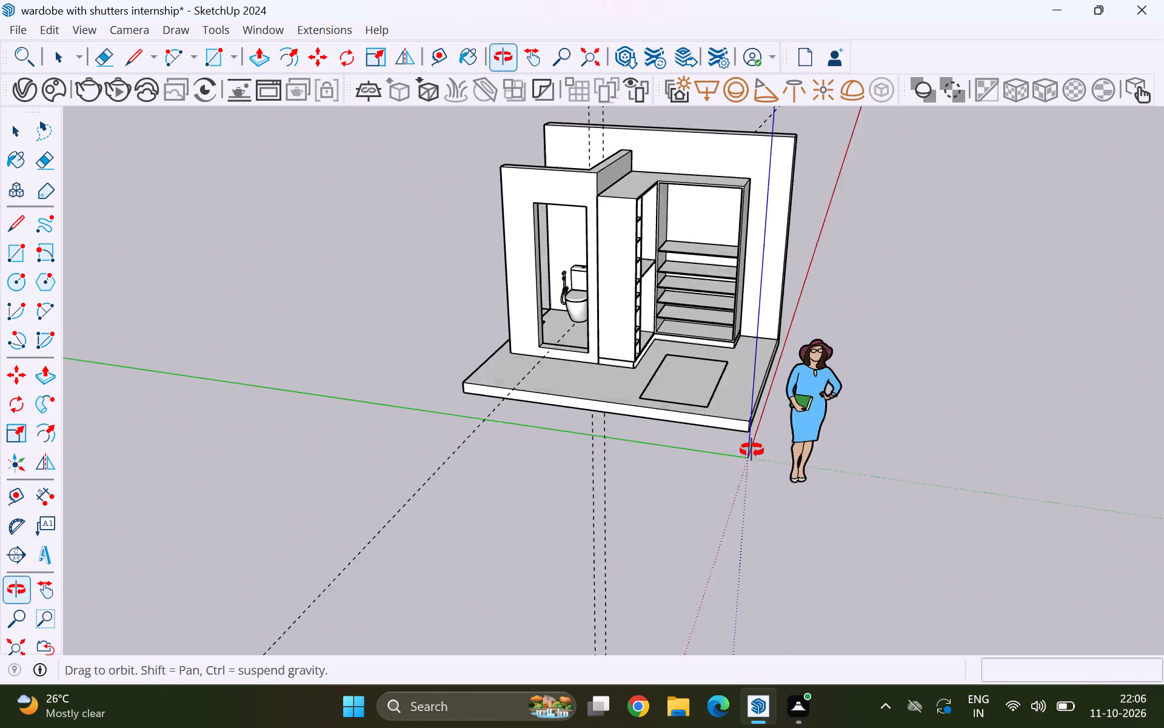
pyautogui.moveTo(752, 450); pyautogui.dragTo(1163, 463, button='middle')
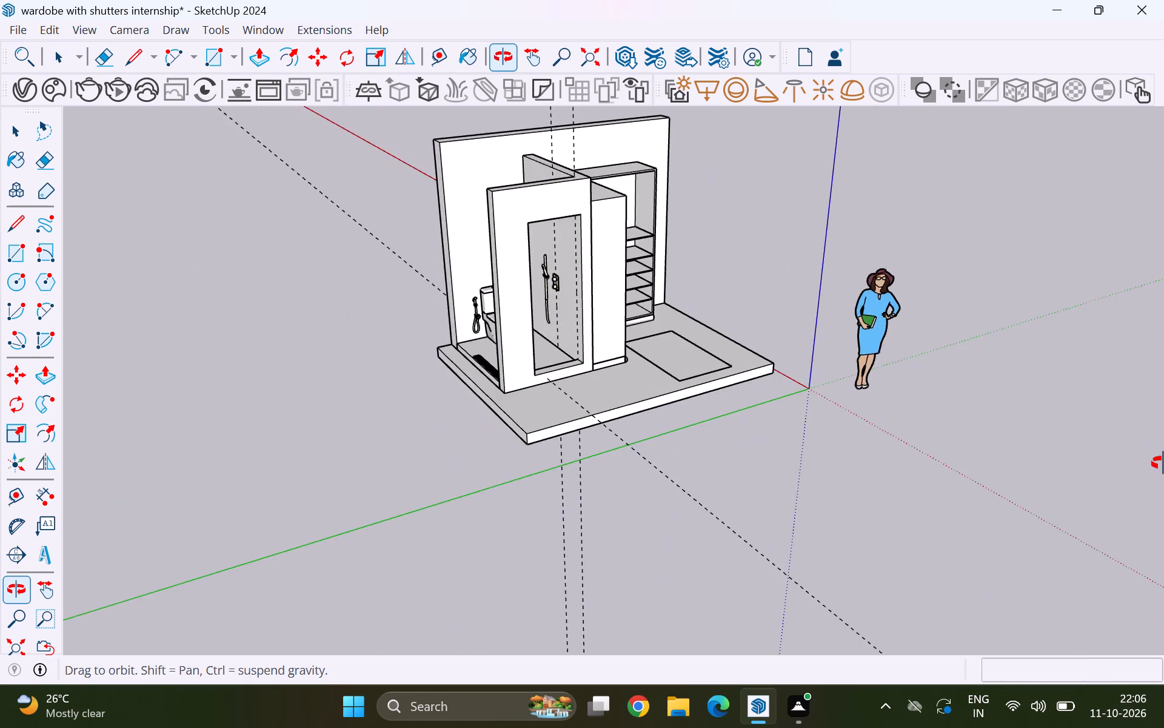
pyautogui.moveTo(1163, 463); pyautogui.dragTo(955, 502, button='middle')
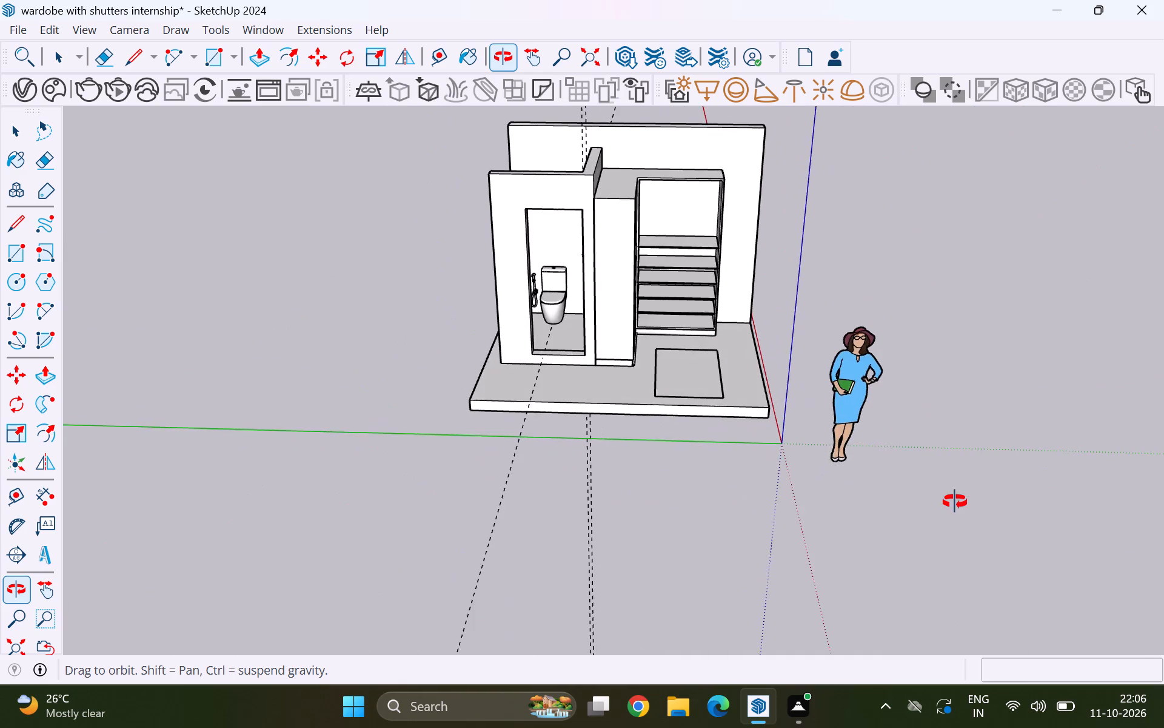
pyautogui.moveTo(955, 502); pyautogui.dragTo(954, 502, button='middle')
pyautogui.moveTo(946, 505); pyautogui.dragTo(479, 515, button='middle')
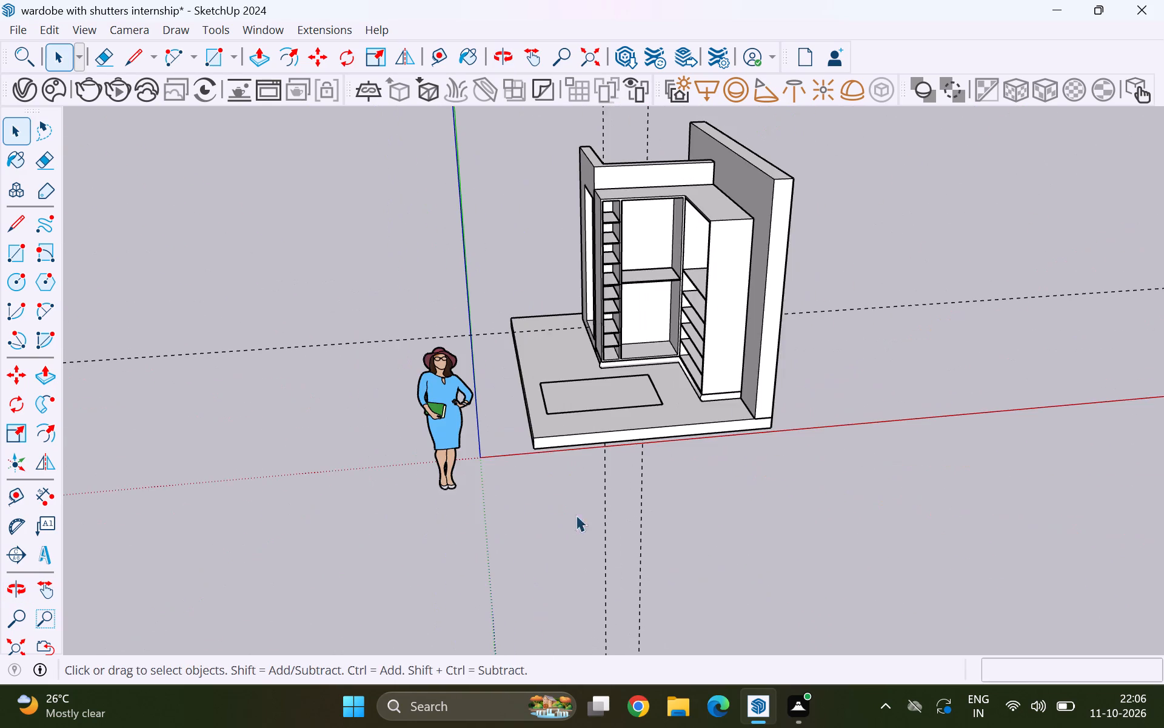
pyautogui.moveTo(630, 515); pyautogui.dragTo(837, 515, button='middle')
pyautogui.moveTo(730, 527); pyautogui.dragTo(452, 527, button='middle')
pyautogui.scroll(-2, 573, 540)
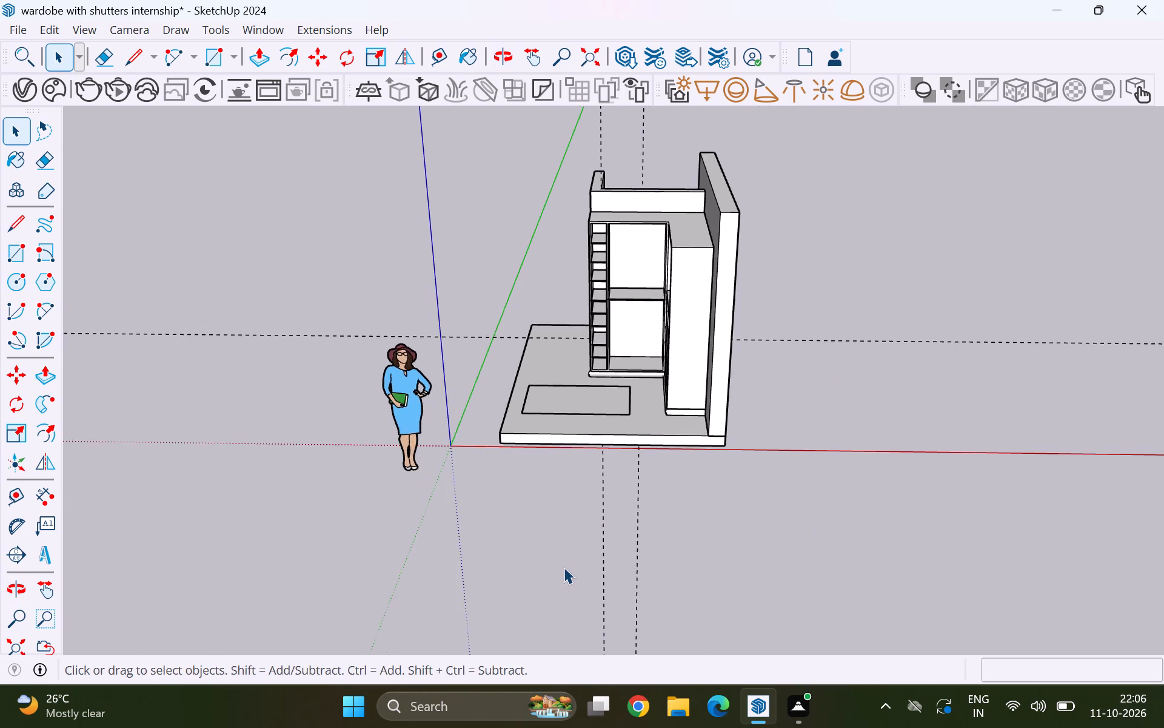
pyautogui.moveTo(577, 530); pyautogui.dragTo(576, 539, button='middle')
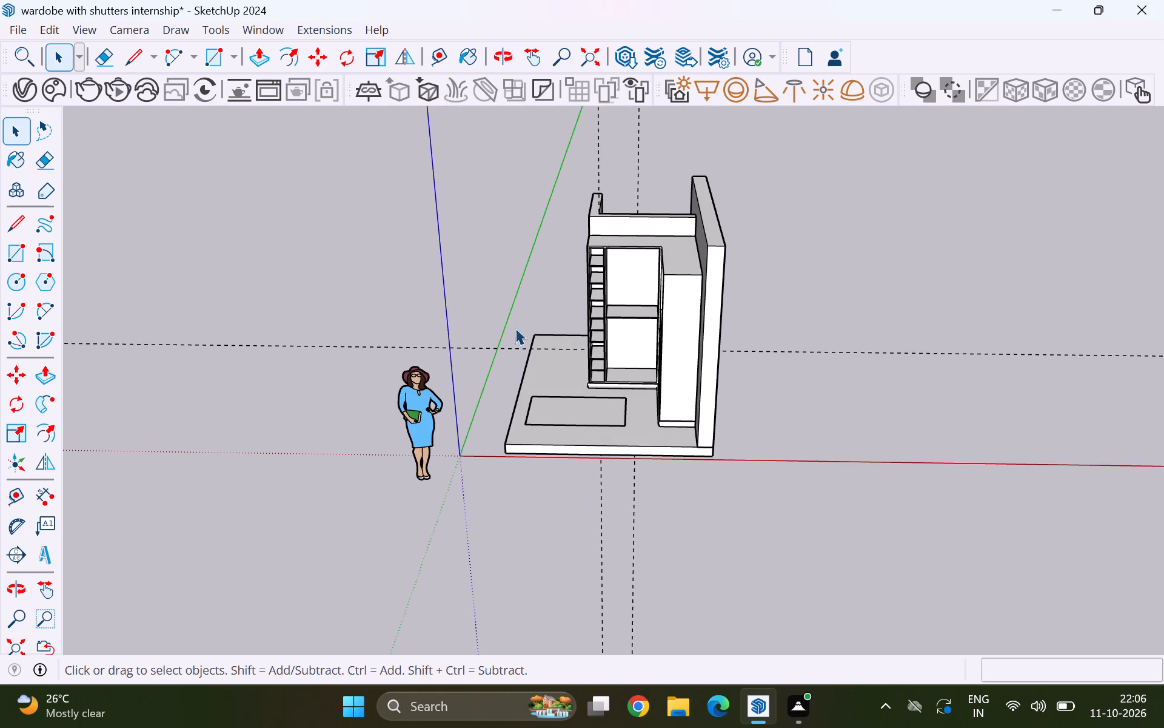
# Search the 3D Warehouse models for "single bed".
pyautogui.click(266, 24)
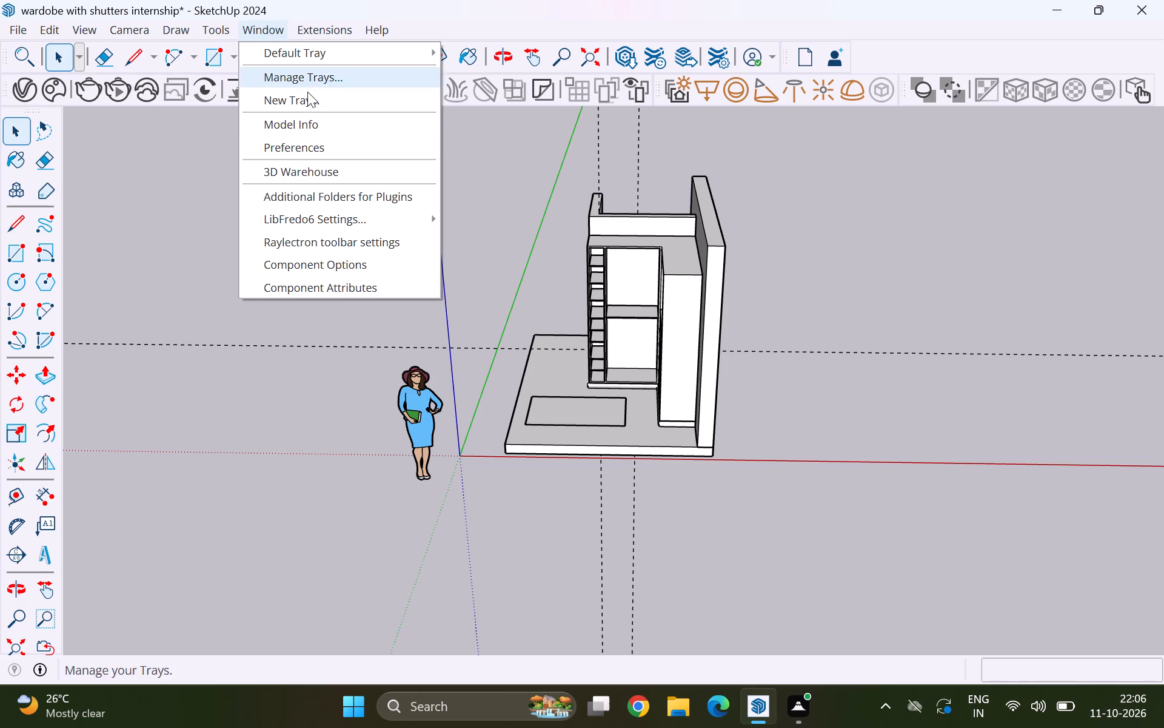
pyautogui.click(321, 169)
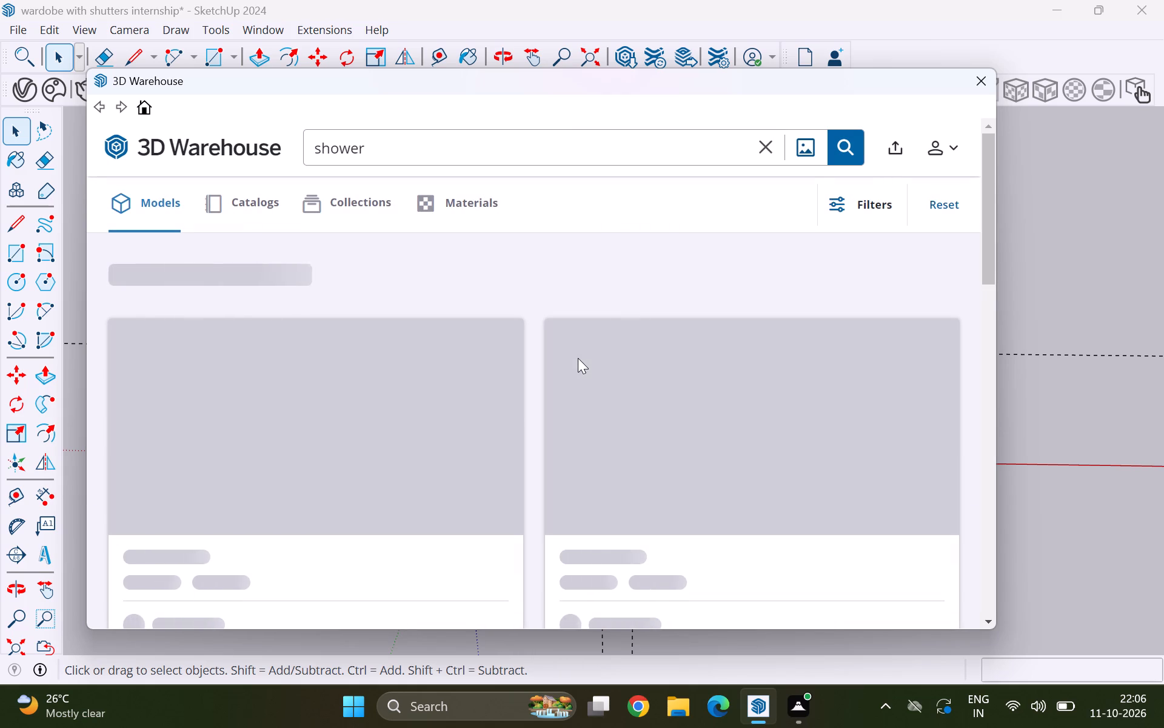
pyautogui.click(768, 144)
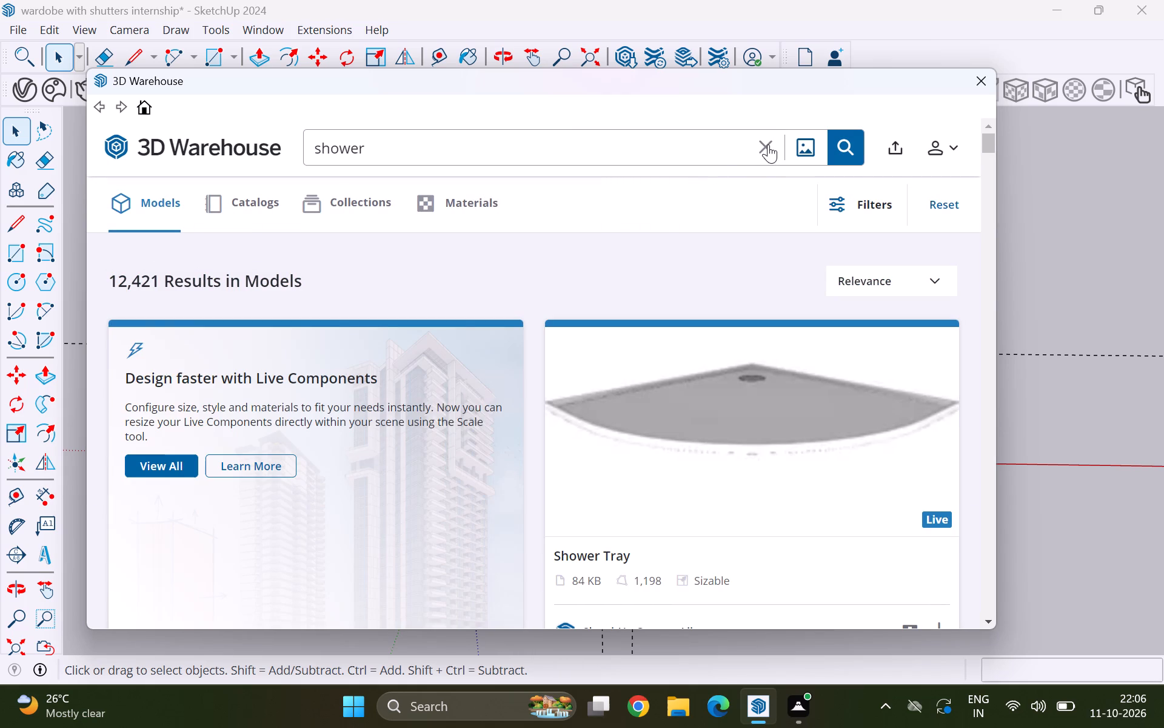
pyautogui.click(566, 149)
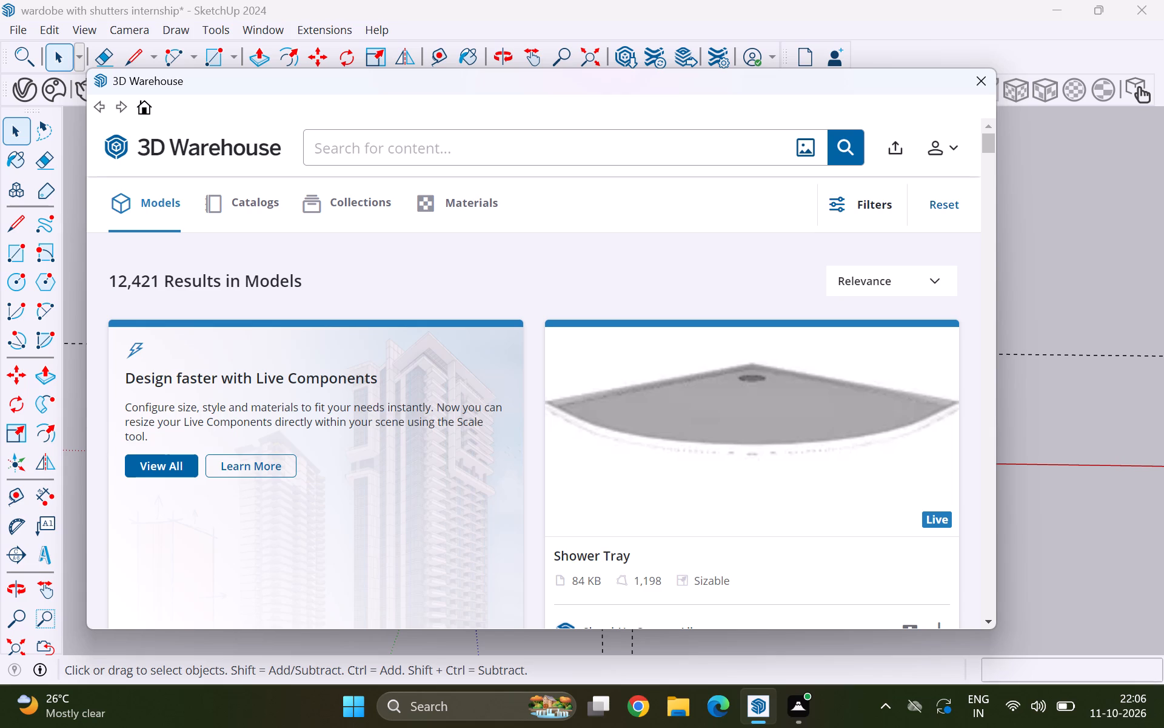
pyautogui.write('sin')
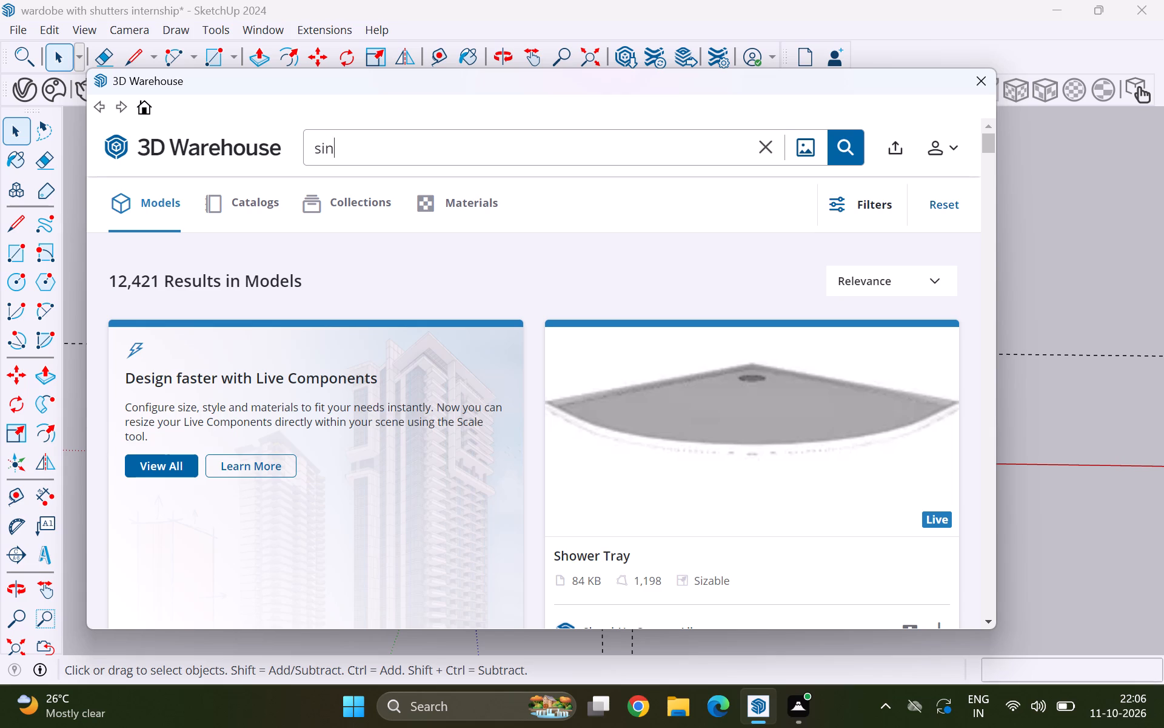
pyautogui.write('gle bed')
pyautogui.press('Return')
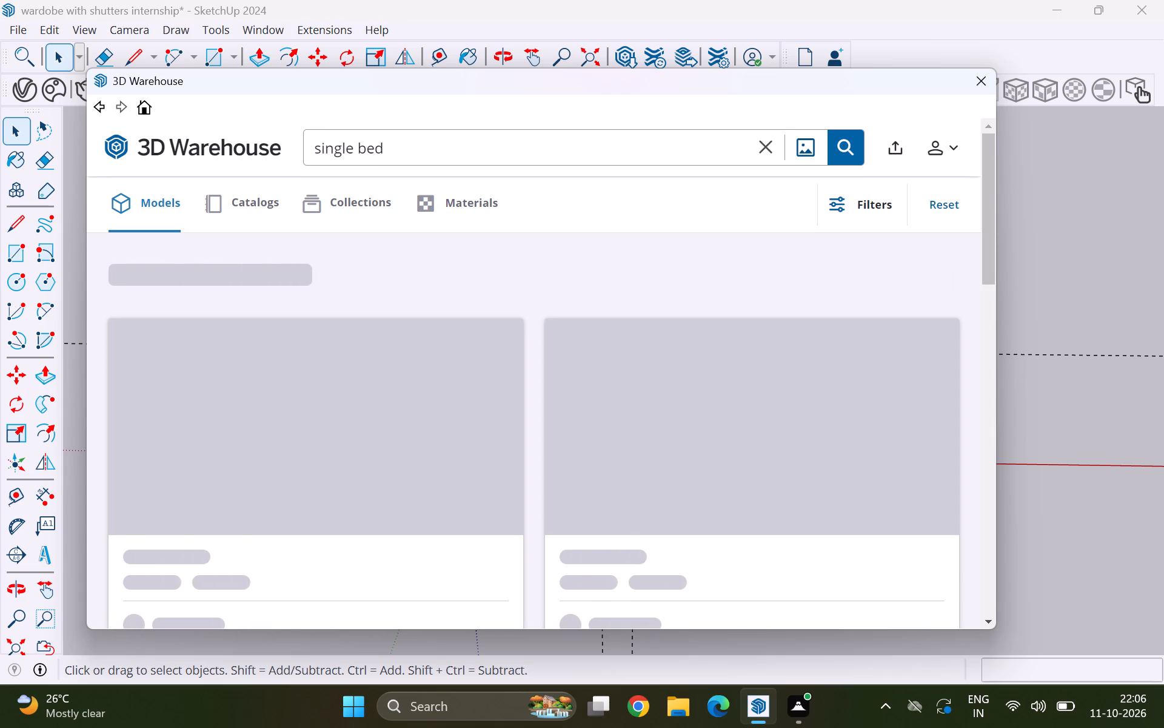
# Browse the single bed search results and compare the offered models' designs for one that suits the room.
pyautogui.scroll(-3, 543, 272)
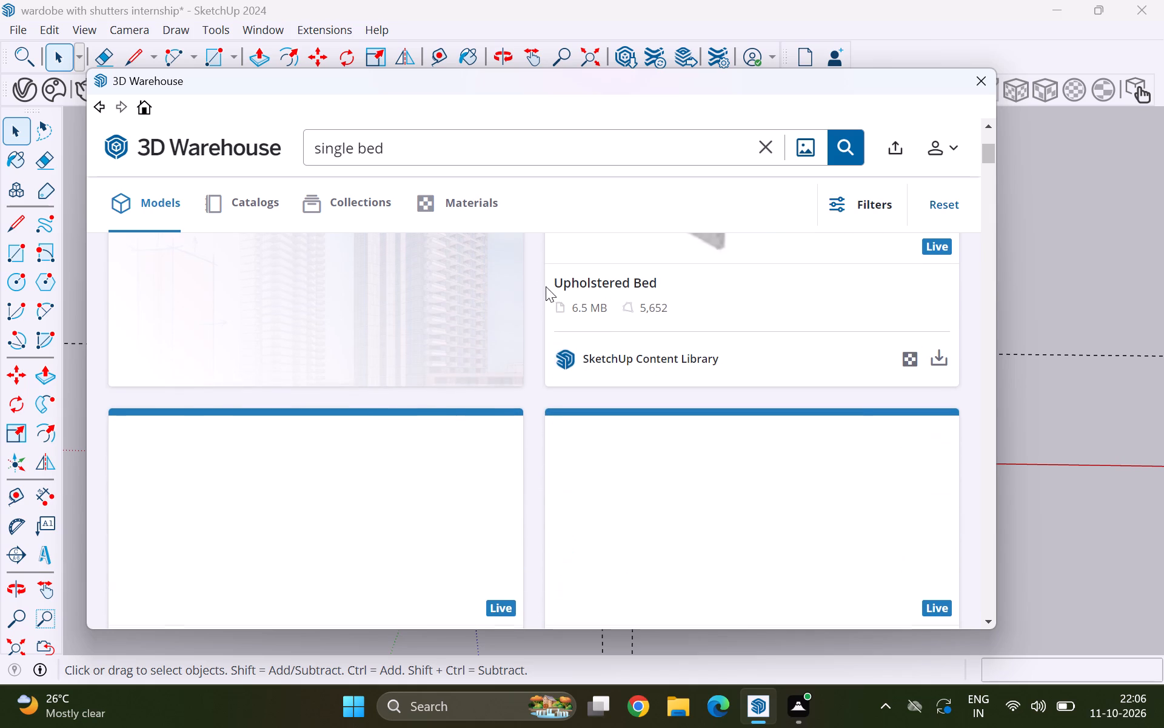
pyautogui.scroll(-5, 548, 290)
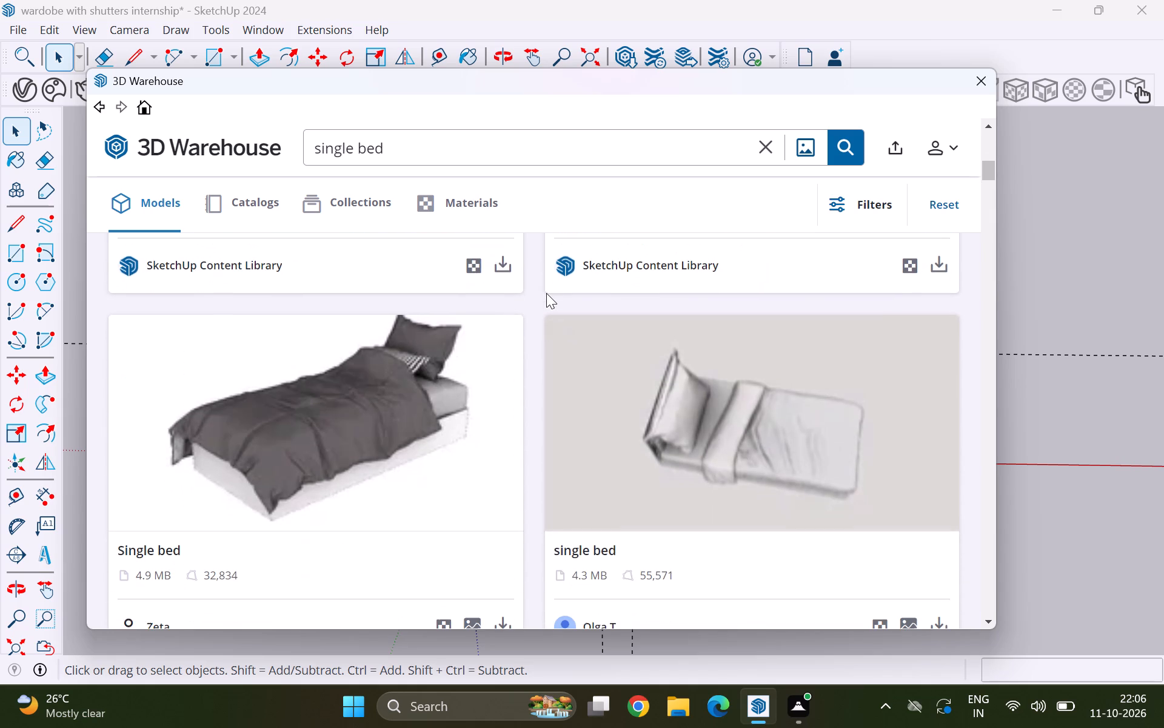
pyautogui.scroll(-2, 546, 293)
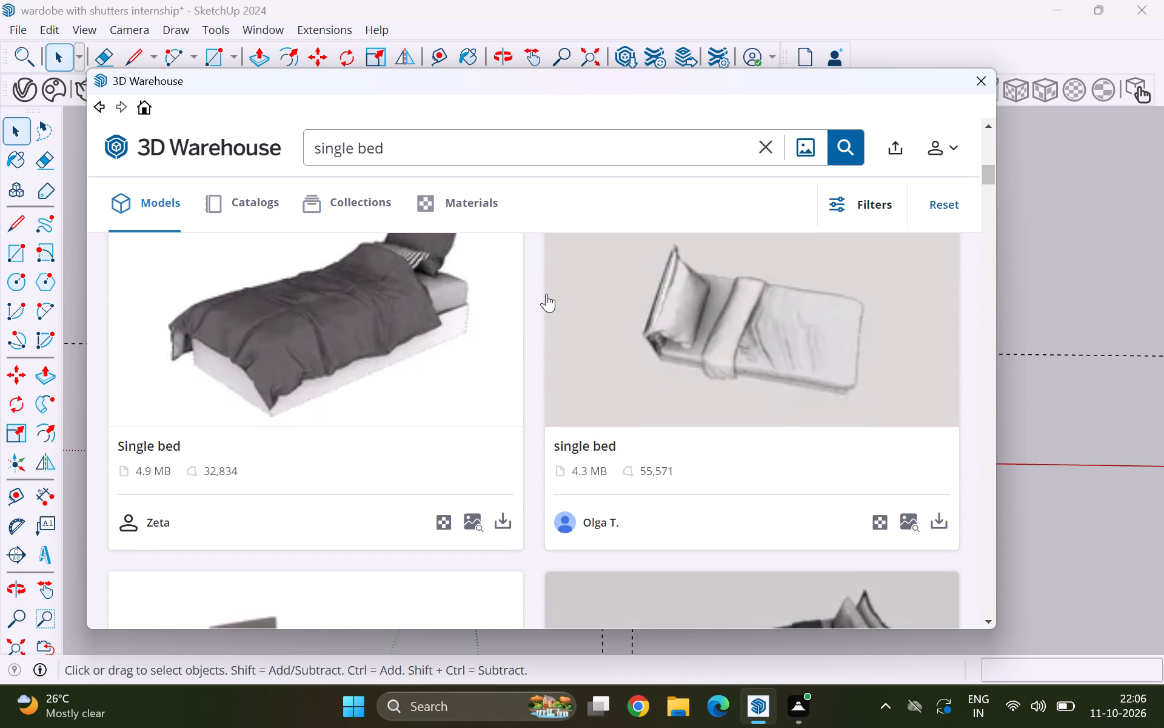
pyautogui.scroll(-5, 546, 294)
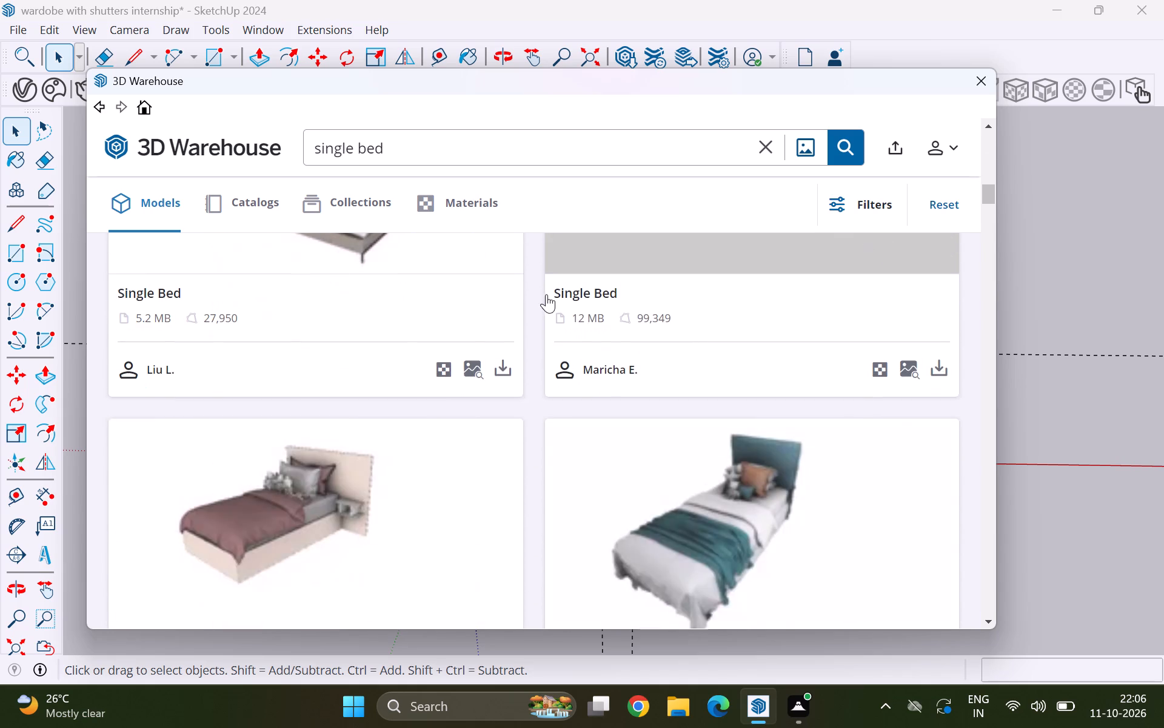
pyautogui.scroll(2, 547, 294)
pyautogui.scroll(-2, 545, 300)
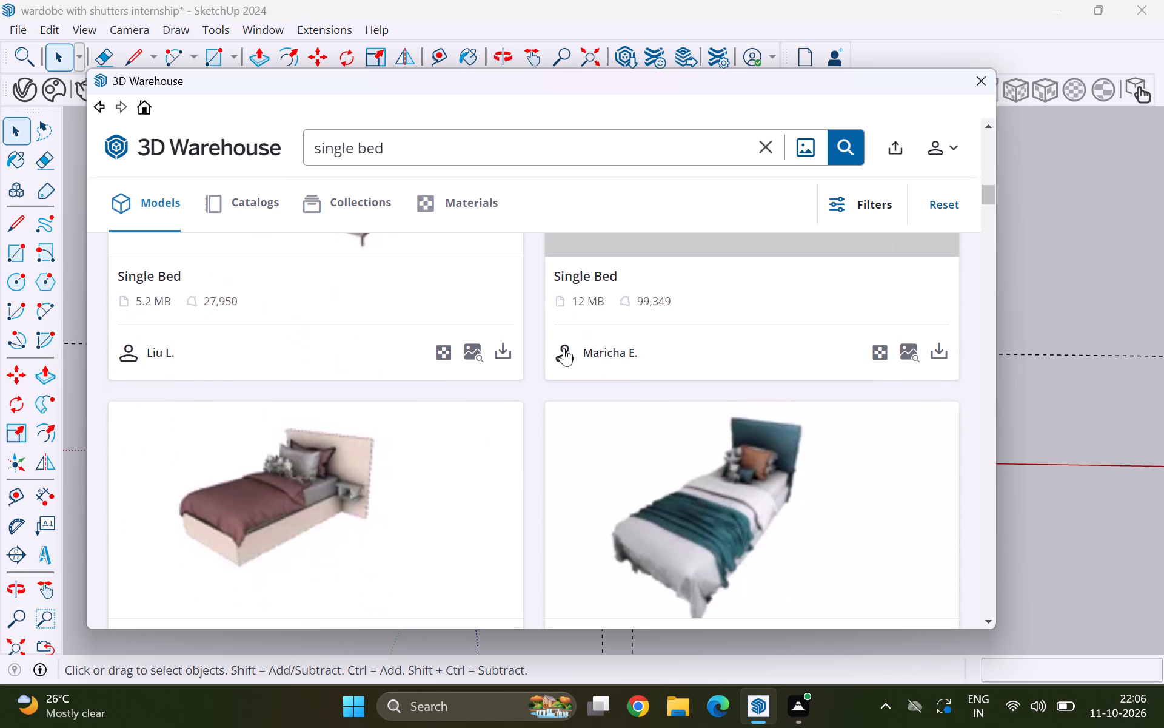
pyautogui.scroll(-1, 572, 393)
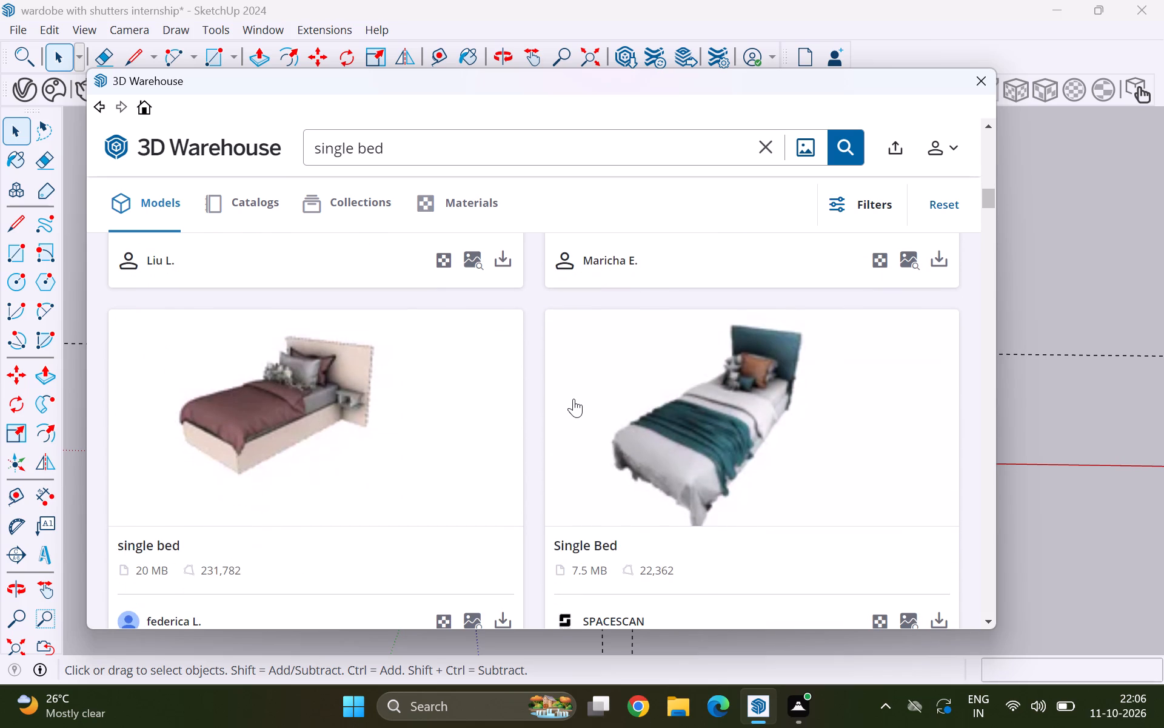
pyautogui.scroll(-4, 574, 399)
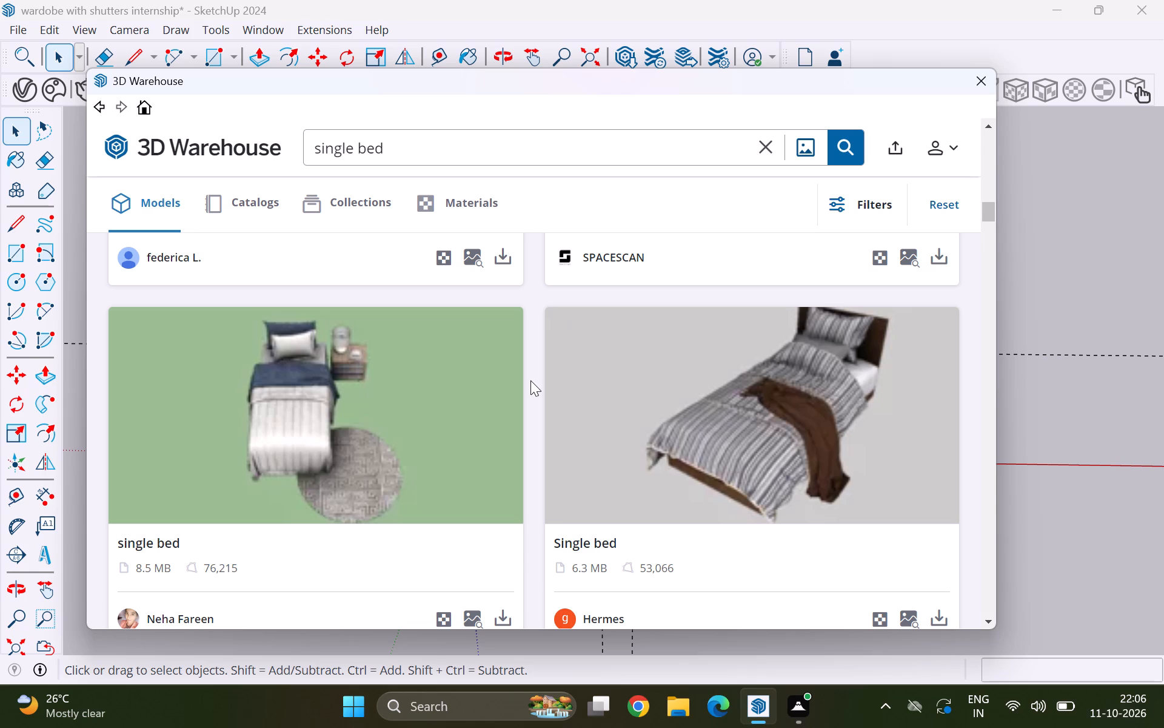
pyautogui.scroll(-4, 525, 406)
pyautogui.scroll(4, 532, 409)
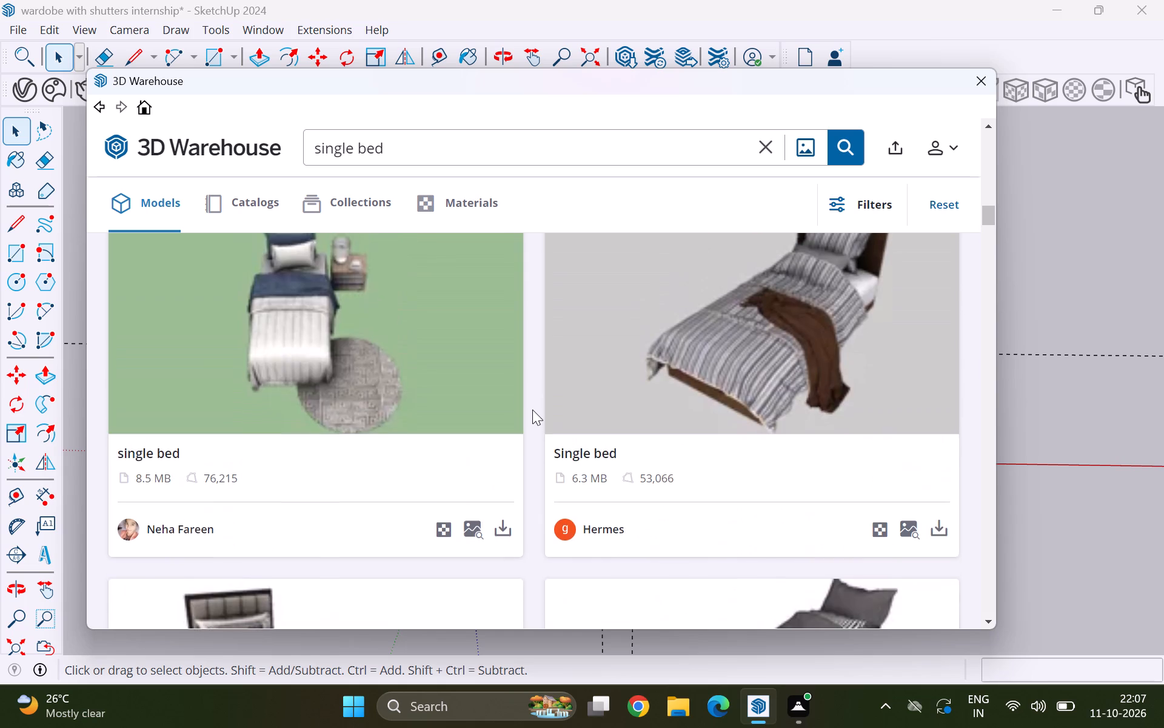
pyautogui.scroll(1, 532, 409)
pyautogui.scroll(-7, 533, 405)
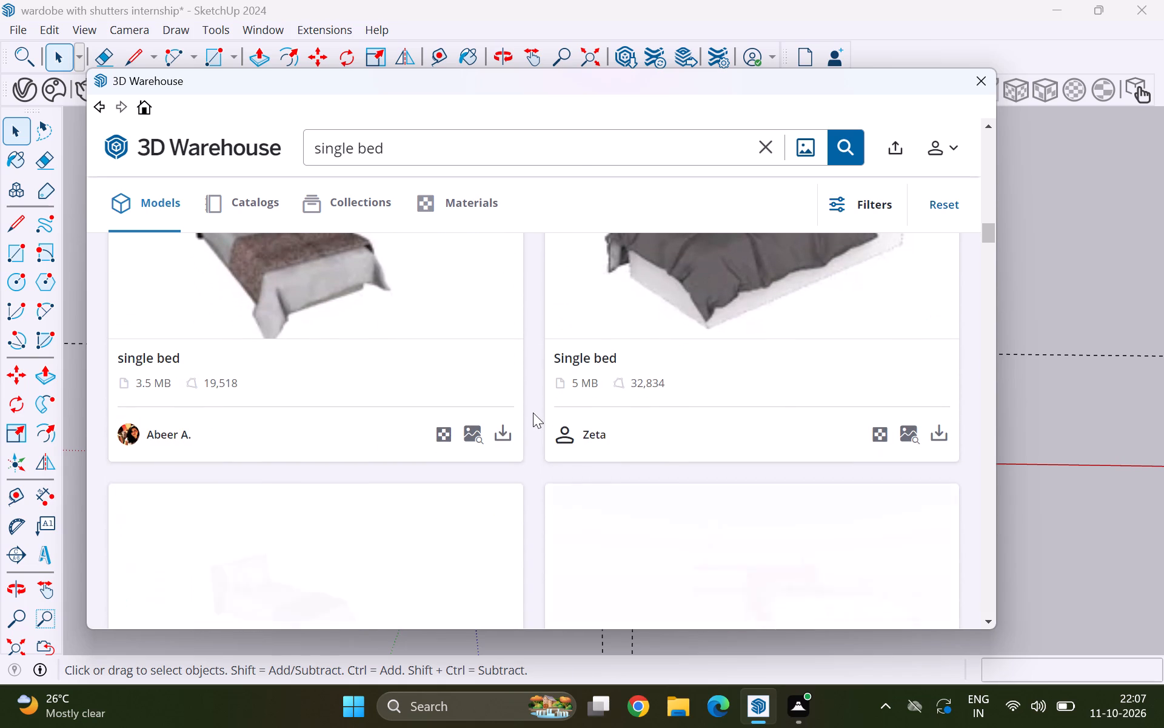
pyautogui.scroll(-5, 533, 388)
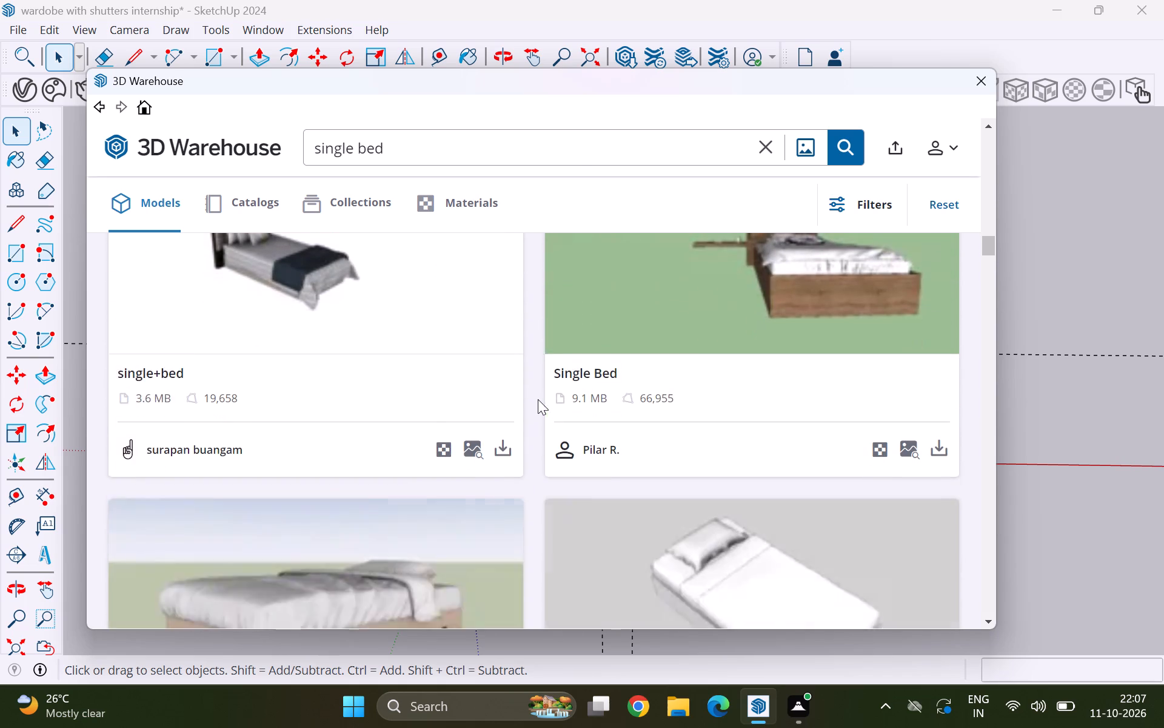
pyautogui.scroll(-4, 538, 399)
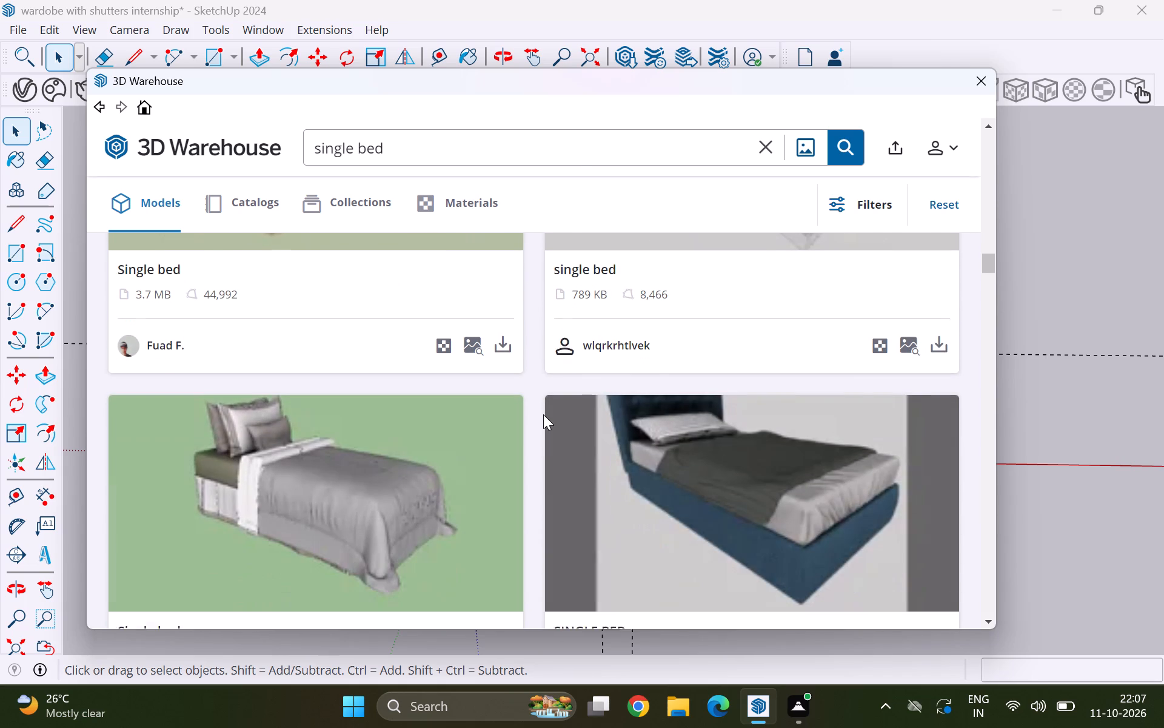
pyautogui.scroll(-2, 543, 414)
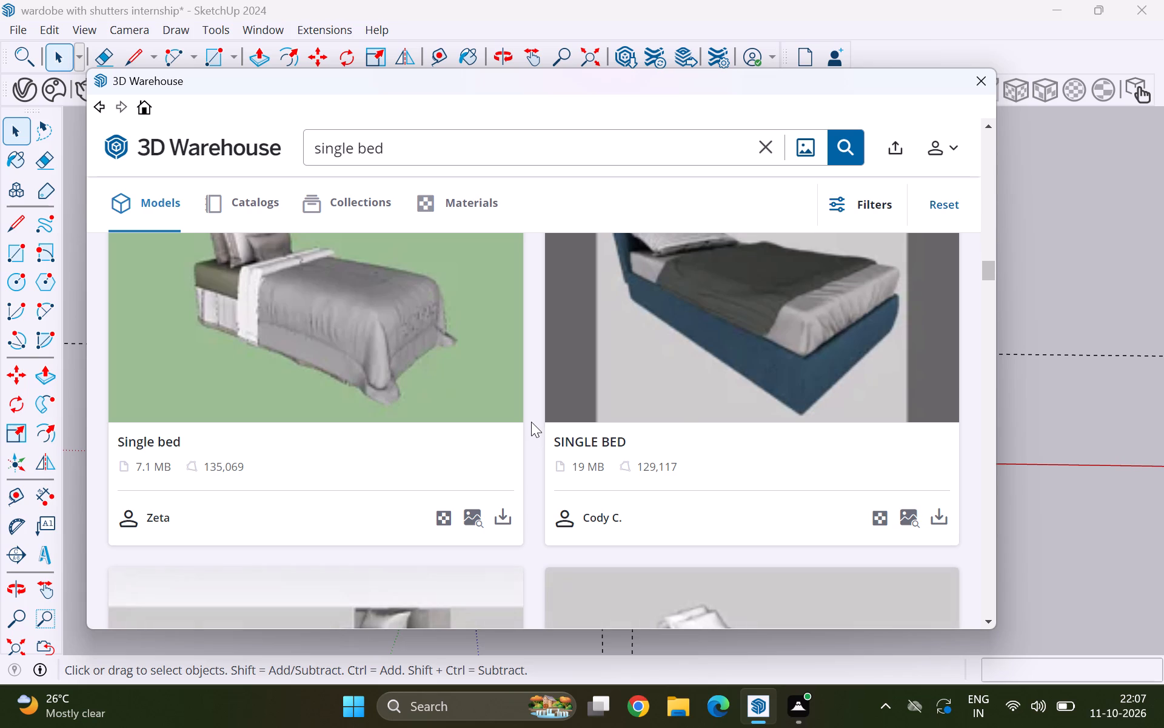
pyautogui.scroll(1, 531, 422)
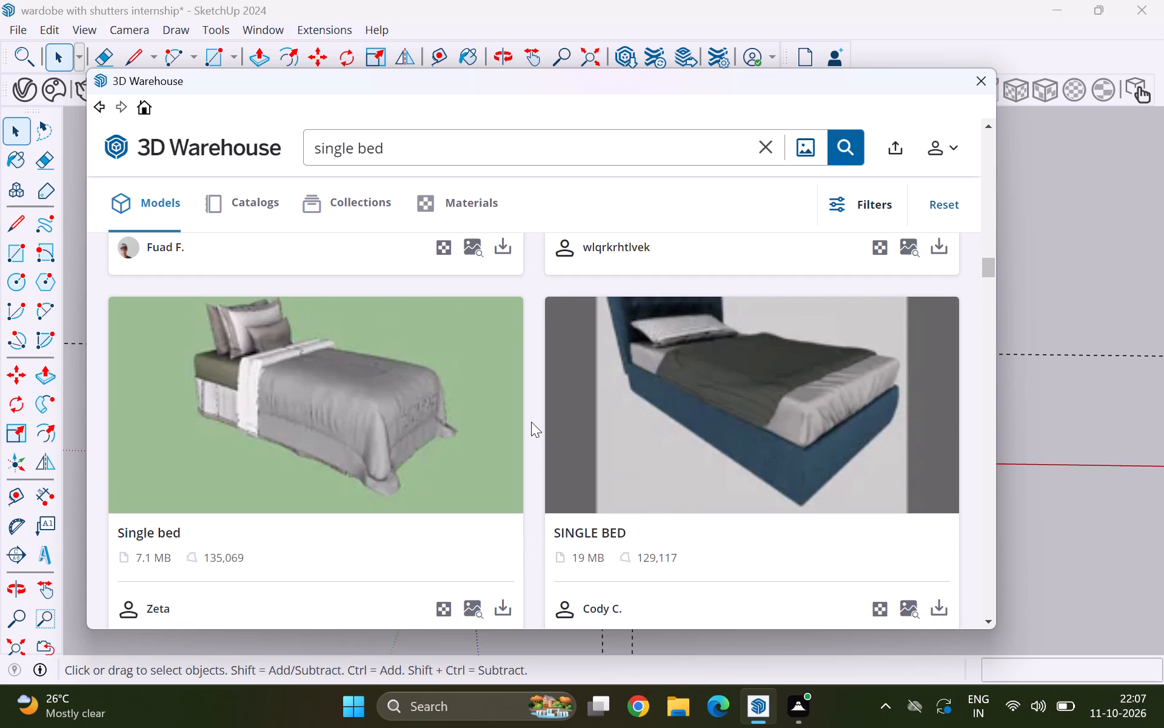
pyautogui.scroll(-3, 531, 421)
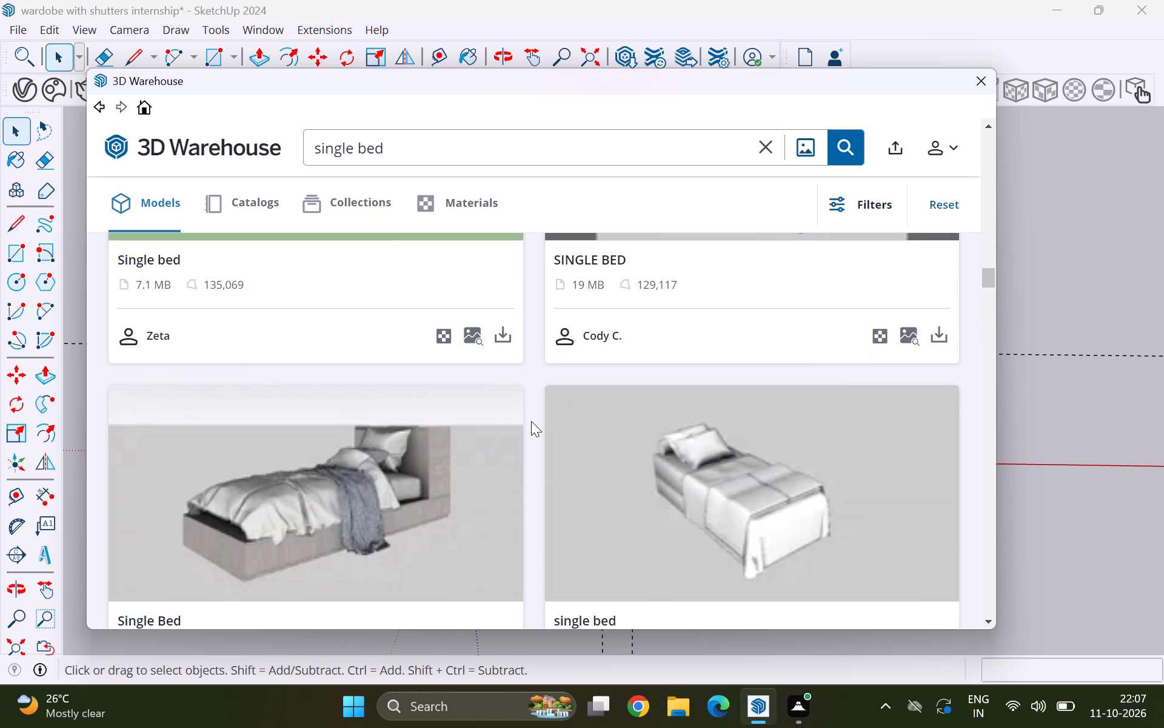
pyautogui.scroll(-1, 531, 421)
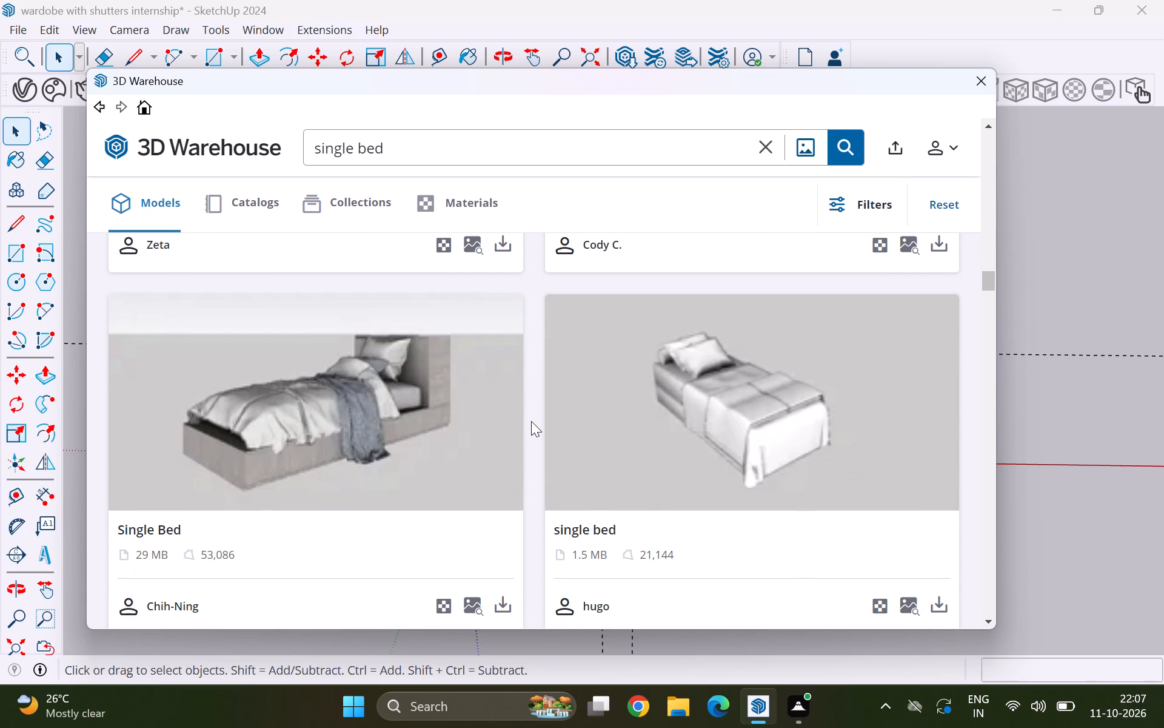
pyautogui.scroll(-5, 531, 421)
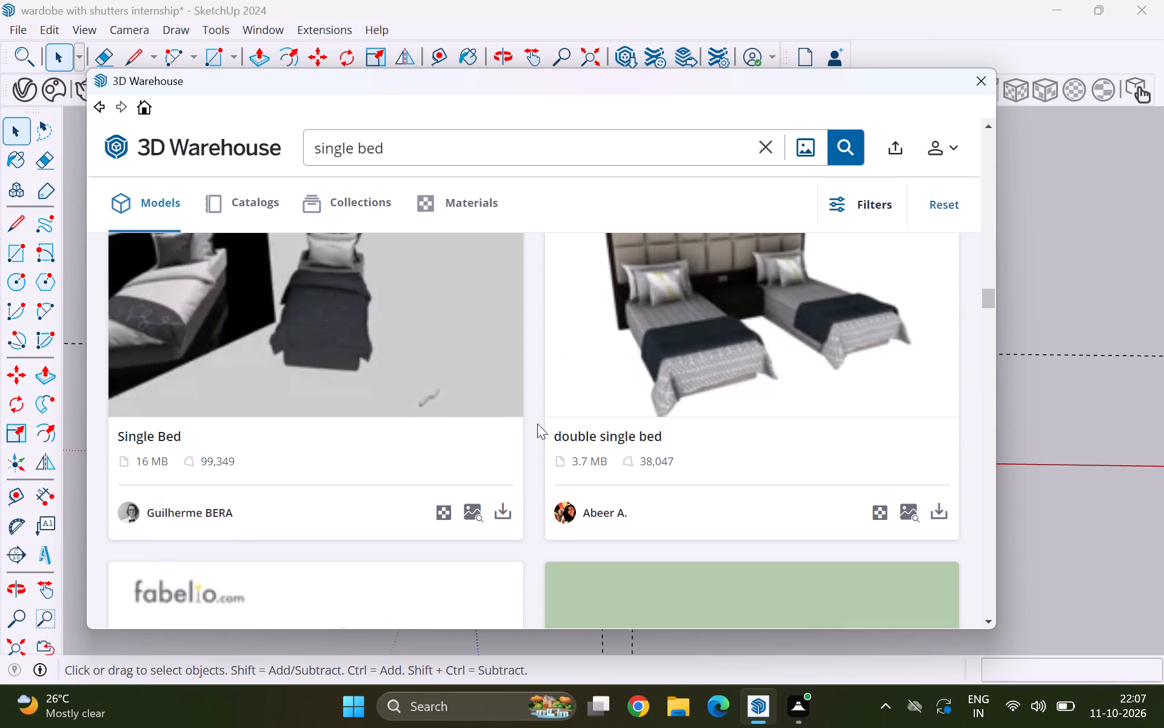
pyautogui.scroll(2, 537, 423)
pyautogui.scroll(-6, 537, 423)
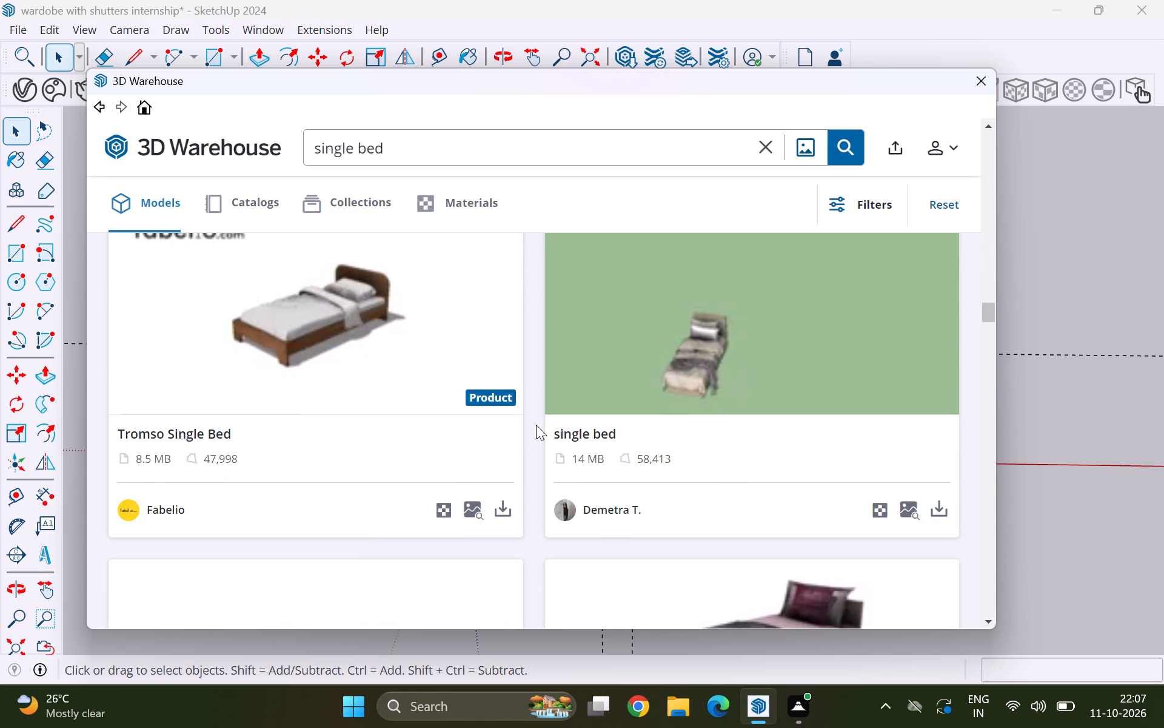
# Search for models that look like Fabelio's Tromso Single Bed and compare the similar beds.
pyautogui.click(477, 518)
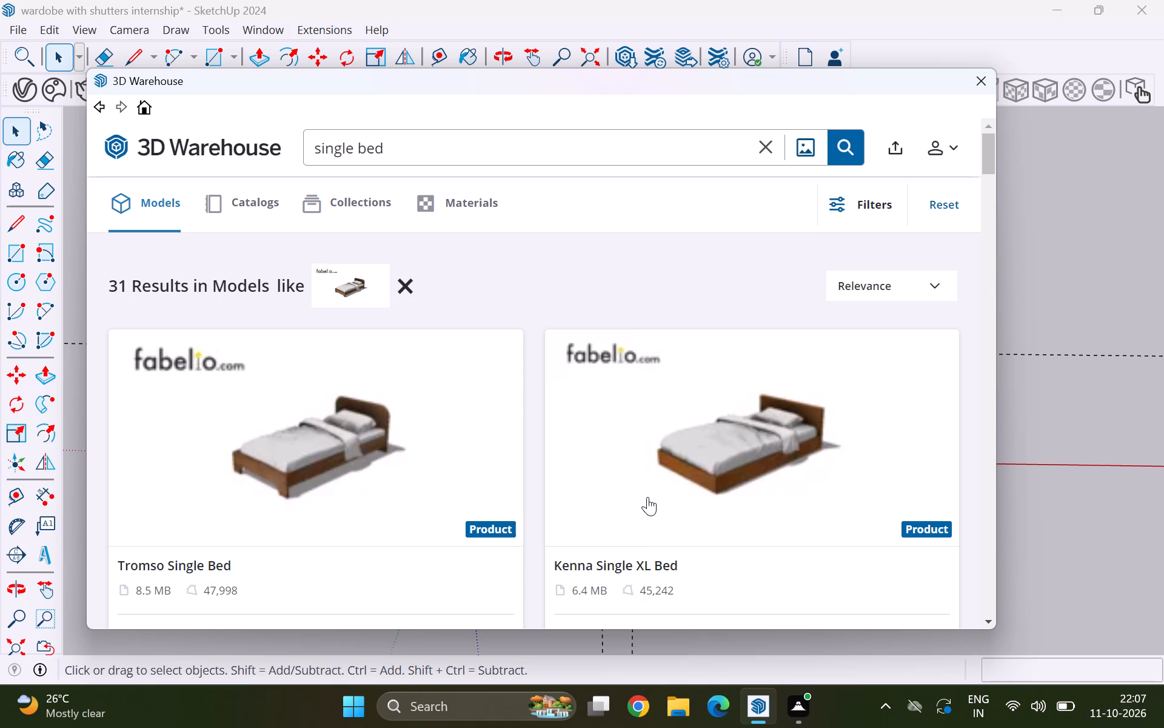
pyautogui.scroll(-5, 647, 497)
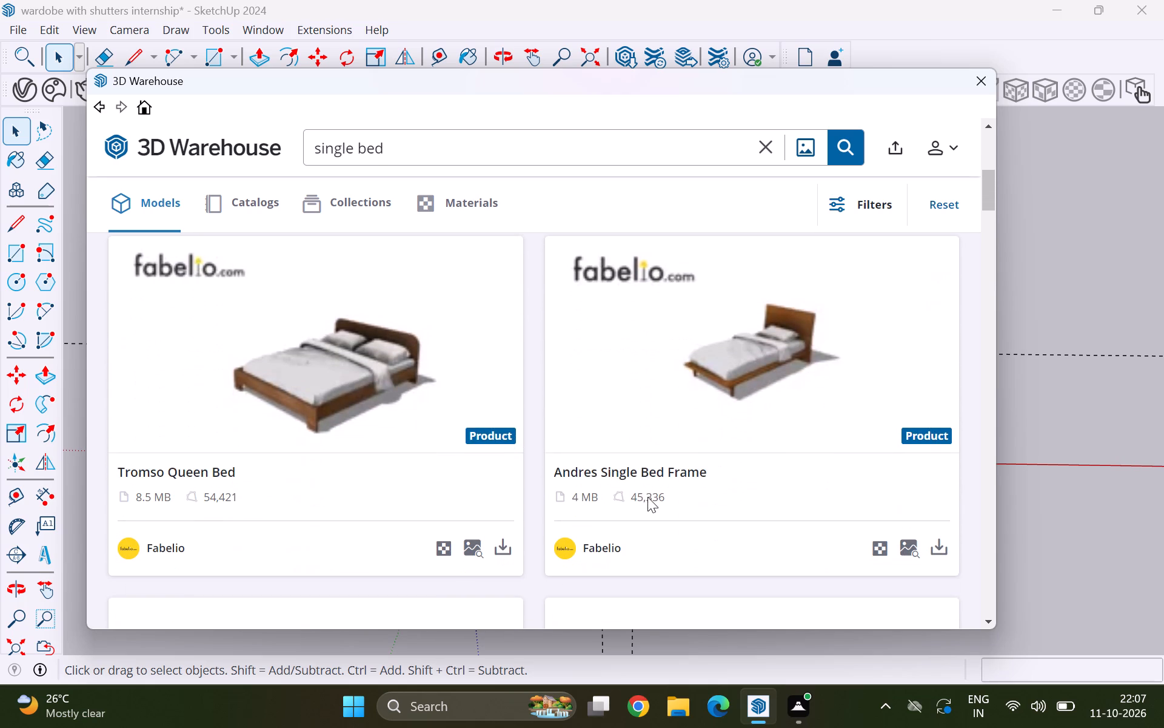
pyautogui.scroll(-3, 647, 497)
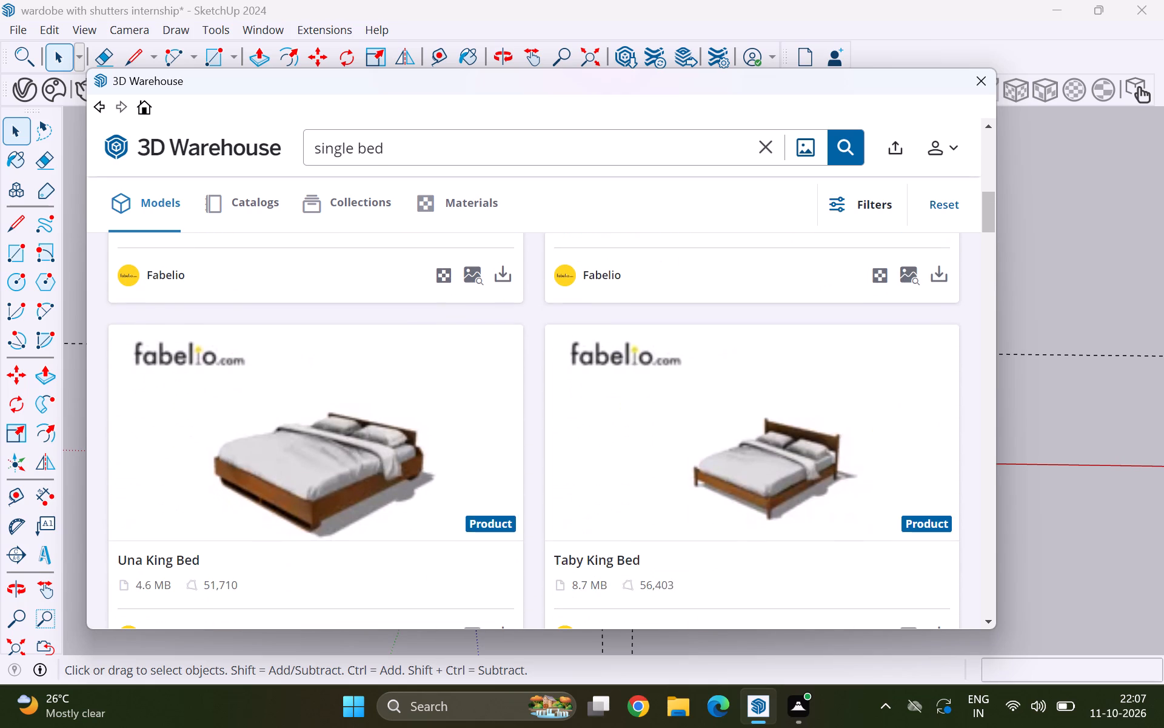
pyautogui.scroll(-15, 646, 499)
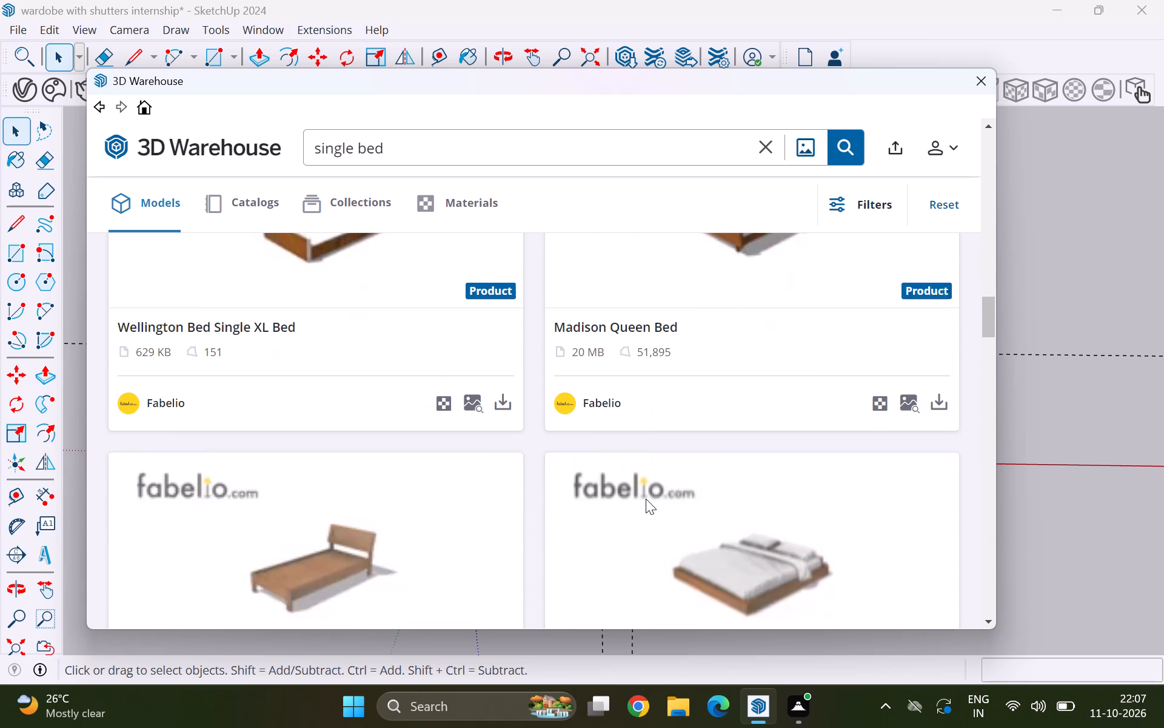
pyautogui.scroll(-5, 646, 499)
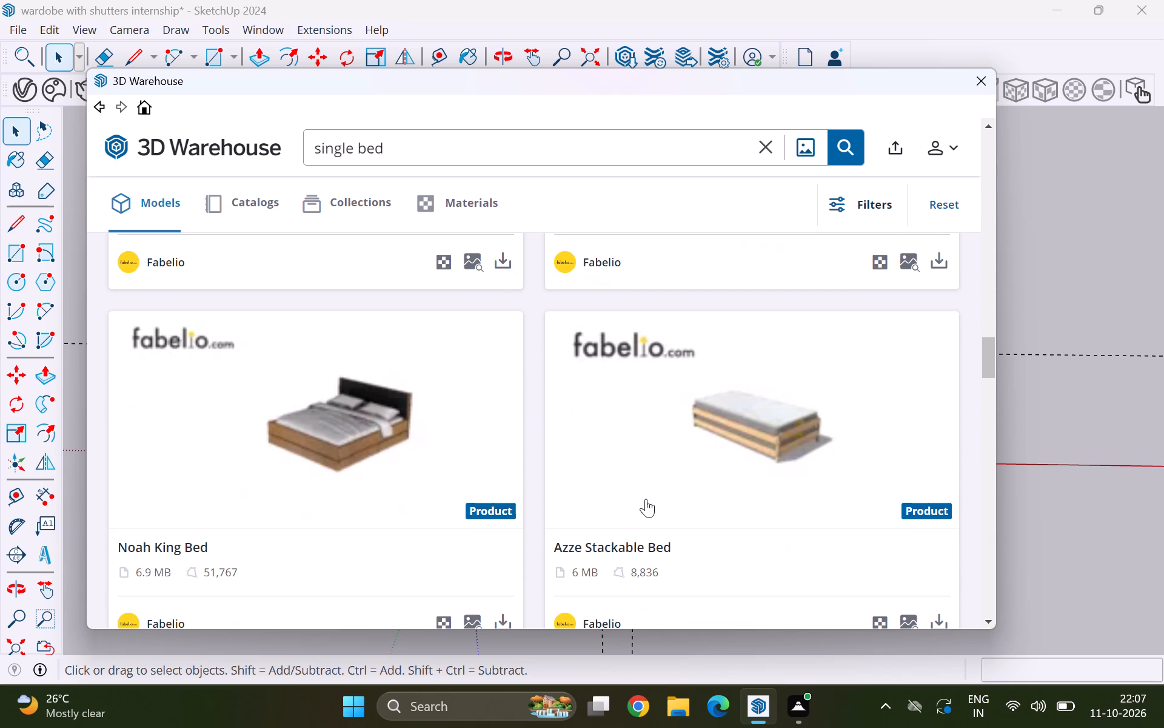
pyautogui.scroll(15, 541, 504)
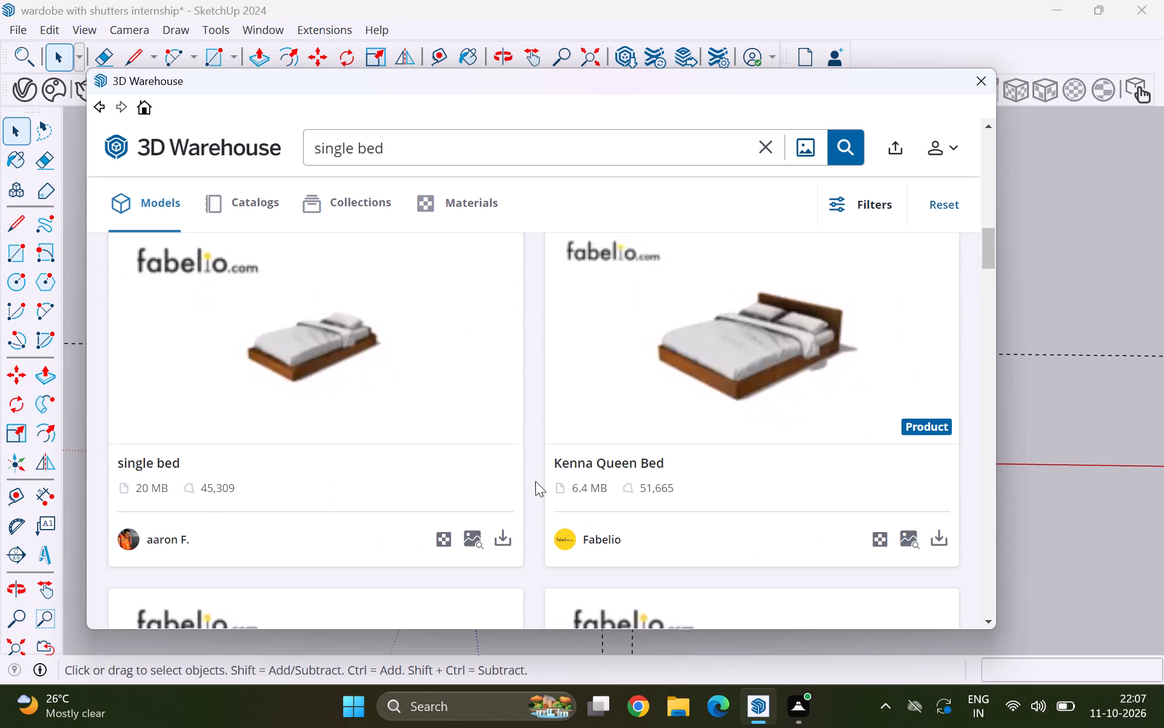
pyautogui.scroll(13, 535, 481)
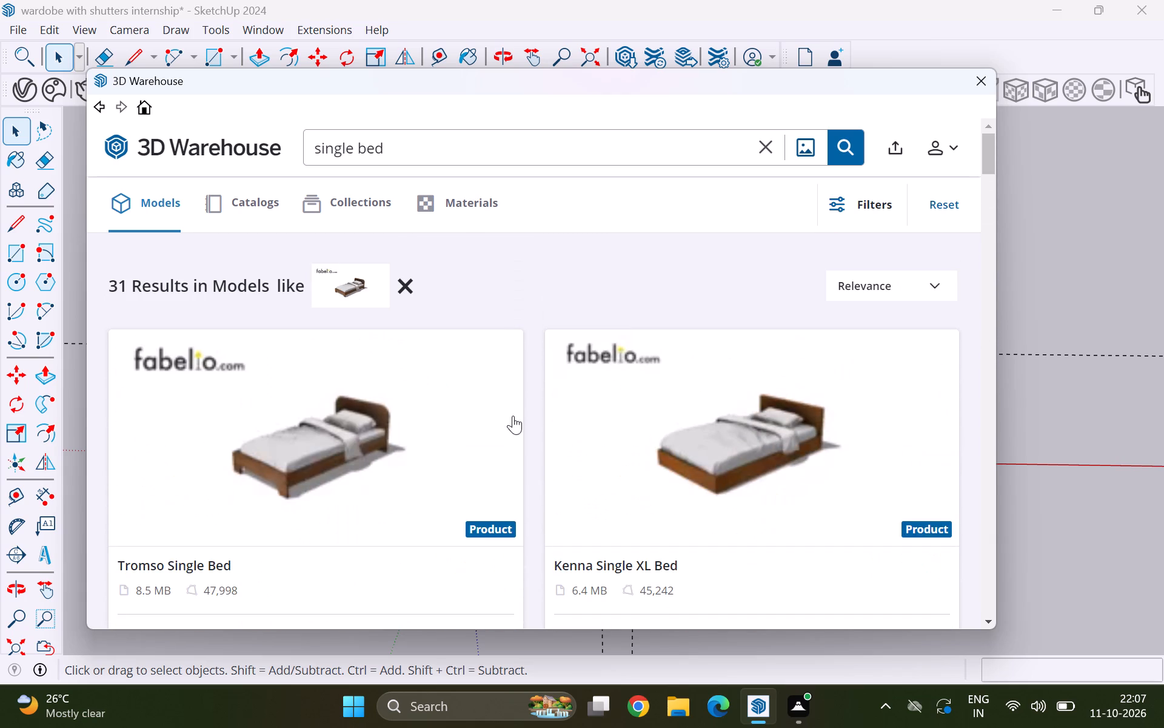
# Download Fabelio's Tromso Single Bed and load it directly into the current model.
pyautogui.scroll(-1, 513, 417)
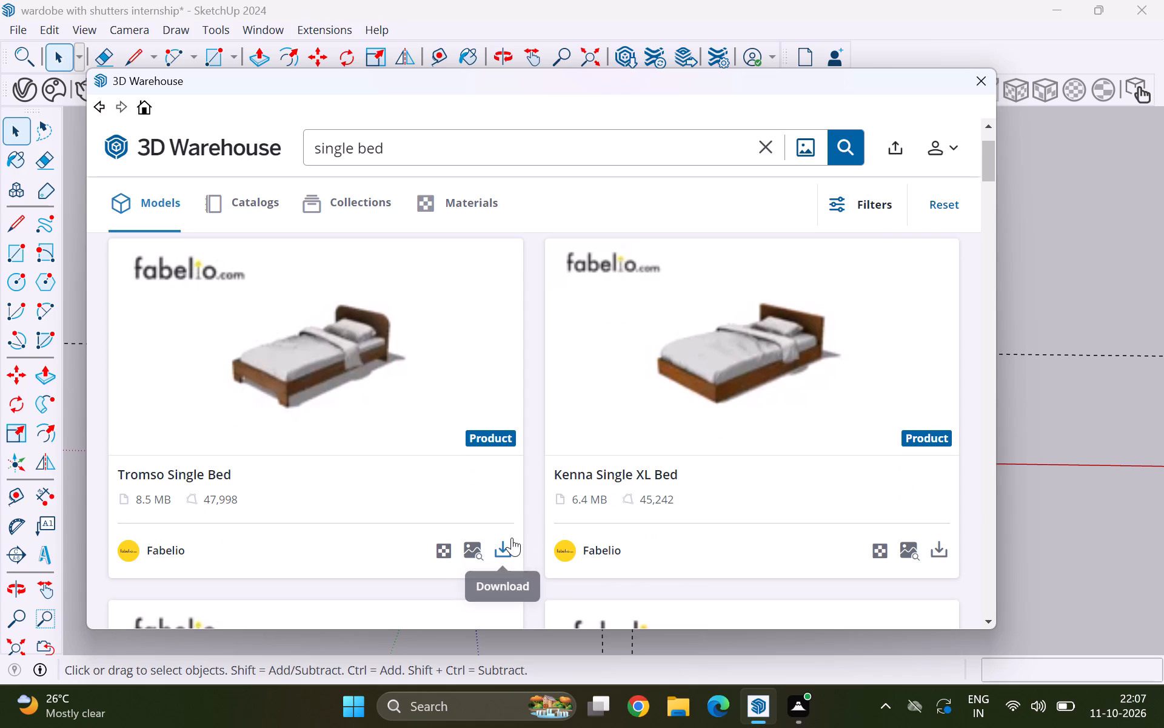
pyautogui.scroll(-5, 544, 504)
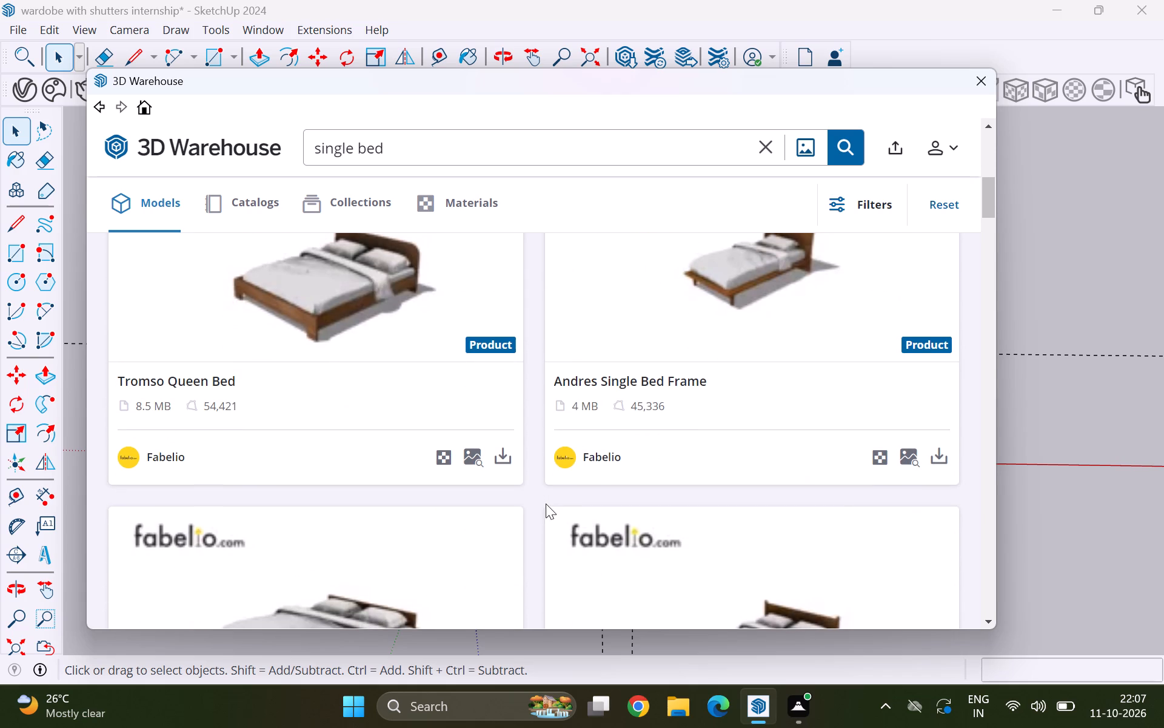
pyautogui.scroll(5, 546, 504)
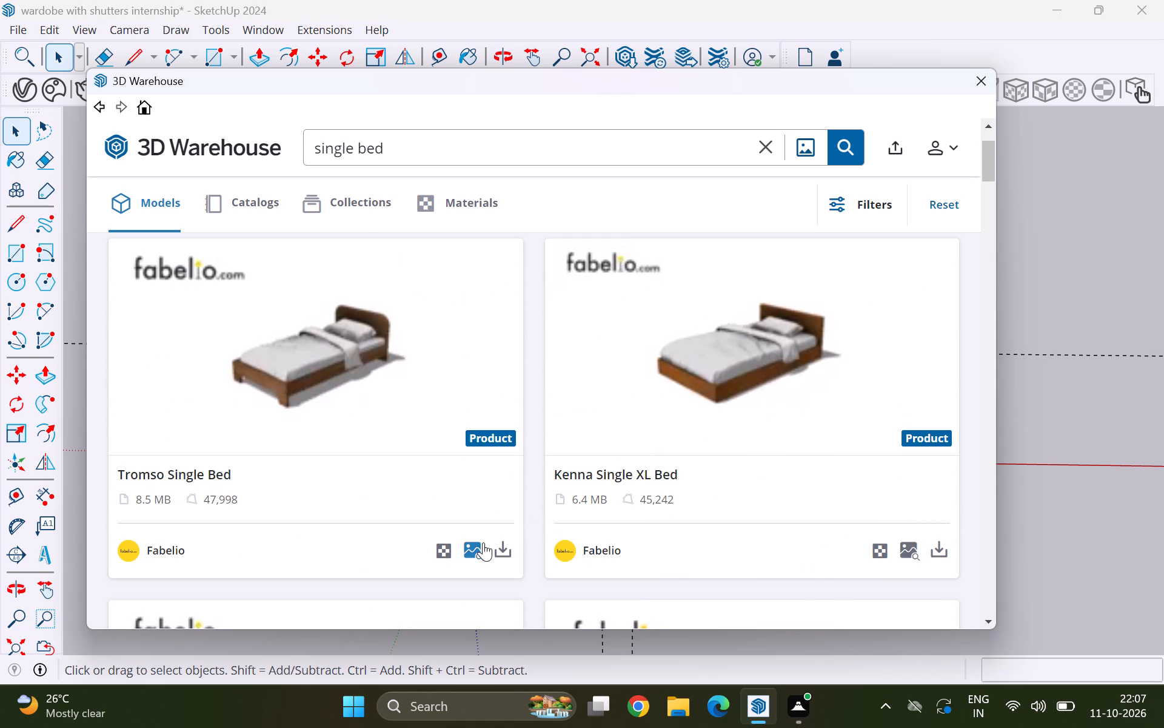
pyautogui.click(497, 548)
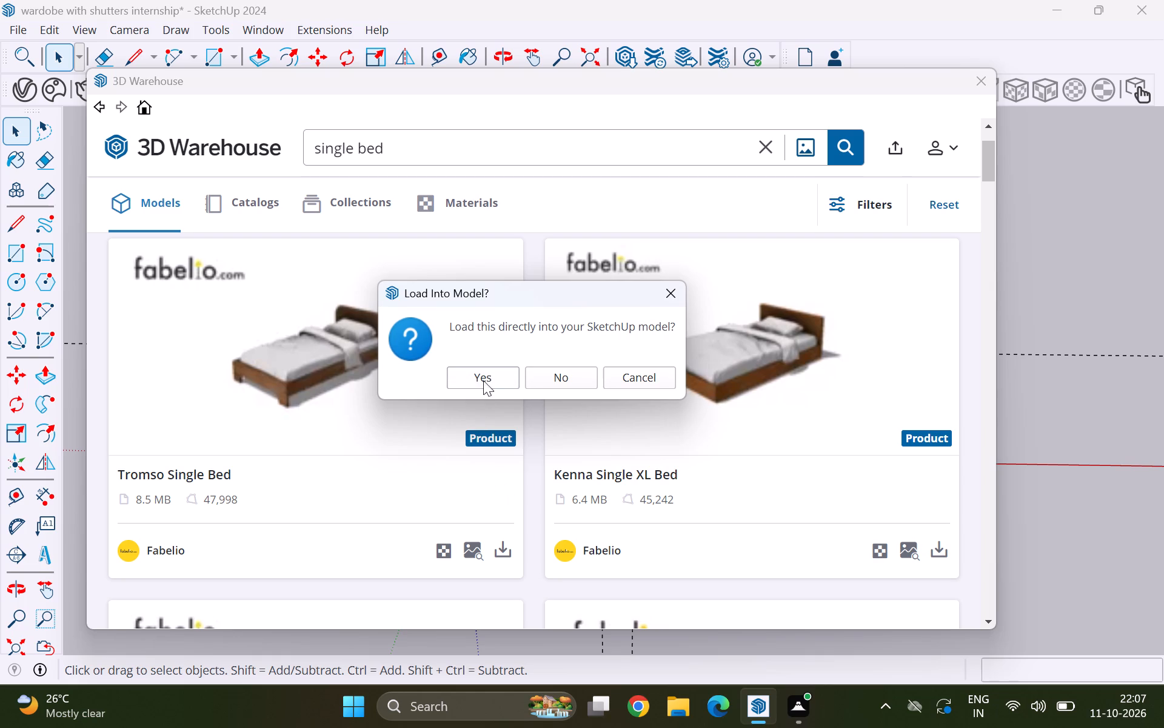
pyautogui.click(483, 380)
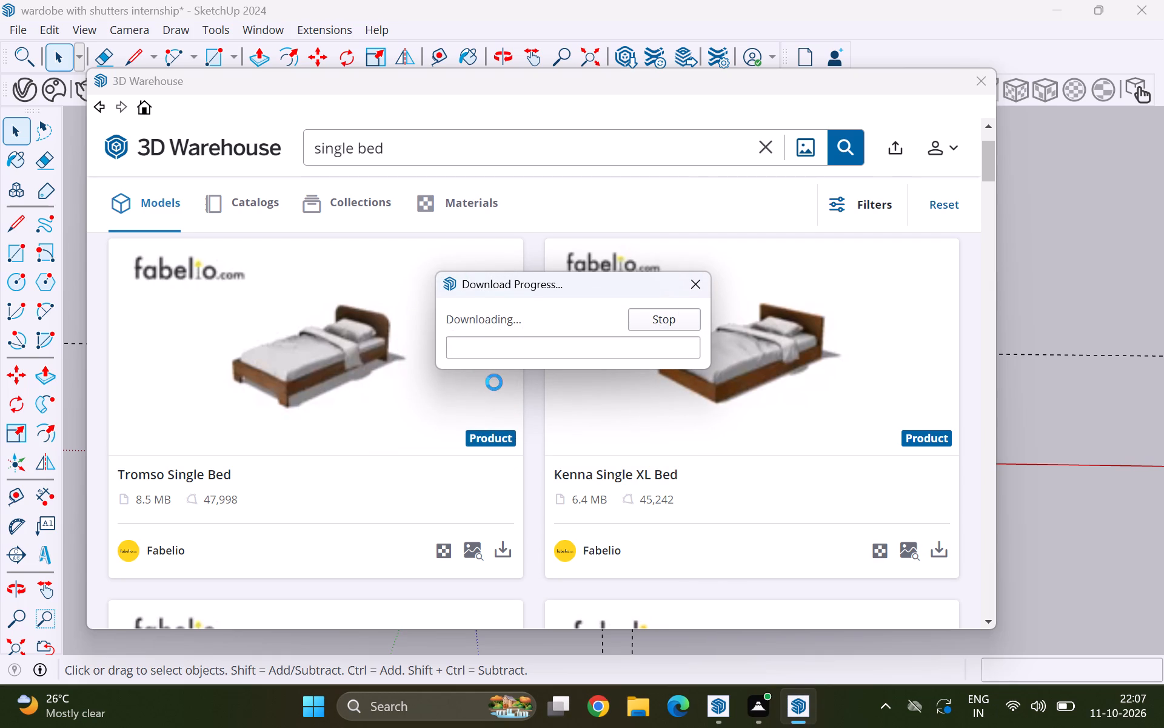
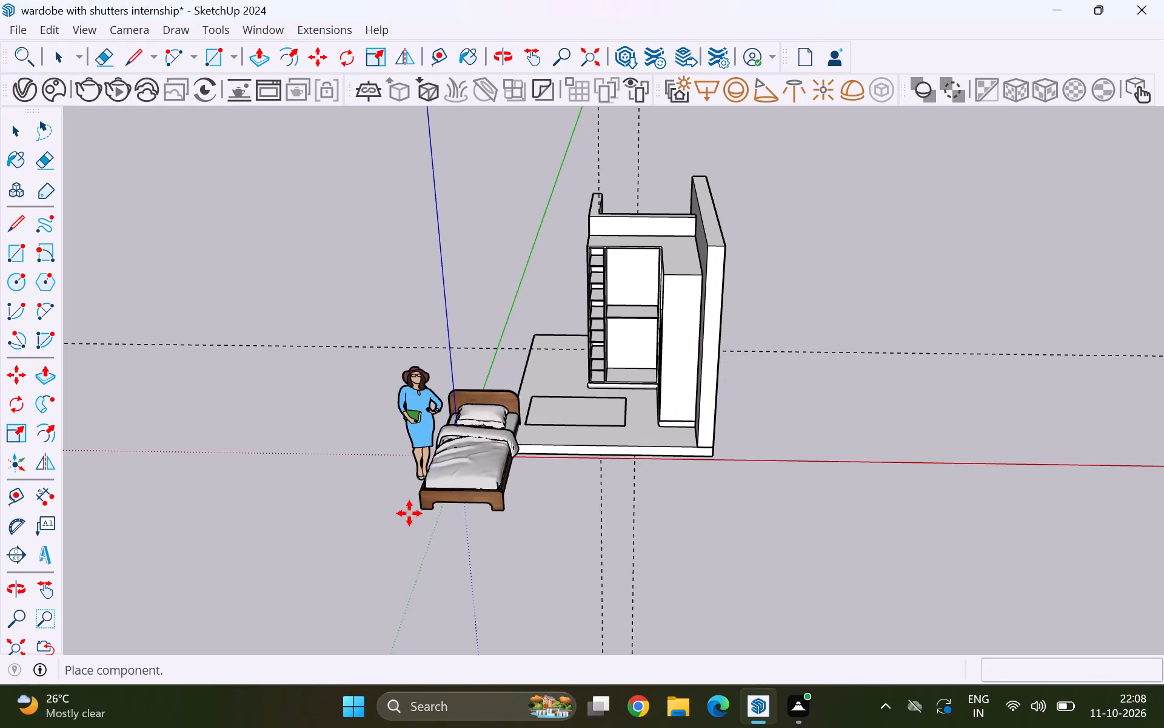
# Place the loaded single bed on the ground in front of the room's floor slab.
pyautogui.click(470, 596)
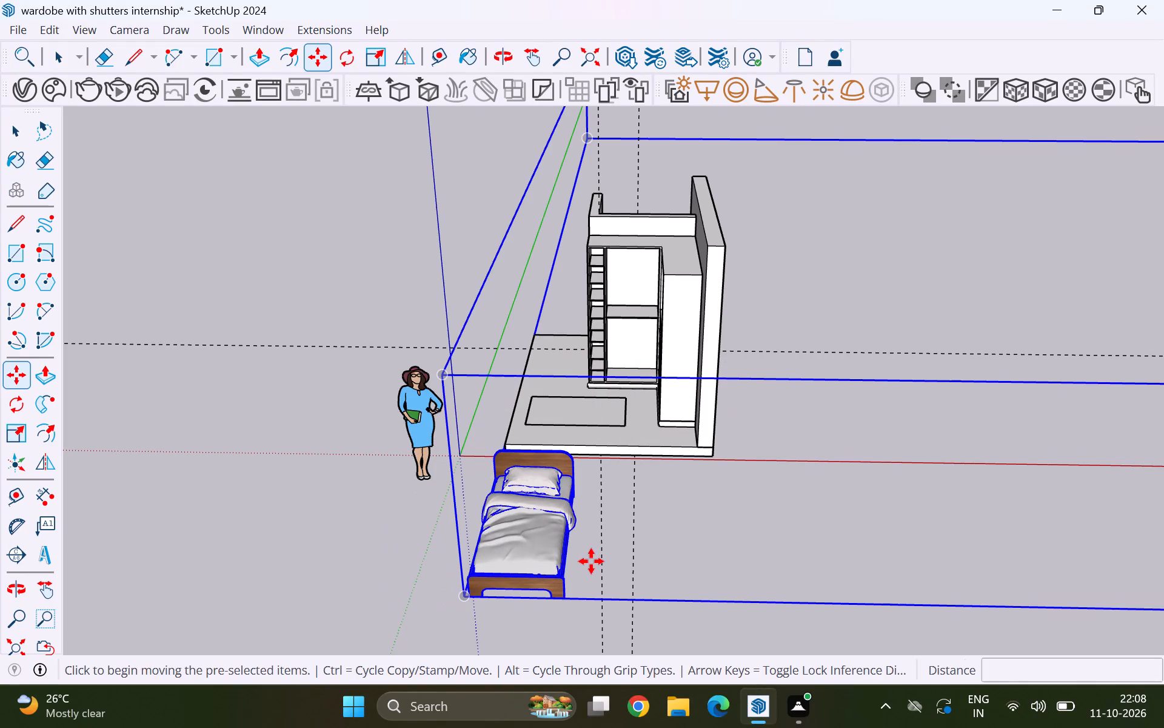
# Explode the placed bed component with the oversized bounding box.
pyautogui.scroll(-16, 408, 515)
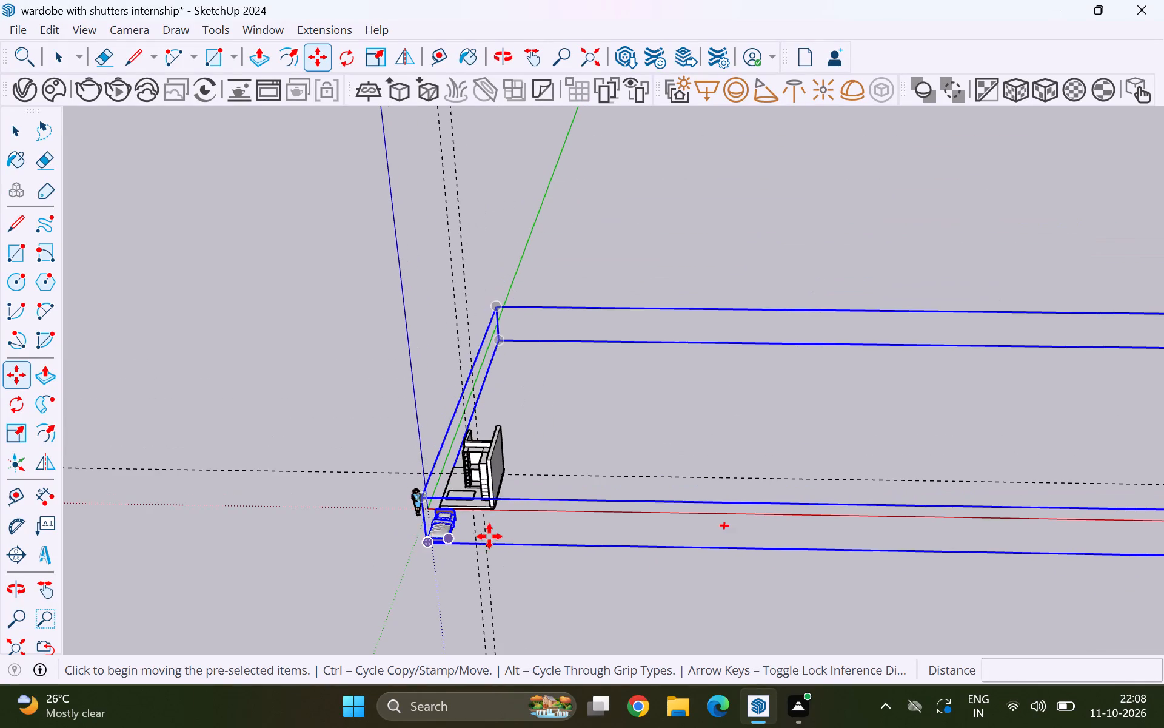
pyautogui.scroll(-6, 494, 539)
pyautogui.scroll(8, 615, 548)
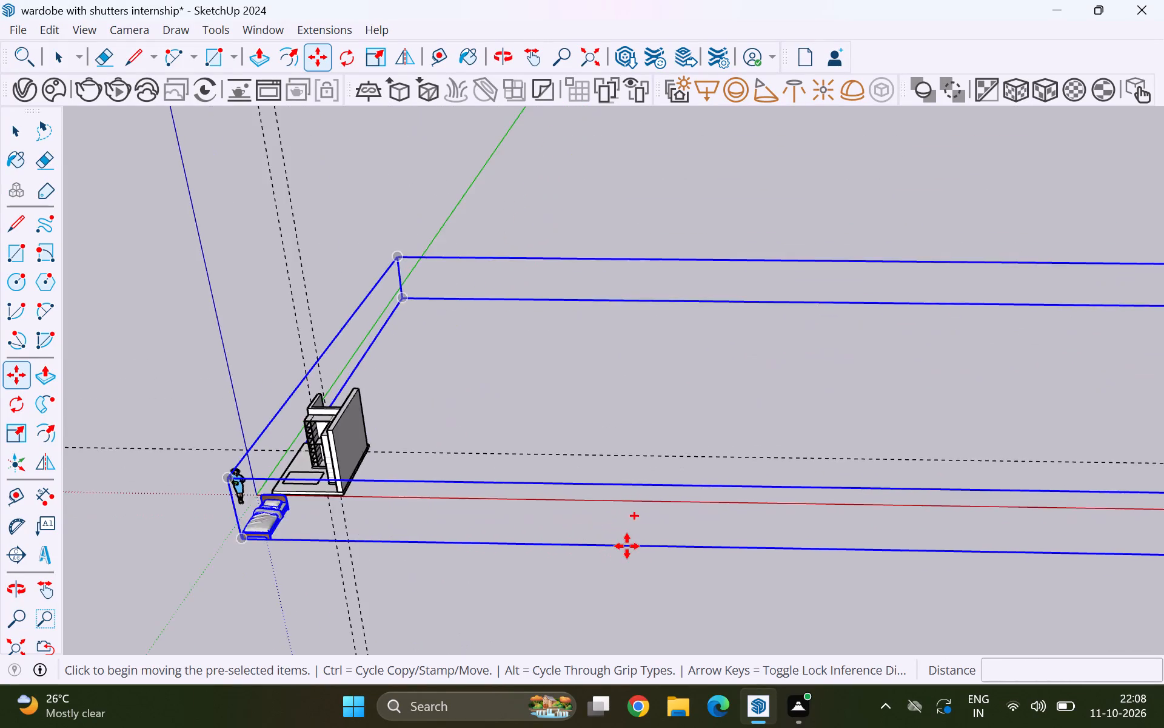
pyautogui.scroll(17, 635, 535)
pyautogui.press('space')
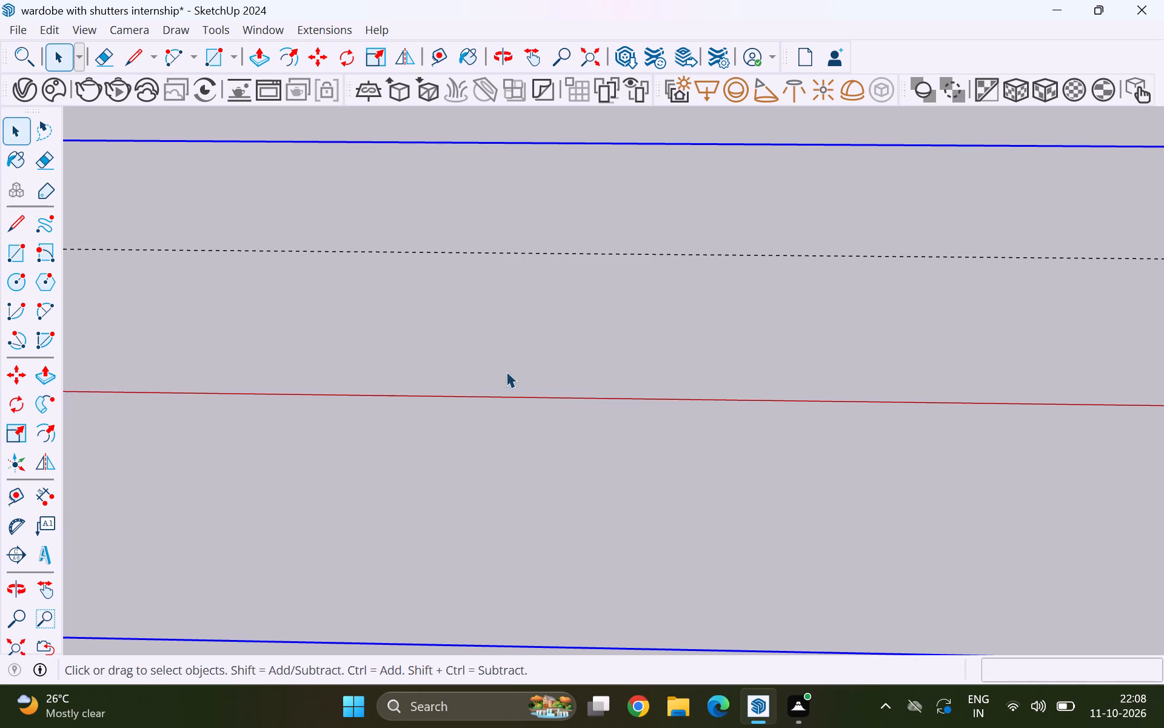
pyautogui.scroll(-6, 485, 365)
pyautogui.scroll(-12, 446, 422)
pyautogui.scroll(-12, 355, 465)
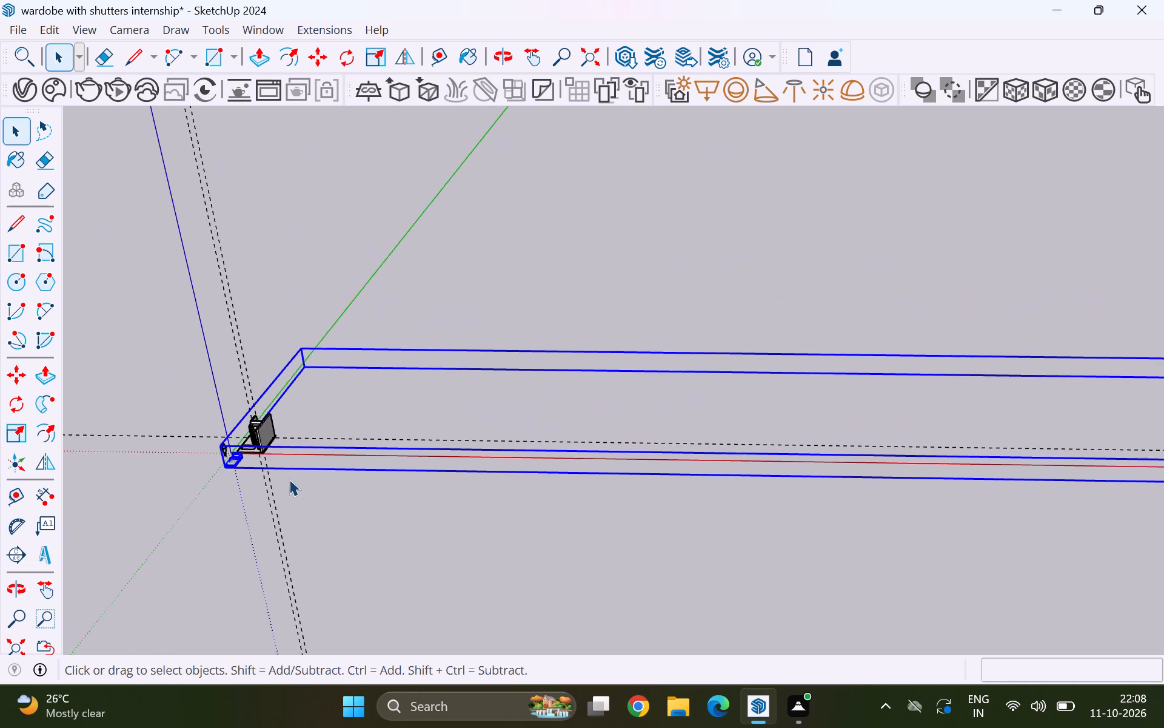
pyautogui.scroll(-9, 289, 479)
pyautogui.scroll(19, 905, 491)
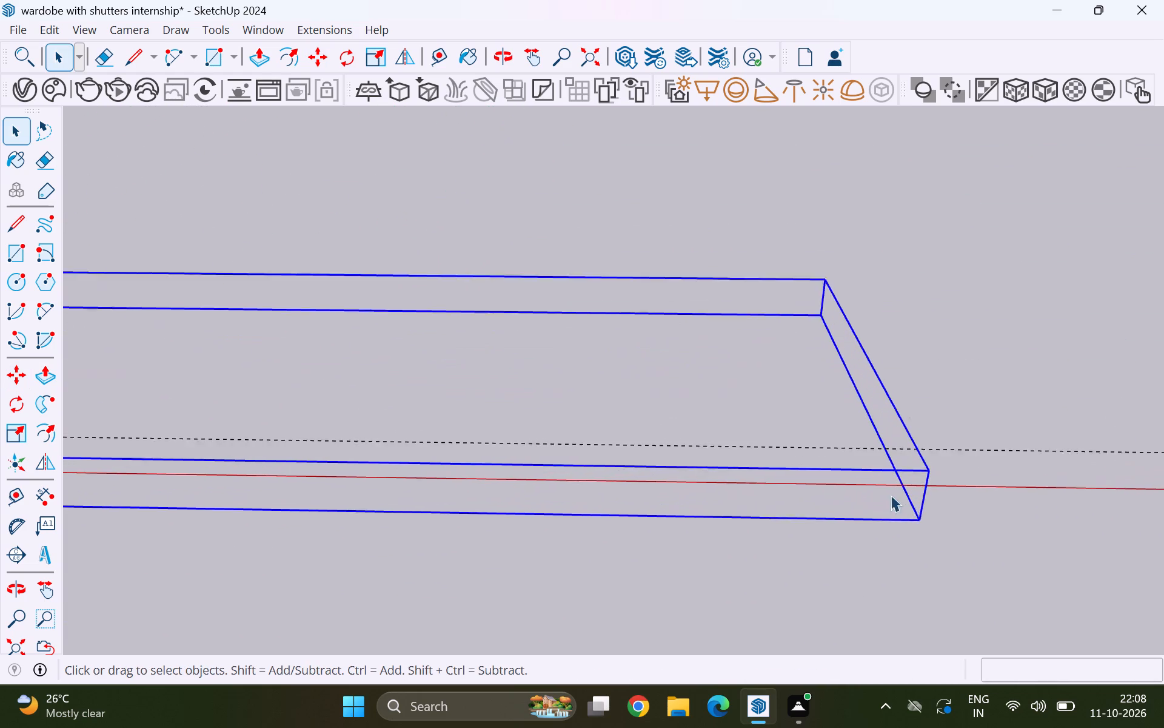
pyautogui.scroll(2, 891, 495)
pyautogui.scroll(-20, 897, 434)
pyautogui.scroll(-9, 897, 434)
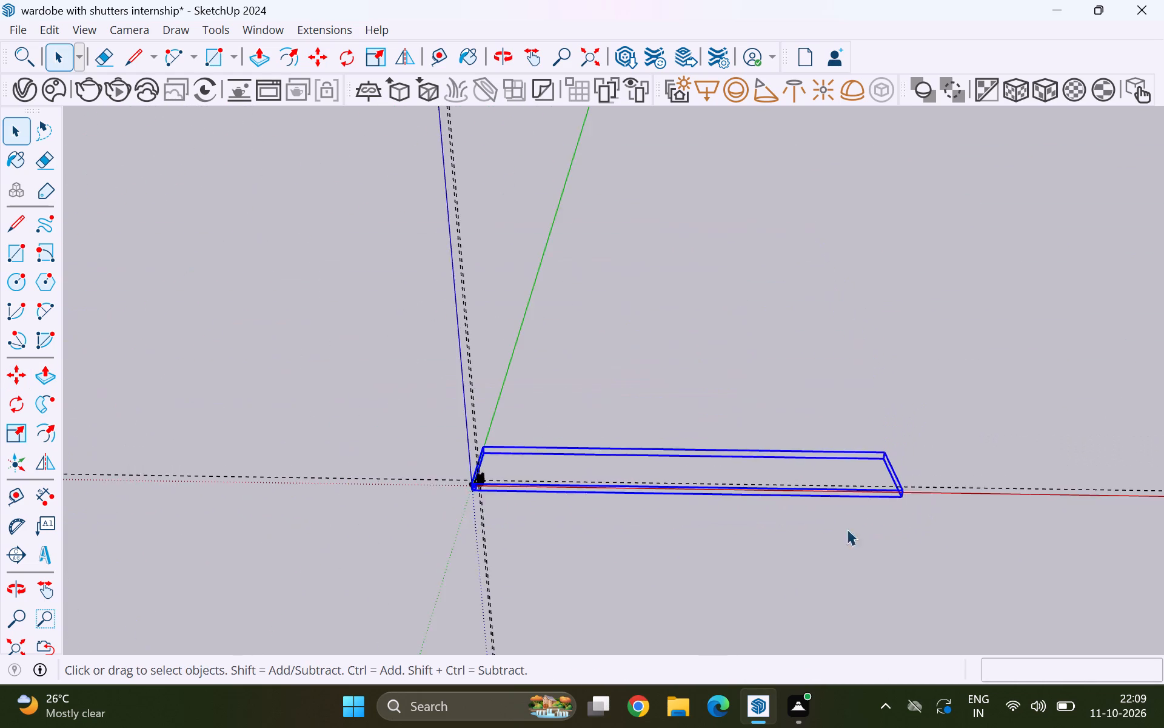
pyautogui.scroll(20, 515, 513)
pyautogui.scroll(10, 515, 513)
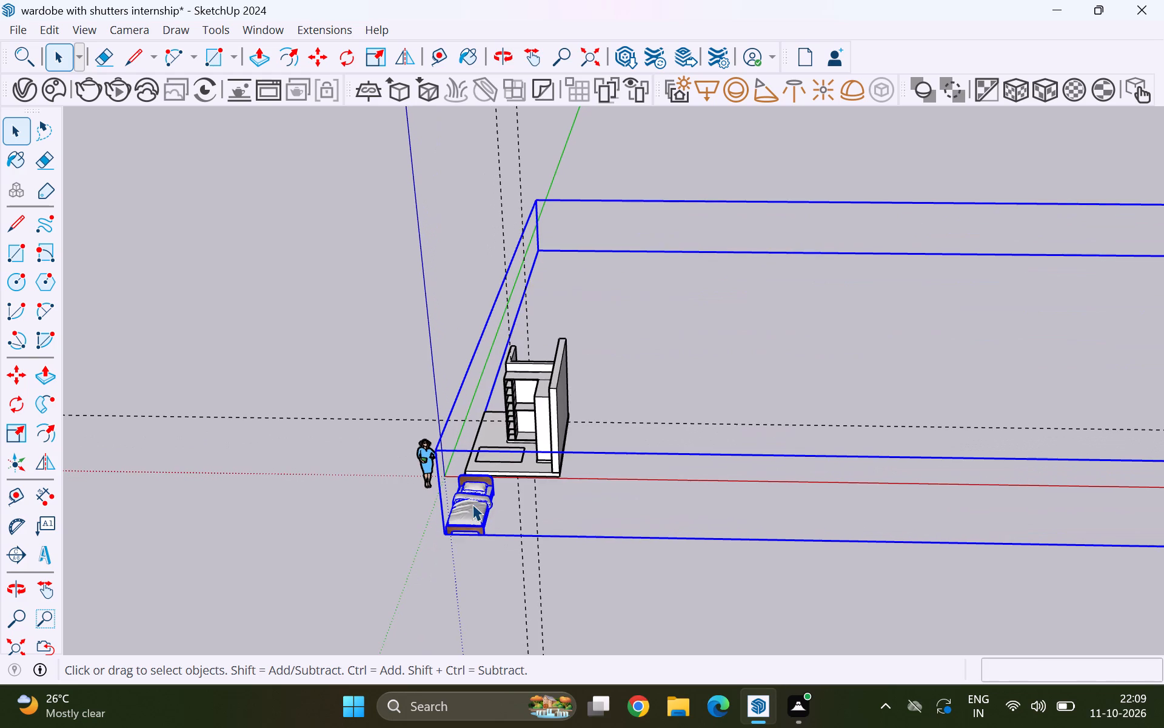
pyautogui.rightClick(472, 504)
pyautogui.click(537, 160)
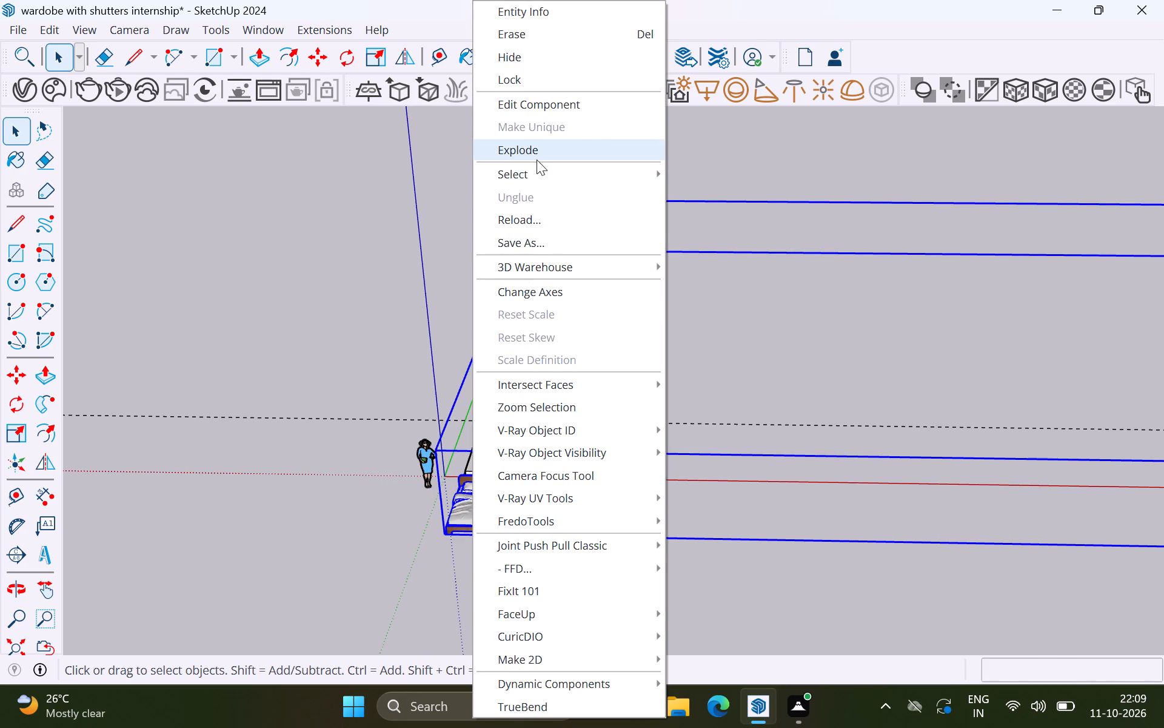
# Measure the bed's length along its long side, from the headboard leg to the footboard leg.
pyautogui.scroll(14, 493, 494)
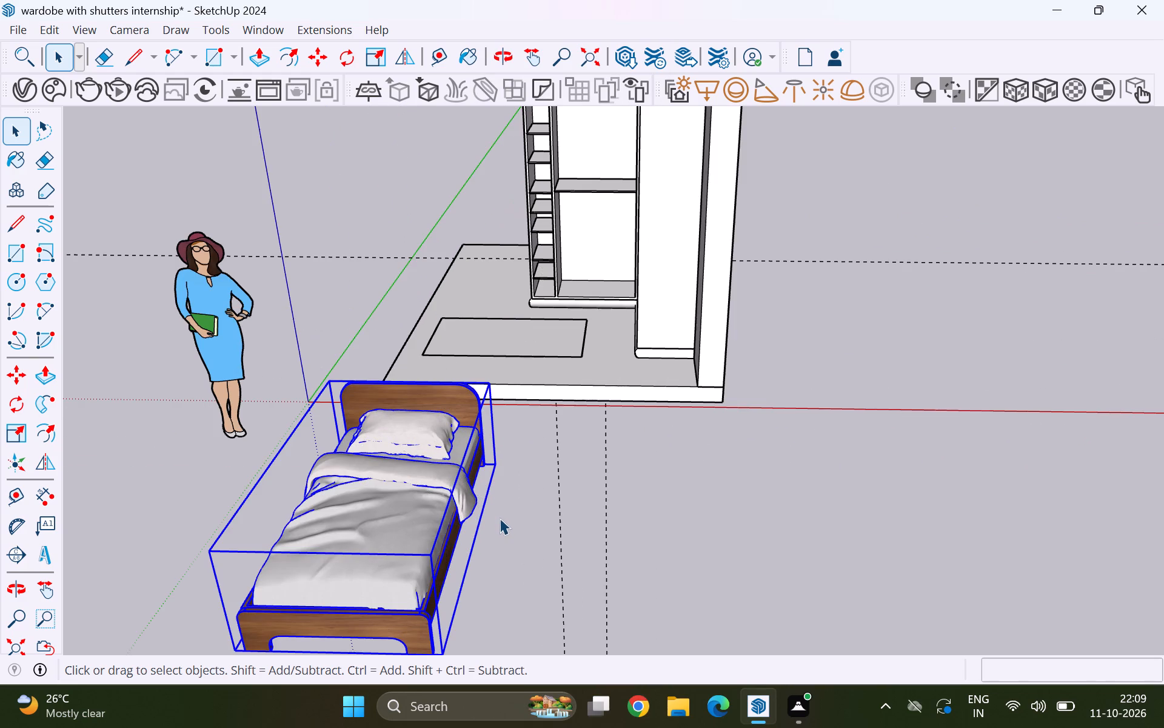
pyautogui.scroll(-2, 525, 501)
pyautogui.moveTo(435, 558); pyautogui.dragTo(612, 532, button='middle')
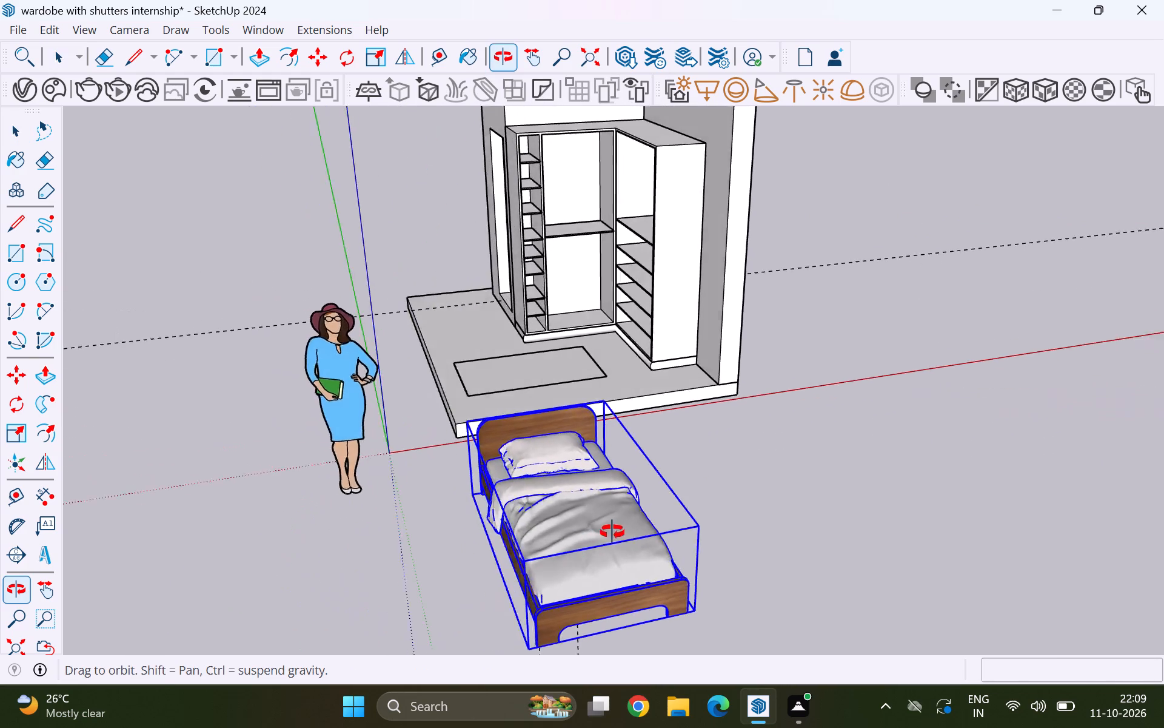
pyautogui.moveTo(612, 532); pyautogui.dragTo(722, 506, button='middle')
pyautogui.scroll(4, 701, 500)
pyautogui.scroll(4, 639, 465)
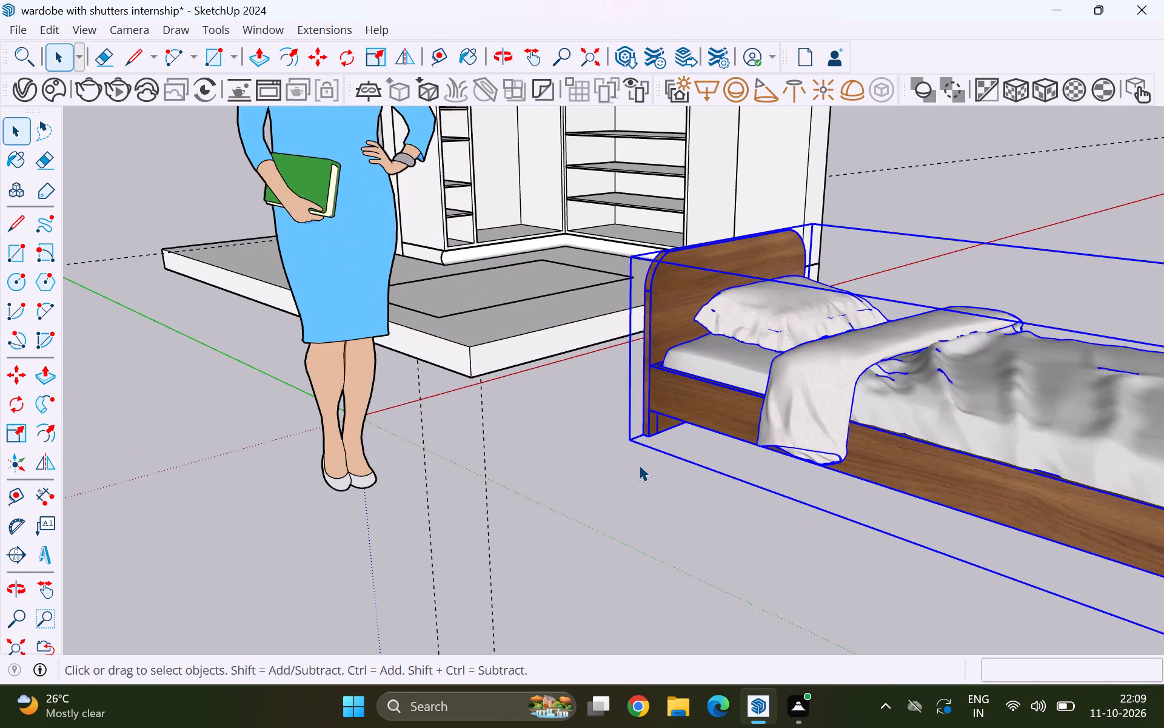
pyautogui.scroll(5, 639, 465)
pyautogui.press('t')
pyautogui.click(644, 413)
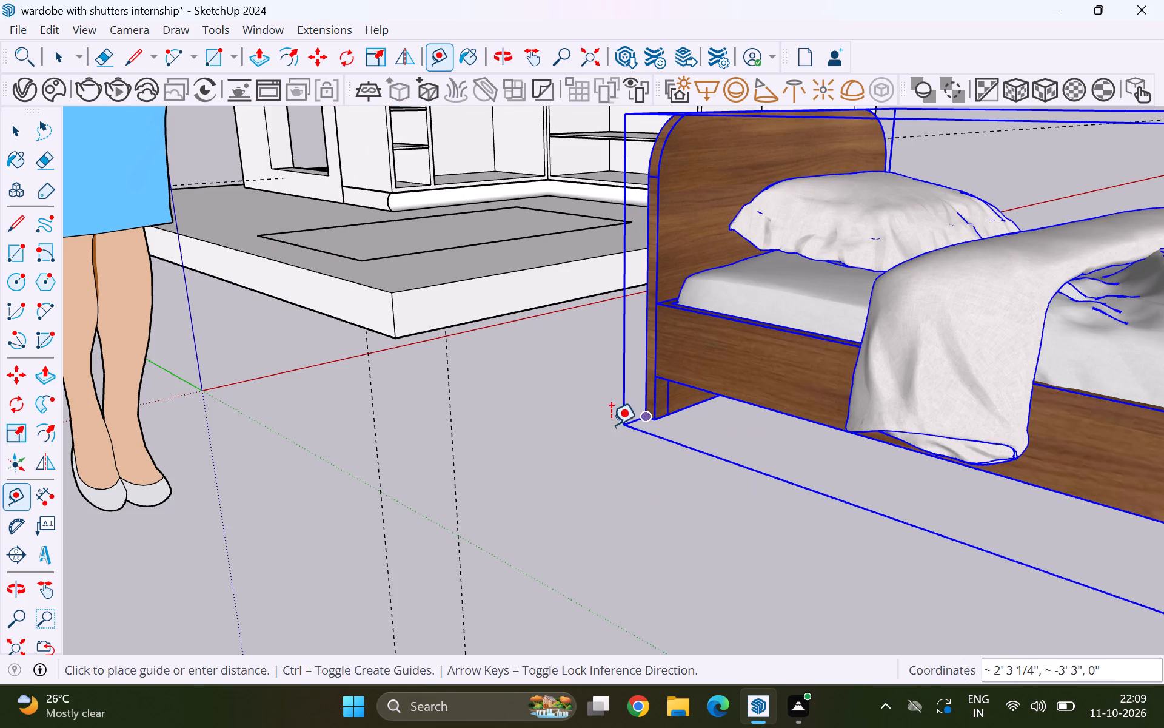
pyautogui.scroll(-5, 574, 432)
pyautogui.scroll(-4, 603, 479)
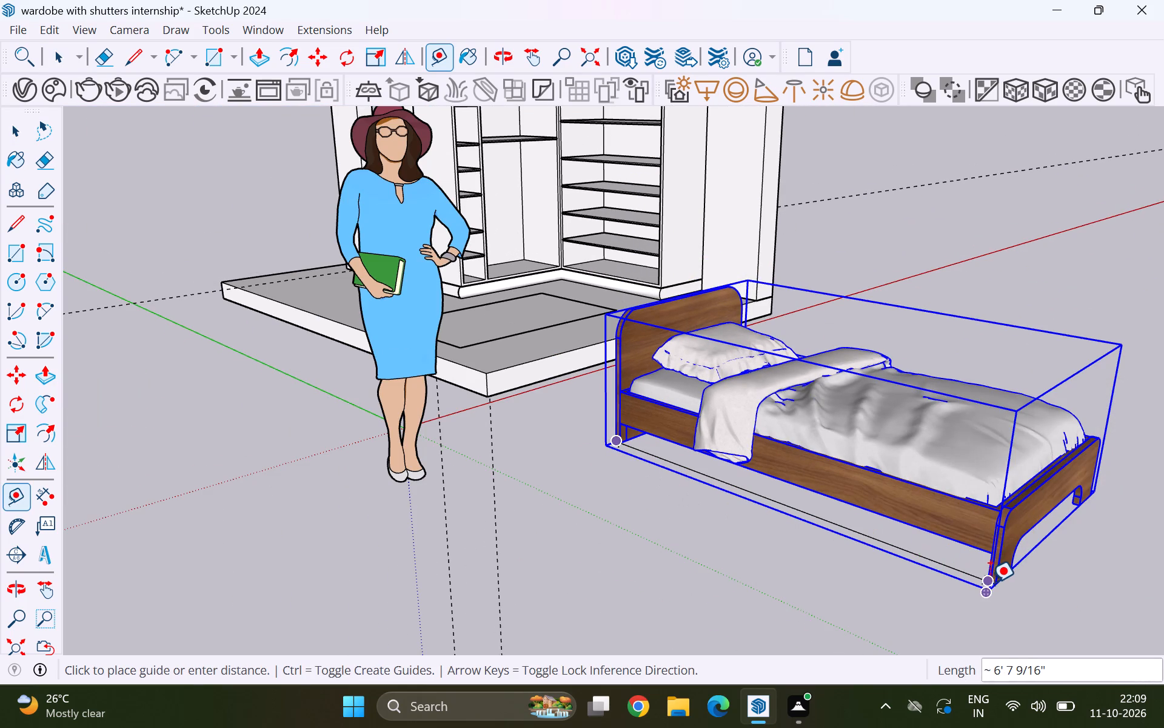
pyautogui.scroll(10, 991, 584)
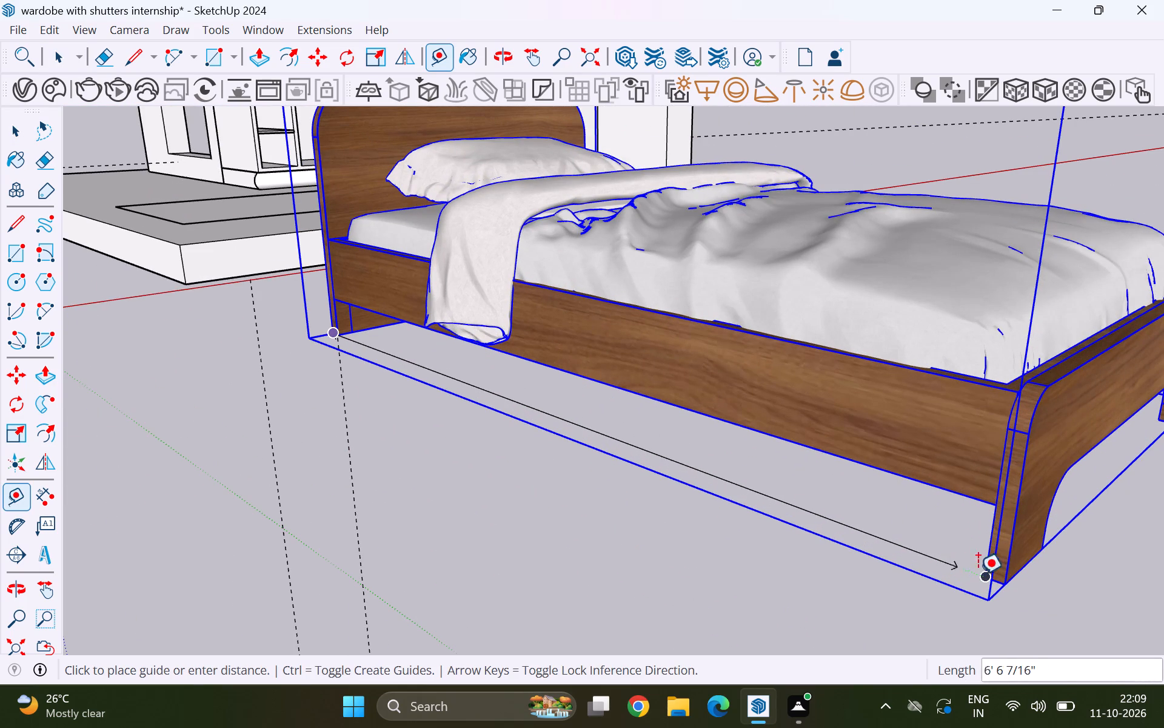
pyautogui.press('space')
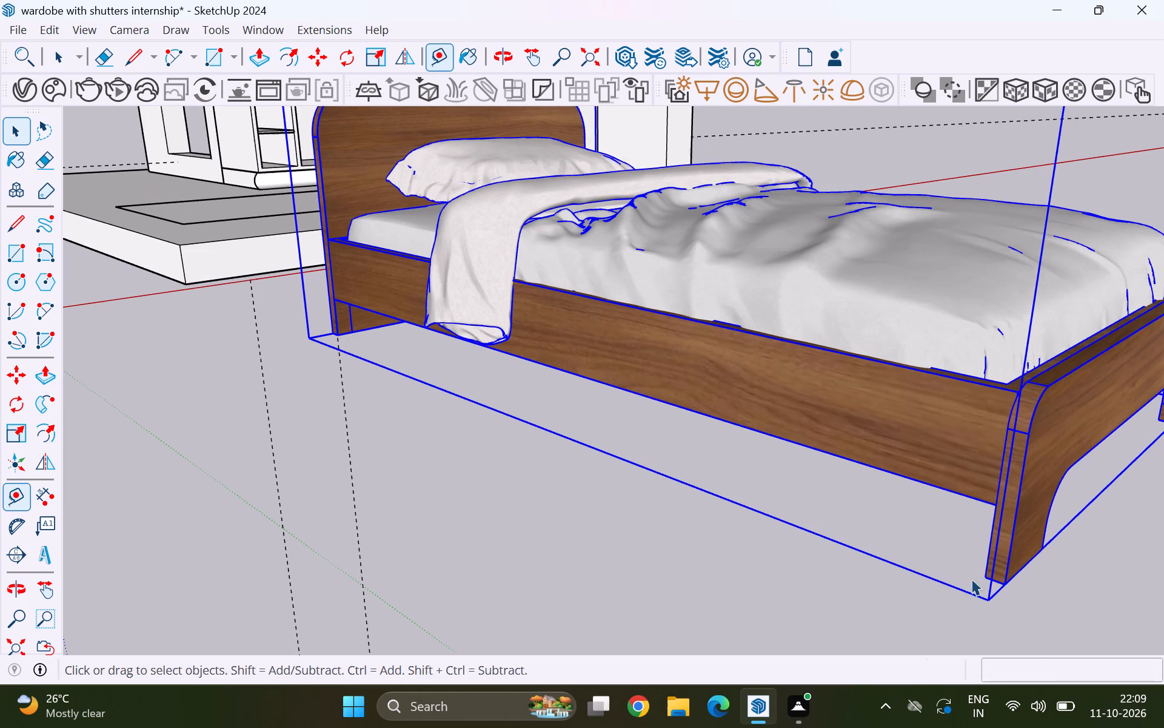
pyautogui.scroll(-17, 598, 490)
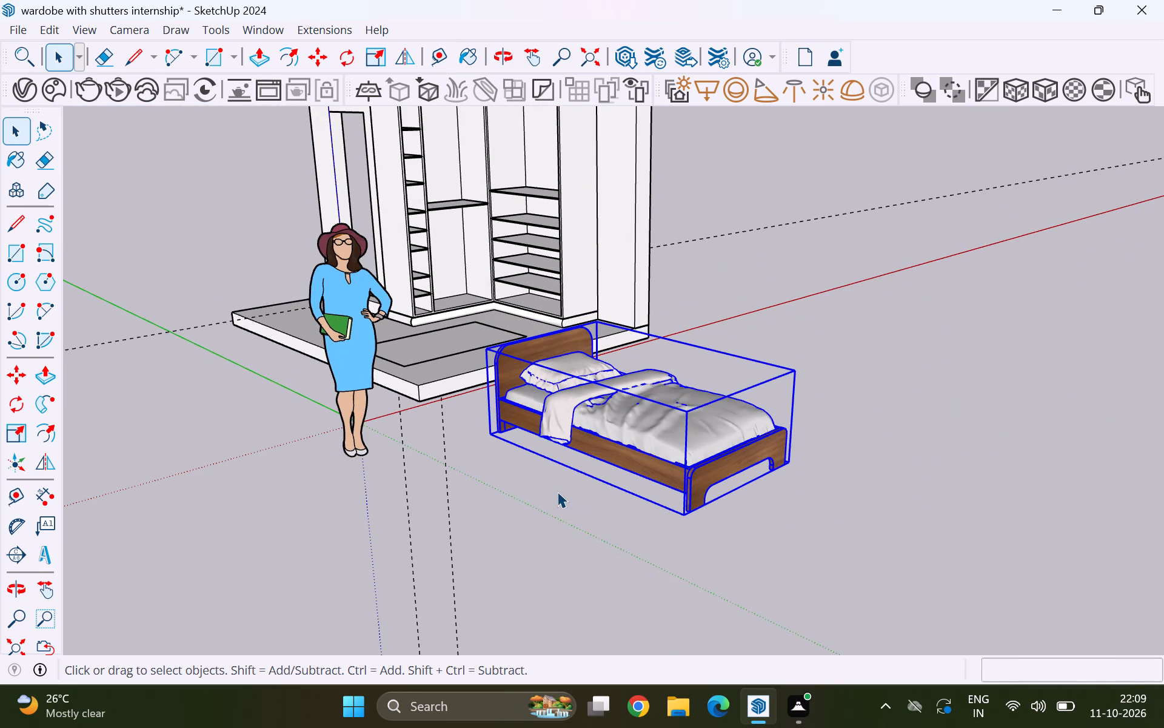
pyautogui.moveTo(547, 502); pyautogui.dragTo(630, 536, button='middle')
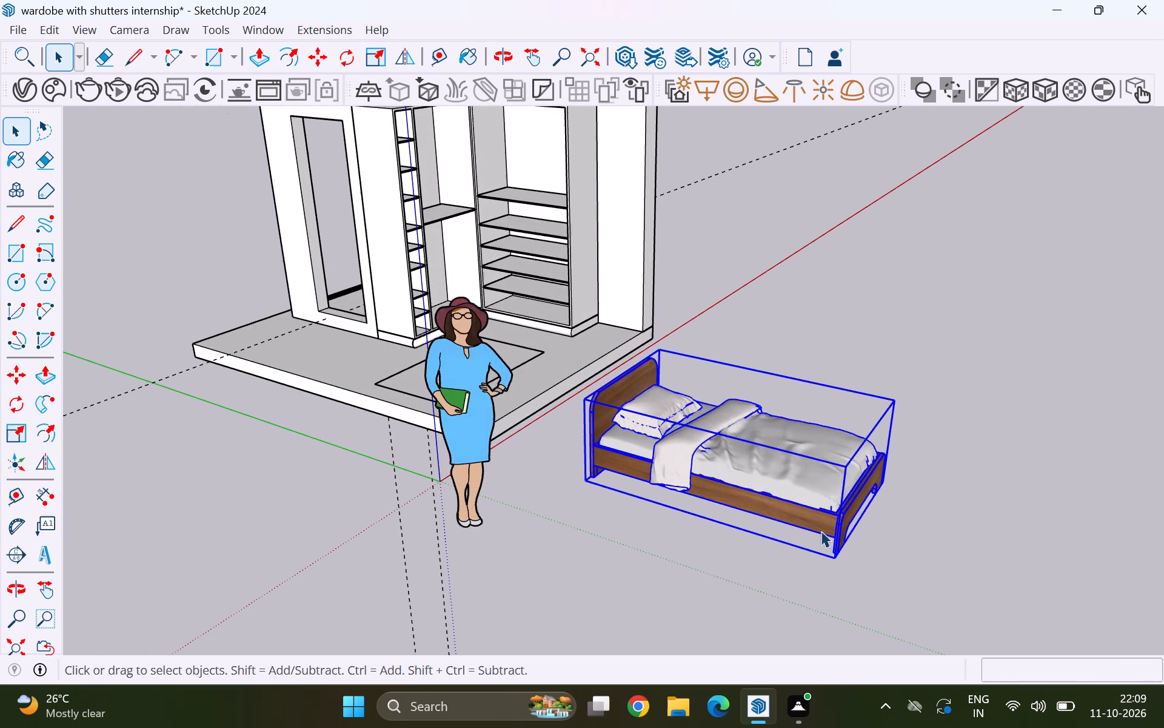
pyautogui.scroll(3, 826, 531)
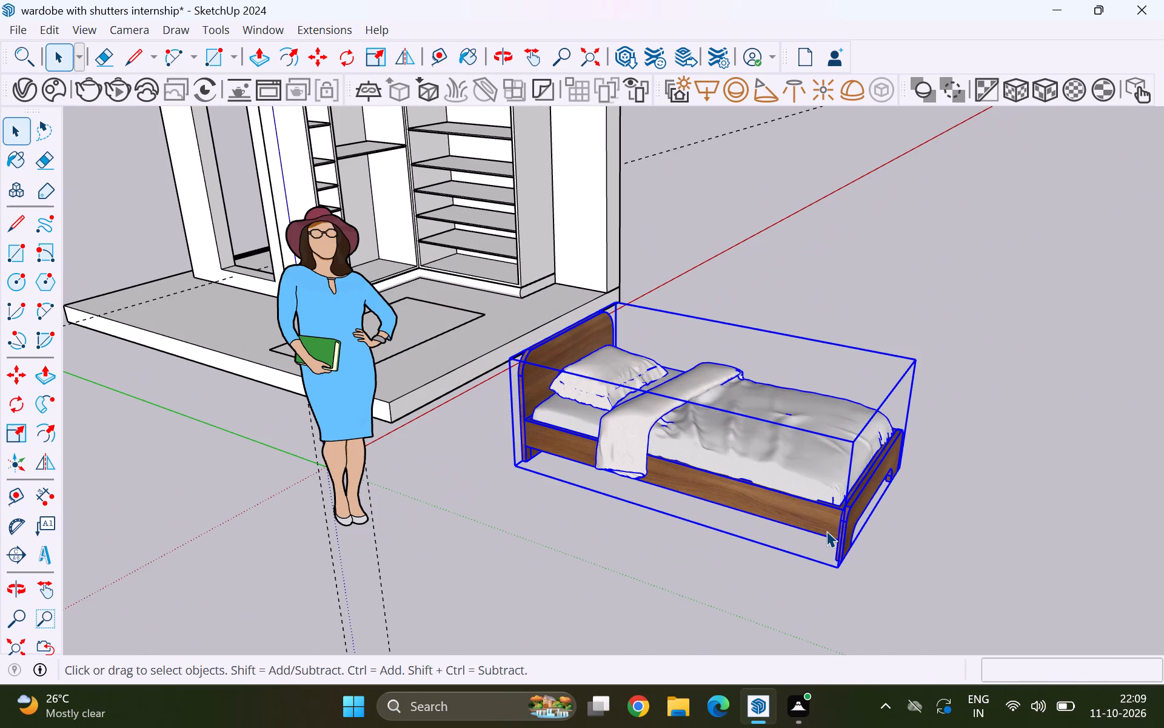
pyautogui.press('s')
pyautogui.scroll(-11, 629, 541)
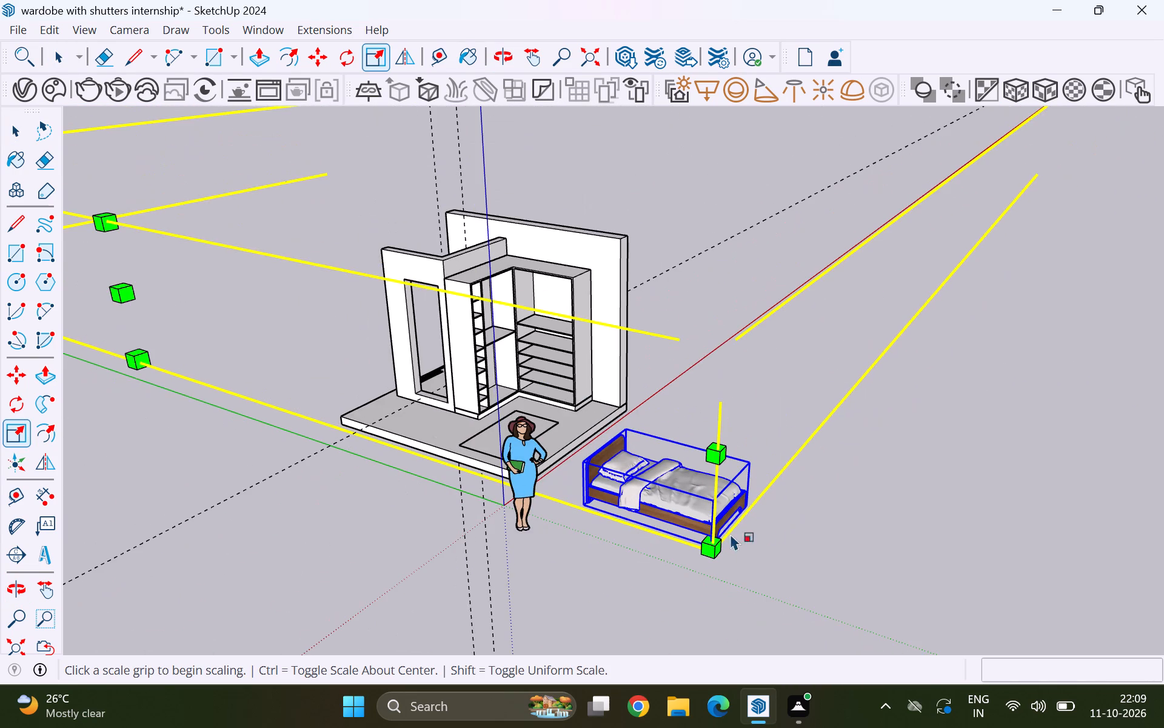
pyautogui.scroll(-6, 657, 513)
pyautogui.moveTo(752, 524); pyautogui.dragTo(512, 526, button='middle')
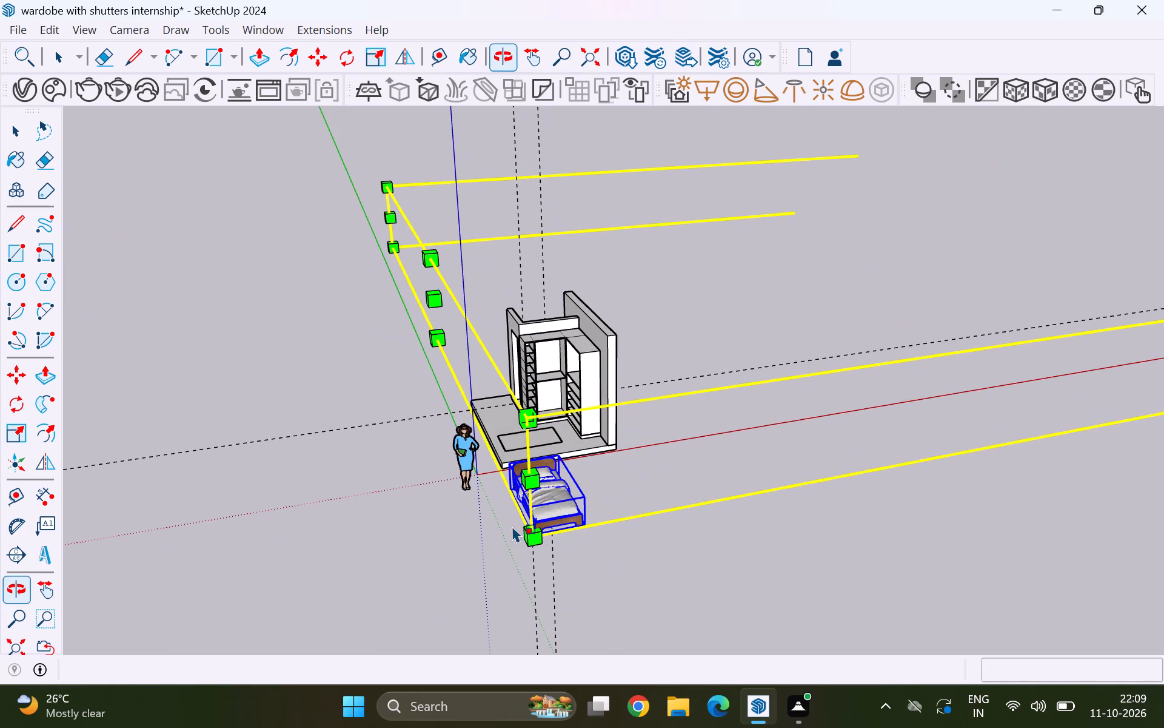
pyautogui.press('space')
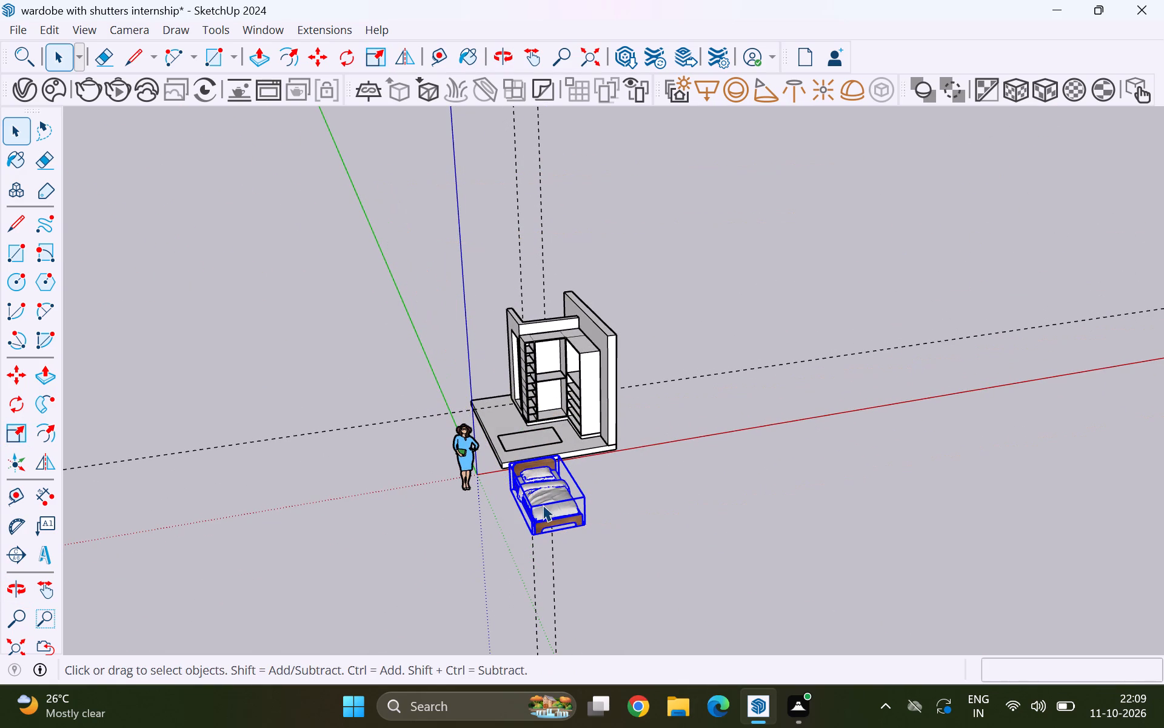
# Select only the bed group and explode it.
pyautogui.click(543, 505)
pyautogui.rightClick(543, 504)
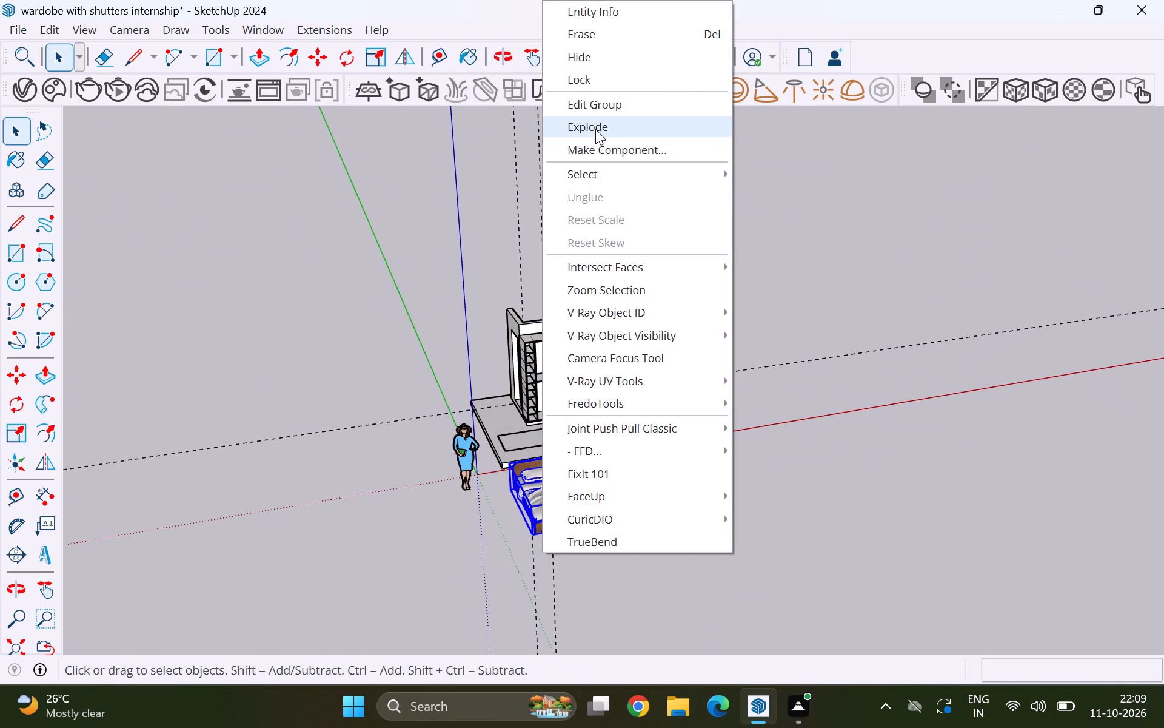
pyautogui.click(595, 129)
# Scale the exploded bed along its length (green axis) to 4', keeping the headboard end fixed.
pyautogui.moveTo(503, 491); pyautogui.dragTo(276, 493, button='middle')
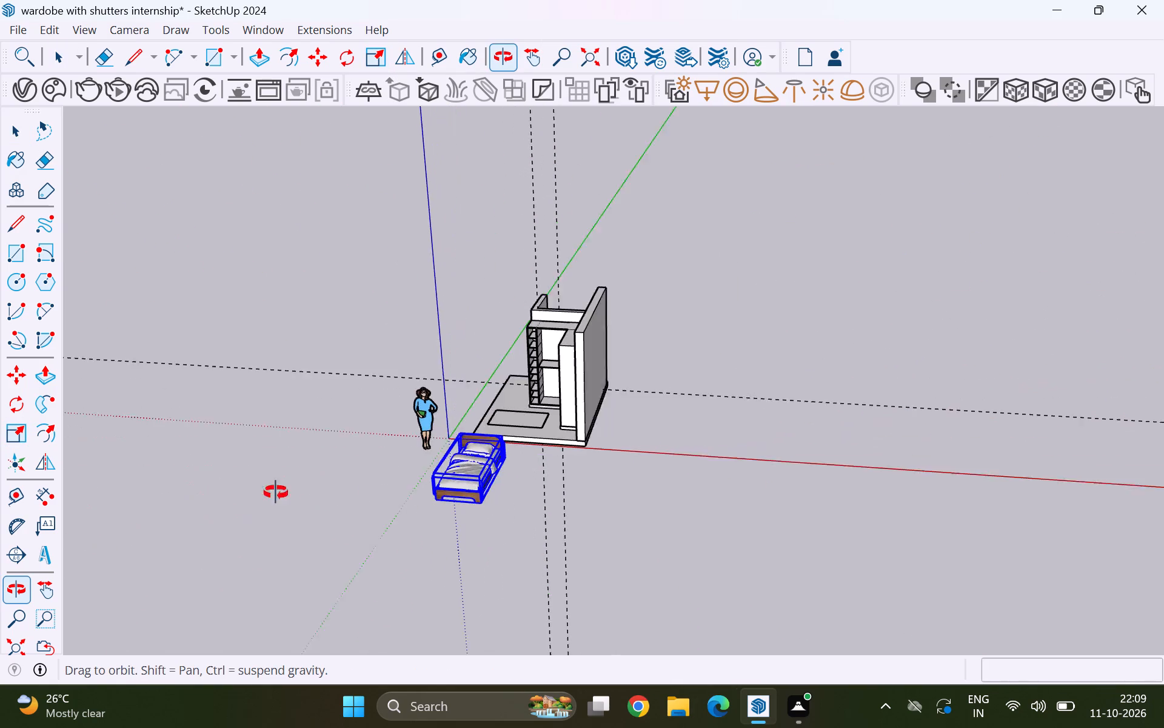
pyautogui.moveTo(276, 493); pyautogui.dragTo(804, 502, button='middle')
pyautogui.scroll(13, 752, 507)
pyautogui.press('s')
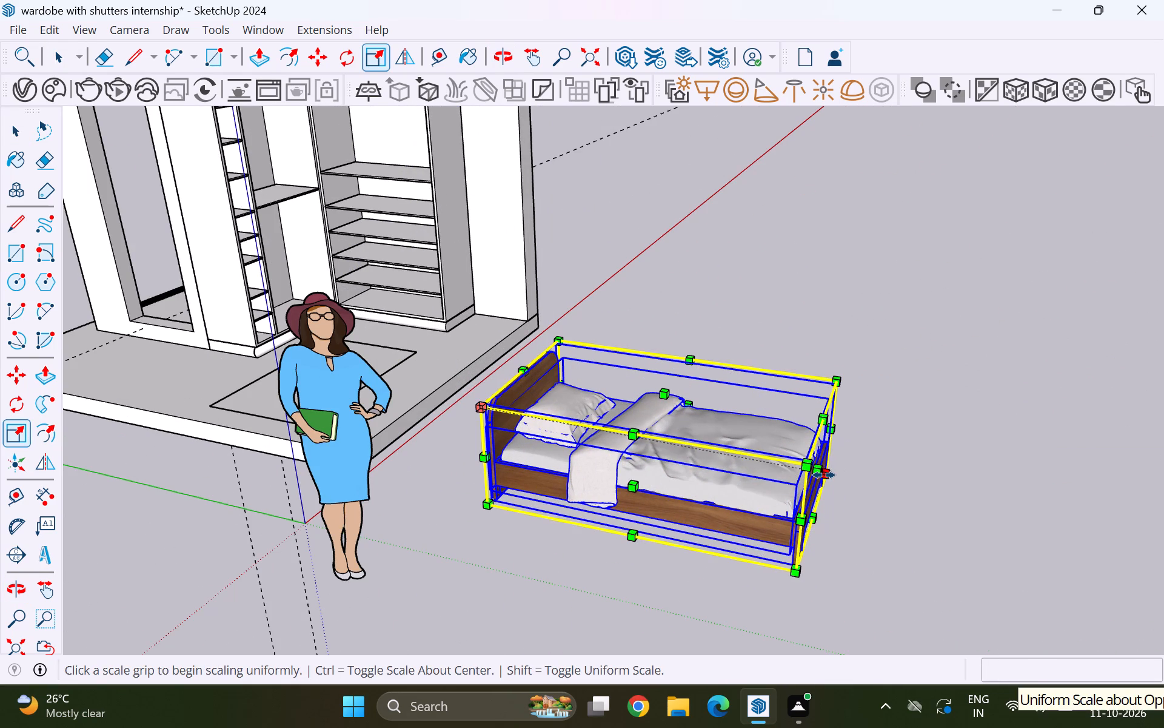
pyautogui.scroll(3, 824, 475)
pyautogui.moveTo(786, 474); pyautogui.dragTo(713, 463, button='middle')
pyautogui.scroll(3, 713, 463)
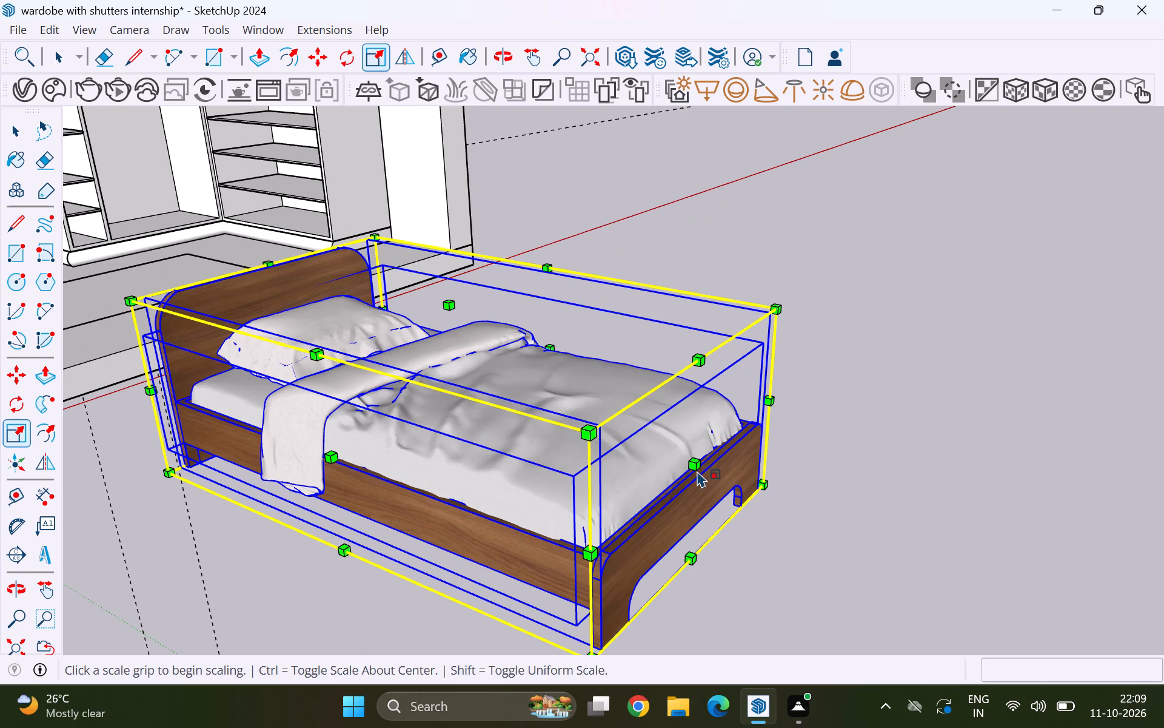
pyautogui.click(700, 467)
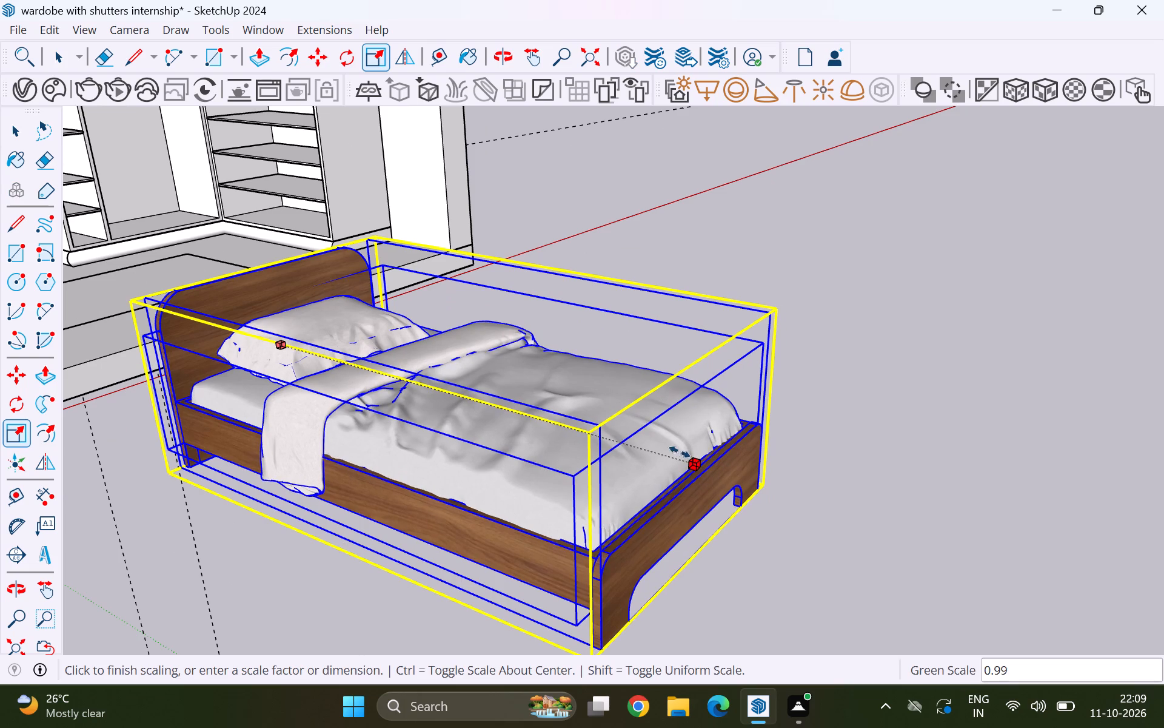
pyautogui.press('4')
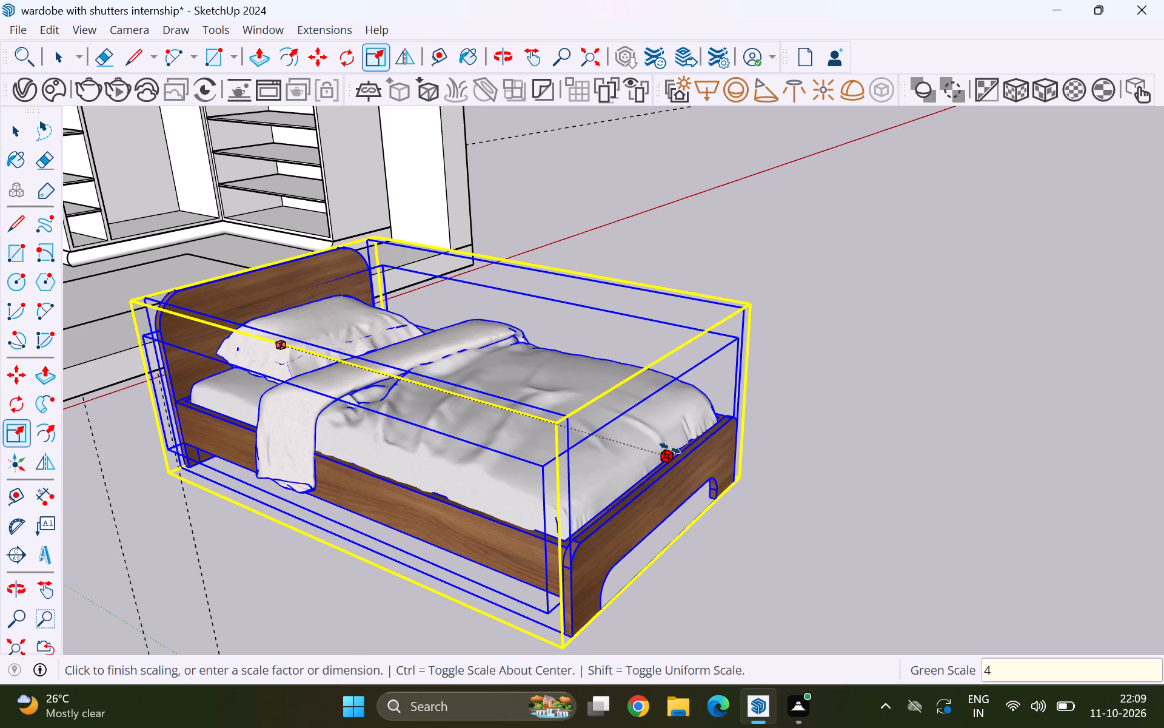
pyautogui.press("'")
pyautogui.press('Return')
pyautogui.press('space')
pyautogui.scroll(-3, 687, 427)
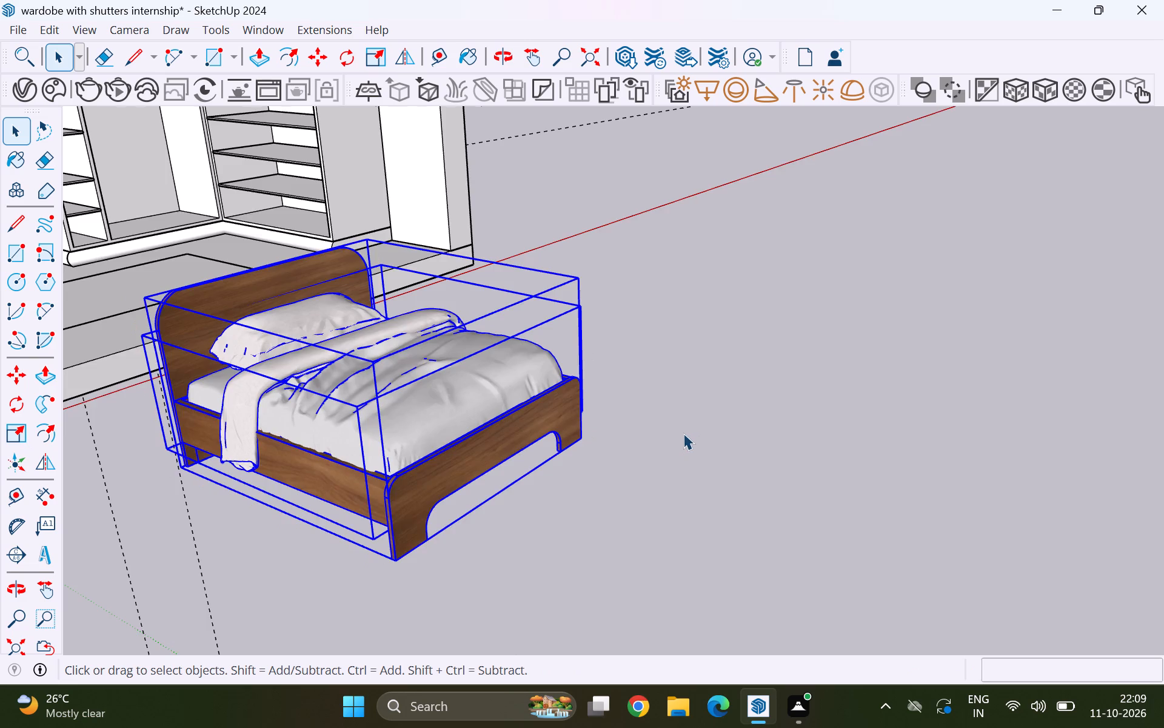
pyautogui.click(699, 426)
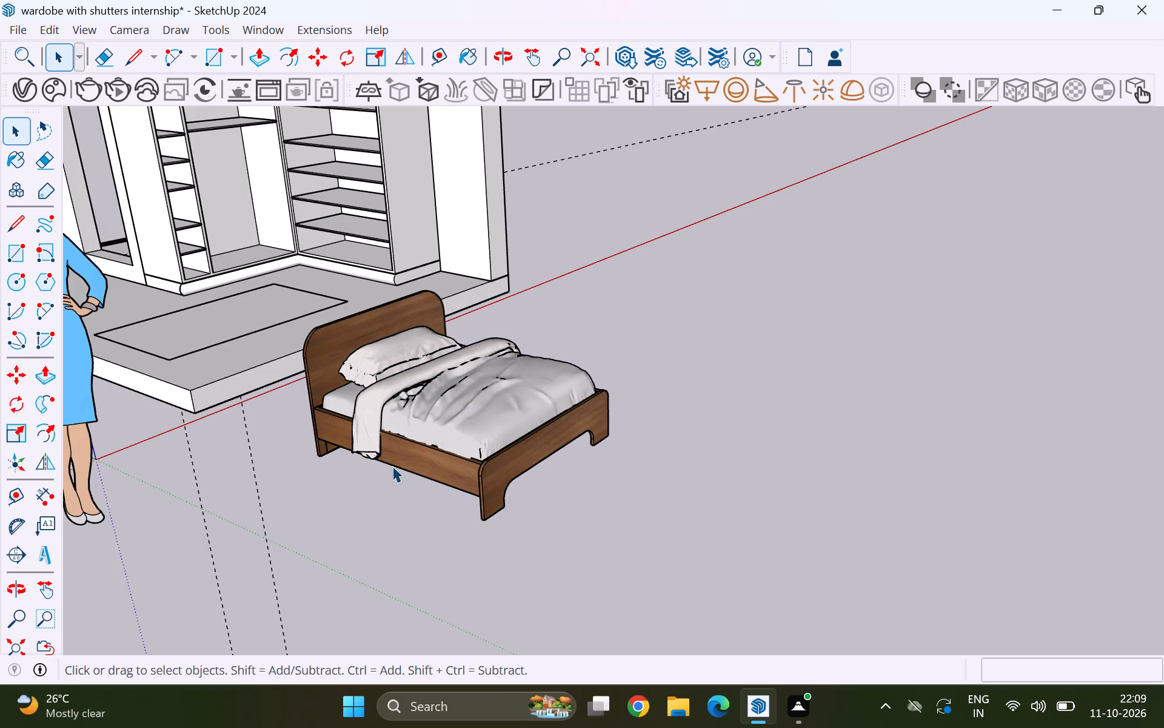
# Measure the long edge of the rectangle drawn on the room floor.
pyautogui.scroll(-6, 456, 453)
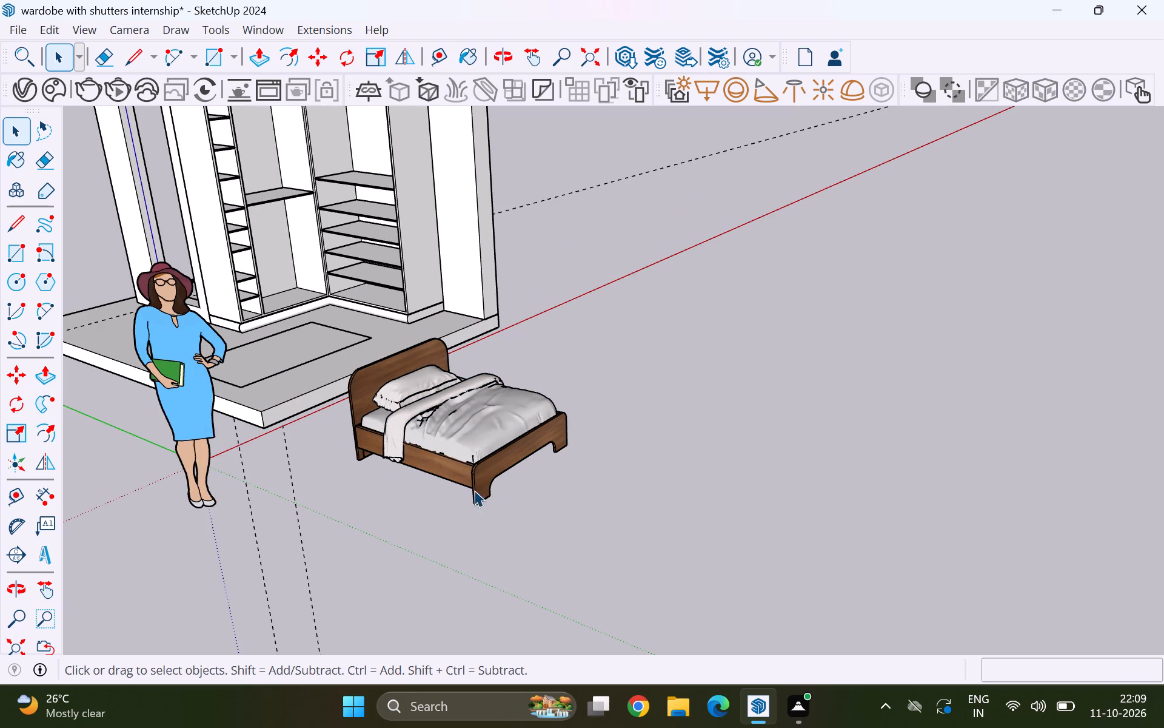
pyautogui.scroll(-4, 474, 490)
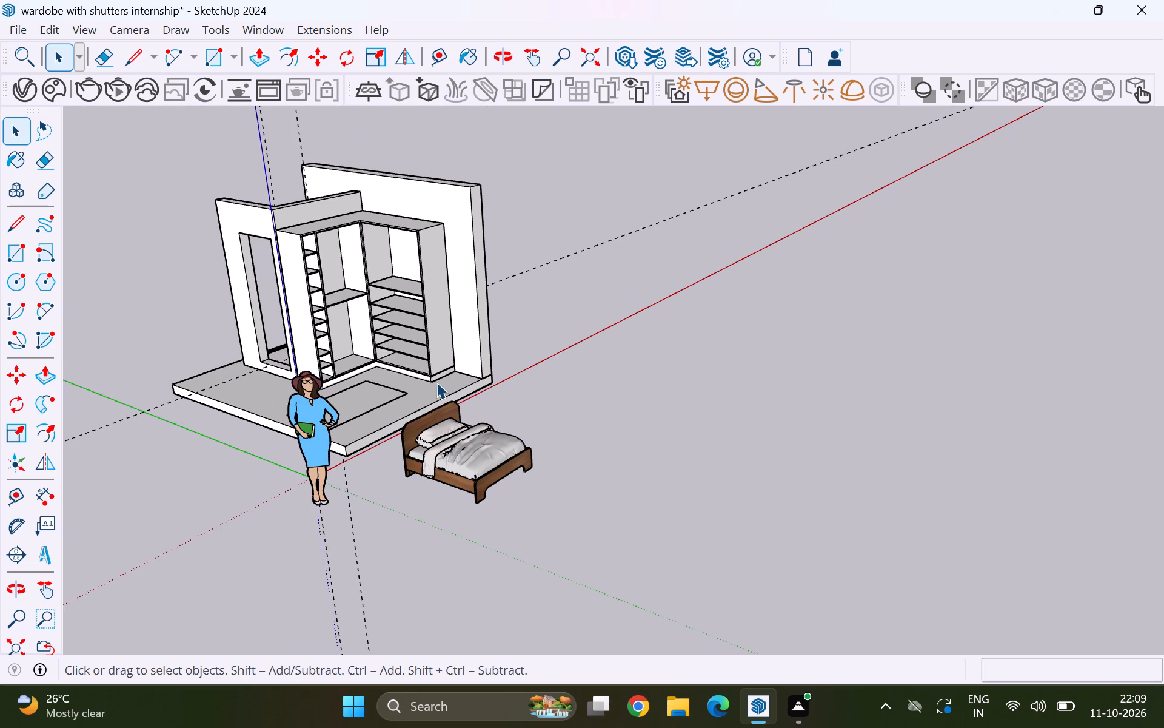
pyautogui.moveTo(416, 392); pyautogui.dragTo(336, 429, button='middle')
pyautogui.moveTo(336, 429); pyautogui.dragTo(232, 474, button='middle')
pyautogui.scroll(3, 341, 353)
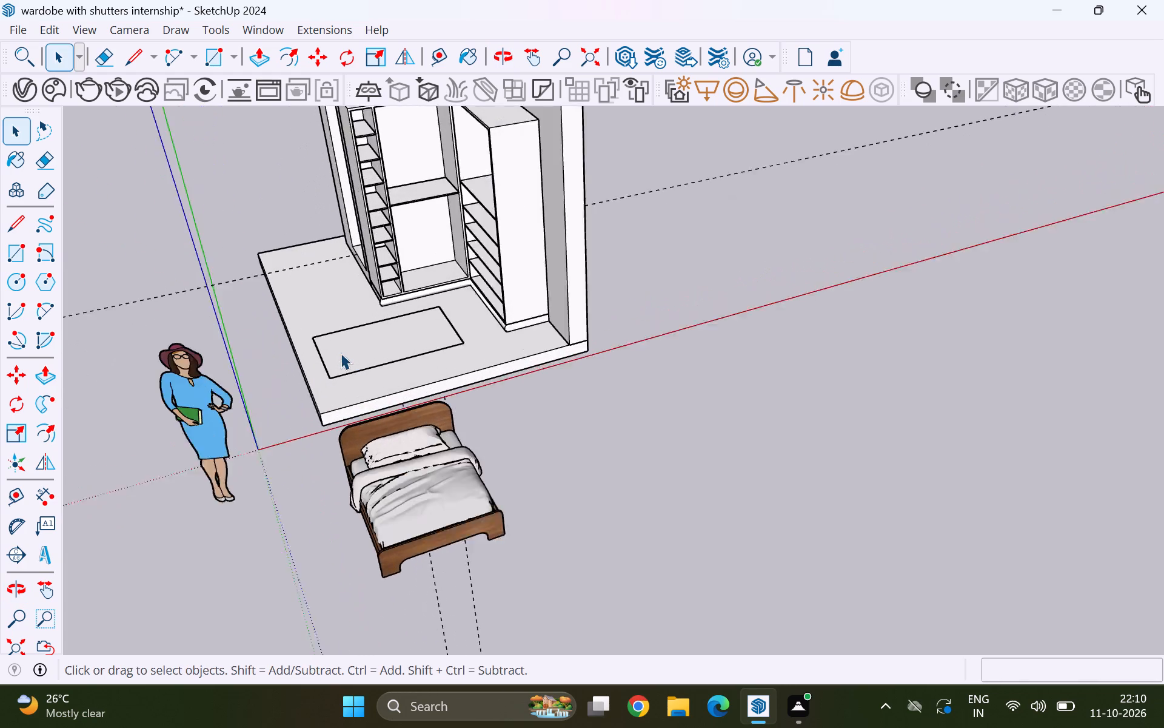
pyautogui.scroll(12, 341, 353)
pyautogui.press('t')
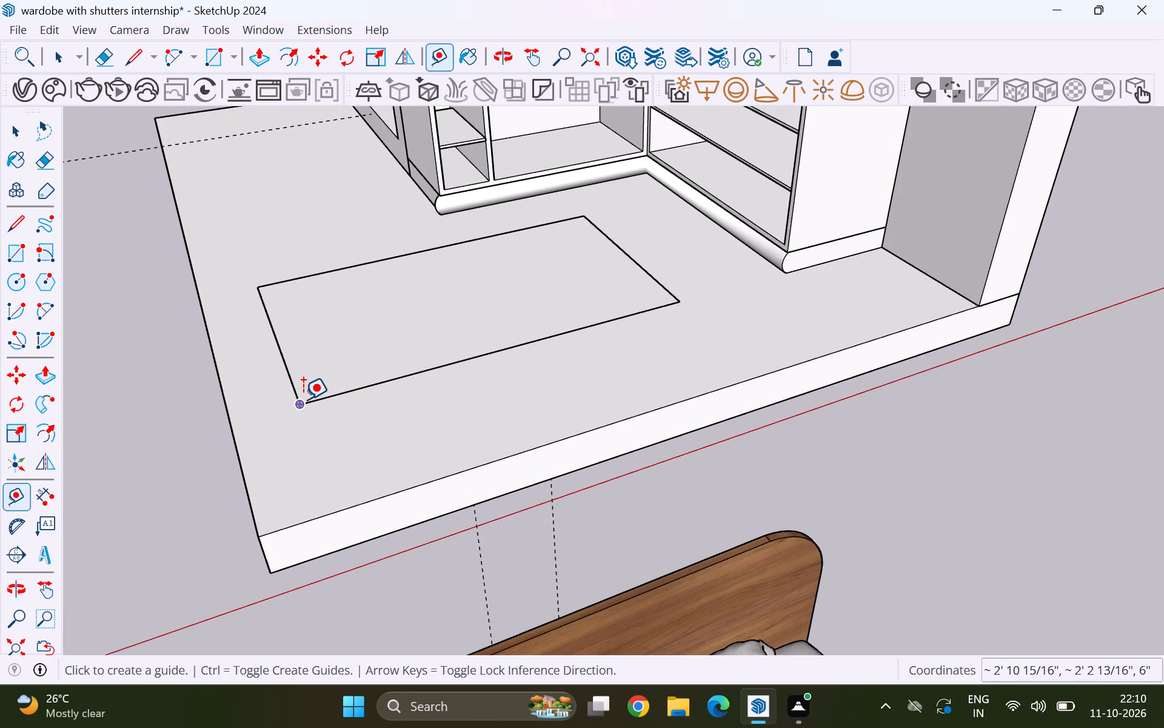
pyautogui.click(303, 399)
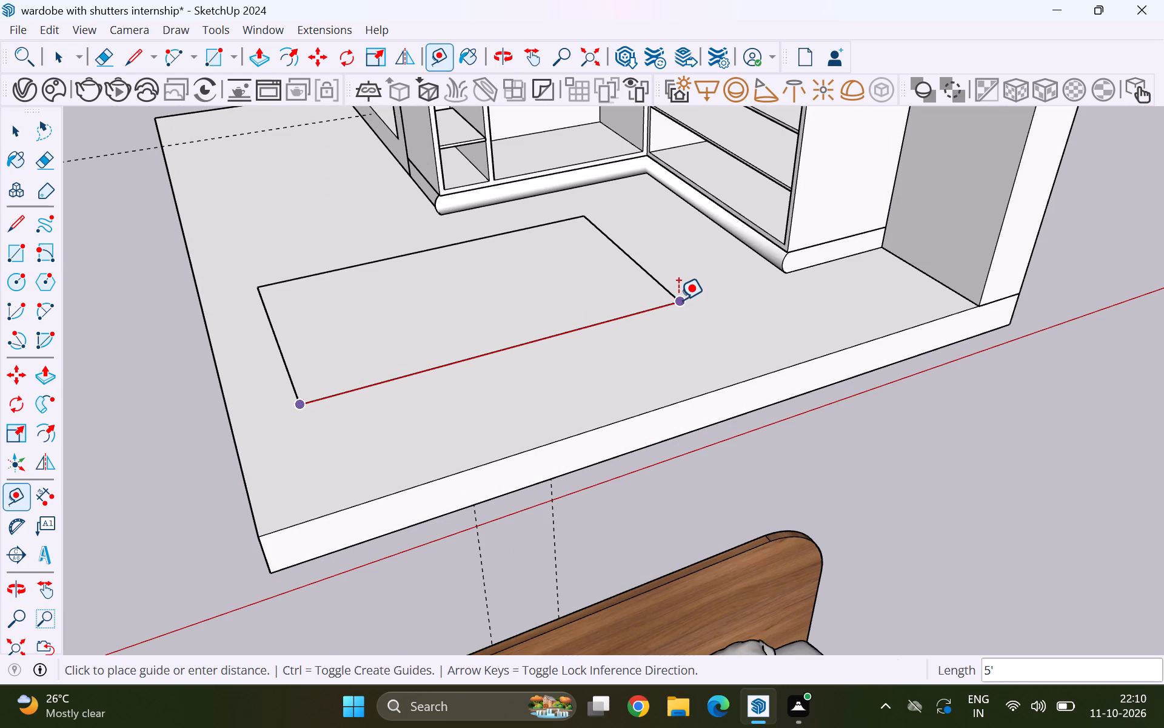
pyautogui.press('space')
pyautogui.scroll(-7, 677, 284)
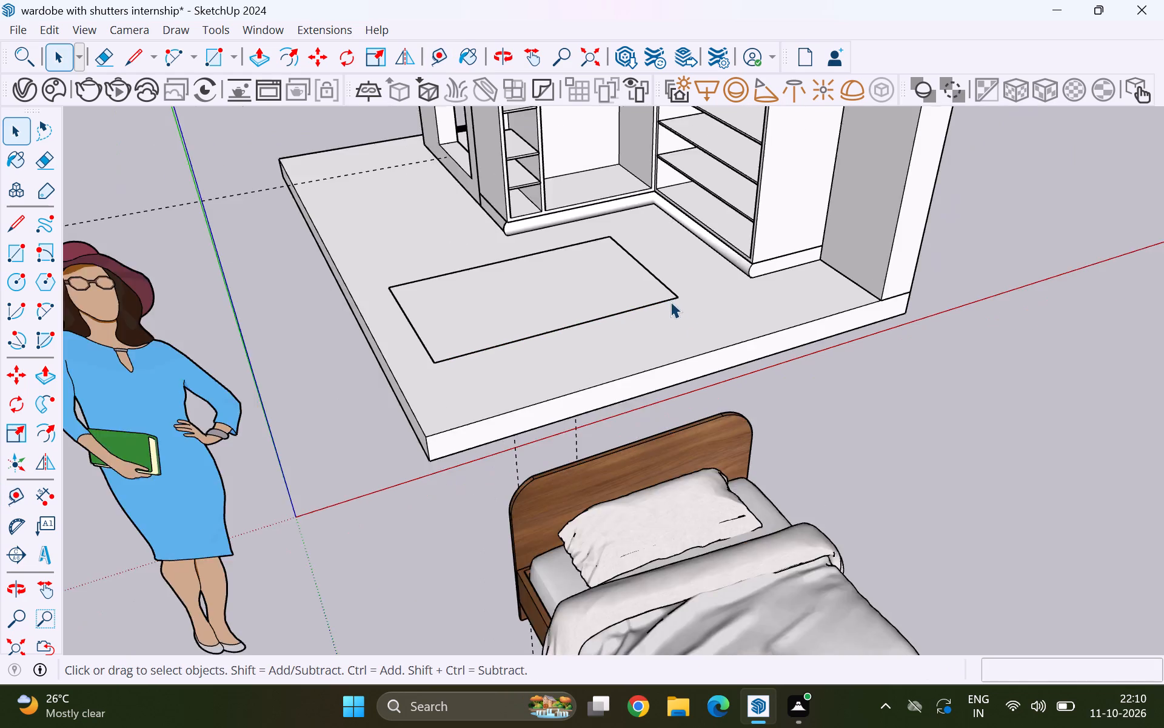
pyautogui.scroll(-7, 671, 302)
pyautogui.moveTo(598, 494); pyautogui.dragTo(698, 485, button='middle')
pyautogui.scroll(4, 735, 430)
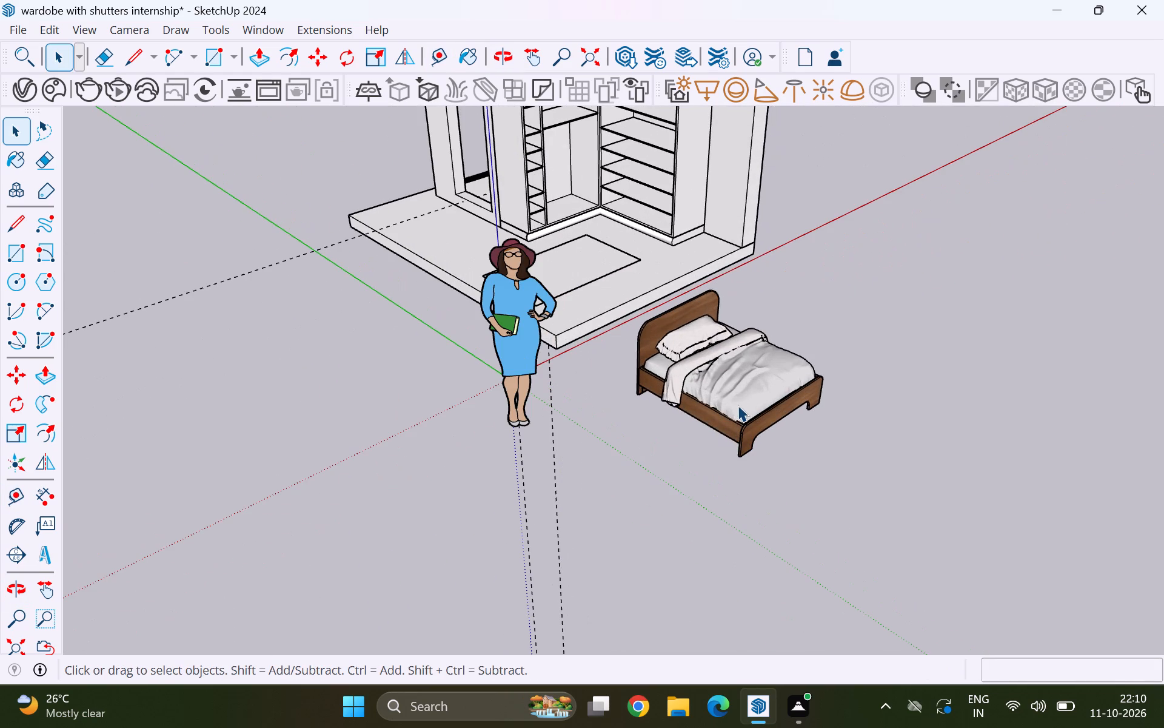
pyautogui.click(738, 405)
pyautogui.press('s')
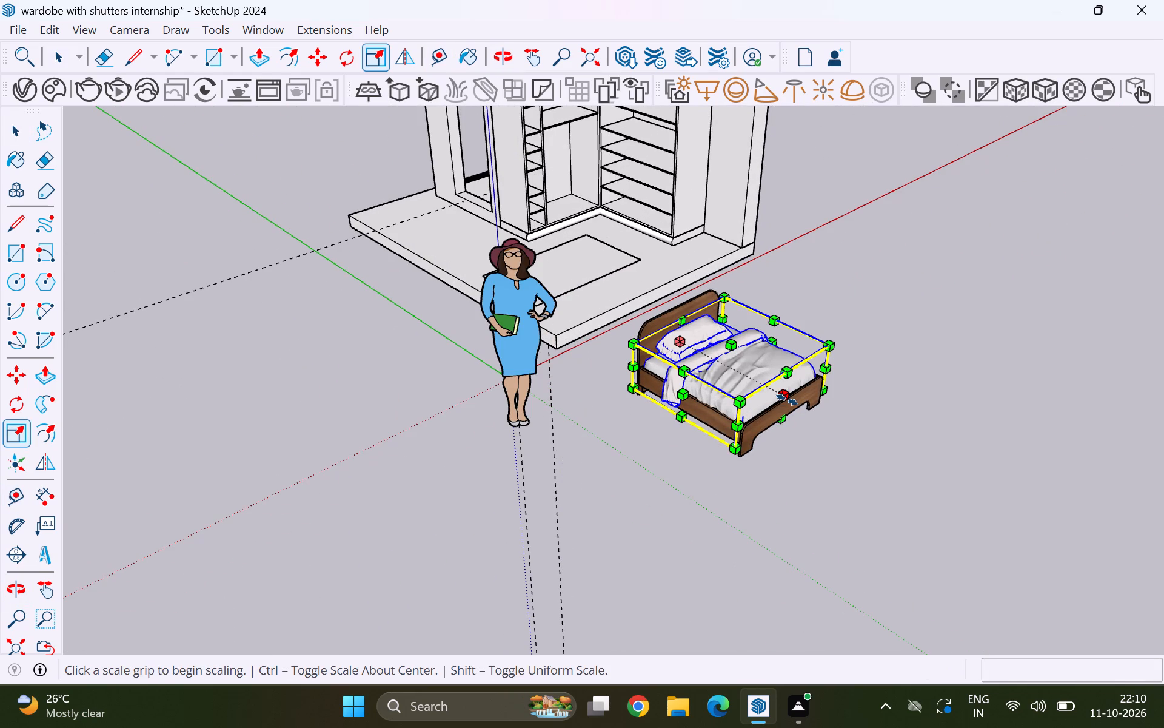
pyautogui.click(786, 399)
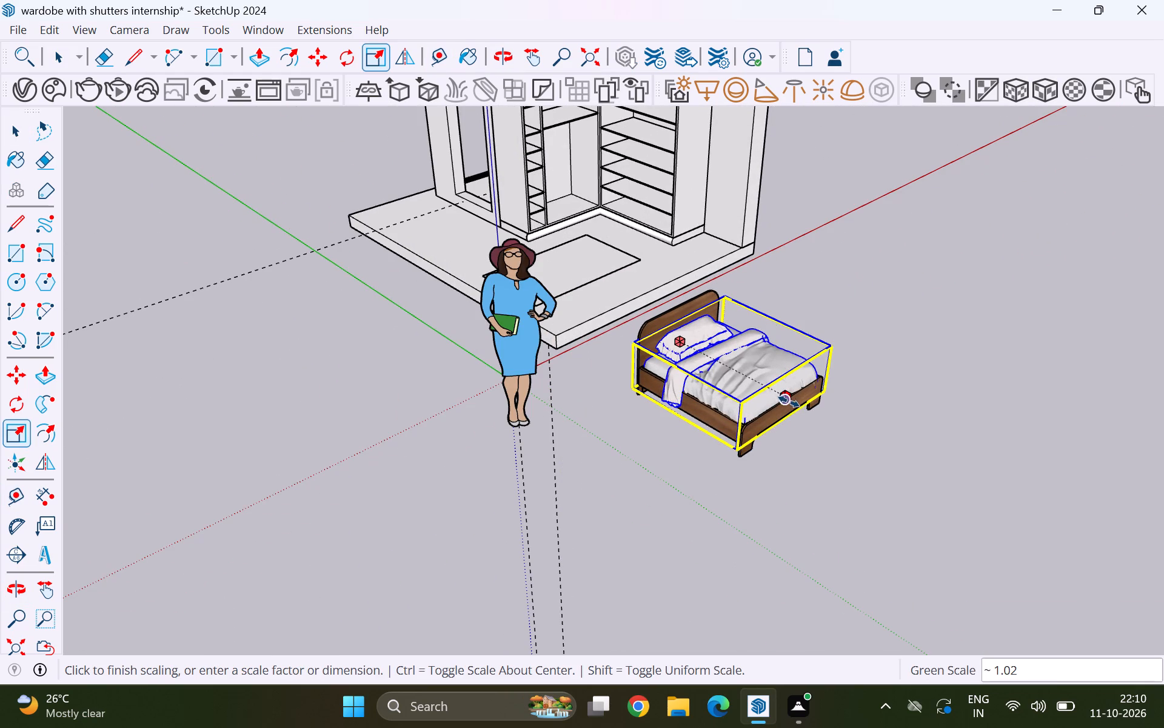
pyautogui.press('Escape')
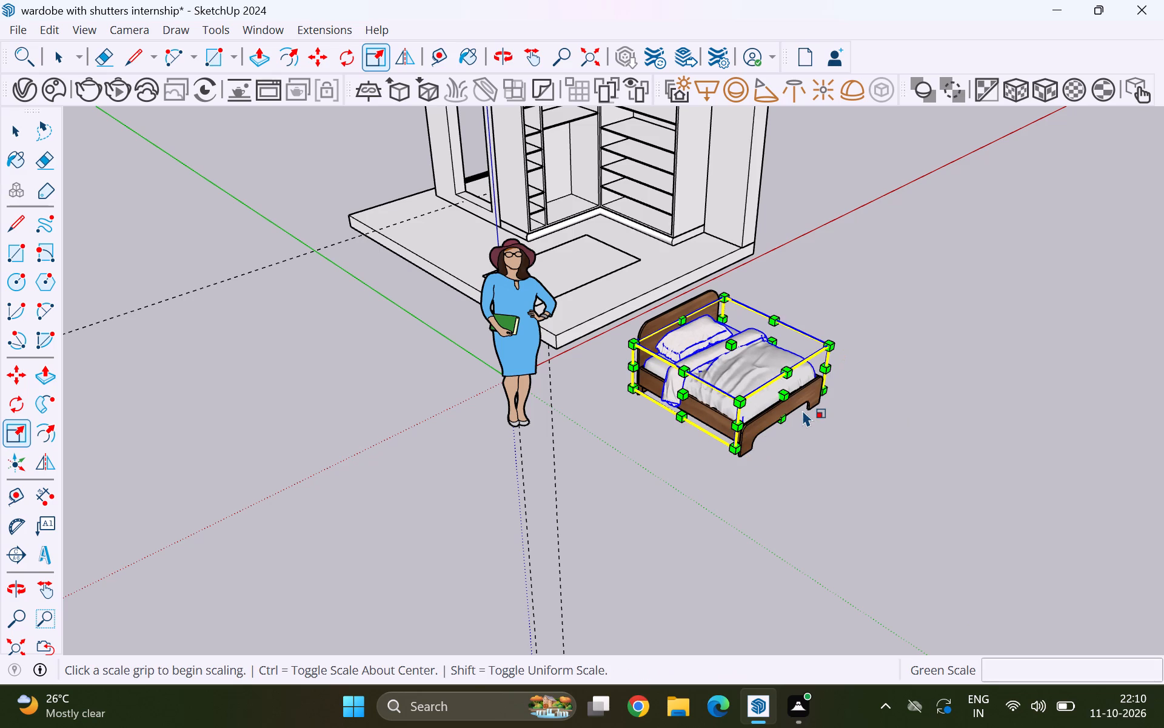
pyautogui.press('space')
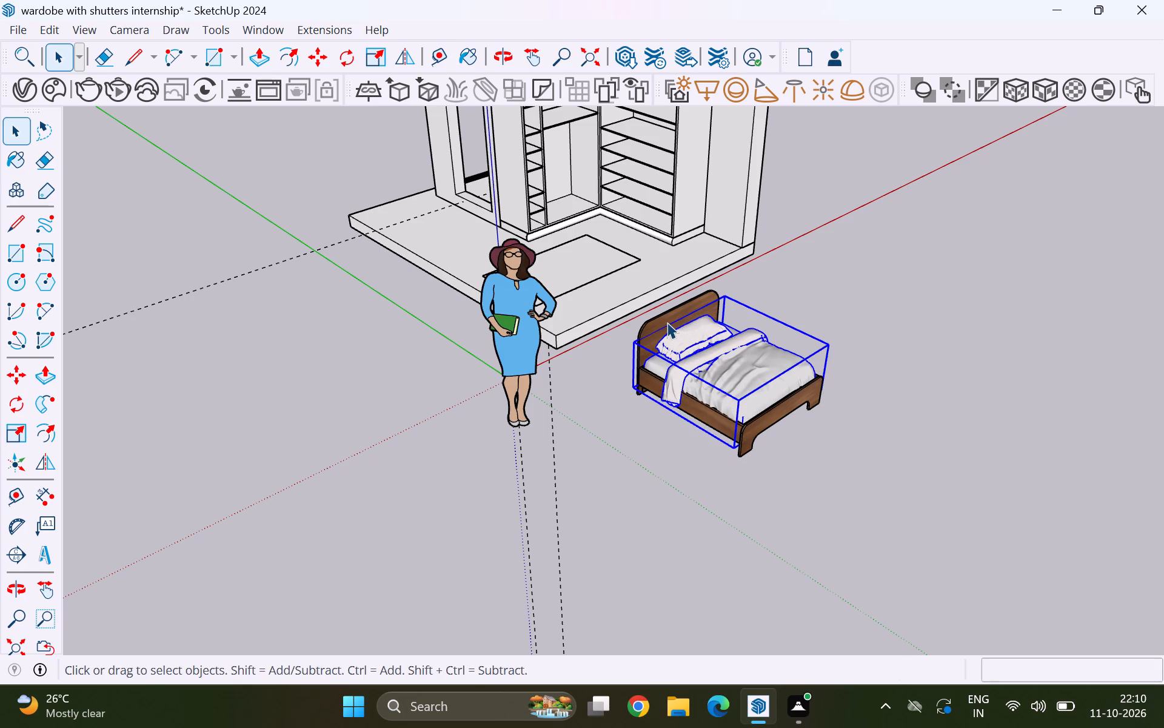
# Add the wooden bed frame to the selected bedding and make them one group.
pyautogui.scroll(15, 652, 344)
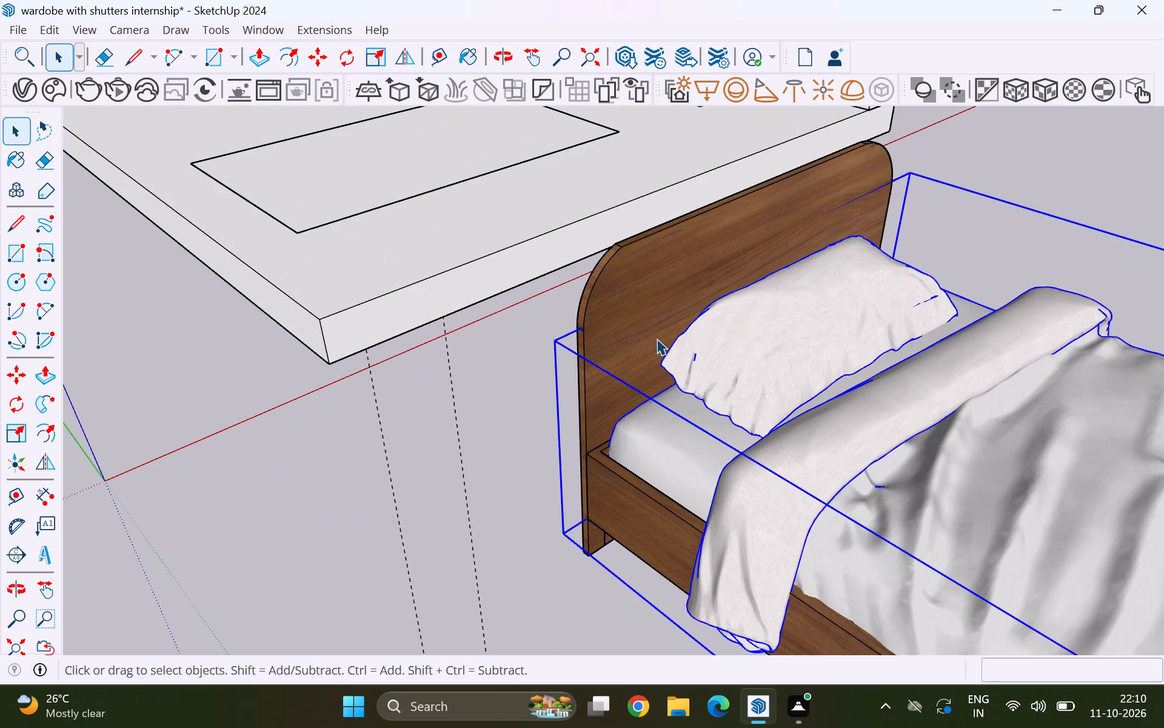
pyautogui.keyDown('shift'); pyautogui.click(646, 324); pyautogui.keyUp('shift')
pyautogui.rightClick(608, 312)
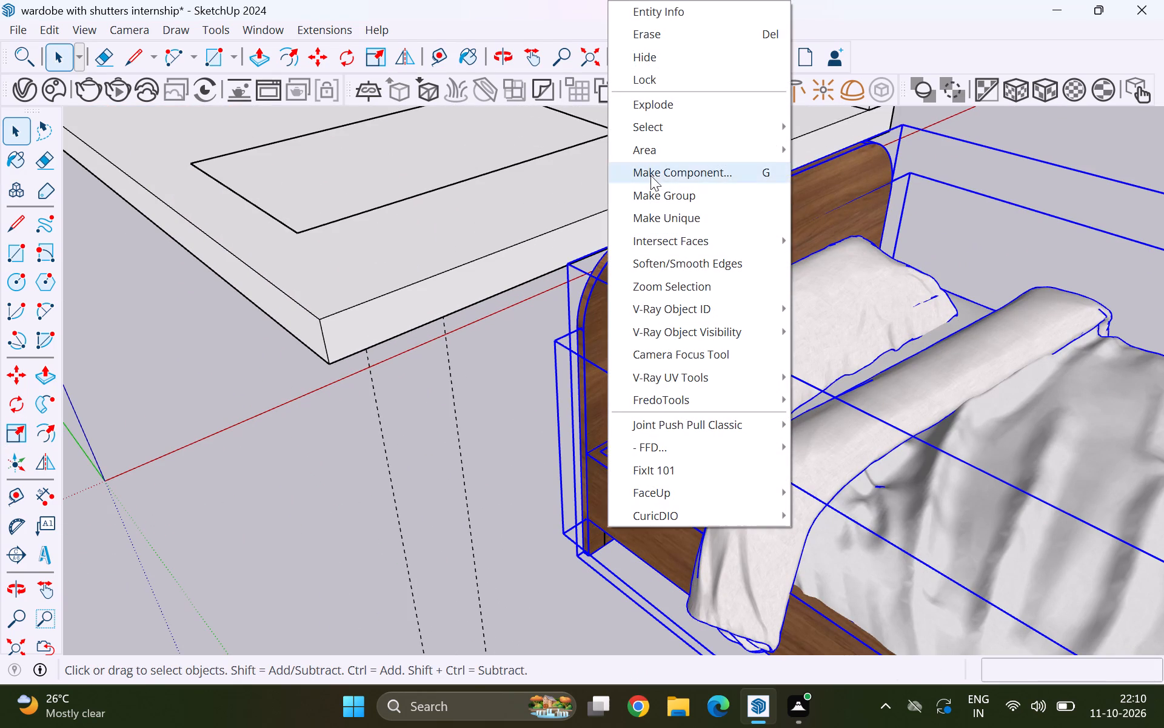
pyautogui.click(664, 195)
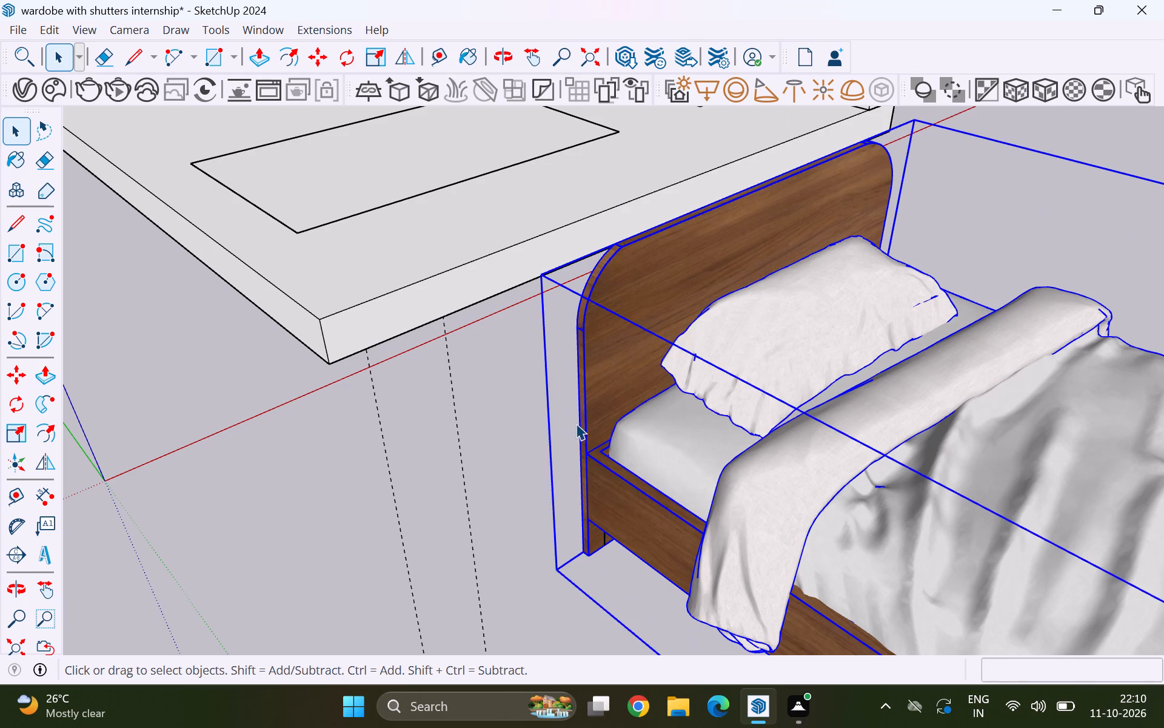
# Scale the bed group along its length (green axis) to 5', keeping the headboard end fixed.
pyautogui.scroll(-13, 577, 428)
pyautogui.moveTo(591, 523); pyautogui.dragTo(680, 522, button='middle')
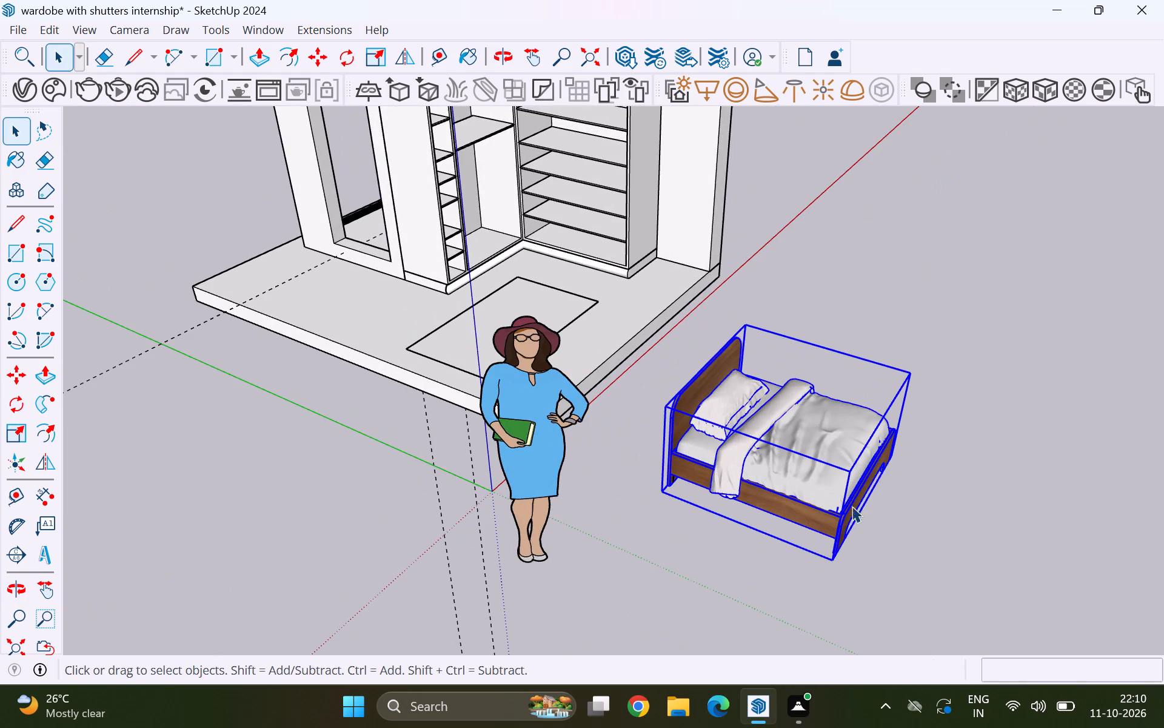
pyautogui.scroll(4, 868, 504)
pyautogui.press('s')
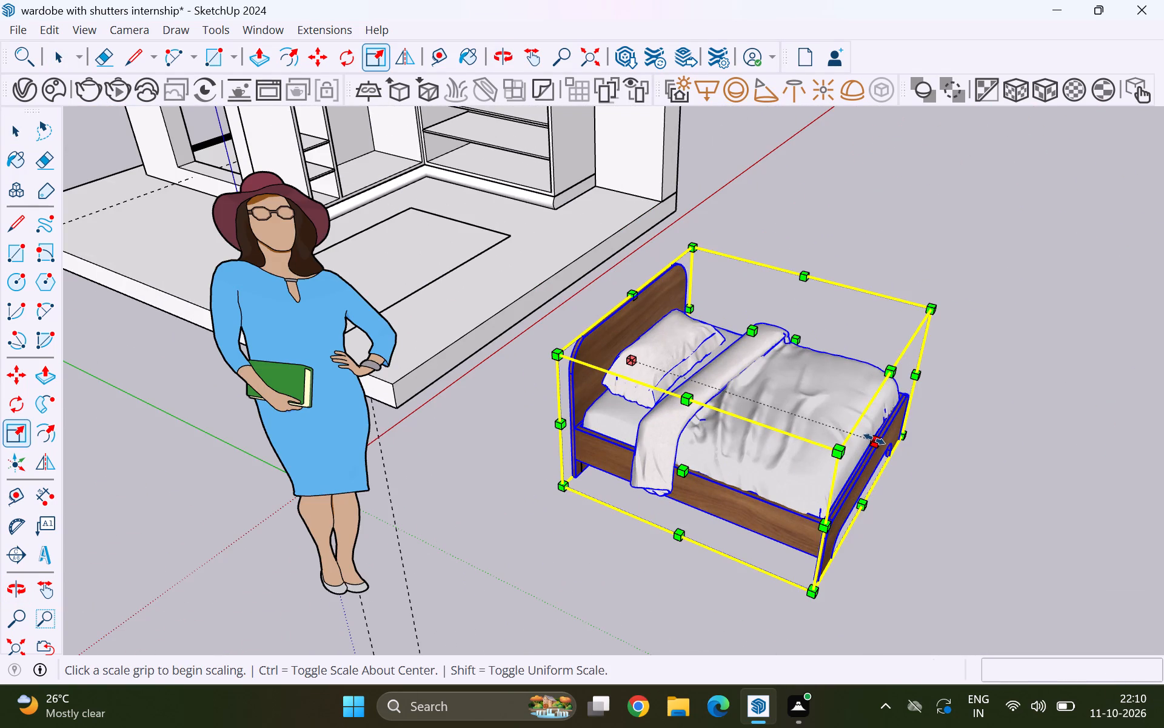
pyautogui.click(877, 441)
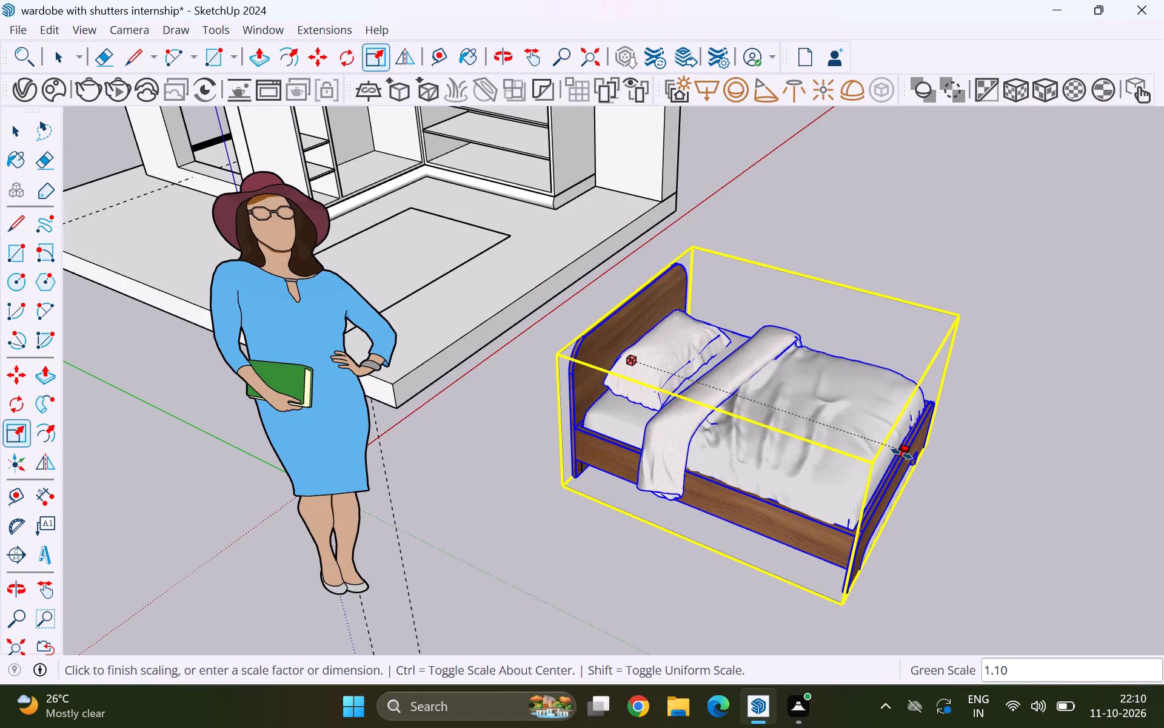
pyautogui.press('5')
pyautogui.press("'")
pyautogui.press('Return')
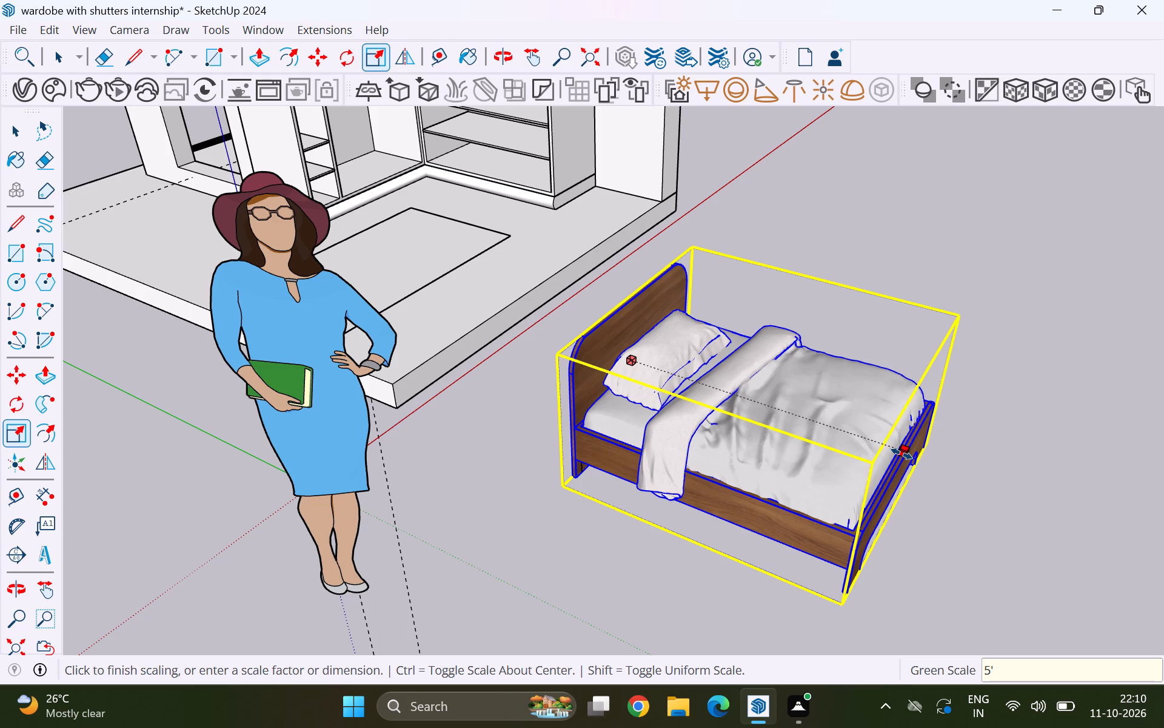
pyautogui.press('space')
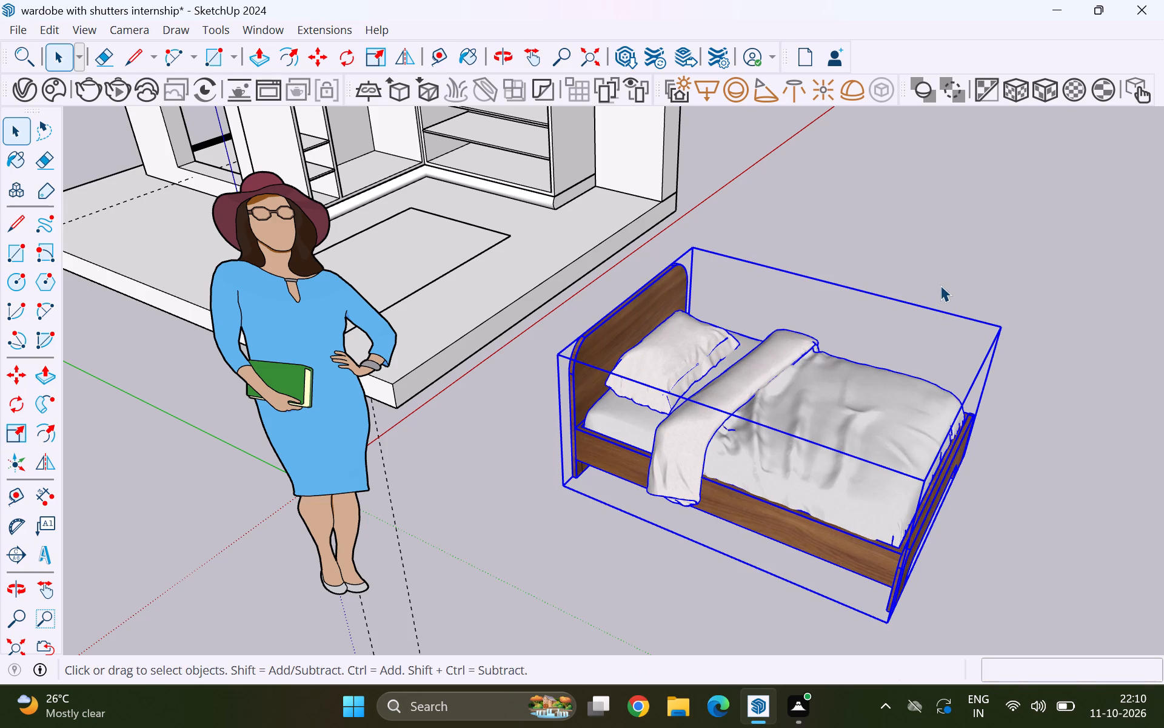
pyautogui.click(940, 285)
# Measure the bed's length along its long side, from the headboard leg to the footboard leg.
pyautogui.moveTo(683, 573); pyautogui.dragTo(753, 485, button='middle')
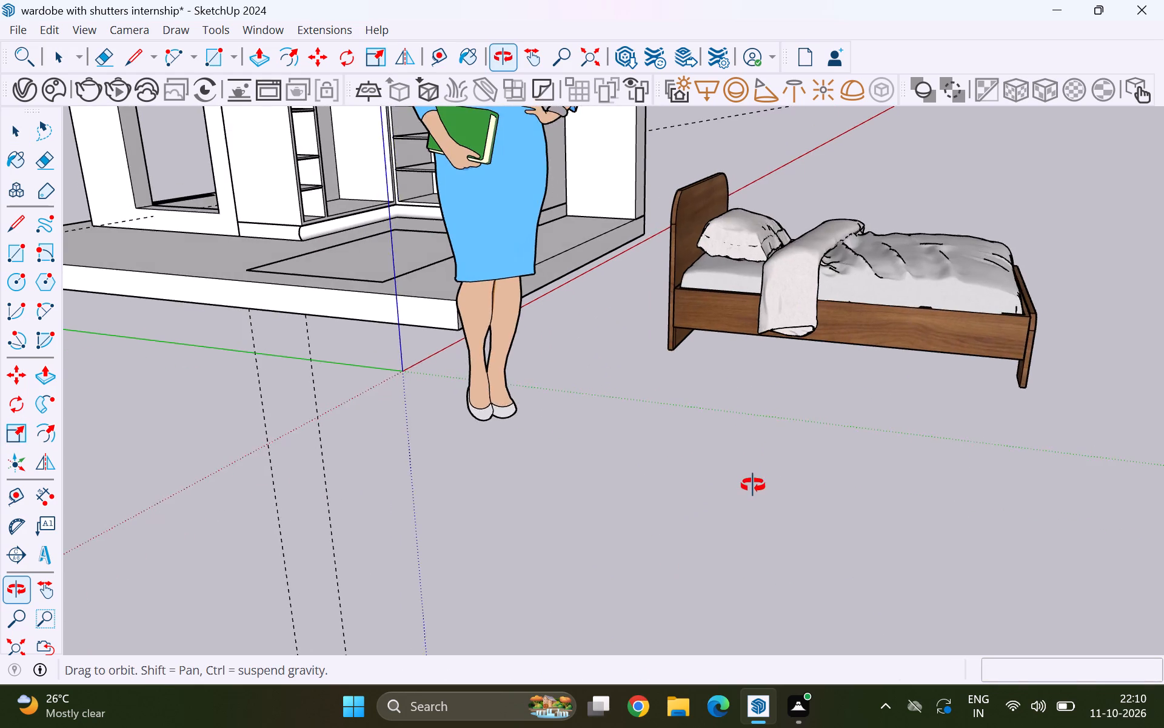
pyautogui.moveTo(753, 485); pyautogui.dragTo(726, 530, button='middle')
pyautogui.scroll(1, 743, 496)
pyautogui.scroll(4, 663, 436)
pyautogui.press('t')
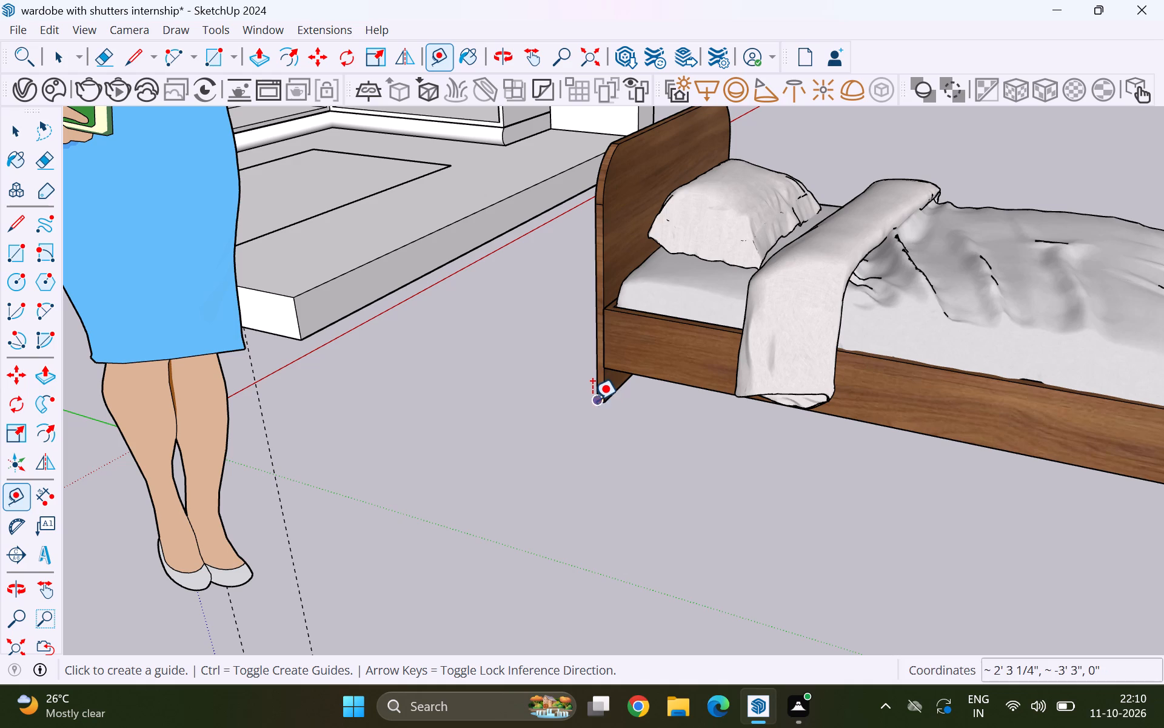
pyautogui.moveTo(592, 400); pyautogui.dragTo(598, 405)
pyautogui.scroll(-4, 681, 460)
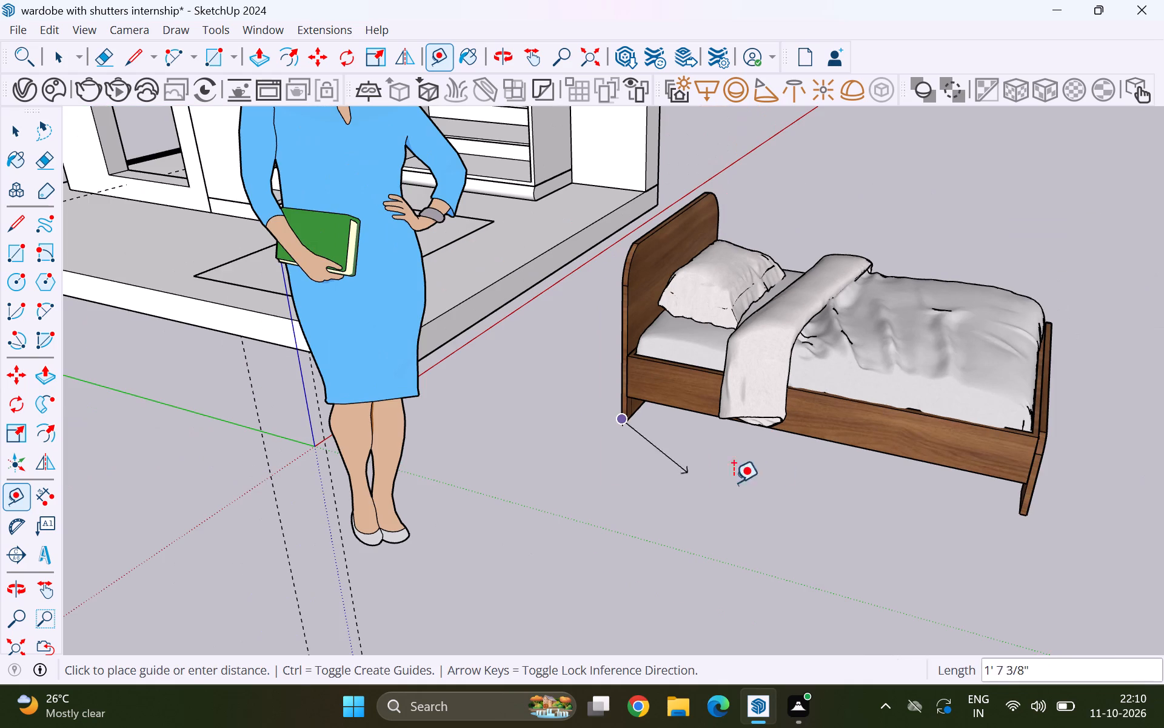
pyautogui.scroll(7, 1018, 511)
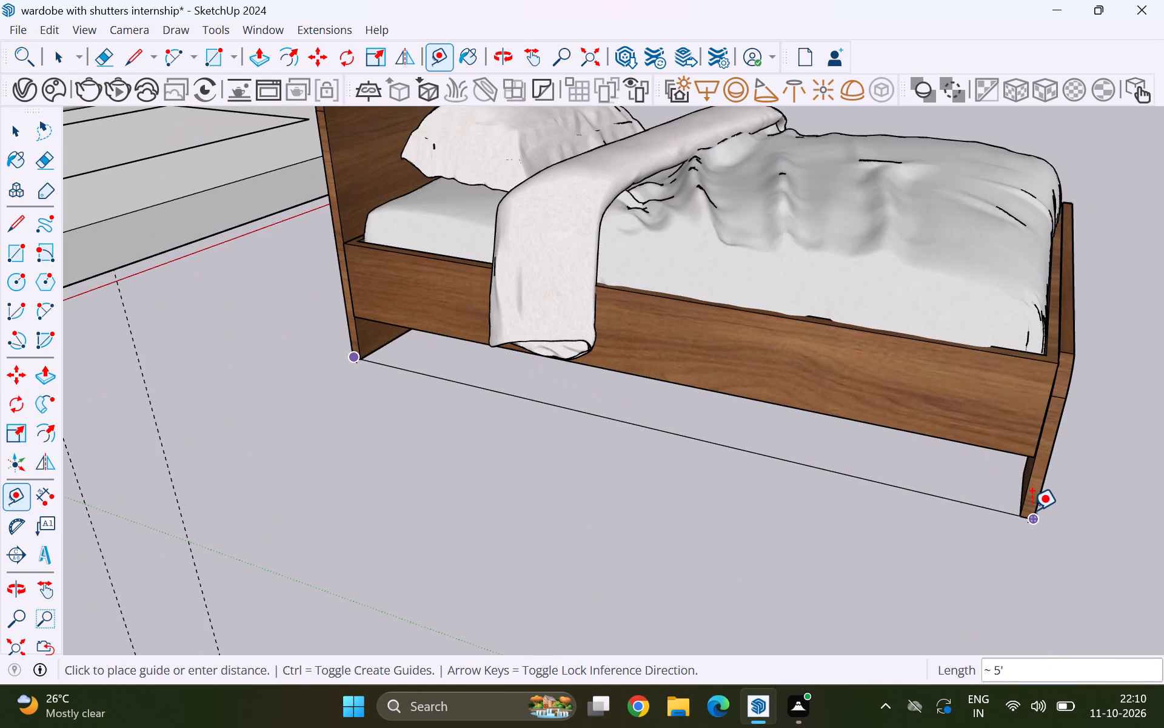
pyautogui.press('space')
# Measure the headboard's width along its bottom edge, from corner to corner.
pyautogui.scroll(-4, 758, 487)
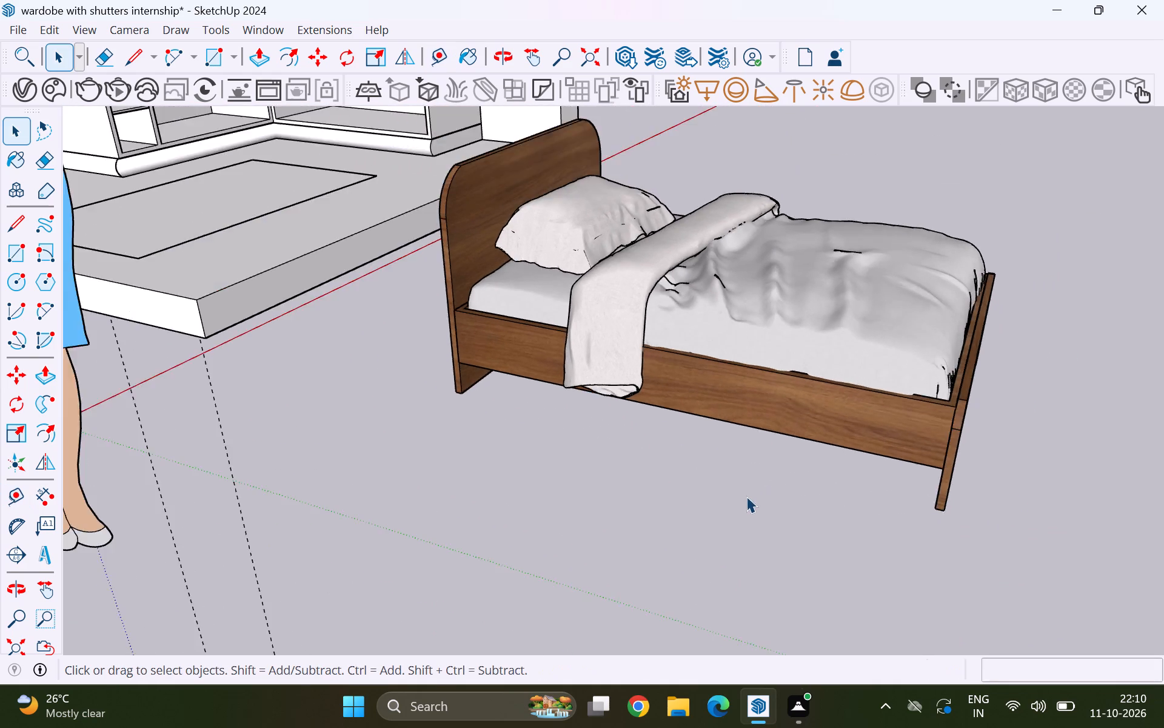
pyautogui.scroll(-5, 746, 496)
pyautogui.moveTo(436, 413); pyautogui.dragTo(829, 489, button='middle')
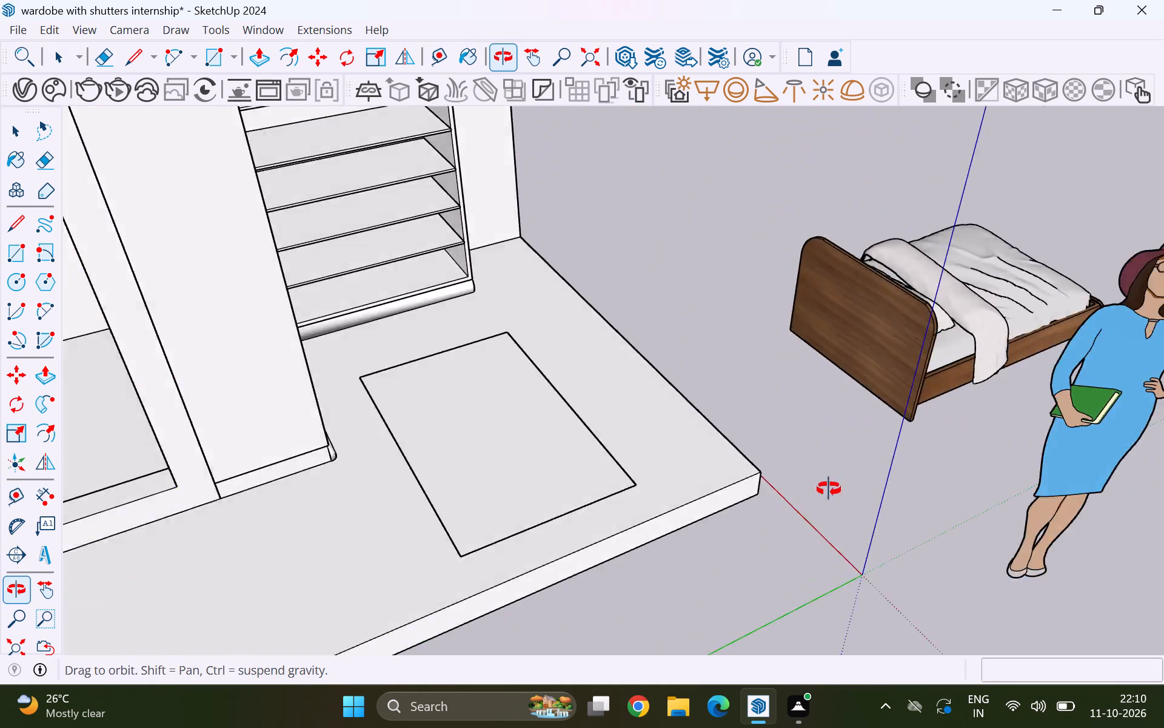
pyautogui.moveTo(829, 489); pyautogui.dragTo(914, 487, button='middle')
pyautogui.scroll(14, 897, 276)
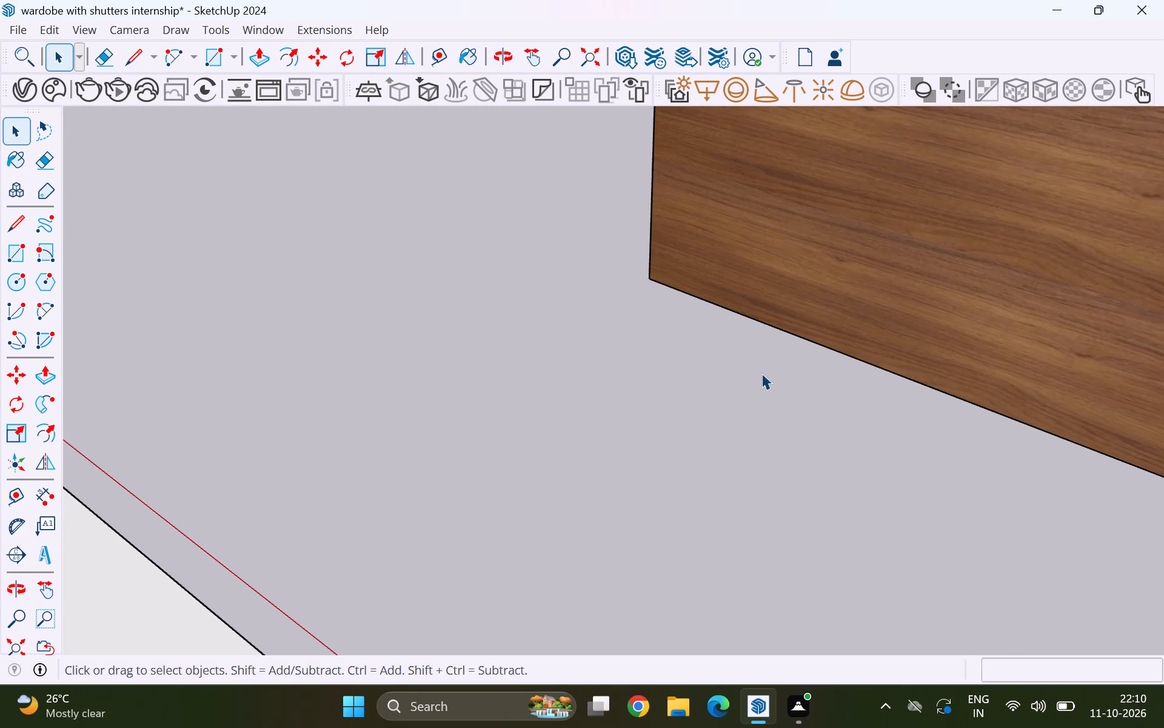
pyautogui.press('t')
pyautogui.click(656, 280)
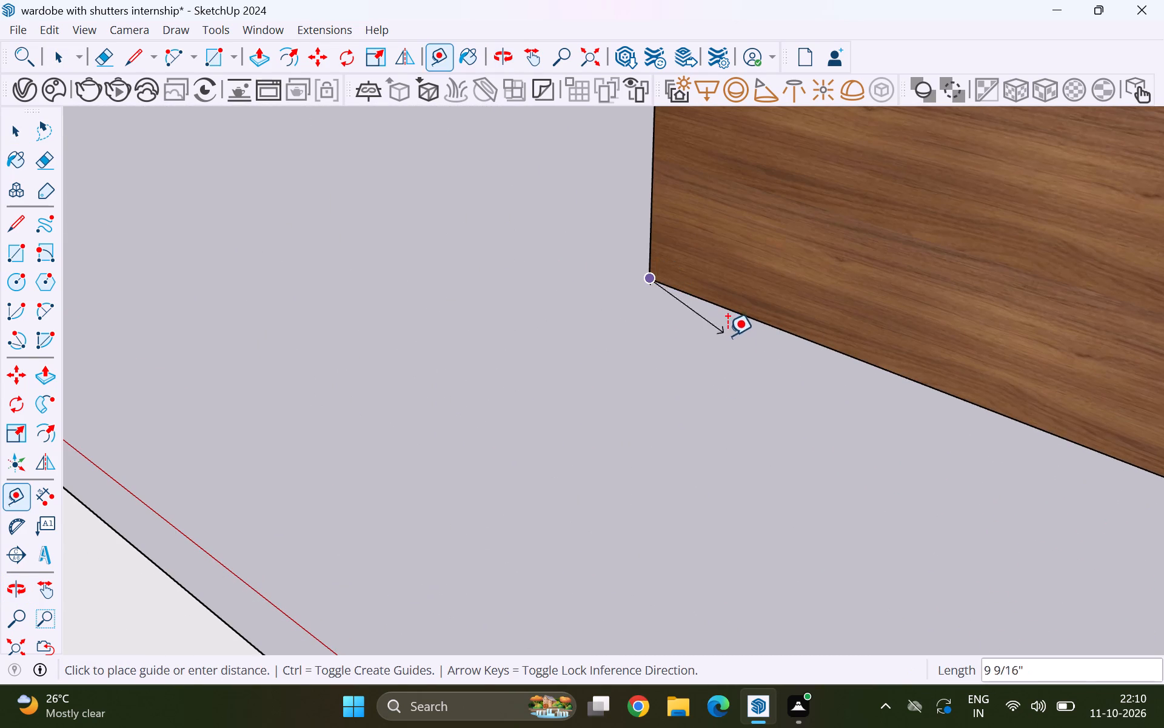
pyautogui.scroll(-7, 729, 363)
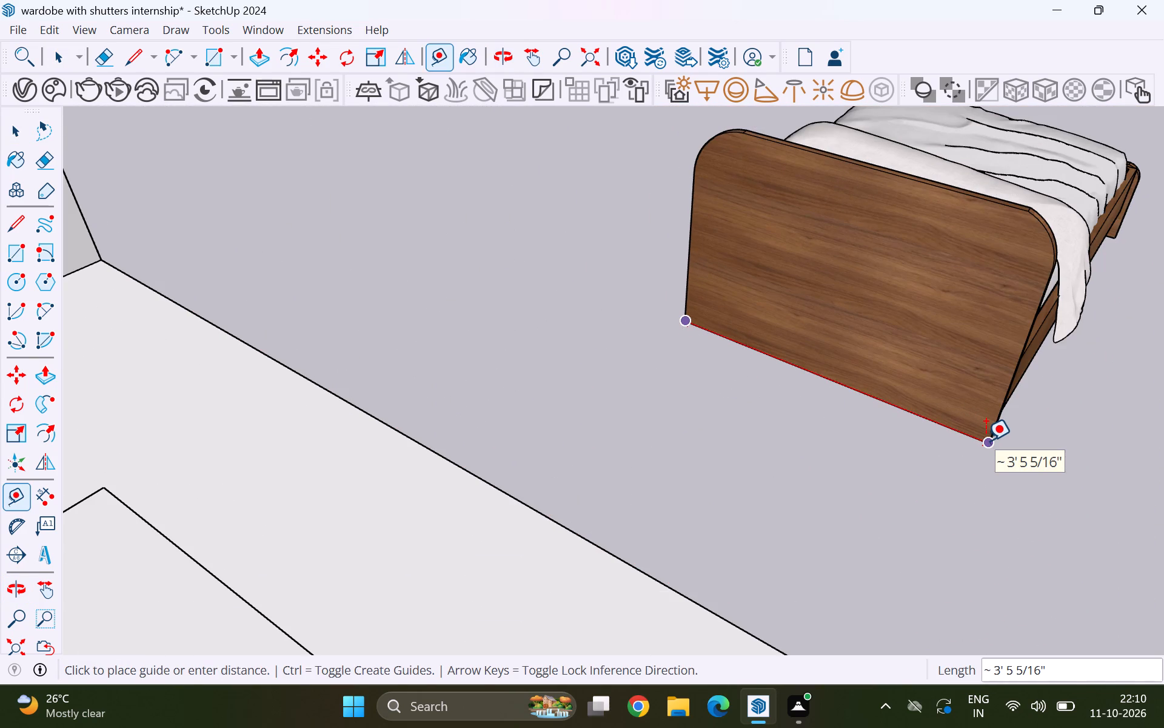
pyautogui.press('space')
# Scale the bed group across its width (red axis) to 3', keeping the opposite side fixed.
pyautogui.scroll(-5, 772, 388)
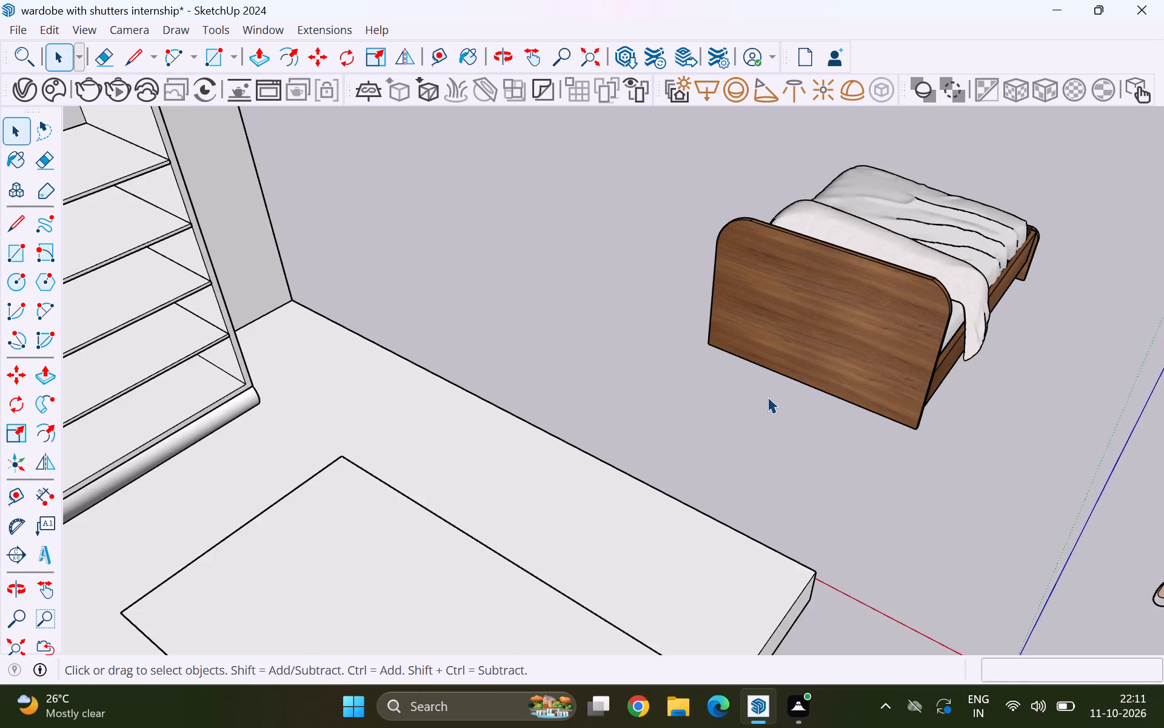
pyautogui.scroll(-4, 763, 401)
pyautogui.moveTo(889, 439); pyautogui.dragTo(704, 391, button='middle')
pyautogui.scroll(-4, 624, 339)
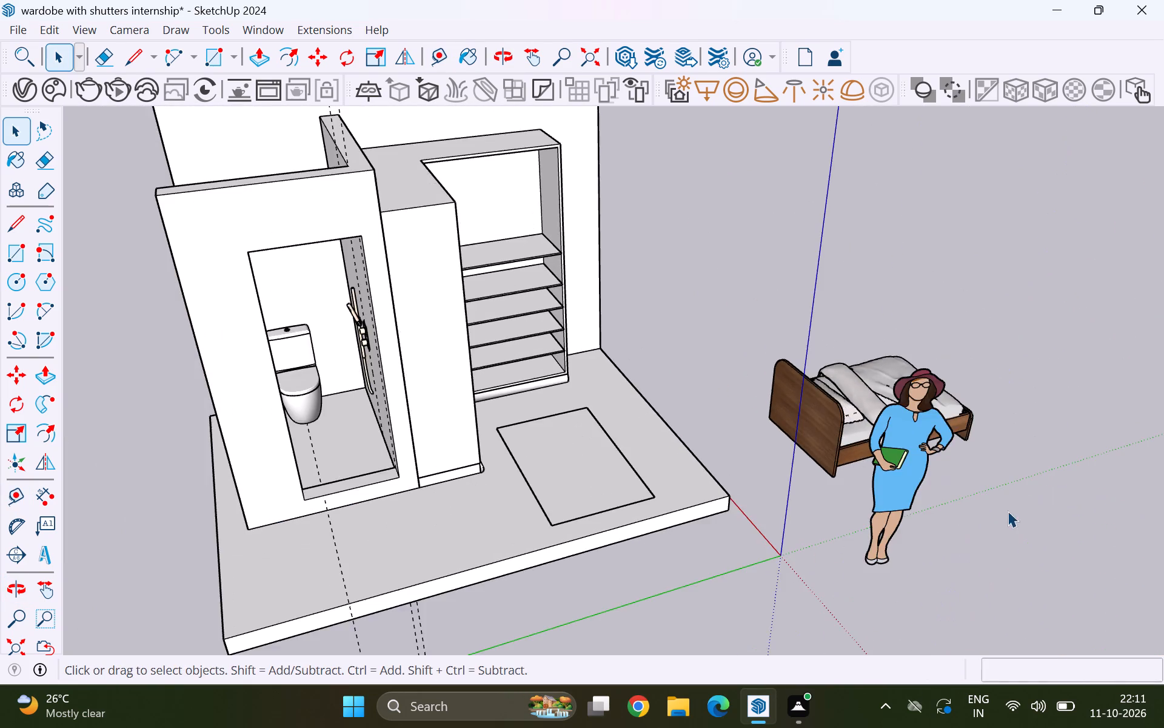
pyautogui.moveTo(992, 509); pyautogui.dragTo(739, 466, button='middle')
pyautogui.scroll(5, 846, 516)
pyautogui.click(846, 516)
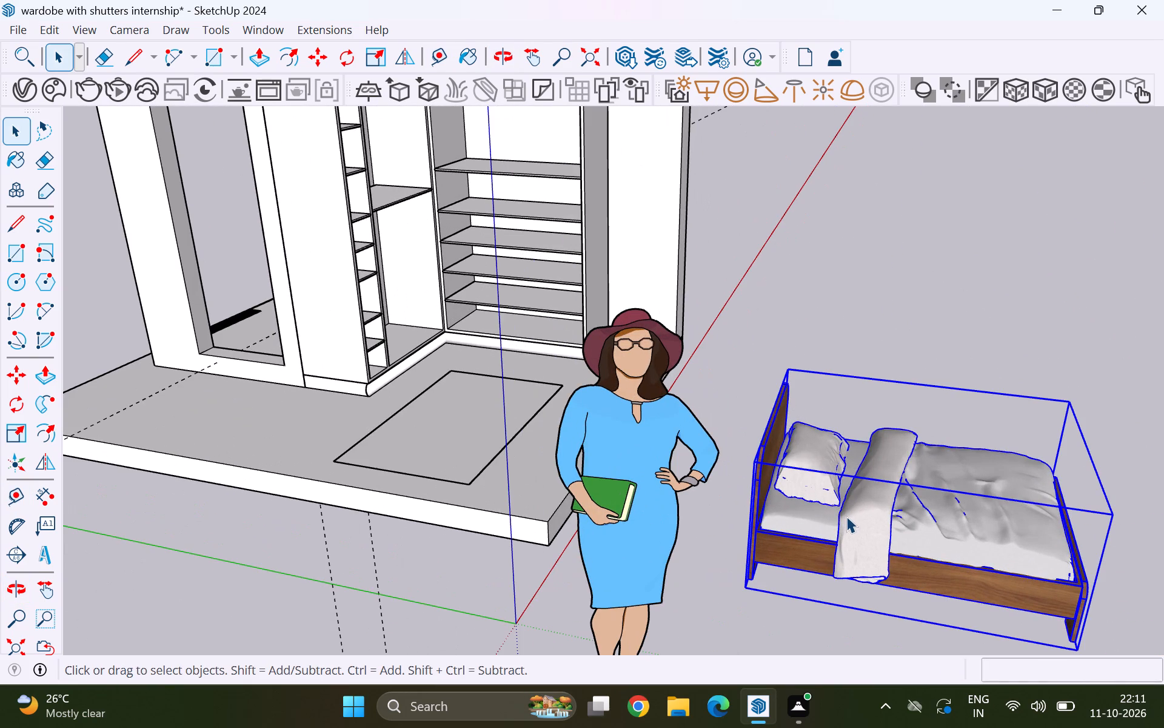
pyautogui.press('s')
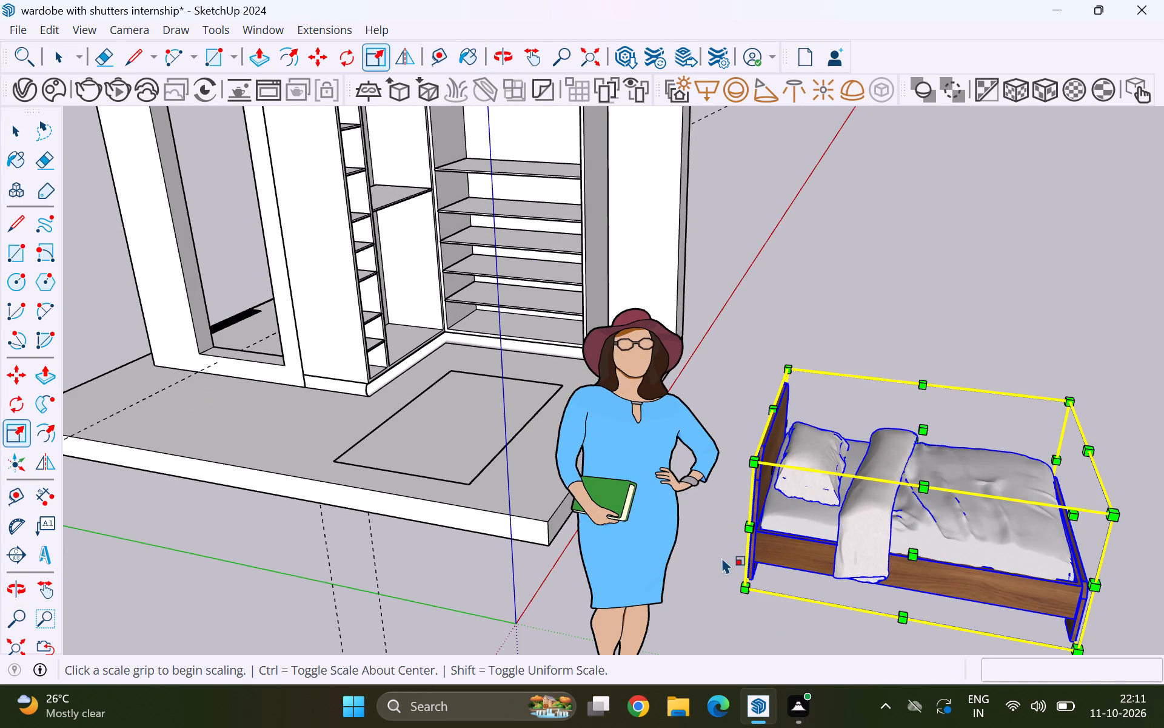
pyautogui.scroll(1, 722, 558)
pyautogui.moveTo(722, 558); pyautogui.dragTo(723, 578, button='middle')
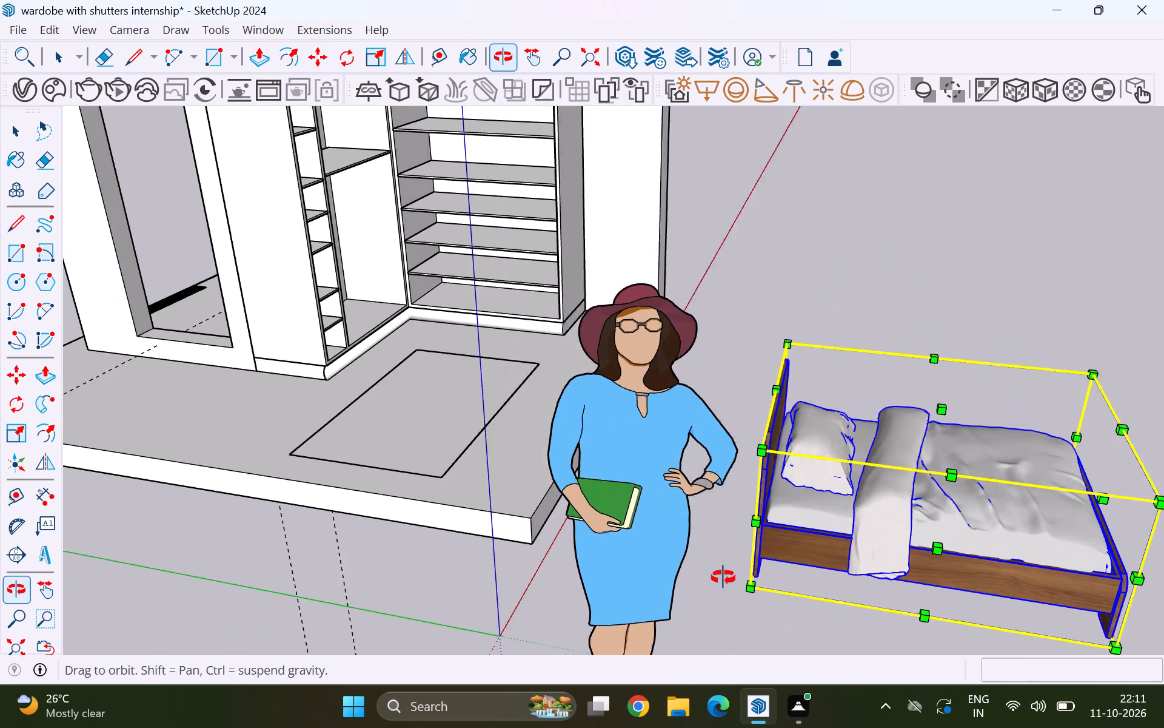
pyautogui.moveTo(723, 578); pyautogui.dragTo(723, 577, button='middle')
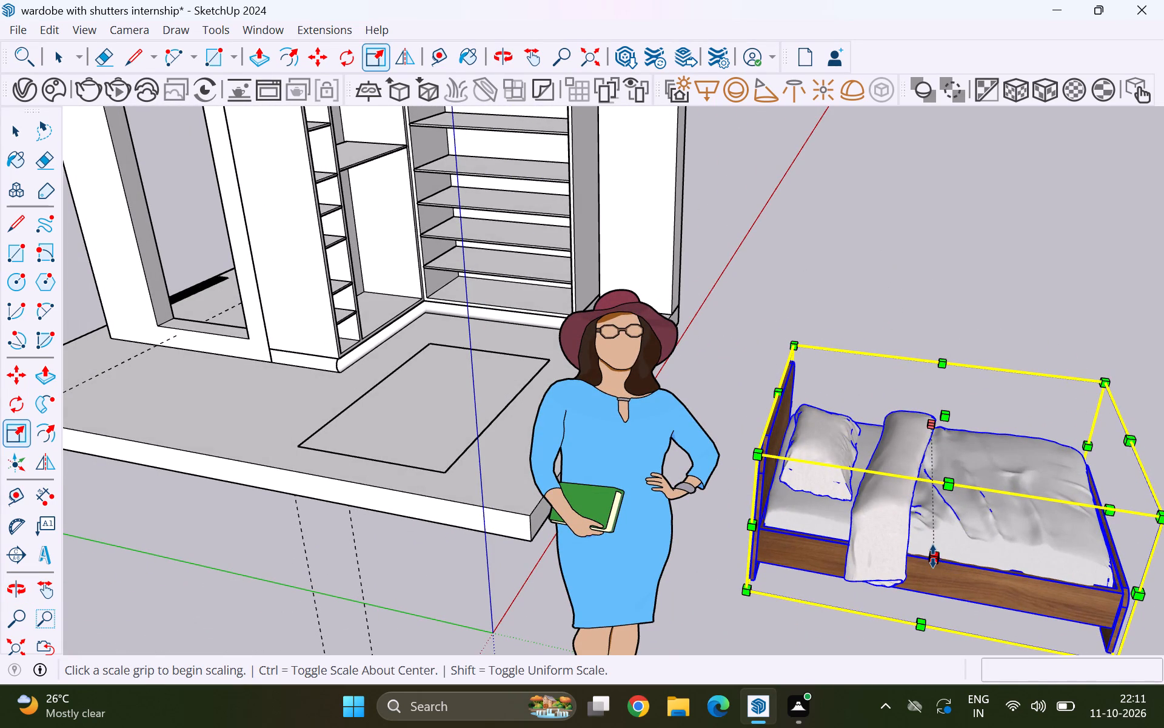
pyautogui.click(936, 558)
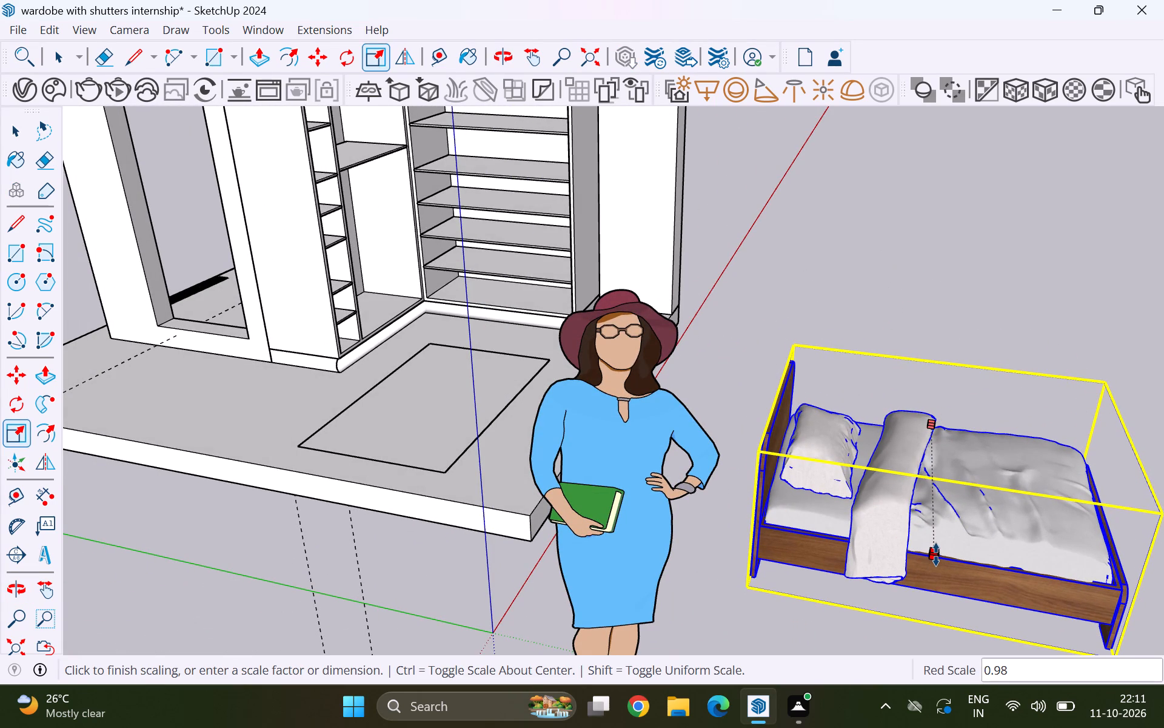
pyautogui.press('3')
pyautogui.press("'")
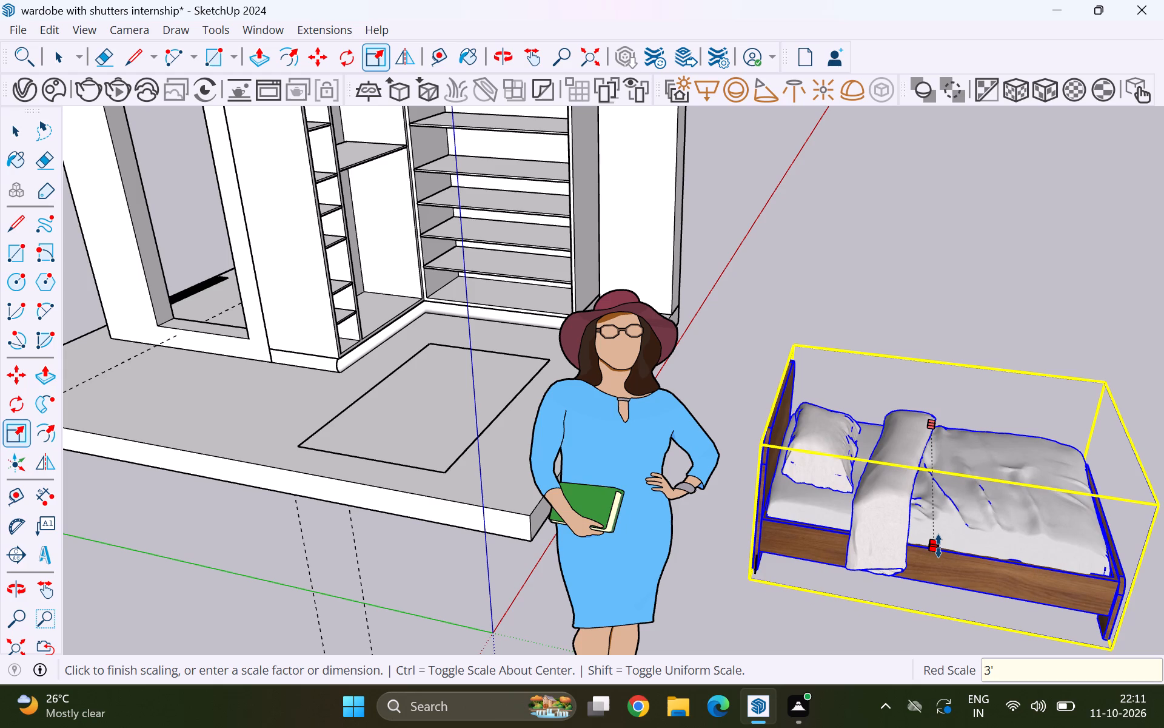
pyautogui.press('Return')
pyautogui.press('space')
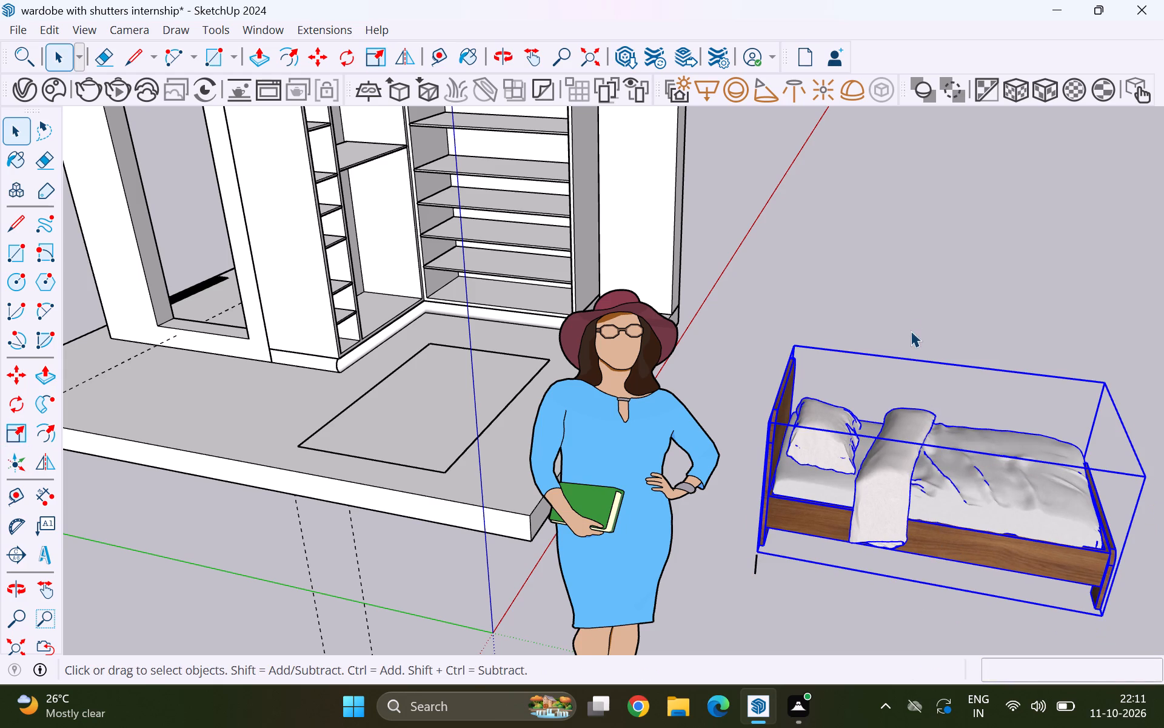
pyautogui.click(909, 314)
# Delete the short stray line lying on the ground beside the bed's headboard end.
pyautogui.moveTo(986, 534); pyautogui.dragTo(903, 545, button='middle')
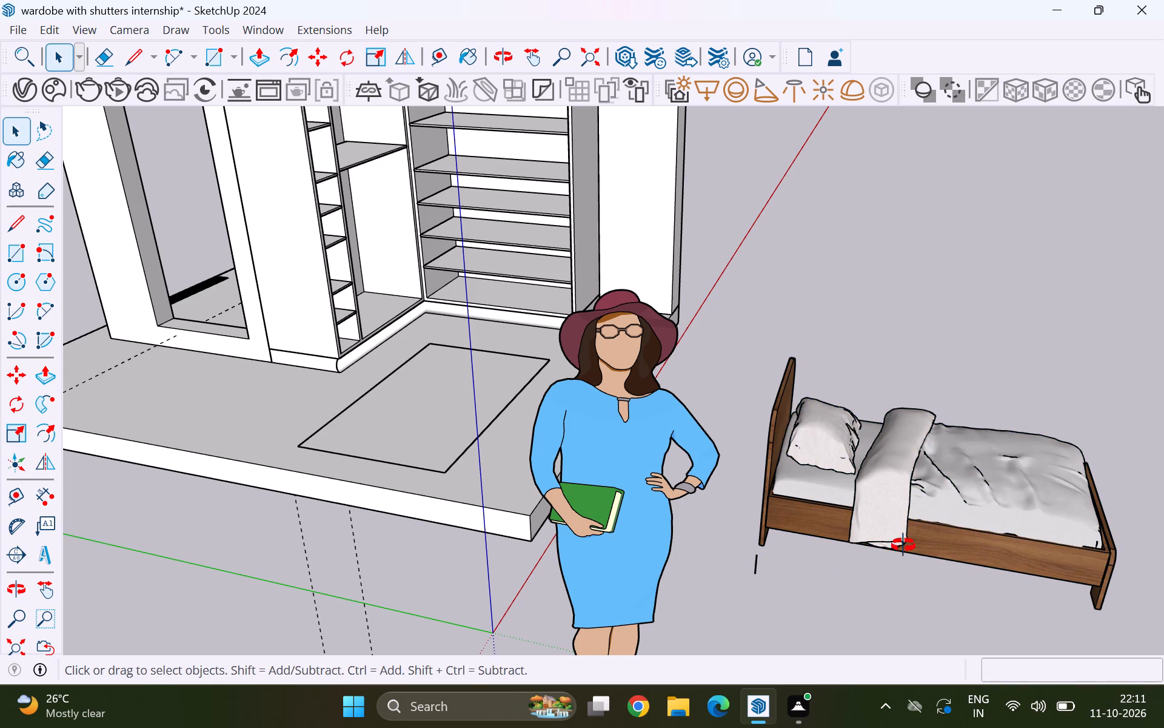
pyautogui.moveTo(903, 545); pyautogui.dragTo(780, 567, button='middle')
pyautogui.scroll(12, 509, 590)
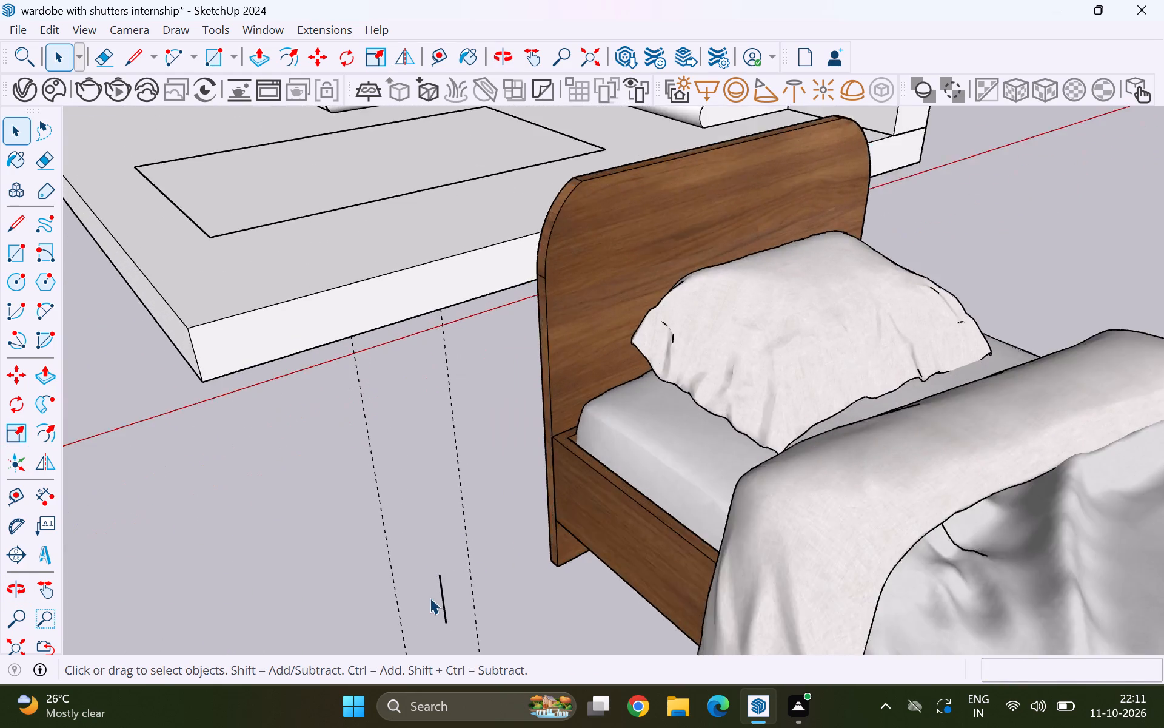
pyautogui.scroll(4, 430, 598)
pyautogui.click(450, 590)
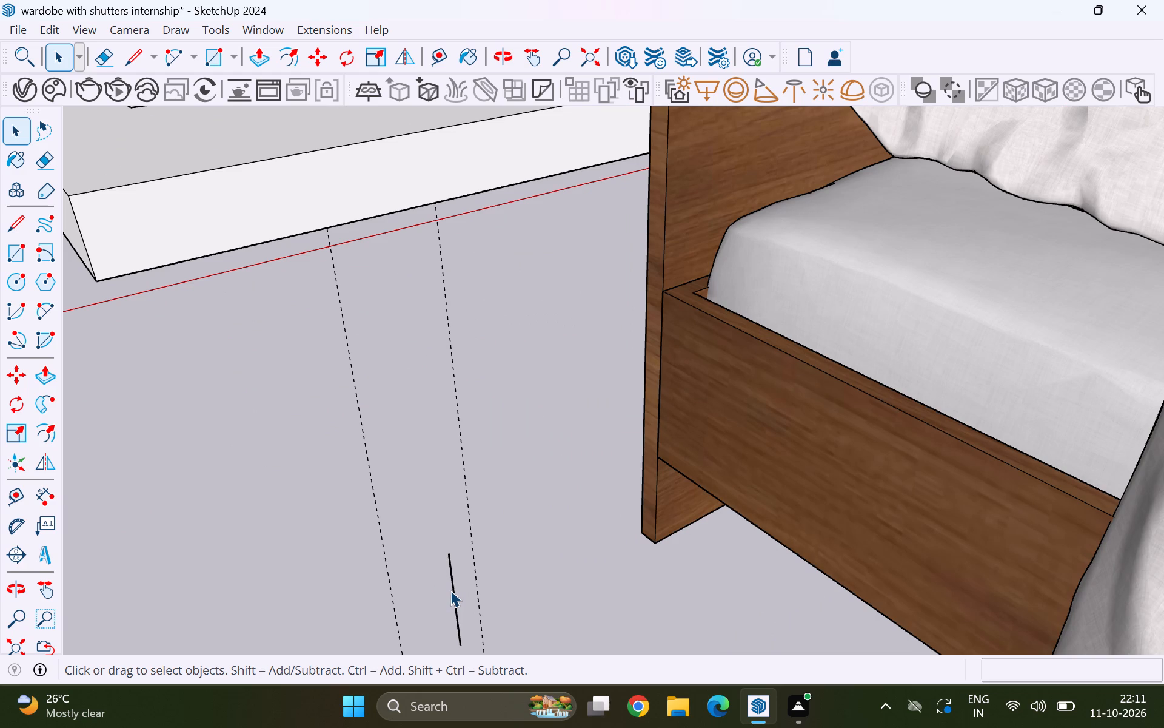
pyautogui.click(450, 590)
pyautogui.press('Delete')
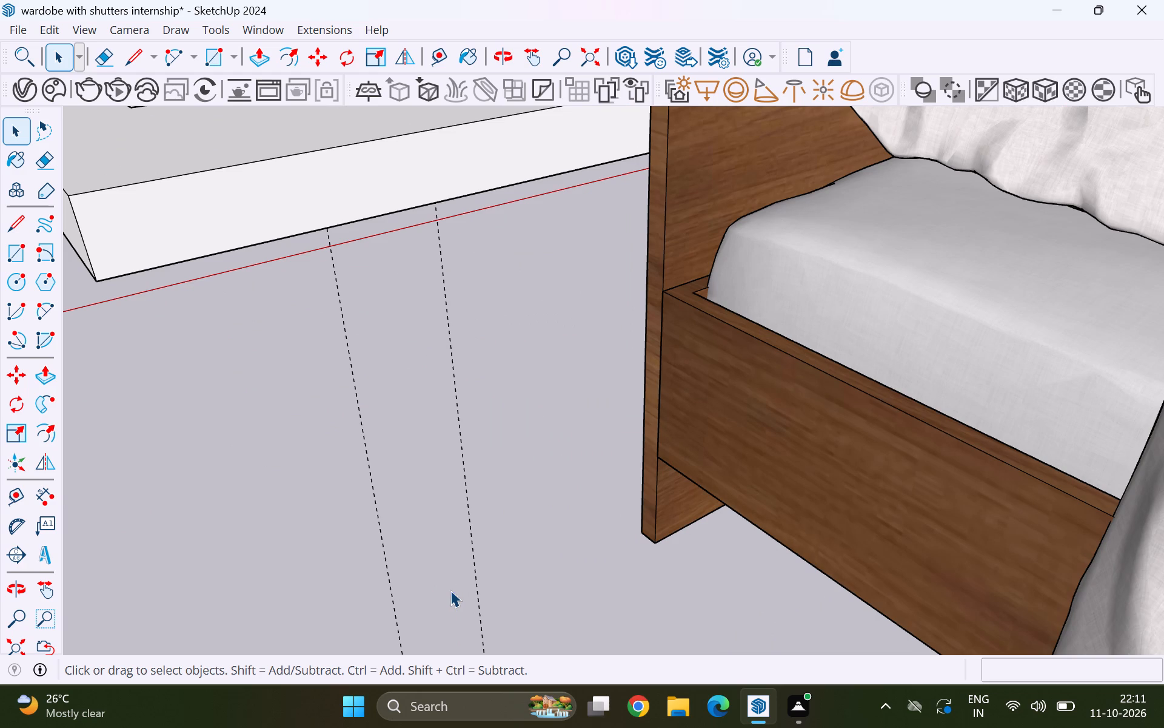
# Measure the width of the resized bed's headboard along its bottom edge, from corner to corner.
pyautogui.scroll(-20, 464, 468)
pyautogui.scroll(-2, 464, 468)
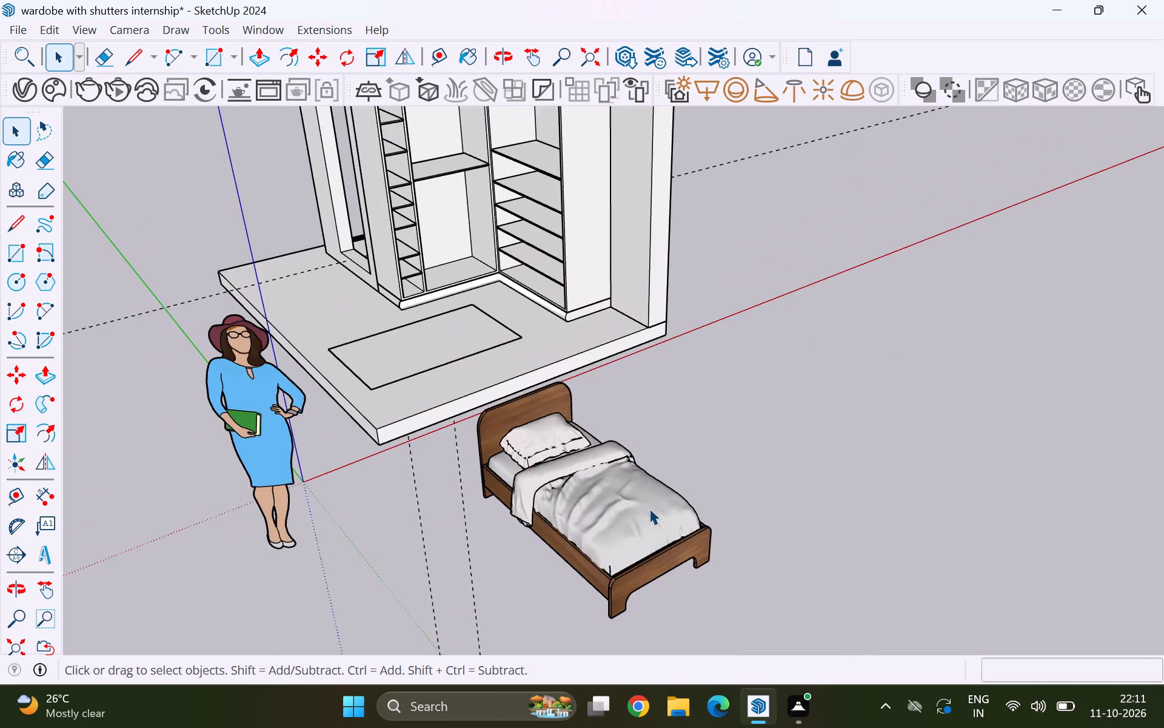
pyautogui.moveTo(649, 508); pyautogui.dragTo(142, 511, button='middle')
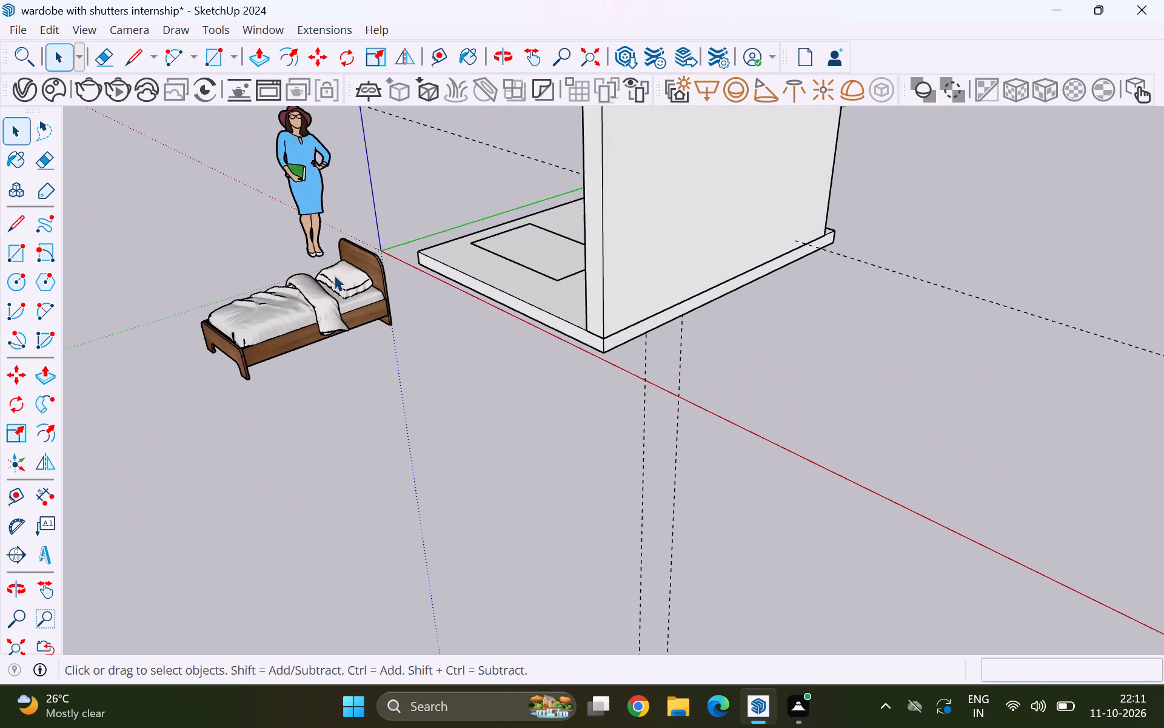
pyautogui.scroll(5, 294, 318)
pyautogui.scroll(5, 1117, 727)
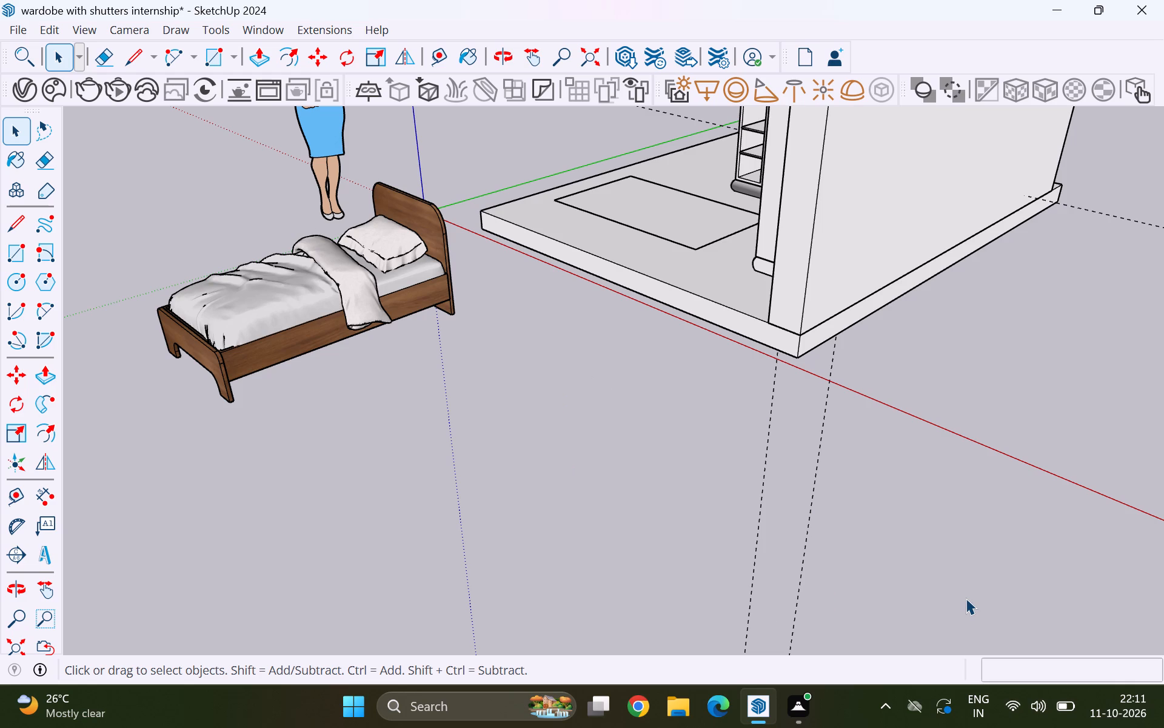
pyautogui.scroll(4, 172, 243)
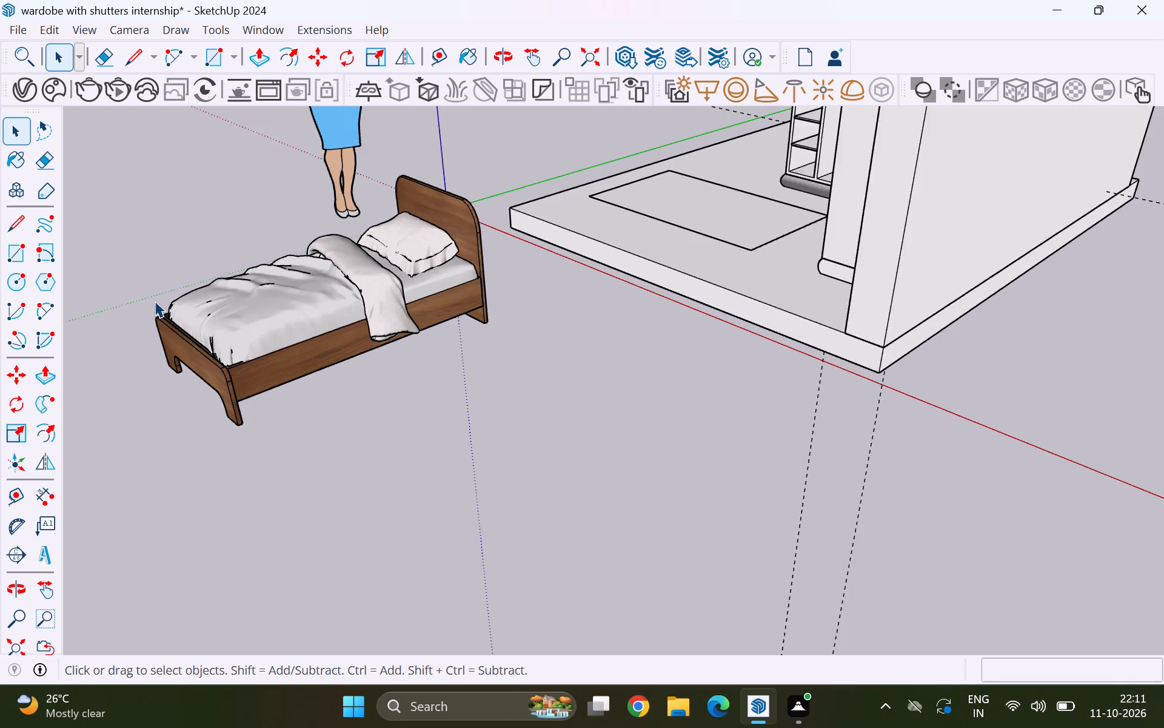
pyautogui.scroll(2, 155, 301)
pyautogui.scroll(4, 212, 349)
pyautogui.scroll(11, 329, 422)
pyautogui.scroll(11, 246, 394)
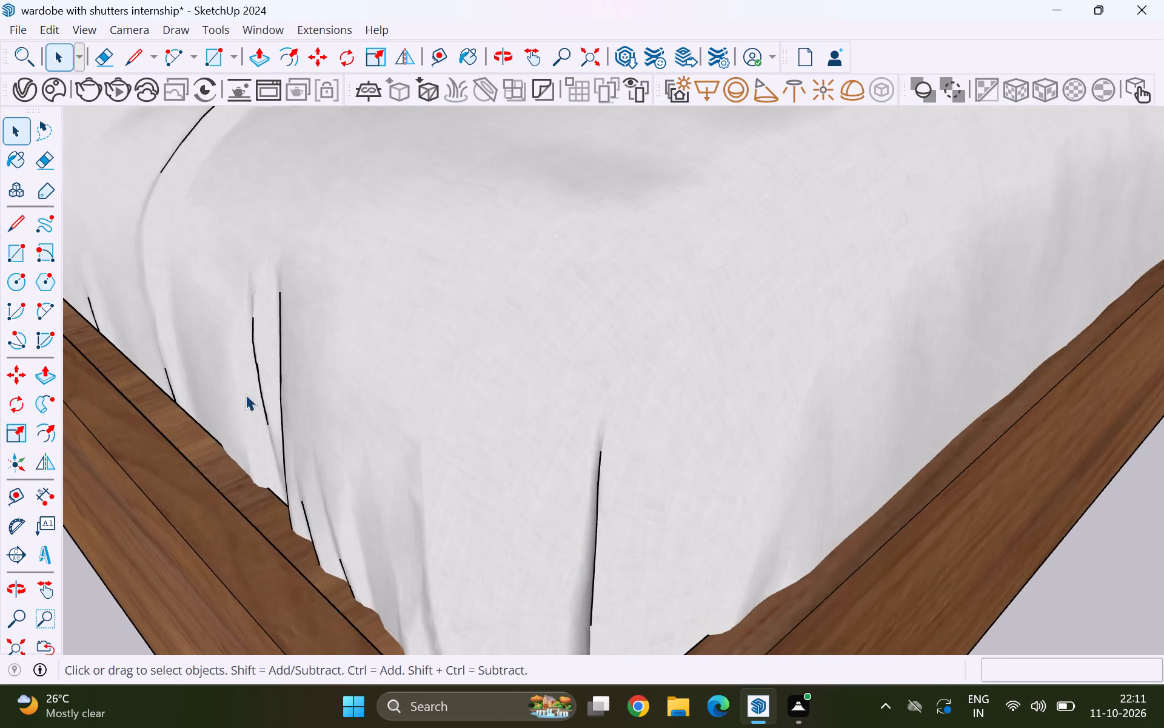
pyautogui.click(261, 364)
pyautogui.scroll(-9, 272, 380)
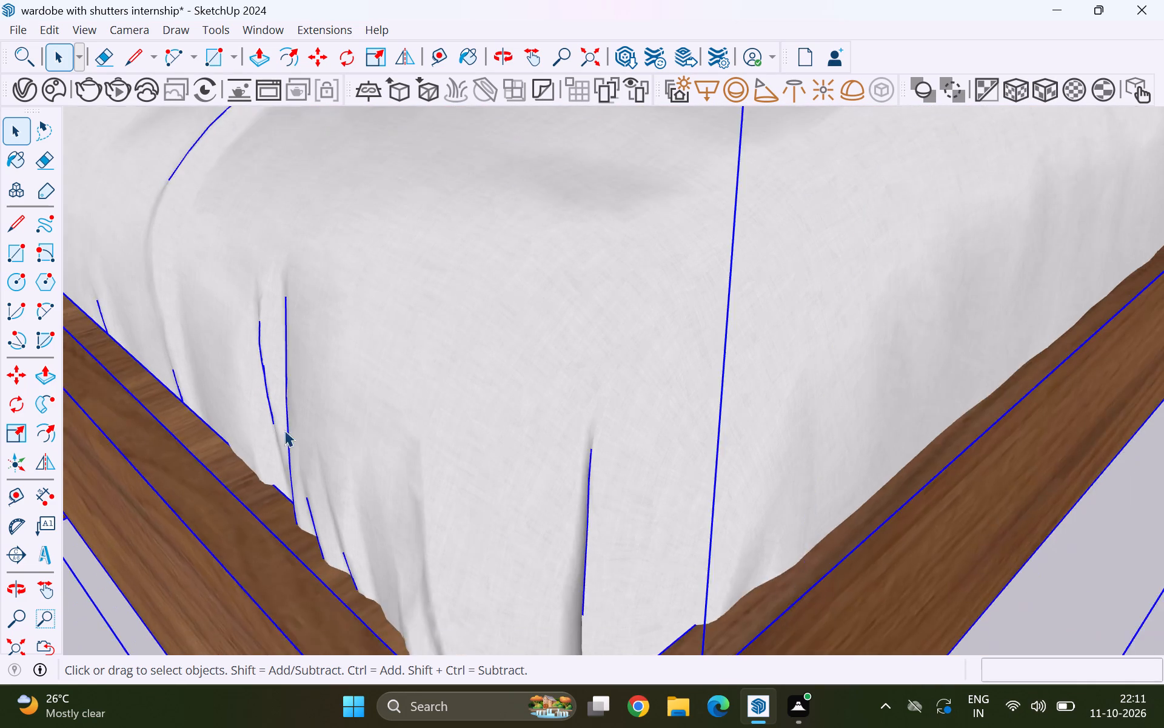
pyautogui.scroll(-20, 284, 430)
pyautogui.scroll(-2, 284, 430)
pyautogui.moveTo(769, 329); pyautogui.dragTo(581, 374, button='middle')
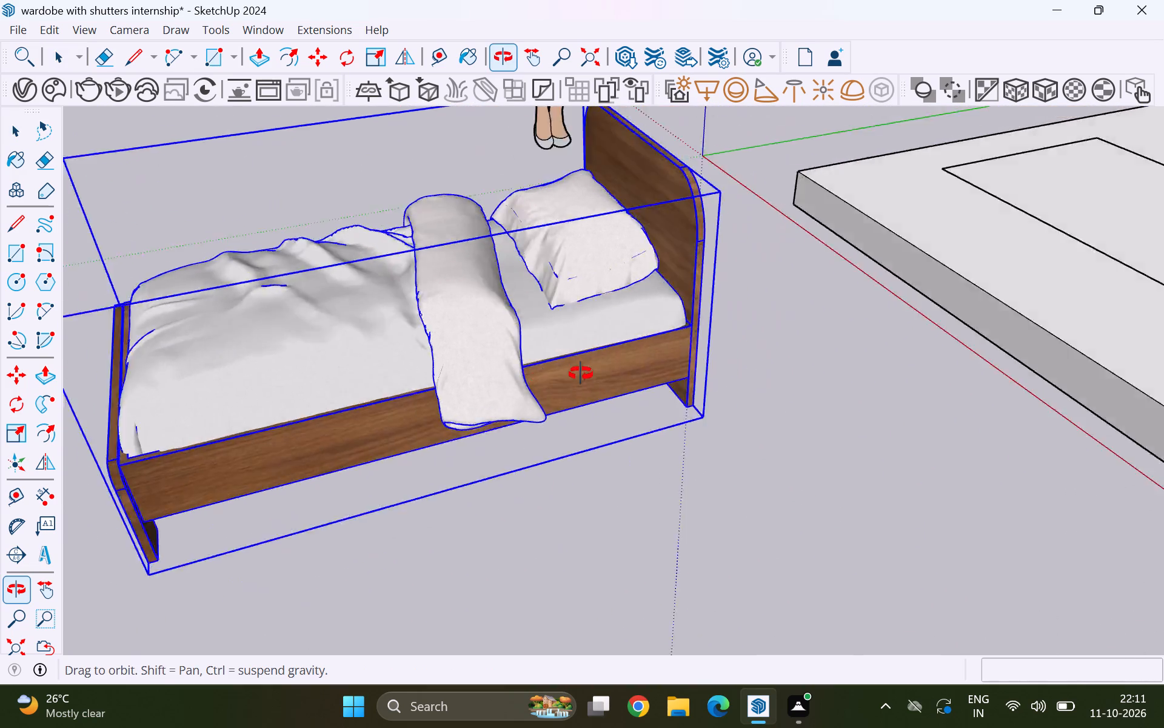
pyautogui.moveTo(581, 374); pyautogui.dragTo(110, 451, button='middle')
pyautogui.scroll(13, 360, 356)
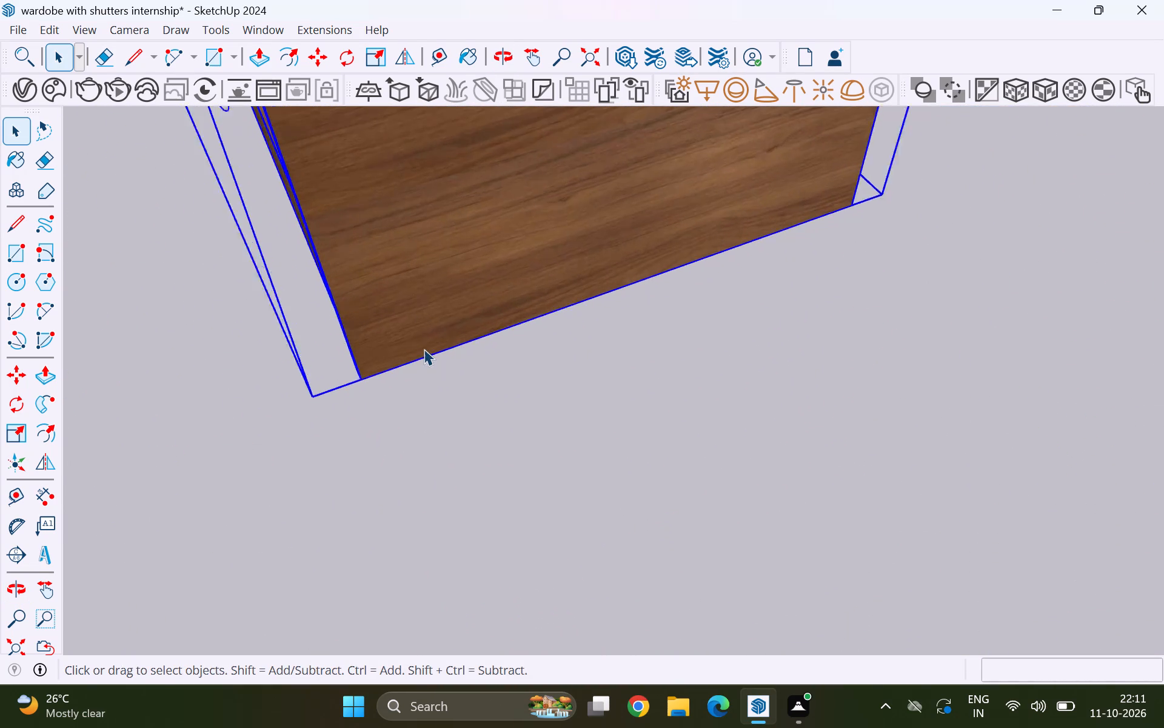
pyautogui.scroll(2, 424, 349)
pyautogui.scroll(5, 395, 396)
pyautogui.press('t')
pyautogui.click(282, 391)
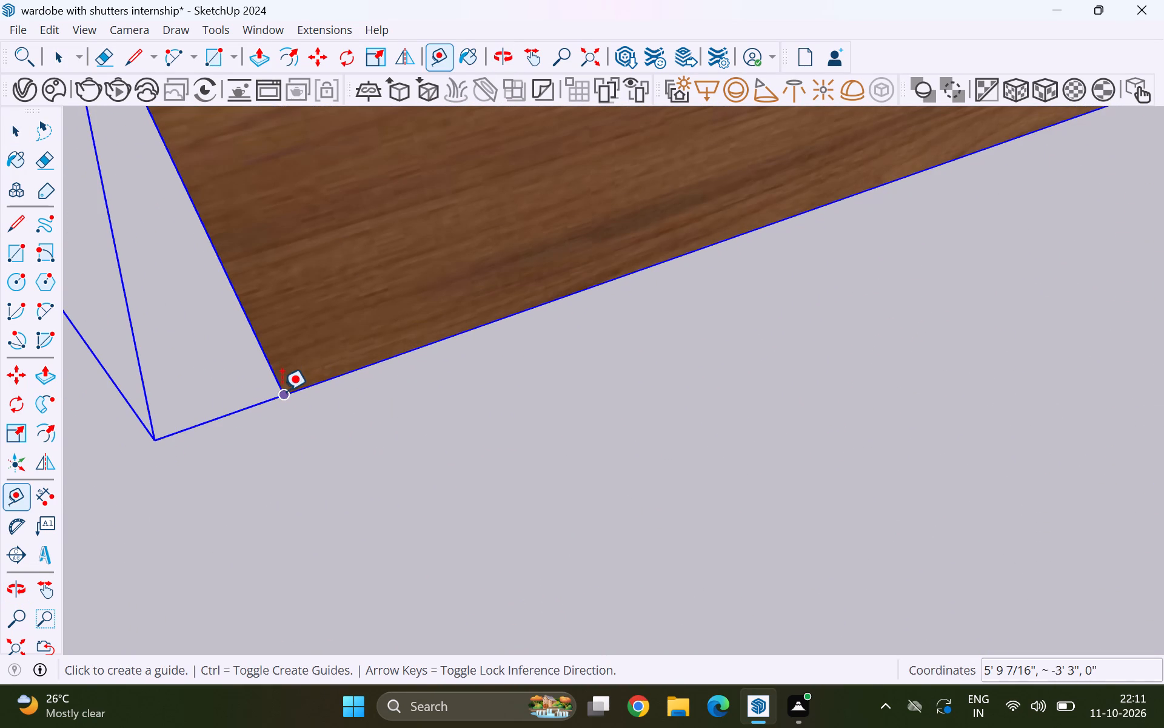
pyautogui.scroll(-16, 282, 436)
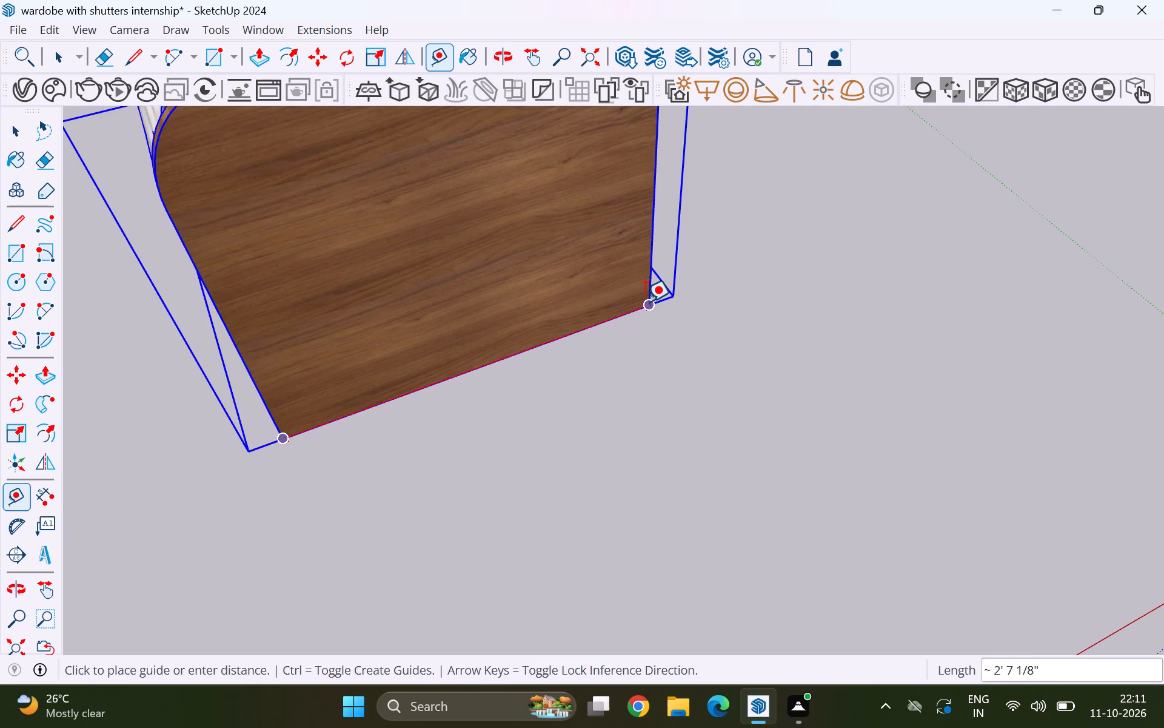
pyautogui.scroll(10, 648, 300)
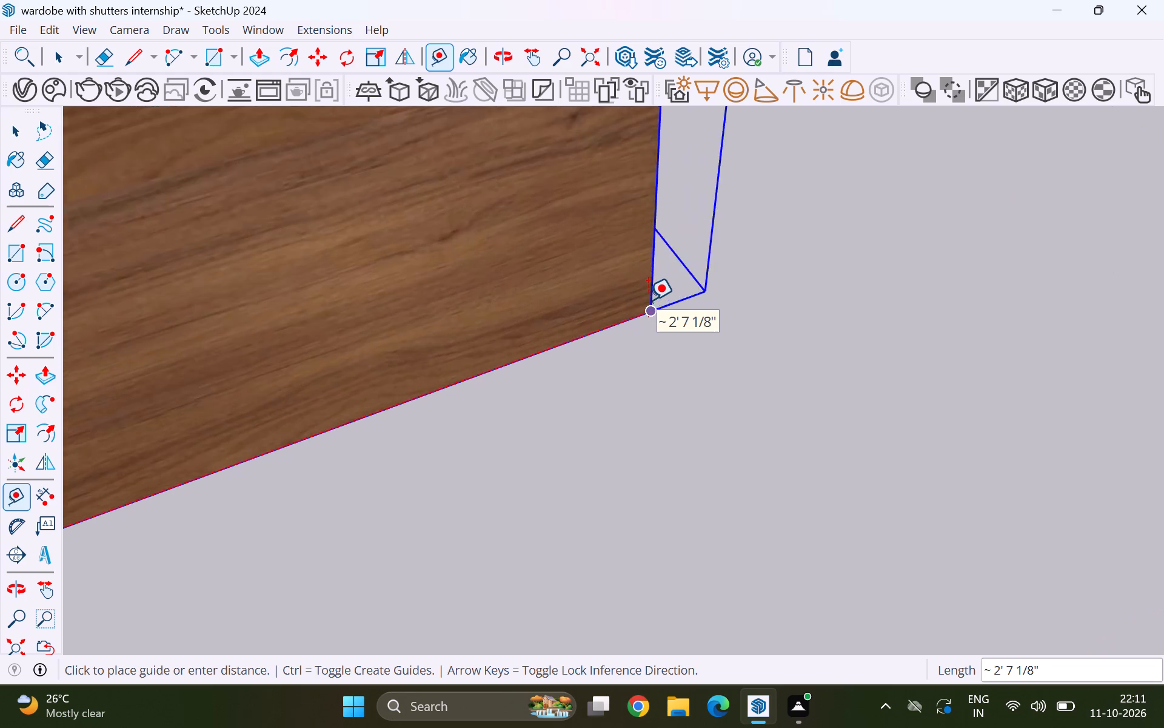
pyautogui.scroll(12, 648, 300)
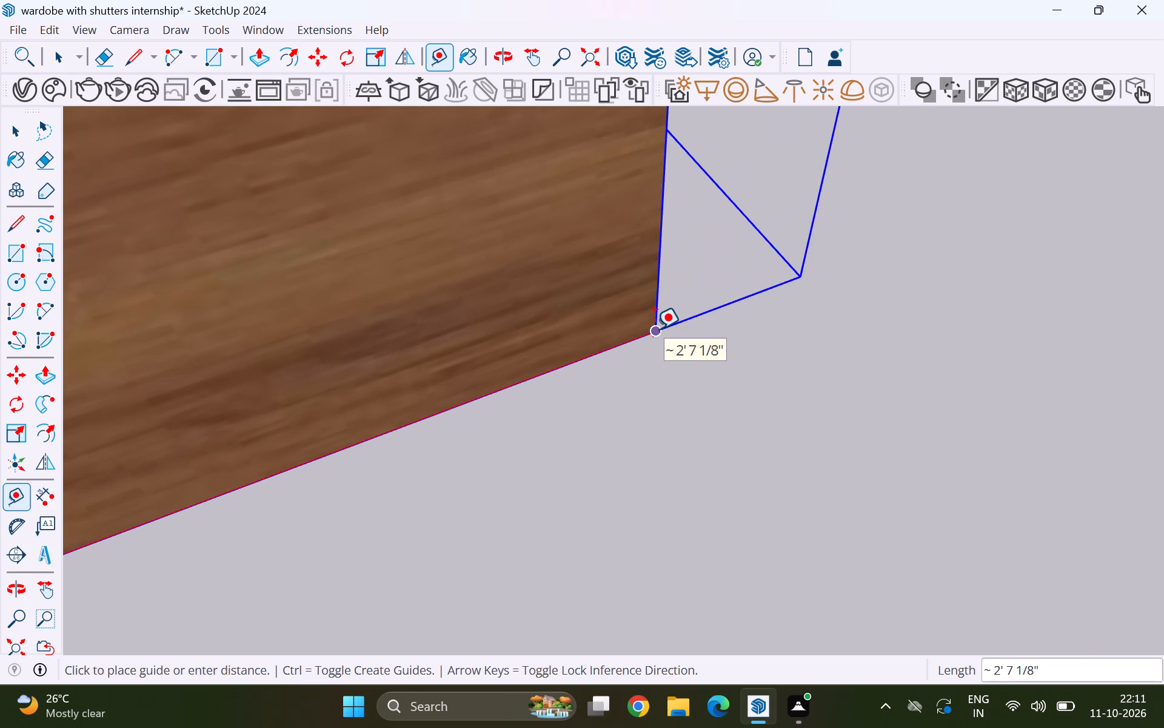
pyautogui.press('space')
pyautogui.scroll(-16, 664, 326)
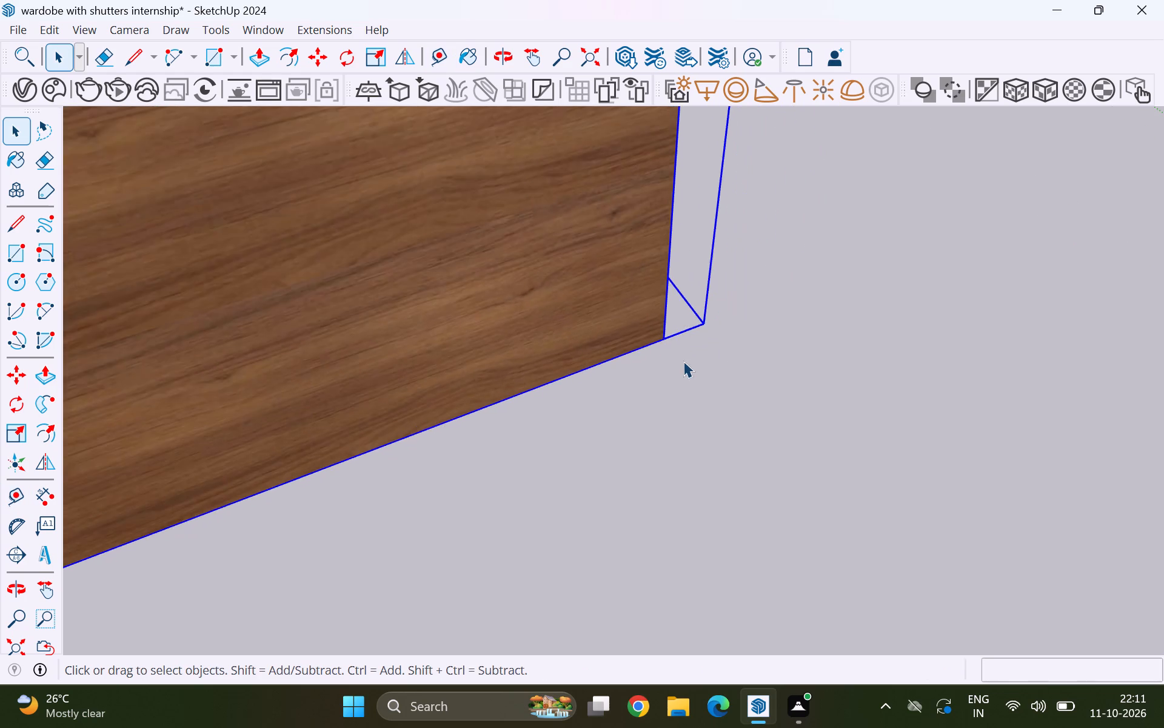
pyautogui.scroll(-5, 683, 361)
pyautogui.click(821, 329)
# Measure the headboard's bottom edge again, starting from the opposite corner.
pyautogui.scroll(-5, 670, 348)
pyautogui.moveTo(743, 366); pyautogui.dragTo(368, 277, button='middle')
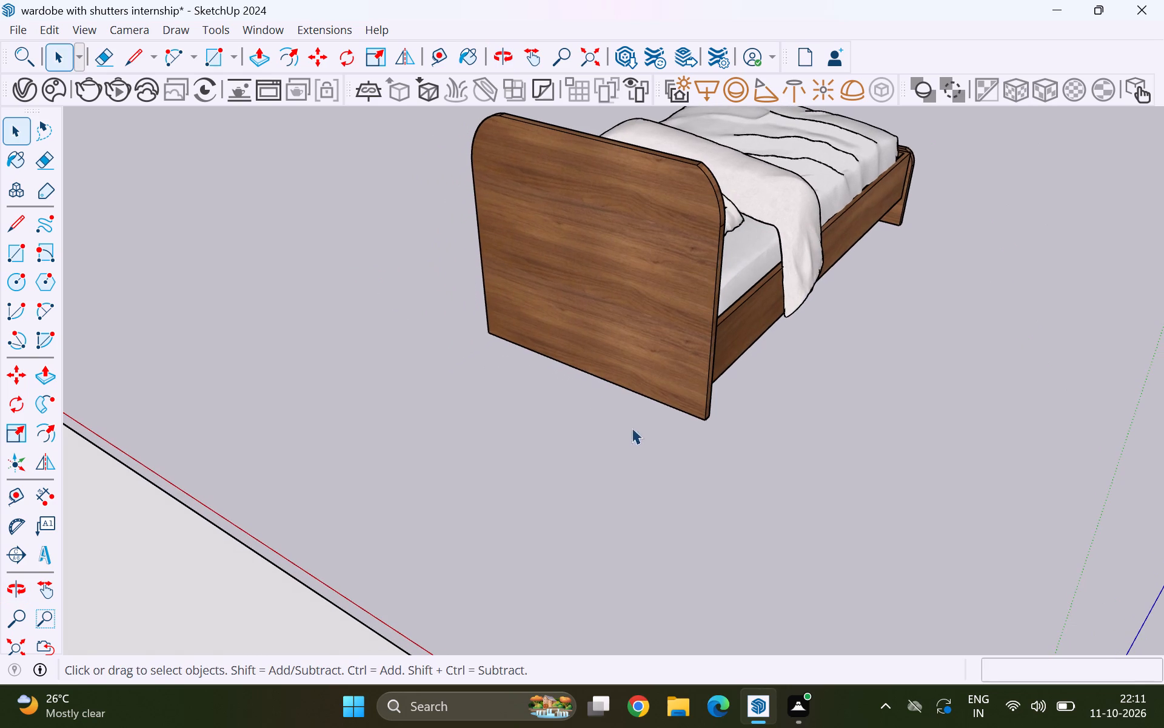
pyautogui.scroll(13, 731, 408)
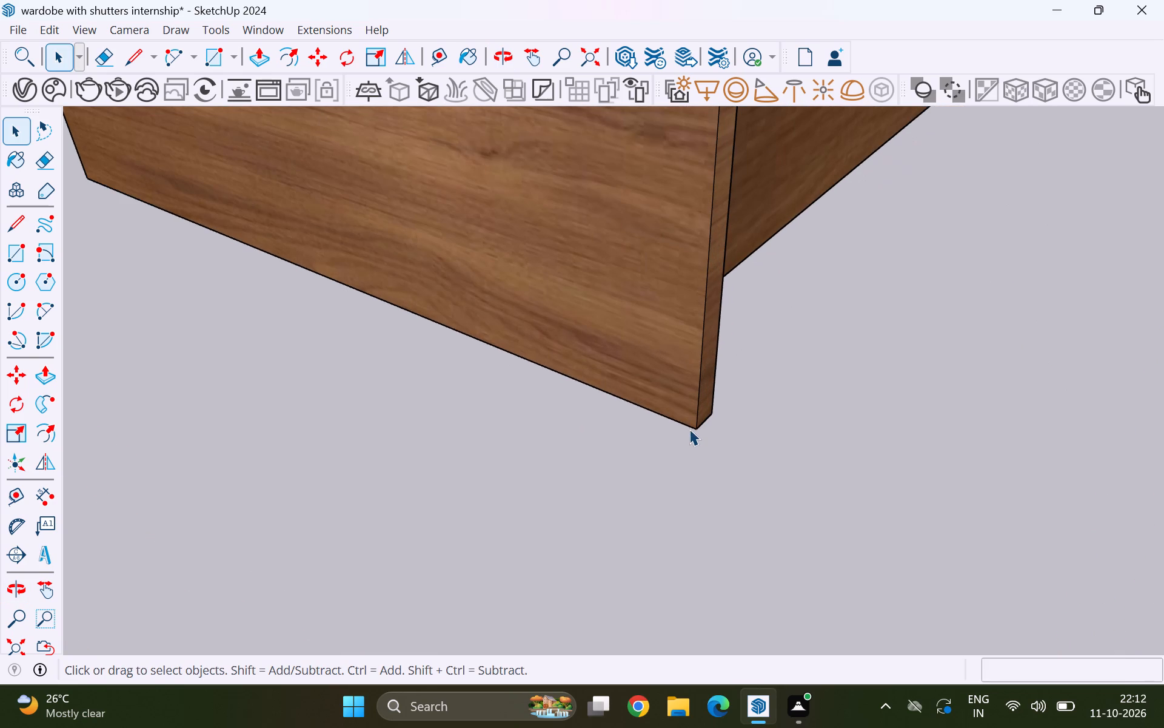
pyautogui.press('t')
pyautogui.click(691, 430)
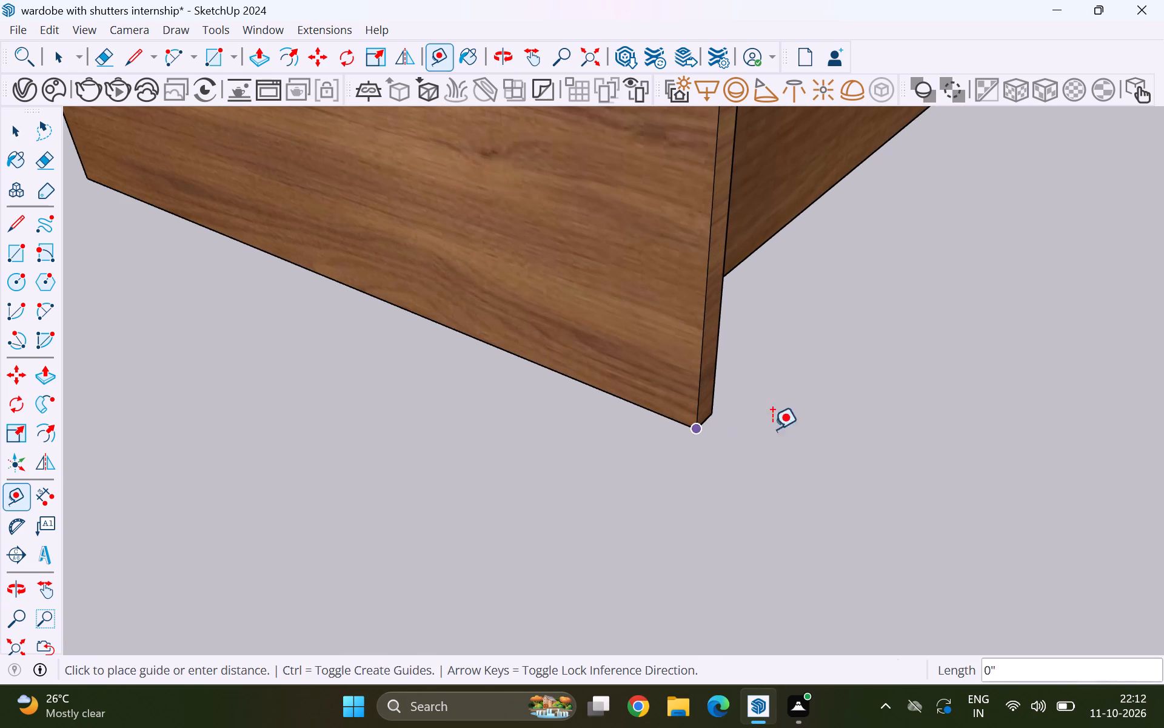
pyautogui.scroll(-11, 808, 431)
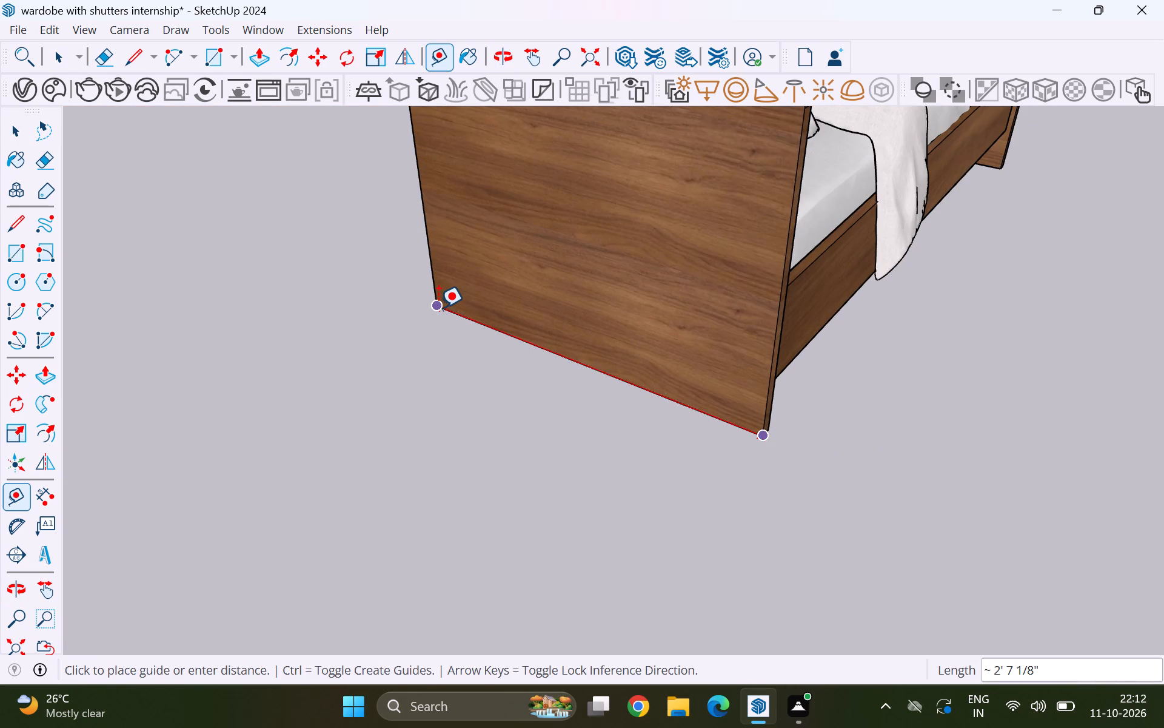
pyautogui.scroll(4, 438, 308)
pyautogui.scroll(20, 438, 308)
pyautogui.scroll(5, 438, 308)
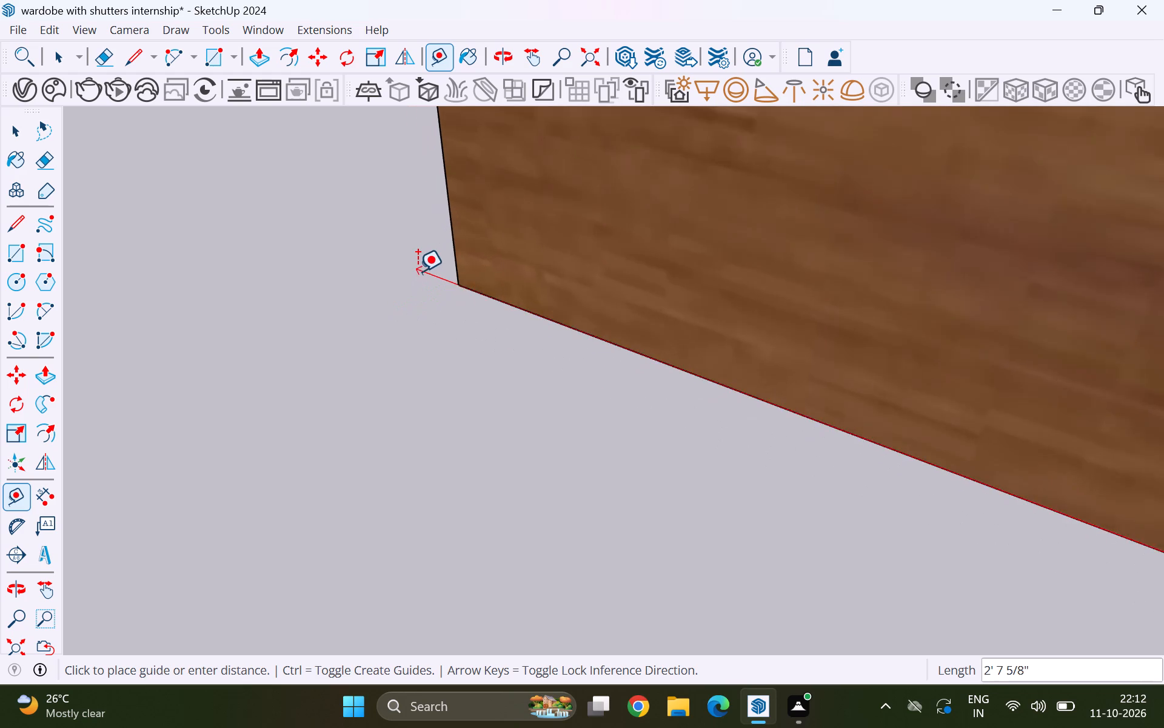
pyautogui.scroll(7, 418, 271)
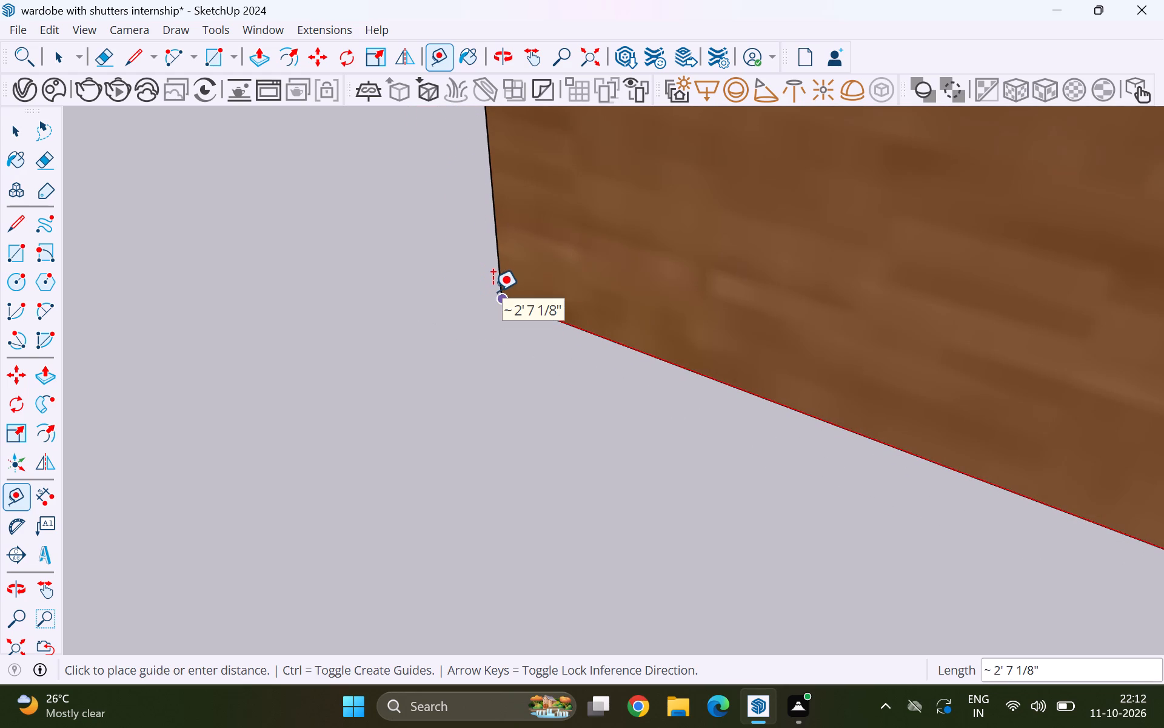
pyautogui.moveTo(482, 304); pyautogui.dragTo(687, 315, button='middle')
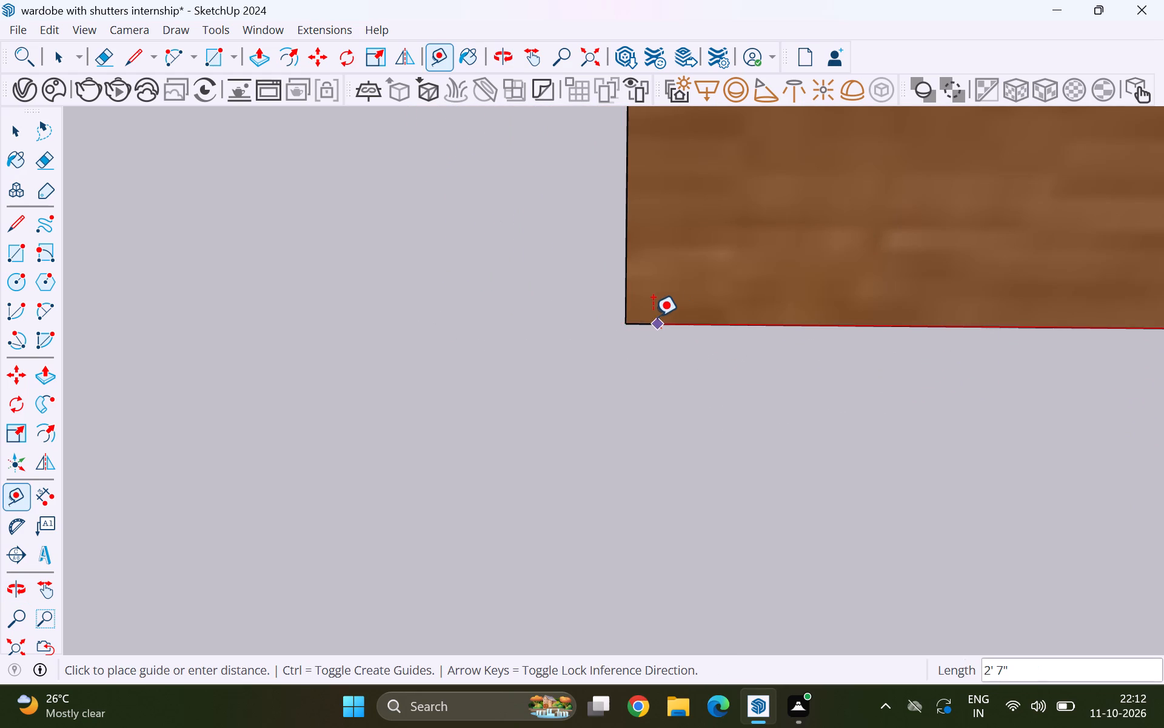
pyautogui.press('space')
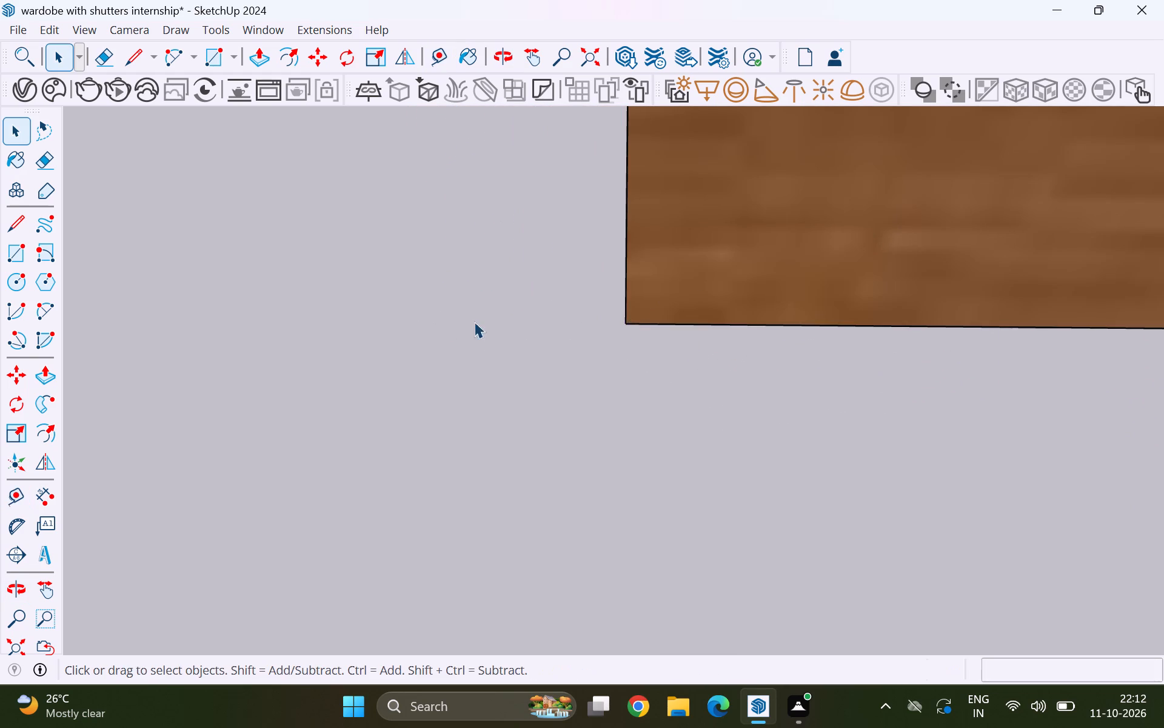
pyautogui.scroll(-20, 432, 345)
pyautogui.scroll(-15, 432, 345)
pyautogui.scroll(-2, 396, 432)
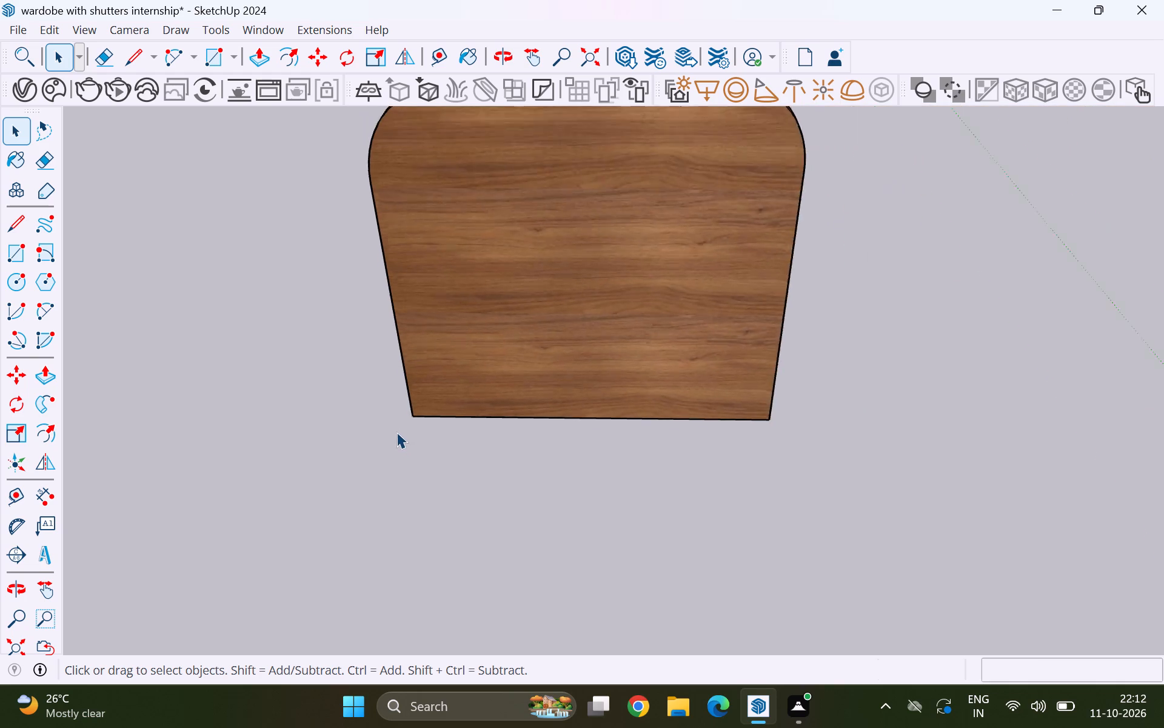
# Delete the standing person figure holding the green book beside the room.
pyautogui.scroll(-2, 396, 432)
pyautogui.moveTo(722, 397); pyautogui.dragTo(308, 395, button='middle')
pyautogui.moveTo(308, 395); pyautogui.dragTo(160, 346, button='middle')
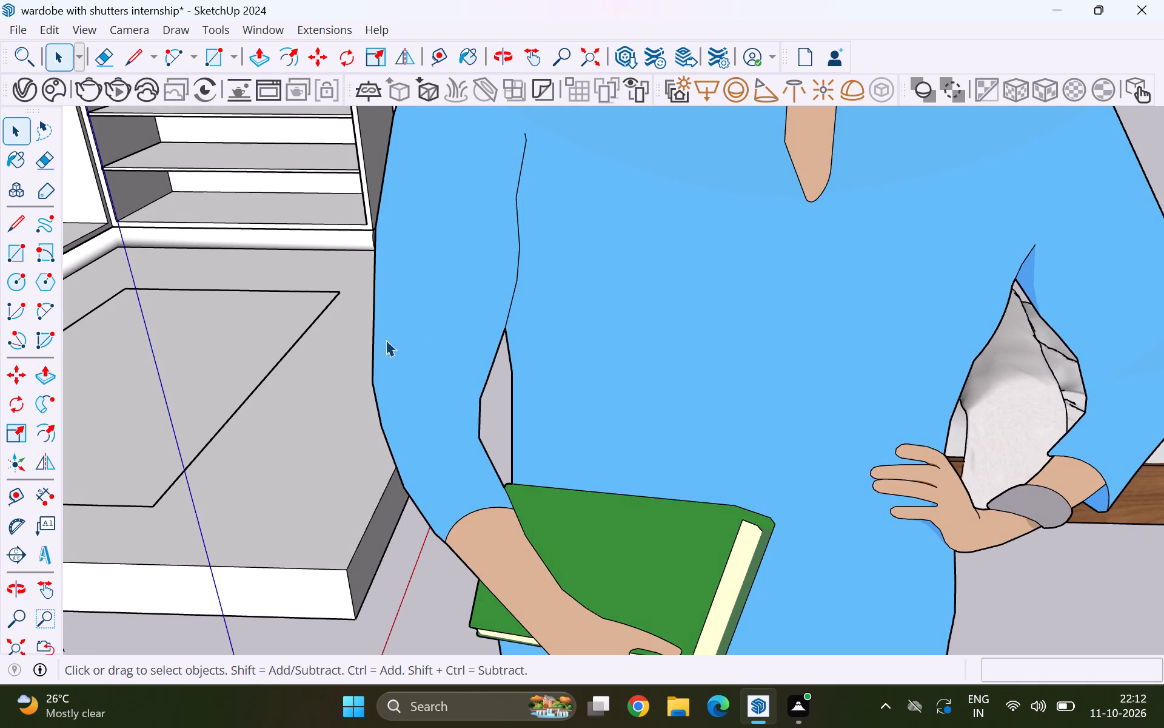
pyautogui.click(609, 335)
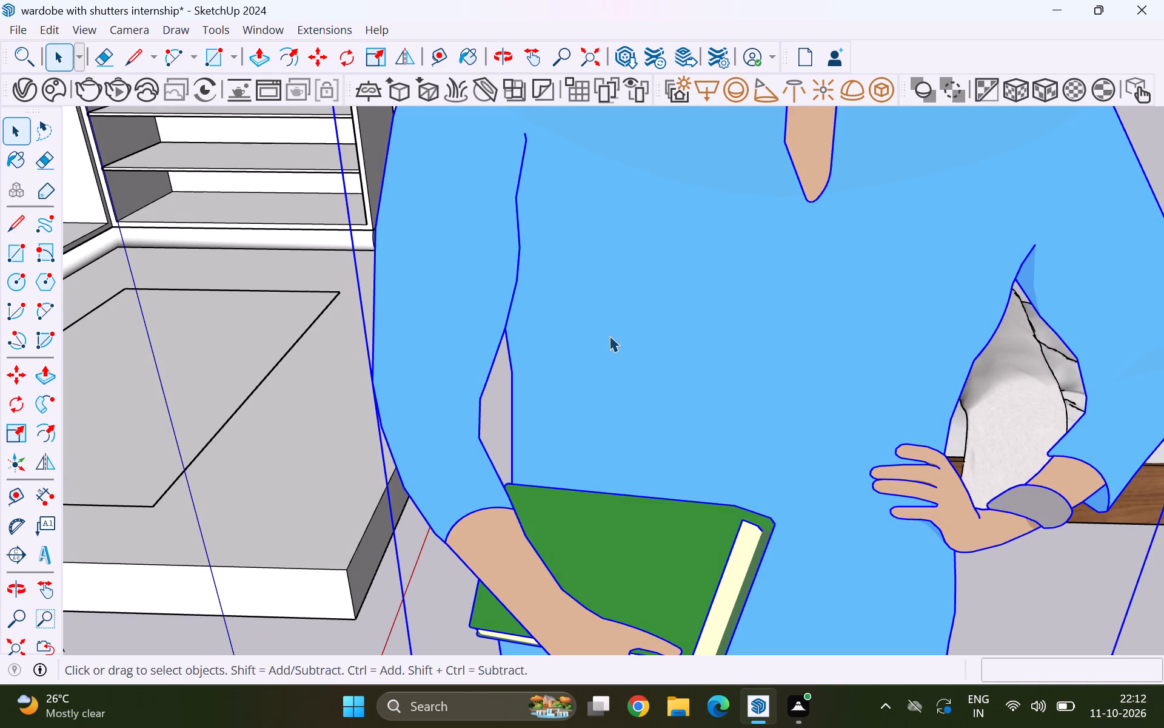
pyautogui.press('Delete')
# Scale the bed group along its width (red axis) to 3', keeping the opposite side fixed.
pyautogui.scroll(-5, 574, 348)
pyautogui.moveTo(673, 412); pyautogui.dragTo(778, 436, button='middle')
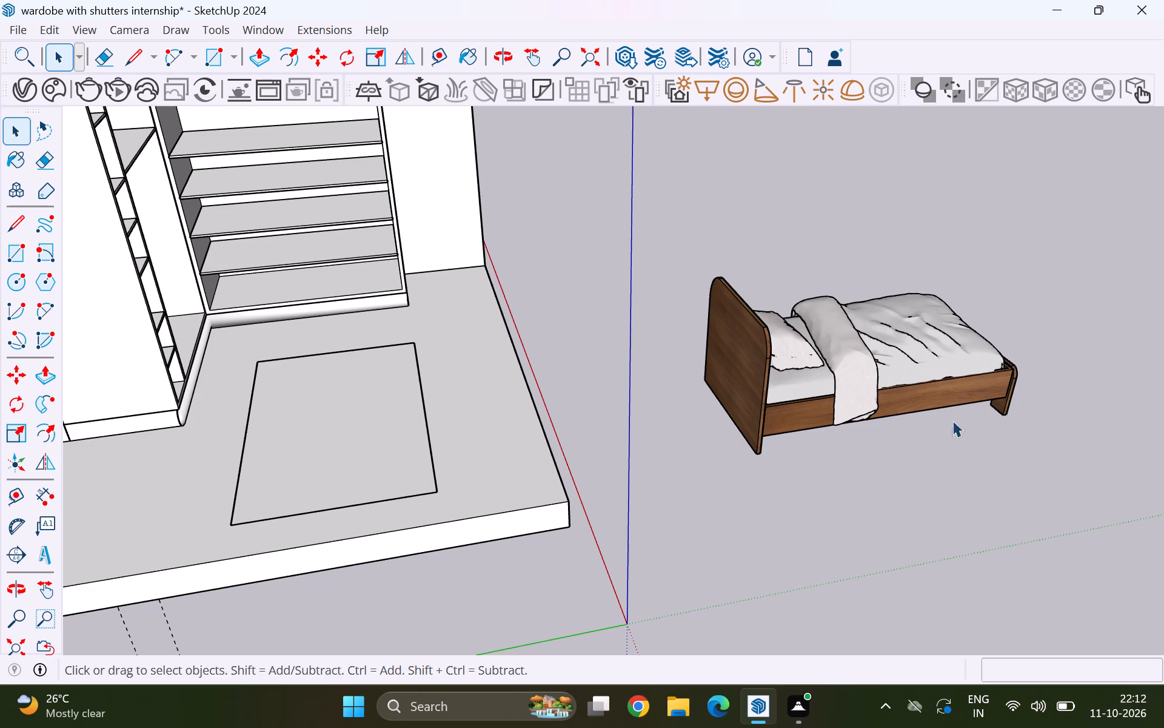
pyautogui.scroll(1, 684, 460)
pyautogui.moveTo(684, 460); pyautogui.dragTo(755, 472, button='middle')
pyautogui.scroll(5, 826, 423)
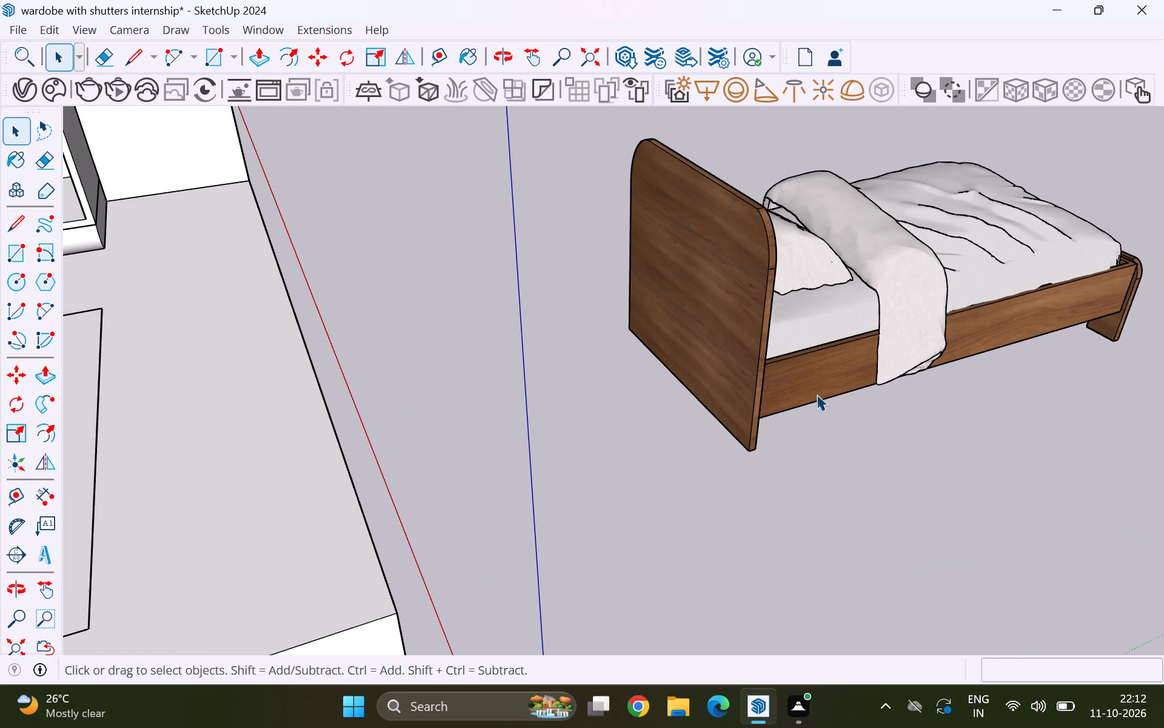
pyautogui.click(812, 376)
pyautogui.press('s')
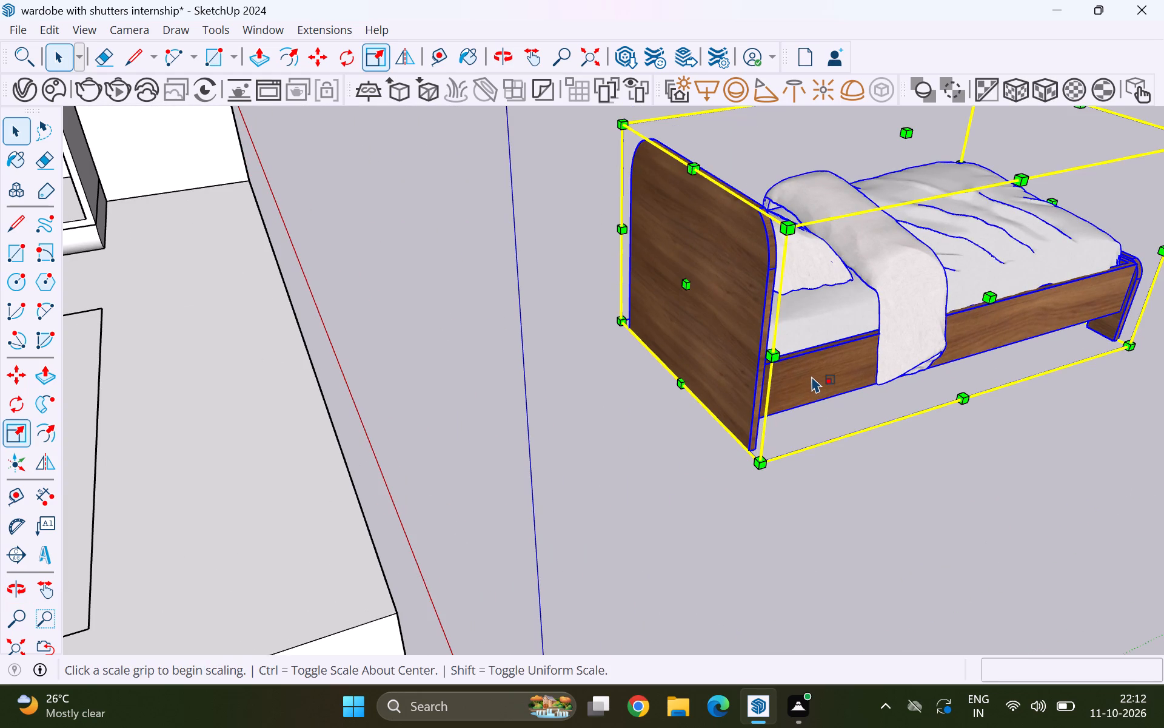
pyautogui.click(992, 302)
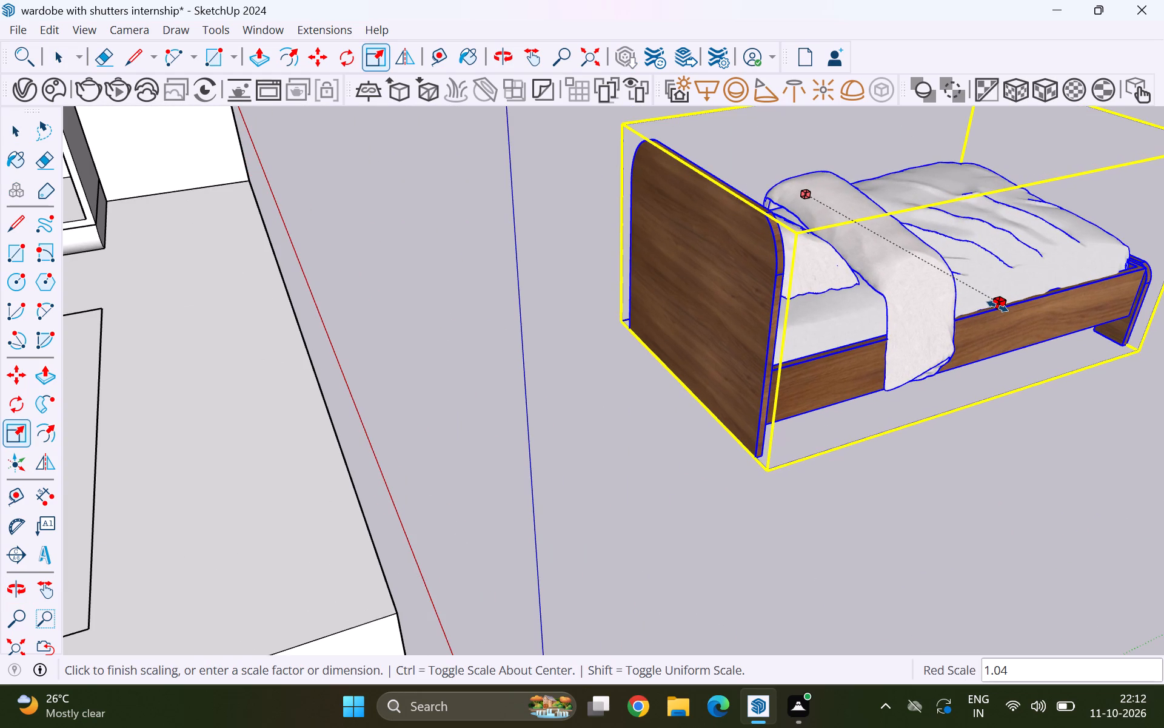
pyautogui.press('3')
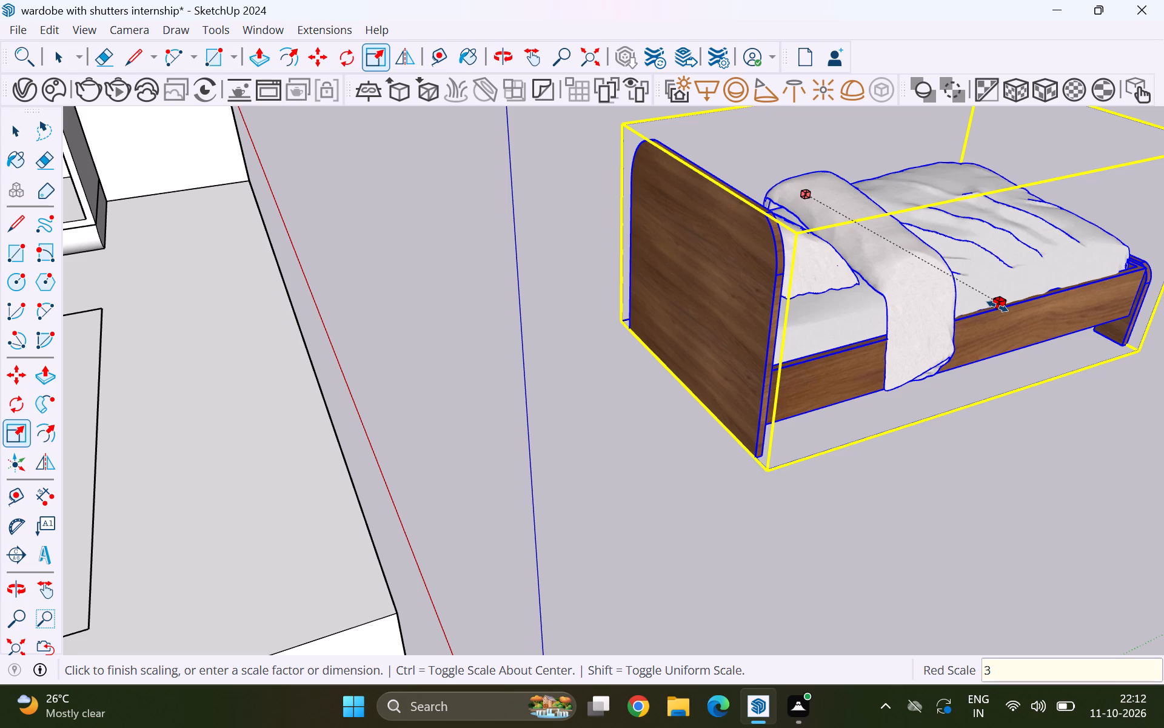
pyautogui.hotkey('shift', '"')
pyautogui.press('Return')
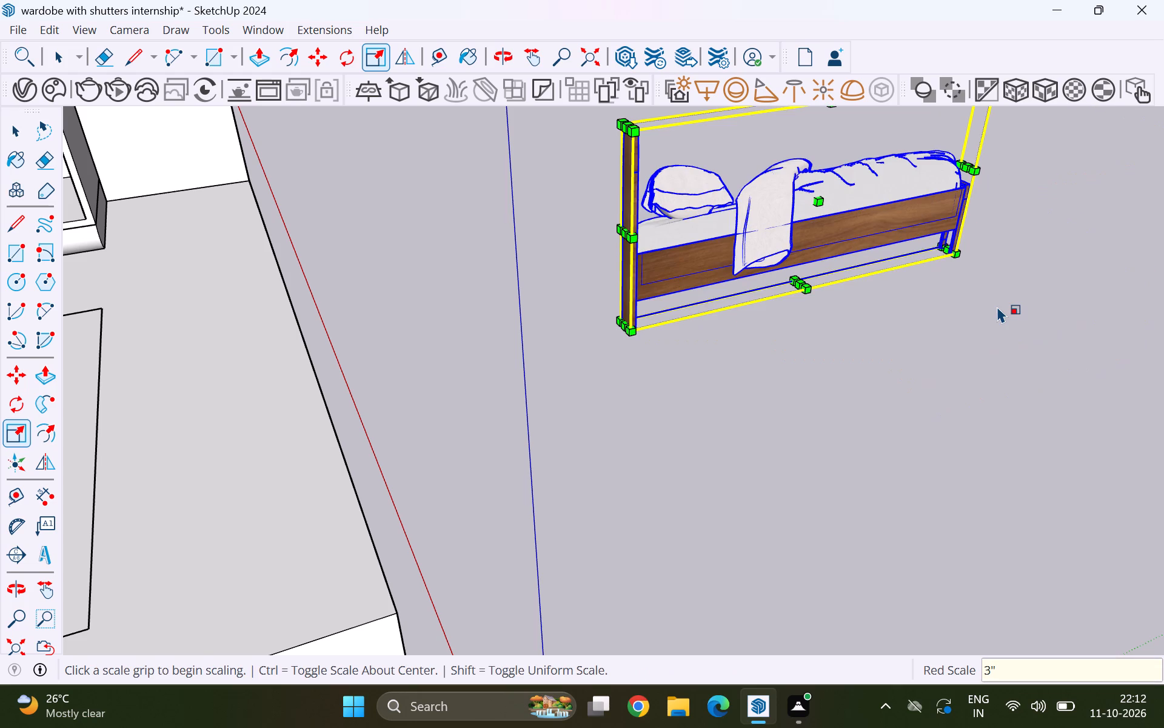
pyautogui.press('3')
pyautogui.press("'")
pyautogui.press('Return')
pyautogui.press('space')
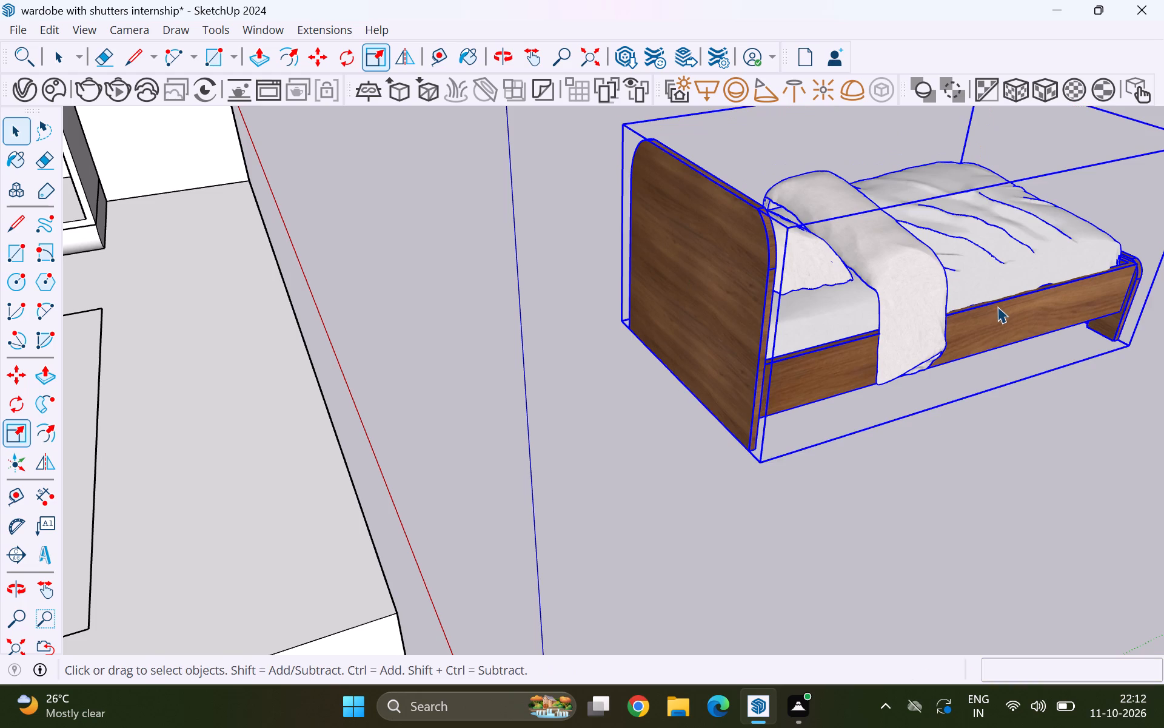
# Measure the gap between the footboard's bottom corner and the adjacent corner of the bed group's bounding box.
pyautogui.scroll(1, 869, 403)
pyautogui.moveTo(869, 403); pyautogui.dragTo(484, 410, button='middle')
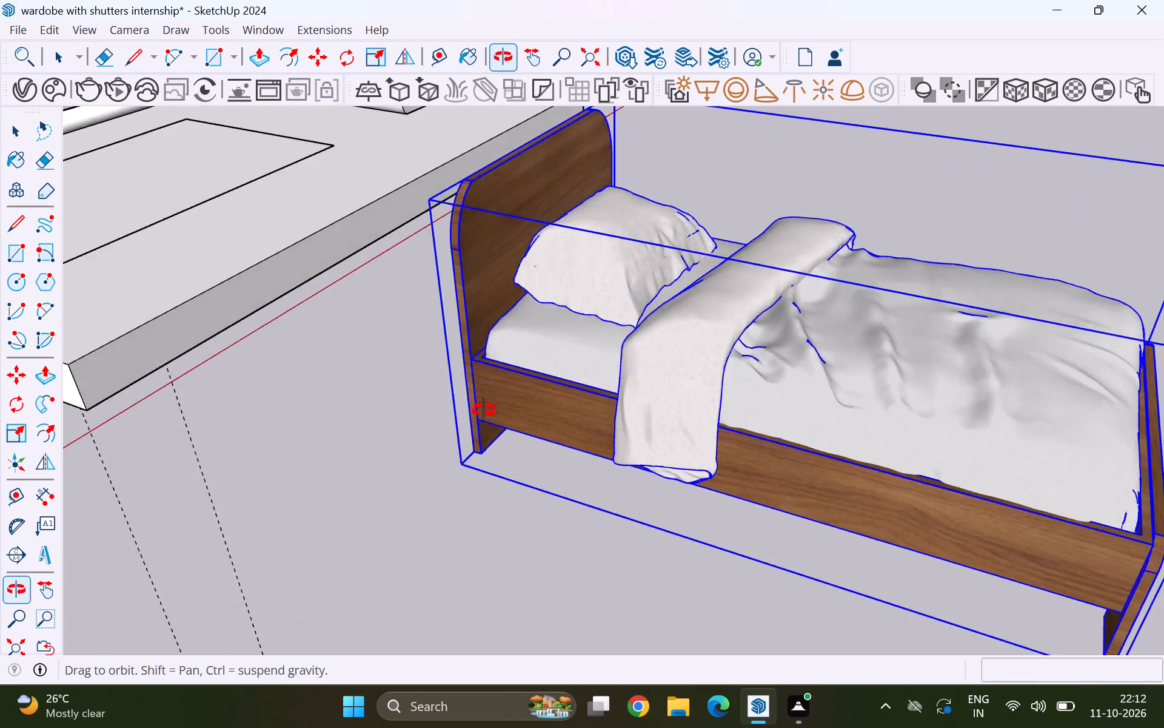
pyautogui.moveTo(484, 410); pyautogui.dragTo(358, 410, button='middle')
pyautogui.scroll(-4, 466, 308)
pyautogui.moveTo(752, 544); pyautogui.dragTo(581, 458, button='middle')
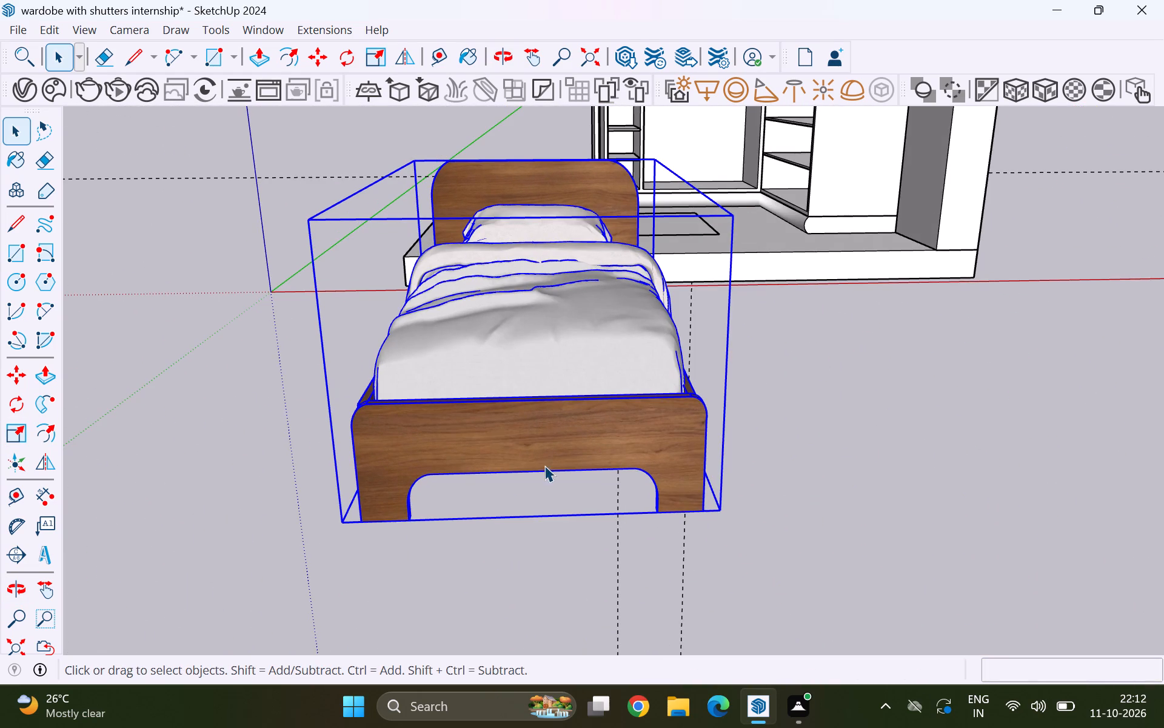
pyautogui.scroll(9, 370, 536)
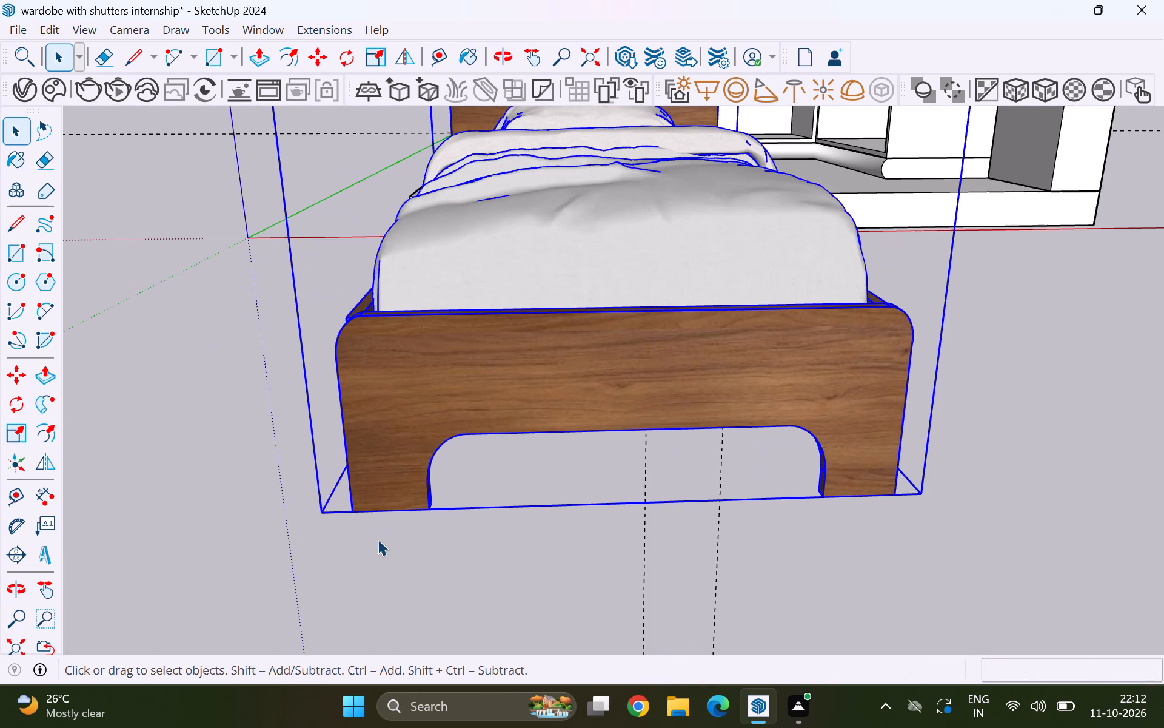
pyautogui.press('t')
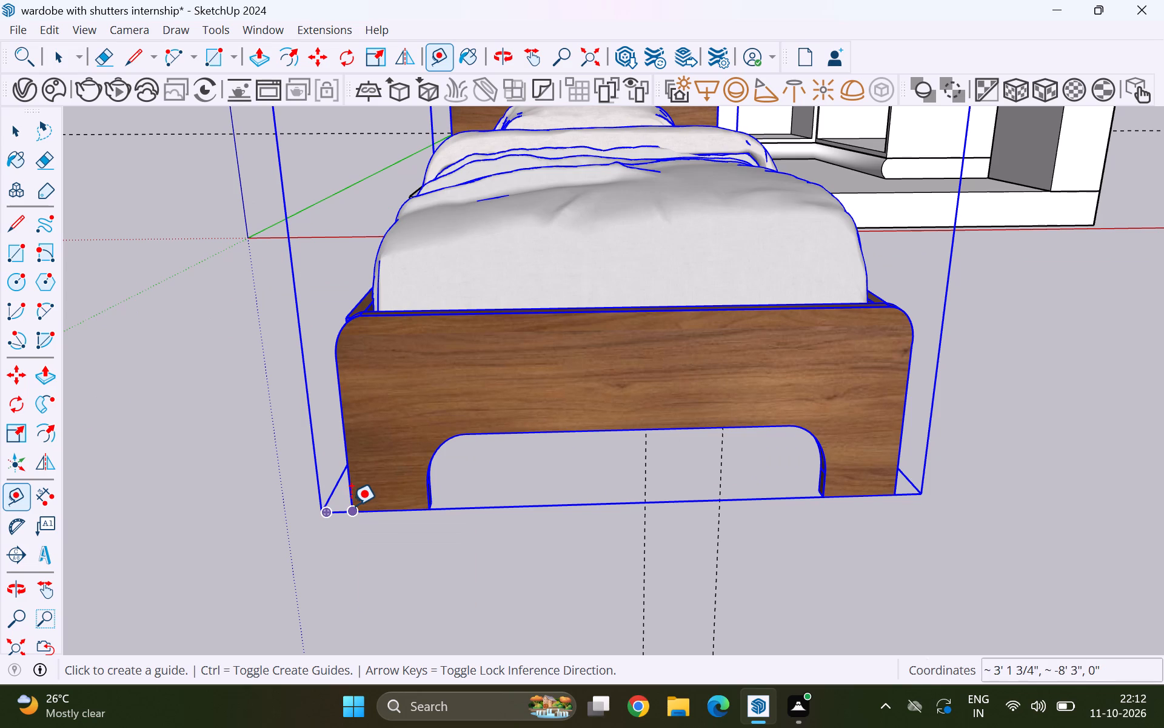
pyautogui.click(351, 510)
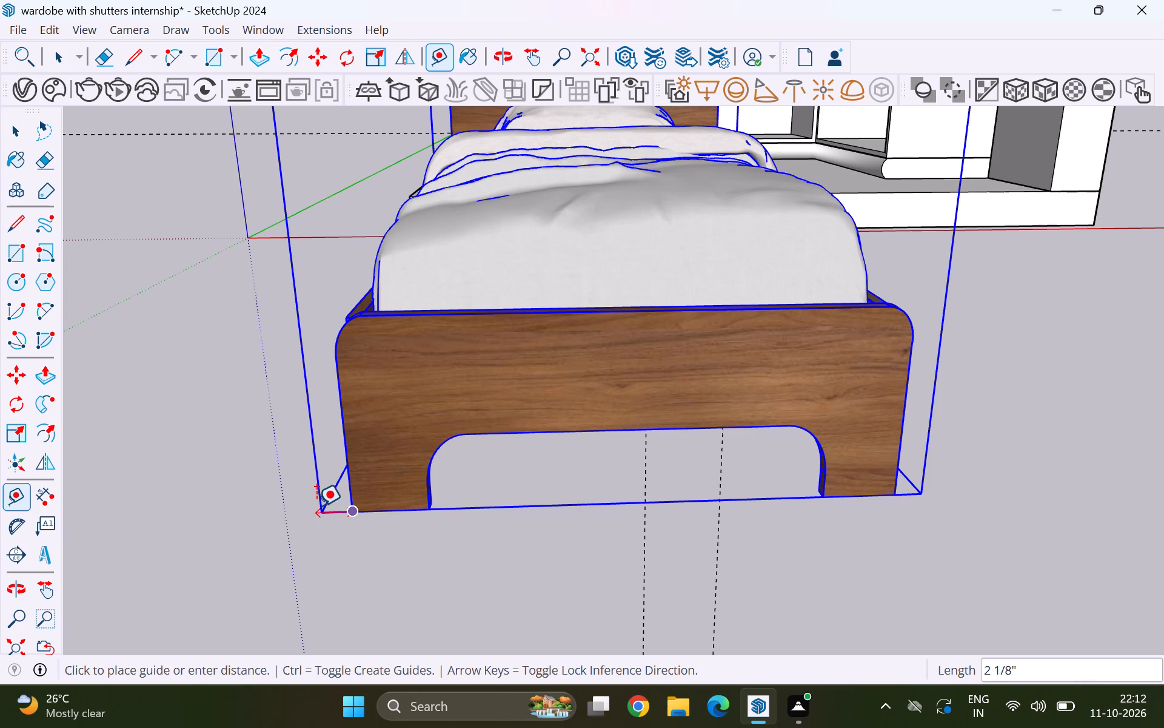
pyautogui.press('space')
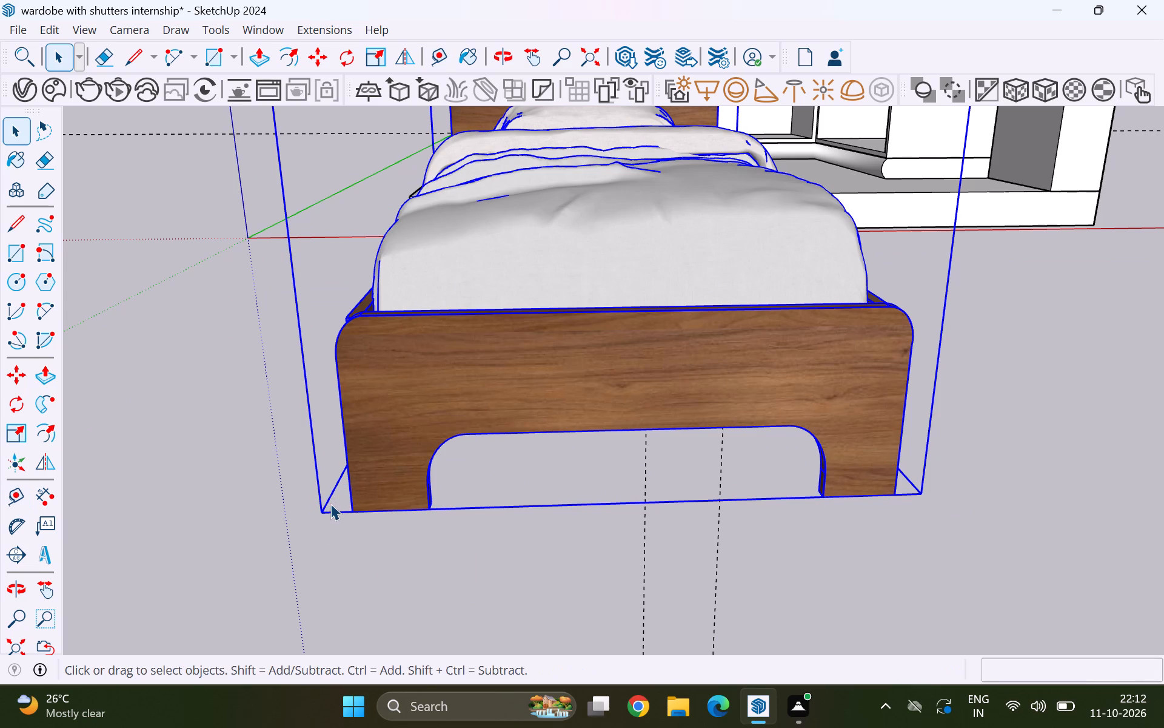
# Measure the bed group's overall width along the footboard end, between the bottom corners of its bounding box, and deselect it.
pyautogui.press('t')
pyautogui.click(317, 511)
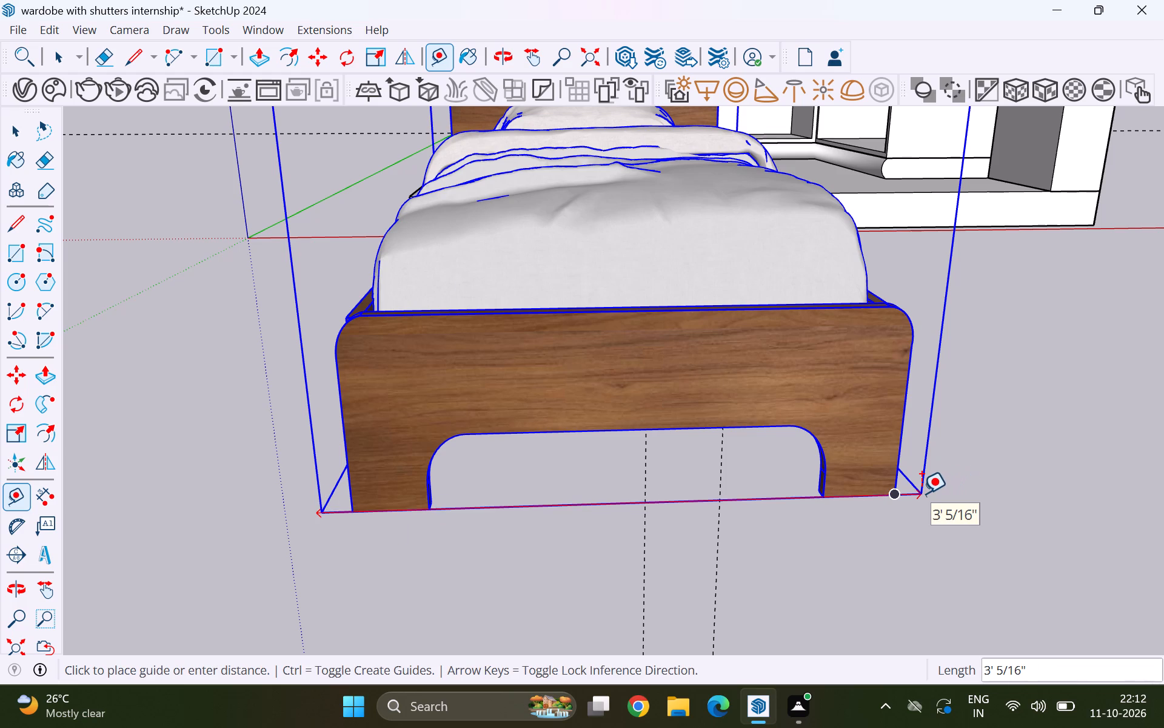
pyautogui.press('space')
pyautogui.scroll(-8, 920, 499)
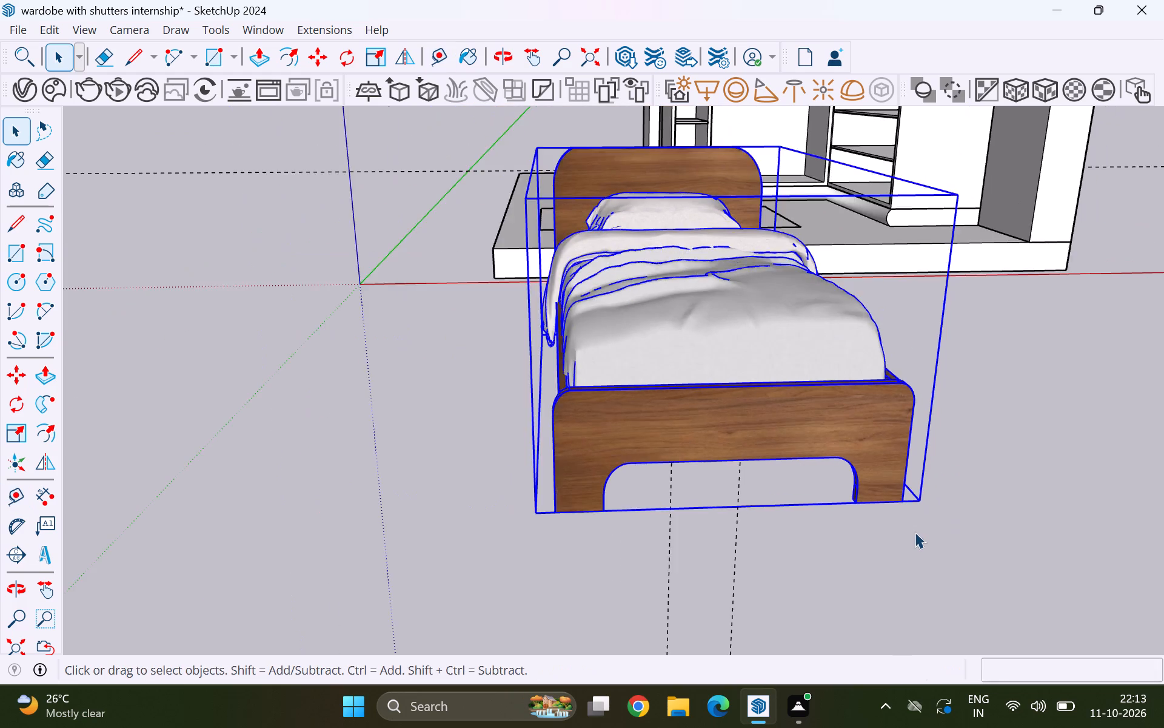
pyautogui.scroll(-2, 915, 532)
pyautogui.click(978, 491)
# Rotate the bed 90° on the ground plane about its footboard-end bottom corner, aligning its length with the floor rectangle's long side.
pyautogui.scroll(-4, 634, 407)
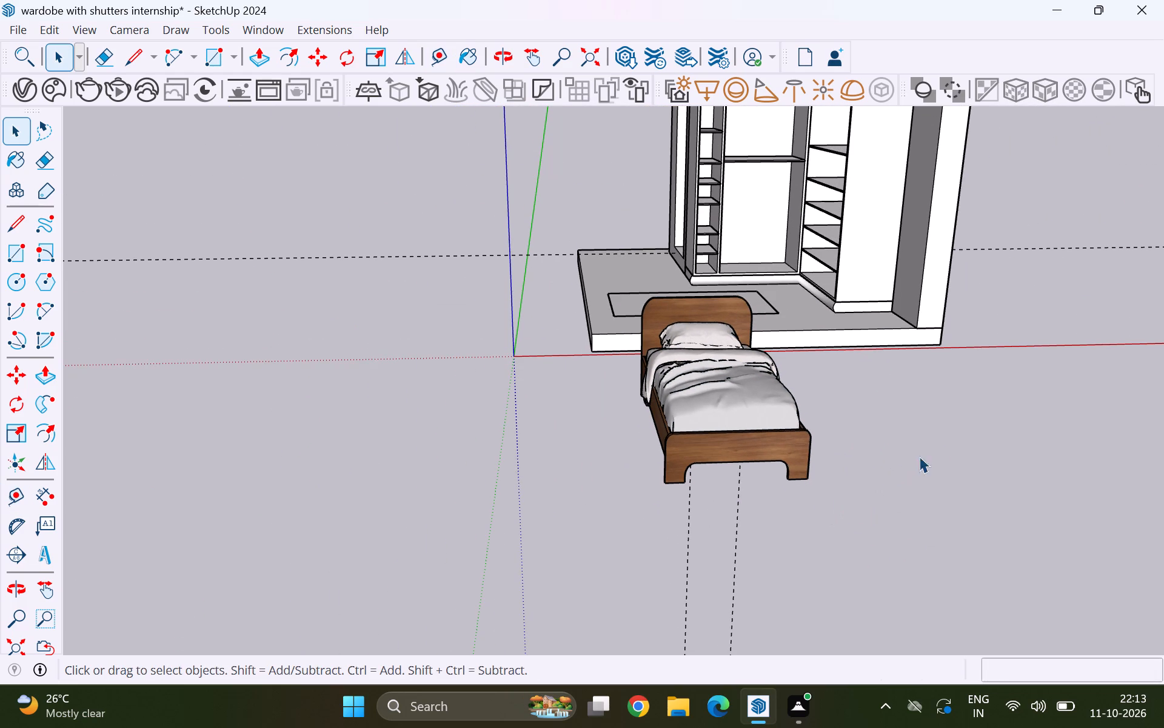
pyautogui.moveTo(906, 421); pyautogui.dragTo(836, 542, button='middle')
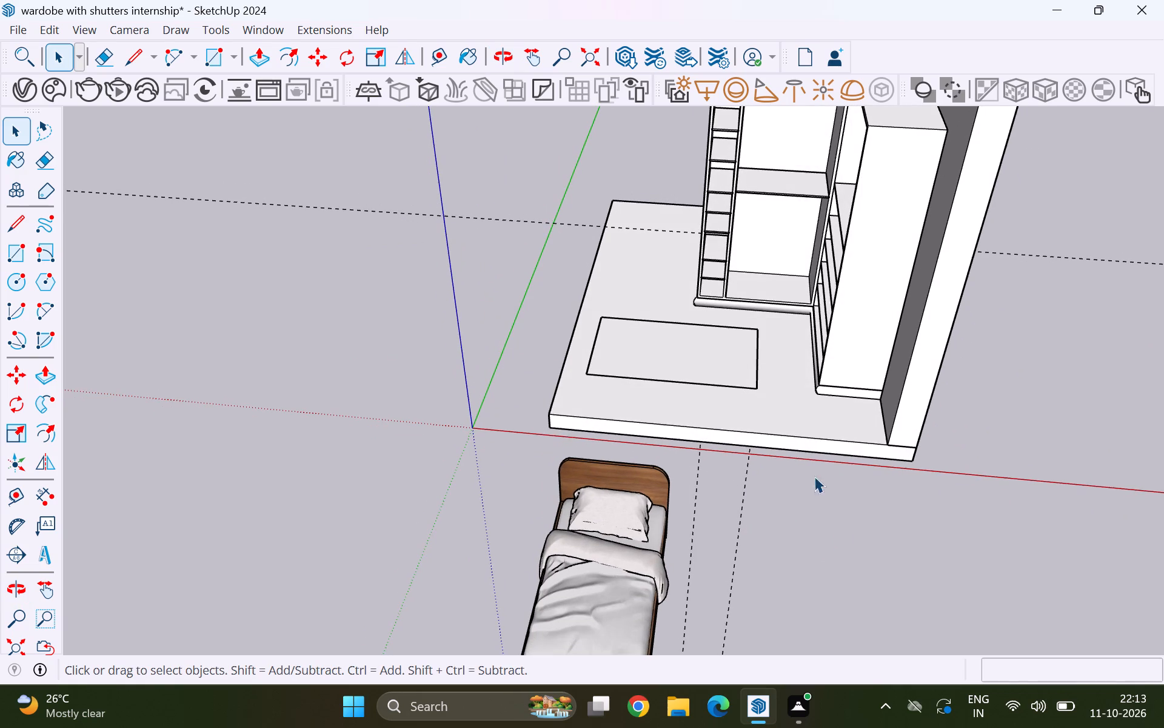
pyautogui.scroll(-5, 675, 354)
pyautogui.scroll(-4, 706, 393)
pyautogui.moveTo(636, 514); pyautogui.dragTo(689, 506, button='middle')
pyautogui.scroll(5, 707, 486)
pyautogui.click(673, 459)
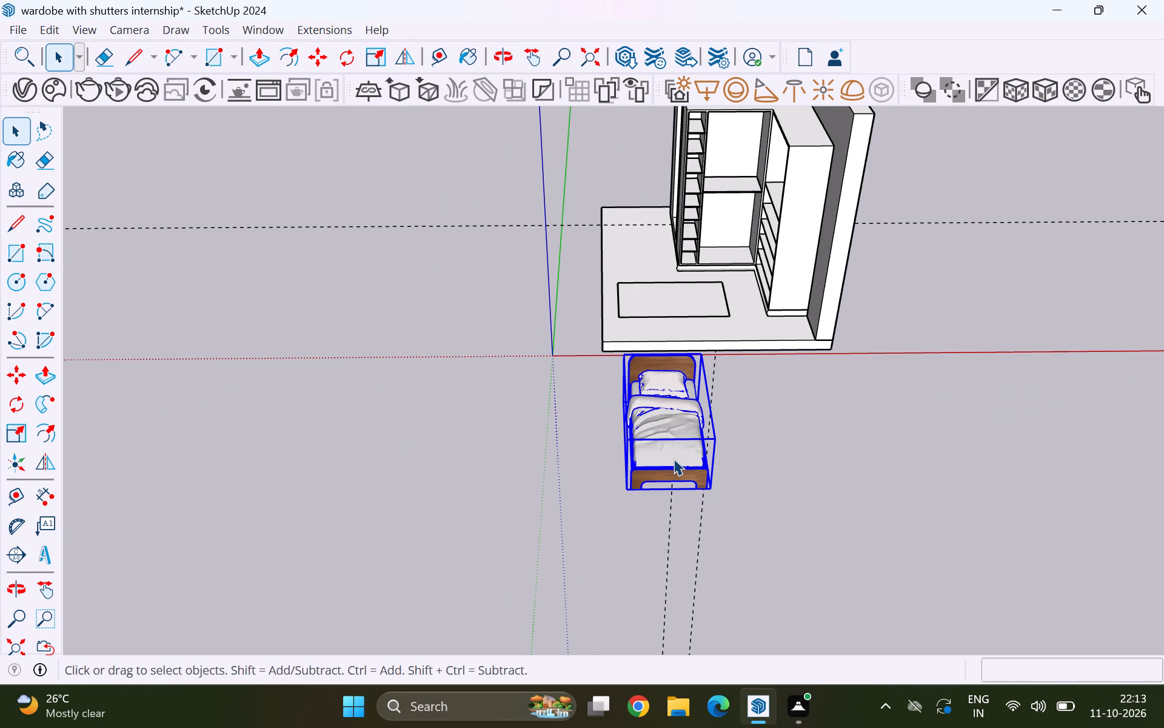
pyautogui.press('q')
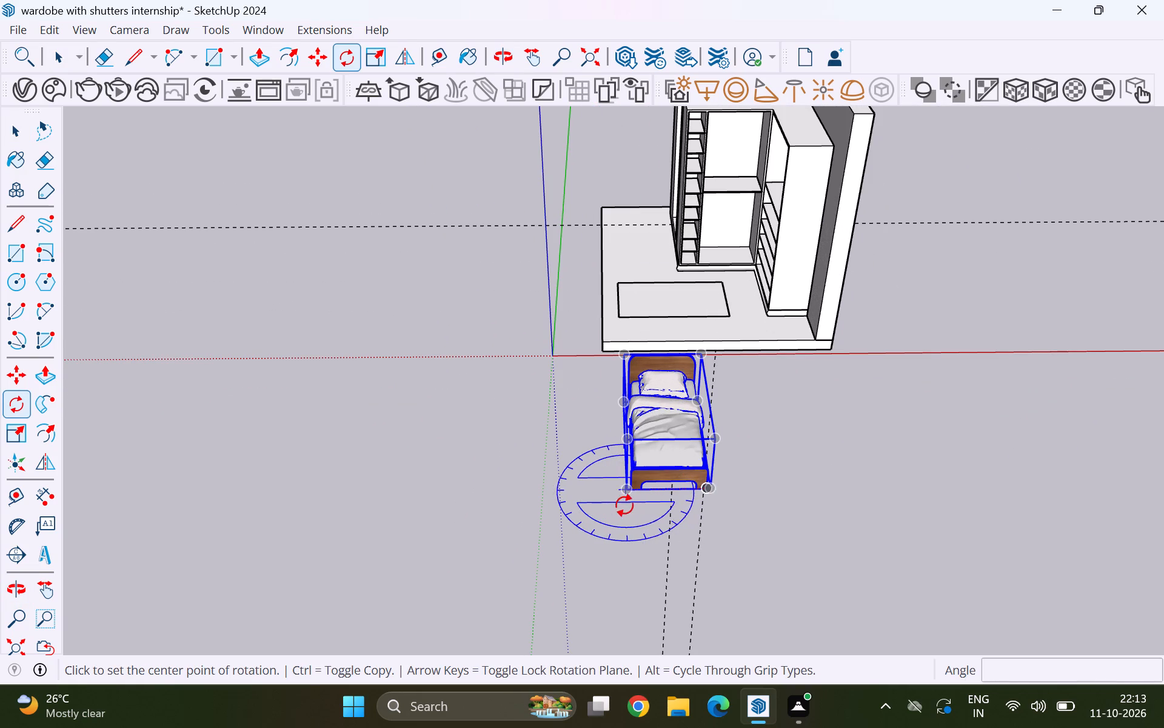
pyautogui.click(626, 494)
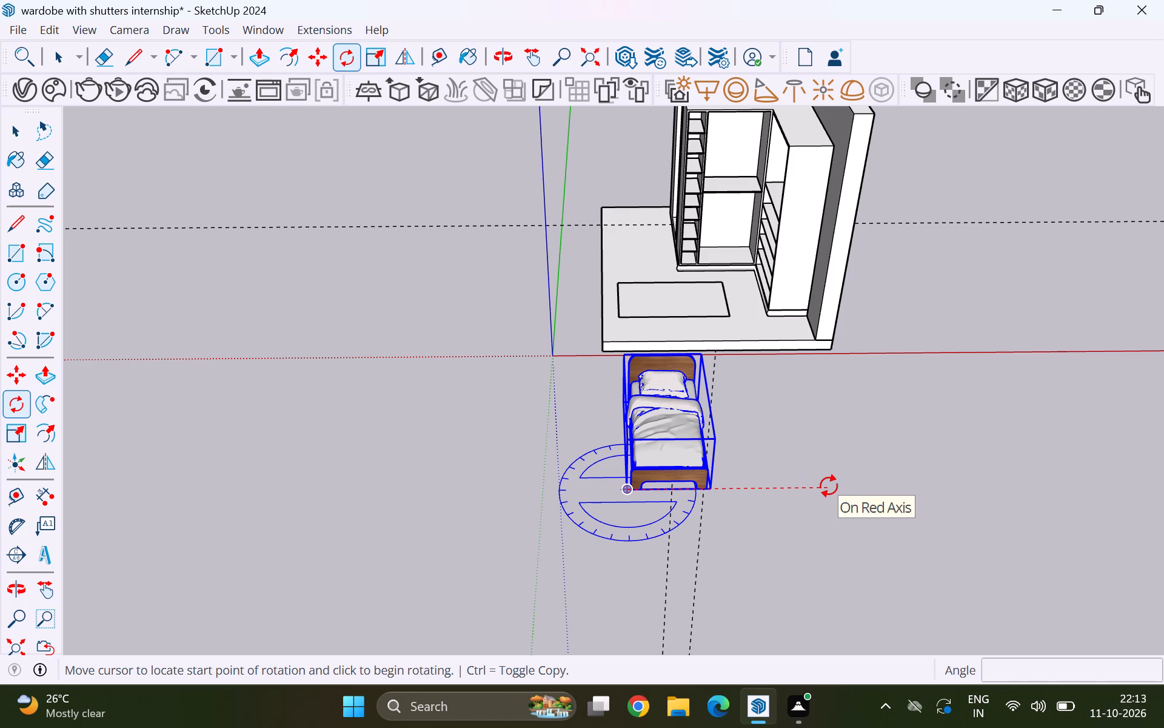
pyautogui.click(829, 486)
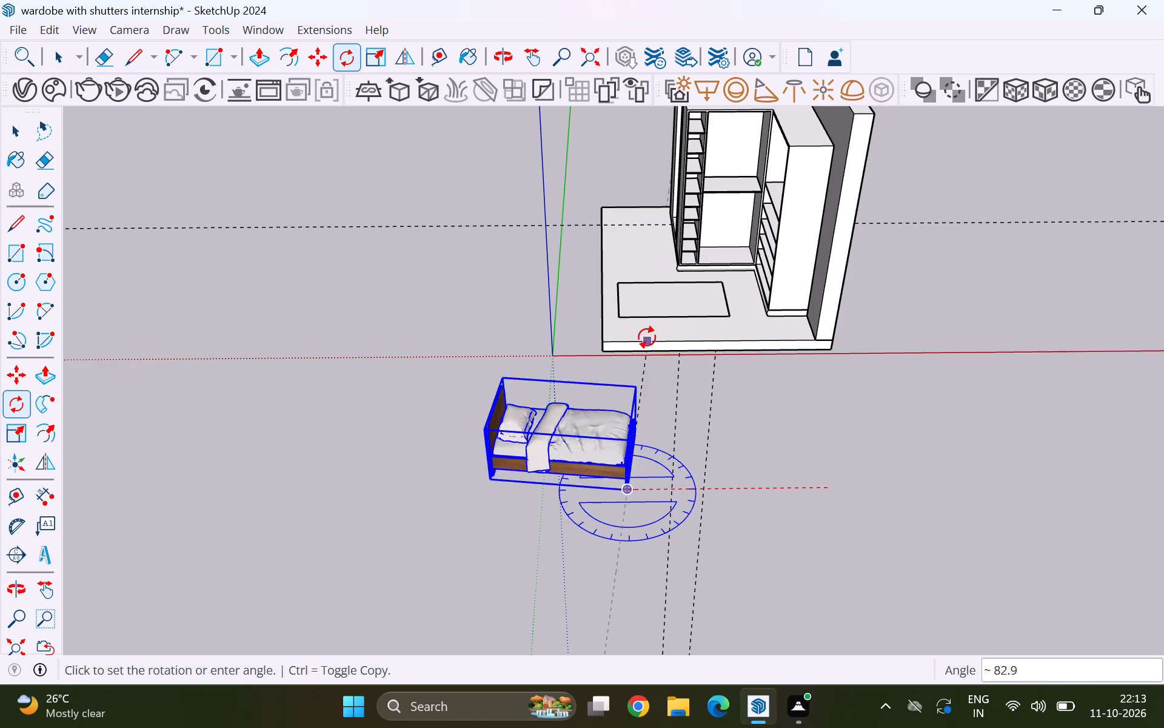
pyautogui.write('90')
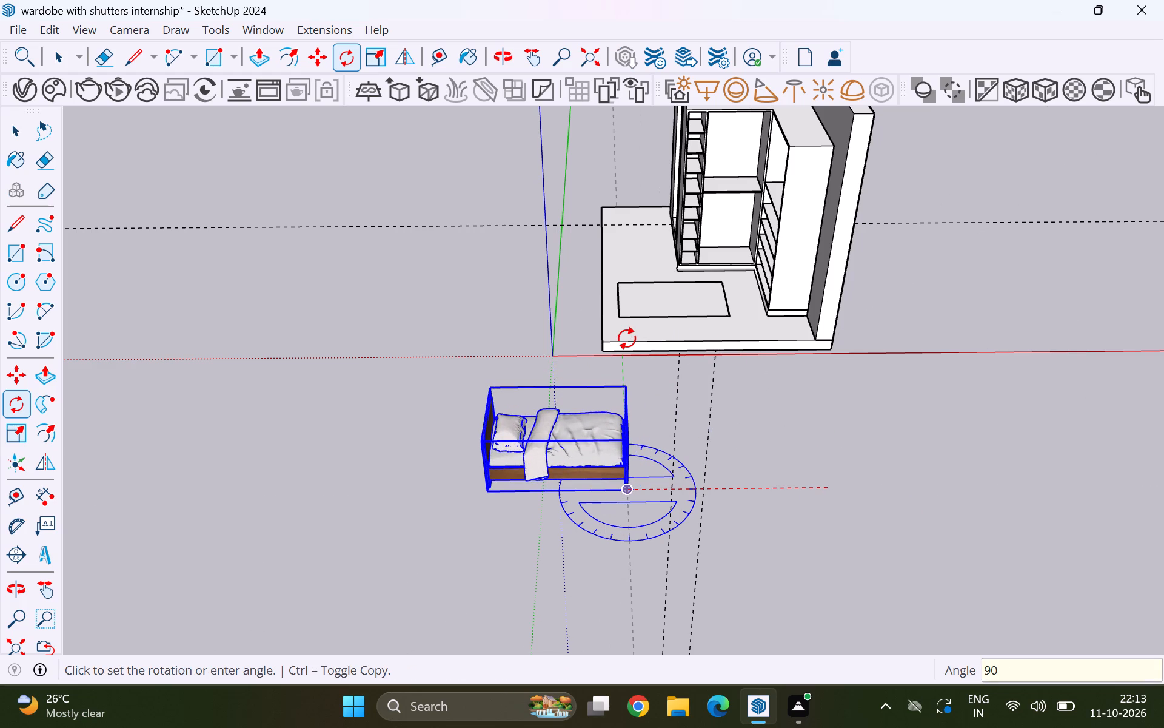
pyautogui.press('Return')
pyautogui.press('space')
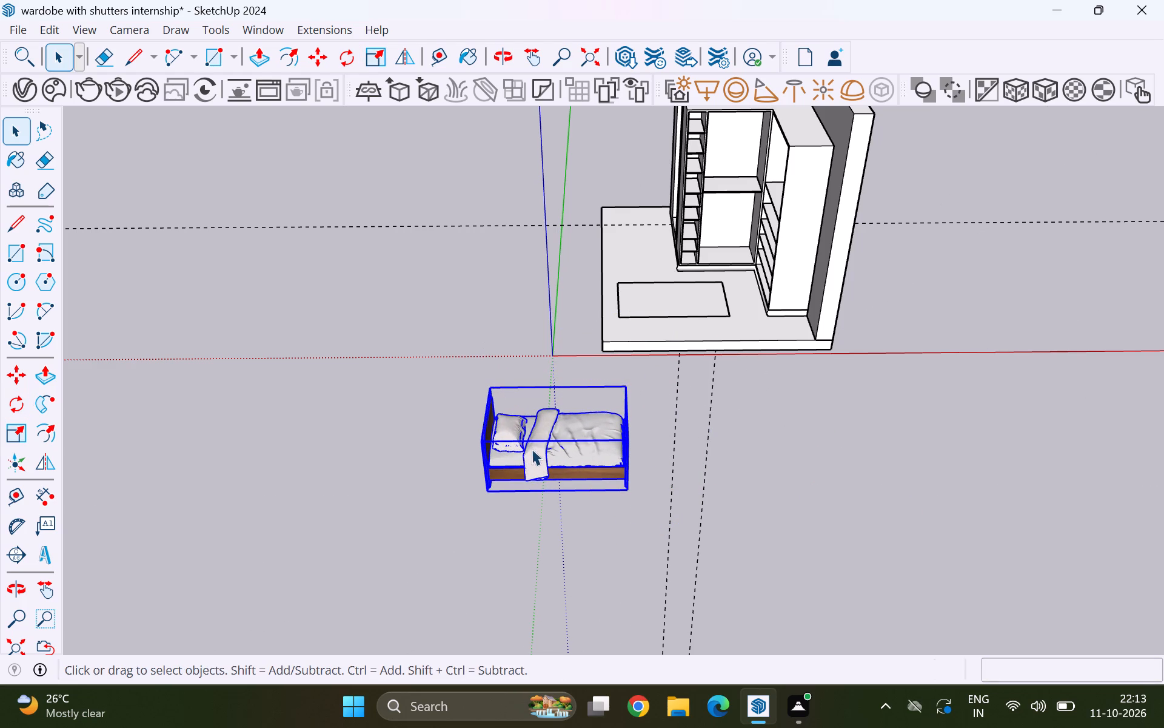
# Move the bed by its headboard-end bottom group corner onto the matching front corner of the rectangle on the room floor.
pyautogui.scroll(3, 538, 467)
pyautogui.scroll(1, 617, 494)
pyautogui.scroll(2, 434, 476)
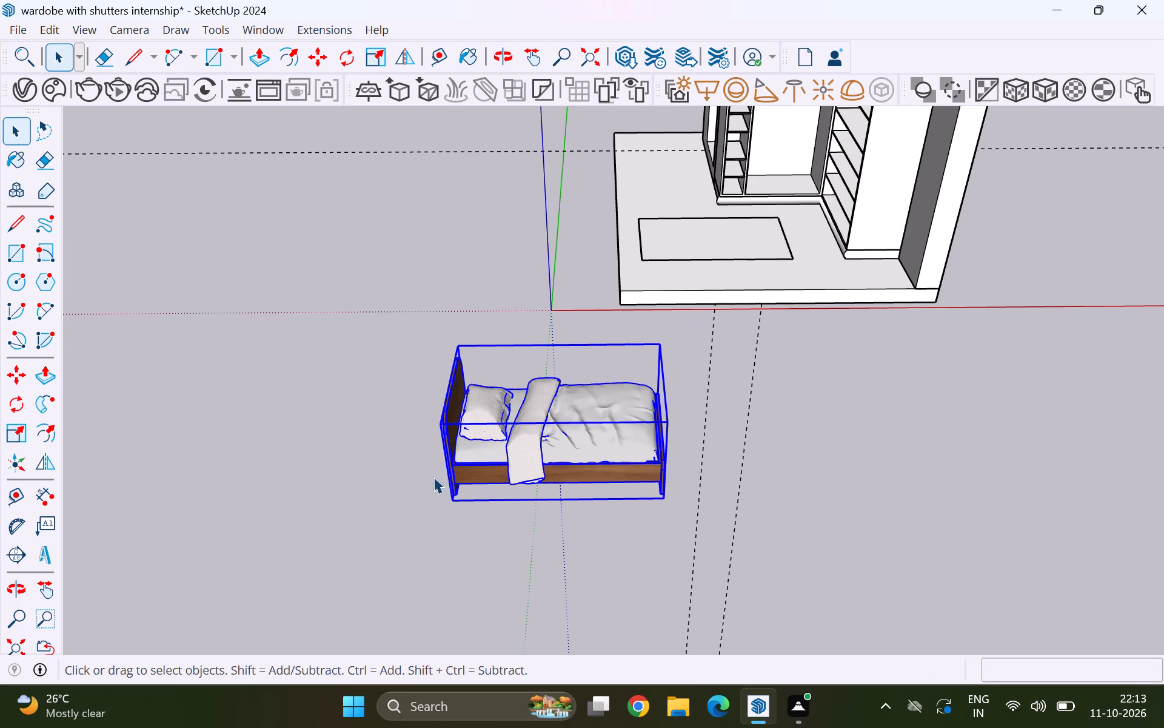
pyautogui.scroll(5, 433, 477)
pyautogui.moveTo(431, 521); pyautogui.dragTo(663, 534, button='middle')
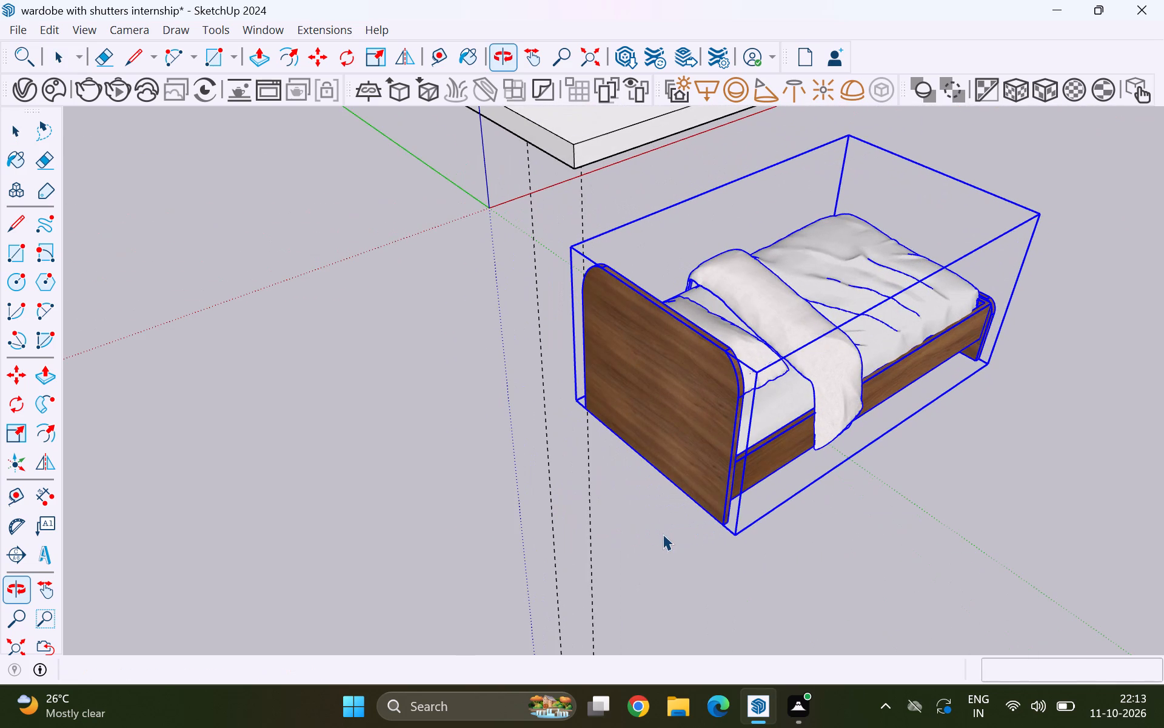
pyautogui.press('m')
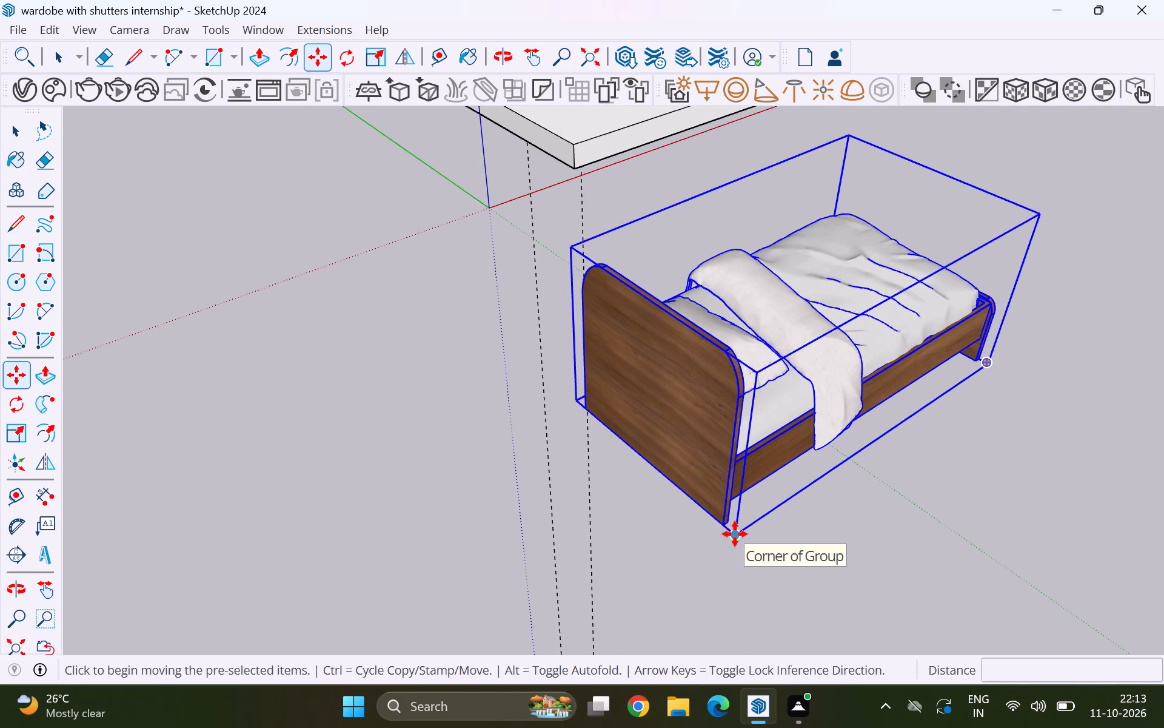
pyautogui.click(735, 534)
pyautogui.scroll(-15, 734, 537)
pyautogui.scroll(3, 677, 380)
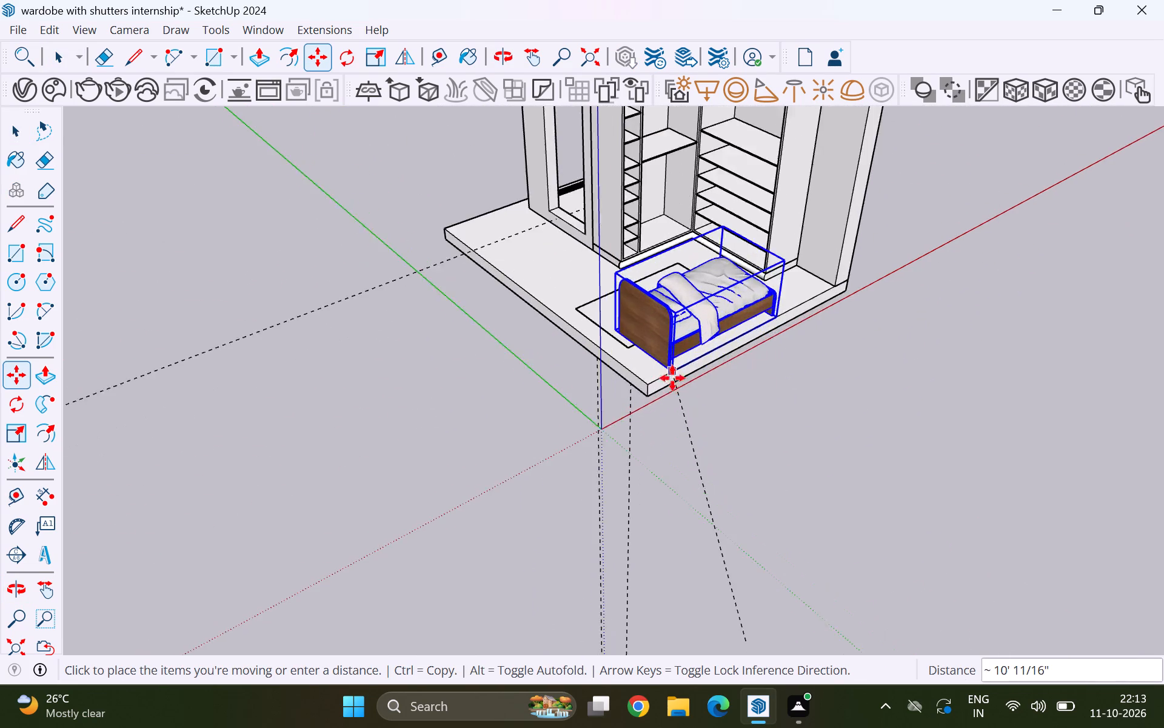
pyautogui.scroll(10, 672, 378)
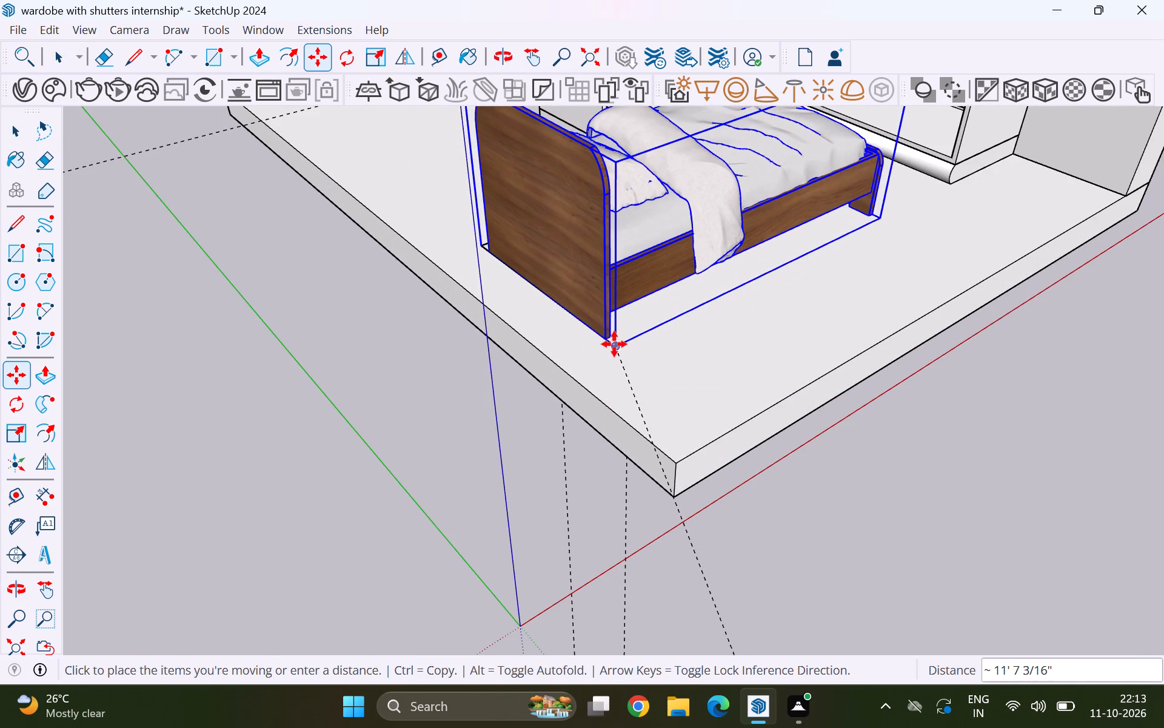
pyautogui.click(614, 344)
pyautogui.press('space')
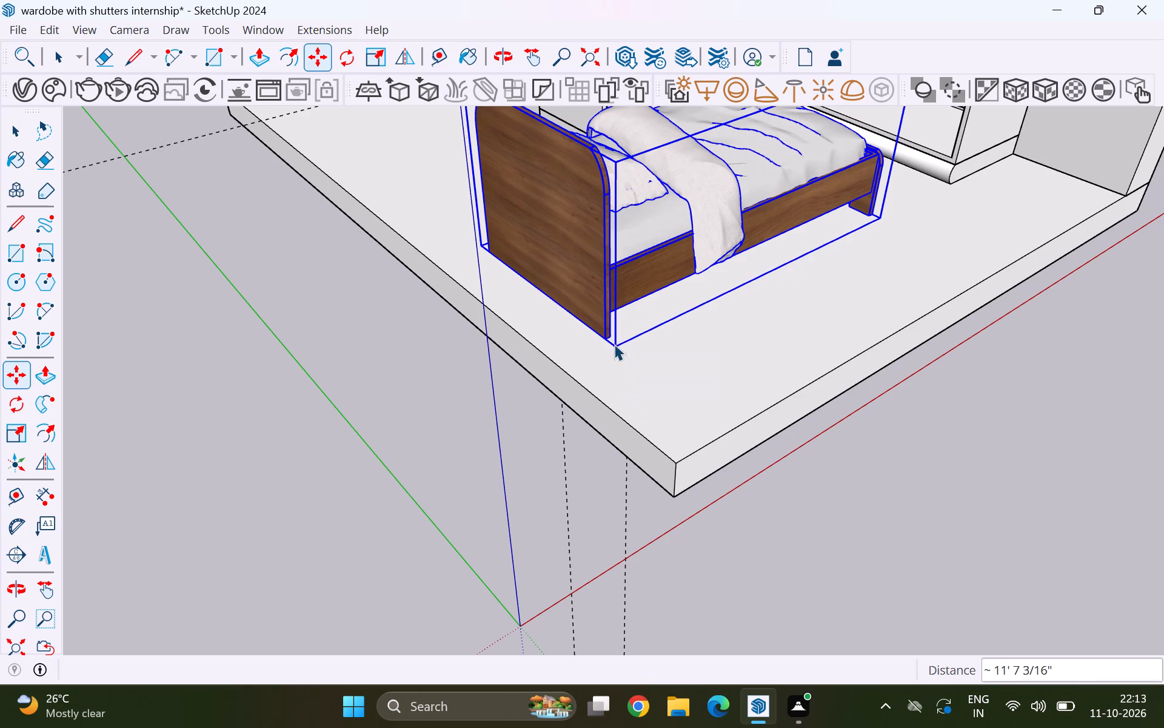
pyautogui.click(366, 384)
# Examine the bed's placement over the floor rectangle from the long side and the headboard end.
pyautogui.scroll(-4, 369, 385)
pyautogui.moveTo(738, 342); pyautogui.dragTo(441, 371, button='middle')
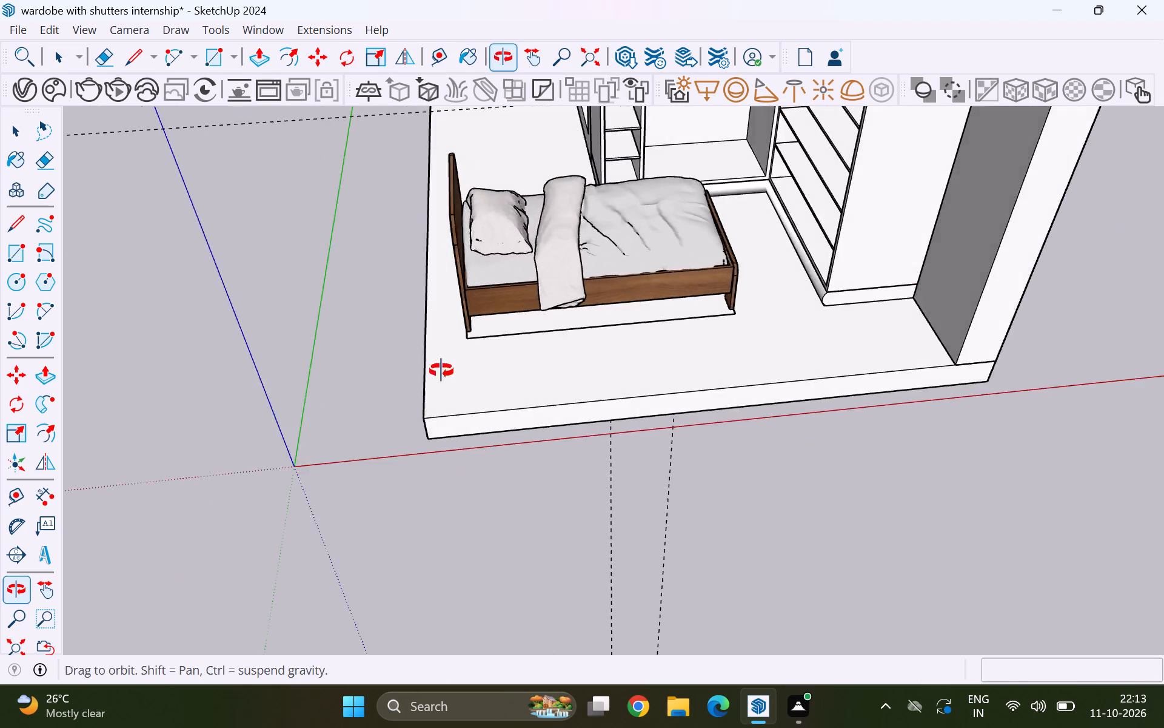
pyautogui.moveTo(441, 371); pyautogui.dragTo(492, 446, button='middle')
pyautogui.scroll(1, 233, 377)
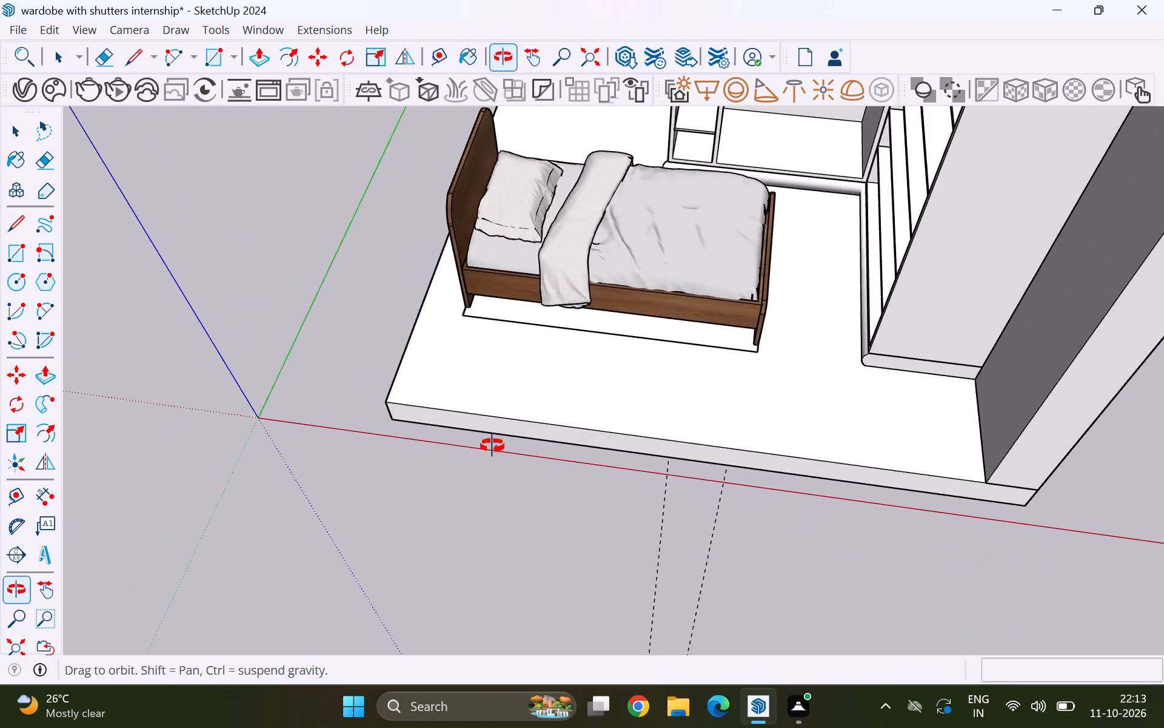
pyautogui.moveTo(492, 446); pyautogui.dragTo(862, 445, button='middle')
pyautogui.moveTo(563, 444); pyautogui.dragTo(999, 406, button='middle')
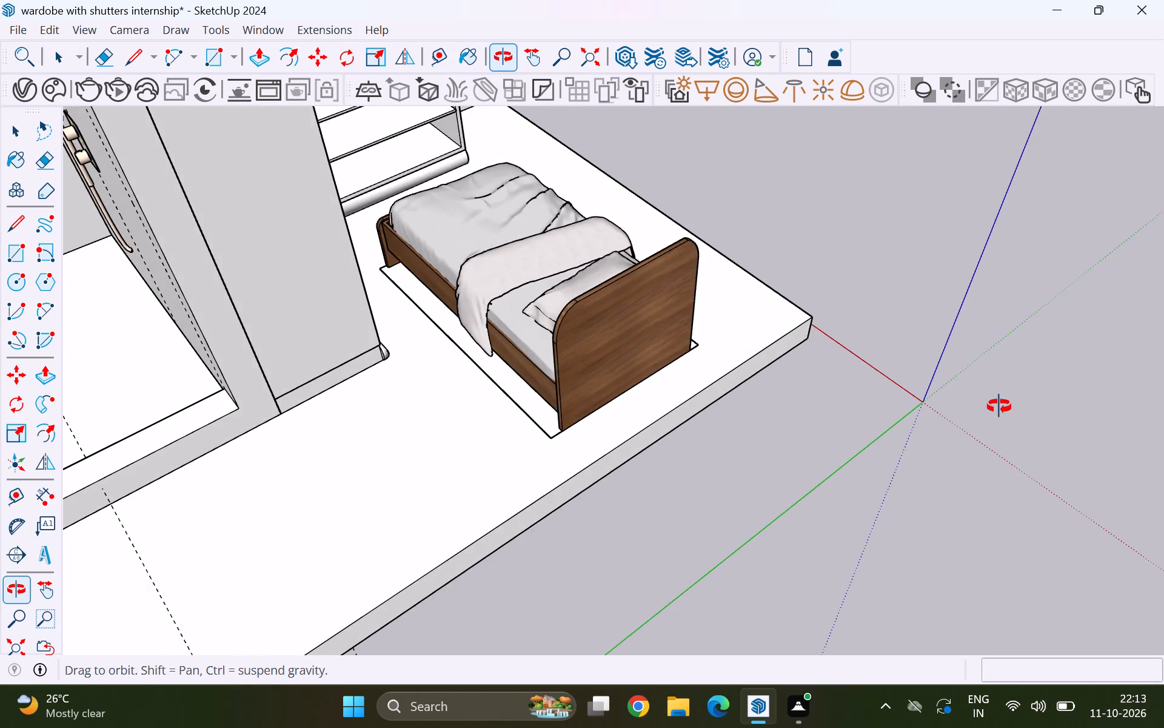
pyautogui.moveTo(999, 406); pyautogui.dragTo(107, 316, button='middle')
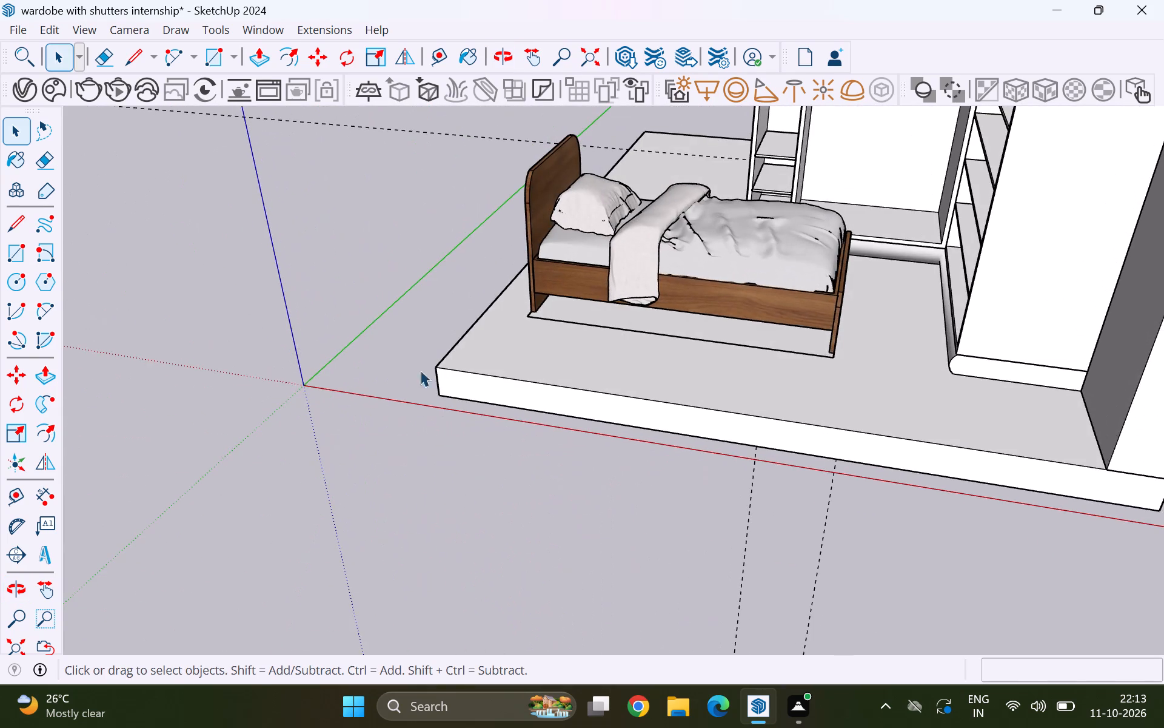
pyautogui.scroll(-2, 607, 394)
# Check the distance from the floor rectangle's short edge at the headboard leg towards the floor slab's nearby edge.
pyautogui.scroll(18, 570, 346)
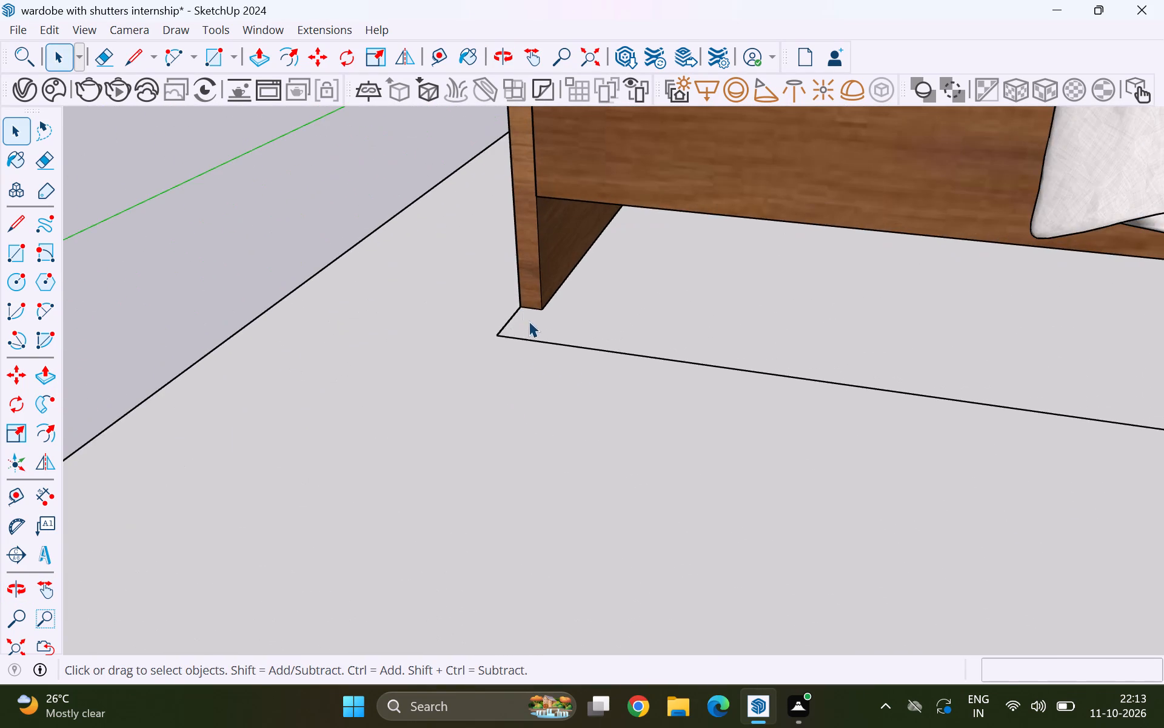
pyautogui.moveTo(529, 340); pyautogui.dragTo(620, 296, button='middle')
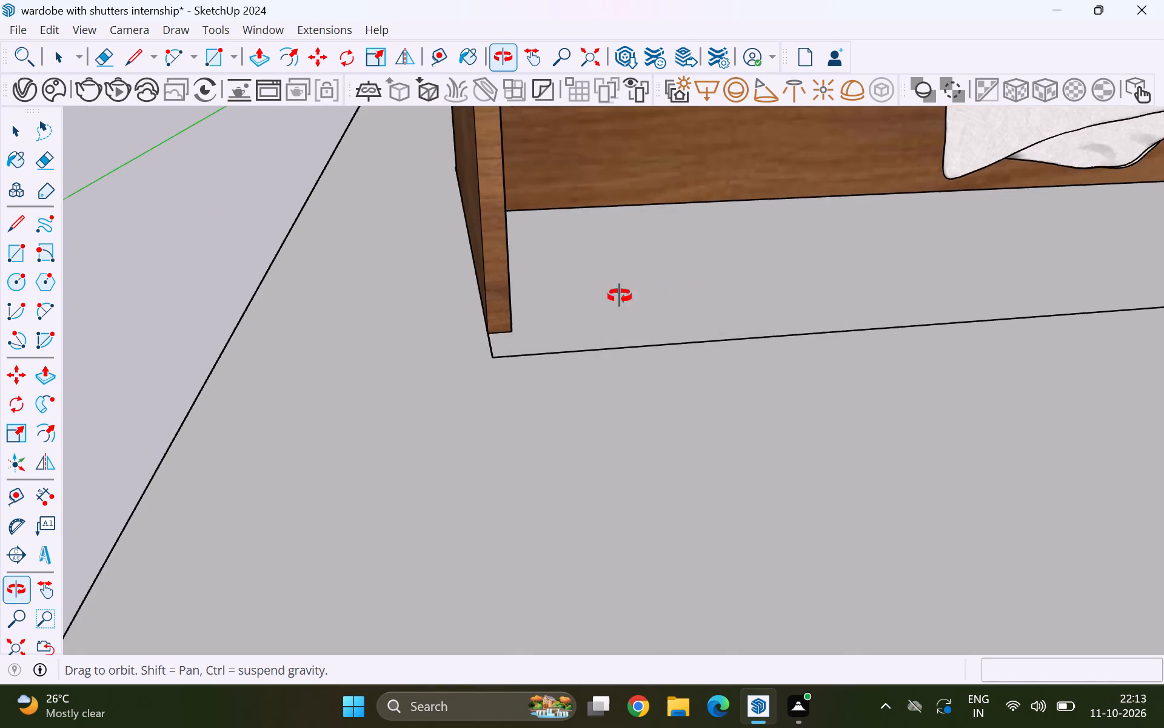
pyautogui.moveTo(620, 296); pyautogui.dragTo(503, 334, button='middle')
pyautogui.moveTo(435, 321); pyautogui.dragTo(583, 421, button='middle')
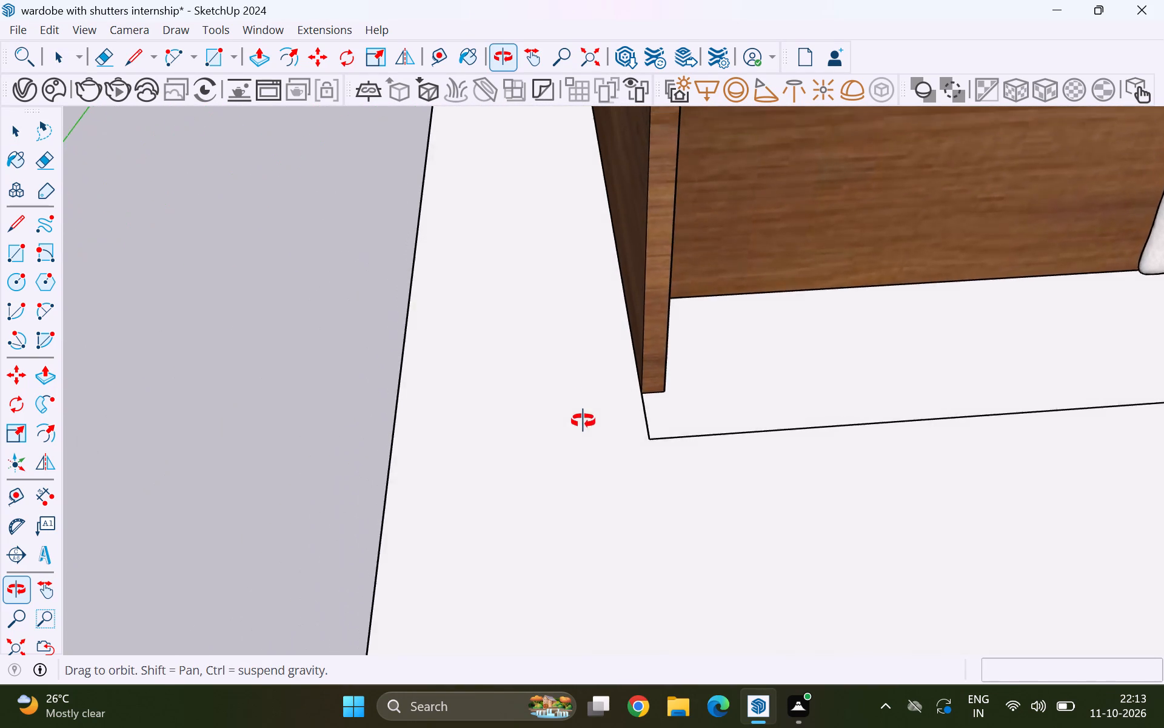
pyautogui.moveTo(583, 421); pyautogui.dragTo(583, 453, button='middle')
pyautogui.press('t')
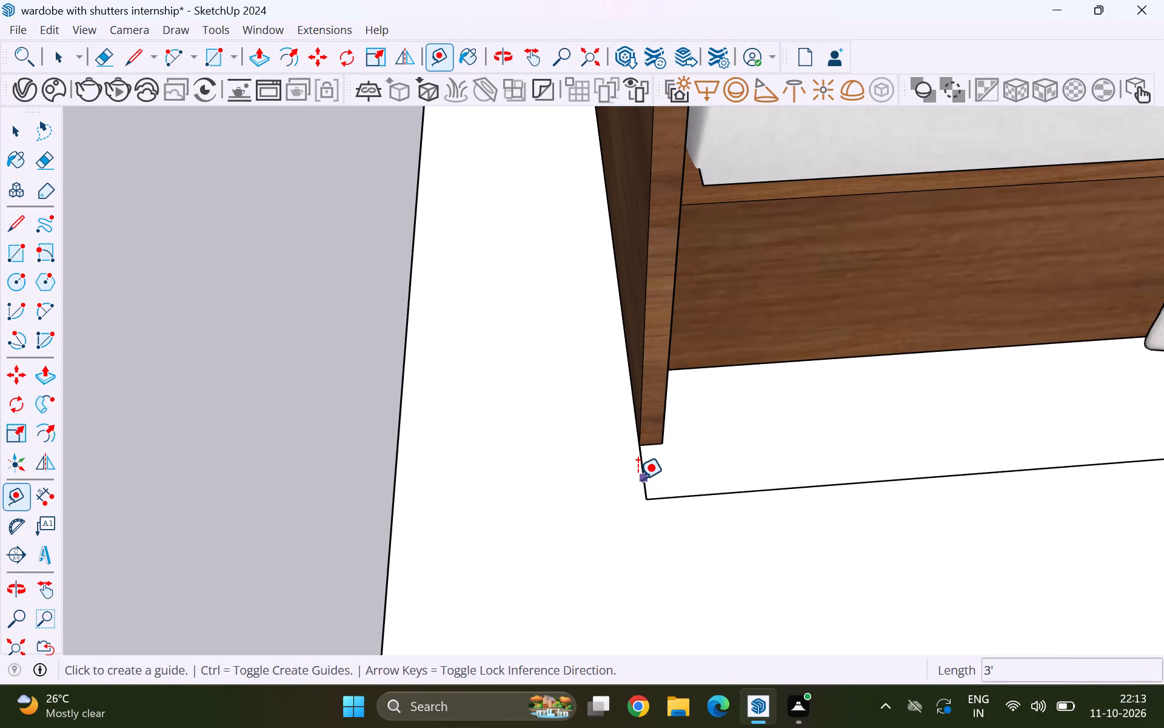
pyautogui.click(638, 478)
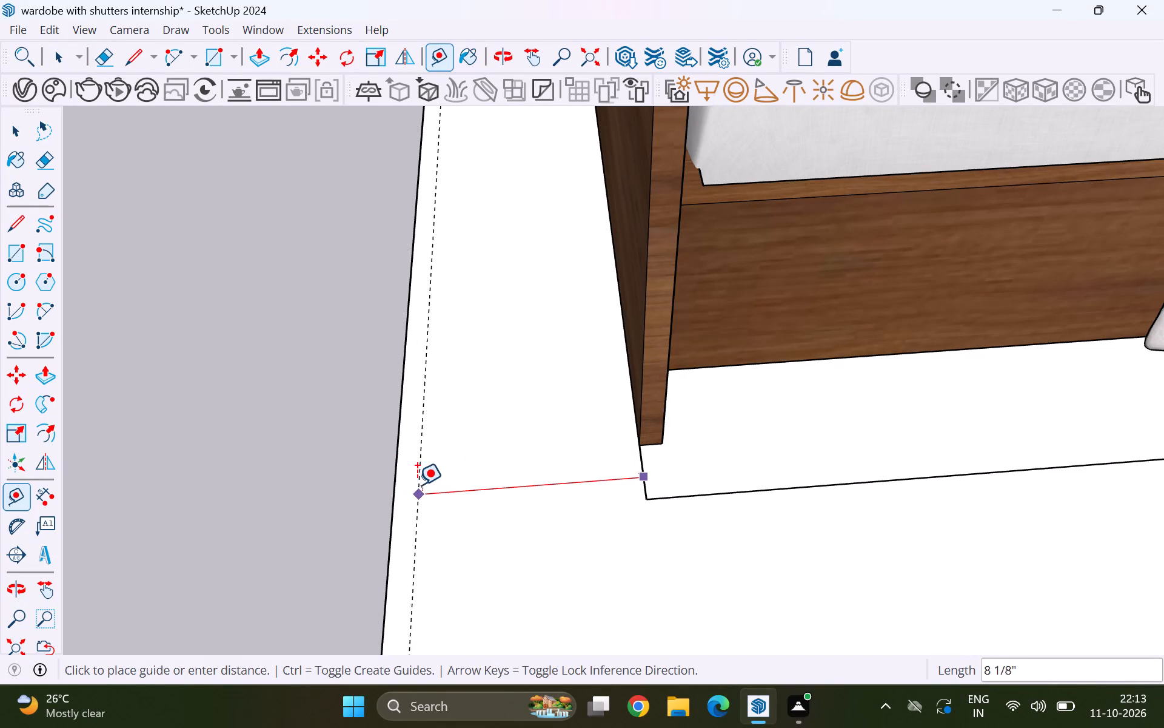
pyautogui.press('space')
# Examine the bed's position in the whole room relative to the wardrobe, the wall and the floor slab's edges.
pyautogui.scroll(-3, 326, 359)
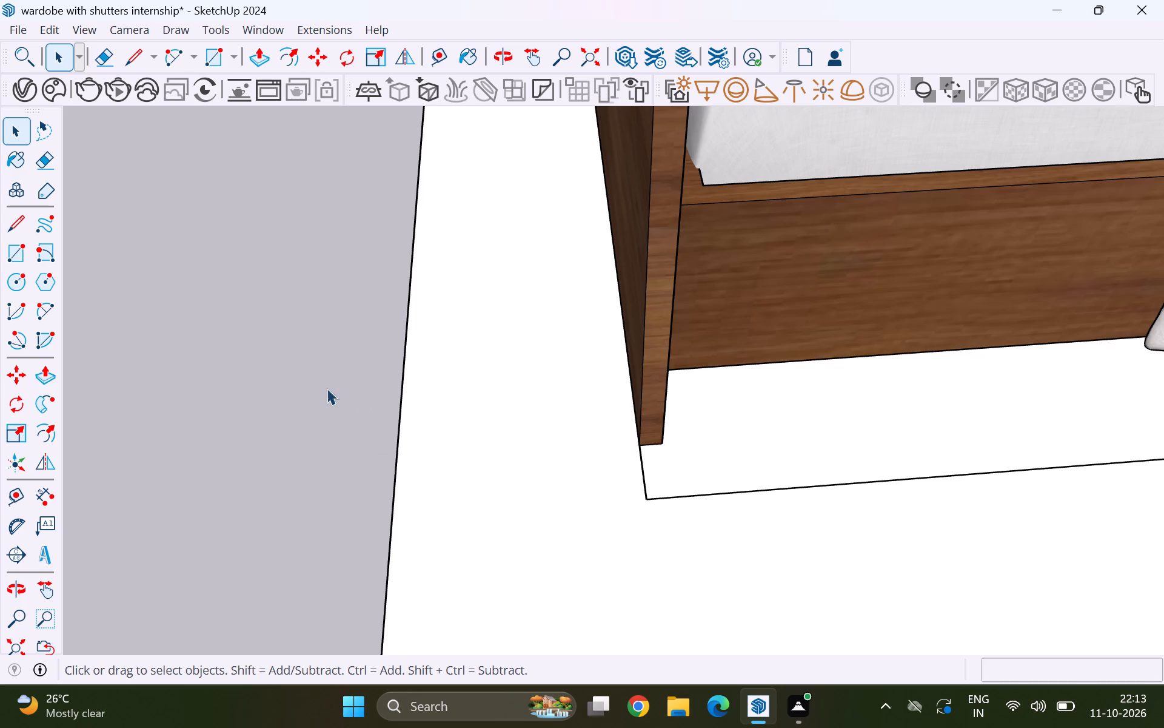
pyautogui.scroll(-3, 327, 388)
pyautogui.scroll(-6, 433, 487)
pyautogui.scroll(-5, 517, 551)
pyautogui.scroll(-4, 664, 536)
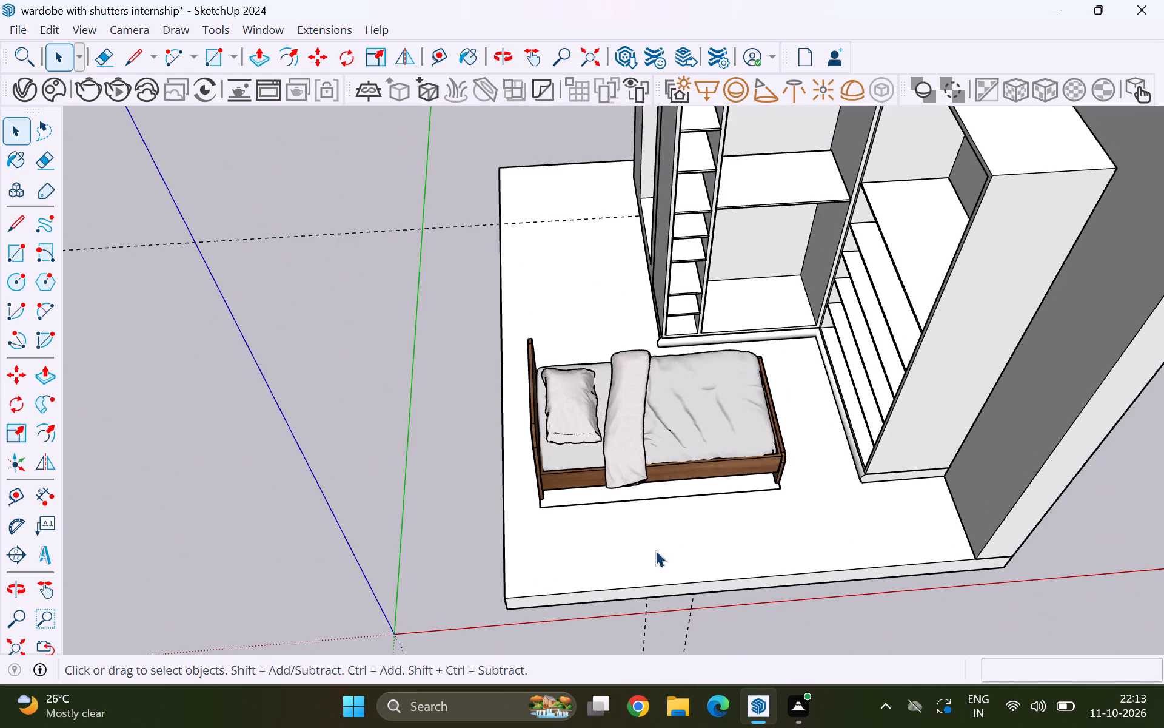
pyautogui.scroll(-3, 601, 447)
pyautogui.moveTo(642, 559); pyautogui.dragTo(432, 435, button='middle')
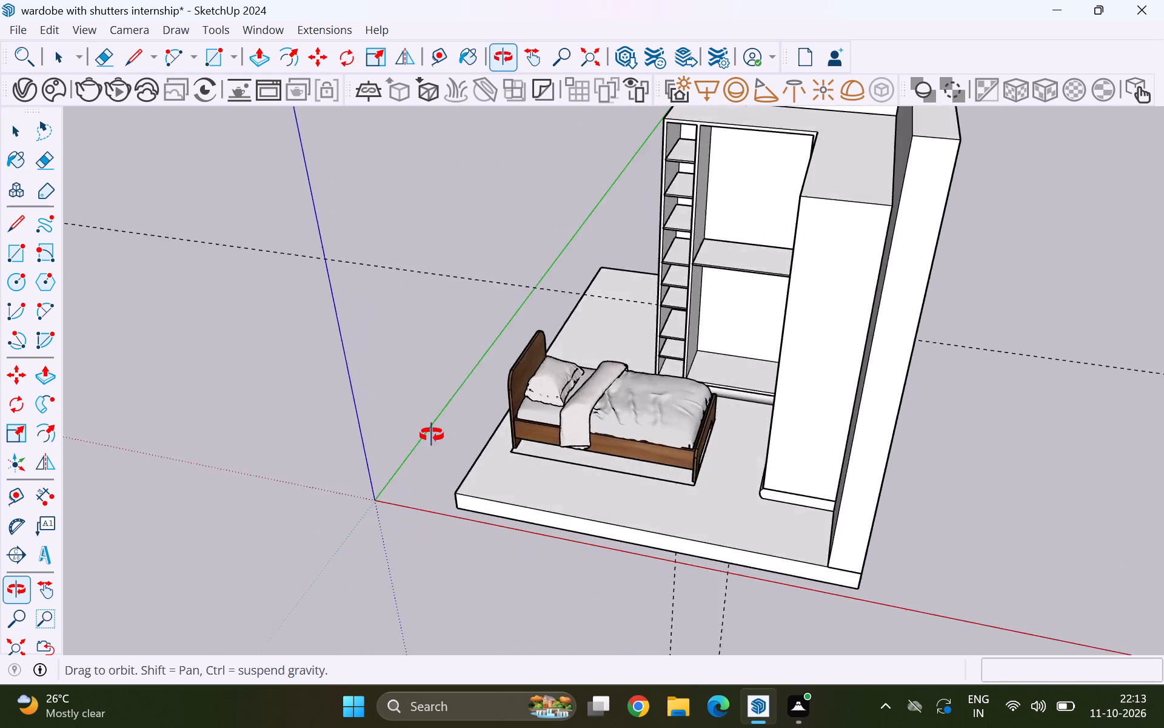
pyautogui.moveTo(432, 435); pyautogui.dragTo(311, 422, button='middle')
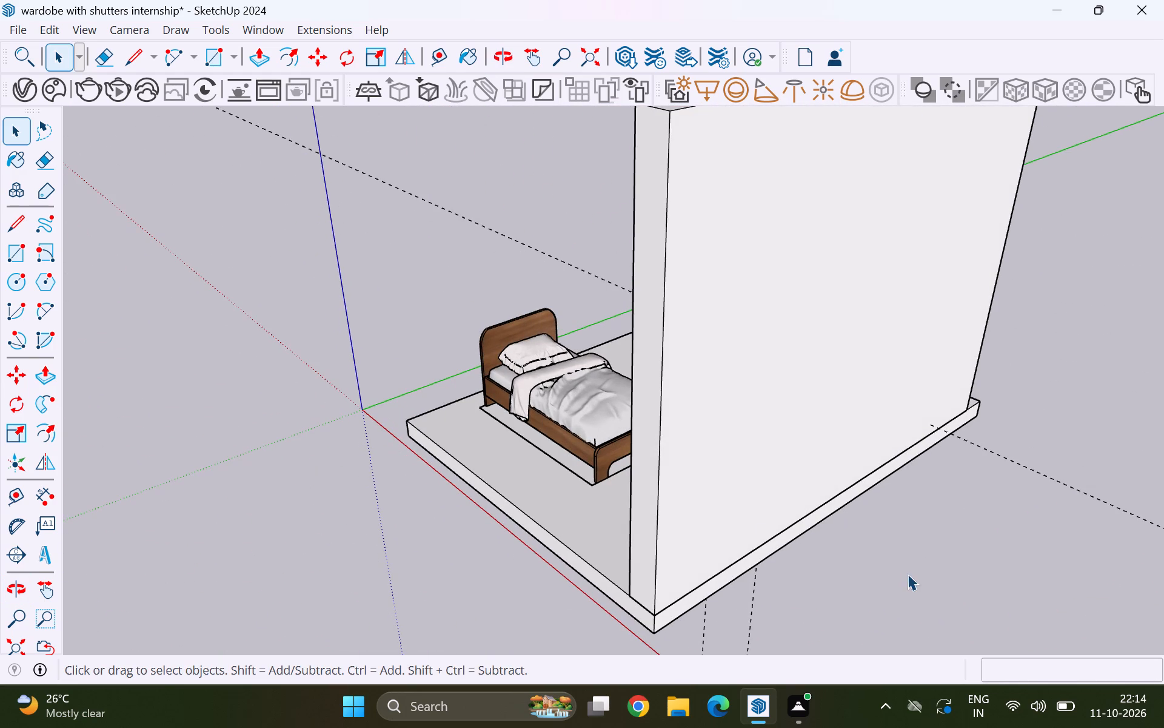
pyautogui.scroll(3, 818, 685)
pyautogui.scroll(-2, 535, 420)
pyautogui.moveTo(444, 445); pyautogui.dragTo(686, 515, button='middle')
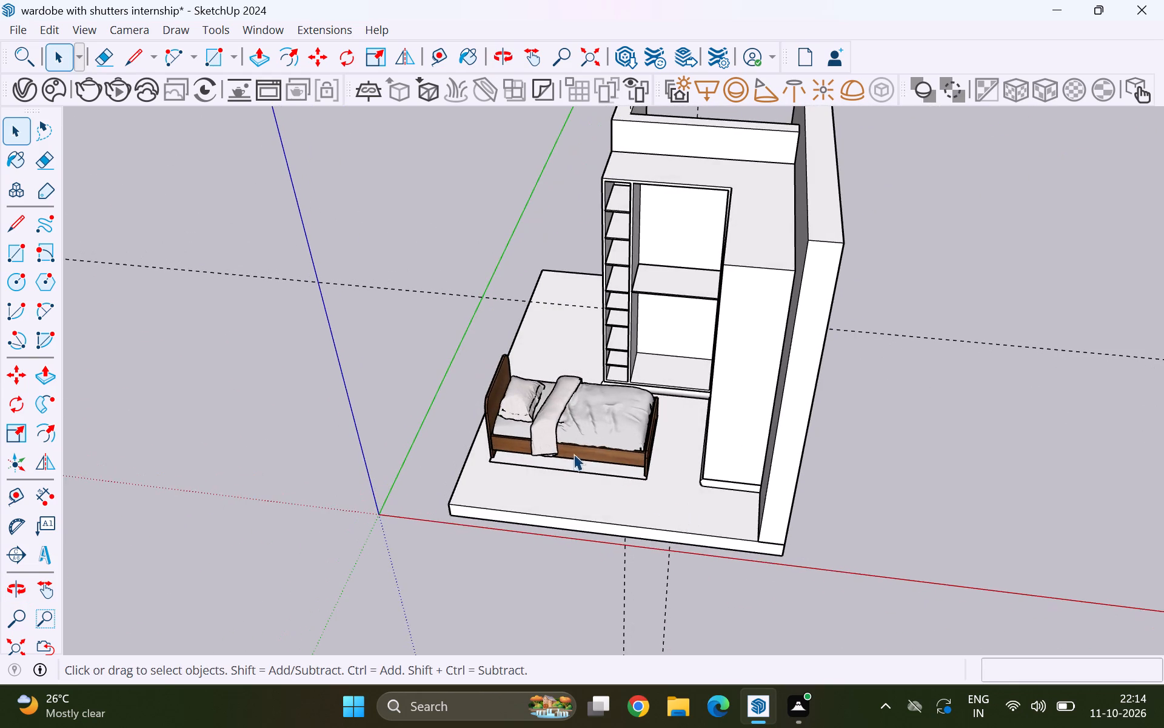
# Inspect the bed's fit on the floor rectangle from the headboard end, briefly selecting the rectangle and clearing the selection.
pyautogui.scroll(8, 563, 458)
pyautogui.scroll(1, 384, 452)
pyautogui.moveTo(383, 452); pyautogui.dragTo(563, 482, button='middle')
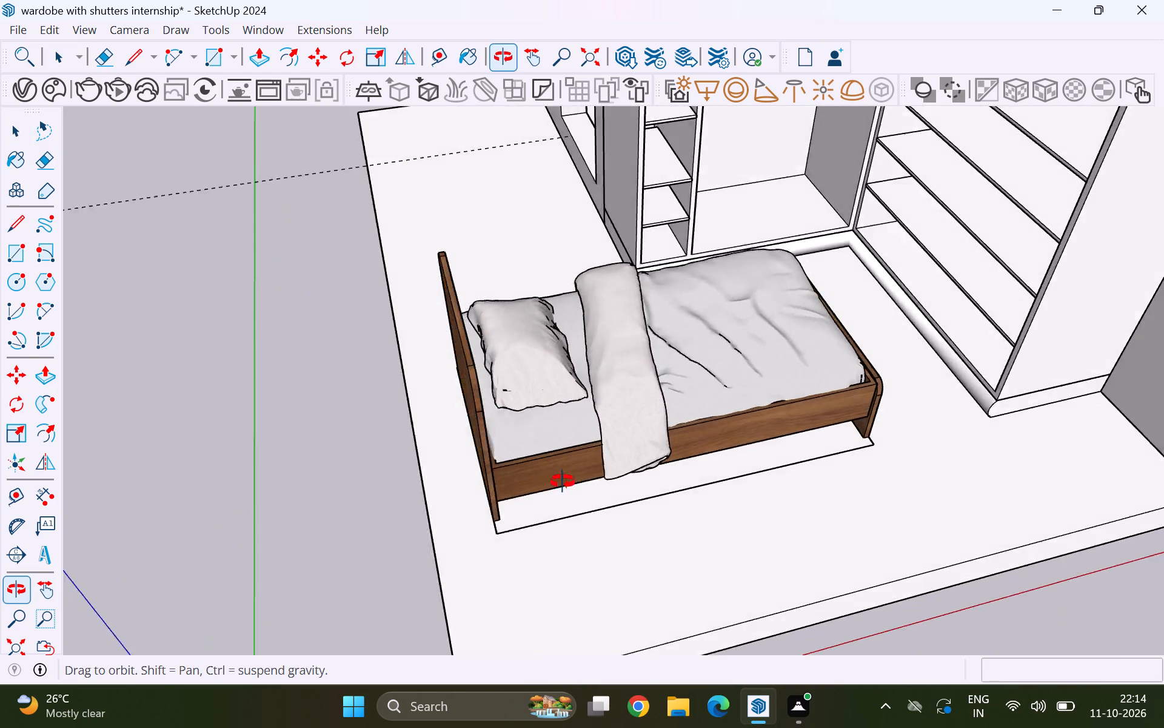
pyautogui.moveTo(563, 482); pyautogui.dragTo(712, 497, button='middle')
pyautogui.scroll(1, 683, 484)
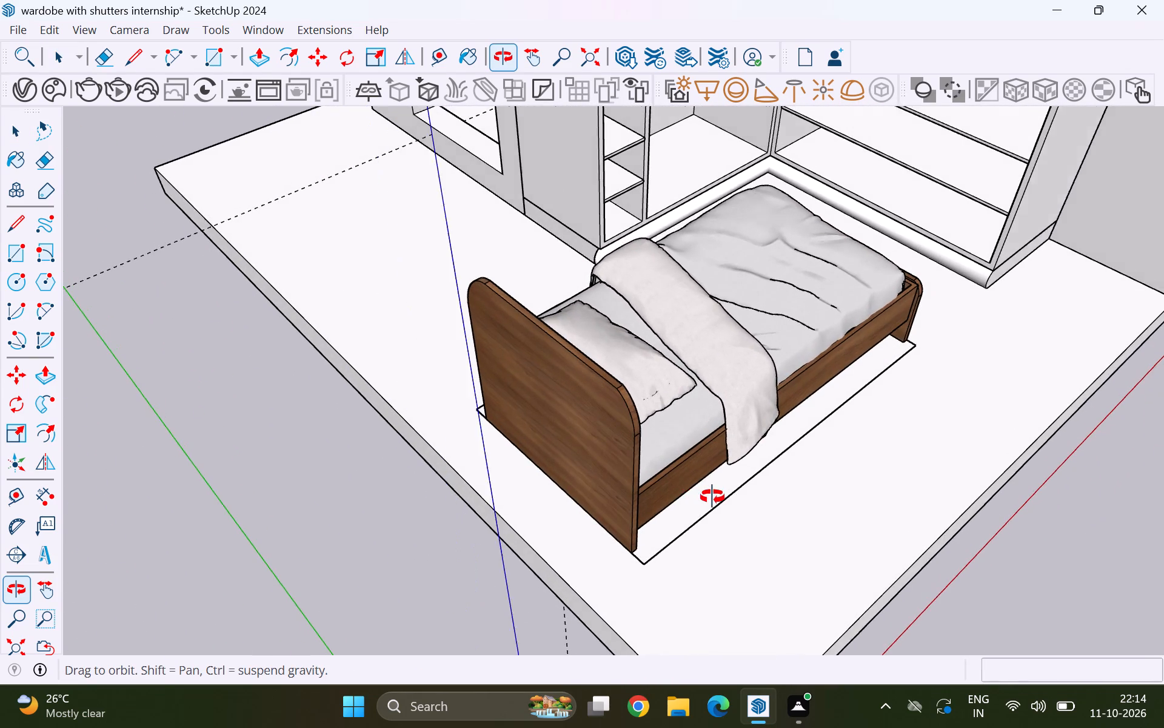
pyautogui.moveTo(712, 497); pyautogui.dragTo(716, 499, button='middle')
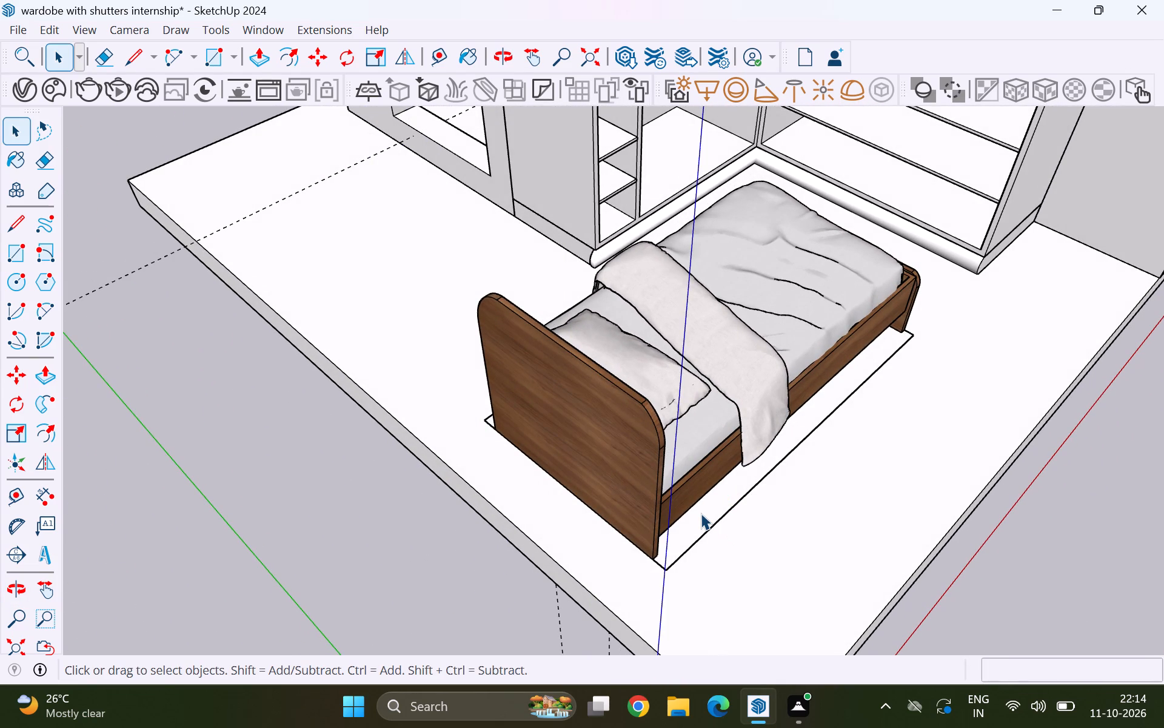
pyautogui.click(701, 513)
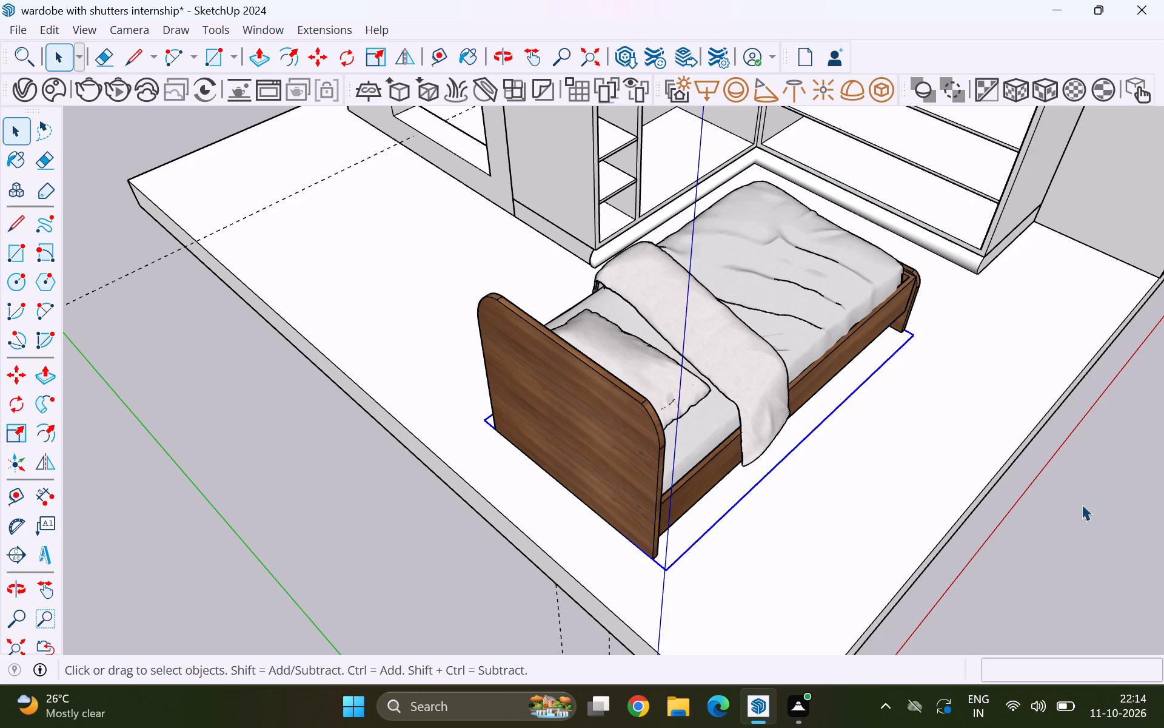
pyautogui.click(1071, 524)
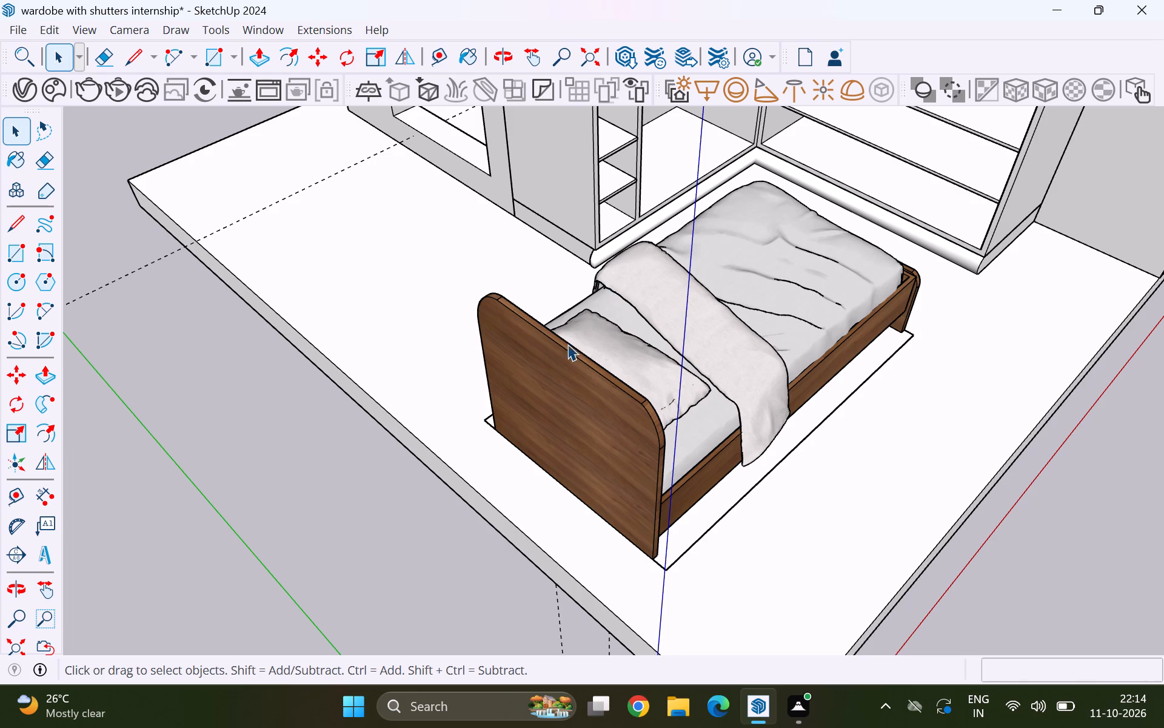
# Inspect the footboard end of the bed against the corner and edges of the floor rectangle.
pyautogui.scroll(-4, 629, 313)
pyautogui.moveTo(800, 377); pyautogui.dragTo(463, 402, button='middle')
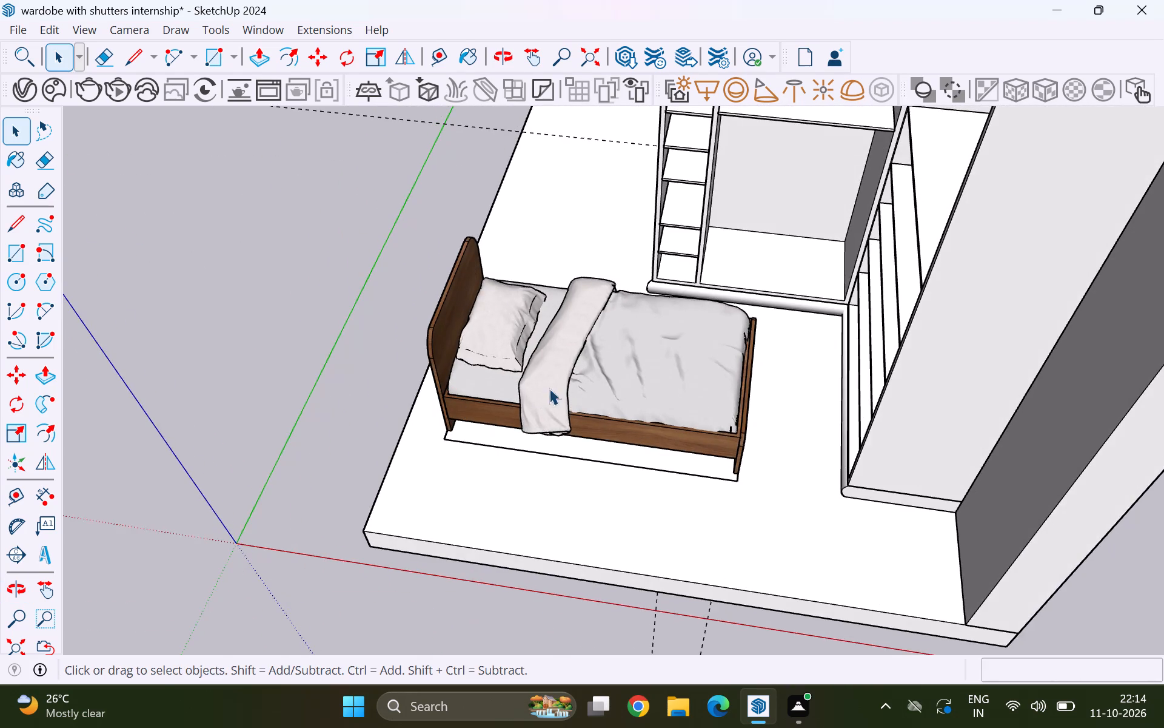
pyautogui.scroll(5, 656, 429)
pyautogui.scroll(1, 794, 463)
pyautogui.moveTo(794, 463); pyautogui.dragTo(503, 408, button='middle')
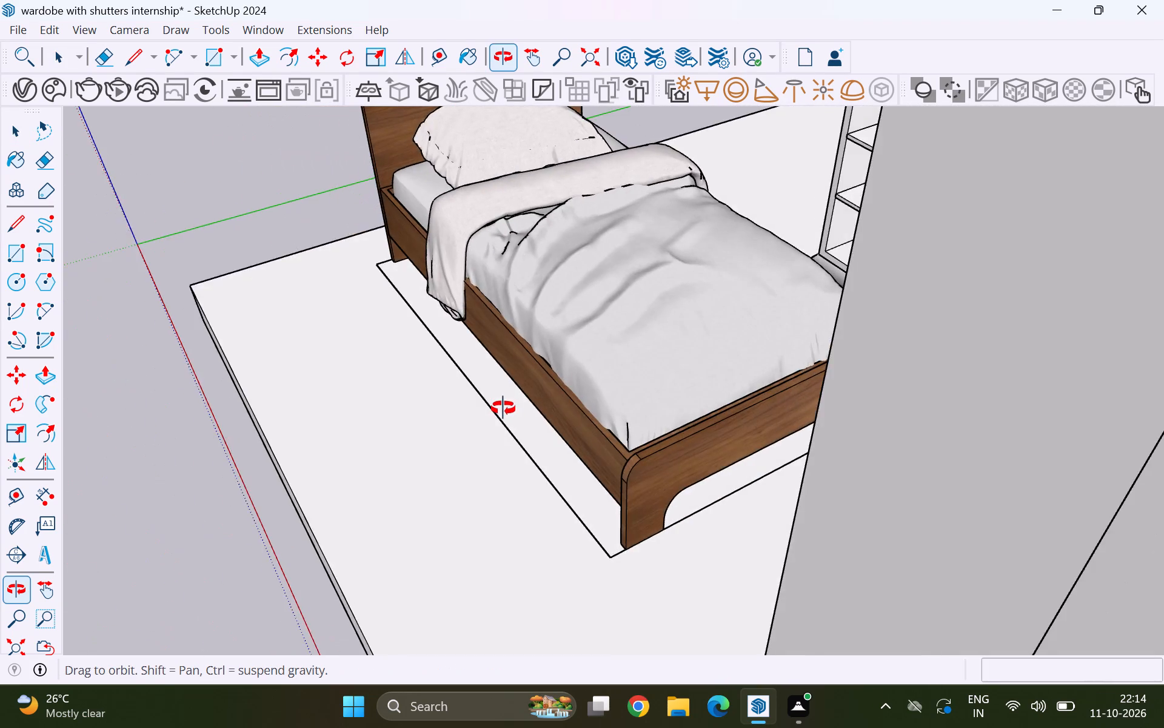
pyautogui.moveTo(503, 408); pyautogui.dragTo(588, 332, button='middle')
pyautogui.moveTo(588, 330); pyautogui.dragTo(594, 305, button='middle')
pyautogui.moveTo(594, 305); pyautogui.dragTo(678, 394, button='middle')
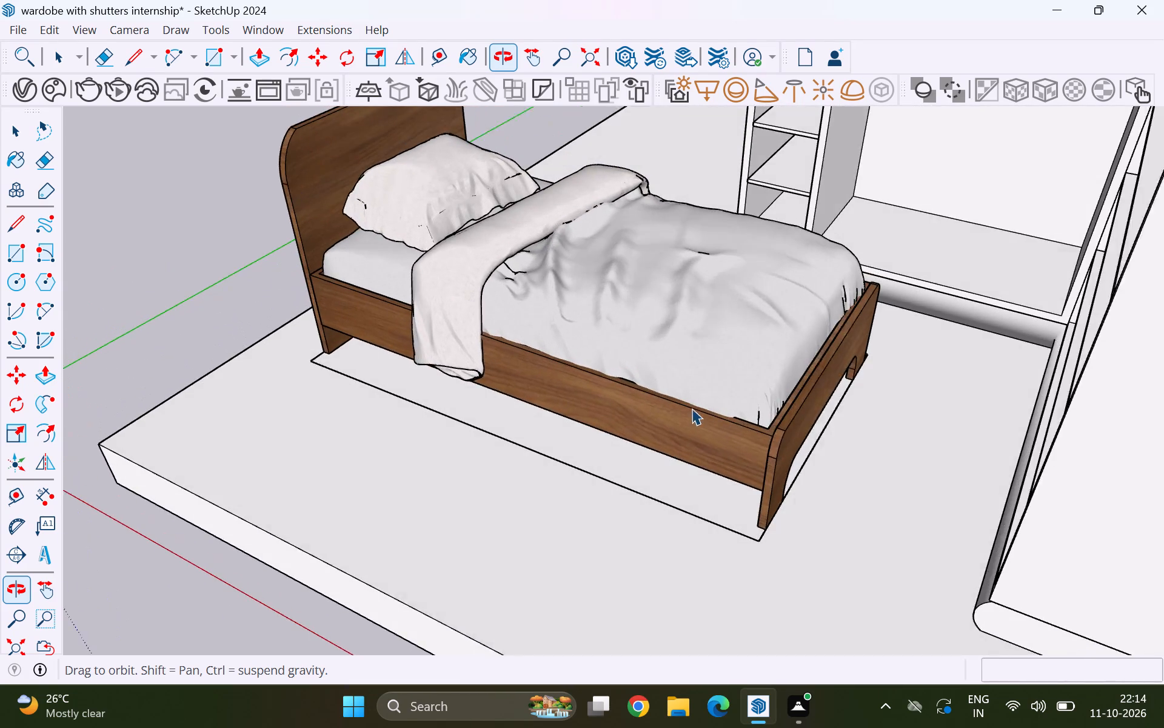
pyautogui.scroll(-8, 786, 432)
pyautogui.scroll(-3, 676, 371)
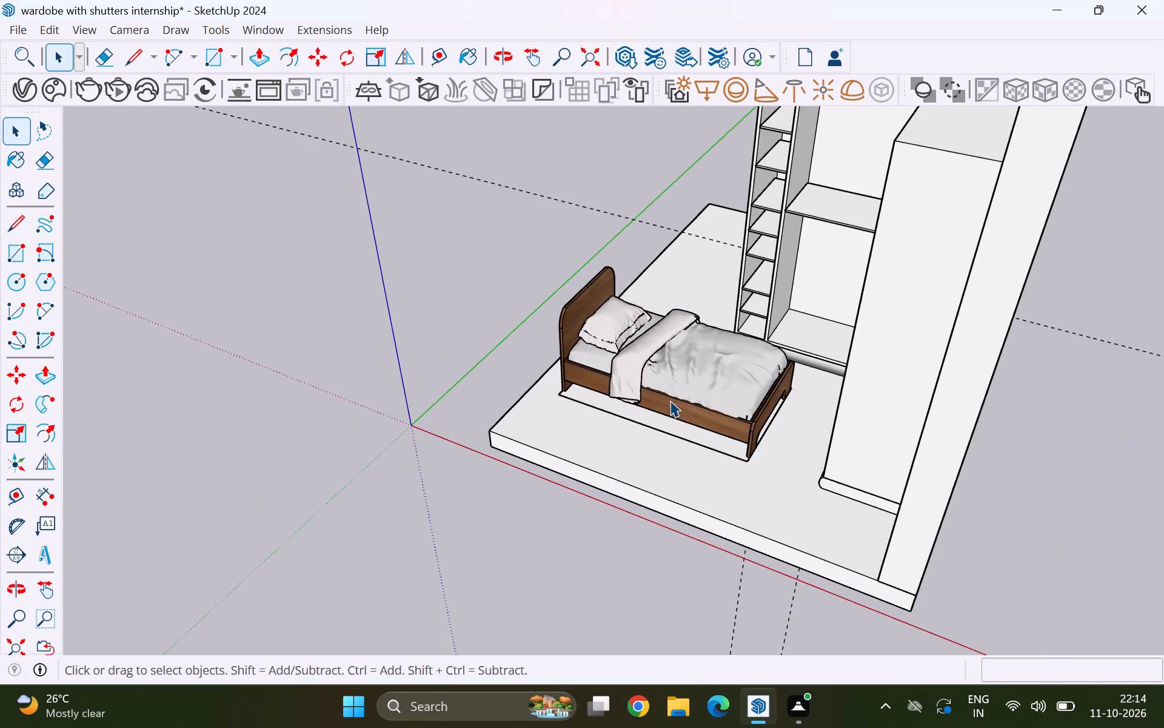
pyautogui.scroll(-4, 640, 417)
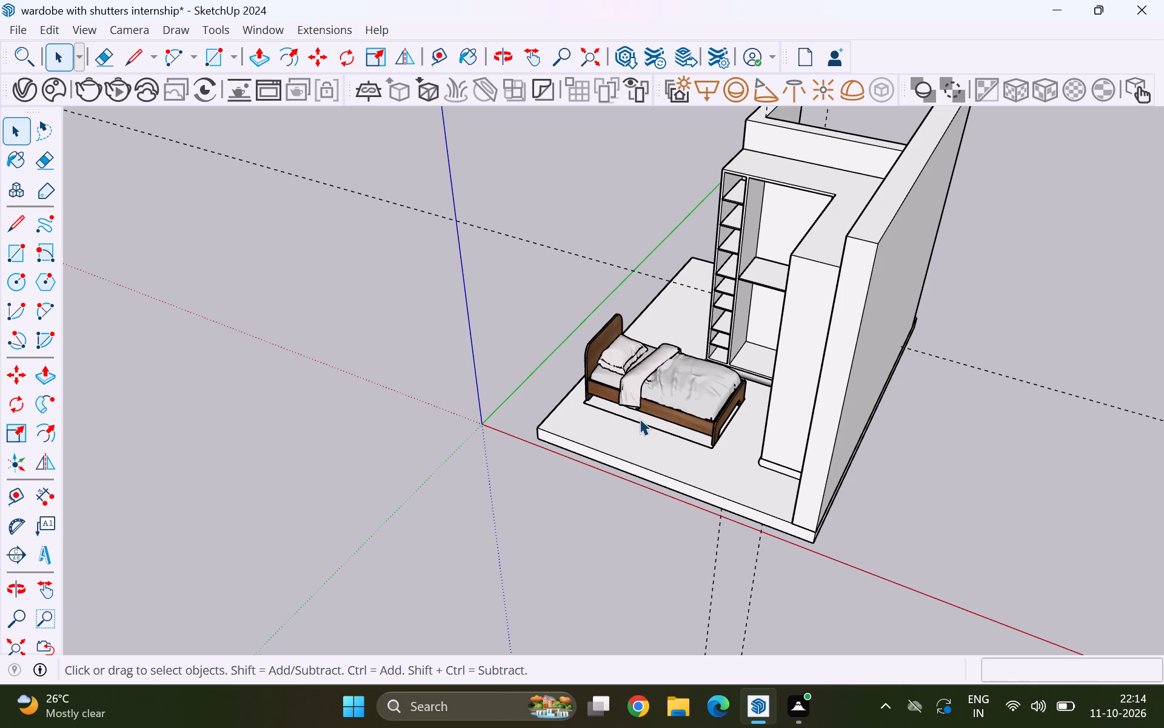
# Inspect the headboard leg's bottom corner against the adjacent front corner of the floor rectangle.
pyautogui.scroll(3, 681, 352)
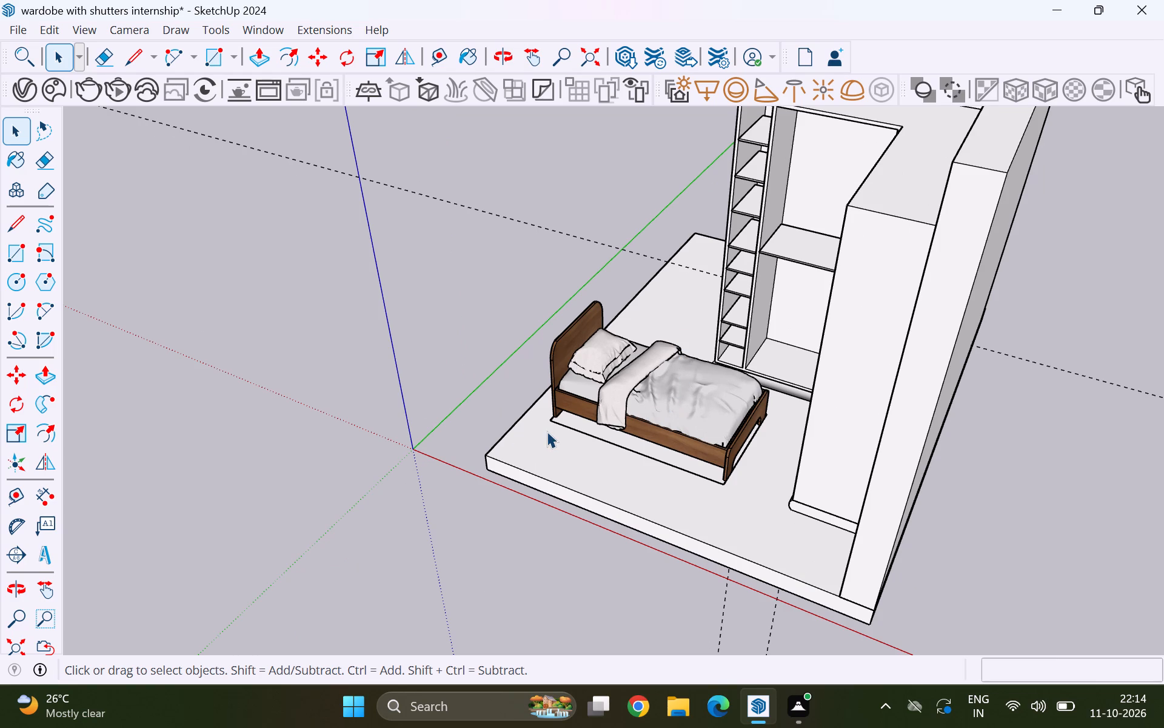
pyautogui.moveTo(547, 431); pyautogui.dragTo(879, 422, button='middle')
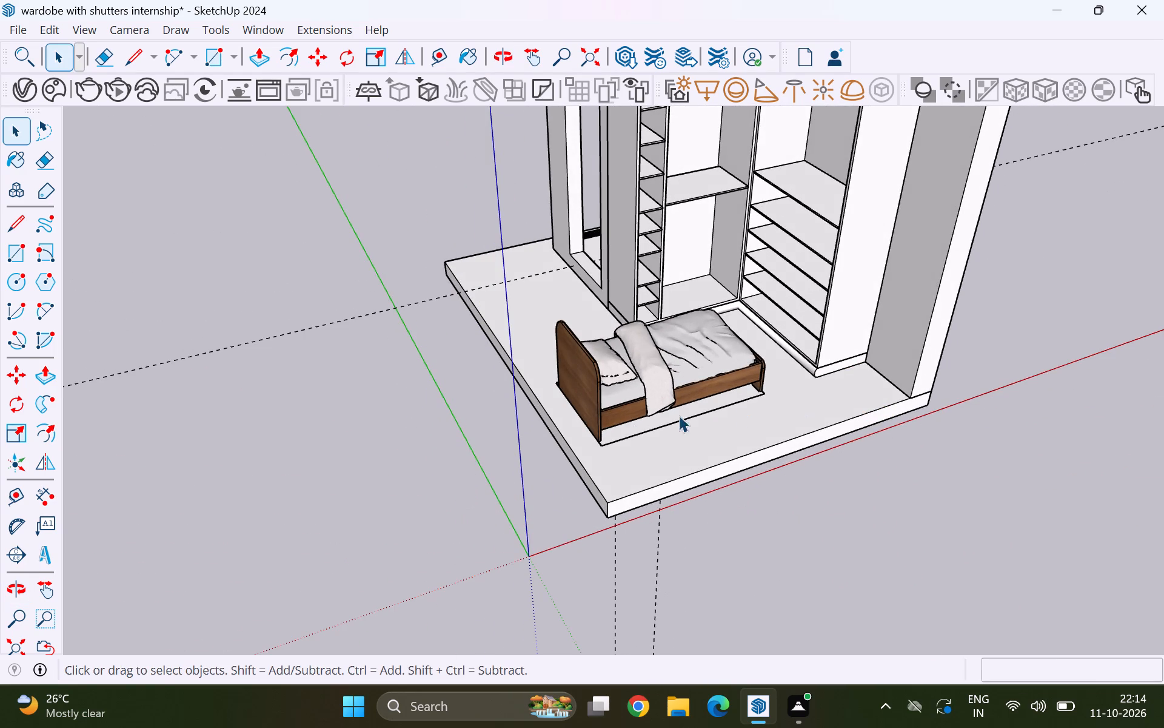
pyautogui.scroll(1, 546, 440)
pyautogui.moveTo(546, 440); pyautogui.dragTo(640, 473, button='middle')
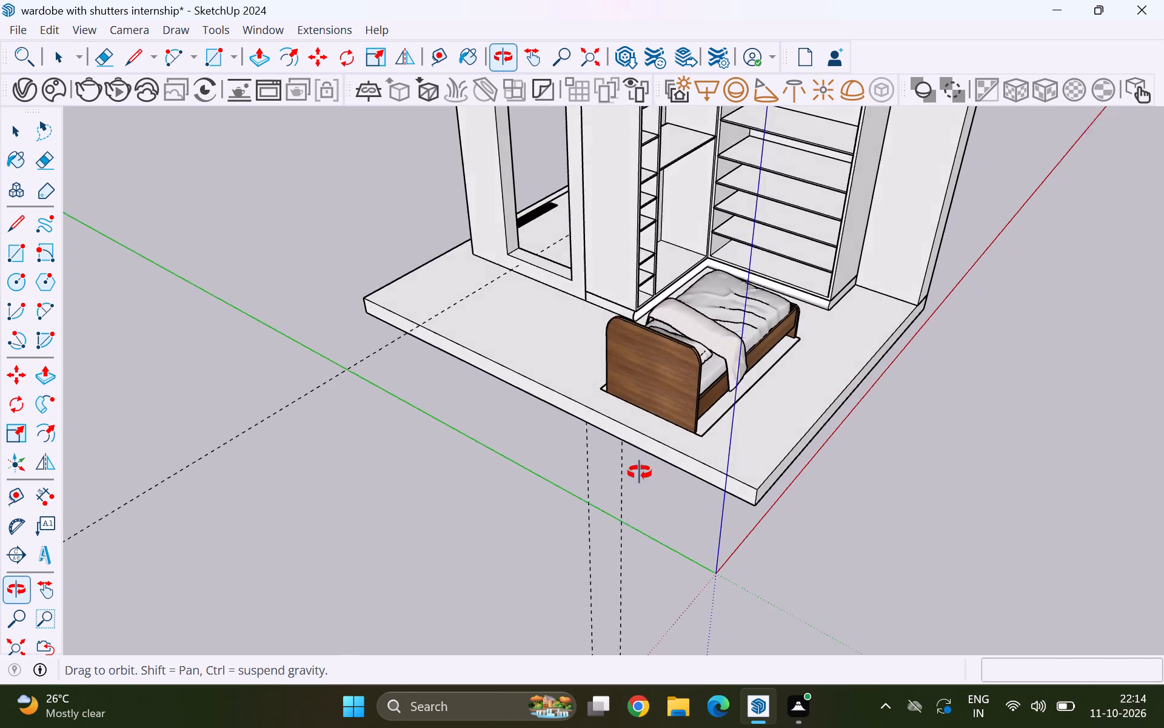
pyautogui.moveTo(640, 473); pyautogui.dragTo(415, 530, button='middle')
pyautogui.scroll(5, 545, 479)
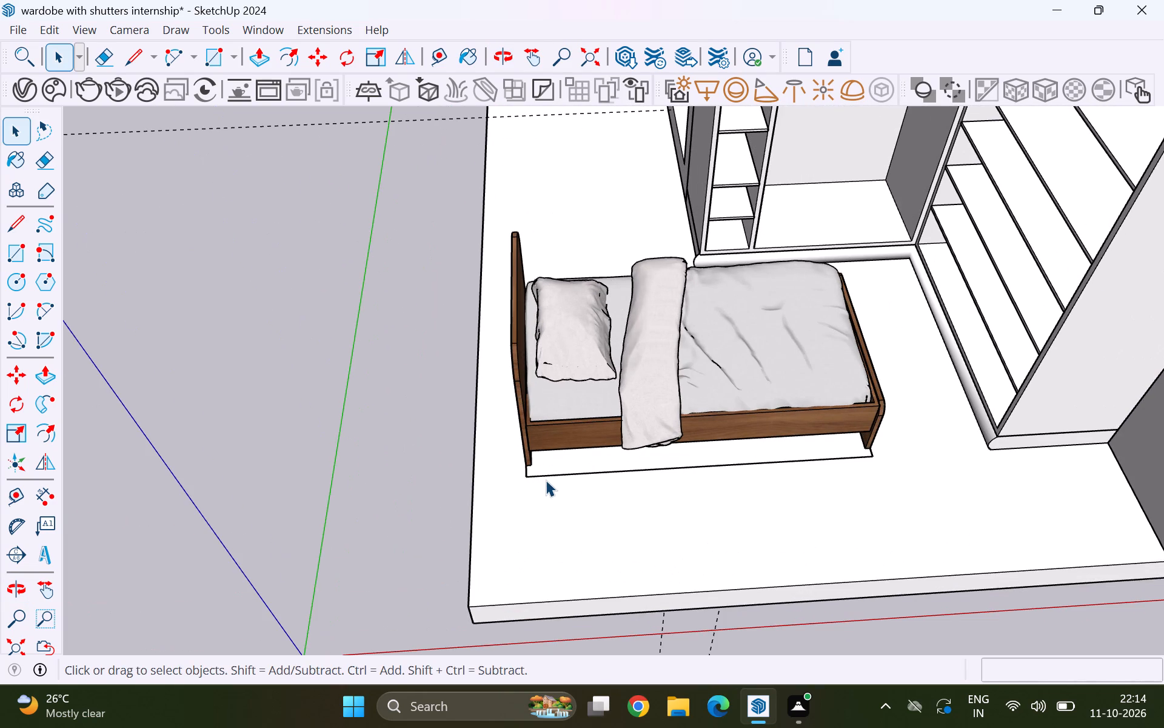
pyautogui.scroll(5, 546, 479)
pyautogui.scroll(6, 526, 433)
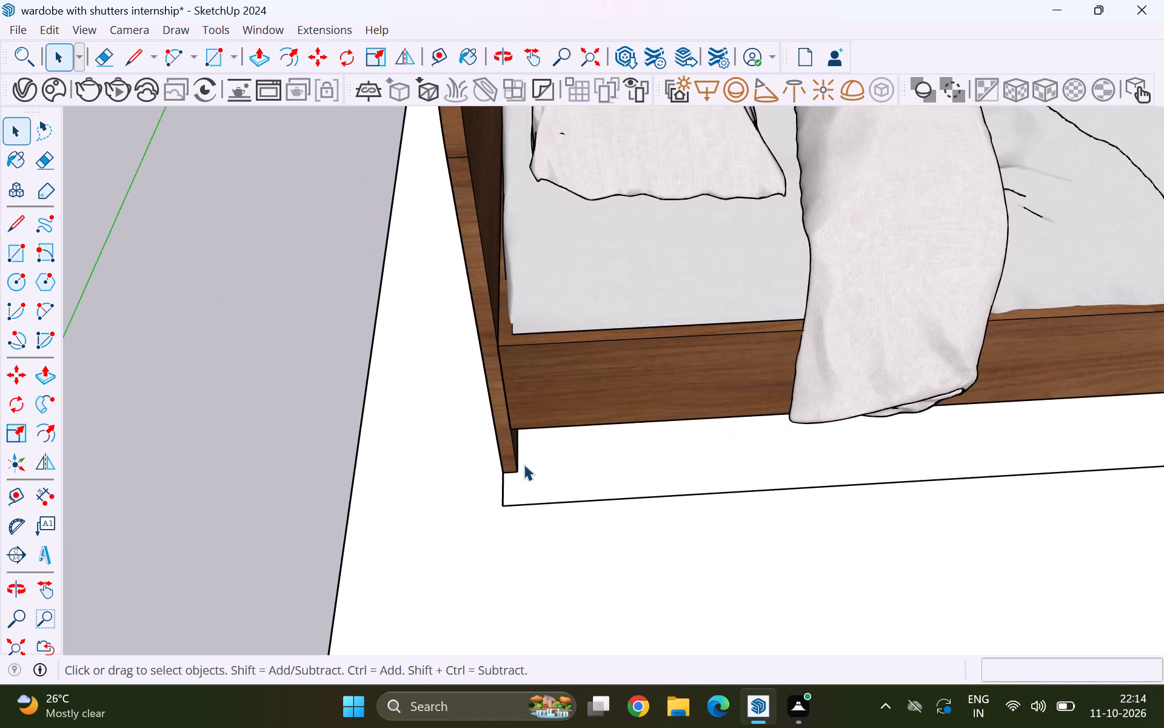
pyautogui.scroll(4, 524, 464)
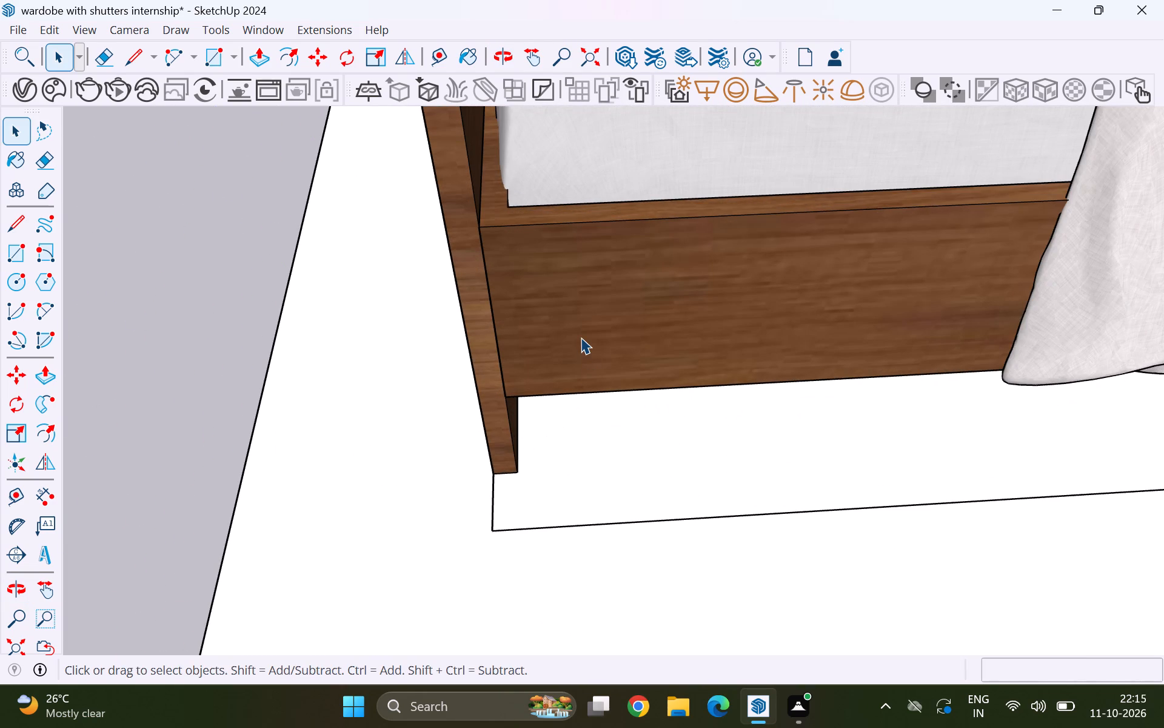
# Examine the bed's alignment with the floor rectangle from above and around, including its clearance to the wardrobe.
pyautogui.scroll(-1, 581, 342)
pyautogui.moveTo(618, 374); pyautogui.dragTo(574, 493, button='middle')
pyautogui.moveTo(571, 500); pyautogui.dragTo(531, 601, button='middle')
pyautogui.scroll(-13, 550, 465)
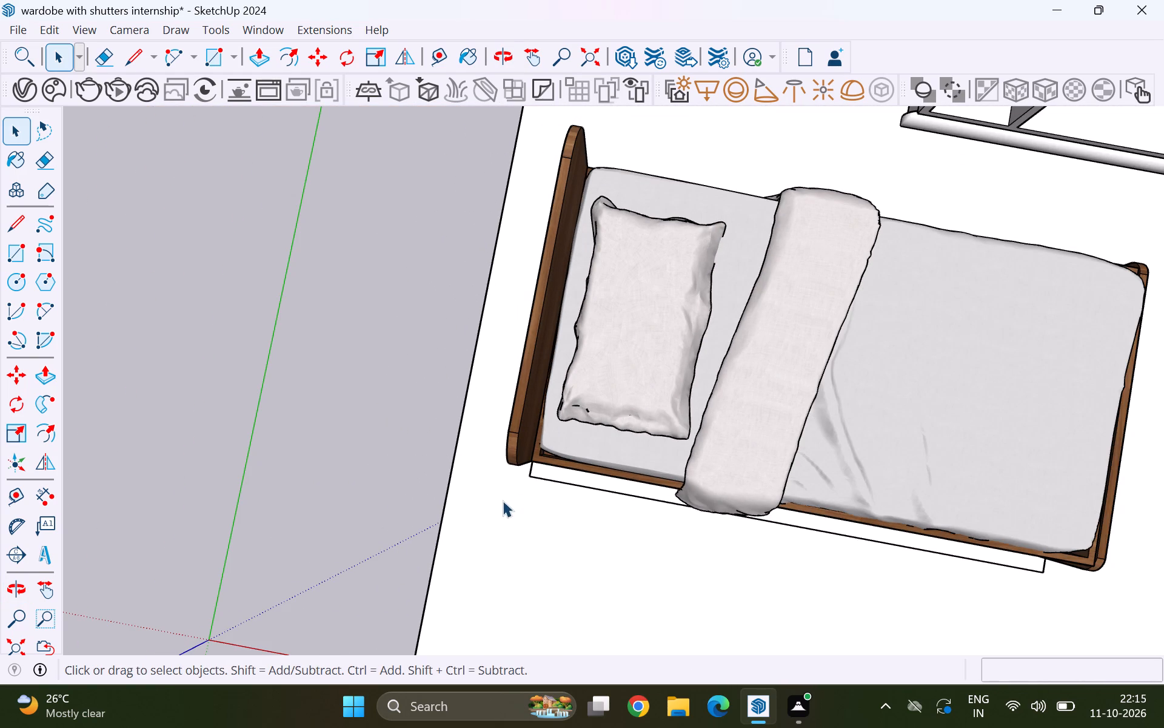
pyautogui.moveTo(503, 500); pyautogui.dragTo(817, 171, button='middle')
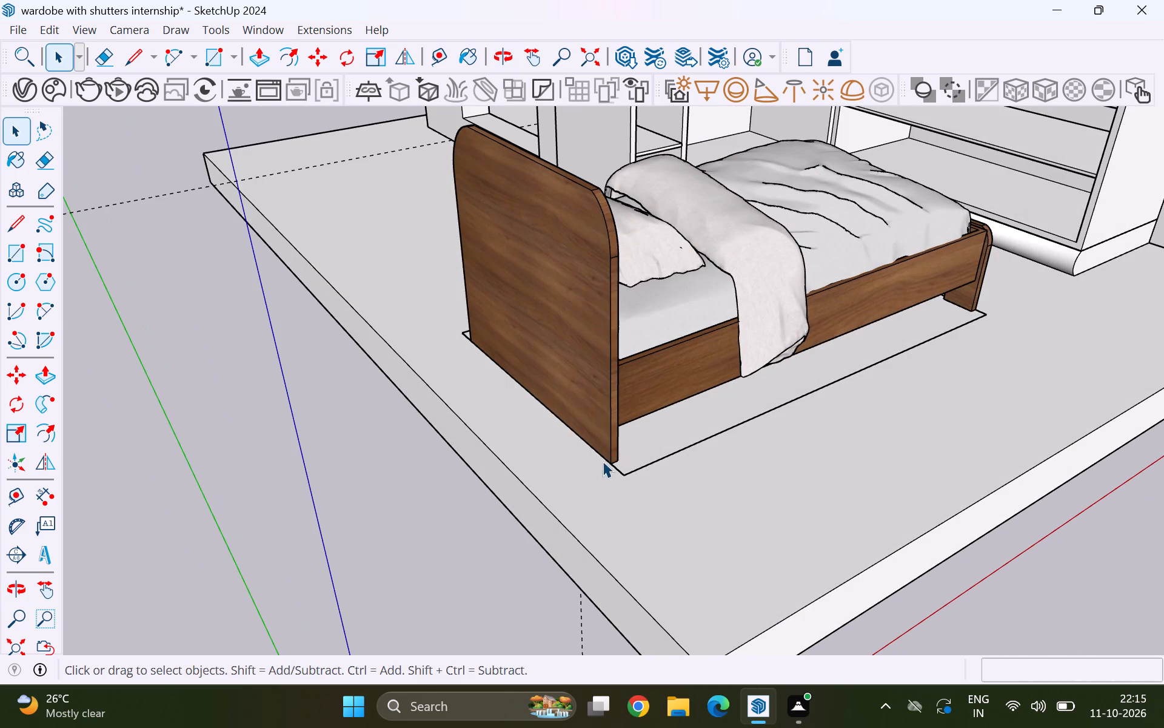
pyautogui.moveTo(603, 461); pyautogui.dragTo(246, 516, button='middle')
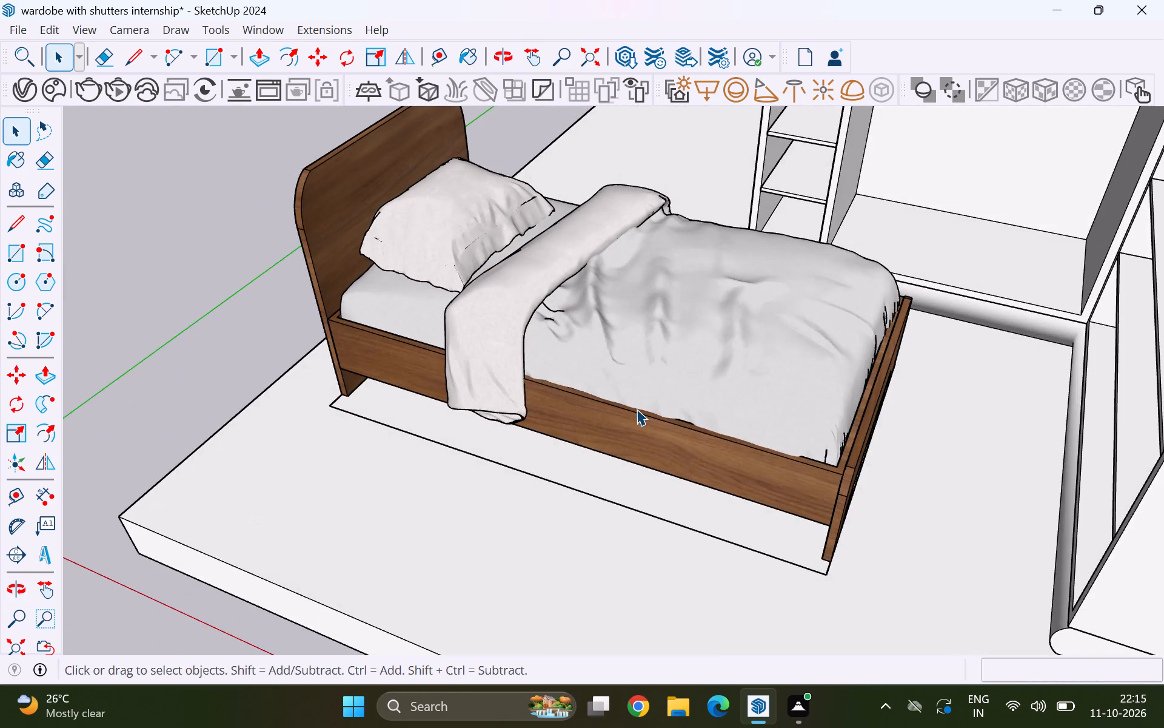
pyautogui.scroll(-12, 637, 412)
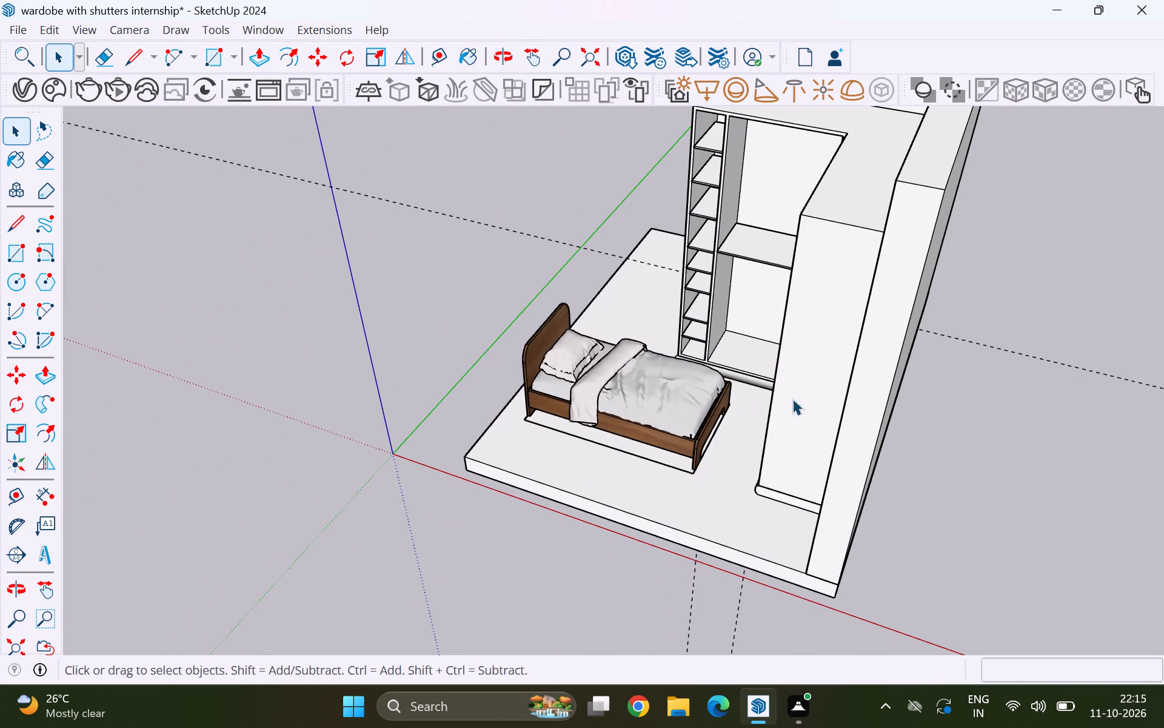
pyautogui.moveTo(576, 479); pyautogui.dragTo(806, 410, button='middle')
pyautogui.scroll(1, 806, 410)
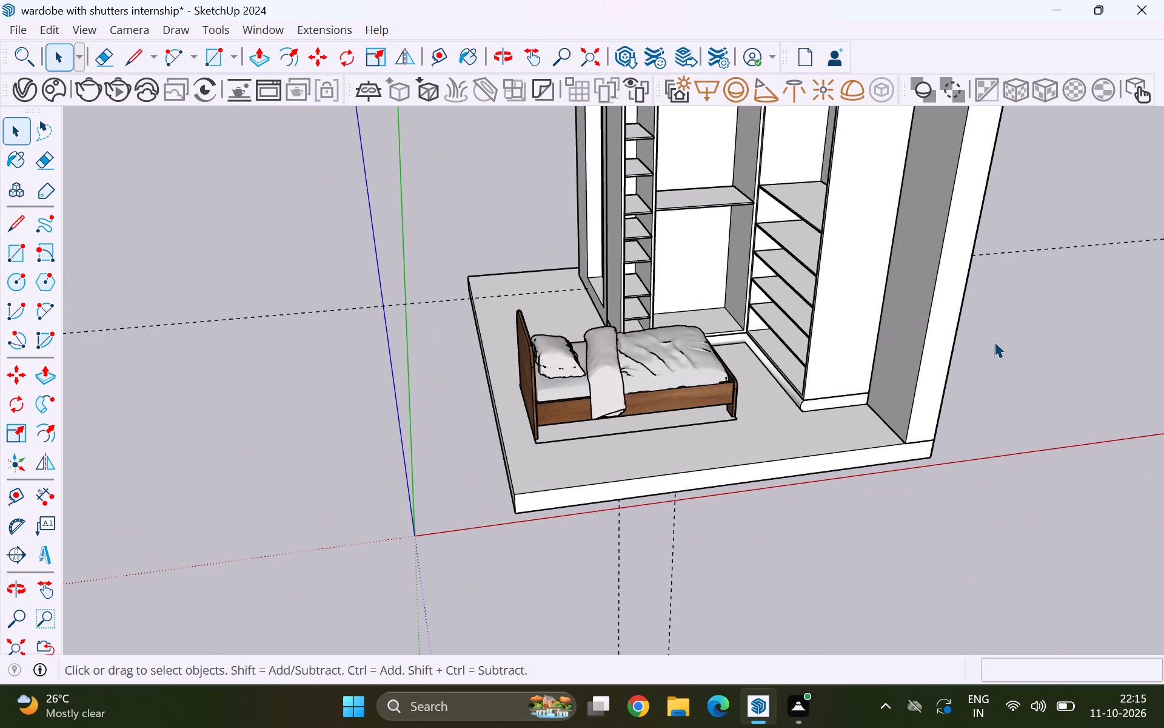
# Measure the gap between the base of the bed's headboard and the adjacent edge of the floor slab.
pyautogui.click(994, 342)
pyautogui.moveTo(387, 407); pyautogui.dragTo(515, 440, button='middle')
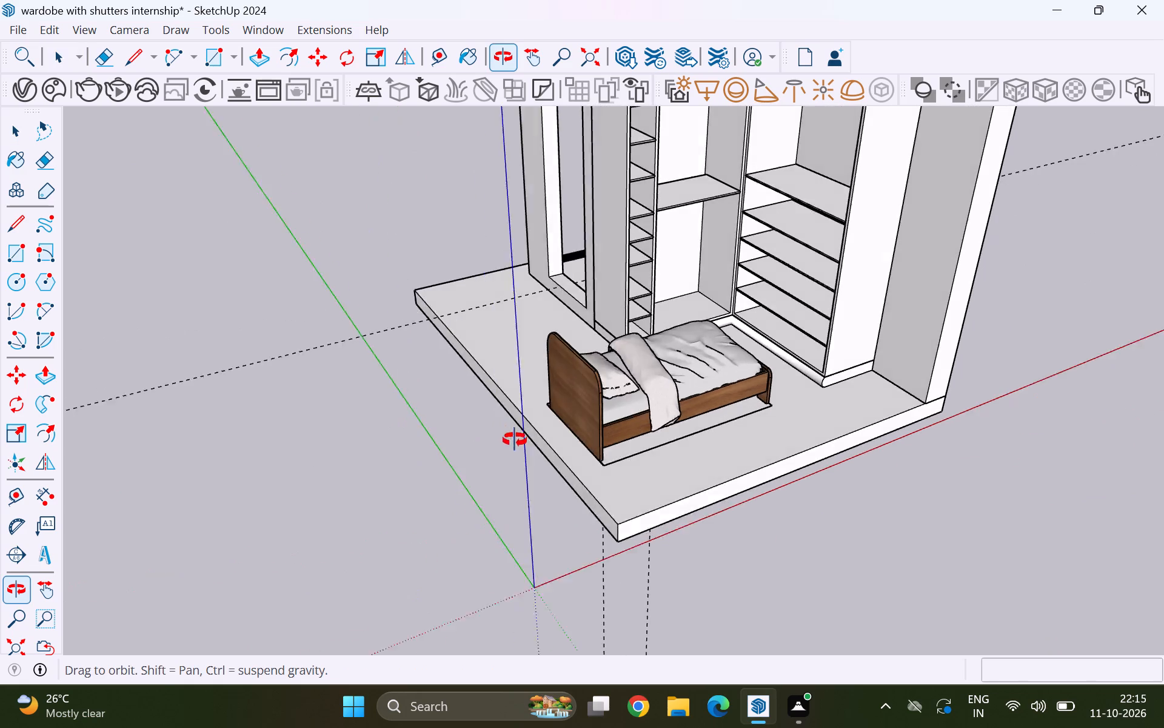
pyautogui.moveTo(515, 440); pyautogui.dragTo(510, 539, button='middle')
pyautogui.scroll(10, 574, 479)
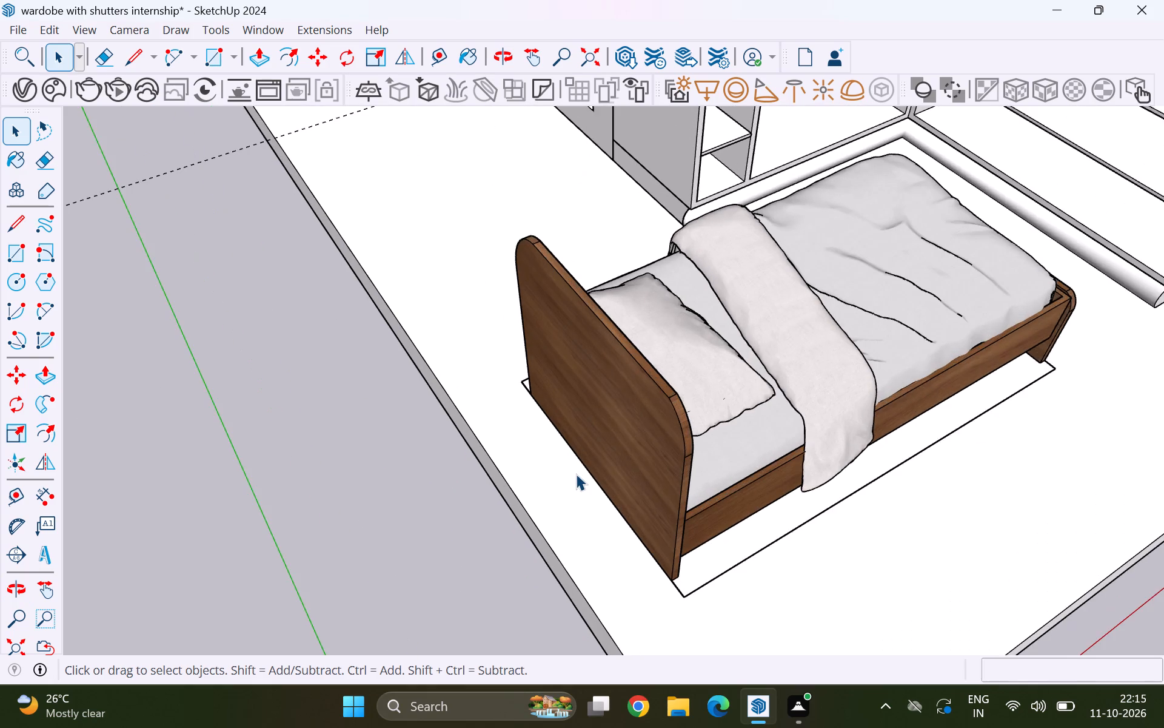
pyautogui.scroll(8, 576, 474)
pyautogui.press('t')
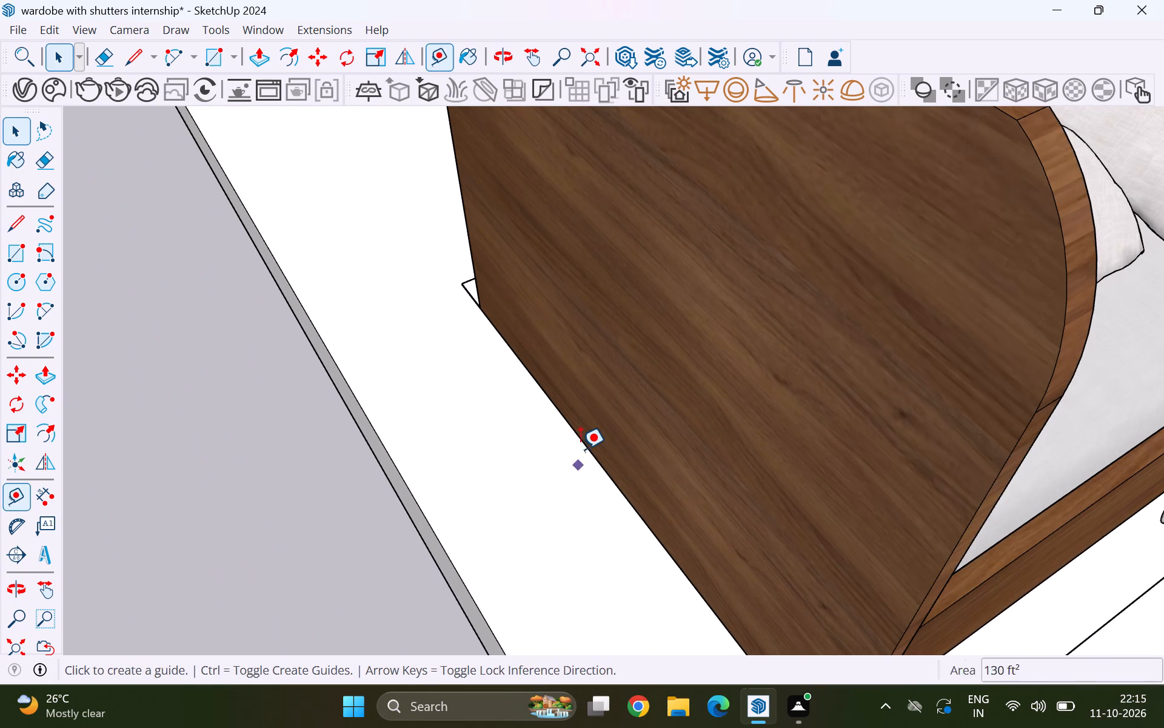
pyautogui.click(579, 436)
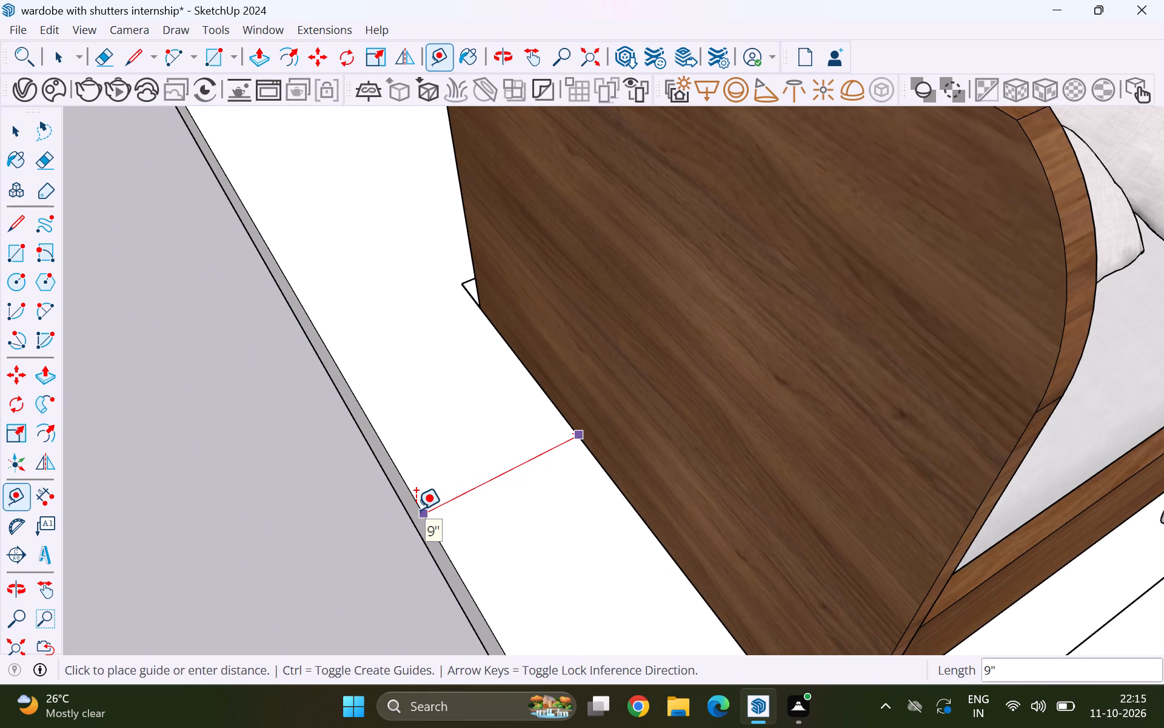
pyautogui.press('space')
# Examine the room from all around, including the bathroom's toilet, hand shower, shower head and mixer plate.
pyautogui.scroll(-10, 454, 387)
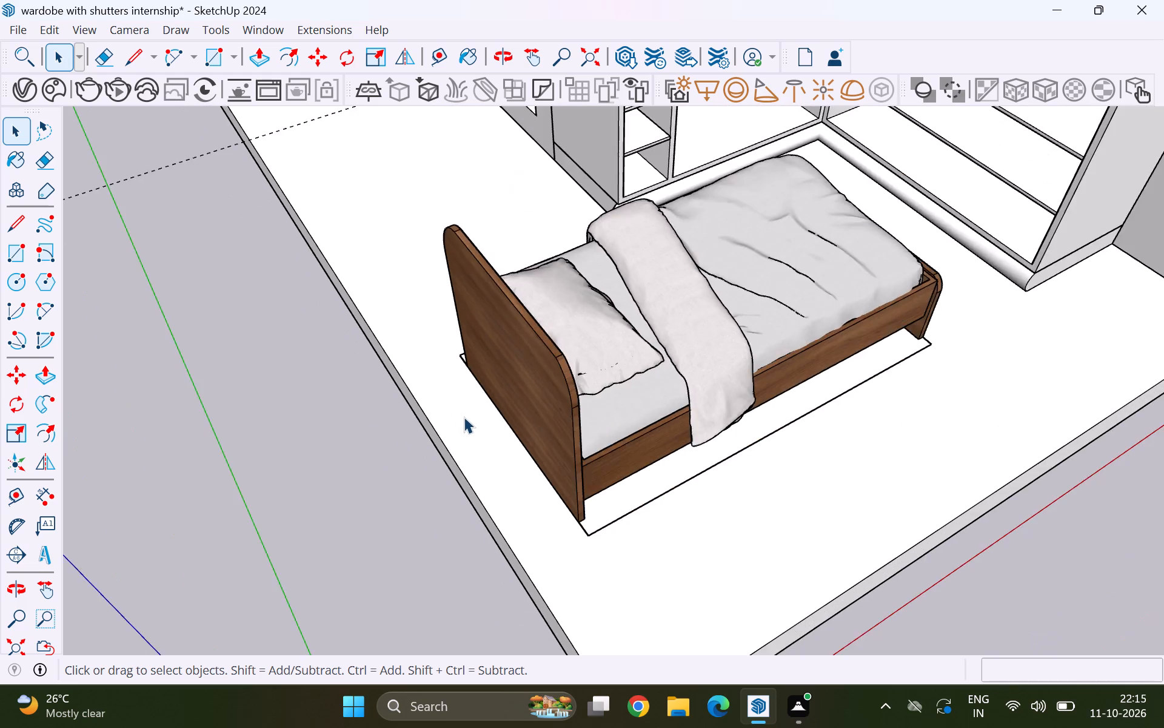
pyautogui.scroll(-10, 464, 416)
pyautogui.moveTo(723, 467); pyautogui.dragTo(463, 413, button='middle')
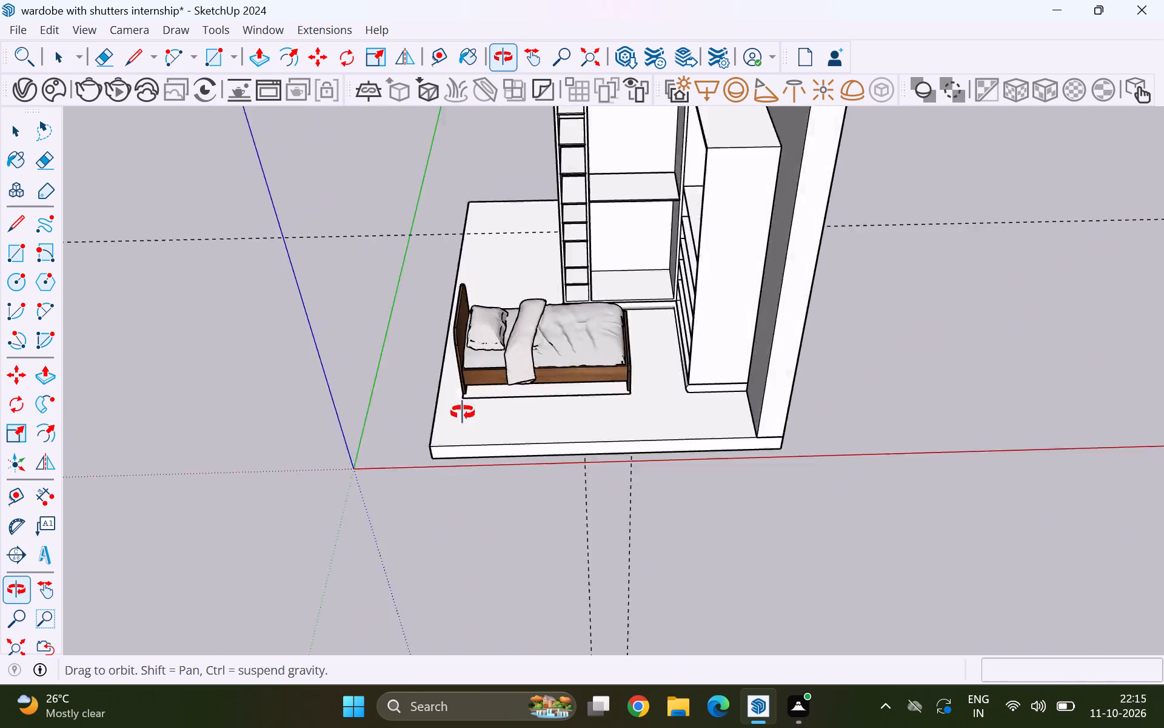
pyautogui.moveTo(463, 413); pyautogui.dragTo(306, 383, button='middle')
pyautogui.moveTo(276, 376); pyautogui.dragTo(1034, 352, button='middle')
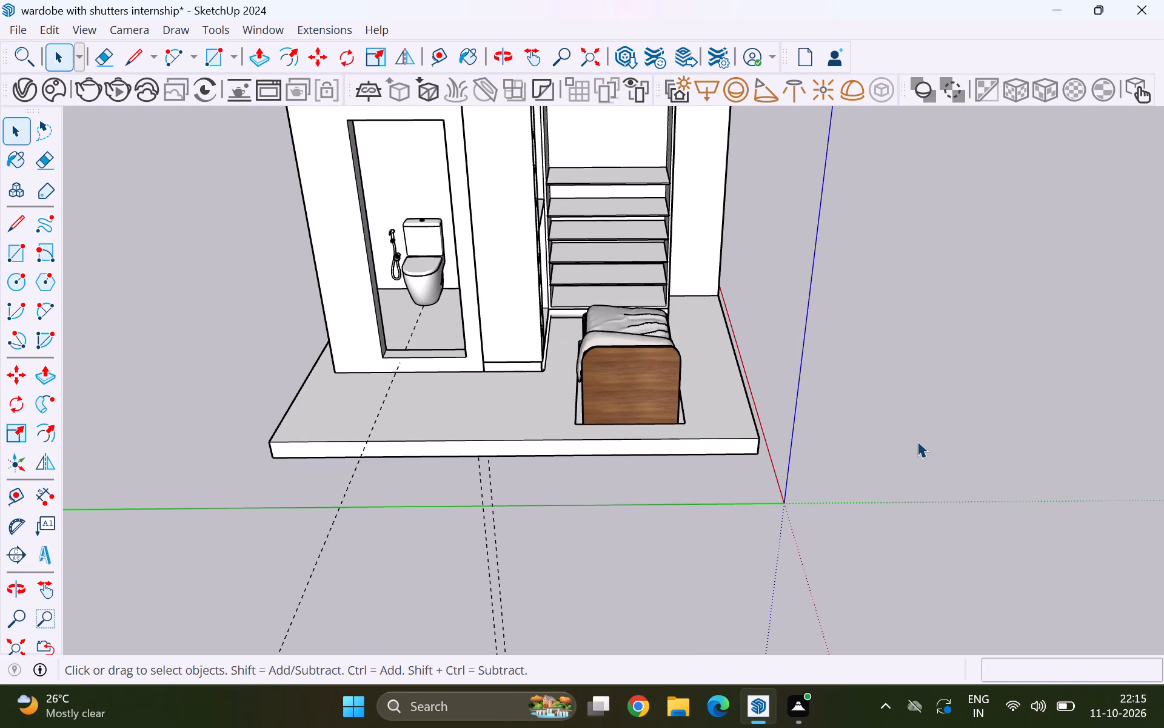
pyautogui.scroll(-4, 905, 470)
pyautogui.moveTo(448, 397); pyautogui.dragTo(943, 303, button='middle')
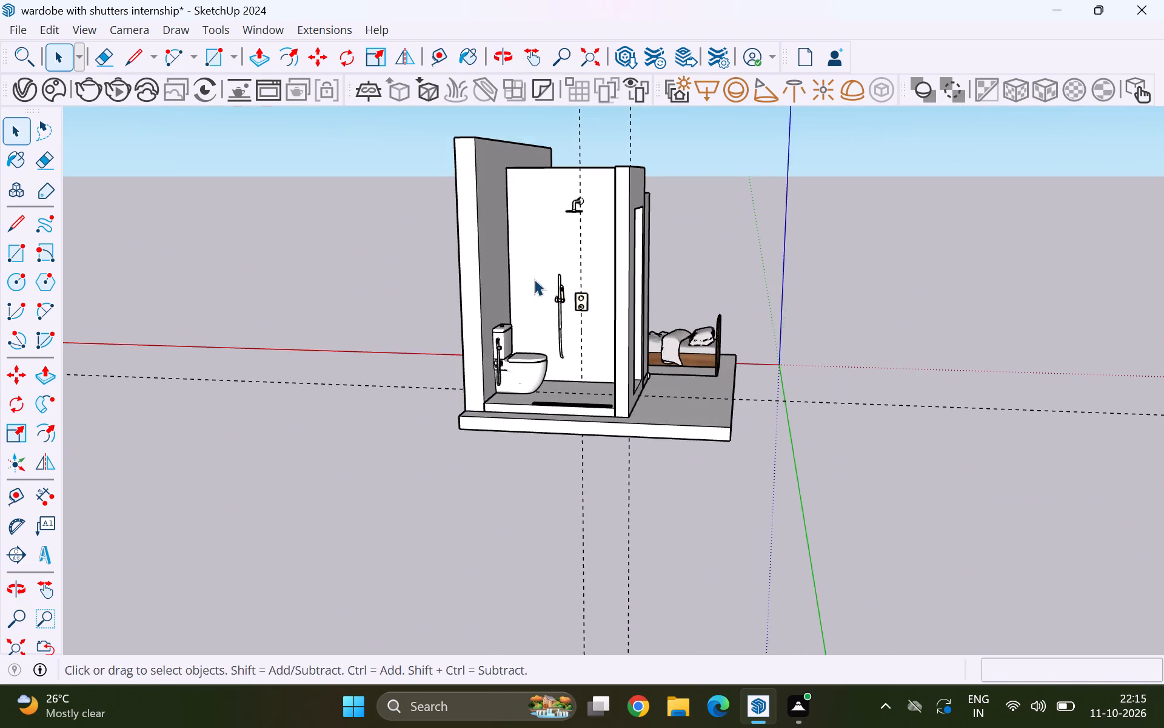
pyautogui.scroll(8, 534, 279)
pyautogui.scroll(8, 625, 310)
pyautogui.scroll(-4, 584, 353)
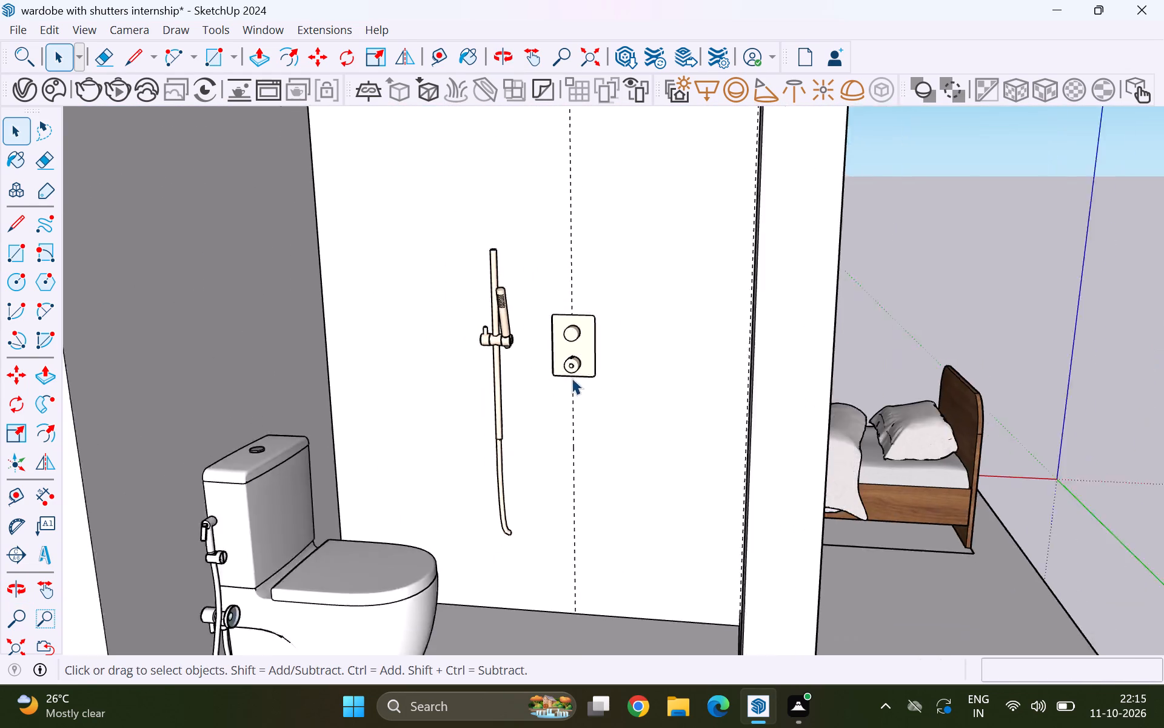
pyautogui.scroll(-4, 572, 378)
pyautogui.moveTo(525, 411); pyautogui.dragTo(631, 298, button='middle')
pyautogui.moveTo(631, 289); pyautogui.dragTo(630, 237, button='middle')
pyautogui.moveTo(630, 228); pyautogui.dragTo(630, 217, button='middle')
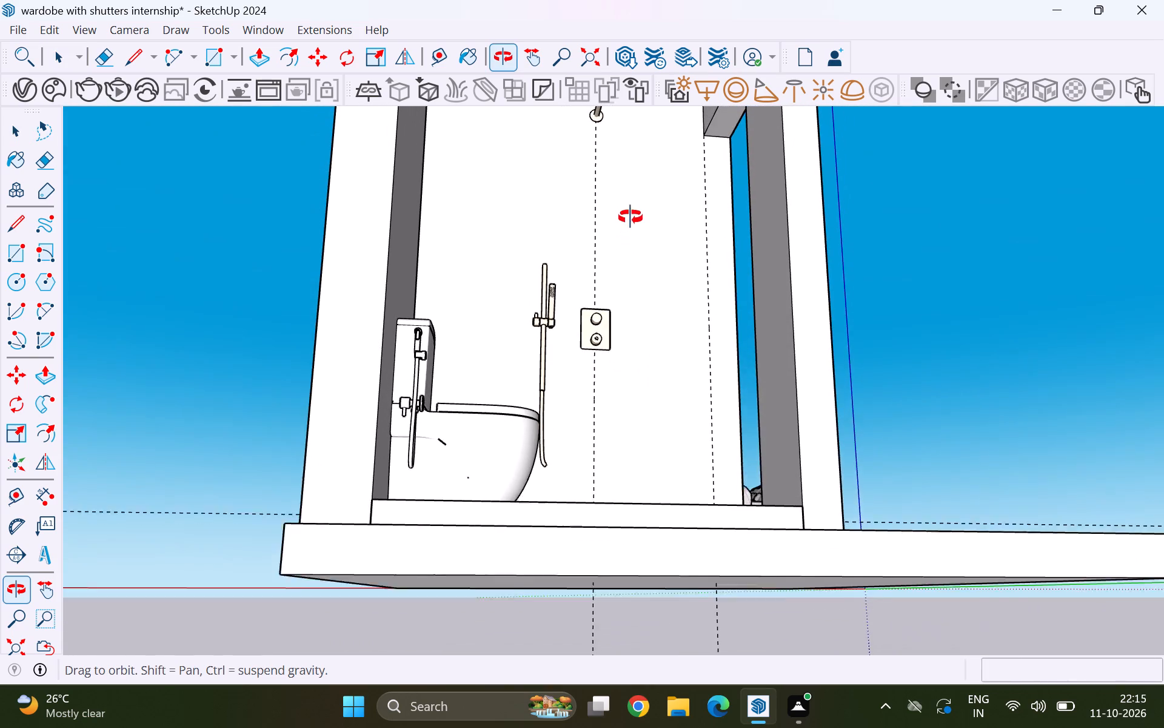
pyautogui.moveTo(630, 217); pyautogui.dragTo(629, 208, button='middle')
pyautogui.moveTo(625, 190); pyautogui.dragTo(616, 149, button='middle')
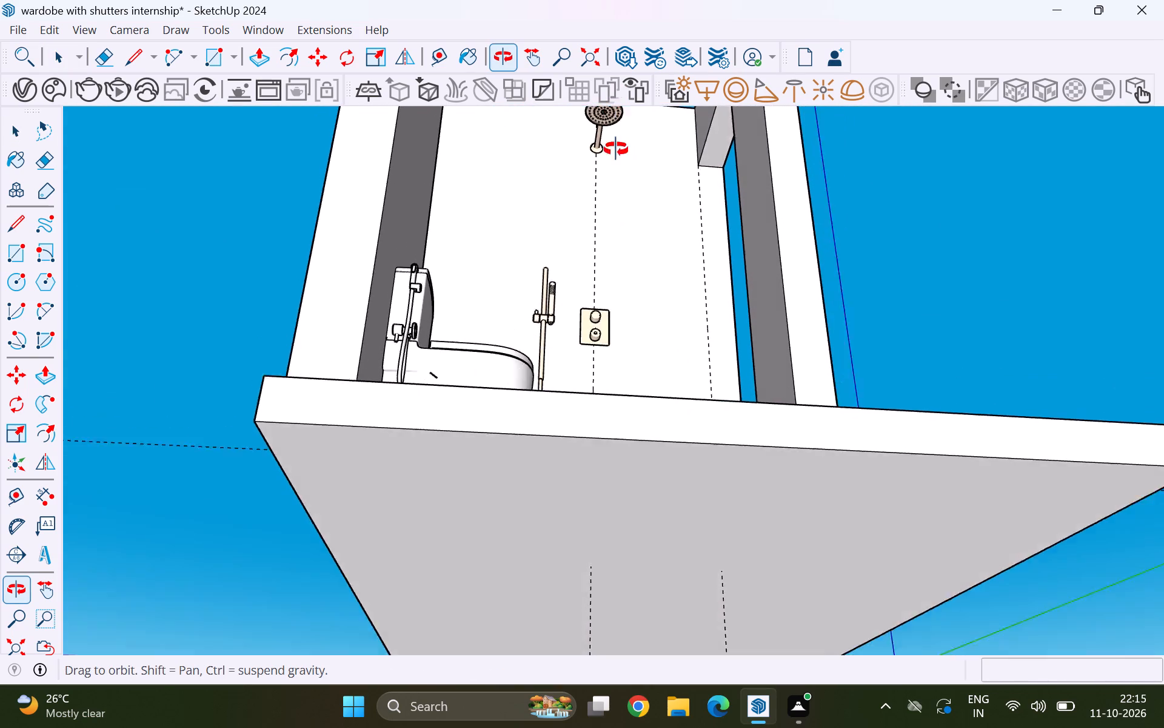
pyautogui.moveTo(616, 149); pyautogui.dragTo(619, 298, button='middle')
pyautogui.scroll(-5, 593, 360)
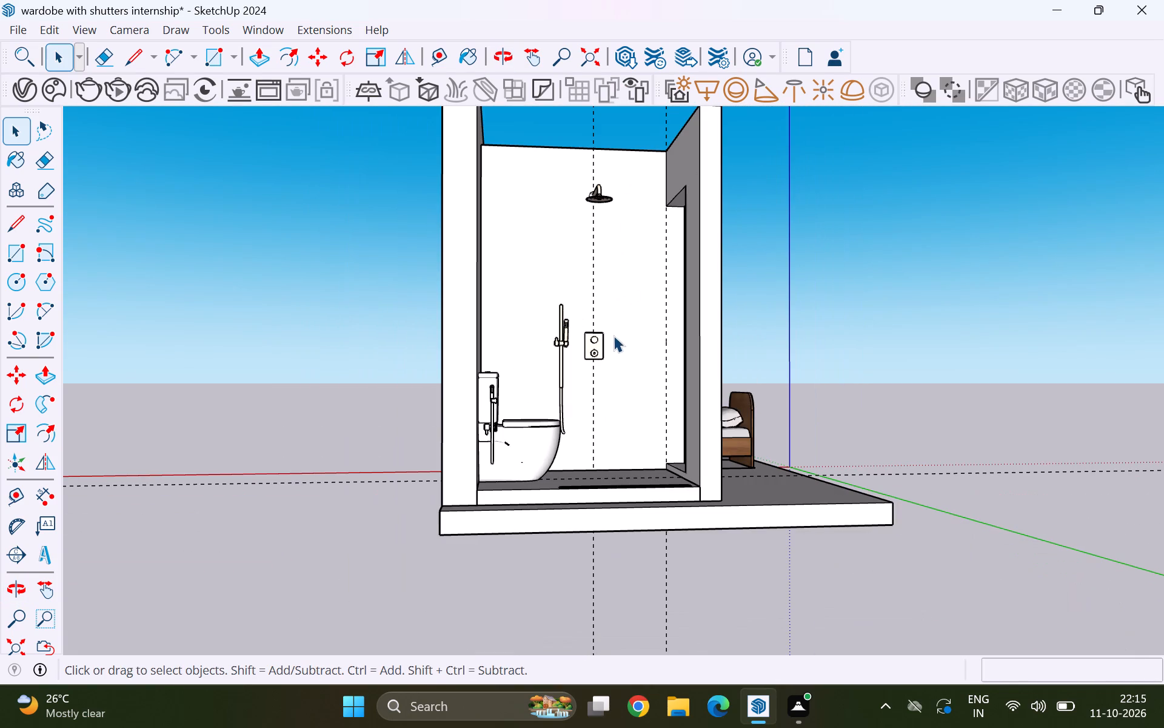
pyautogui.moveTo(614, 335); pyautogui.dragTo(275, 454, button='middle')
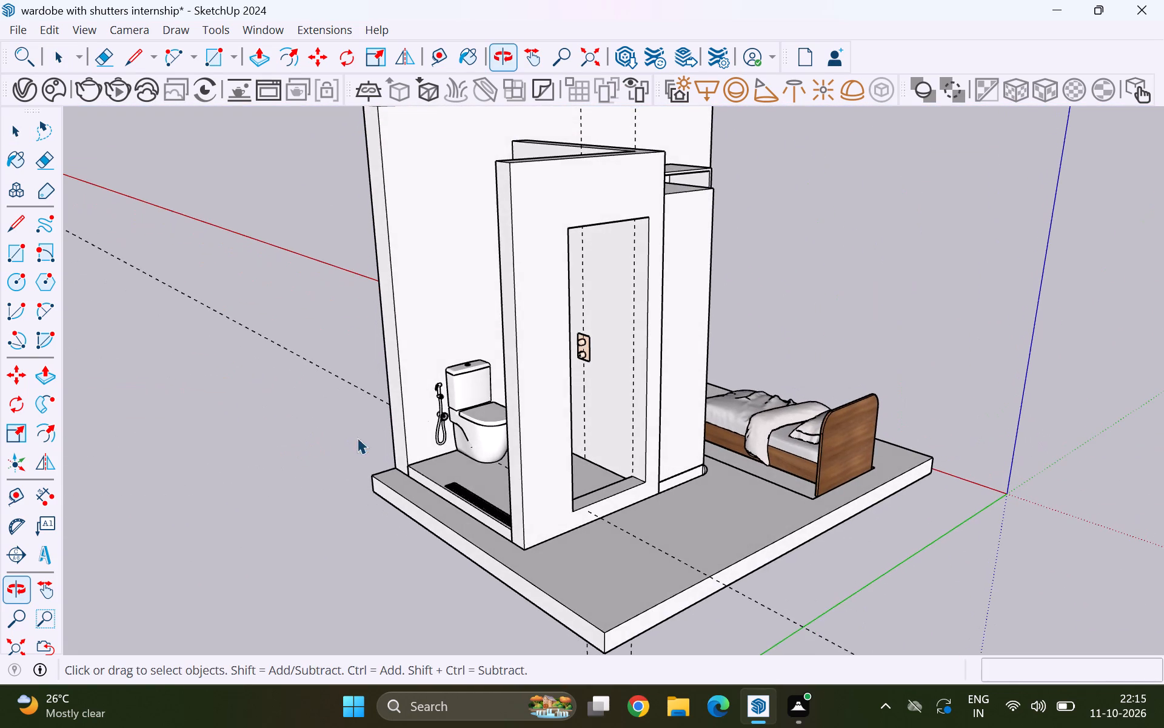
# Examine the bed on its floor rectangle from the side, above and headboard end, including its position relative to the wardrobe.
pyautogui.scroll(1, 671, 431)
pyautogui.moveTo(838, 420); pyautogui.dragTo(215, 420, button='middle')
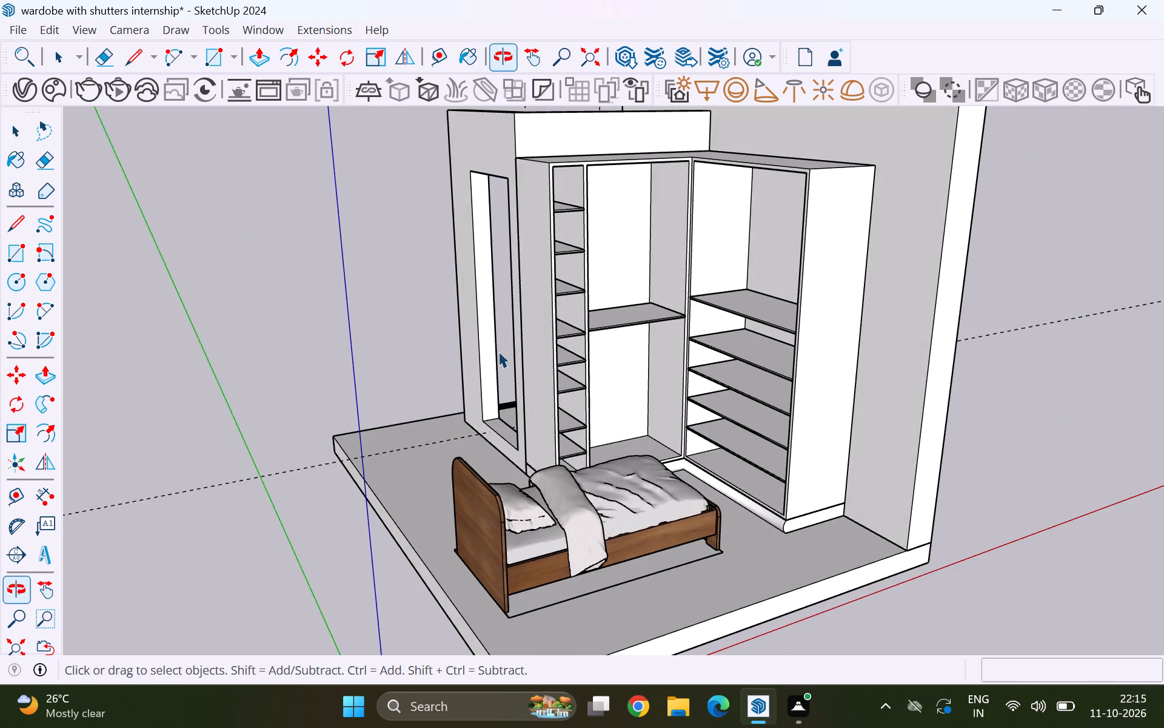
pyautogui.scroll(-3, 492, 347)
pyautogui.moveTo(676, 473); pyautogui.dragTo(514, 498, button='middle')
pyautogui.scroll(1, 676, 473)
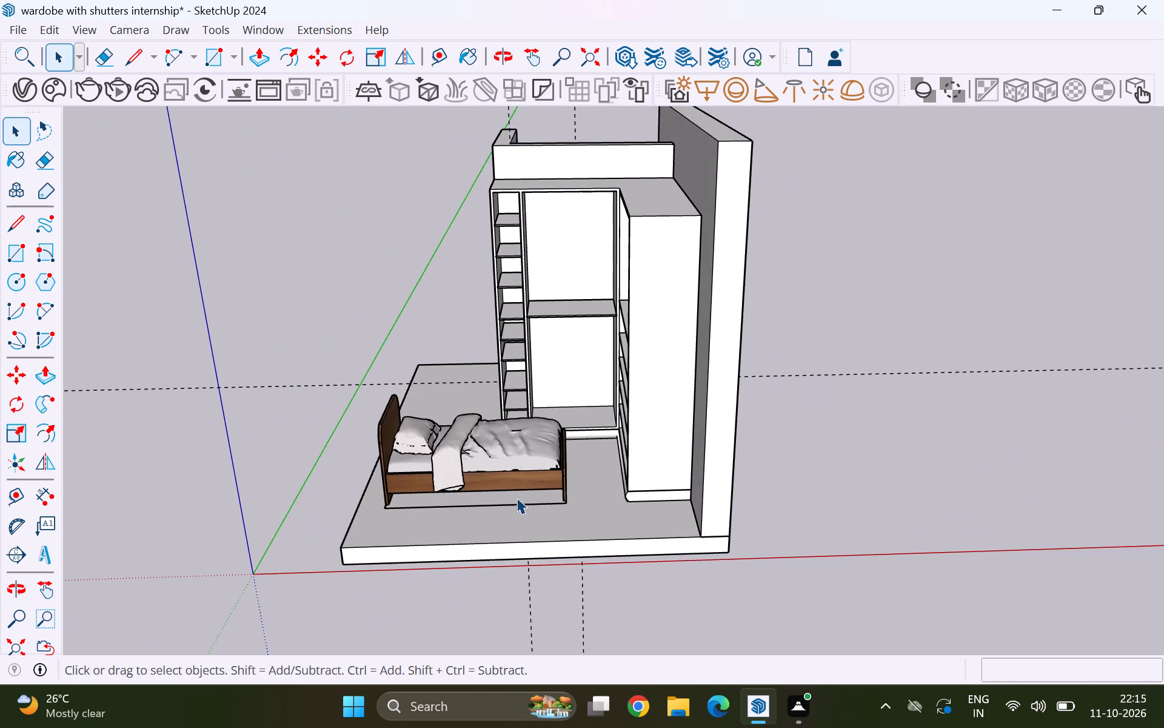
pyautogui.scroll(6, 479, 506)
pyautogui.scroll(11, 315, 482)
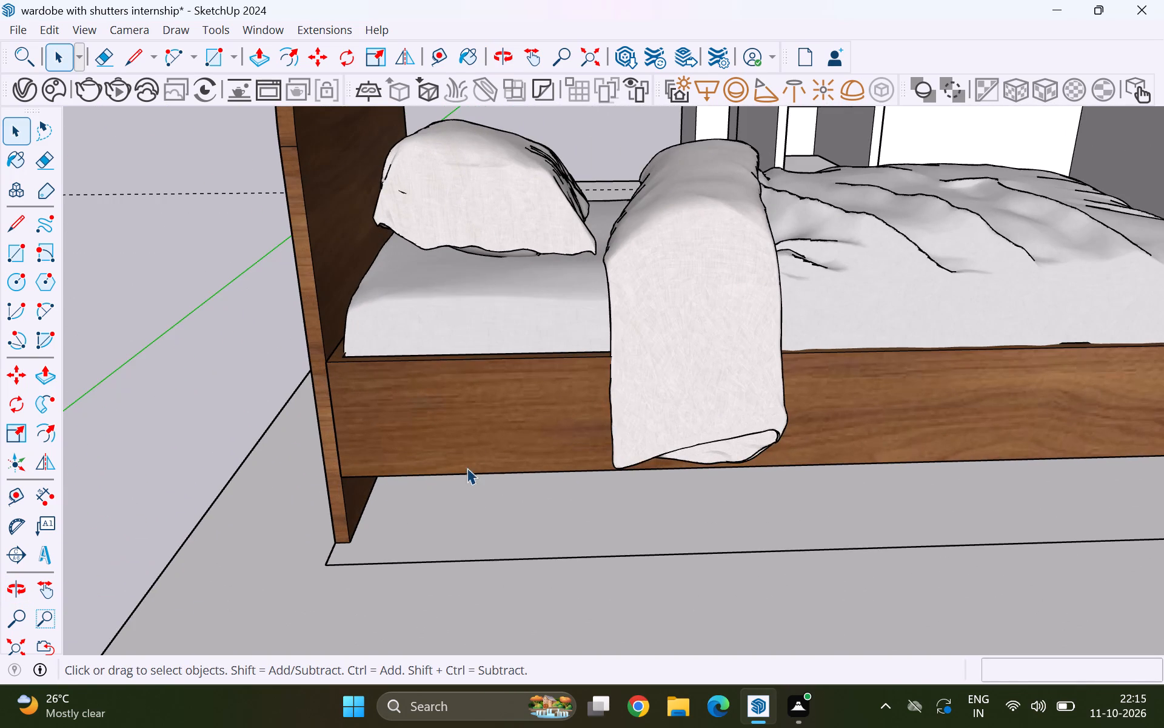
pyautogui.scroll(-16, 511, 459)
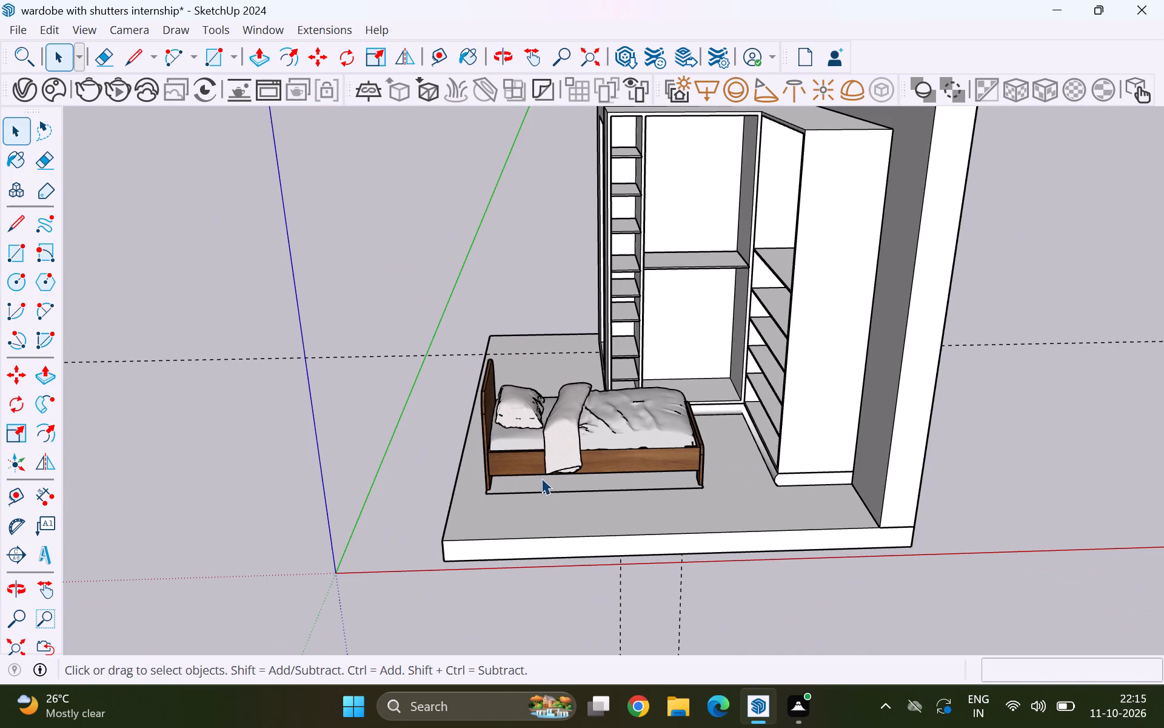
pyautogui.moveTo(552, 433); pyautogui.dragTo(521, 576, button='middle')
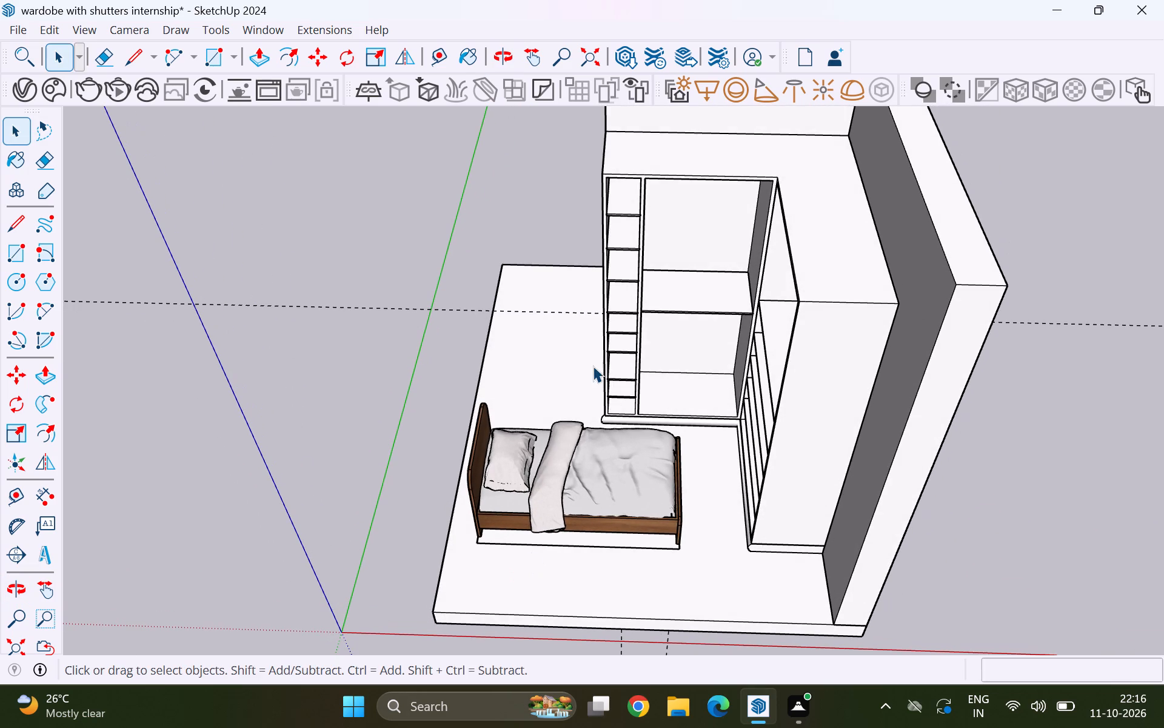
pyautogui.scroll(-5, 621, 337)
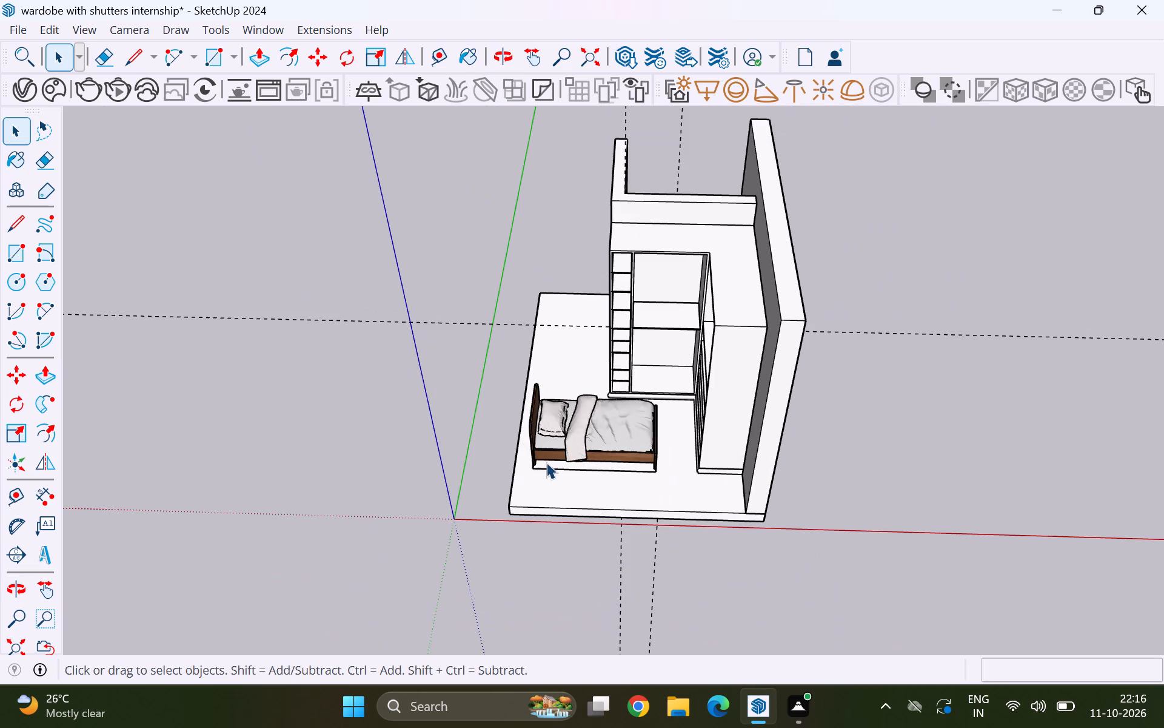
pyautogui.moveTo(546, 462); pyautogui.dragTo(752, 450, button='middle')
pyautogui.scroll(10, 609, 456)
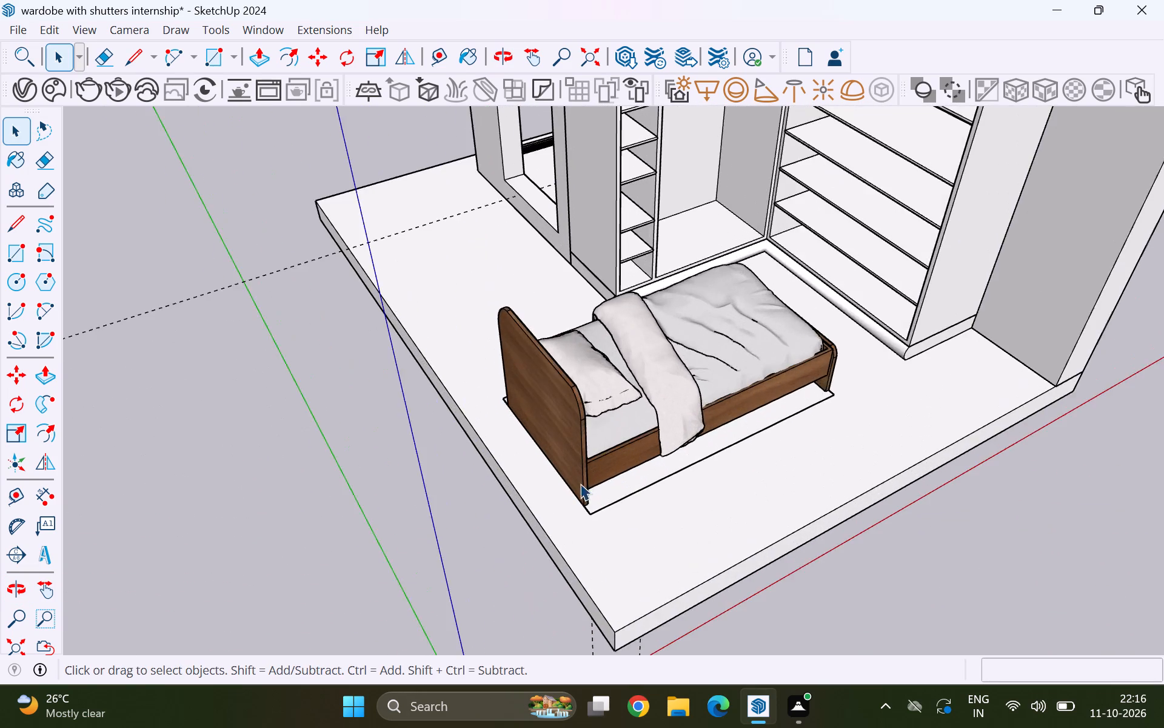
pyautogui.scroll(11, 581, 474)
pyautogui.scroll(-7, 614, 442)
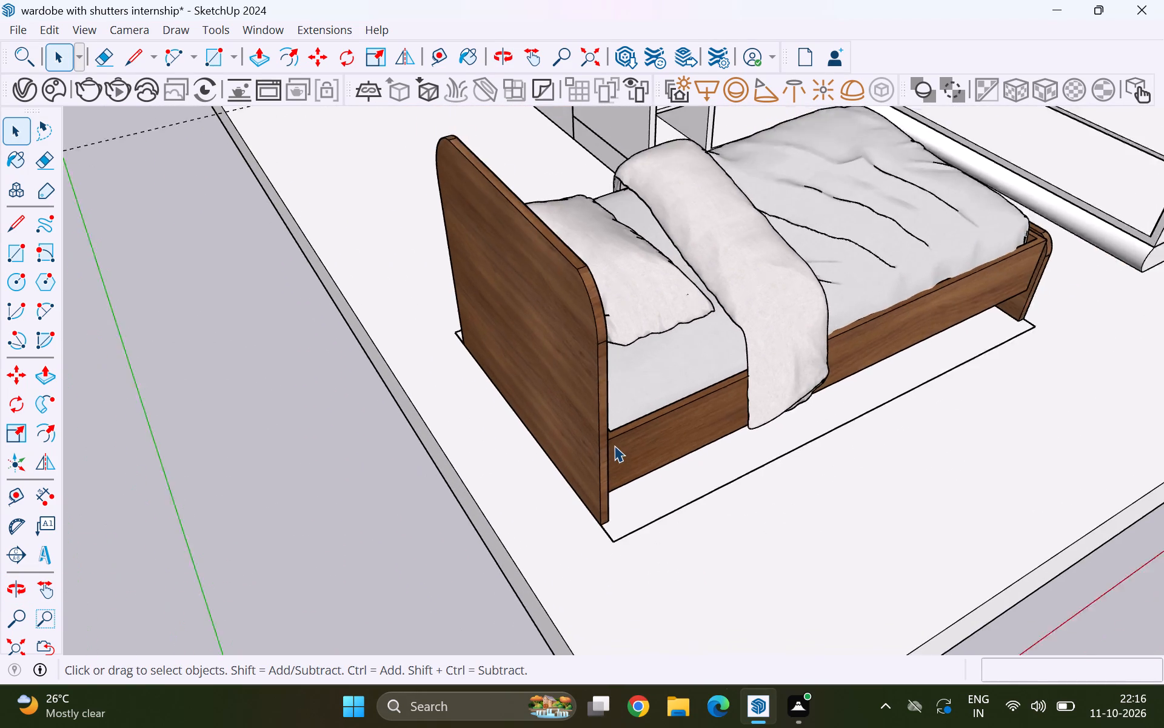
pyautogui.scroll(-7, 614, 445)
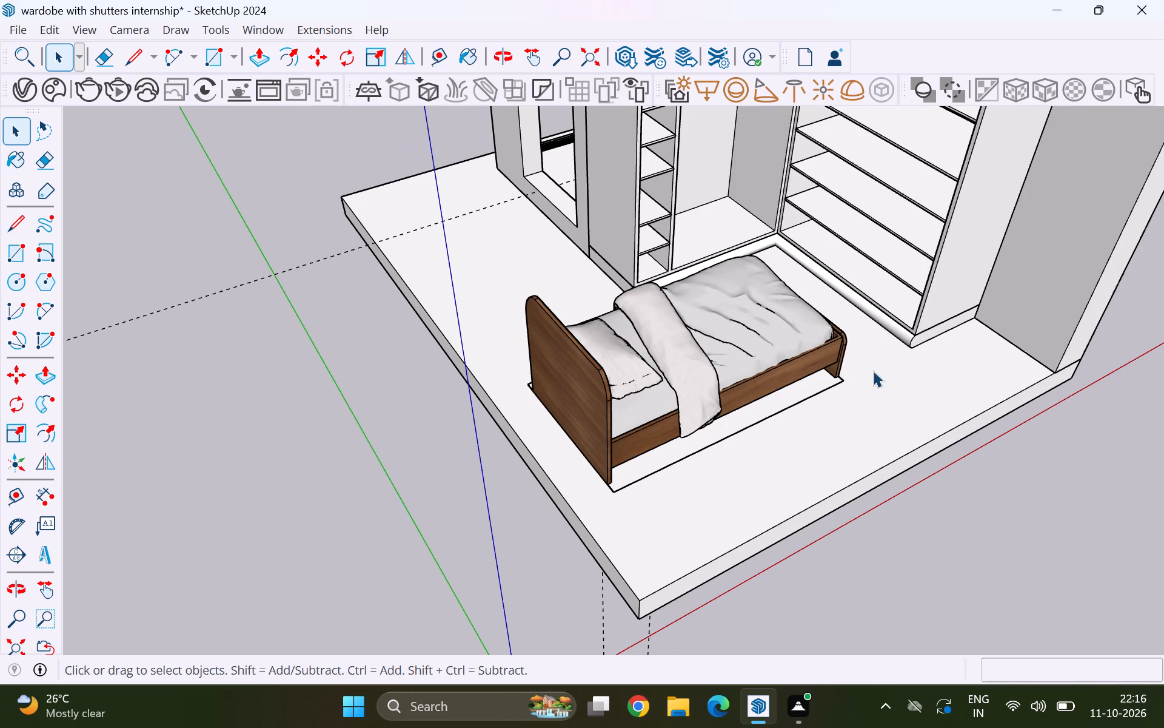
pyautogui.moveTo(791, 377); pyautogui.dragTo(380, 381, button='middle')
pyautogui.scroll(-7, 480, 380)
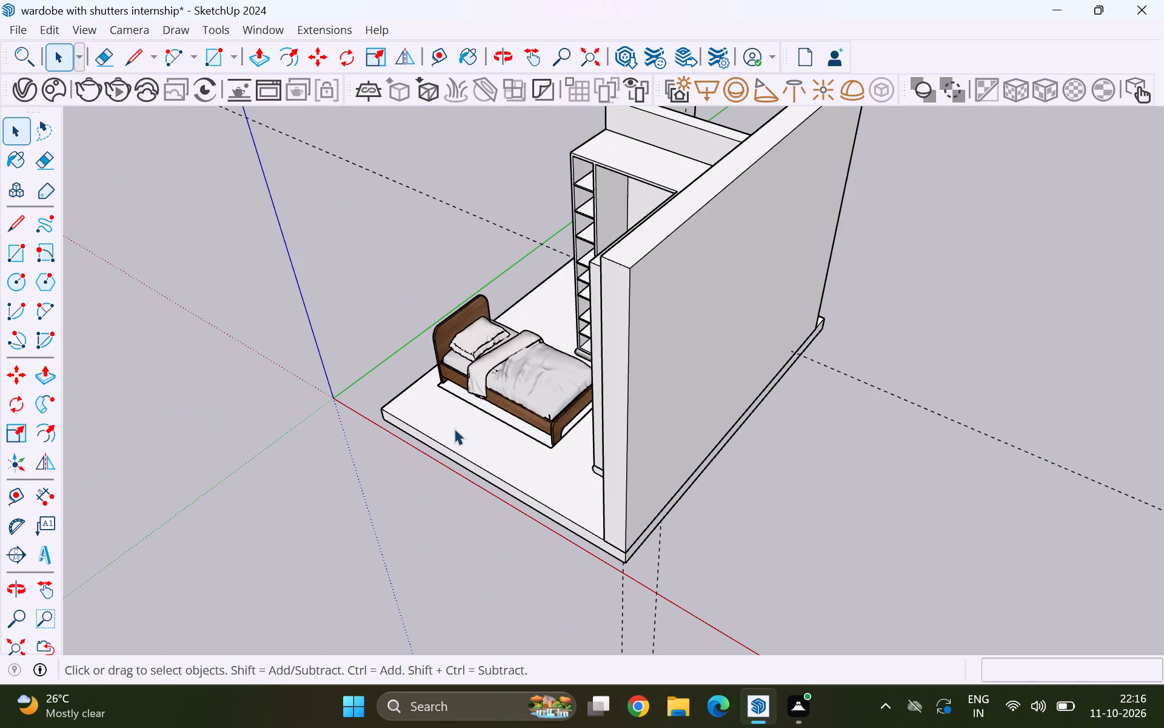
pyautogui.moveTo(523, 430); pyautogui.dragTo(761, 416, button='middle')
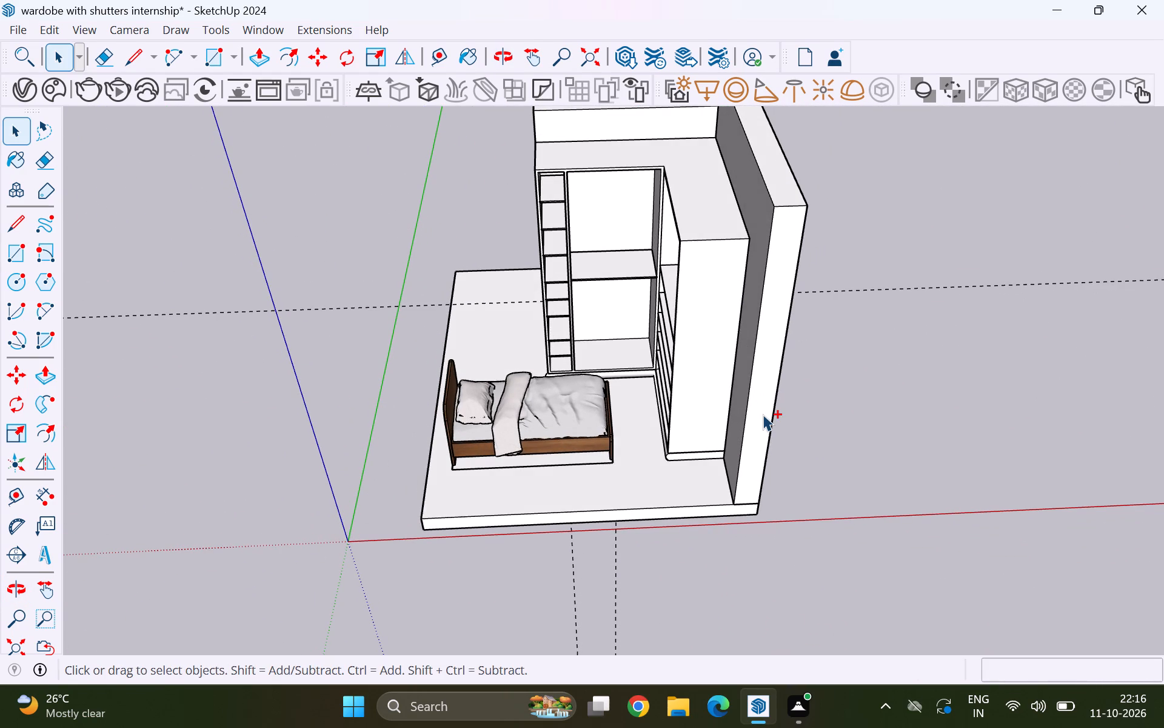
# Save the wardrobe model with the bed in place.
pyautogui.hotkey('ctrl', 's')
pyautogui.moveTo(575, 456); pyautogui.dragTo(578, 456, button='middle')
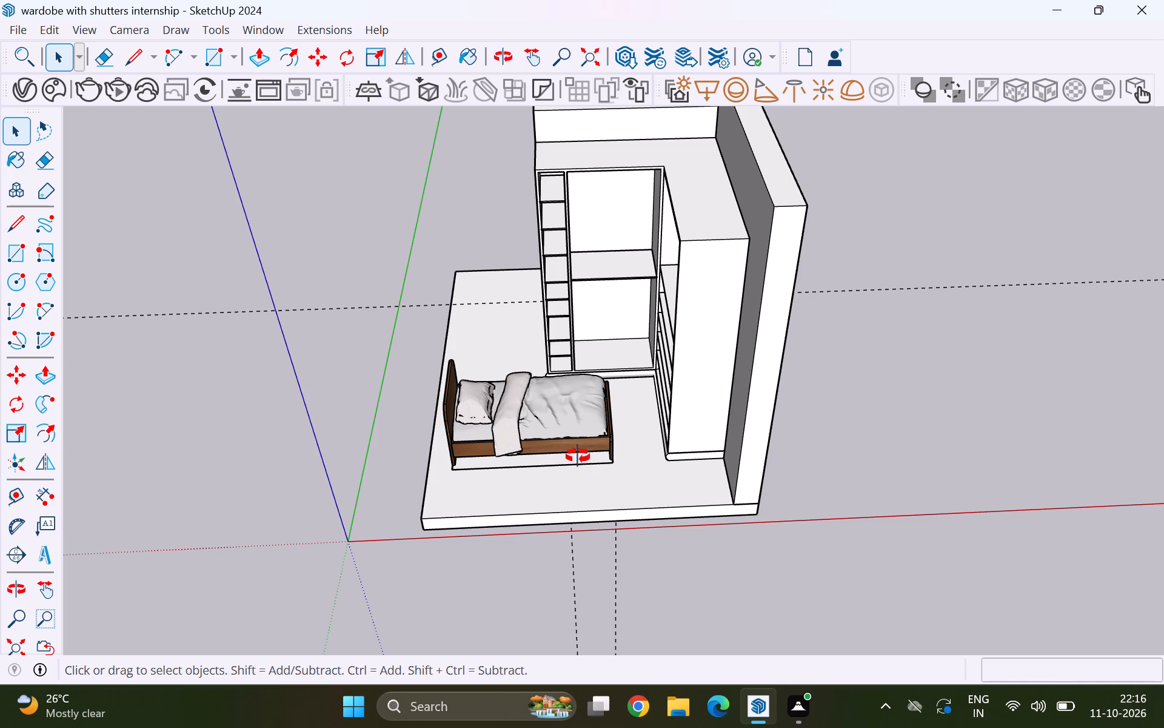
pyautogui.moveTo(578, 456); pyautogui.dragTo(652, 443, button='middle')
pyautogui.hotkey('ctrl', 's')
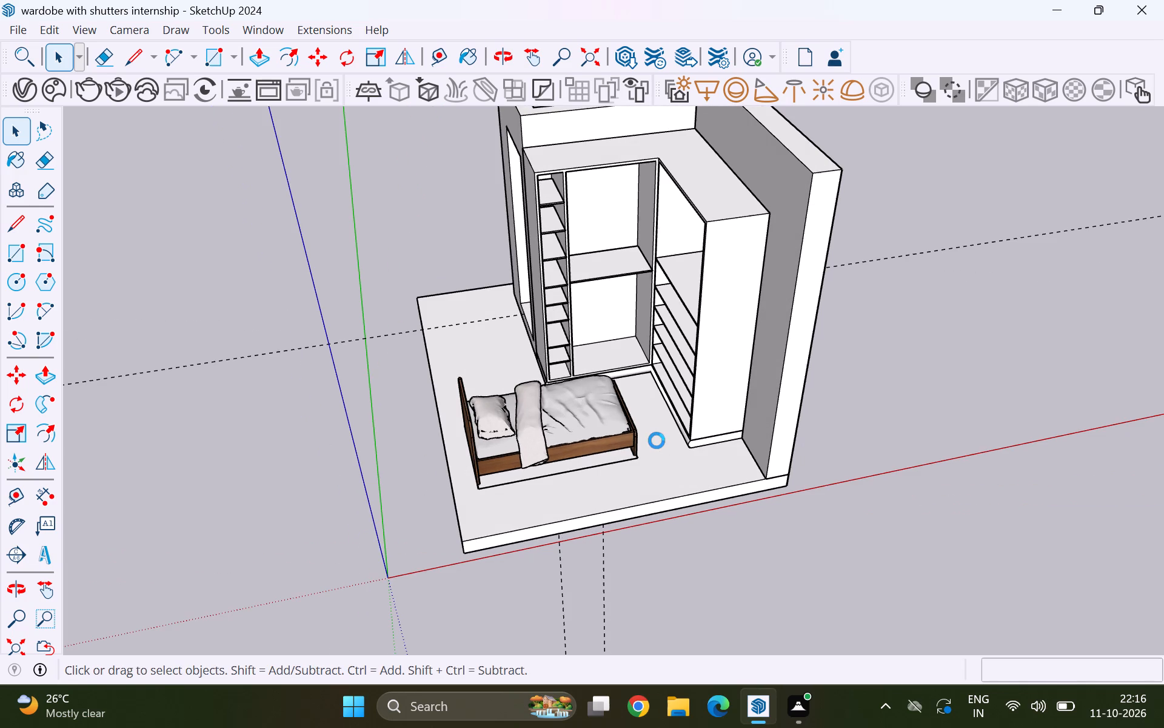
# Unhide all hidden objects in the model.
pyautogui.click(50, 25)
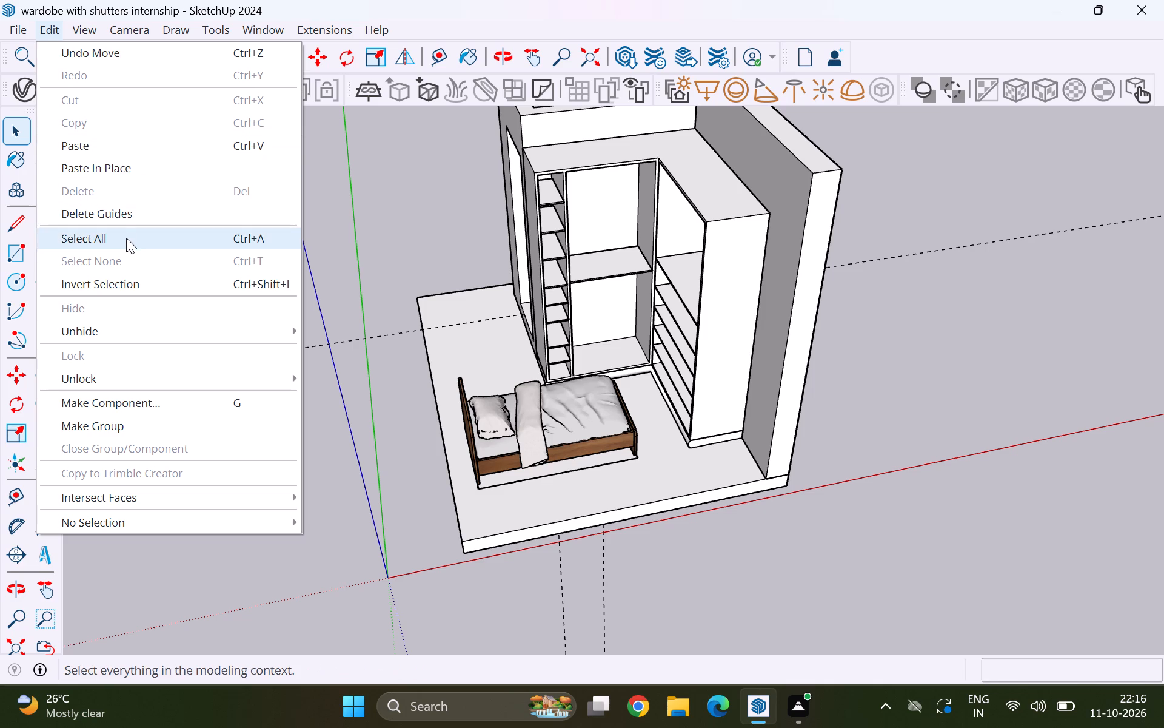
pyautogui.click(139, 337)
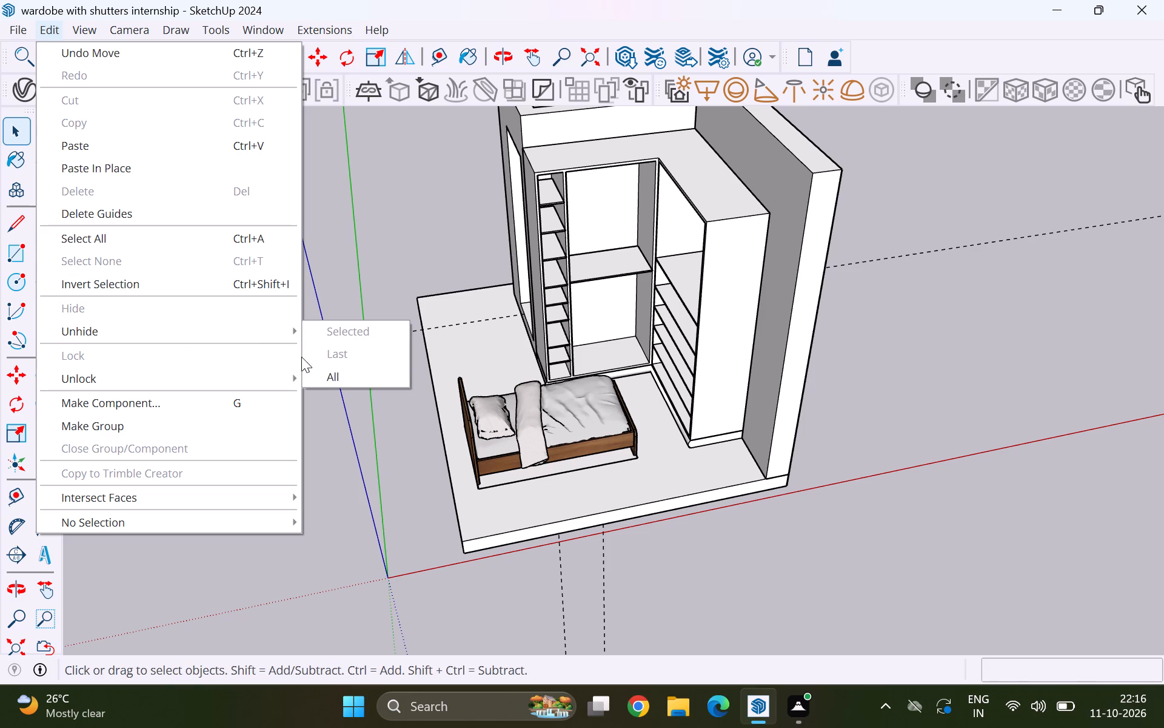
pyautogui.click(339, 377)
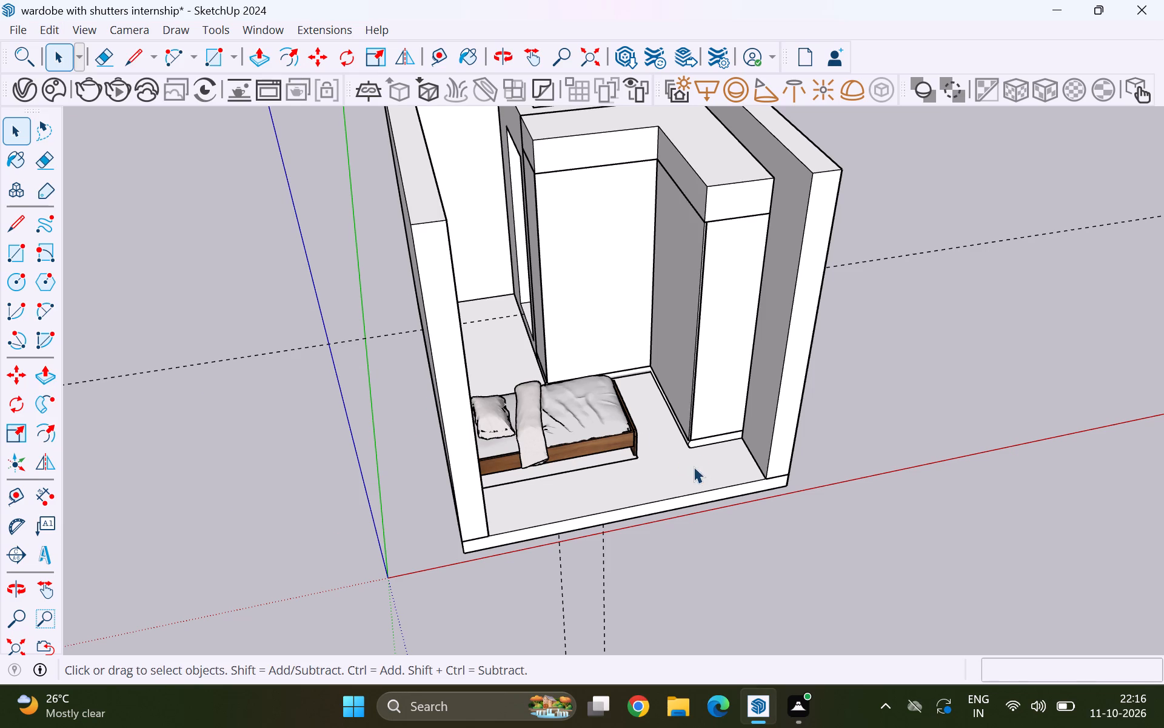
# Inspect how the bed's headboard and its front leg meet the adjacent side wall and the floor rectangle.
pyautogui.moveTo(694, 467); pyautogui.dragTo(577, 454, button='middle')
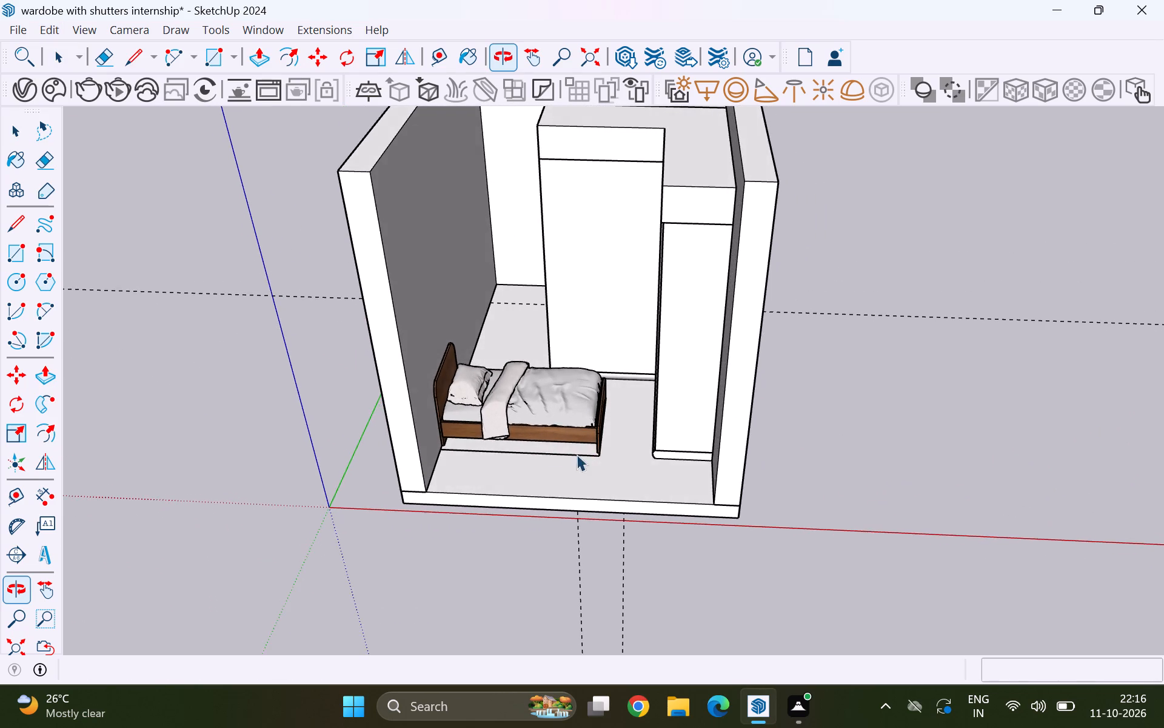
pyautogui.scroll(15, 443, 421)
pyautogui.scroll(6, 436, 450)
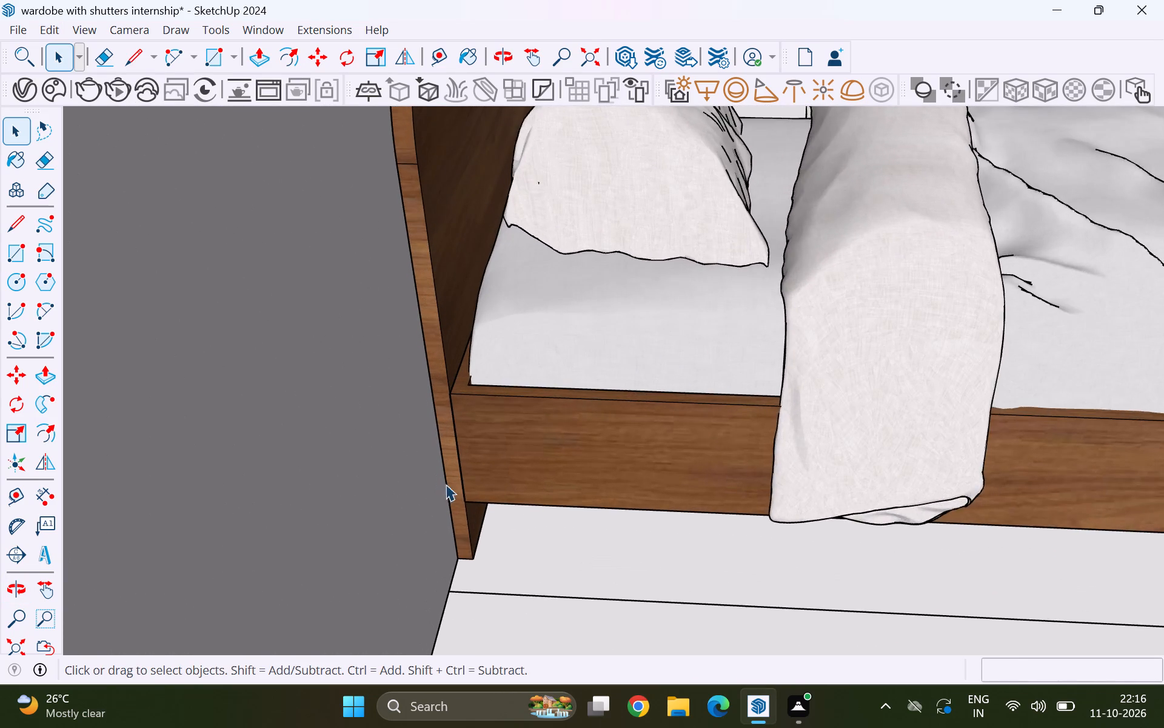
pyautogui.scroll(5, 450, 491)
pyautogui.scroll(-18, 452, 498)
pyautogui.scroll(-5, 447, 527)
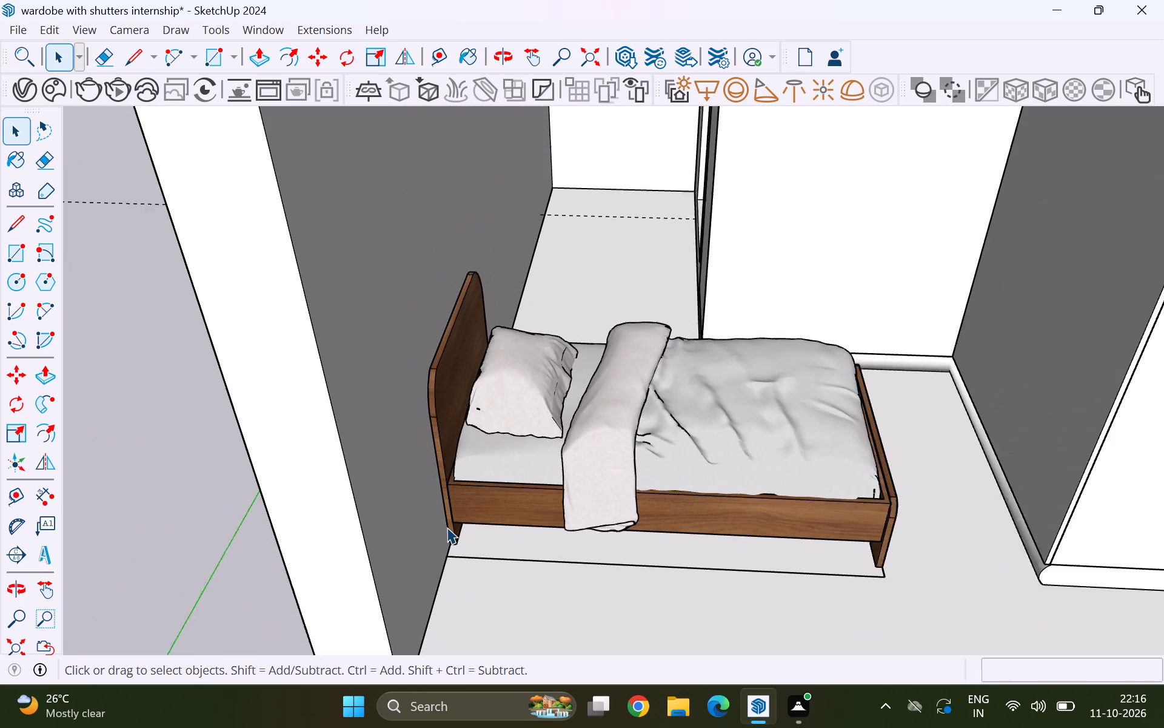
pyautogui.moveTo(447, 524); pyautogui.dragTo(331, 459, button='middle')
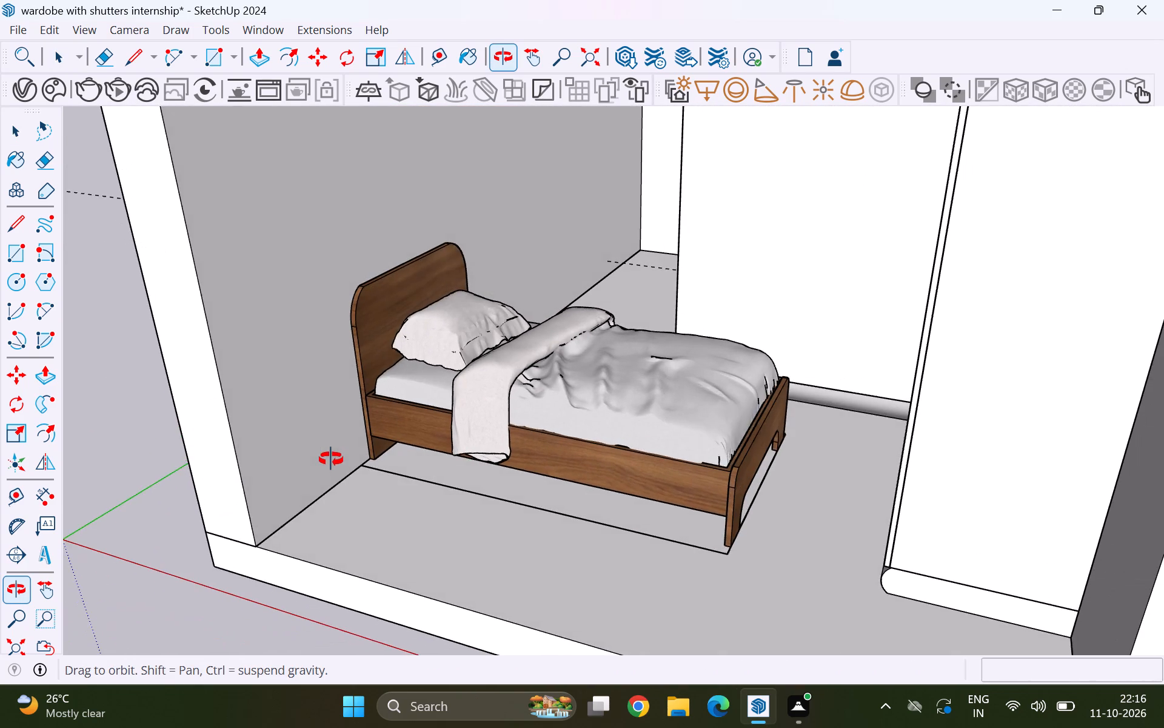
pyautogui.moveTo(331, 459); pyautogui.dragTo(365, 484, button='middle')
pyautogui.scroll(9, 375, 475)
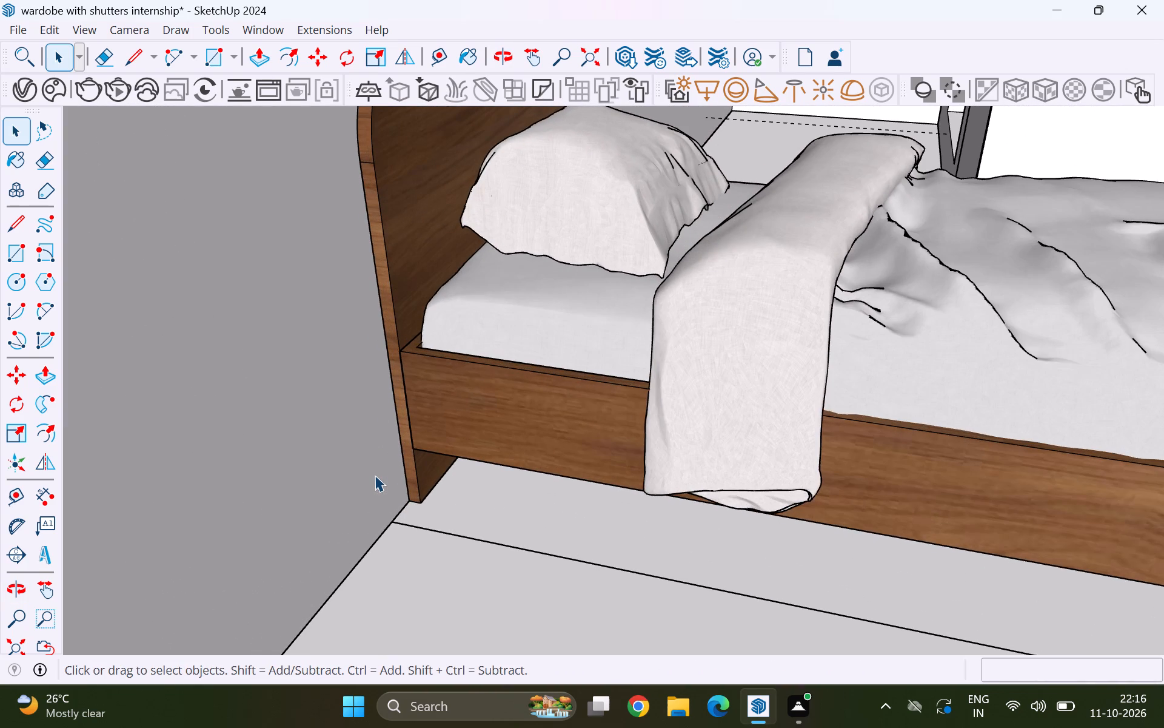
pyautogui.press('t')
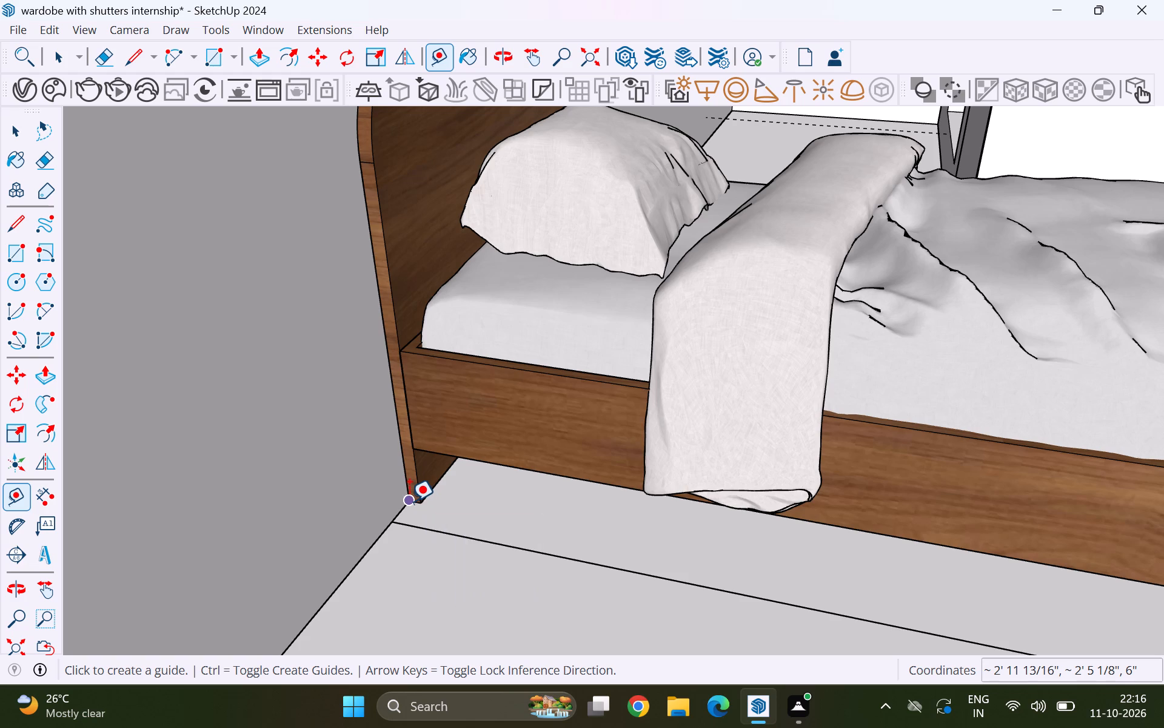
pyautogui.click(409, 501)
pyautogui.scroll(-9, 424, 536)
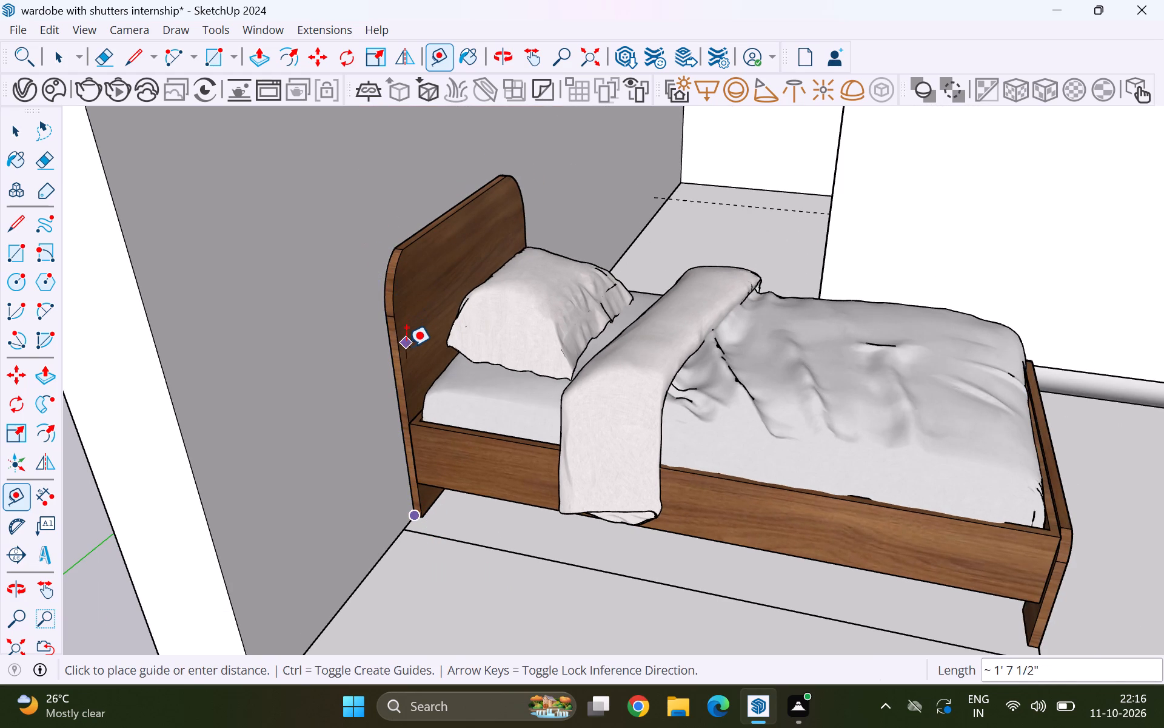
# Place a horizontal guide on the wall behind the bed, about 2' 4 3/8" above the wall's base edge, level with the headboard top.
pyautogui.press('t')
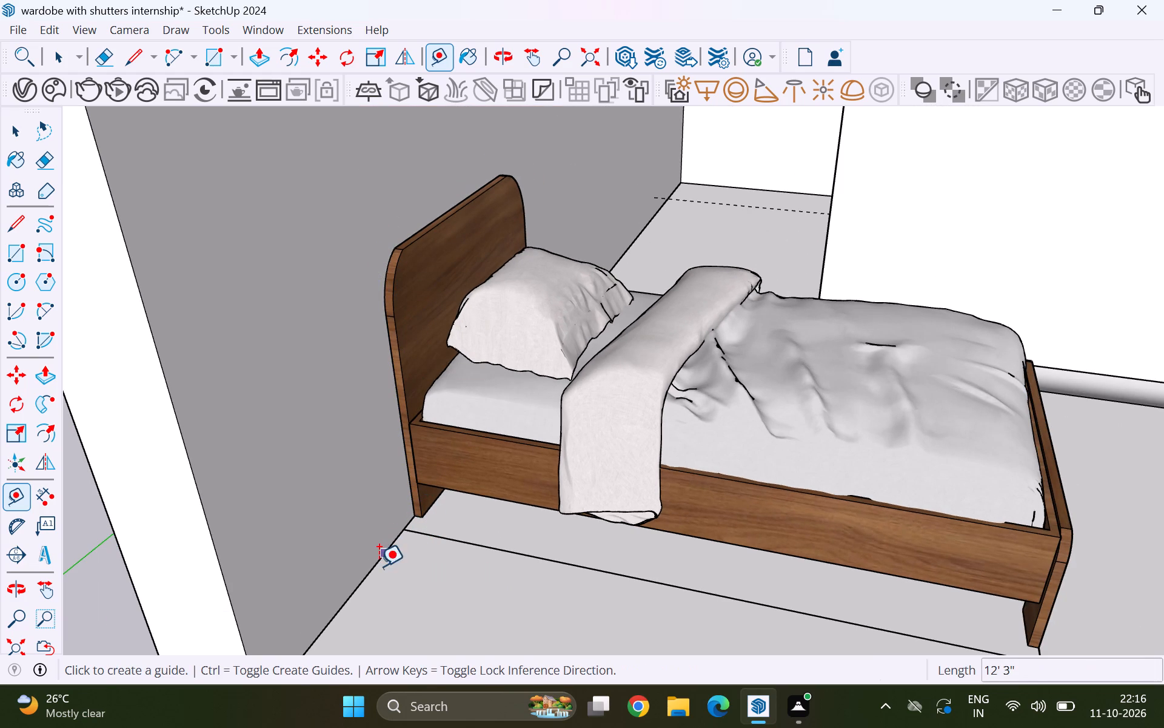
pyautogui.click(372, 573)
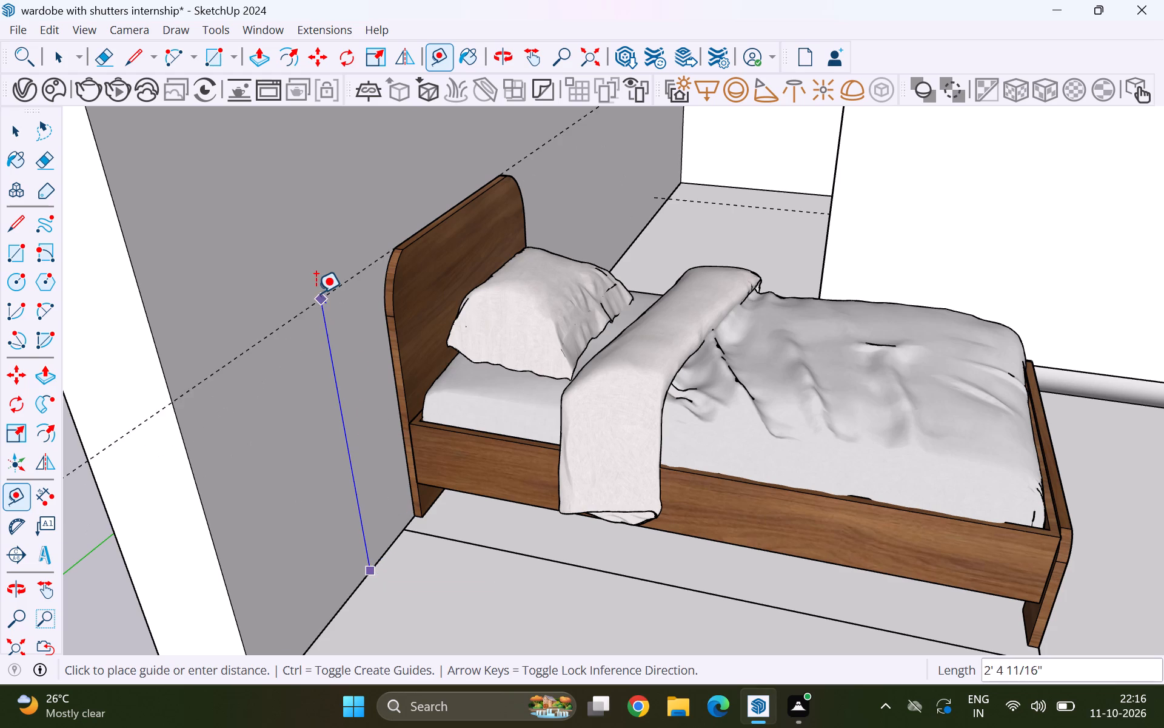
pyautogui.click(439, 214)
pyautogui.press('space')
# Open the wall group behind the headboard for editing.
pyautogui.scroll(-6, 439, 215)
pyautogui.scroll(-3, 413, 289)
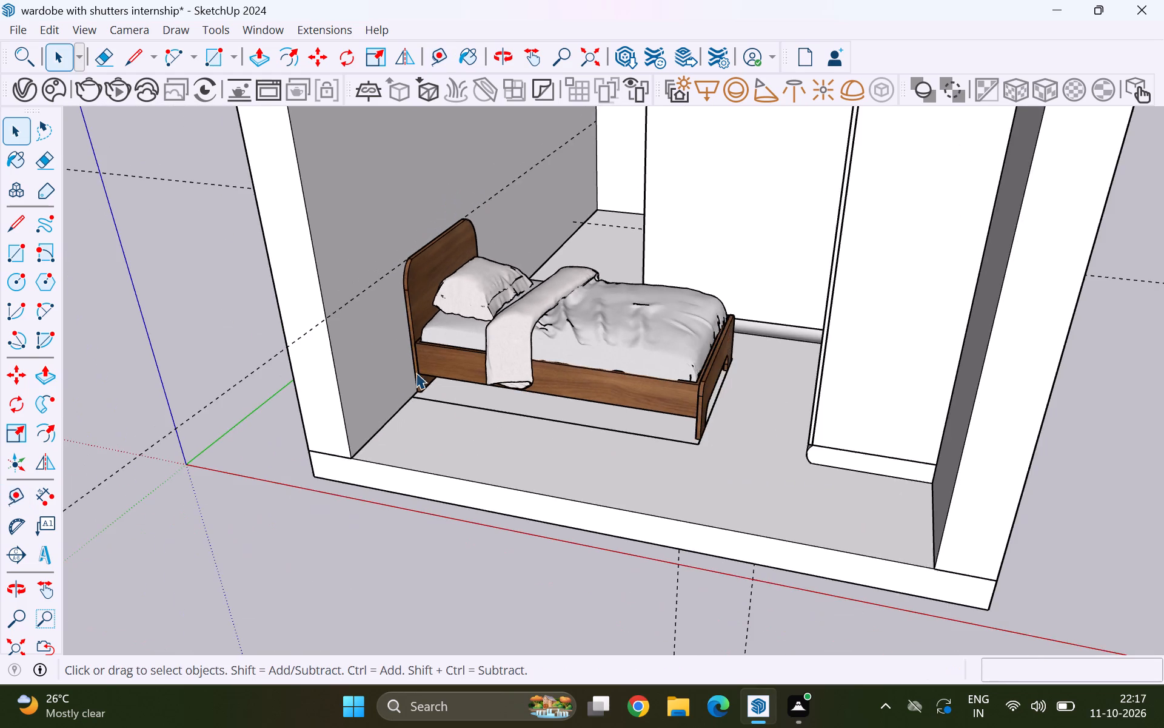
pyautogui.moveTo(456, 396); pyautogui.dragTo(319, 370, button='middle')
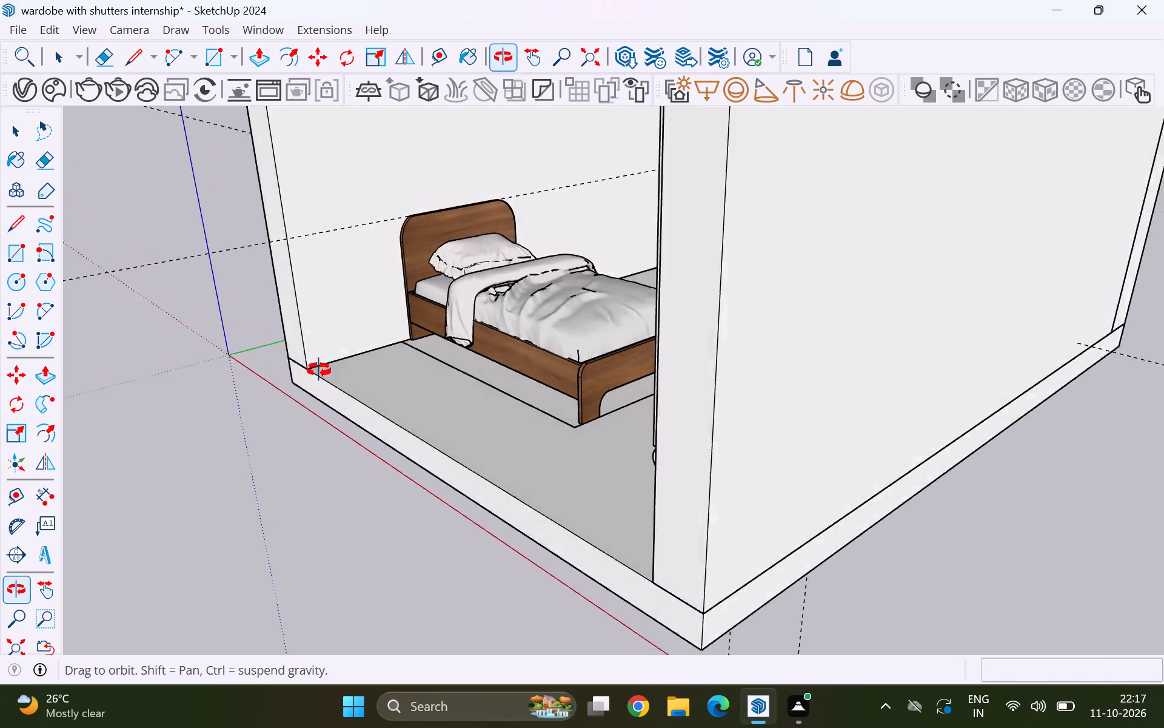
pyautogui.moveTo(319, 370); pyautogui.dragTo(395, 416, button='middle')
pyautogui.scroll(-10, 430, 441)
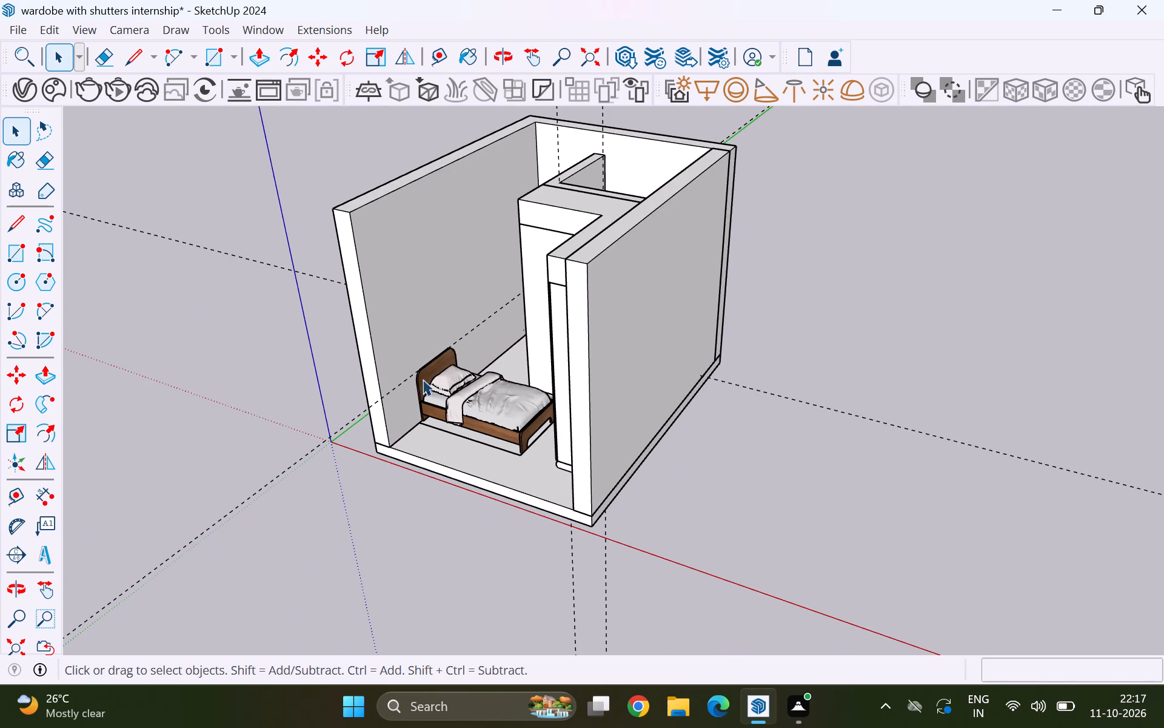
pyautogui.scroll(6, 433, 345)
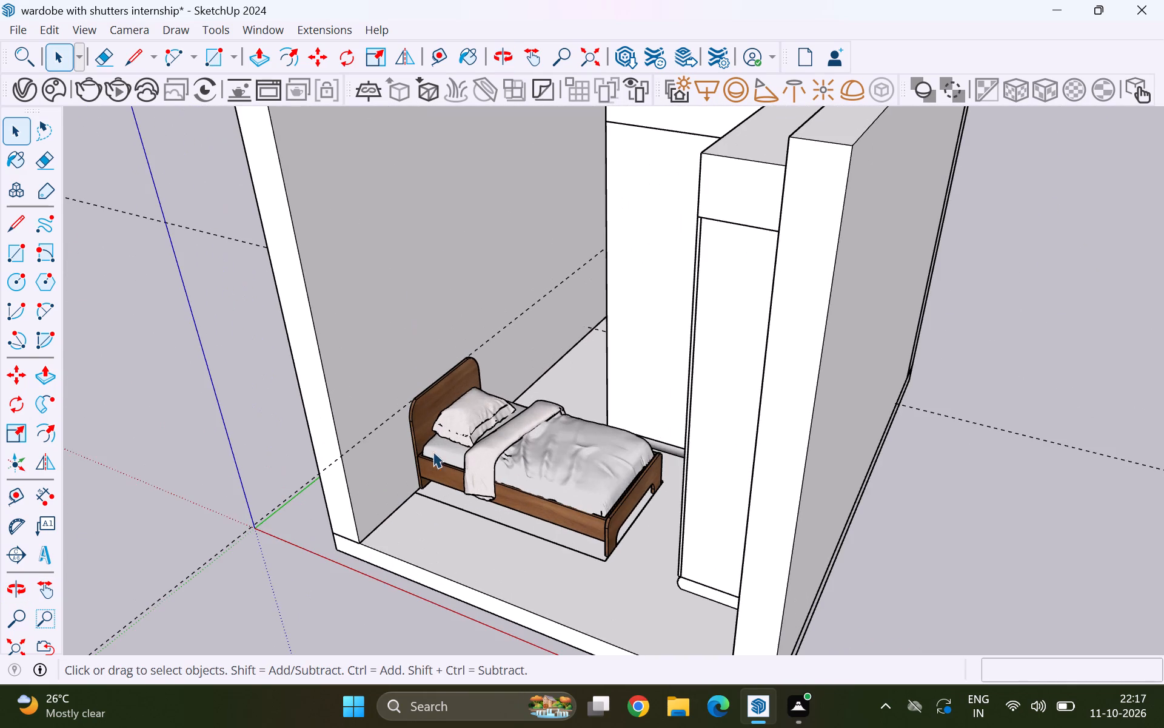
pyautogui.scroll(4, 431, 350)
pyautogui.doubleClick(420, 332)
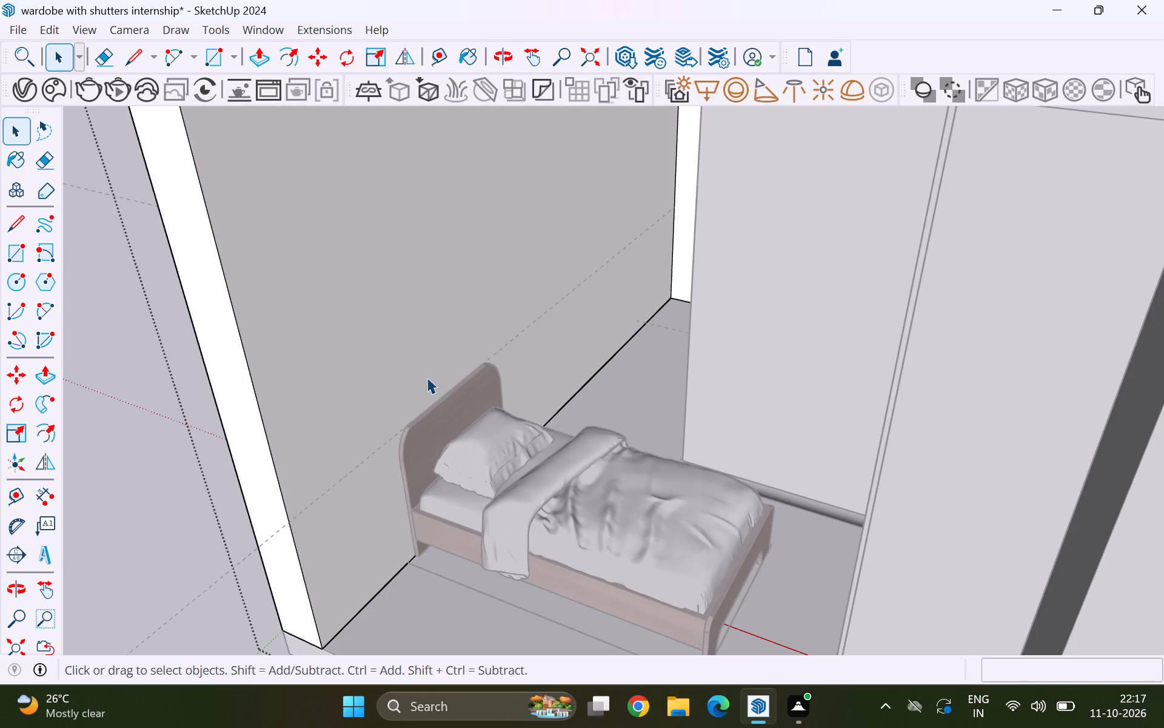
# Place a horizontal guide on the wall 5" above the headboard's top edge.
pyautogui.scroll(14, 427, 398)
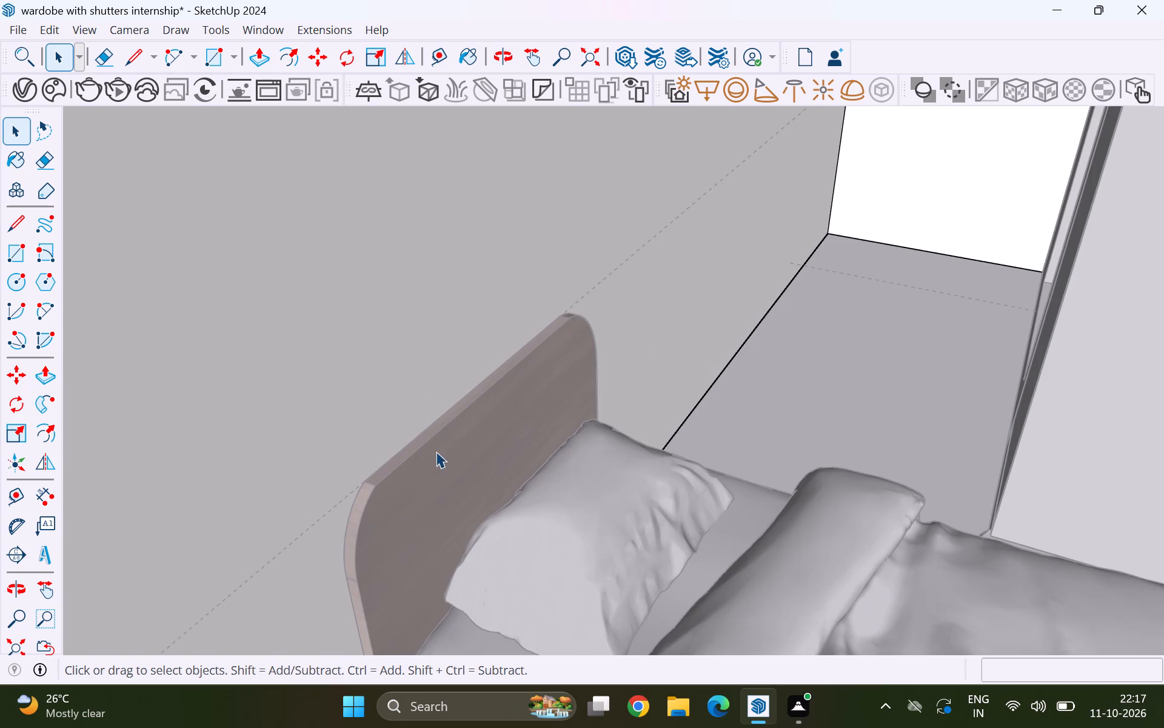
pyautogui.scroll(1, 436, 451)
pyautogui.scroll(2, 383, 475)
pyautogui.press('t')
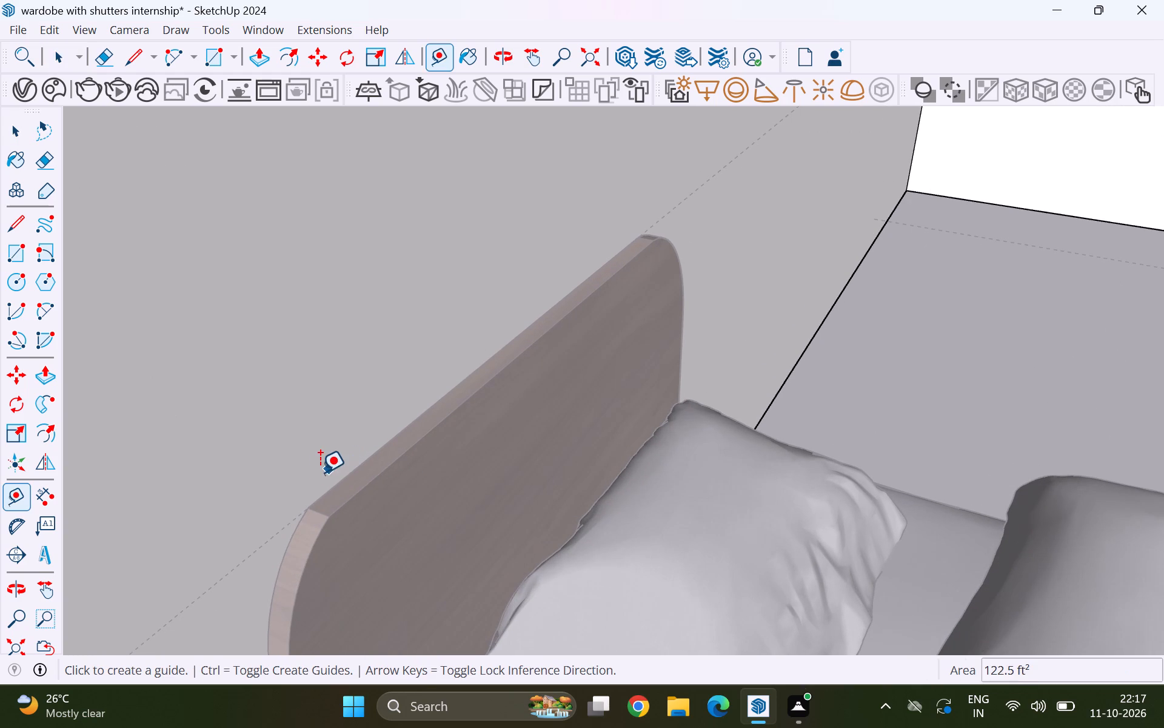
pyautogui.click(353, 465)
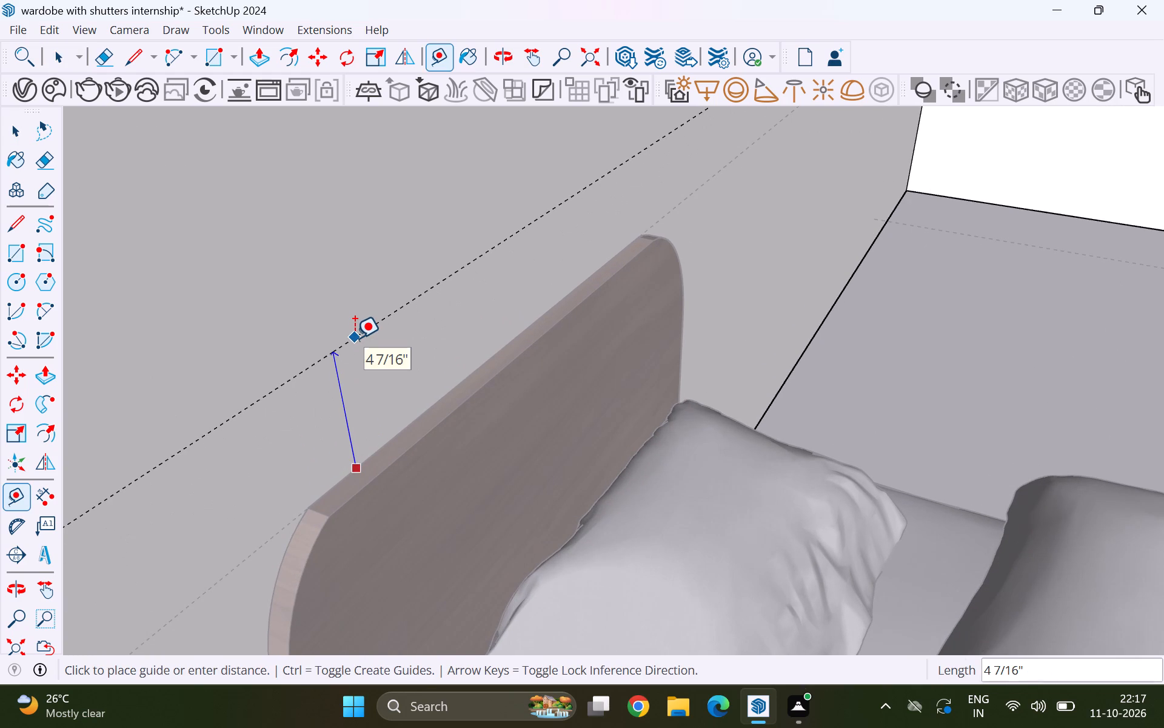
pyautogui.press('5')
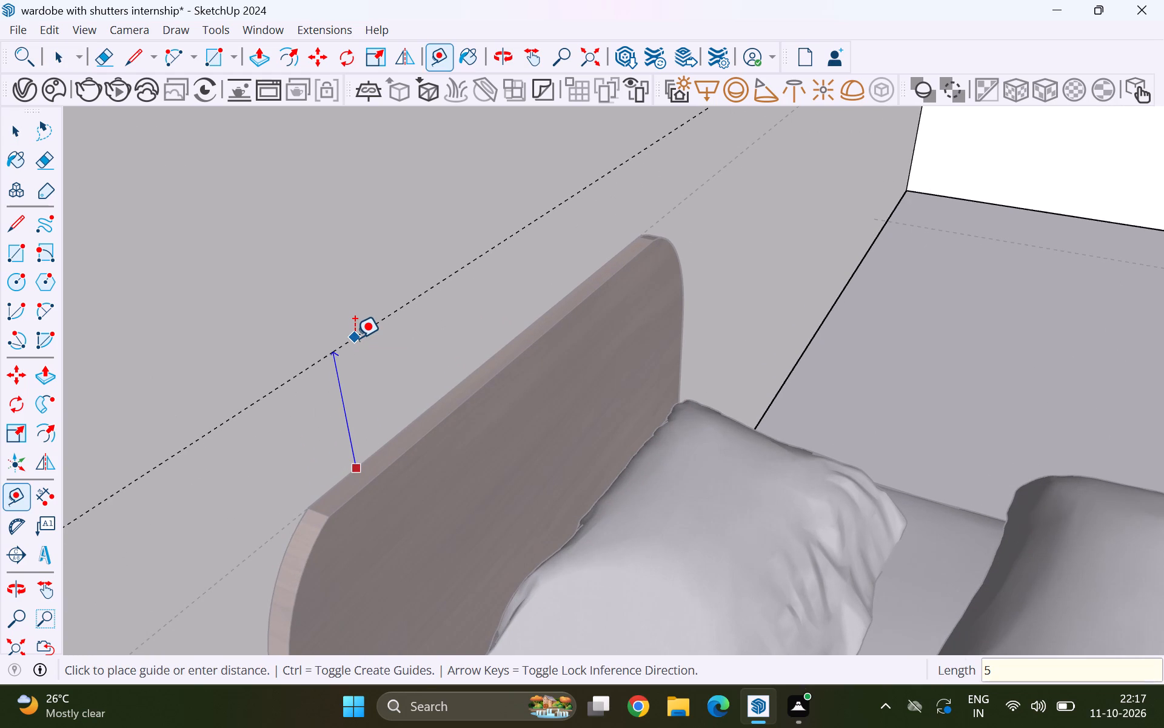
pyautogui.press('Return')
pyautogui.press('space')
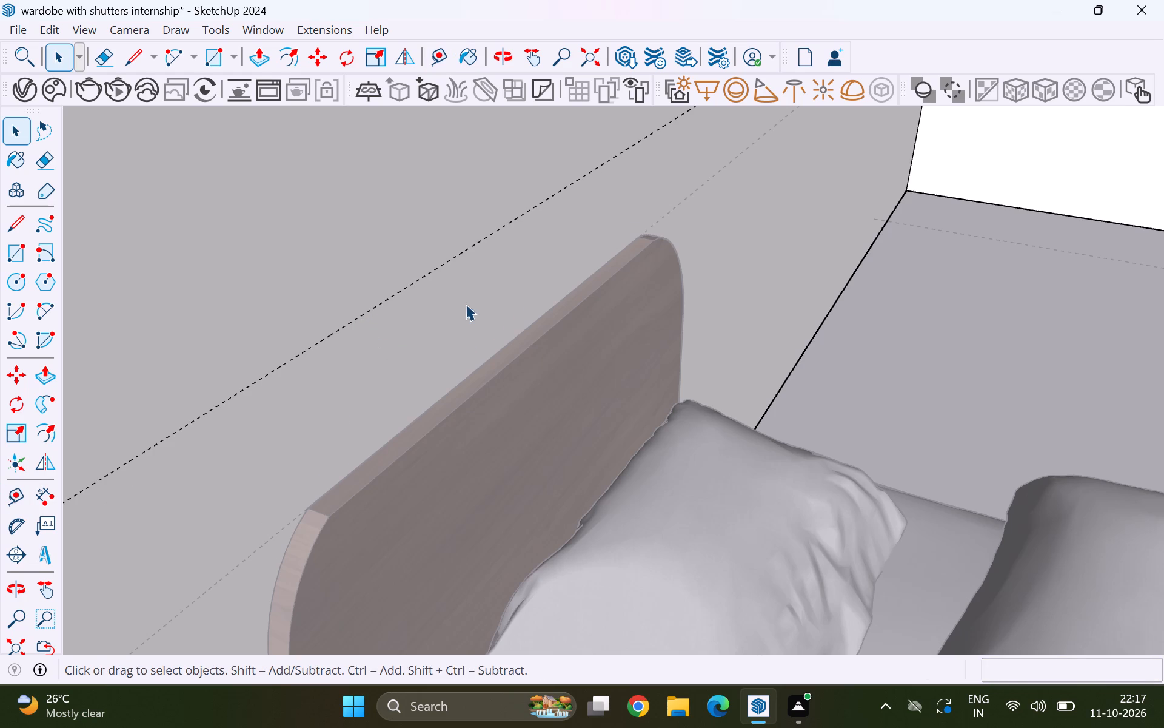
# Place a vertical guide on the wall face 18" in from the front vertical edge of the wall behind the bed.
pyautogui.scroll(-5, 462, 325)
pyautogui.scroll(-9, 454, 399)
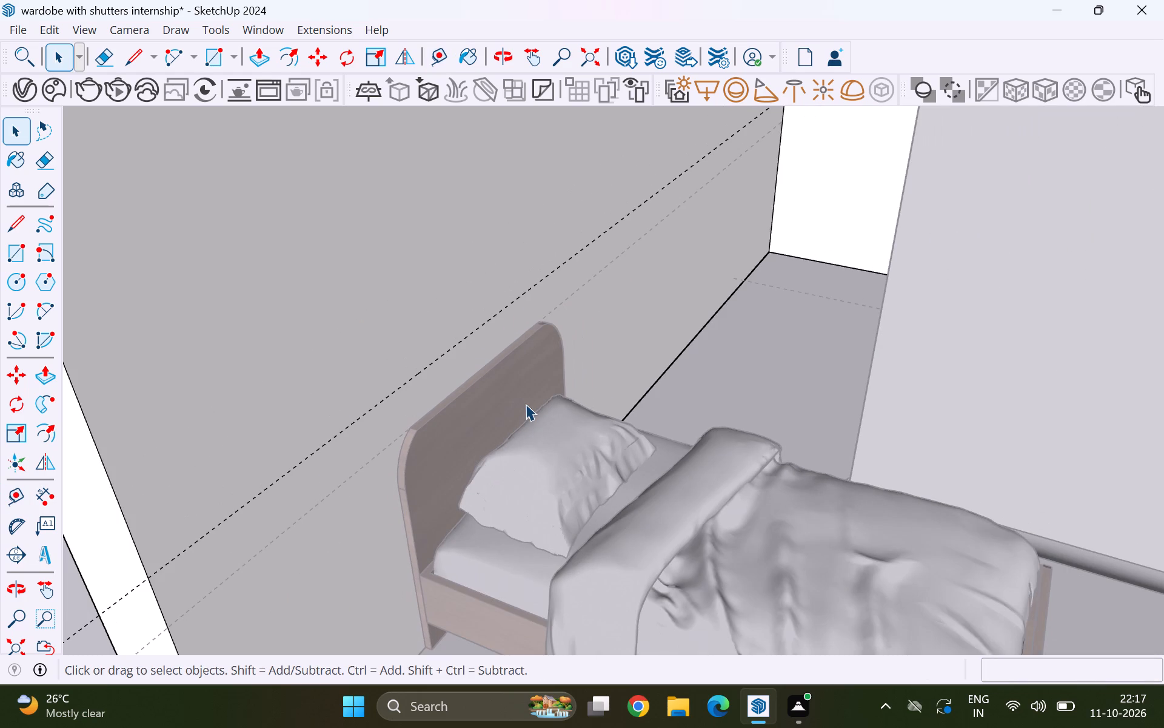
pyautogui.scroll(-6, 515, 404)
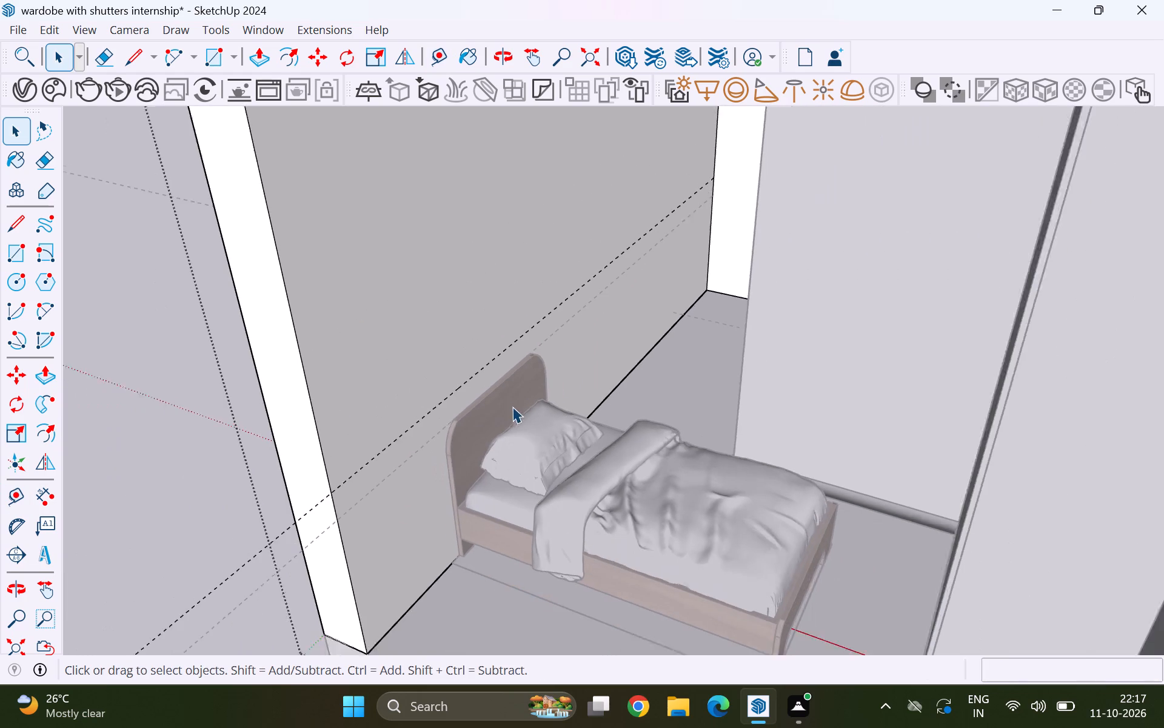
pyautogui.moveTo(492, 433); pyautogui.dragTo(361, 396, button='middle')
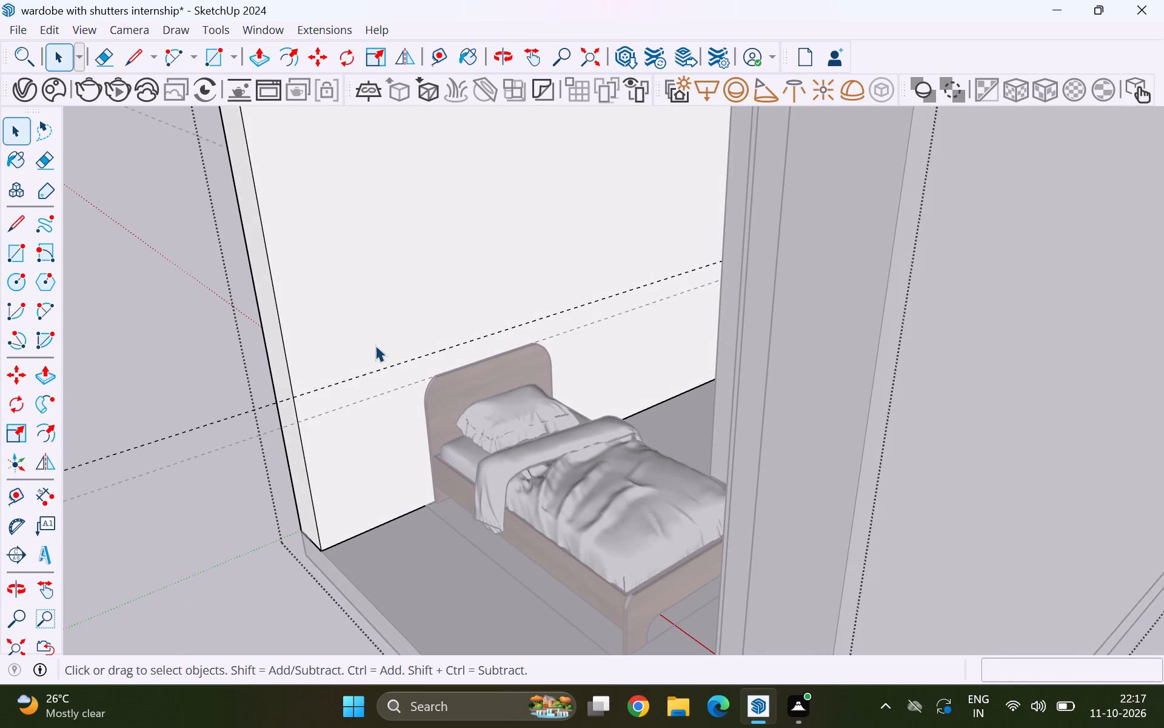
pyautogui.scroll(3, 368, 299)
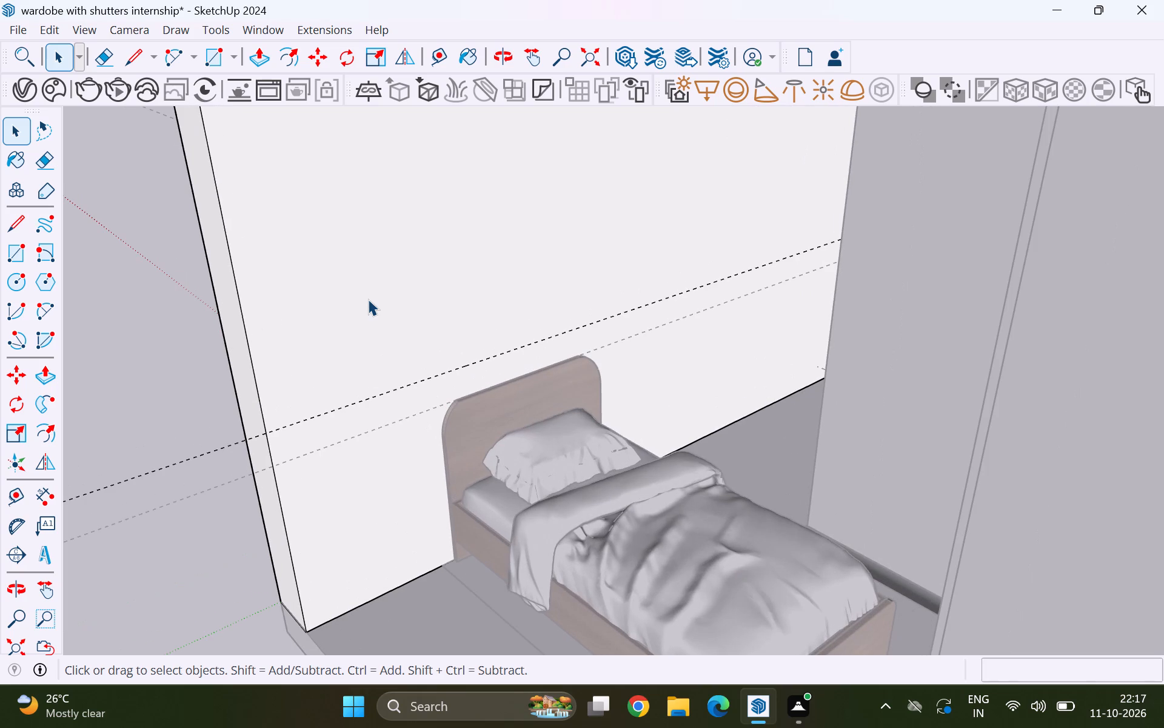
pyautogui.press('t')
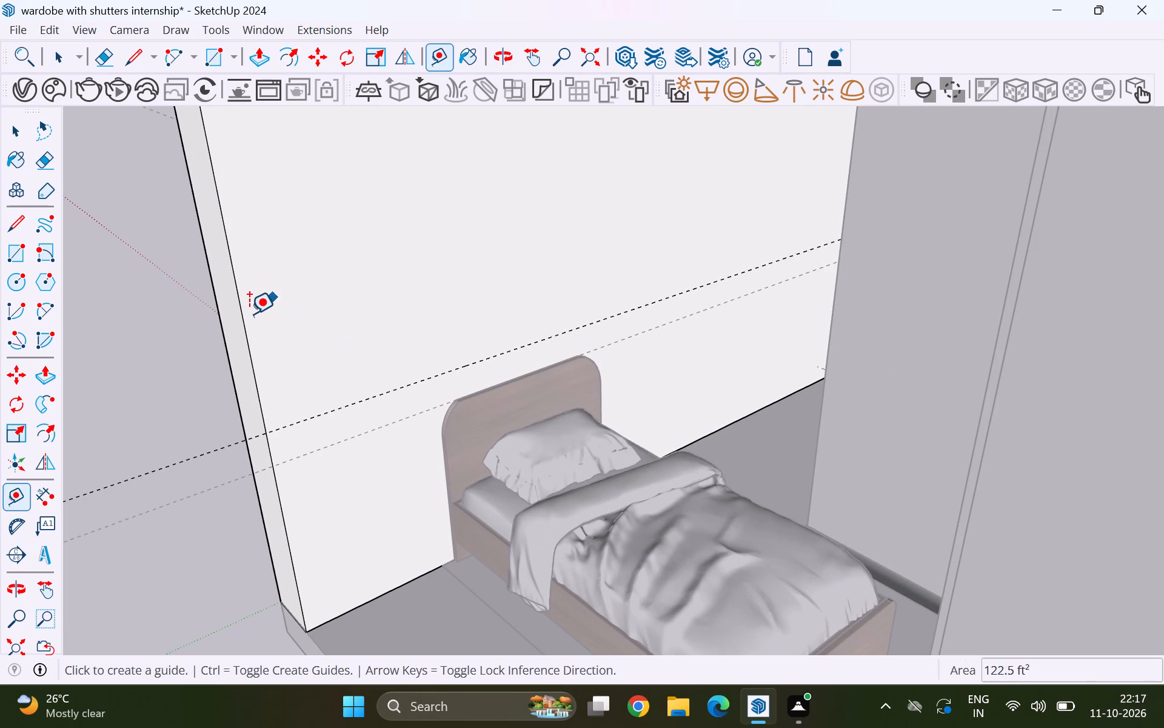
pyautogui.click(244, 323)
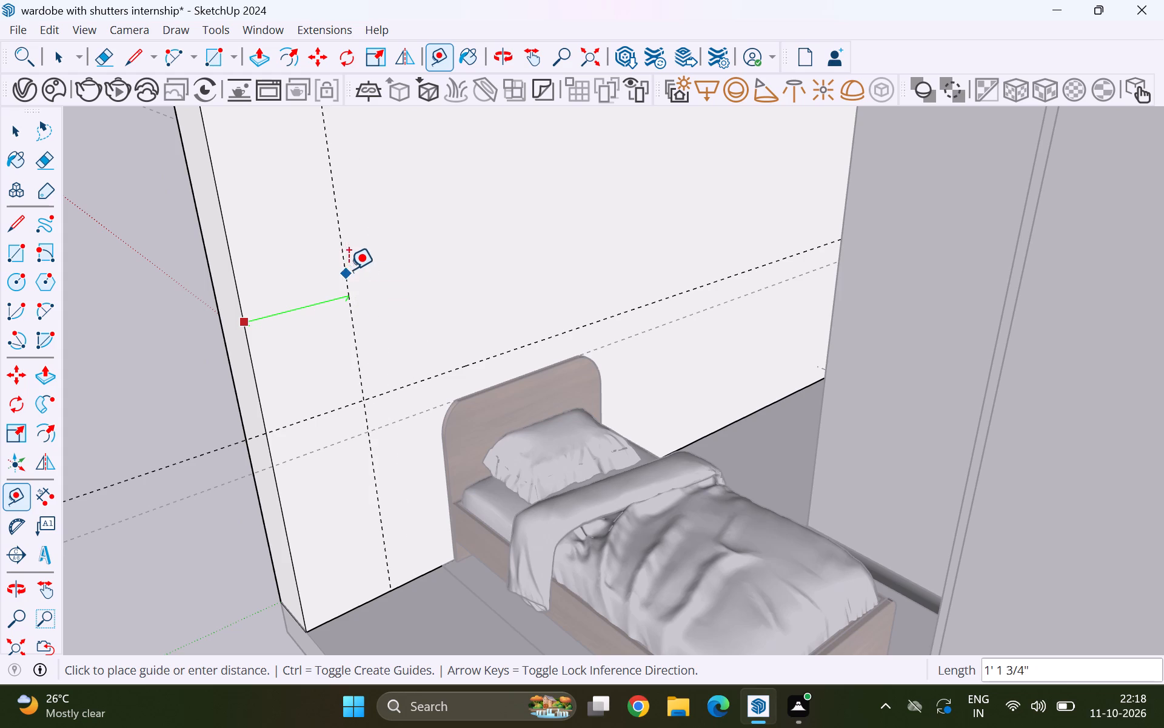
pyautogui.press('1')
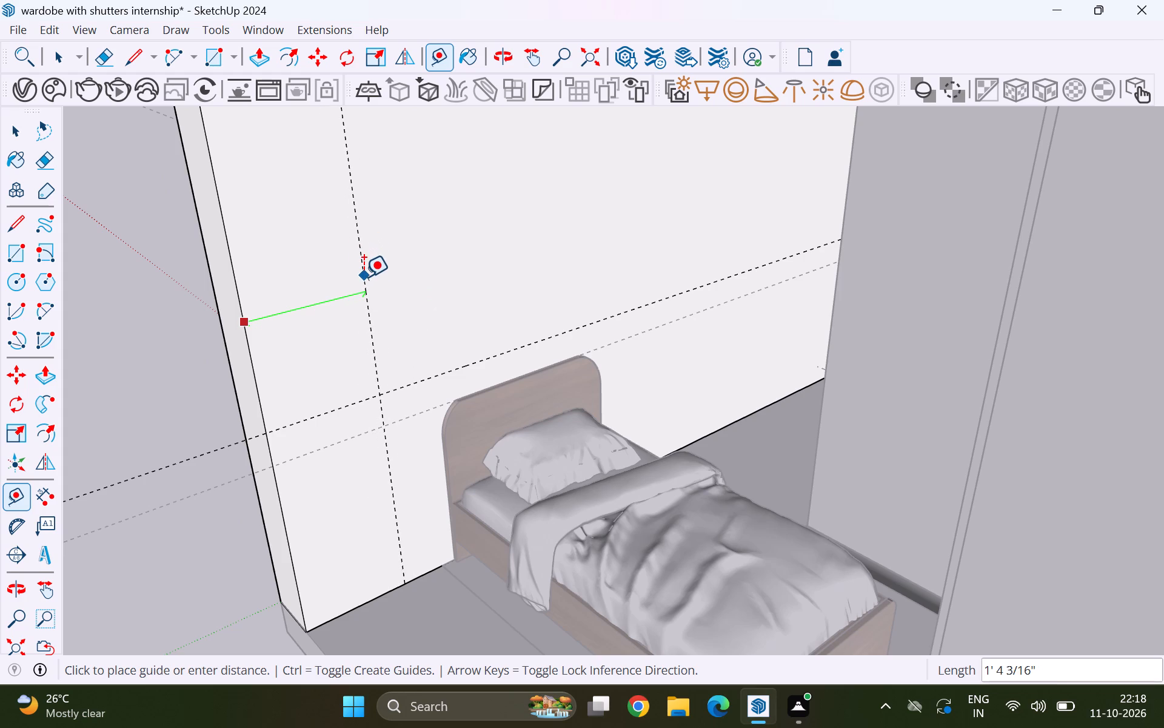
pyautogui.press('8')
pyautogui.press('Return')
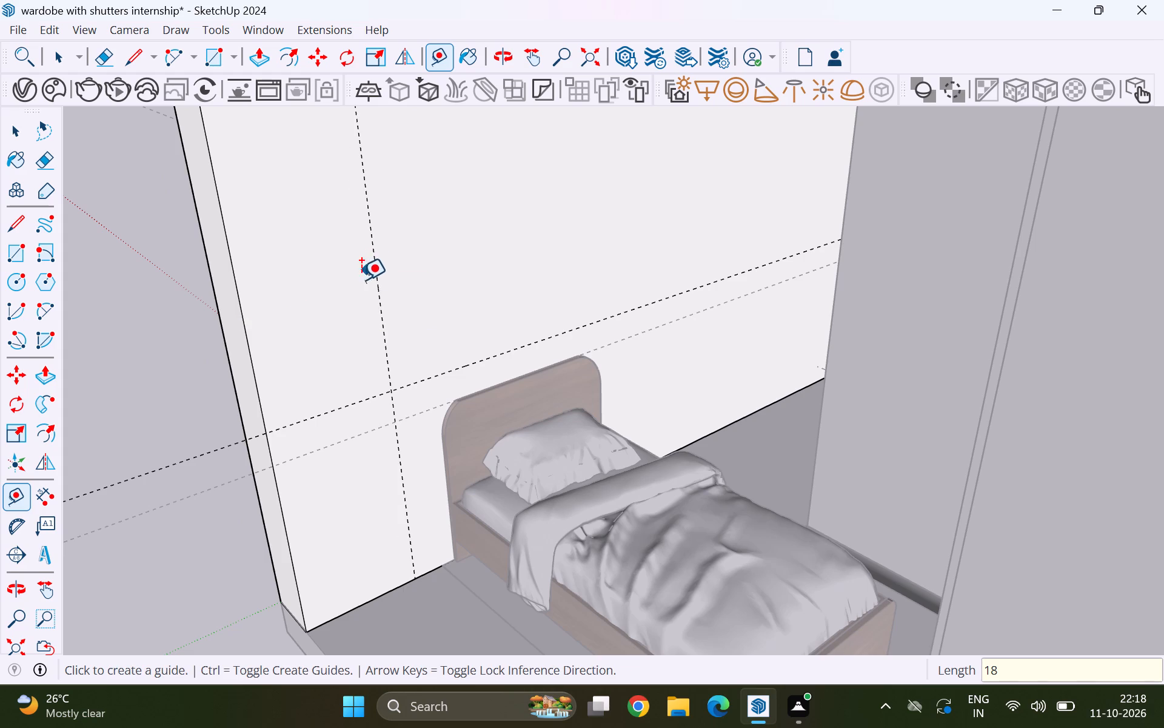
pyautogui.press('space')
# Place a second vertical guide on the wall 4' from the first vertical guide, toward the wardrobe.
pyautogui.scroll(-8, 321, 359)
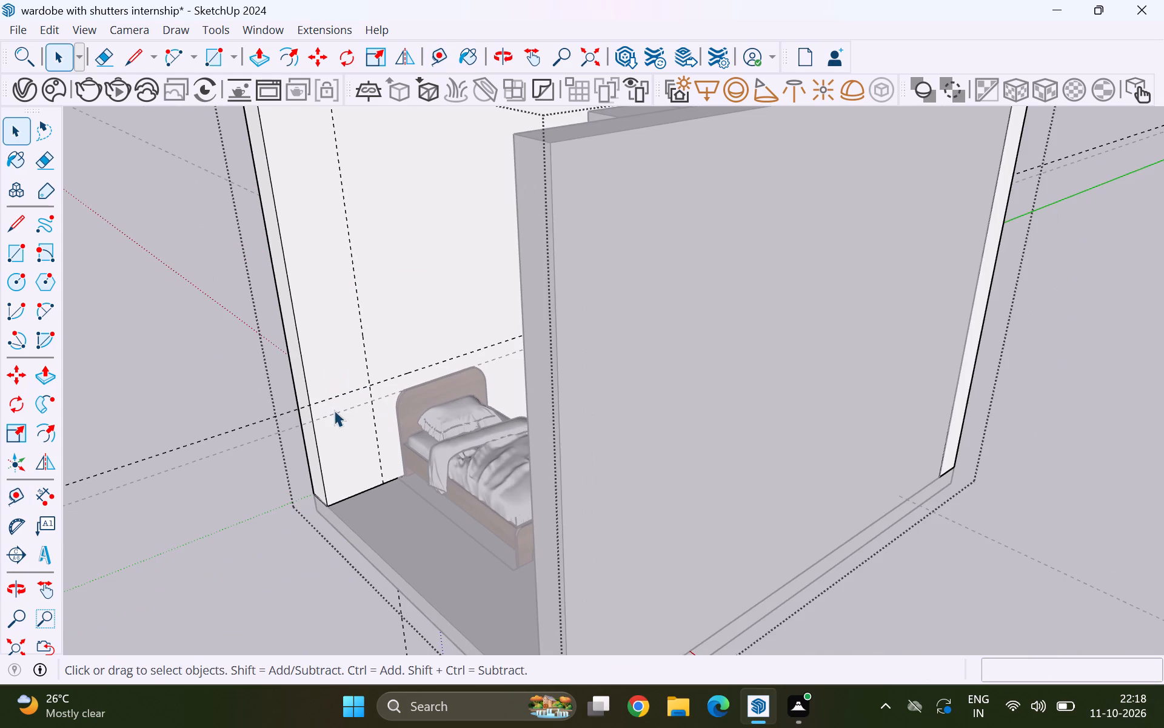
pyautogui.moveTo(343, 413); pyautogui.dragTo(393, 433, button='middle')
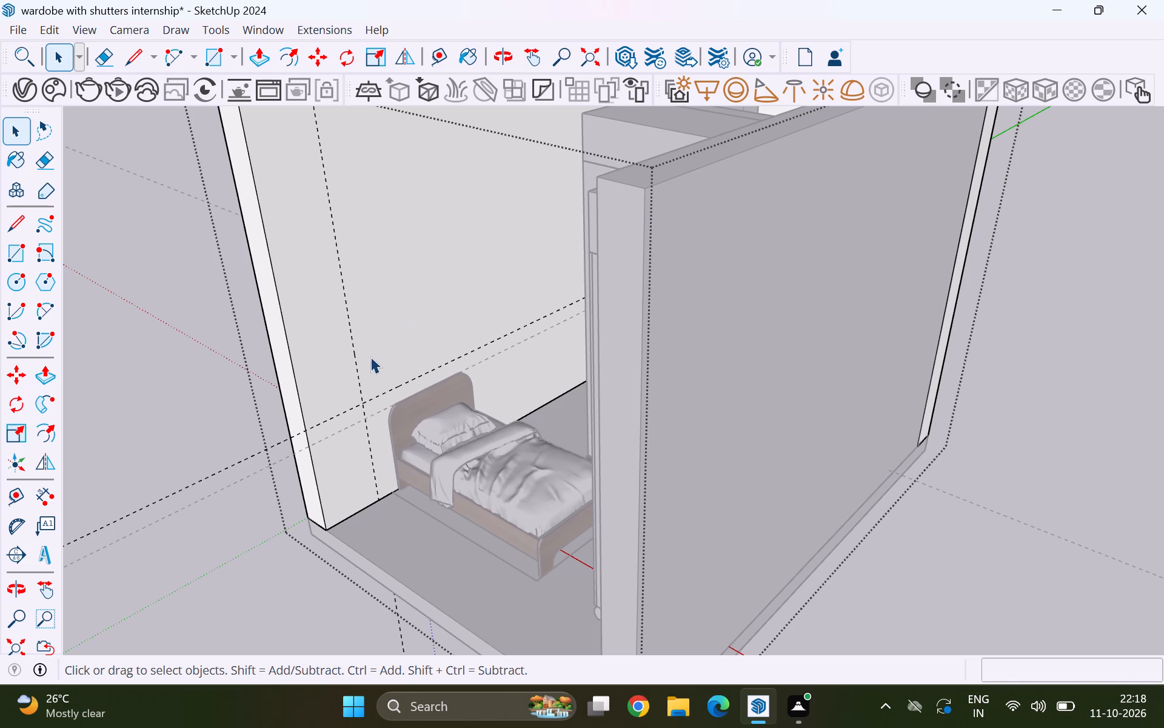
pyautogui.moveTo(370, 357); pyautogui.dragTo(430, 292, button='middle')
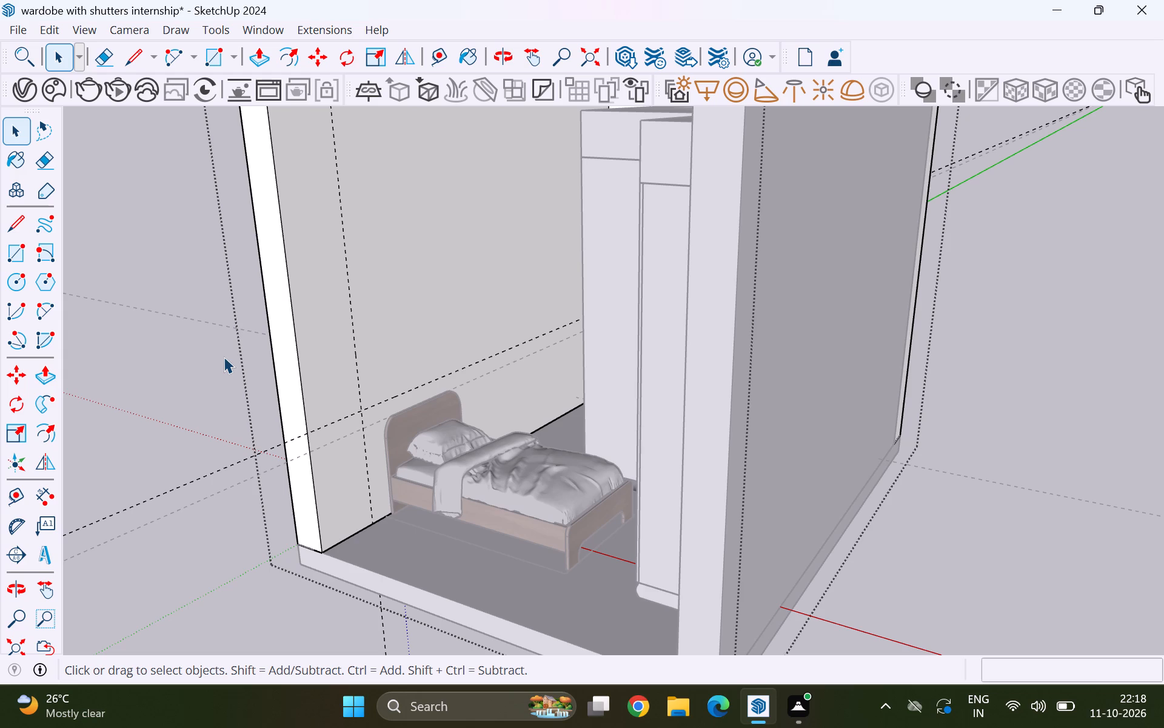
pyautogui.moveTo(348, 409); pyautogui.dragTo(367, 473, button='middle')
pyautogui.scroll(5, 344, 330)
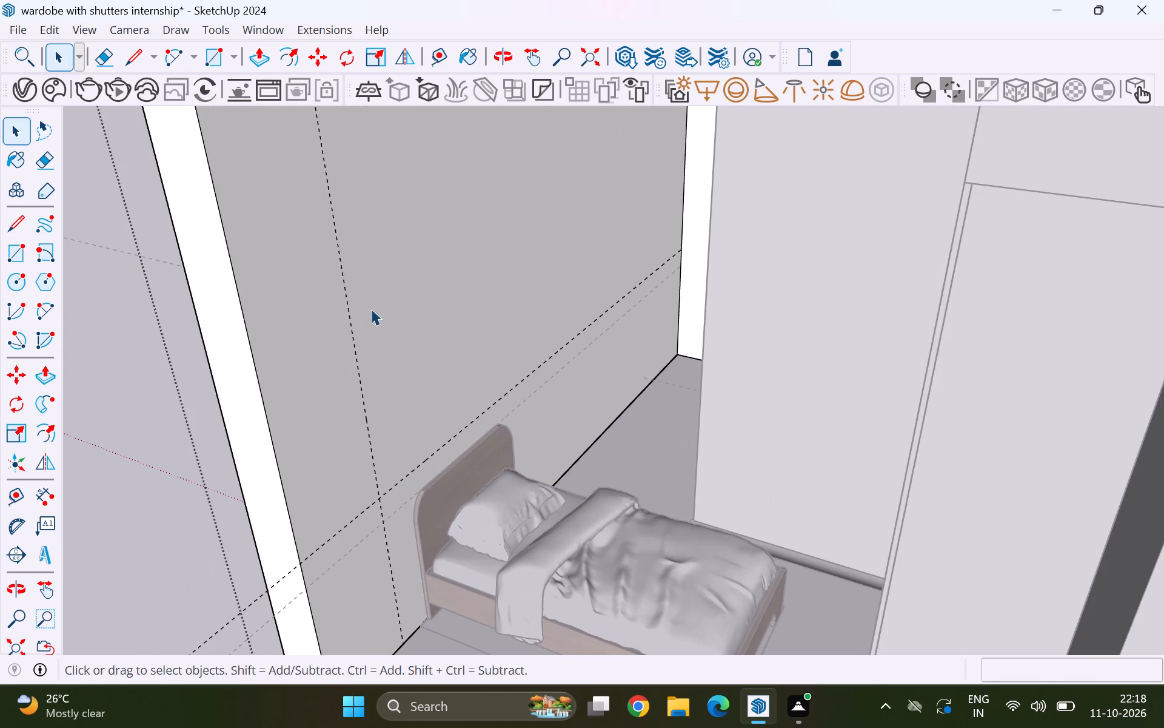
pyautogui.press('t')
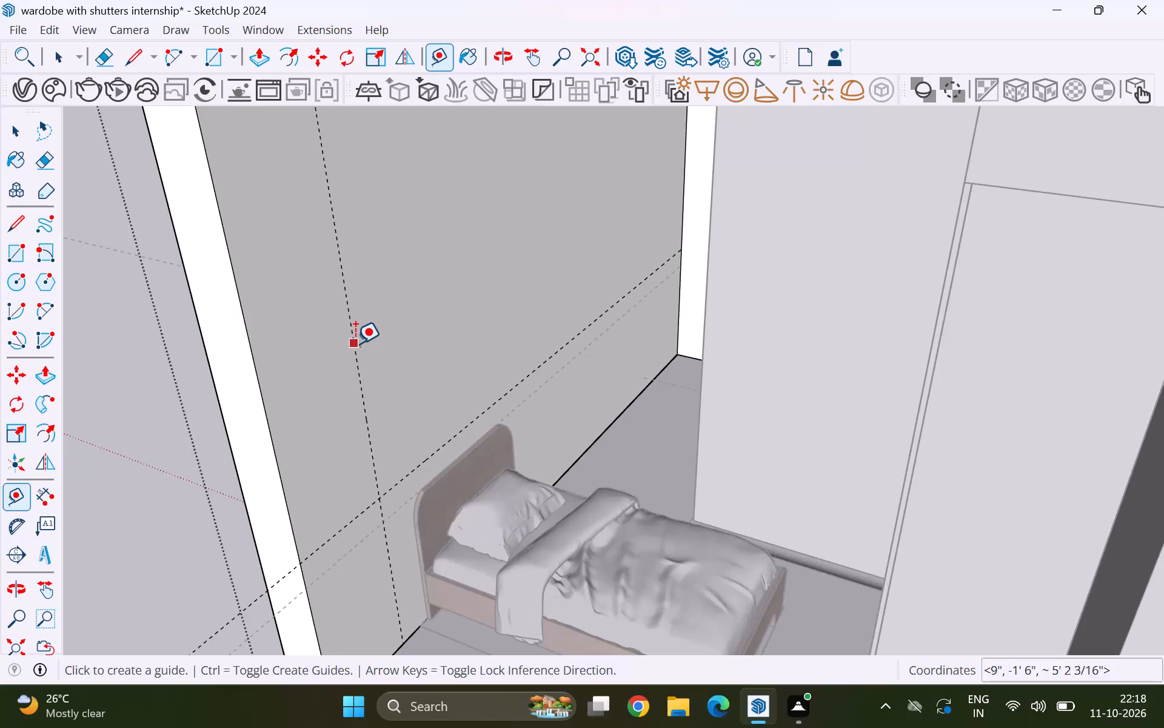
pyautogui.click(355, 343)
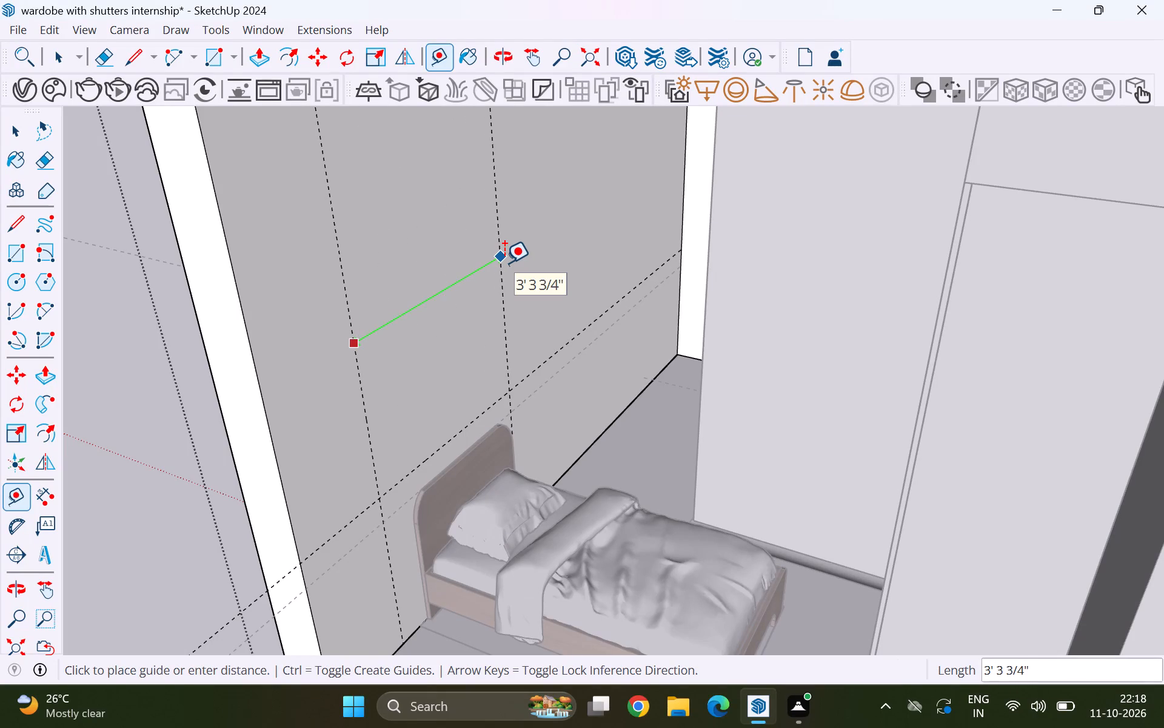
pyautogui.press('5')
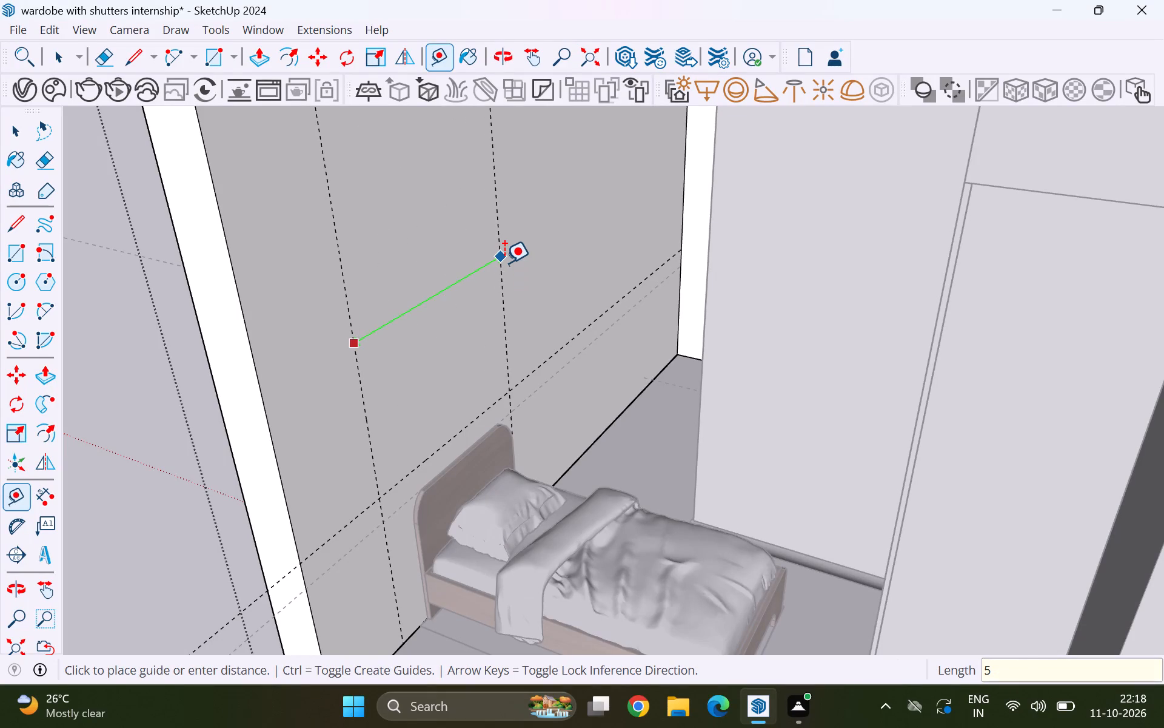
pyautogui.press('BackSpace')
pyautogui.press('4')
pyautogui.press("'")
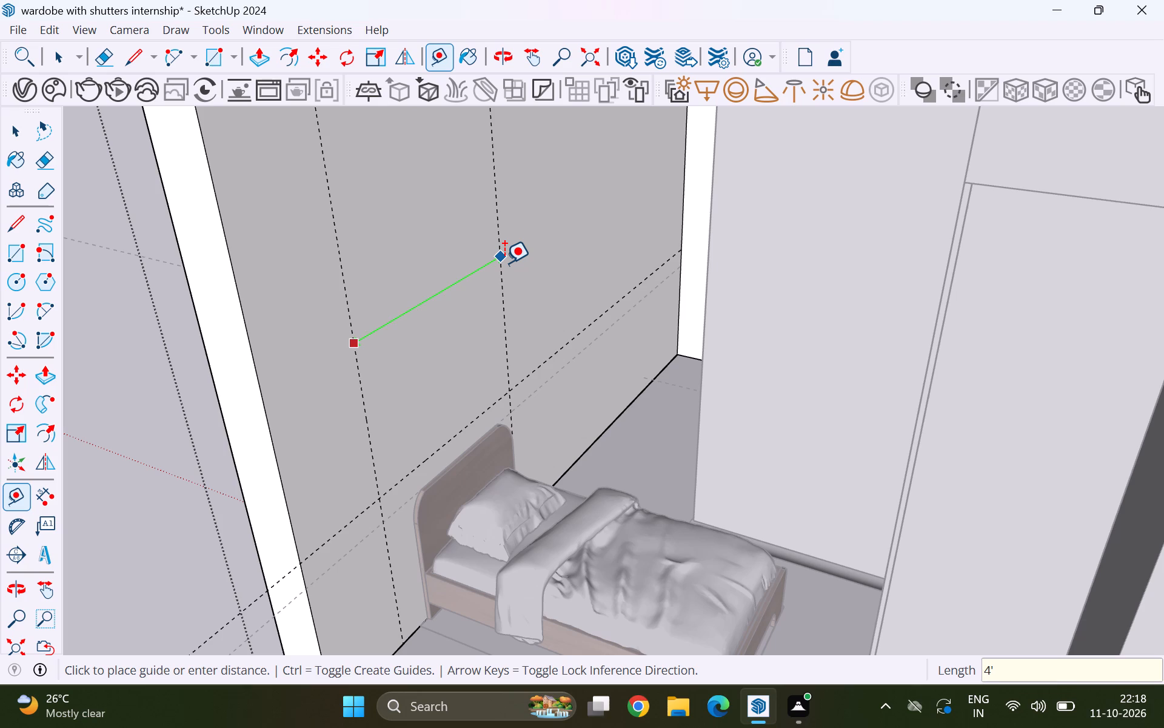
pyautogui.press('Return')
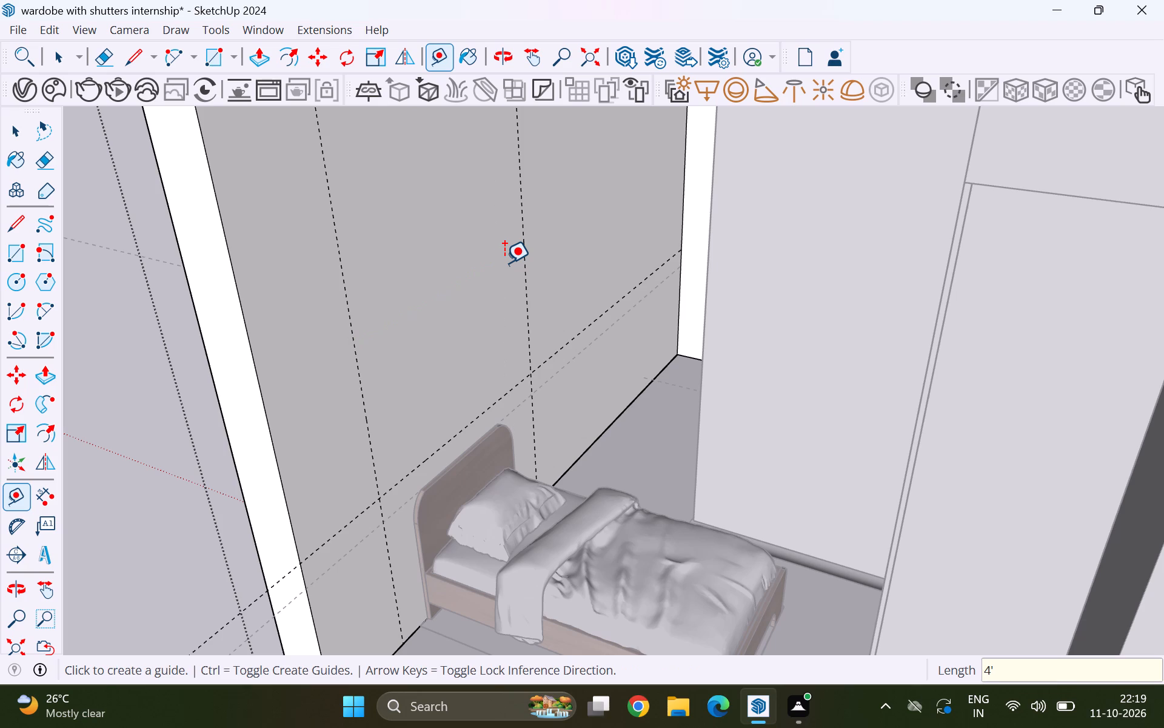
# Place a horizontal guide on the wall 5' above the upper horizontal guide over the headboard.
pyautogui.click(453, 430)
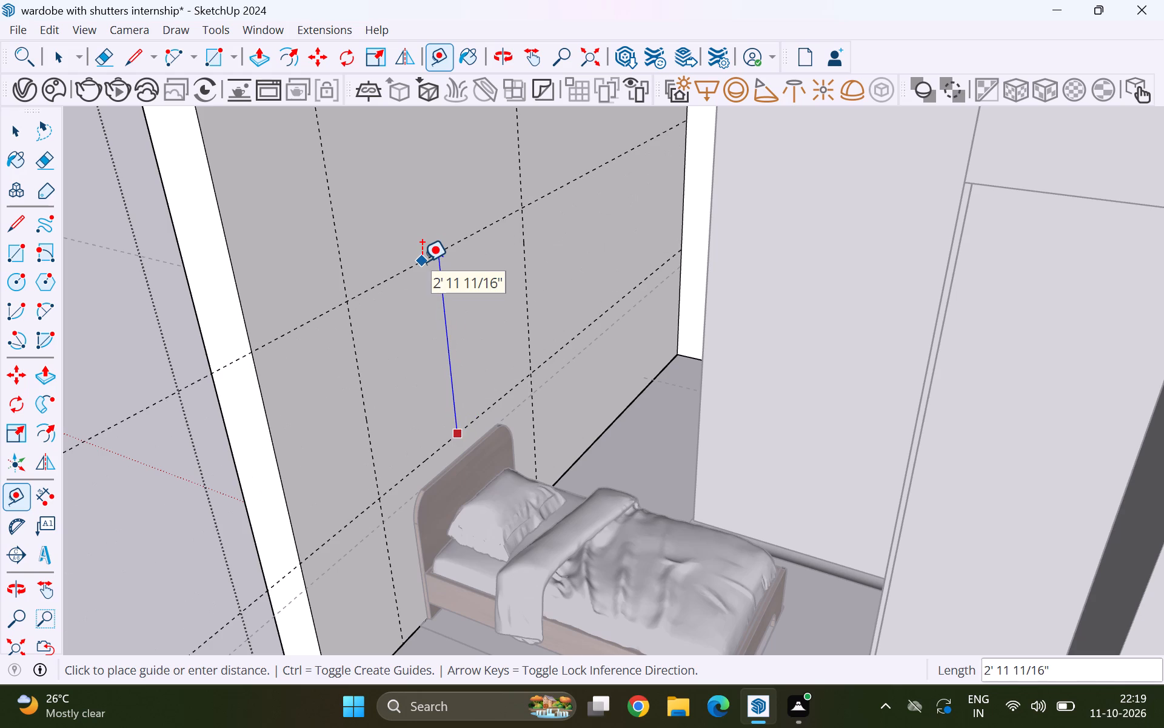
pyautogui.write("5'")
pyautogui.press('Return')
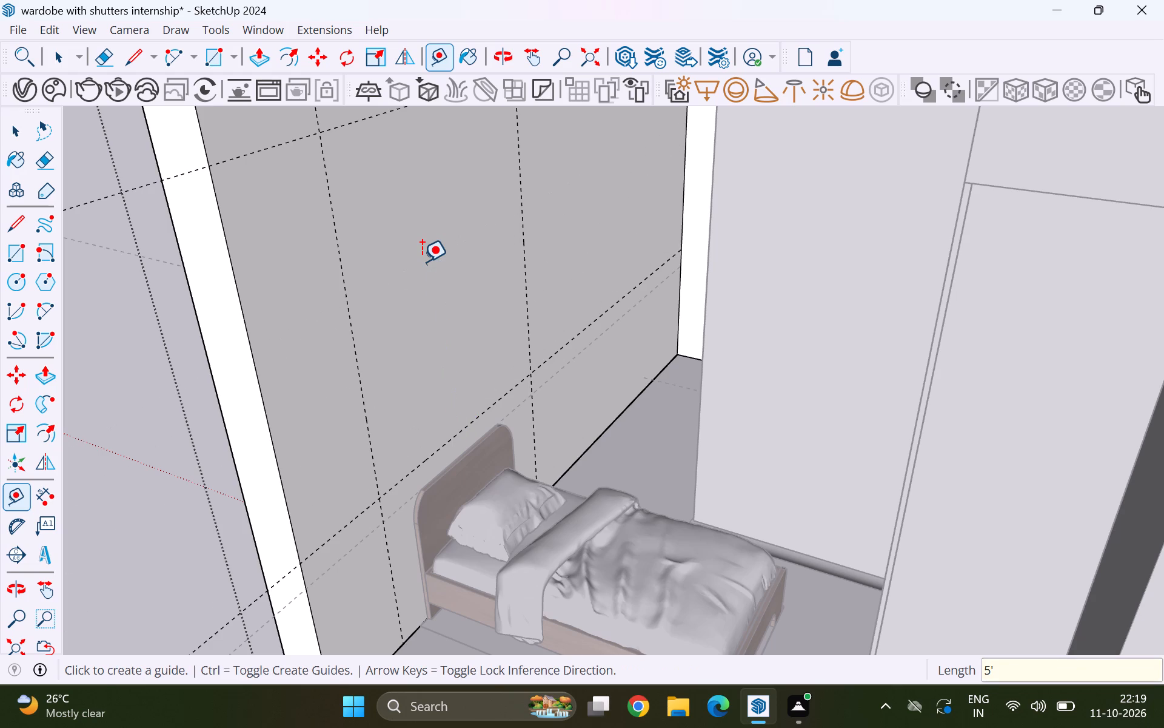
# Undo the last two guides, the upper horizontal one and the second vertical one on the wall.
pyautogui.hotkey('ctrl', 'z')
pyautogui.hotkey('ctrl', 'z')
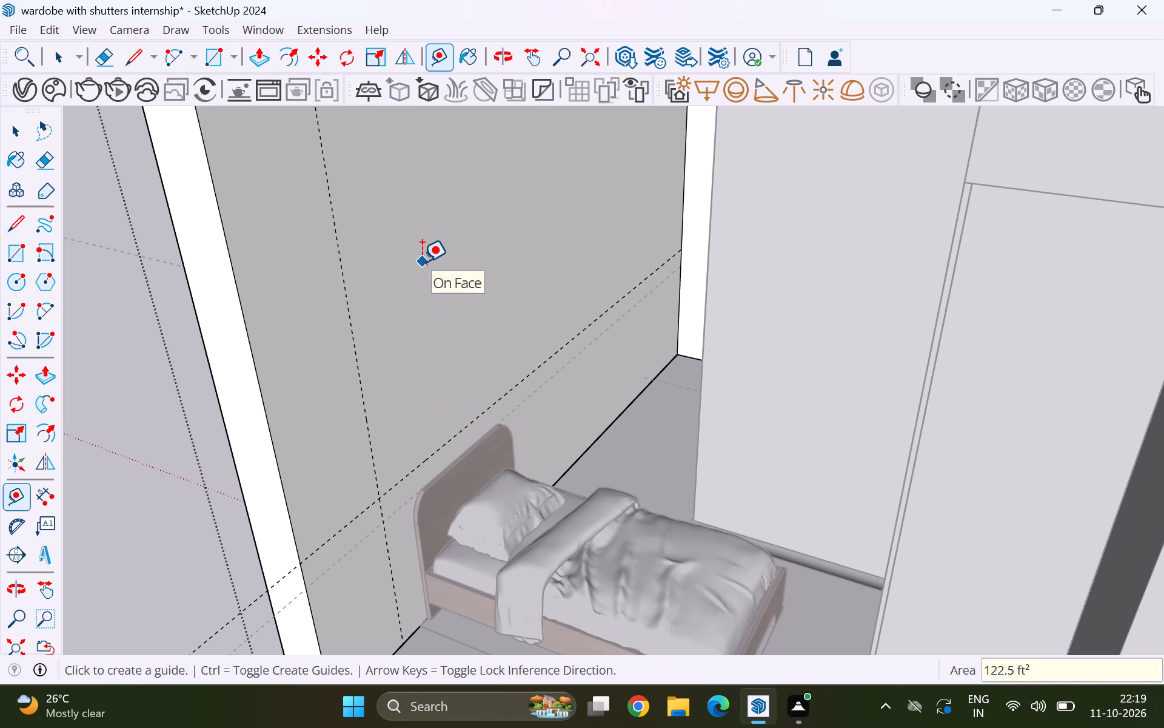
# Place a vertical guide on the wall 5' from the first vertical guide, toward the wardrobe.
pyautogui.click(350, 323)
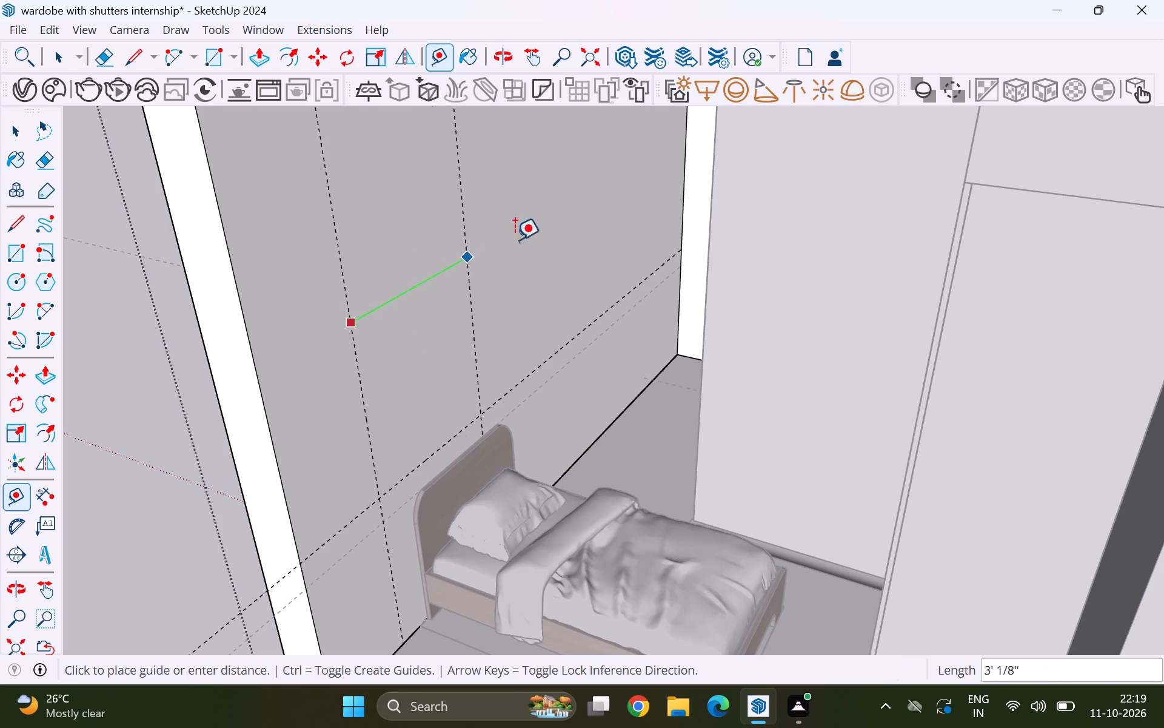
pyautogui.write("5'")
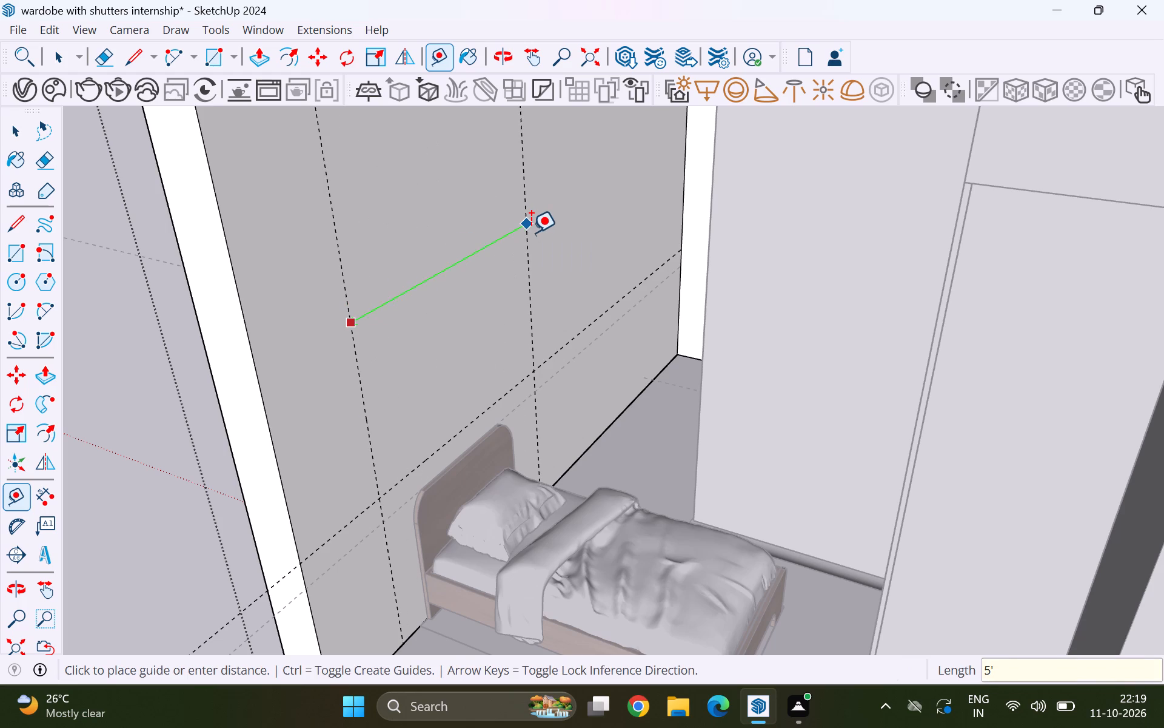
pyautogui.press('Return')
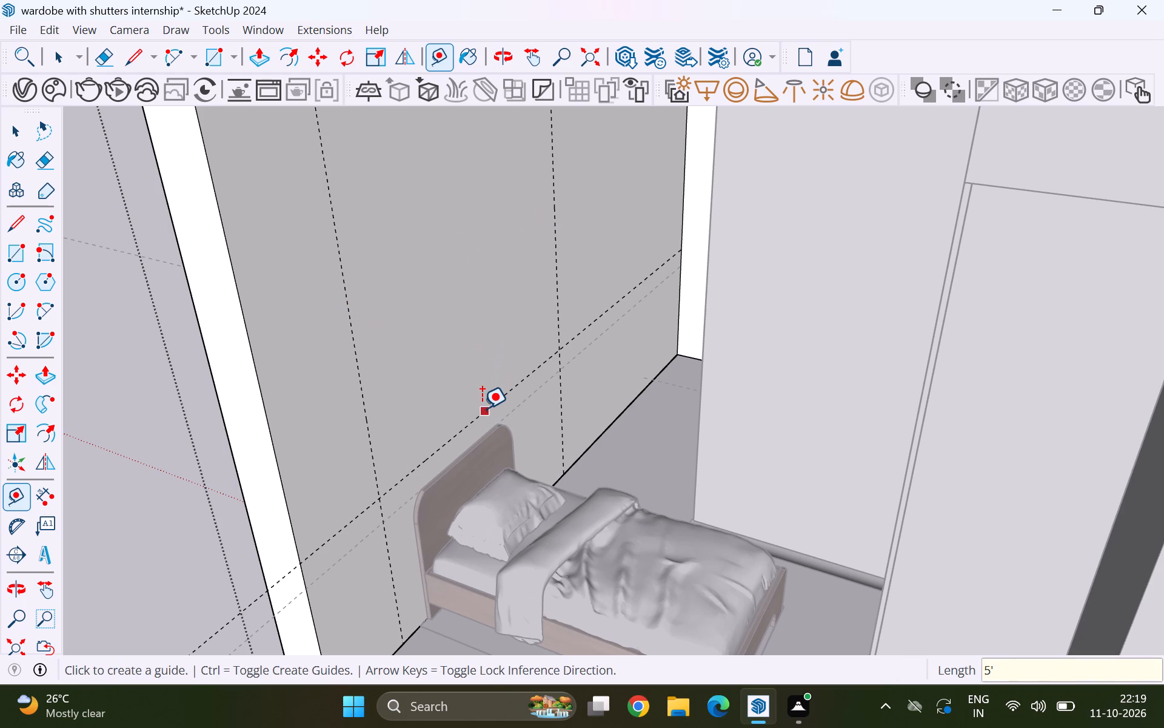
# Place a horizontal guide on the wall 4' above the upper horizontal guide over the headboard.
pyautogui.click(482, 408)
pyautogui.press('4')
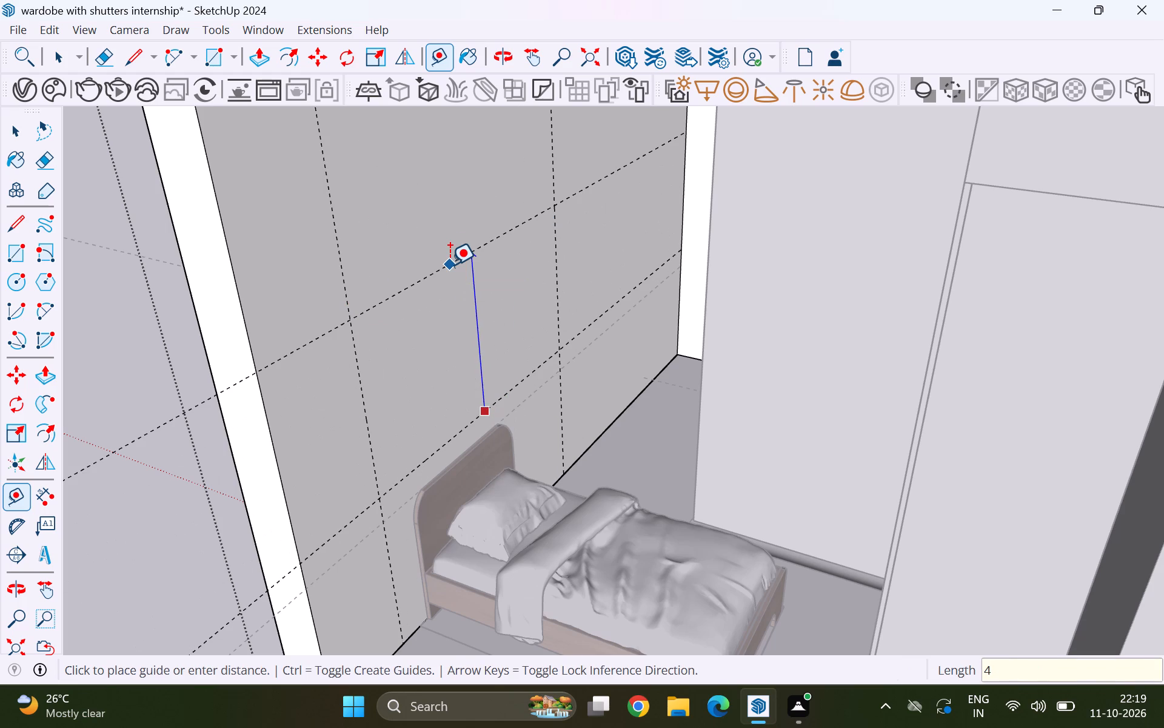
pyautogui.press("'")
pyautogui.press('Return')
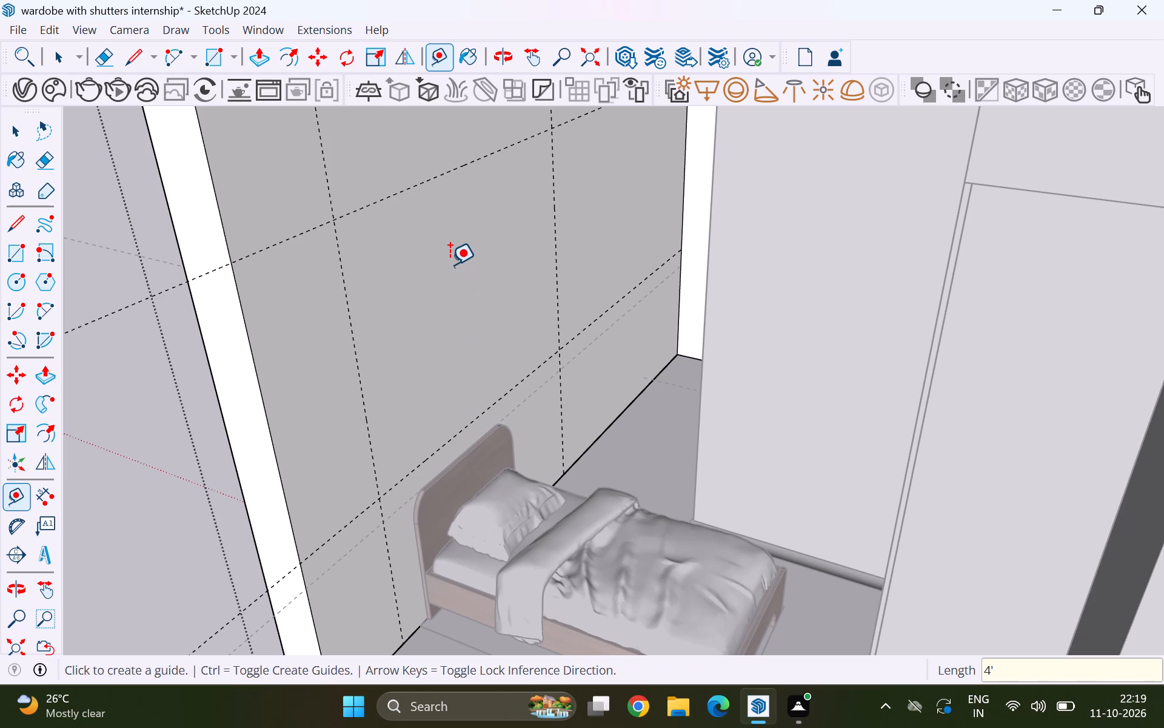
# Draw a 5' by 4' rectangle on the wall above the headboard between the guide intersections.
pyautogui.scroll(-3, 424, 302)
pyautogui.moveTo(467, 323); pyautogui.dragTo(426, 318, button='middle')
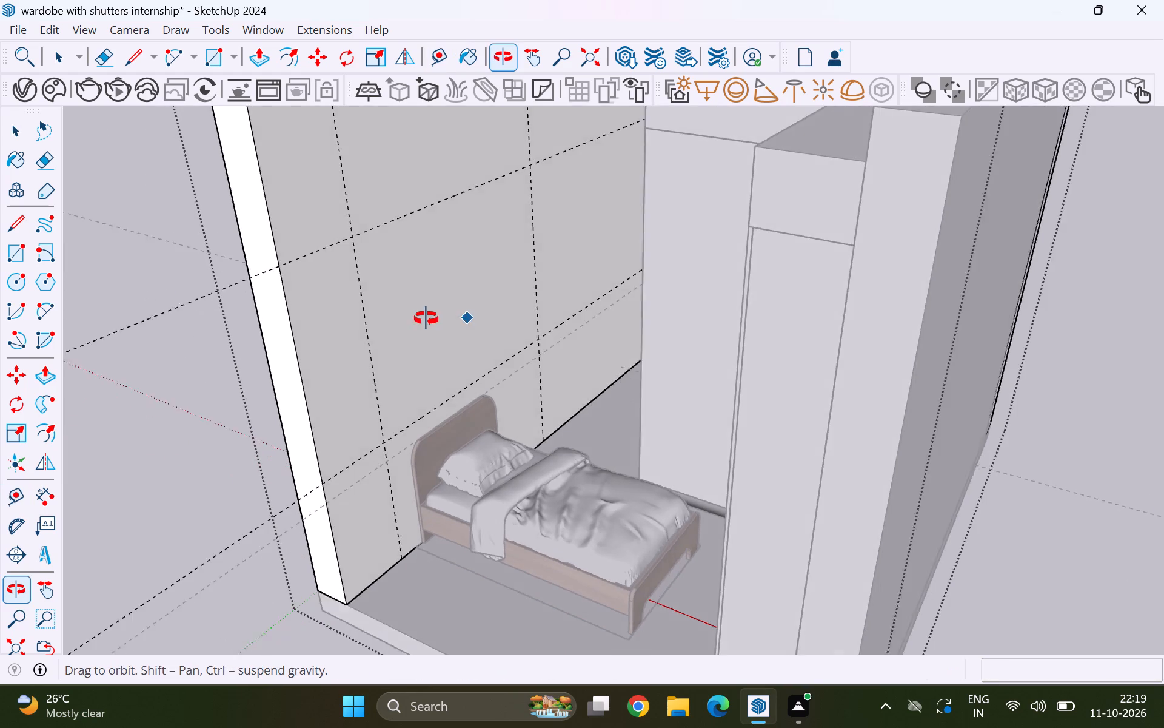
pyautogui.moveTo(426, 318); pyautogui.dragTo(423, 318, button='middle')
pyautogui.press('r')
pyautogui.click(350, 226)
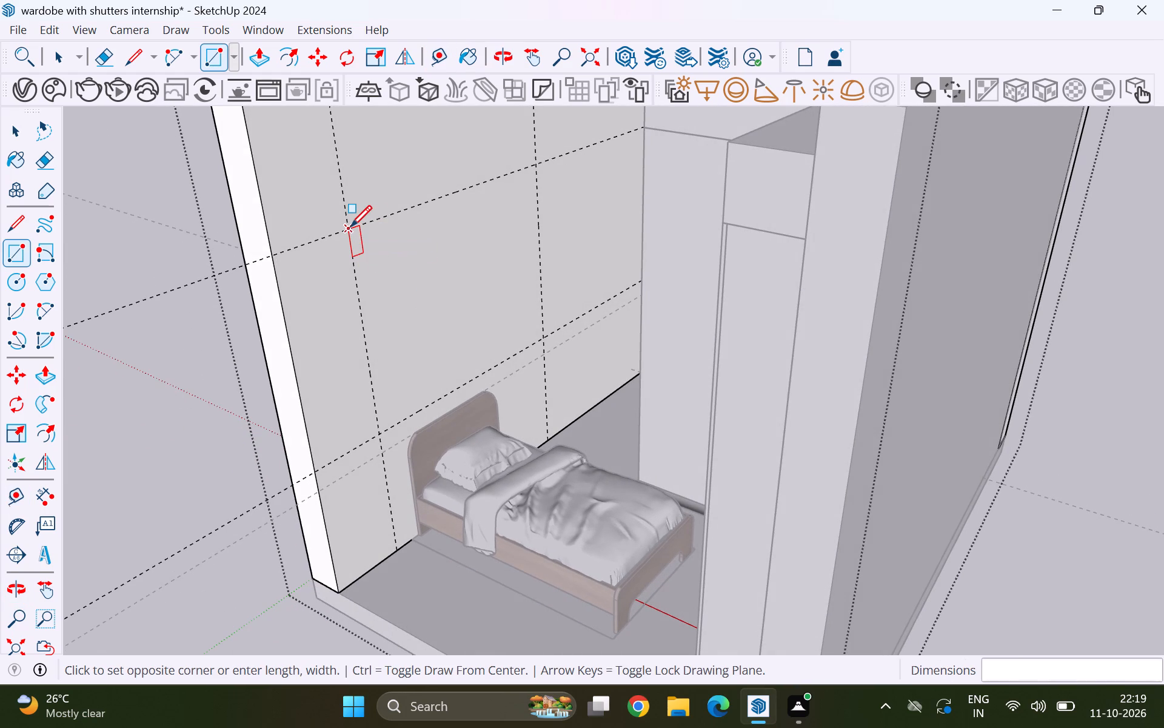
pyautogui.click(547, 334)
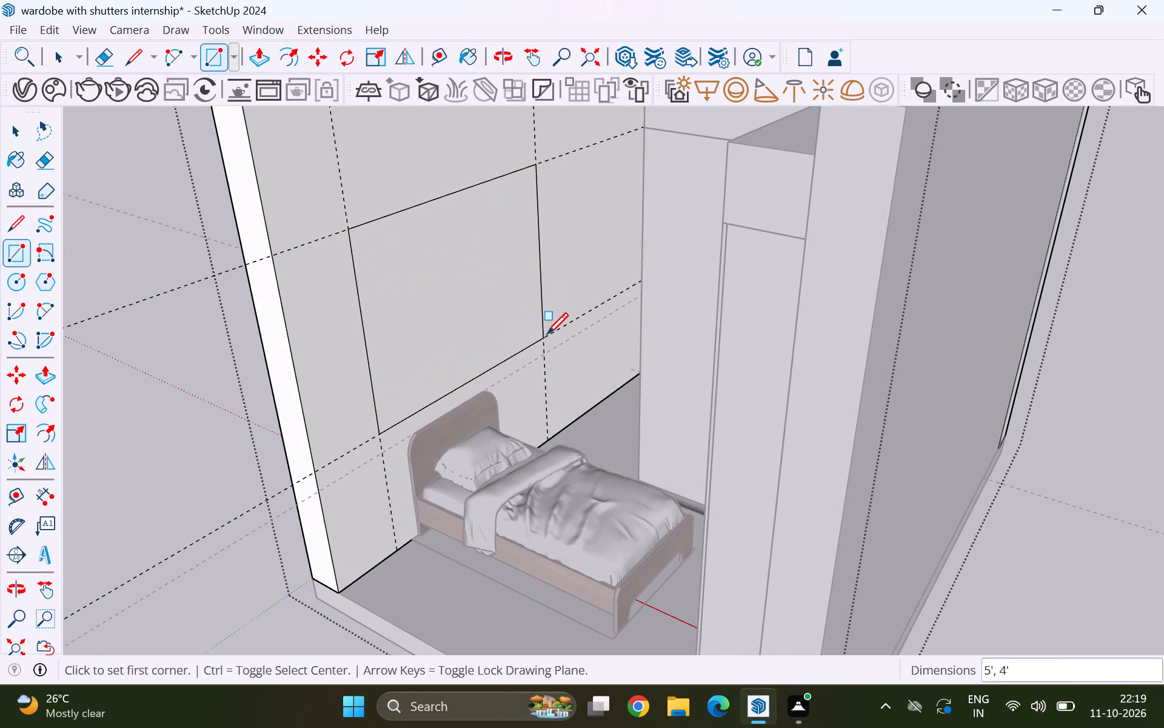
# Push the rectangle 9" through the wall to cut a window opening, and close the wall group.
pyautogui.press('p')
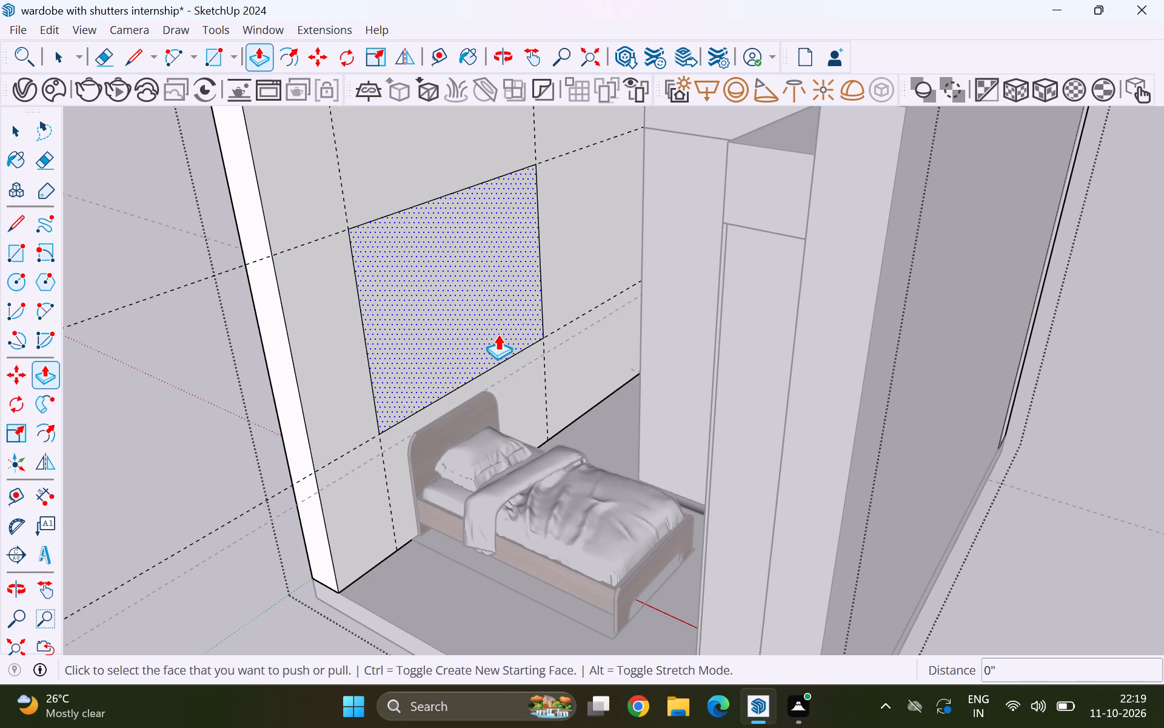
pyautogui.click(498, 334)
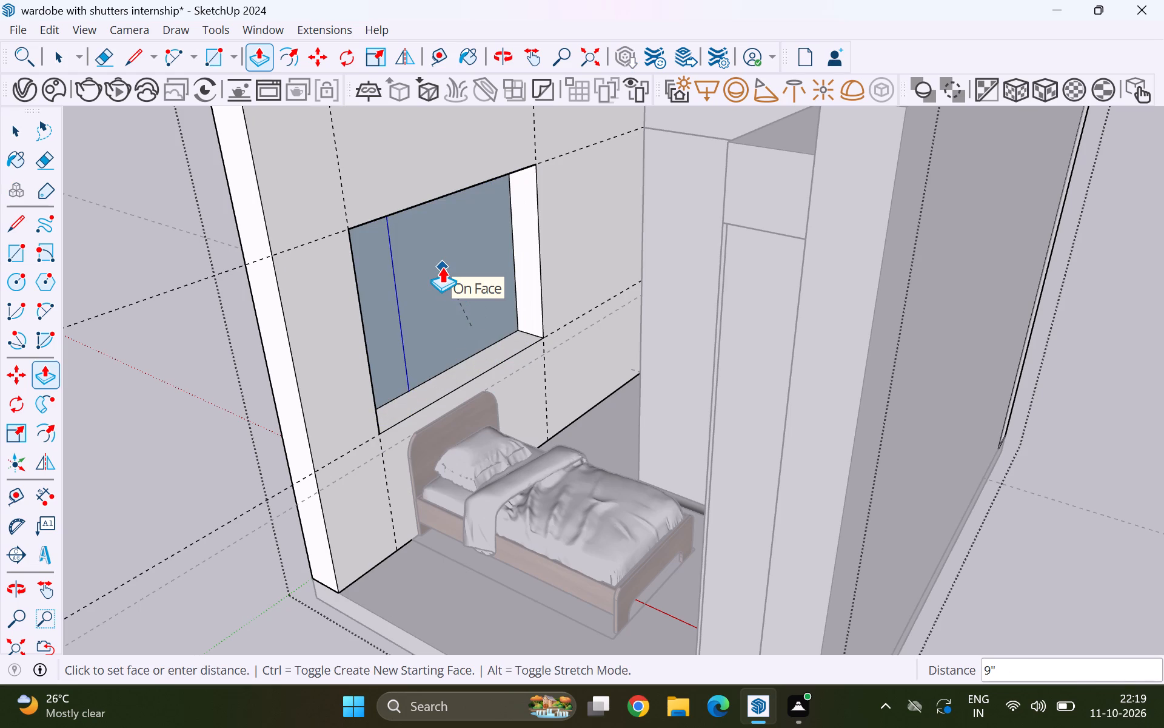
pyautogui.click(442, 267)
pyautogui.press('space')
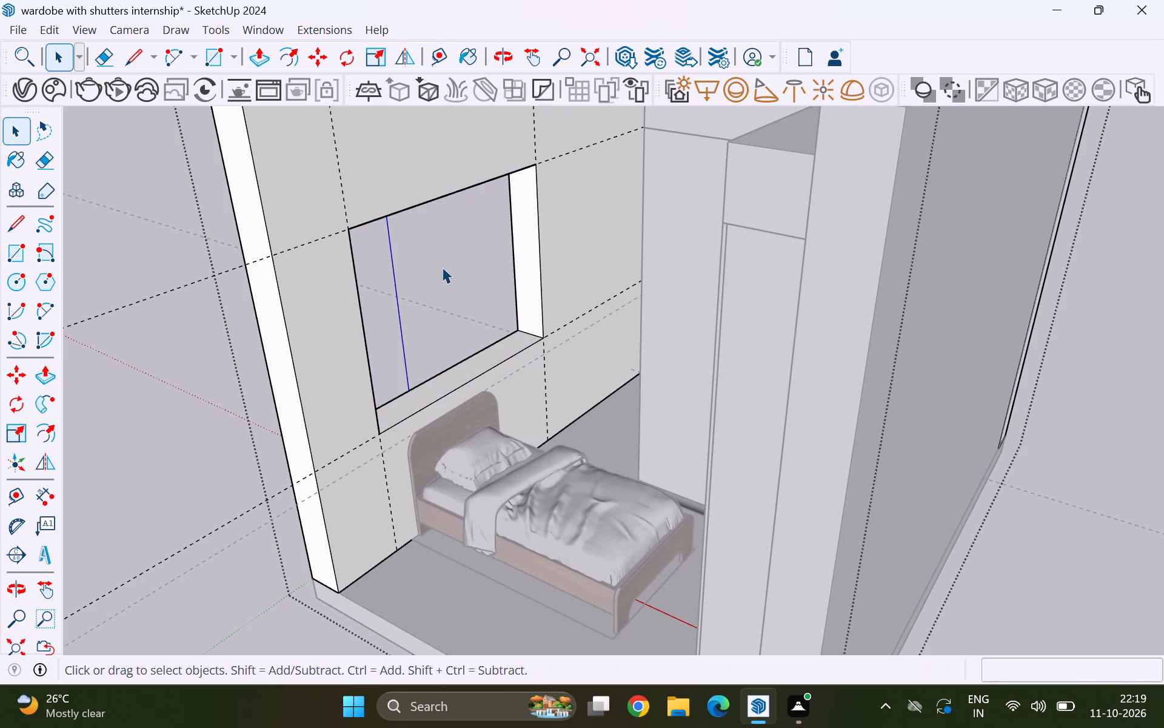
pyautogui.scroll(-4, 442, 267)
pyautogui.click(441, 282)
pyautogui.scroll(-4, 435, 292)
pyautogui.click(273, 325)
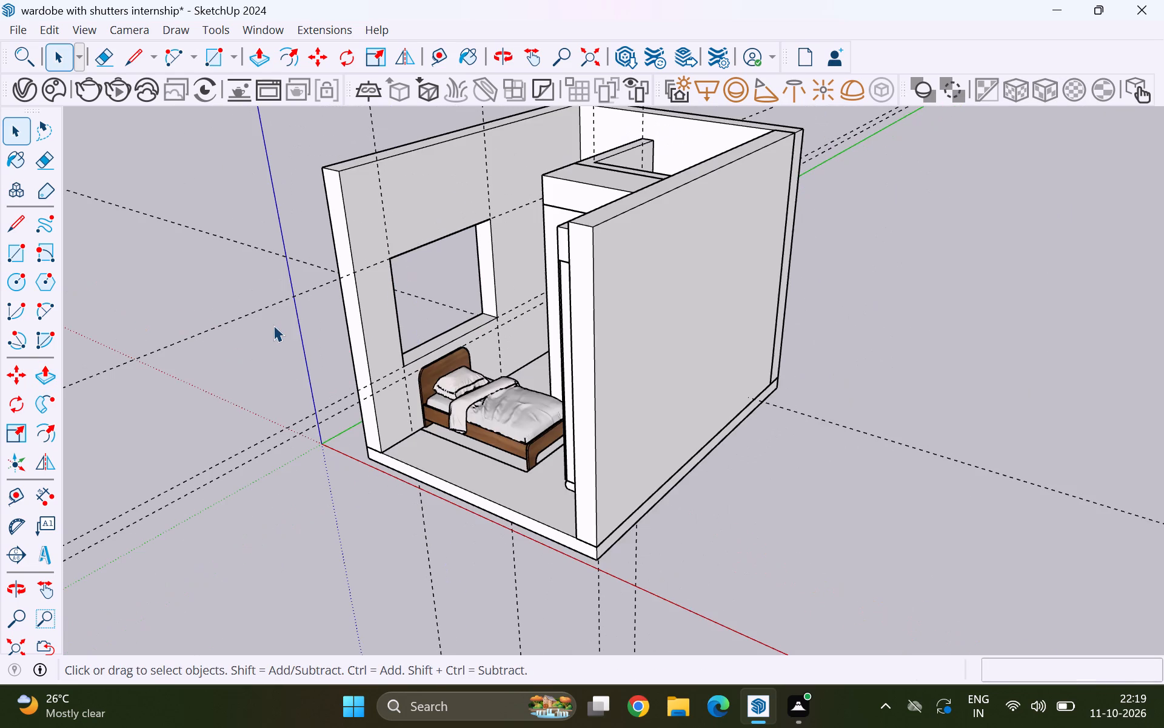
# Delete all guides from the model.
pyautogui.scroll(-5, 312, 312)
pyautogui.moveTo(301, 391); pyautogui.dragTo(800, 357, button='middle')
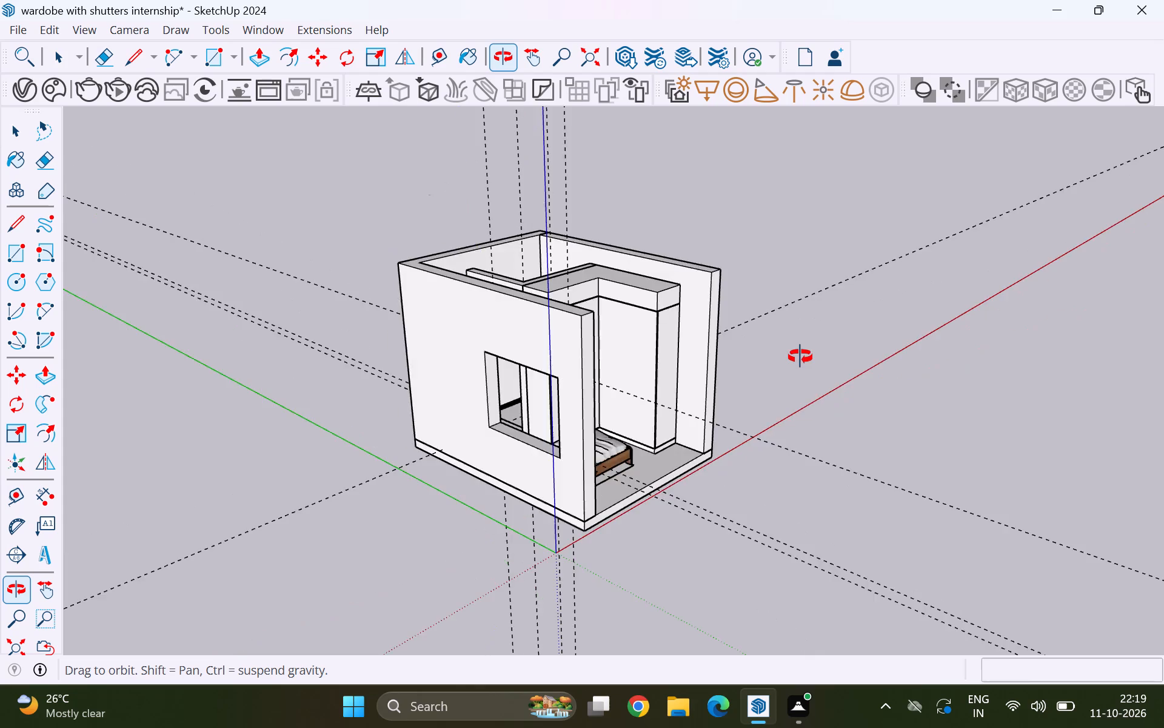
pyautogui.moveTo(800, 357); pyautogui.dragTo(380, 363, button='middle')
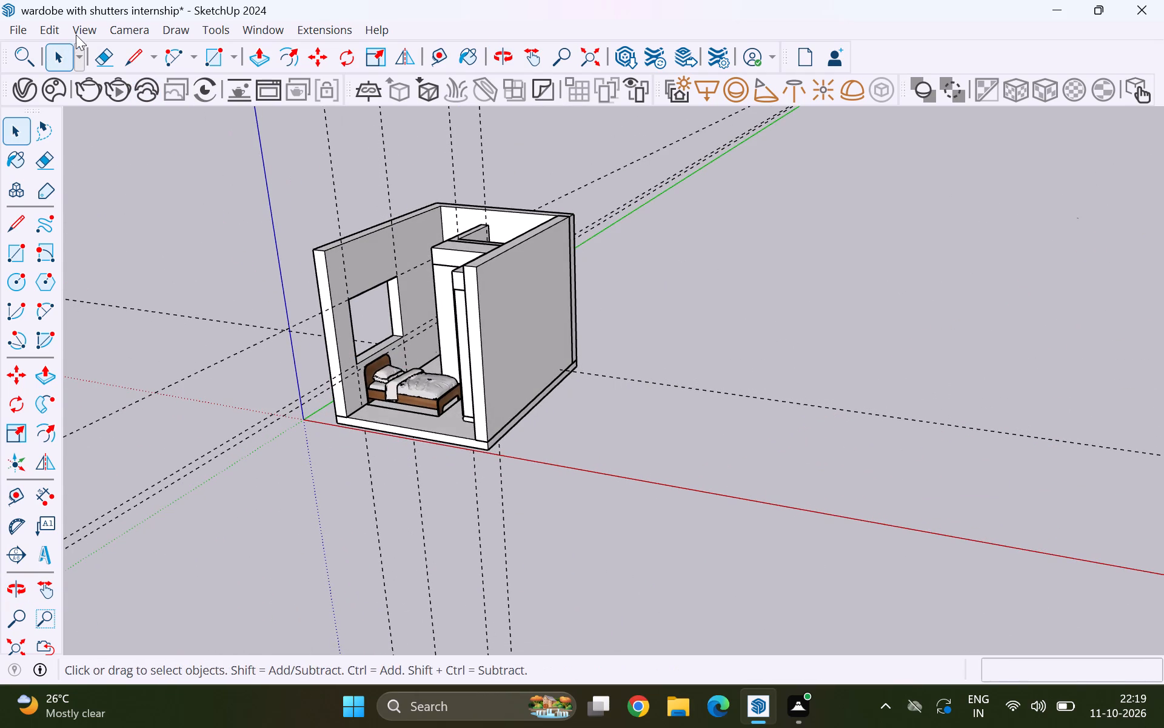
pyautogui.click(81, 32)
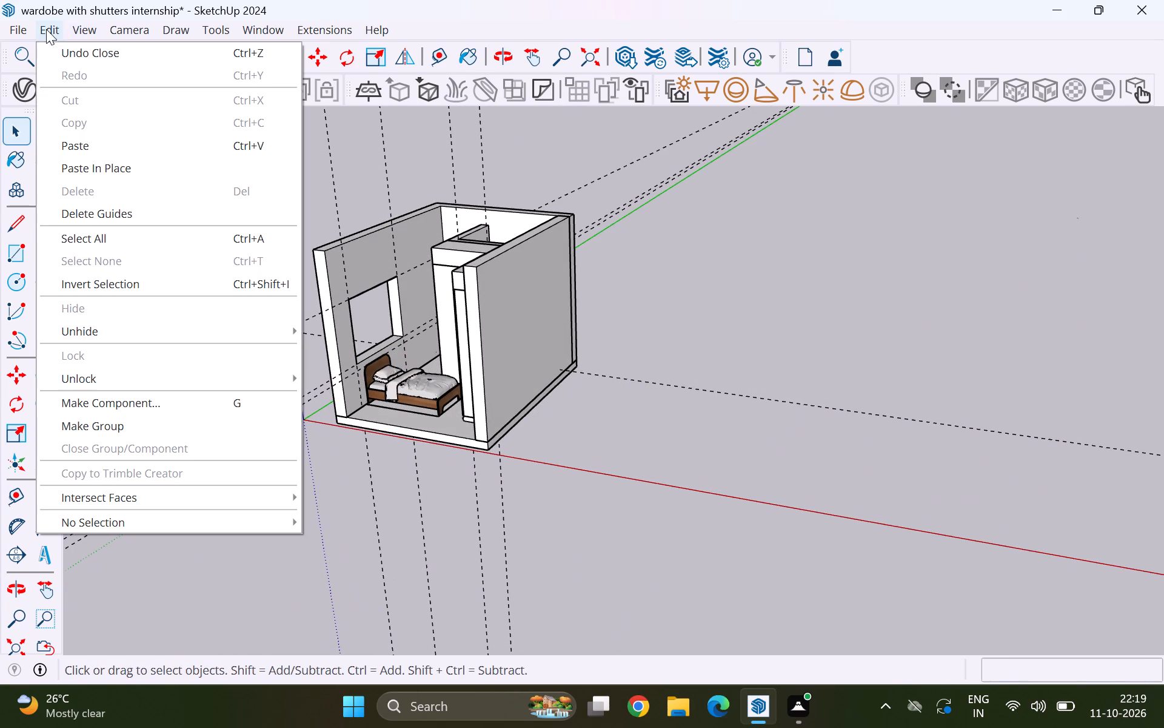
pyautogui.click(117, 208)
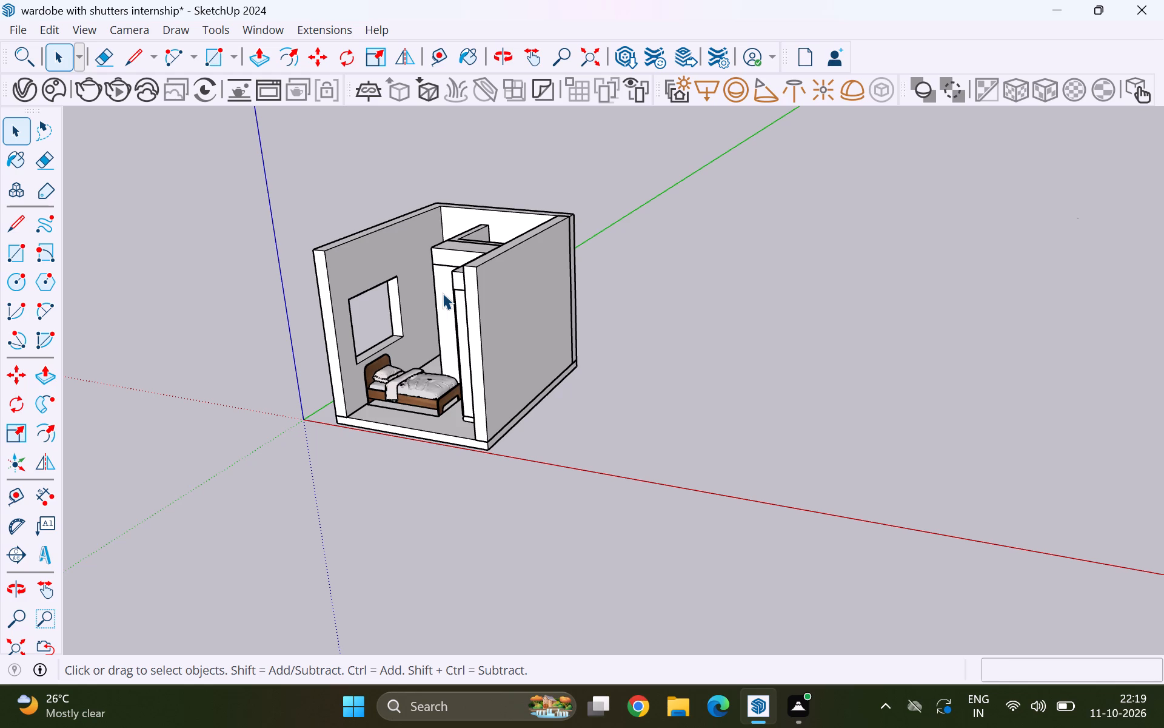
pyautogui.scroll(4, 395, 312)
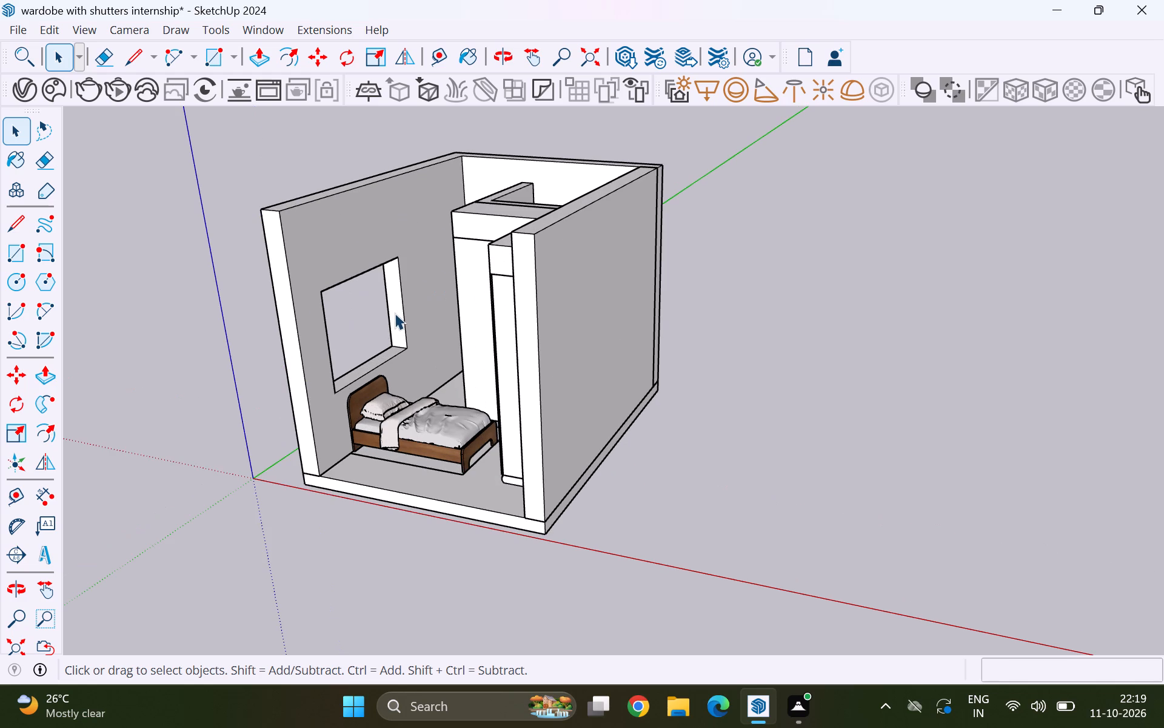
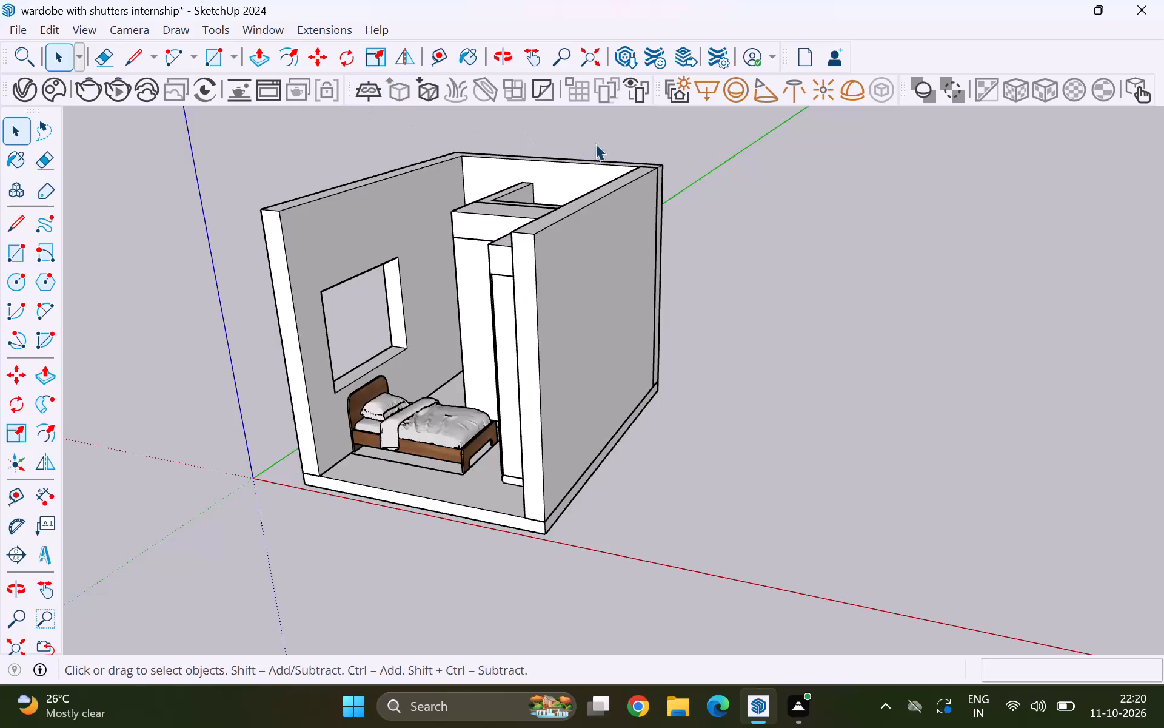
# Examine the room from several sides, focusing on the bed and the window opening above its headboard.
pyautogui.scroll(-4, 683, 354)
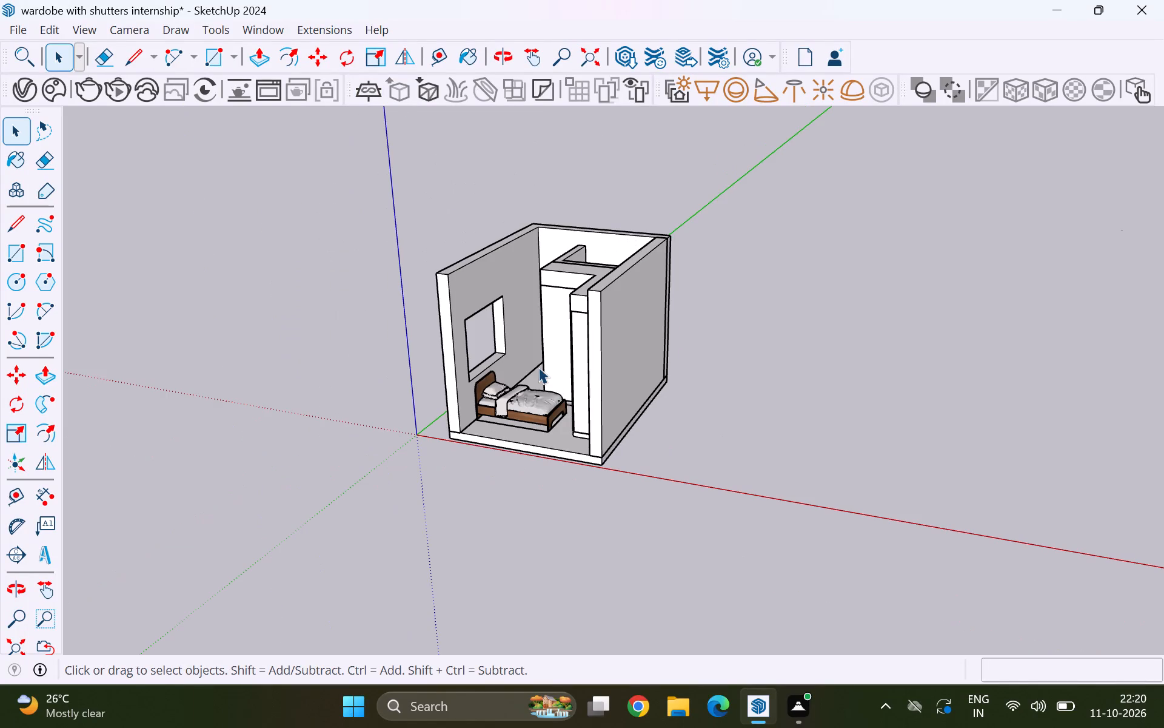
pyautogui.moveTo(549, 369); pyautogui.dragTo(929, 370, button='middle')
pyautogui.scroll(1, 929, 370)
pyautogui.scroll(3, 513, 249)
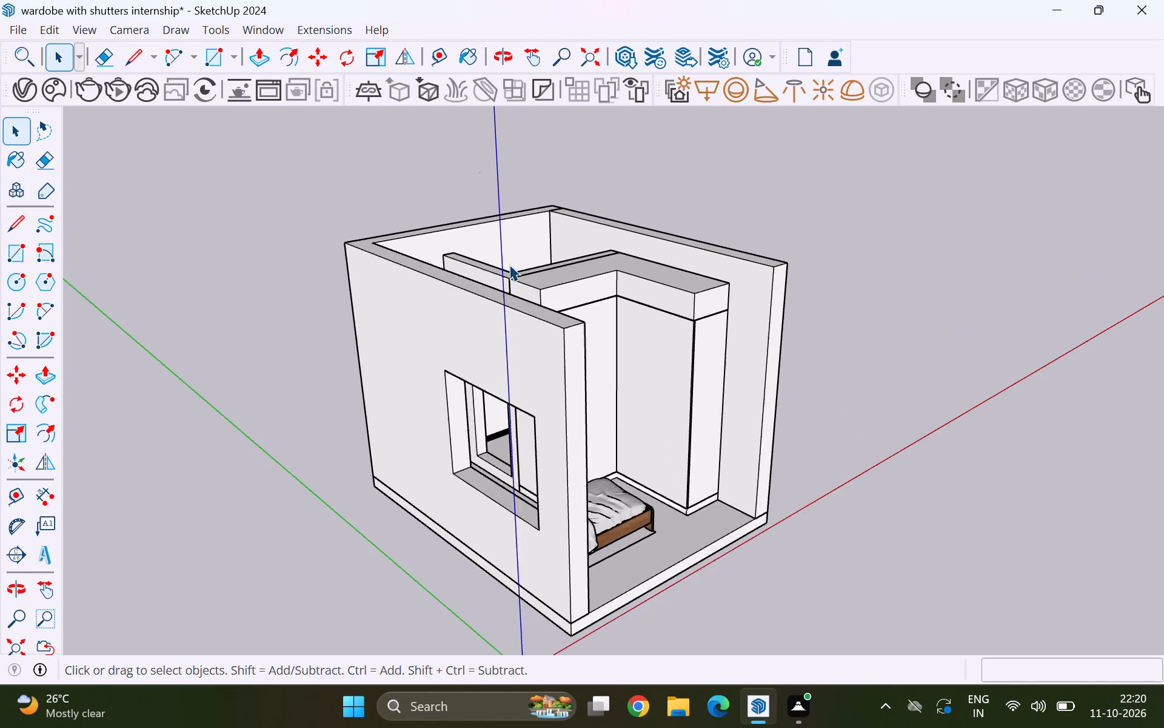
pyautogui.scroll(3, 509, 265)
pyautogui.moveTo(466, 274); pyautogui.dragTo(840, 497, button='middle')
pyautogui.scroll(1, 532, 415)
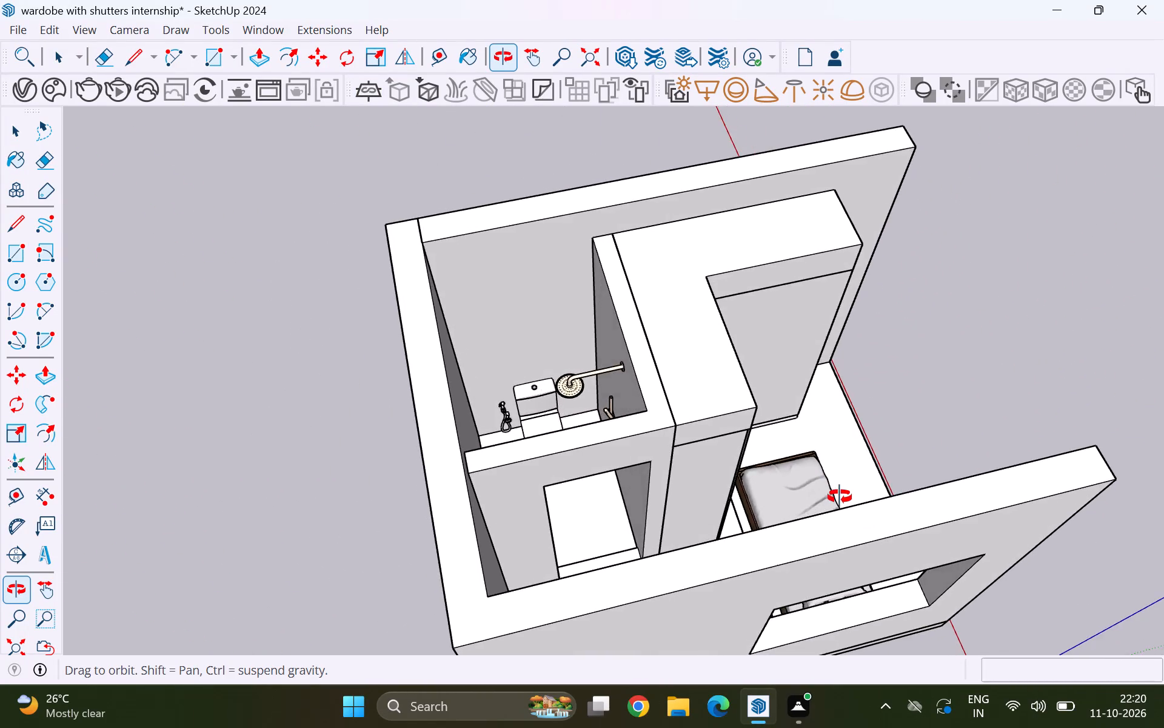
pyautogui.moveTo(840, 497); pyautogui.dragTo(724, 497, button='middle')
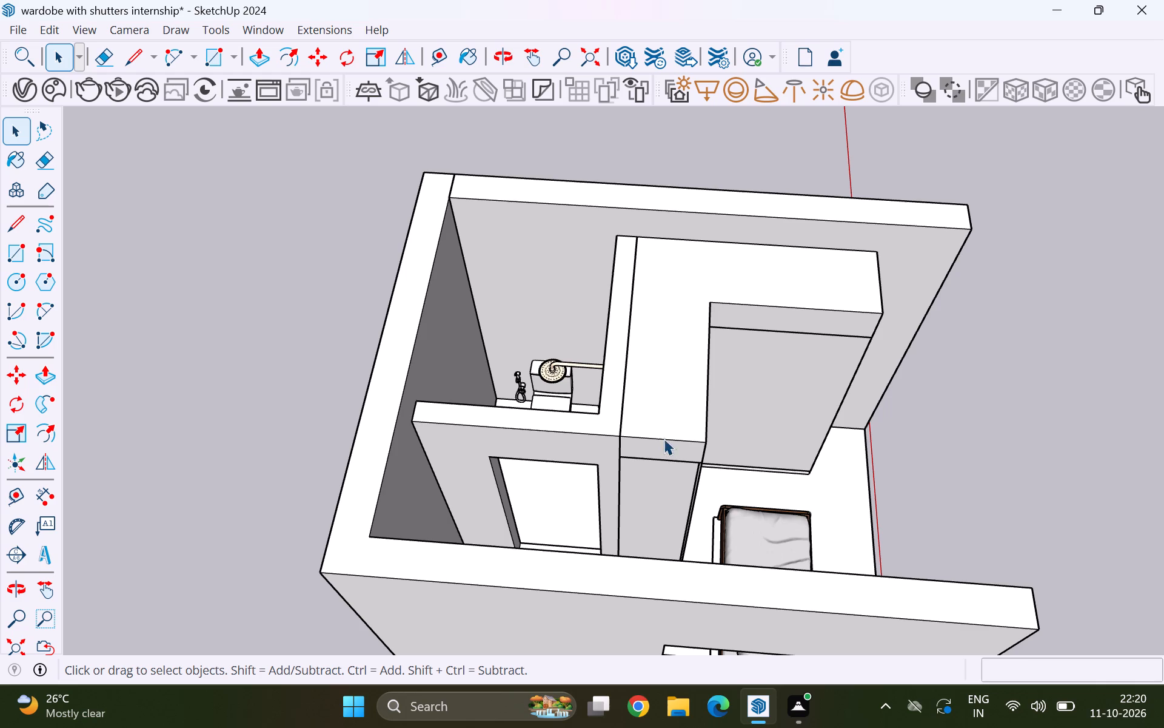
pyautogui.scroll(-3, 573, 372)
pyautogui.moveTo(578, 420); pyautogui.dragTo(198, 292, button='middle')
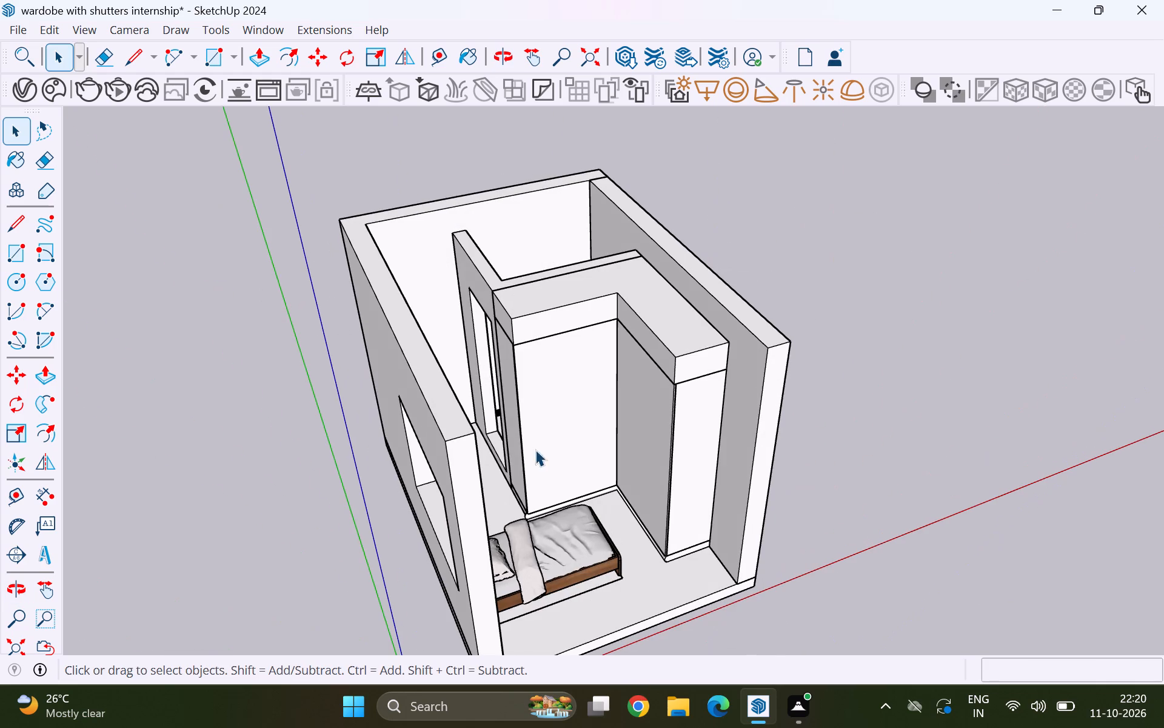
pyautogui.moveTo(535, 521); pyautogui.dragTo(360, 467, button='middle')
pyautogui.scroll(5, 506, 531)
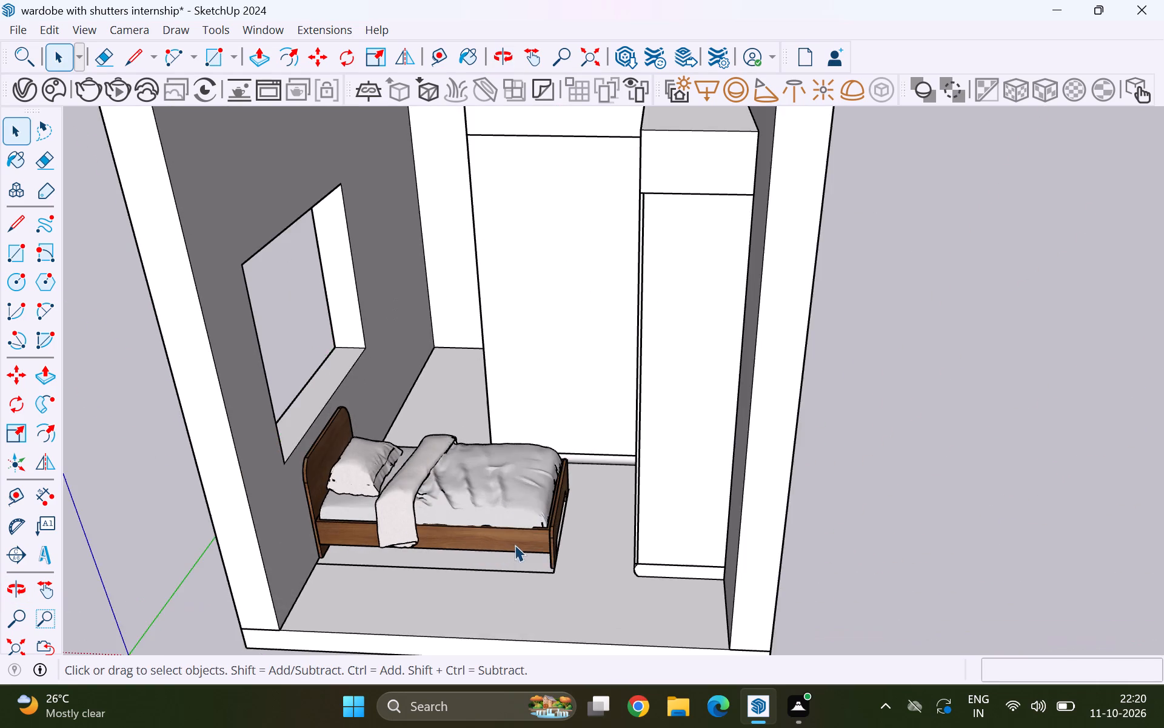
pyautogui.scroll(4, 517, 544)
pyautogui.scroll(-6, 587, 517)
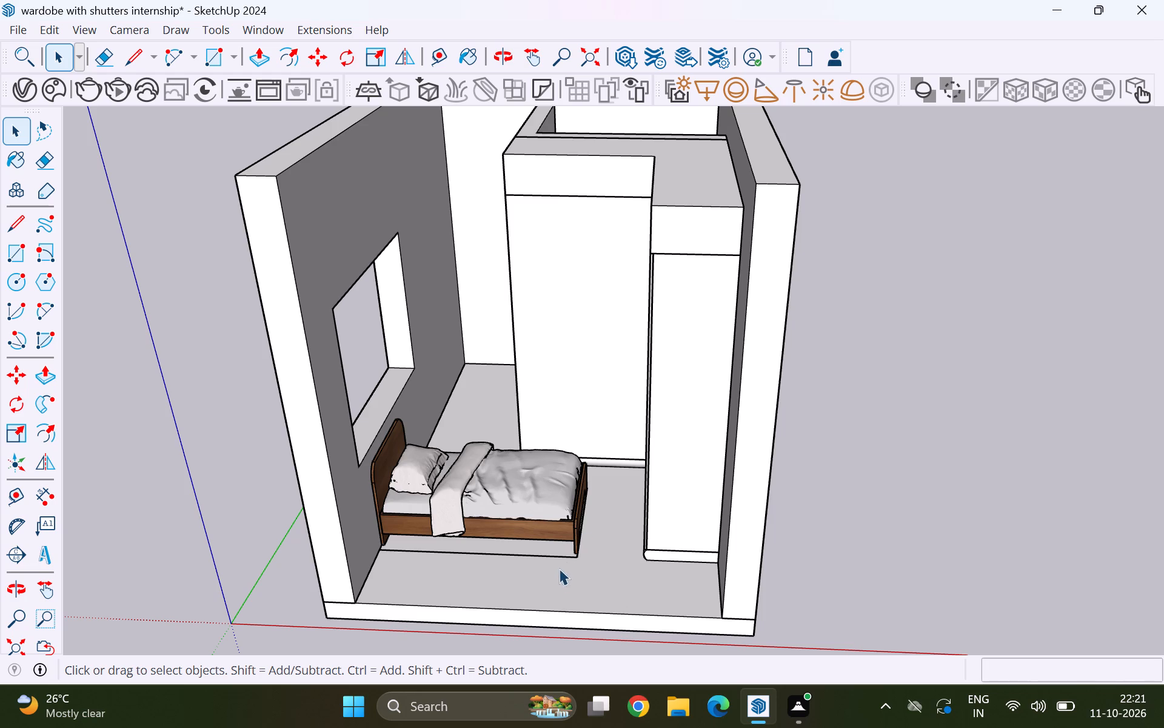
pyautogui.scroll(-3, 606, 308)
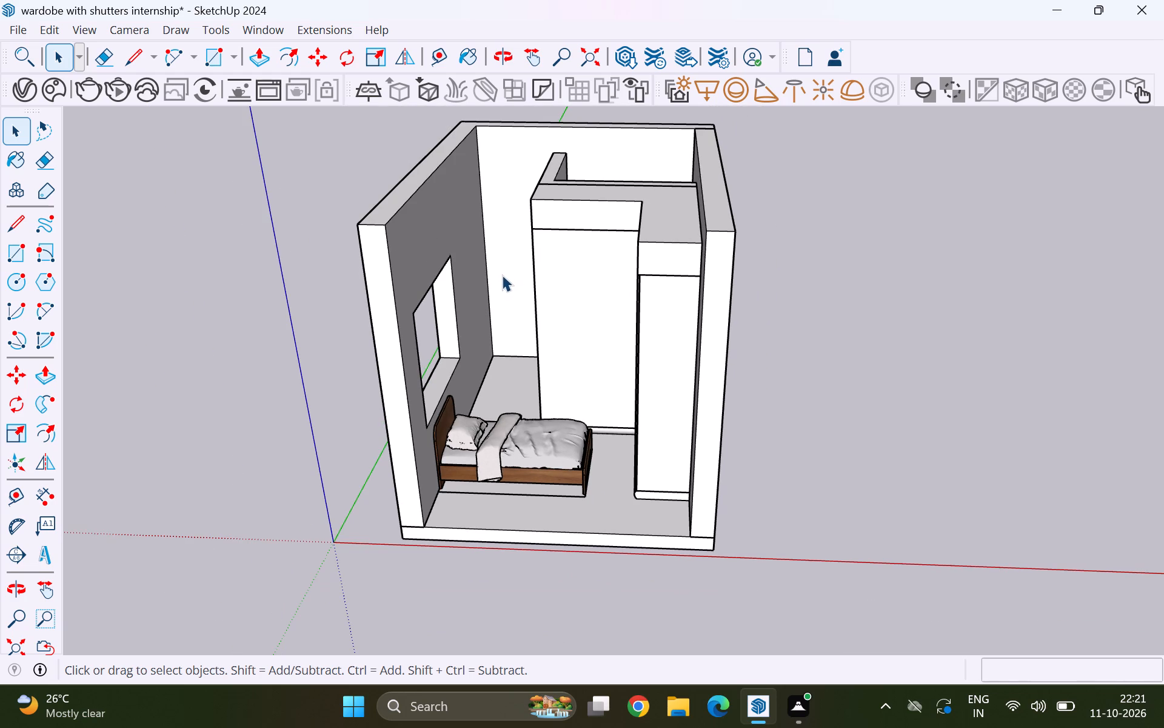
# Inspect the bathroom behind the wardrobe from above, including its toilet, shower fittings and doorway opening.
pyautogui.moveTo(502, 275); pyautogui.dragTo(837, 324, button='middle')
pyautogui.scroll(1, 837, 324)
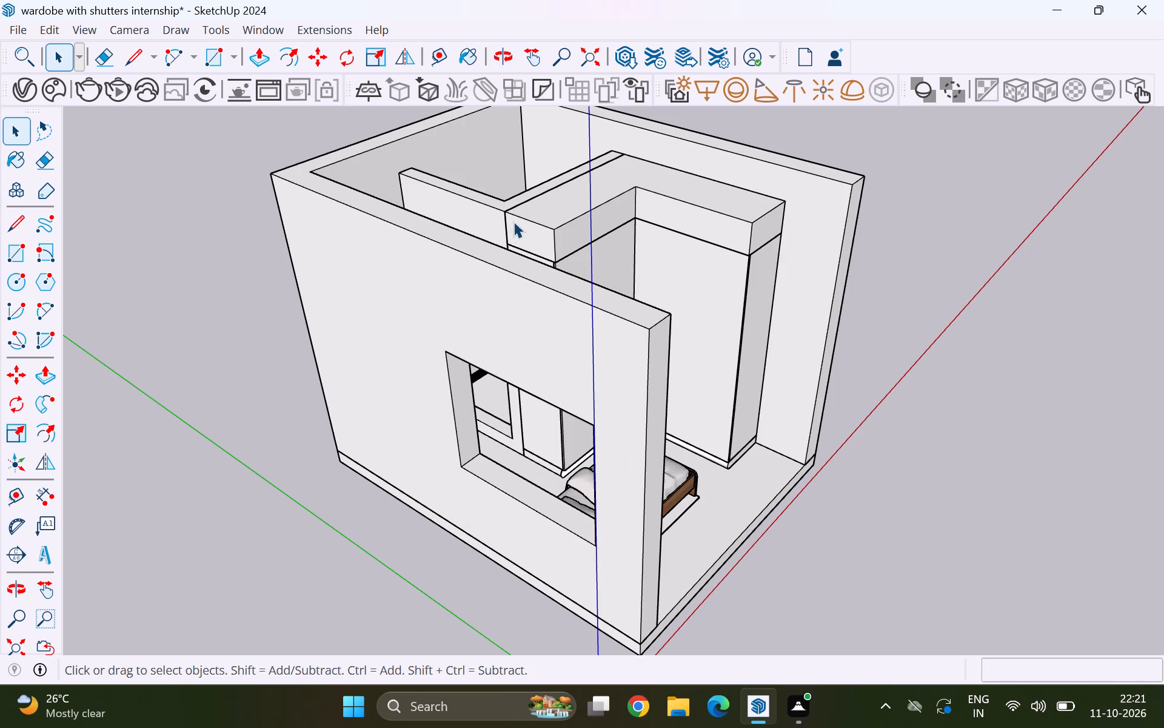
pyautogui.moveTo(515, 222); pyautogui.dragTo(1031, 348, button='middle')
pyautogui.scroll(1, 1030, 349)
pyautogui.scroll(6, 501, 365)
pyautogui.moveTo(464, 391); pyautogui.dragTo(592, 405, button='middle')
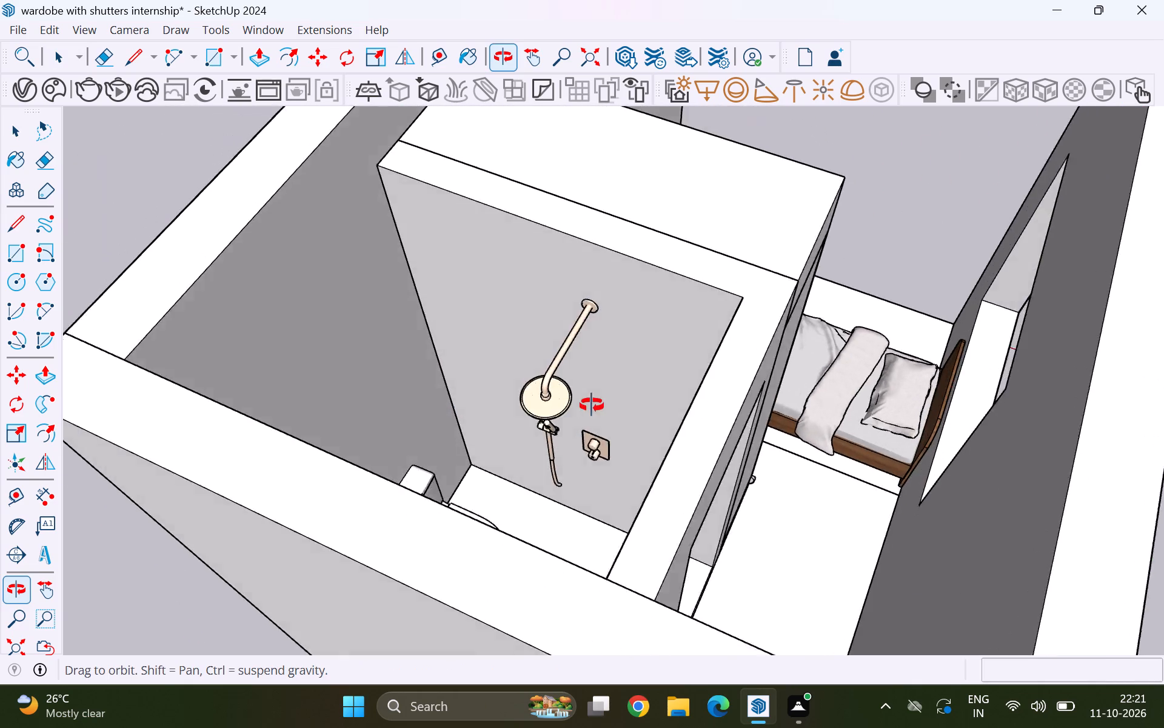
pyautogui.moveTo(592, 405); pyautogui.dragTo(477, 414, button='middle')
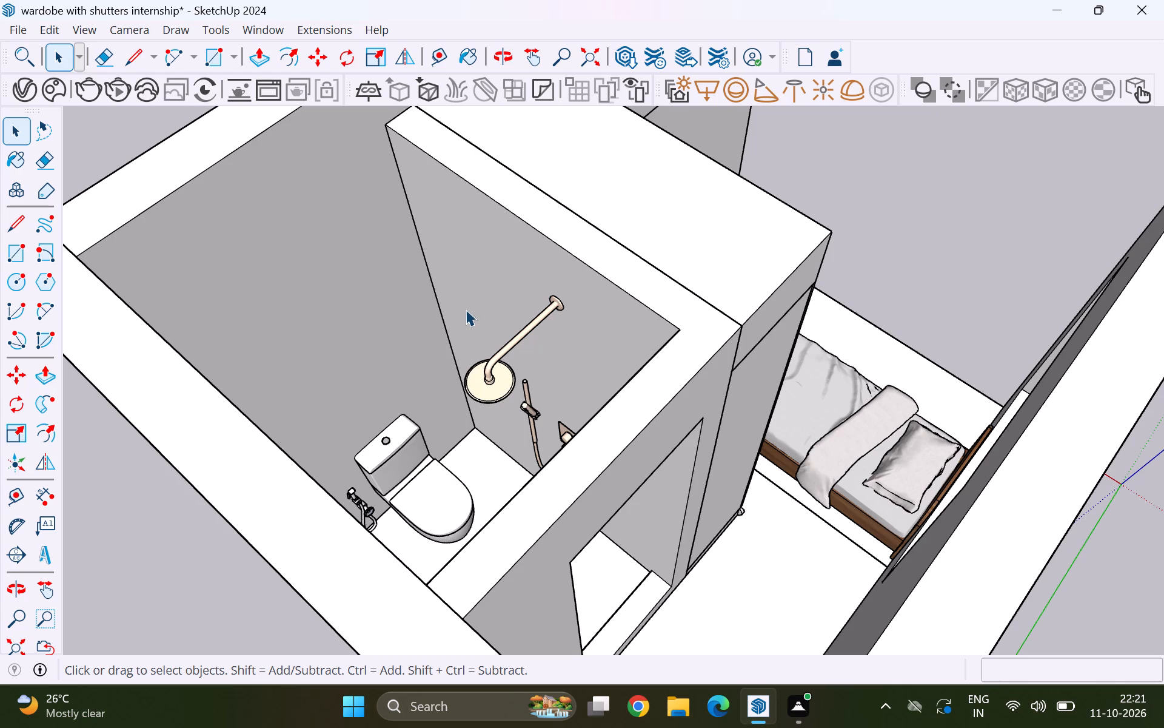
pyautogui.scroll(-9, 429, 274)
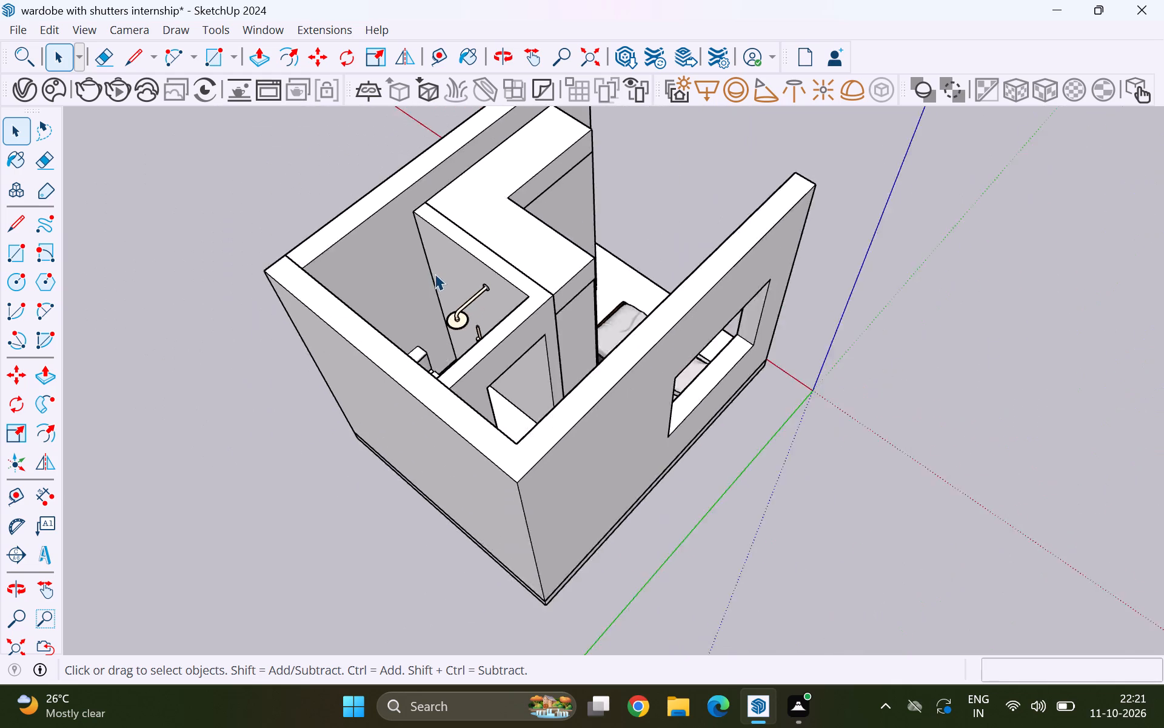
pyautogui.scroll(-4, 435, 274)
pyautogui.moveTo(583, 280); pyautogui.dragTo(285, 277, button='middle')
pyautogui.scroll(3, 503, 207)
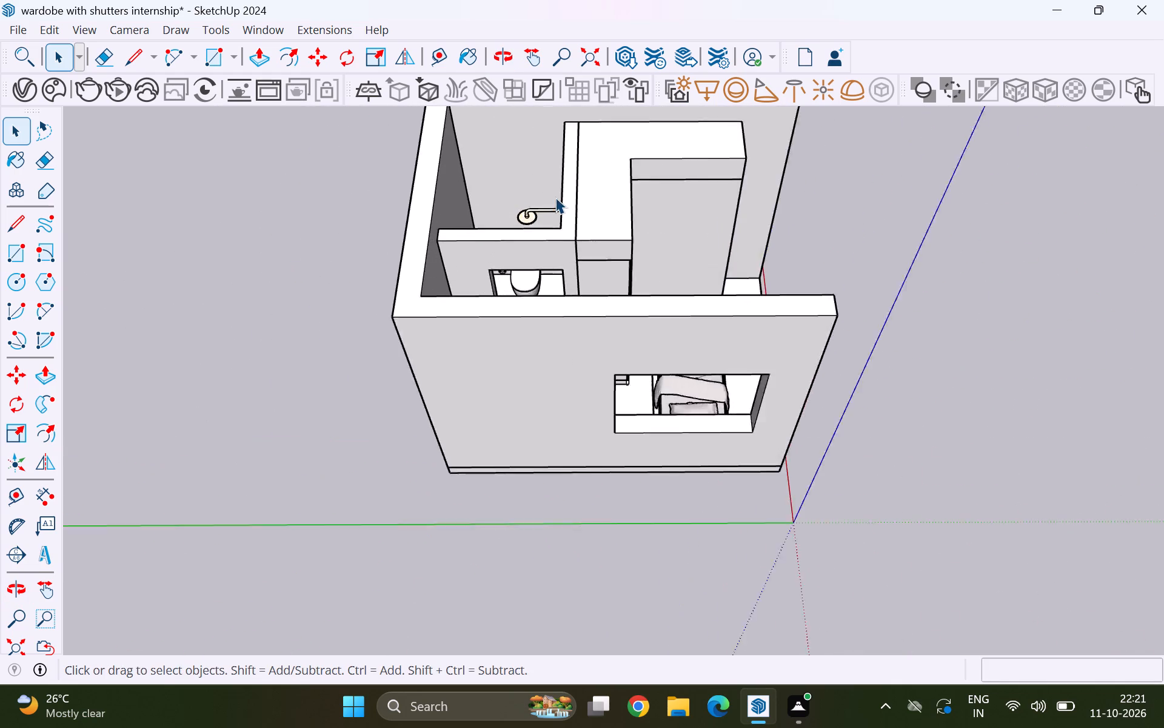
pyautogui.scroll(5, 555, 197)
pyautogui.scroll(1, 493, 241)
pyautogui.moveTo(493, 242); pyautogui.dragTo(747, 176, button='middle')
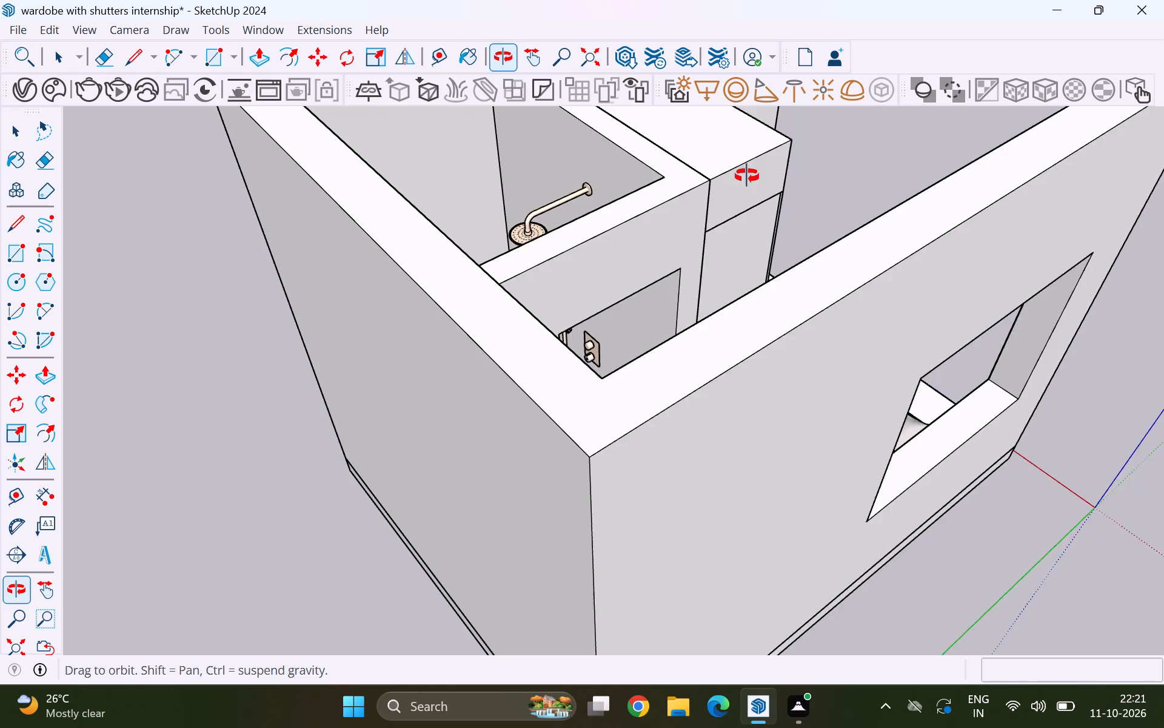
pyautogui.moveTo(747, 176); pyautogui.dragTo(776, 187, button='middle')
pyautogui.scroll(-5, 756, 204)
pyautogui.scroll(-3, 744, 254)
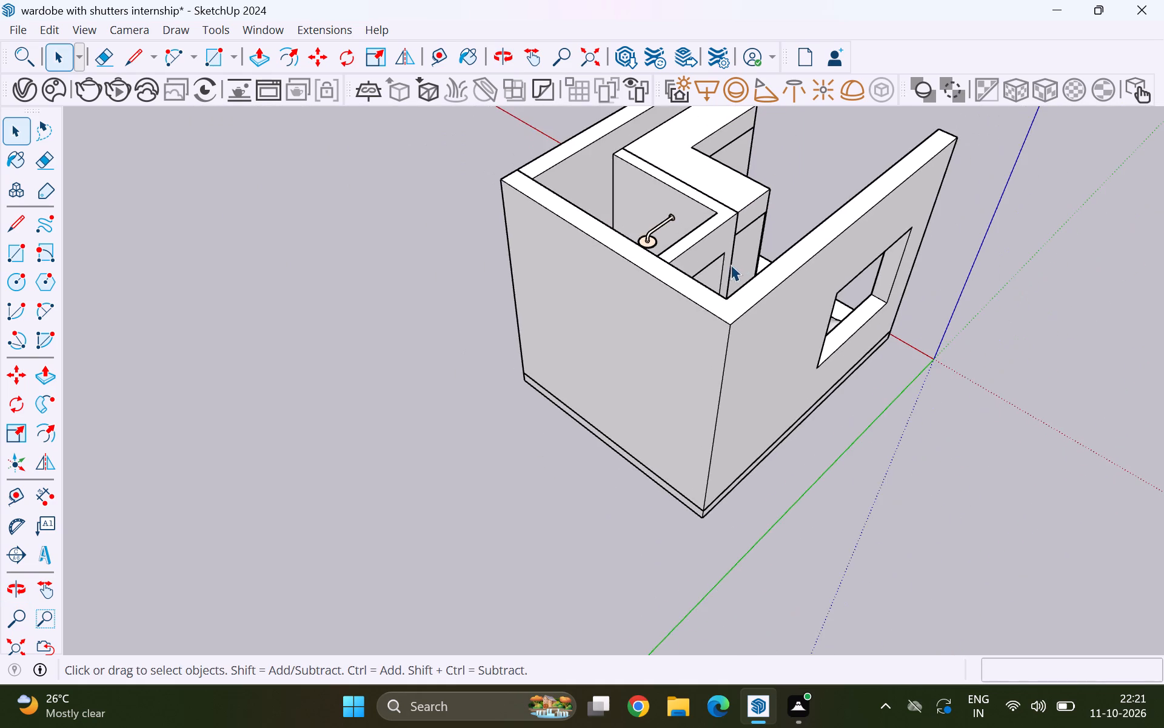
pyautogui.scroll(-4, 729, 266)
pyautogui.moveTo(738, 285); pyautogui.dragTo(560, 246, button='middle')
pyautogui.scroll(5, 720, 222)
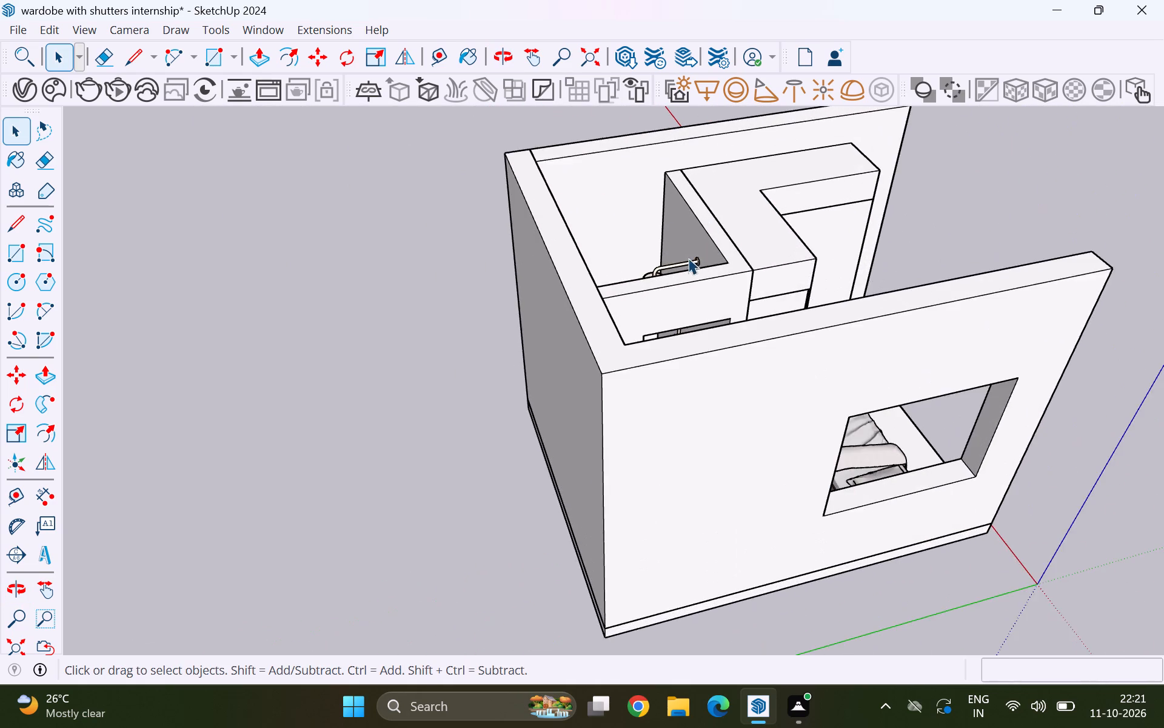
pyautogui.scroll(12, 688, 258)
pyautogui.scroll(-5, 698, 252)
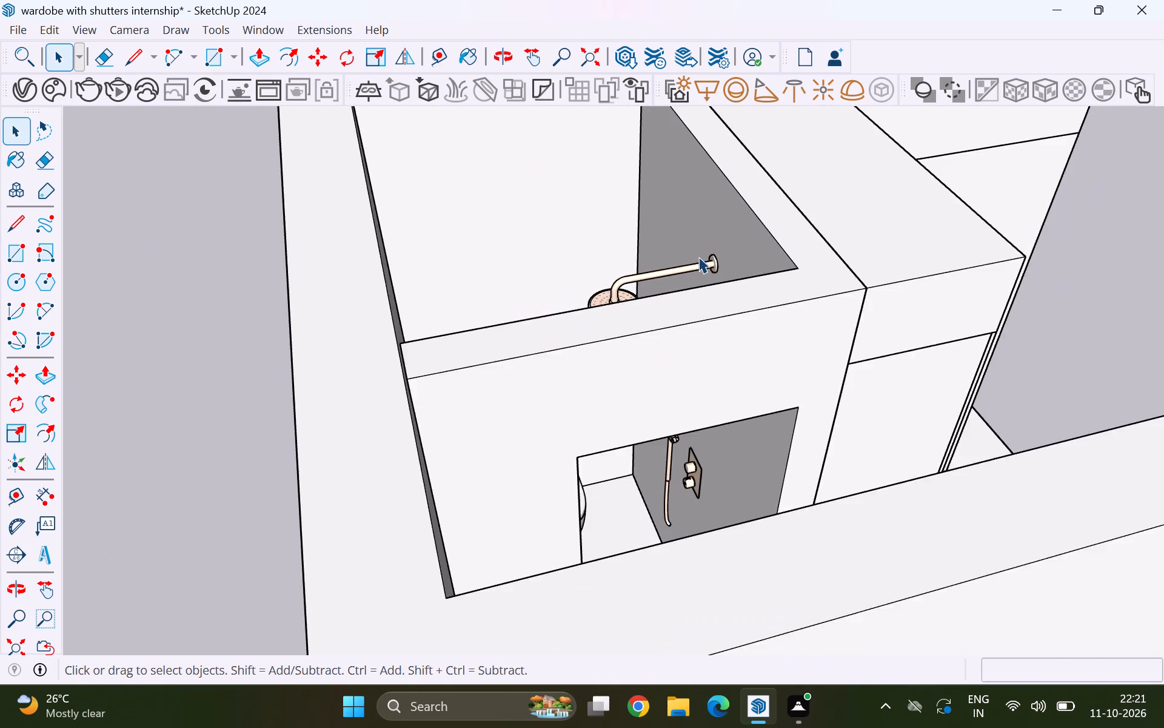
pyautogui.scroll(-9, 698, 257)
pyautogui.scroll(-8, 617, 244)
# Examine the bed's placement and the floor space between it and the L-shaped wardrobe.
pyautogui.moveTo(815, 248); pyautogui.dragTo(127, 251, button='middle')
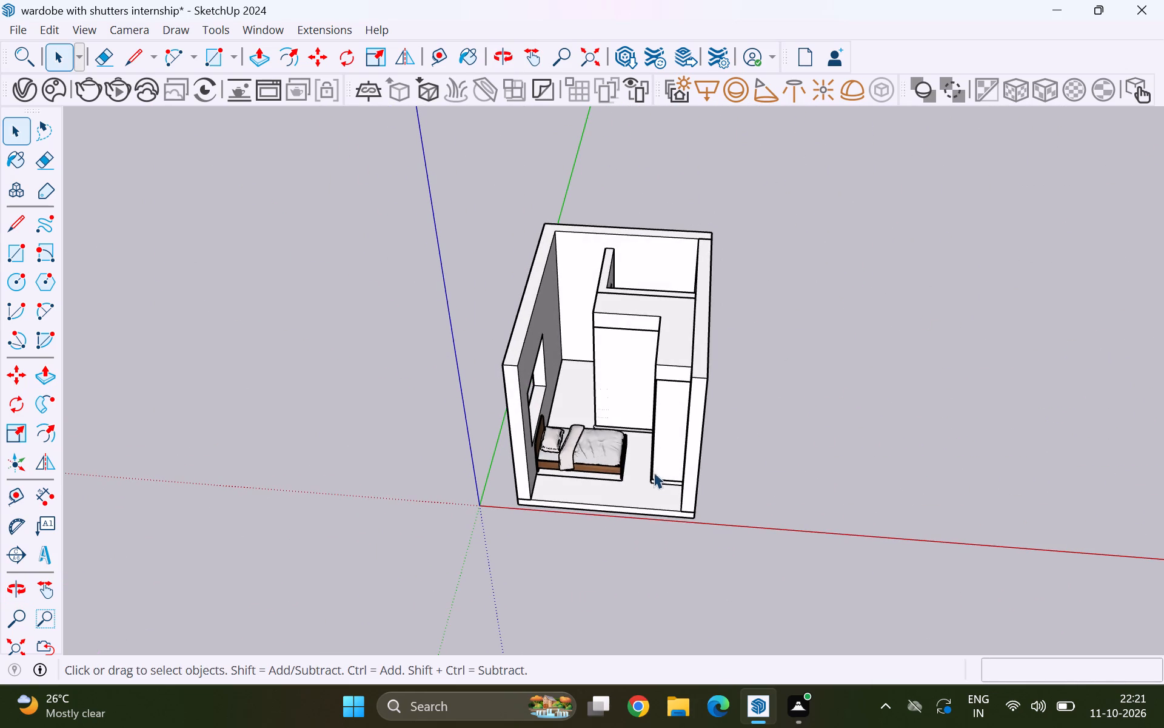
pyautogui.scroll(11, 641, 470)
pyautogui.scroll(2, 589, 471)
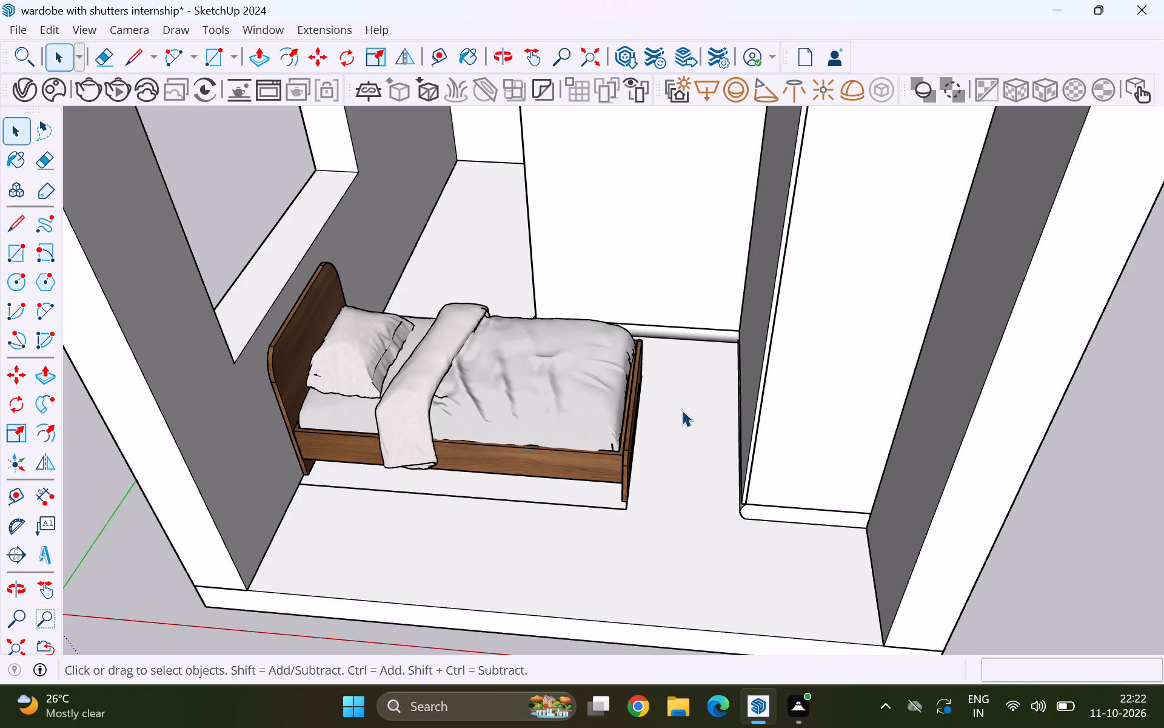
pyautogui.scroll(-8, 686, 392)
pyautogui.moveTo(656, 426); pyautogui.dragTo(684, 407, button='middle')
pyautogui.scroll(1, 656, 426)
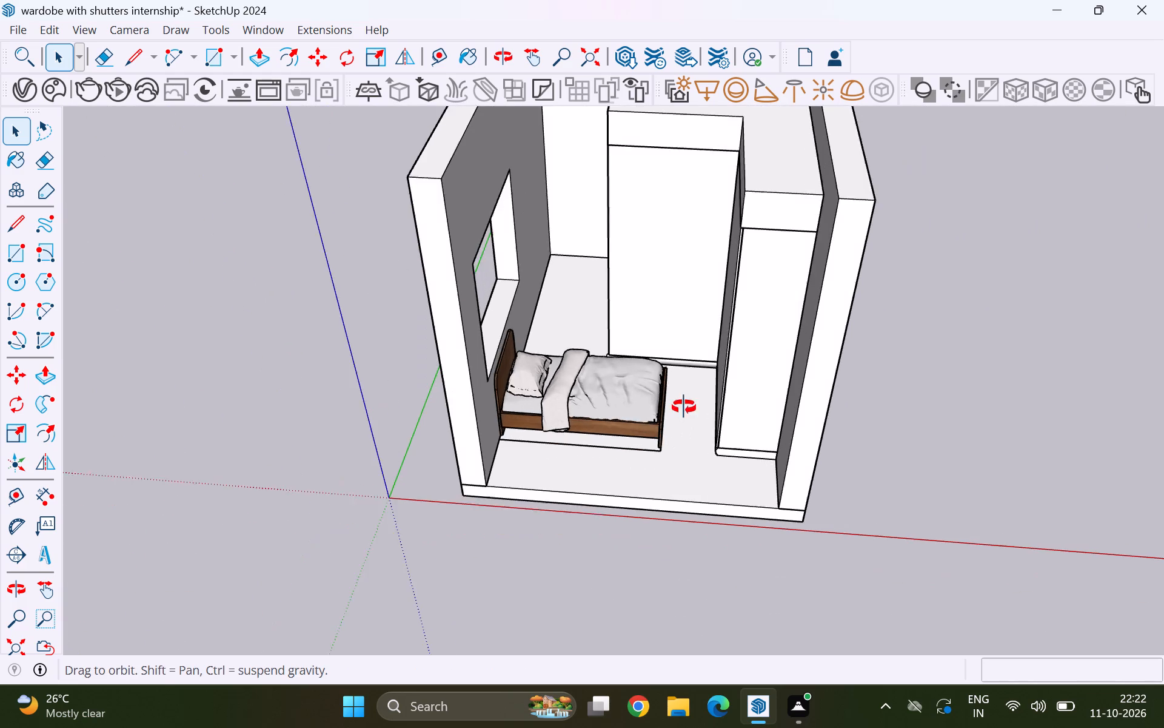
# Hide the two large shutters covering the adjoining sides of the L-shaped wardrobe.
pyautogui.moveTo(684, 407); pyautogui.dragTo(750, 356, button='middle')
pyautogui.scroll(-7, 751, 368)
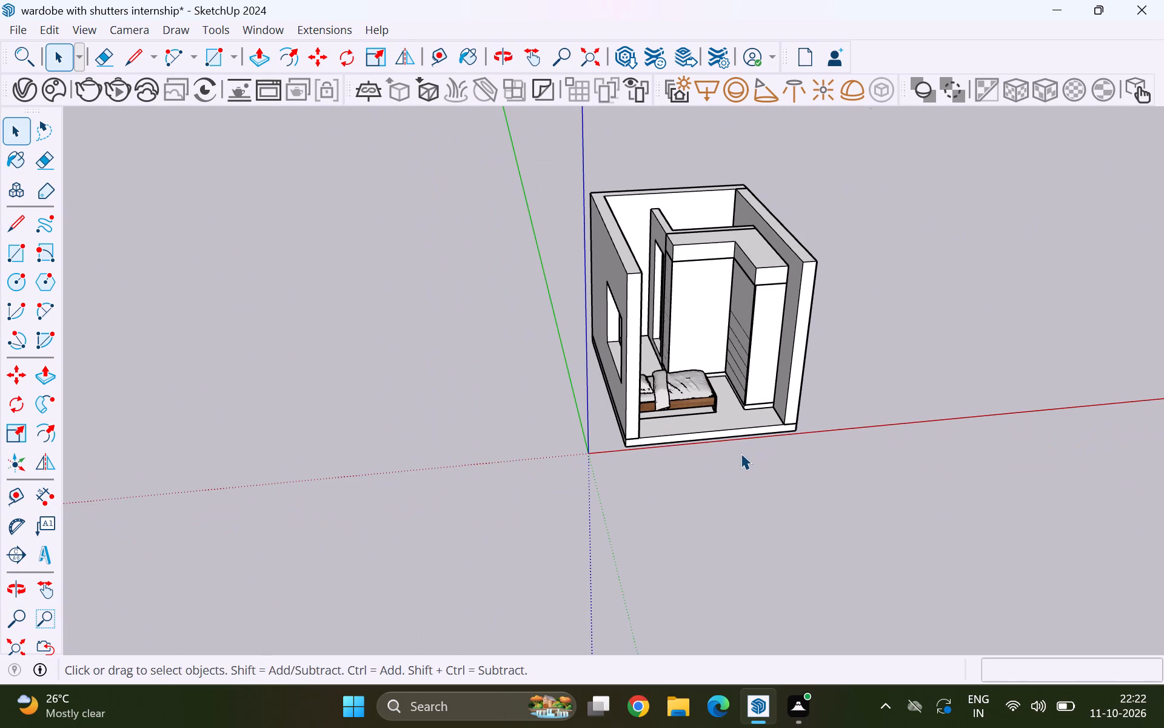
pyautogui.moveTo(732, 414); pyautogui.dragTo(758, 332, button='middle')
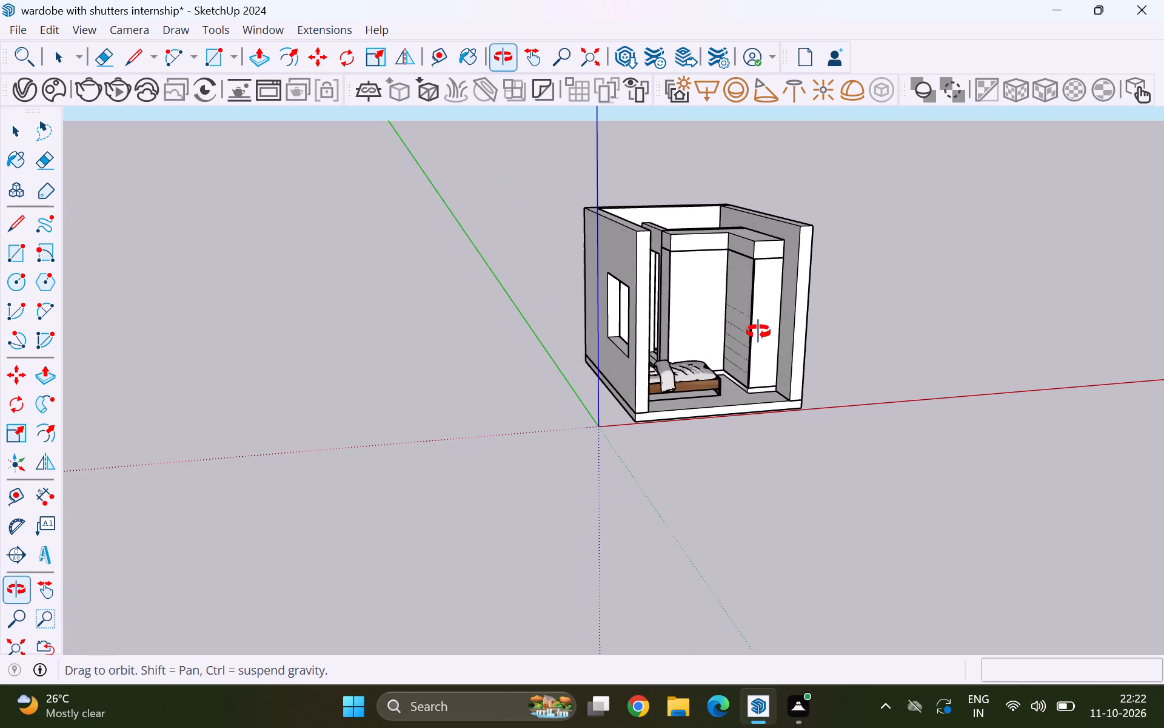
pyautogui.moveTo(758, 332); pyautogui.dragTo(778, 342, button='middle')
pyautogui.scroll(9, 726, 302)
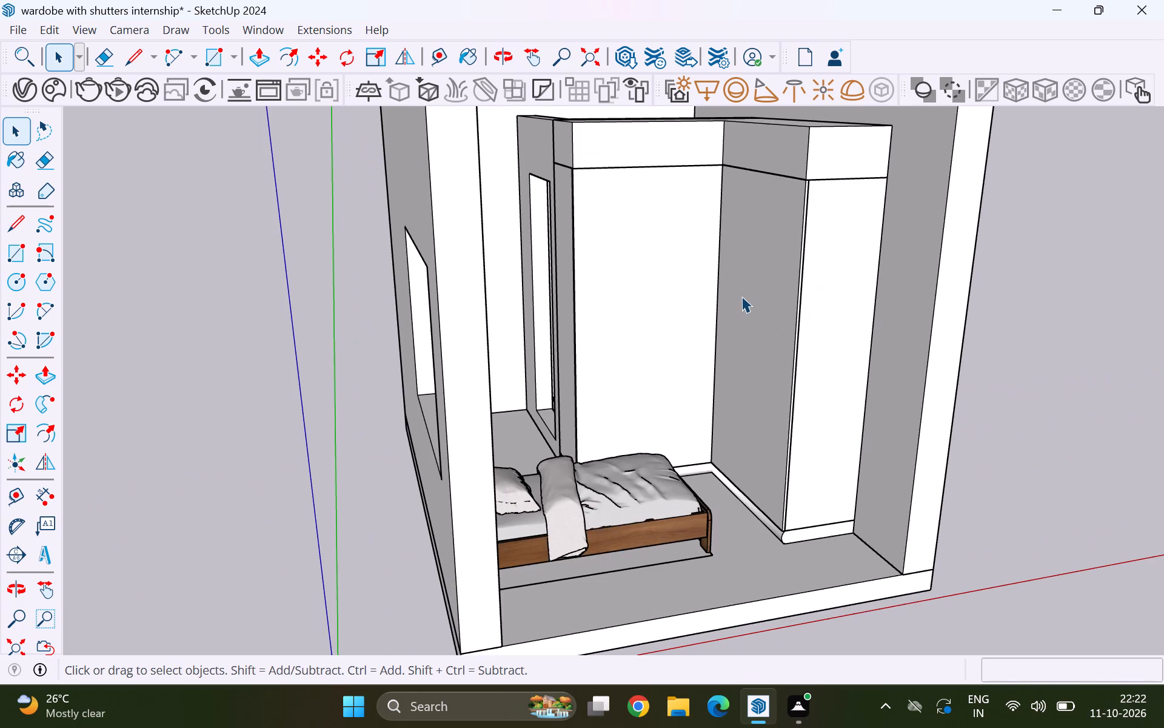
pyautogui.click(754, 298)
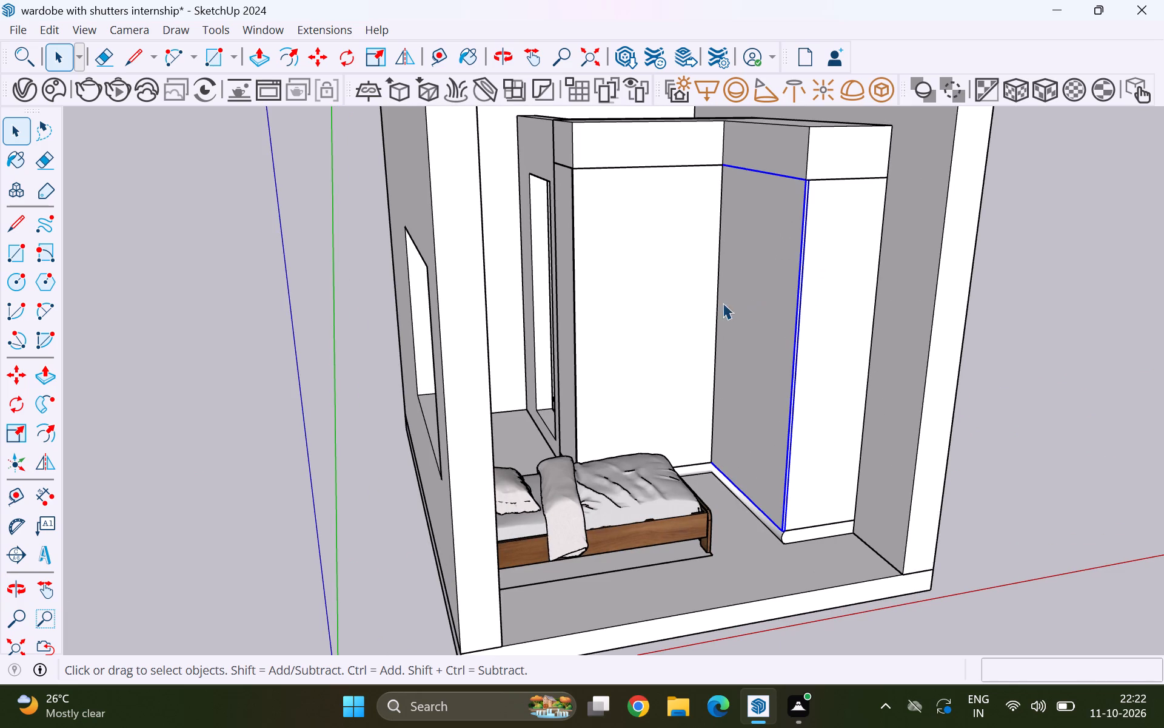
pyautogui.keyDown('shift'); pyautogui.click(687, 291); pyautogui.keyUp('shift')
pyautogui.rightClick(687, 291)
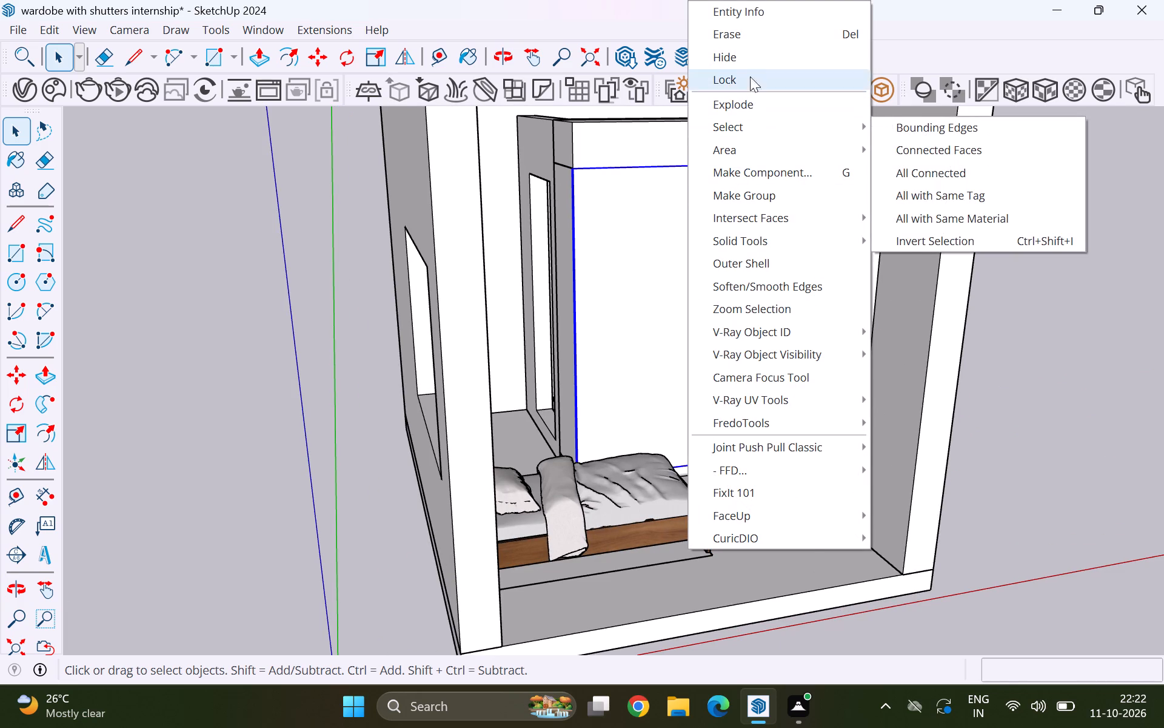
pyautogui.click(751, 62)
# Inspect the open wardrobe's shelves, lower compartments and base skirting beside the foot of the bed.
pyautogui.moveTo(787, 361); pyautogui.dragTo(628, 364, button='middle')
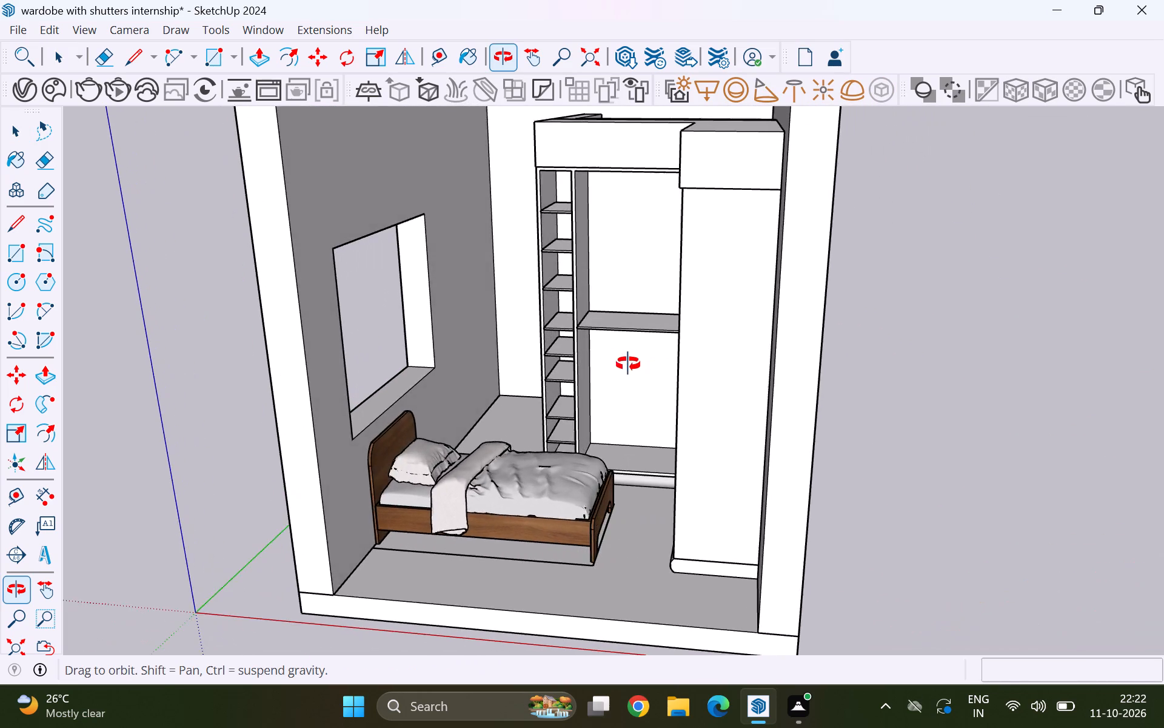
pyautogui.moveTo(628, 364); pyautogui.dragTo(709, 369, button='middle')
pyautogui.middleClick(709, 369)
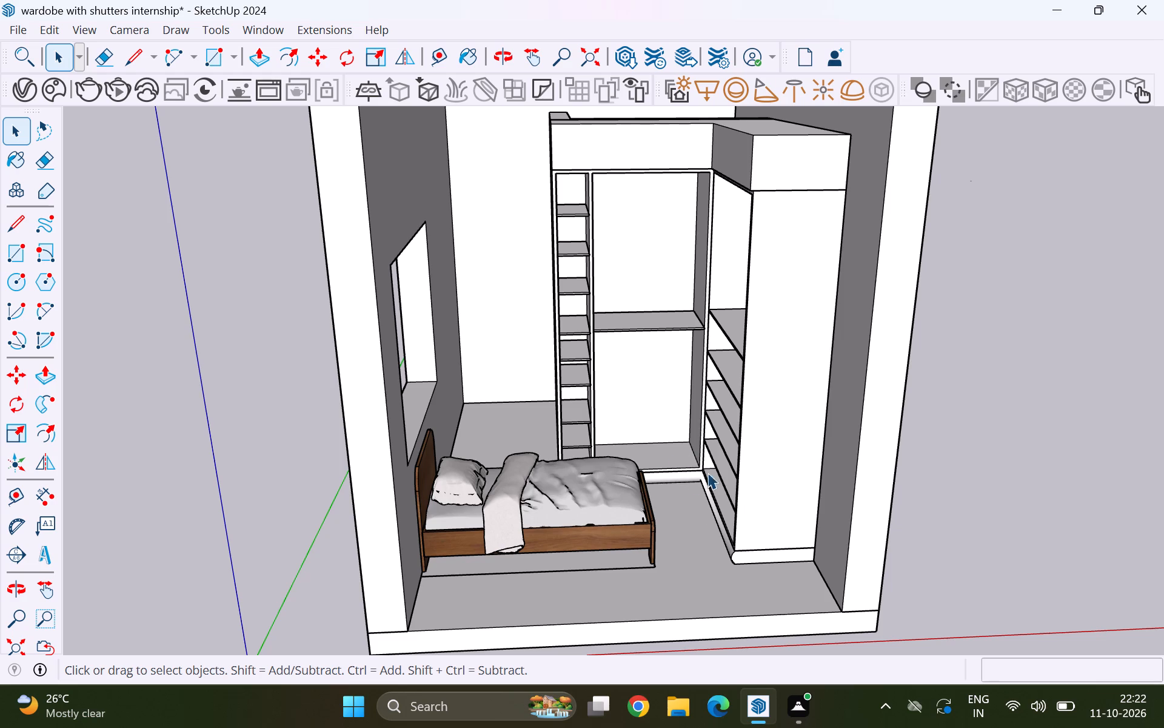
pyautogui.scroll(1, 662, 457)
pyautogui.moveTo(662, 457); pyautogui.dragTo(665, 541, button='middle')
pyautogui.scroll(14, 682, 477)
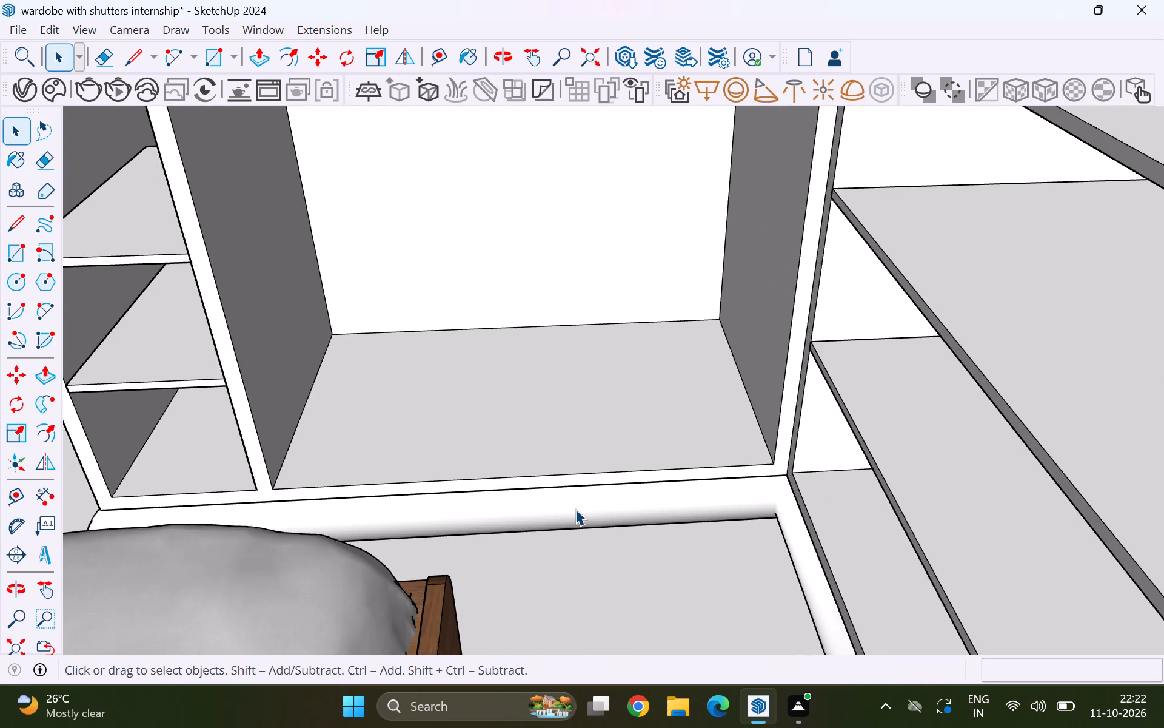
pyautogui.moveTo(574, 505); pyautogui.dragTo(872, 439, button='middle')
pyautogui.scroll(1, 730, 468)
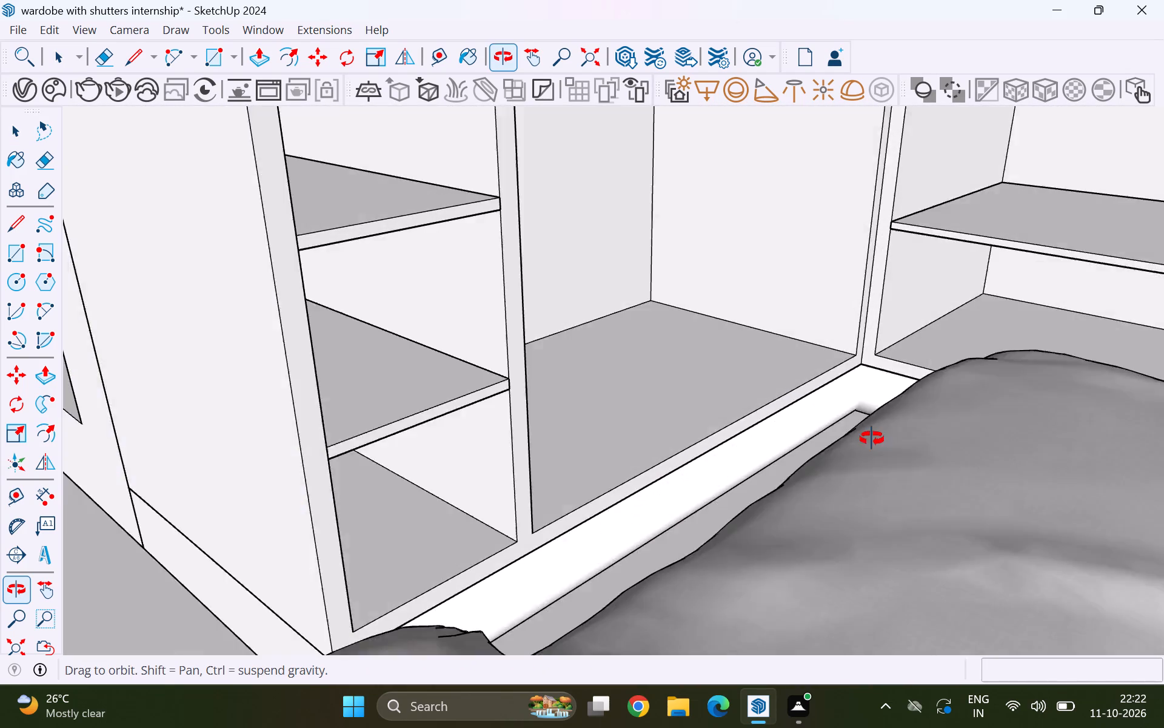
pyautogui.moveTo(872, 439); pyautogui.dragTo(495, 457, button='middle')
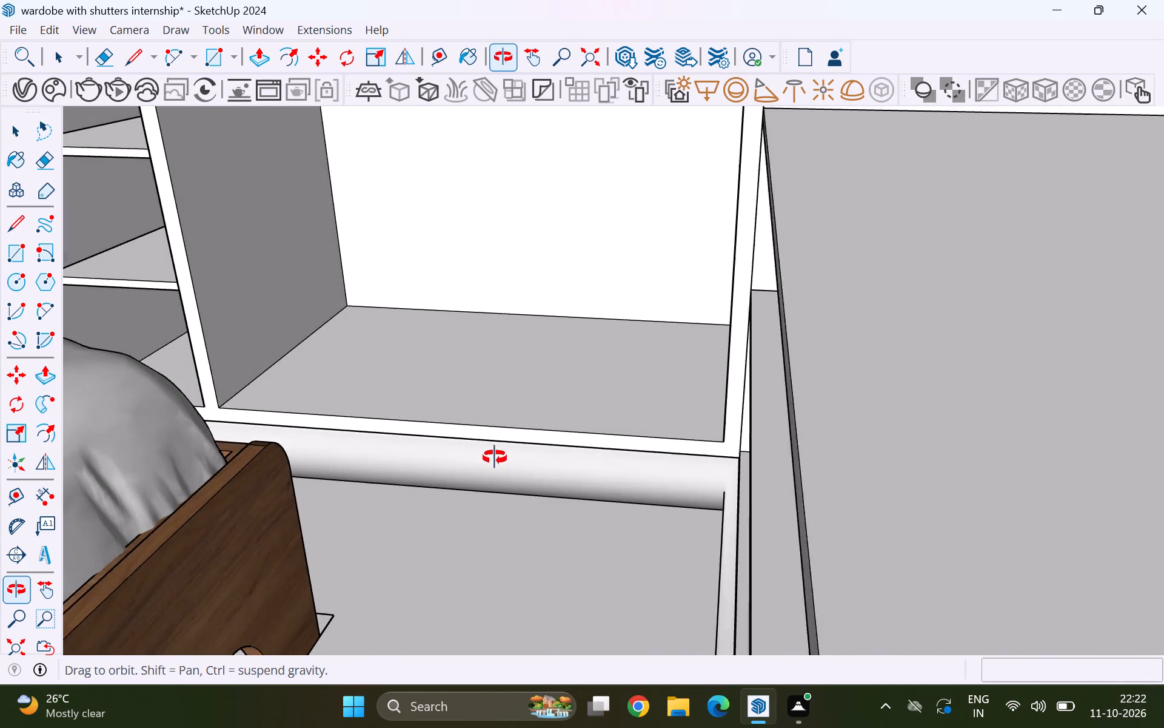
pyautogui.moveTo(495, 457); pyautogui.dragTo(596, 439, button='middle')
pyautogui.scroll(-17, 625, 387)
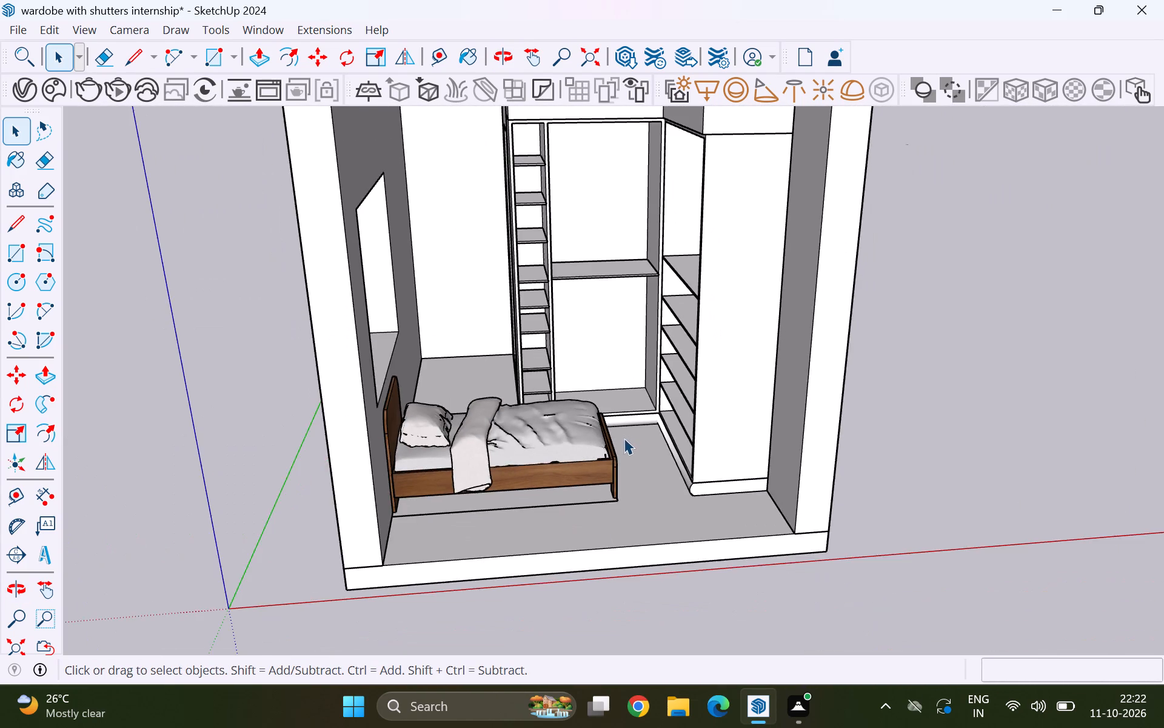
pyautogui.scroll(-3, 629, 428)
pyautogui.scroll(1, 641, 485)
pyautogui.middleClick(594, 493)
pyautogui.scroll(1, 591, 494)
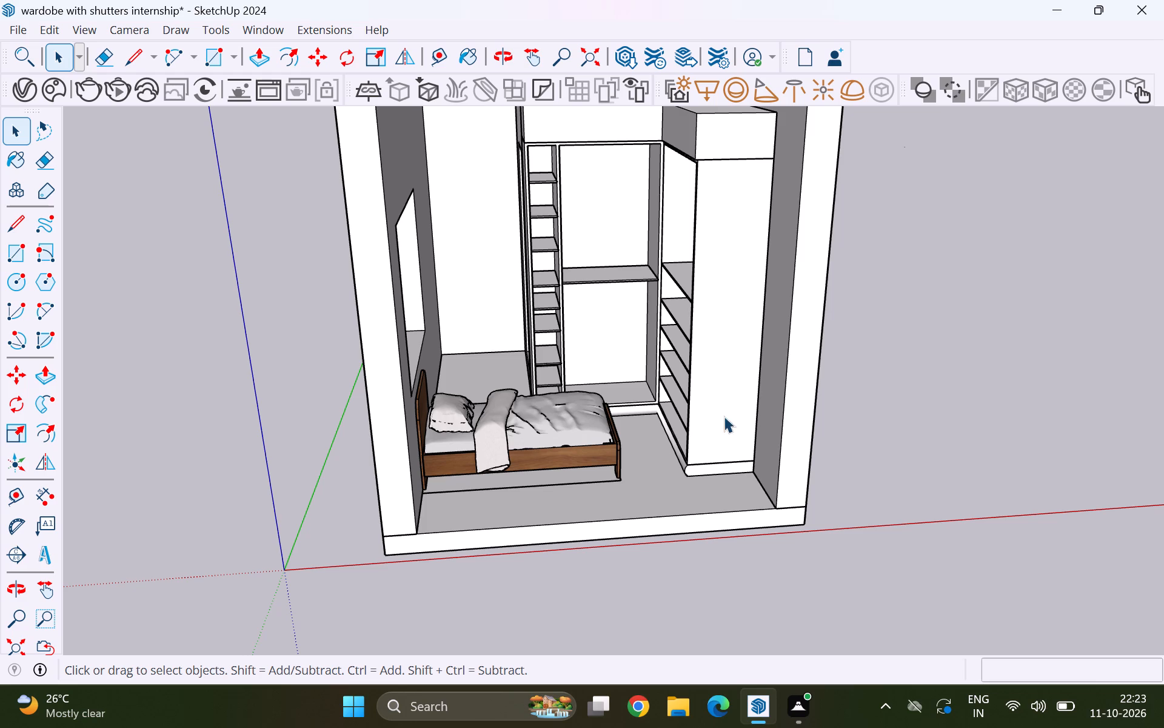
# Open the L-shaped overhead loft for editing and offset its front face above the narrow shelf column inward by 1".
pyautogui.scroll(-7, 744, 452)
pyautogui.moveTo(669, 404); pyautogui.dragTo(680, 384, button='middle')
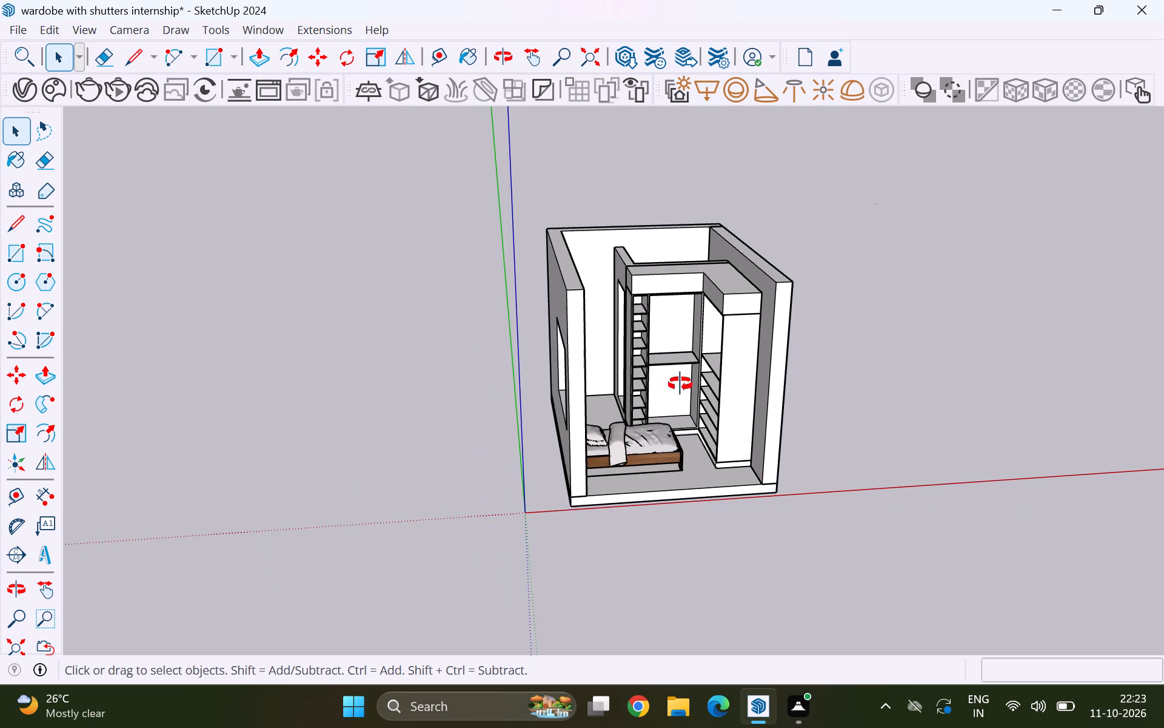
pyautogui.moveTo(680, 384); pyautogui.dragTo(661, 313, button='middle')
pyautogui.scroll(11, 667, 289)
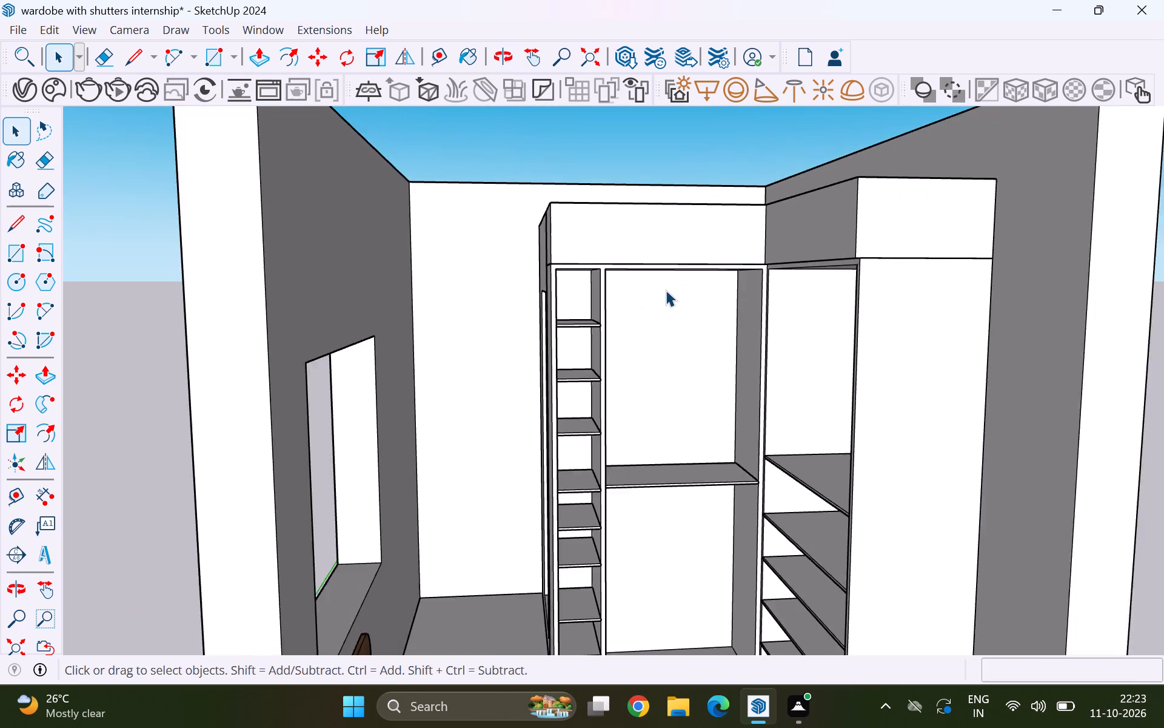
pyautogui.scroll(3, 666, 290)
pyautogui.moveTo(681, 334); pyautogui.dragTo(696, 286, button='middle')
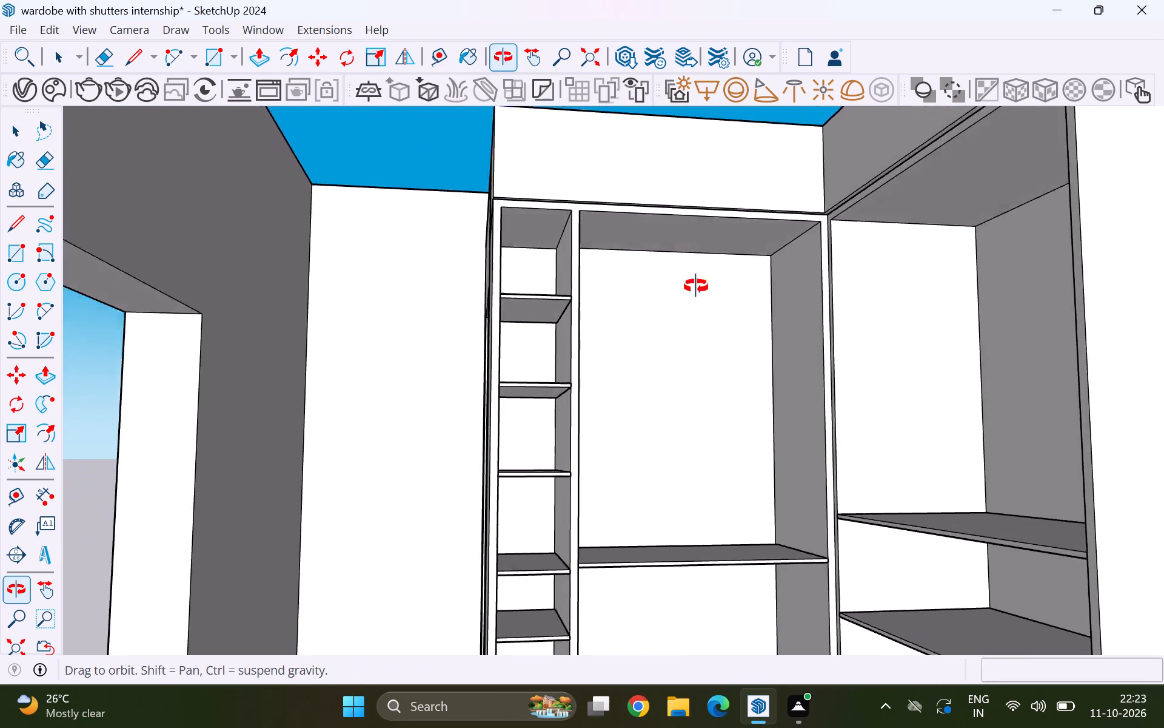
pyautogui.moveTo(696, 286); pyautogui.dragTo(683, 379, button='middle')
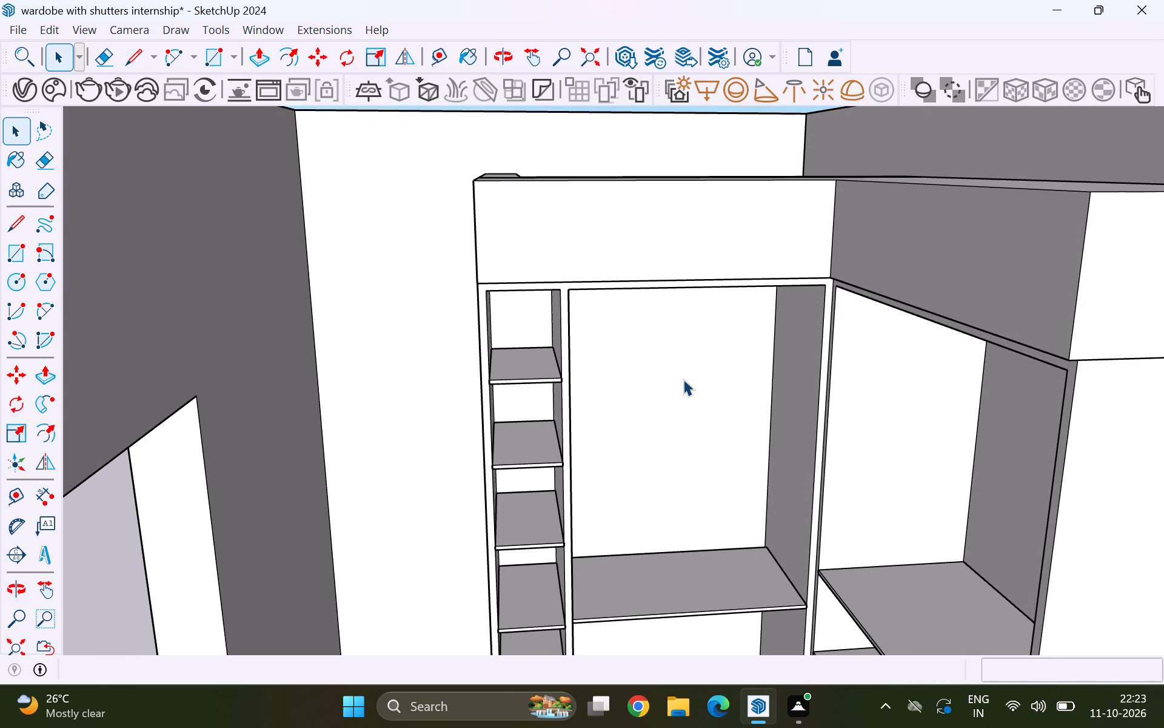
pyautogui.moveTo(667, 385); pyautogui.dragTo(741, 404, button='middle')
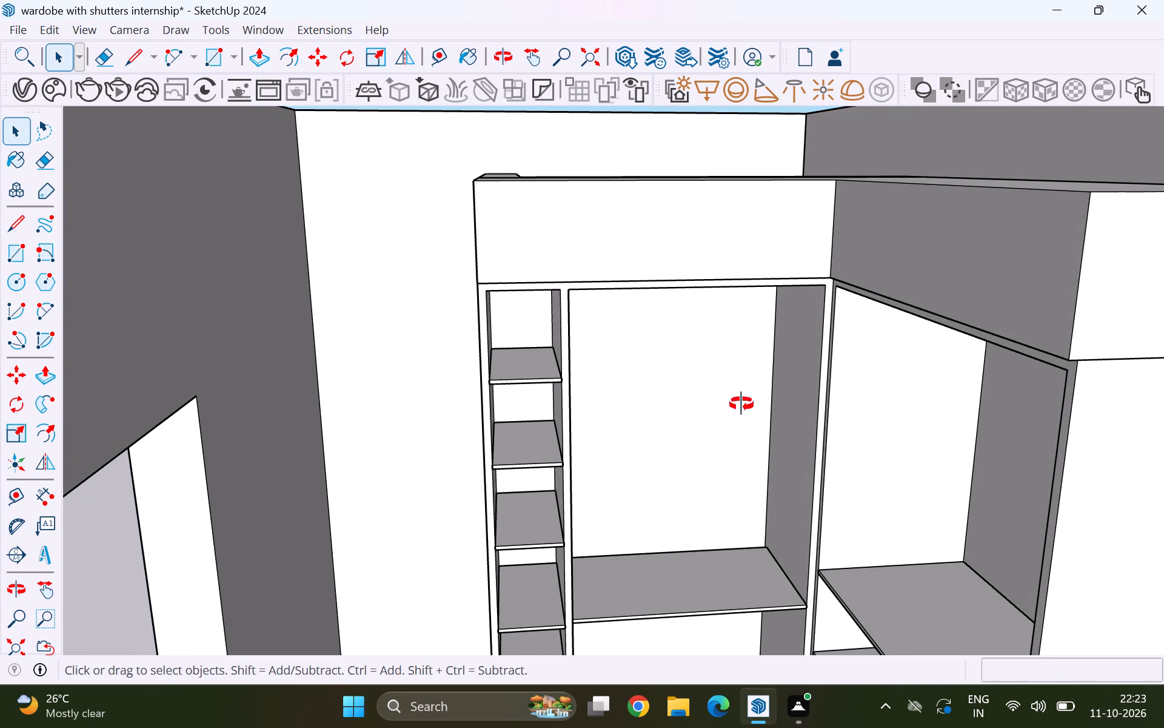
pyautogui.moveTo(741, 404); pyautogui.dragTo(725, 415, button='middle')
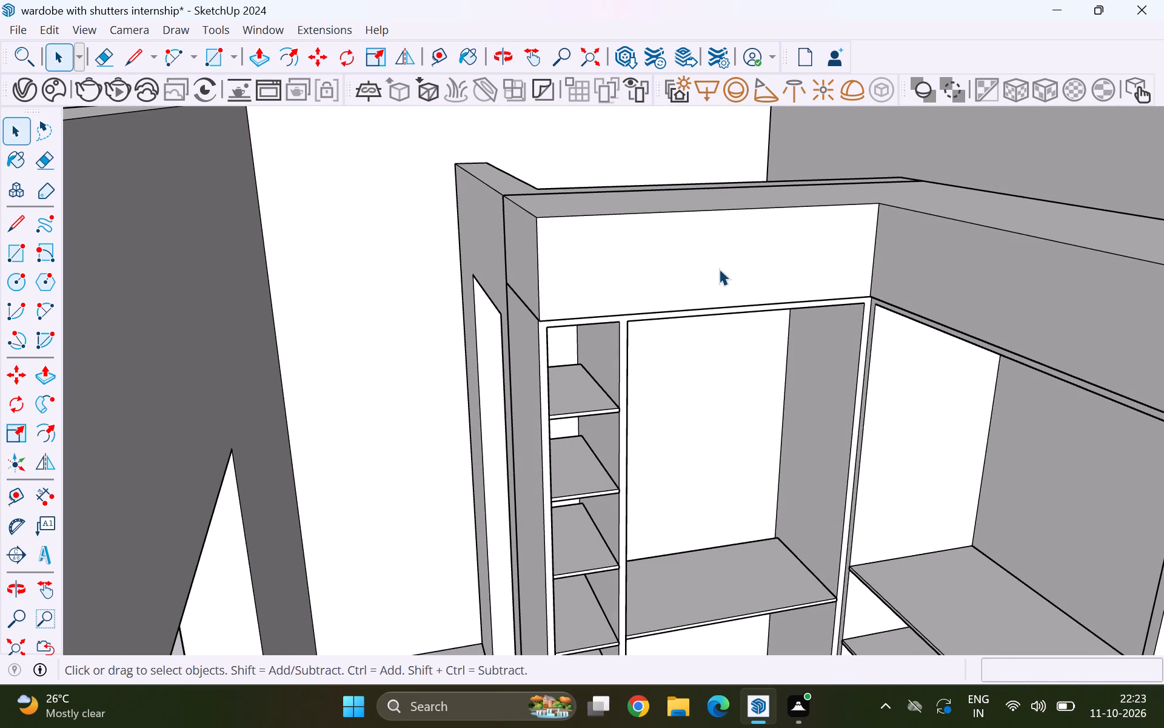
pyautogui.doubleClick(719, 269)
pyautogui.moveTo(716, 294); pyautogui.dragTo(663, 300, button='middle')
pyautogui.scroll(4, 593, 265)
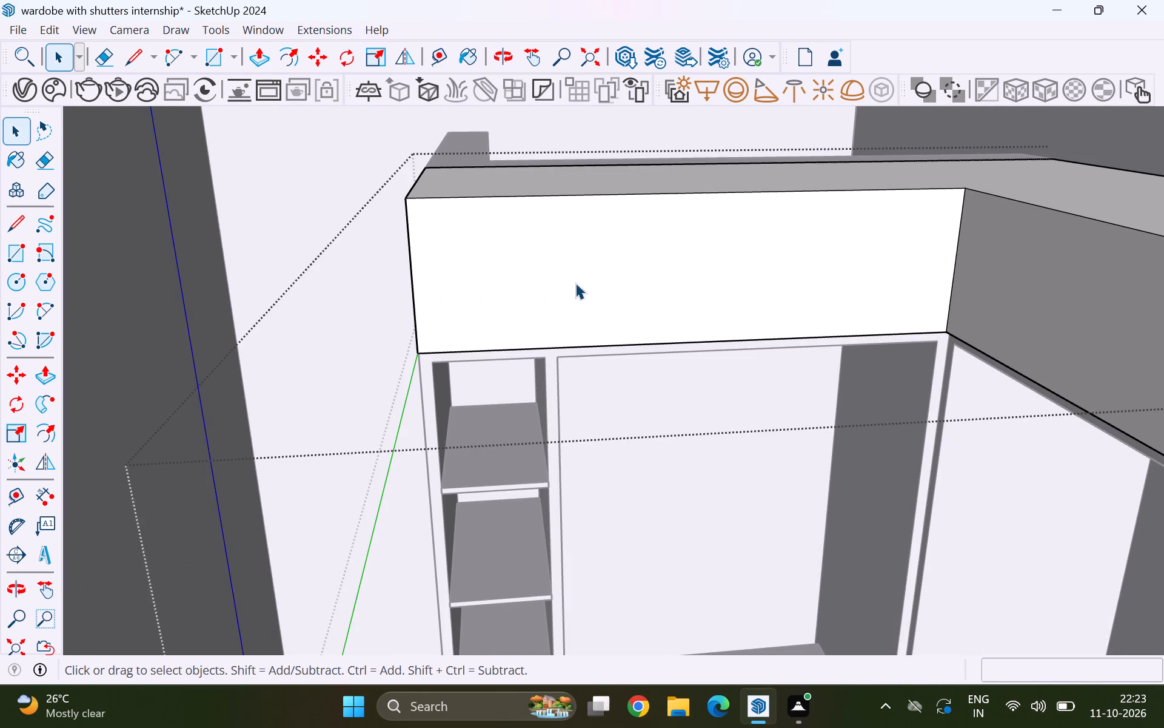
pyautogui.press('f')
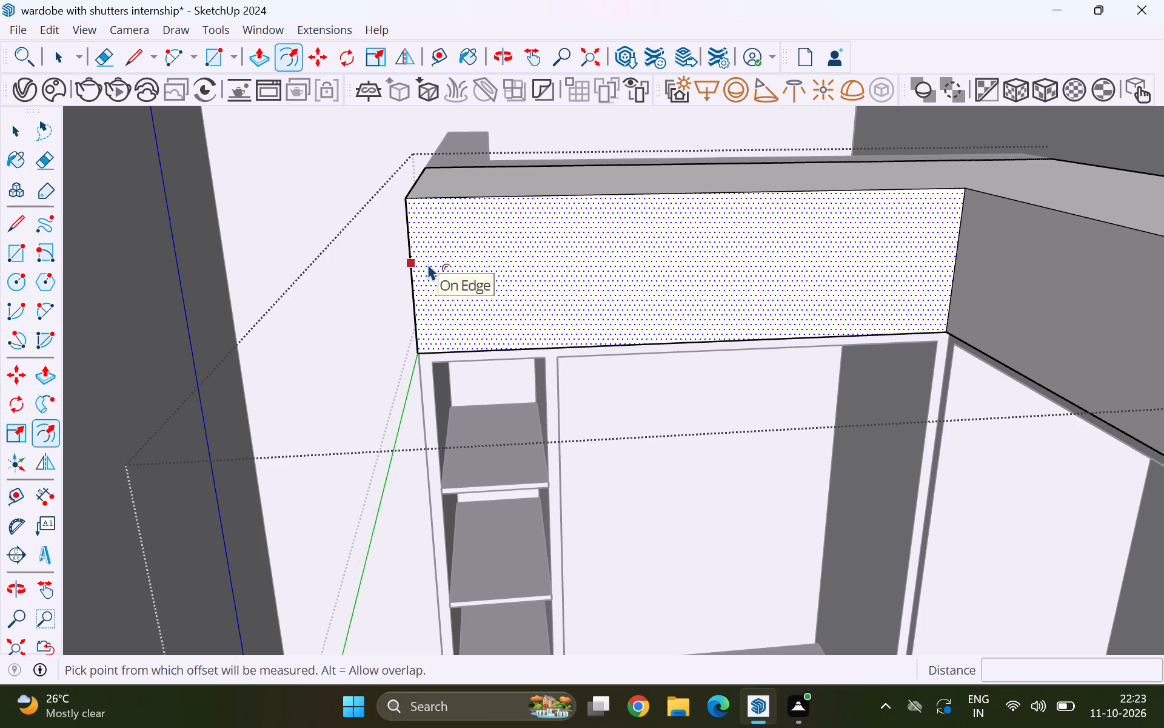
pyautogui.click(428, 264)
pyautogui.press('1')
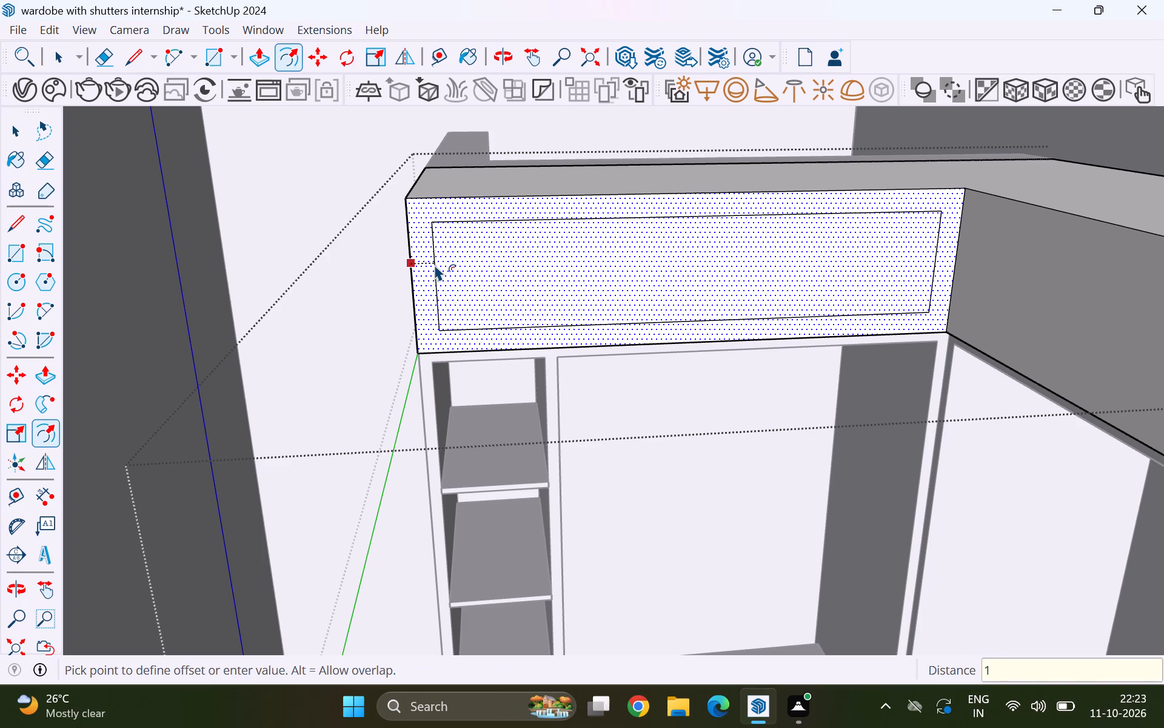
pyautogui.press('Return')
pyautogui.press('space')
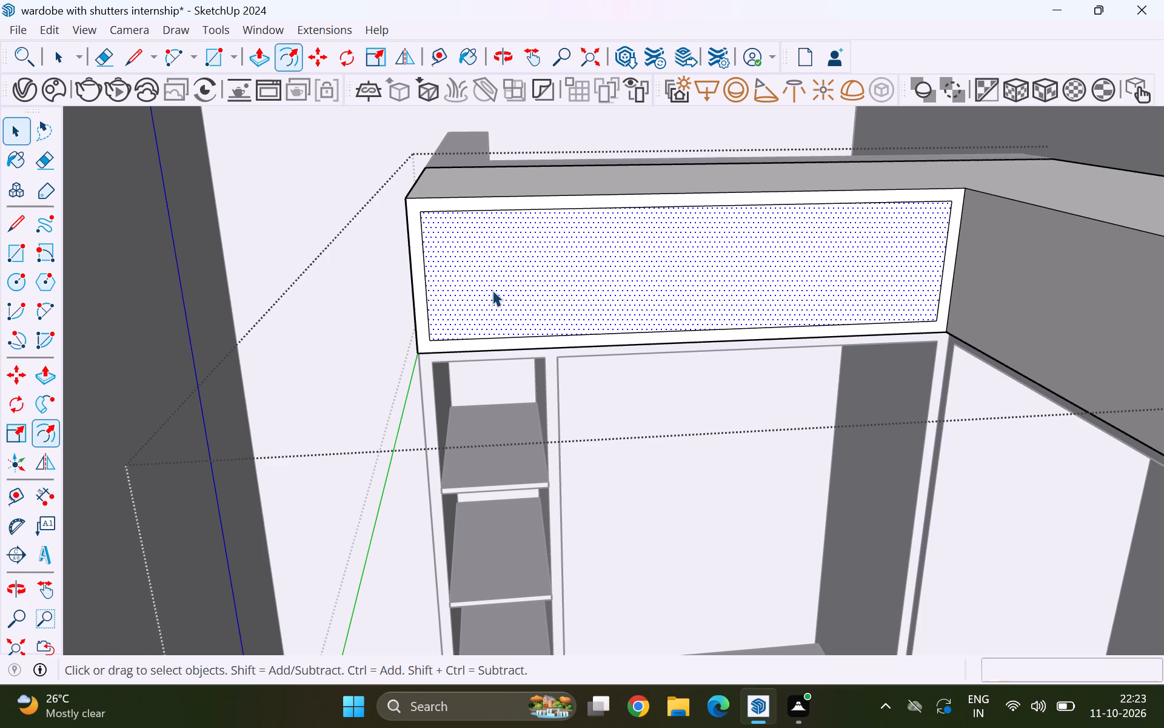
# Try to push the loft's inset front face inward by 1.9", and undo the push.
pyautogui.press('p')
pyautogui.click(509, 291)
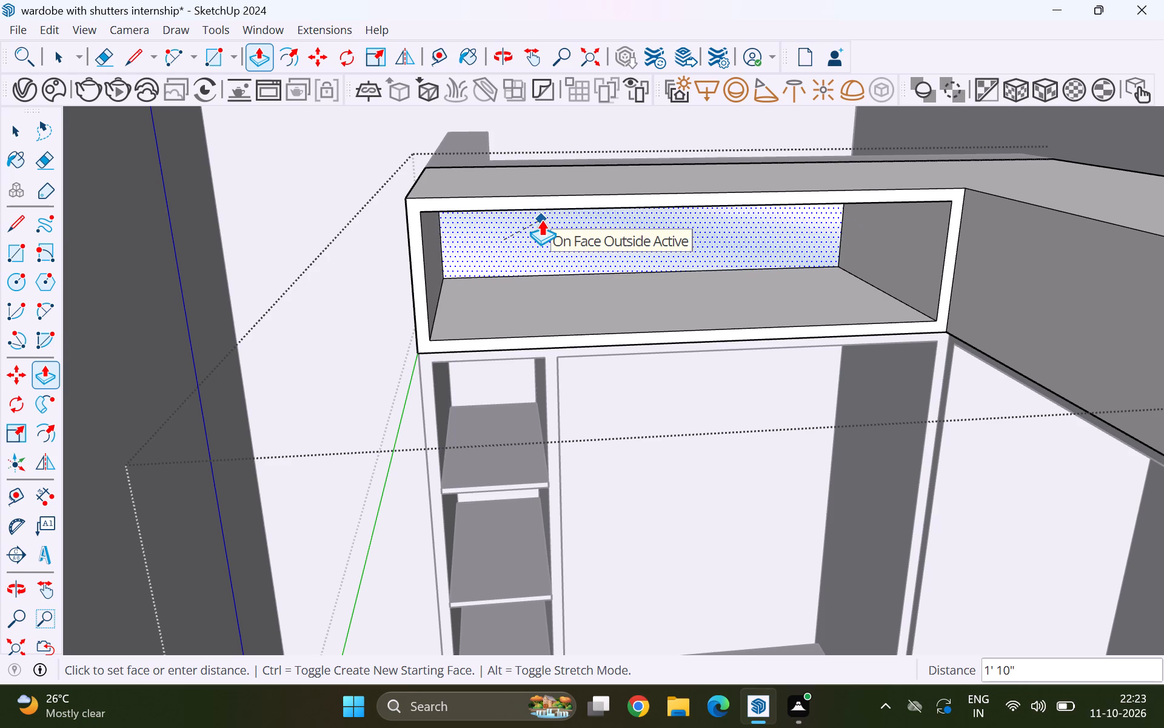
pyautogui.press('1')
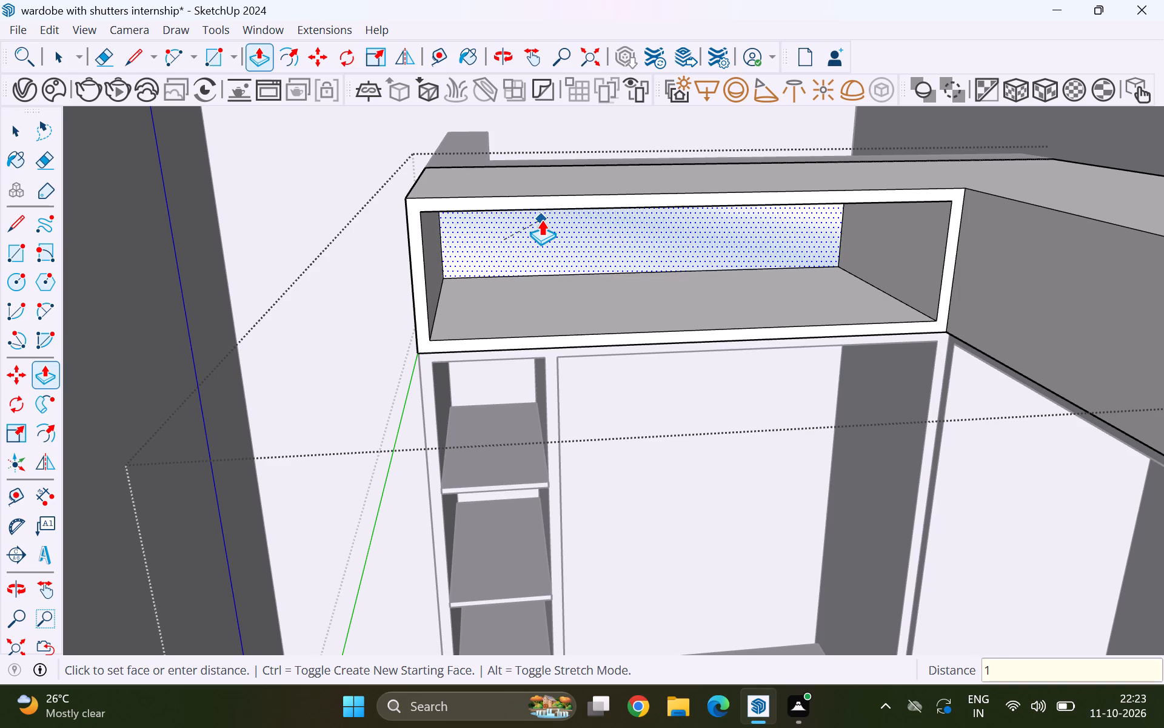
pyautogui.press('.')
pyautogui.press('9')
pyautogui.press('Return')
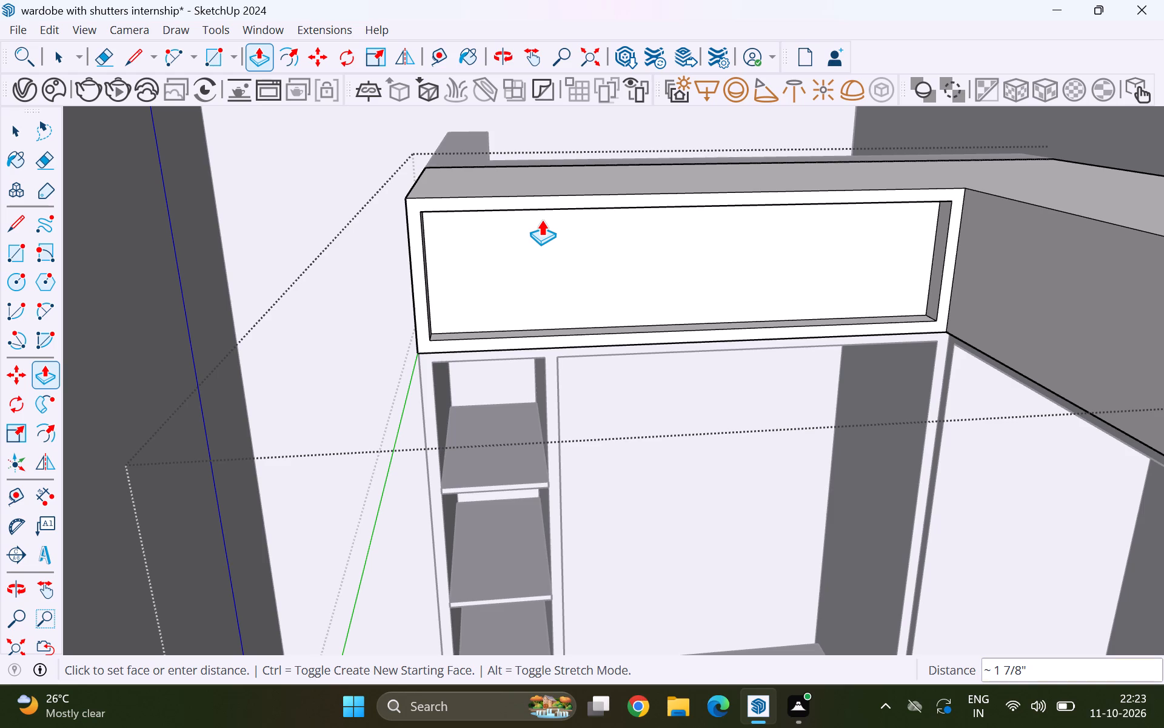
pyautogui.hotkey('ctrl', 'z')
# Push the loft's inset front face 1'9" inward to hollow out the compartment above the narrow shelf column.
pyautogui.click(620, 280)
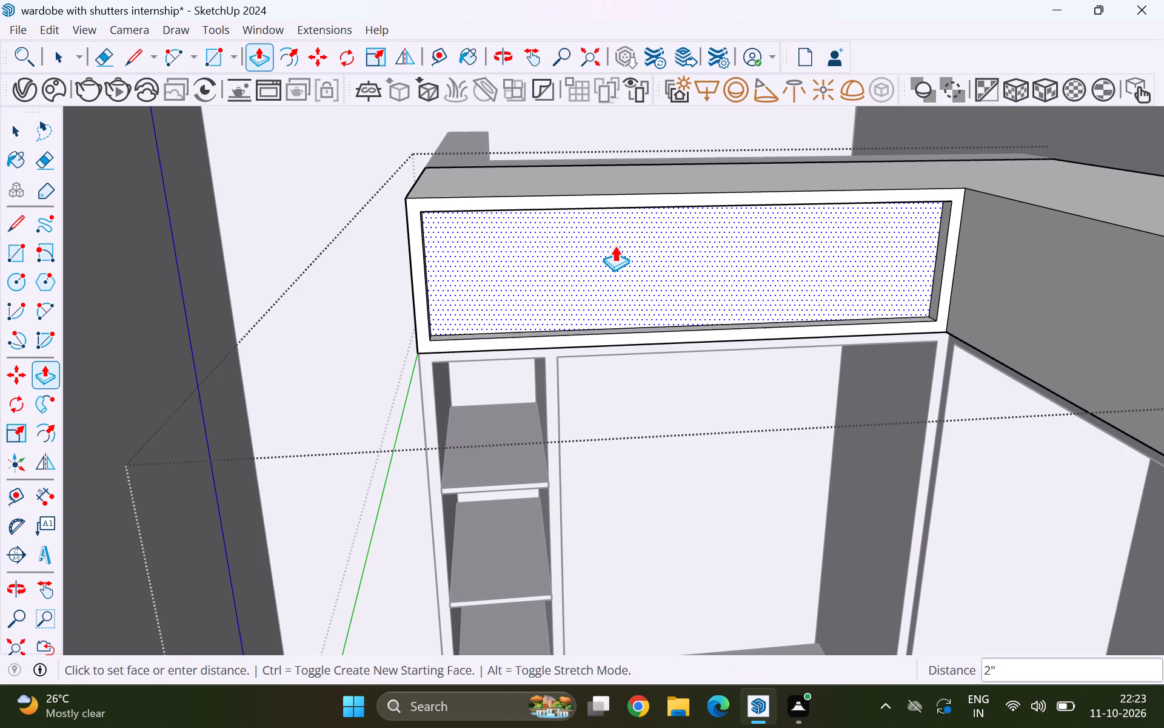
pyautogui.write('1.9')
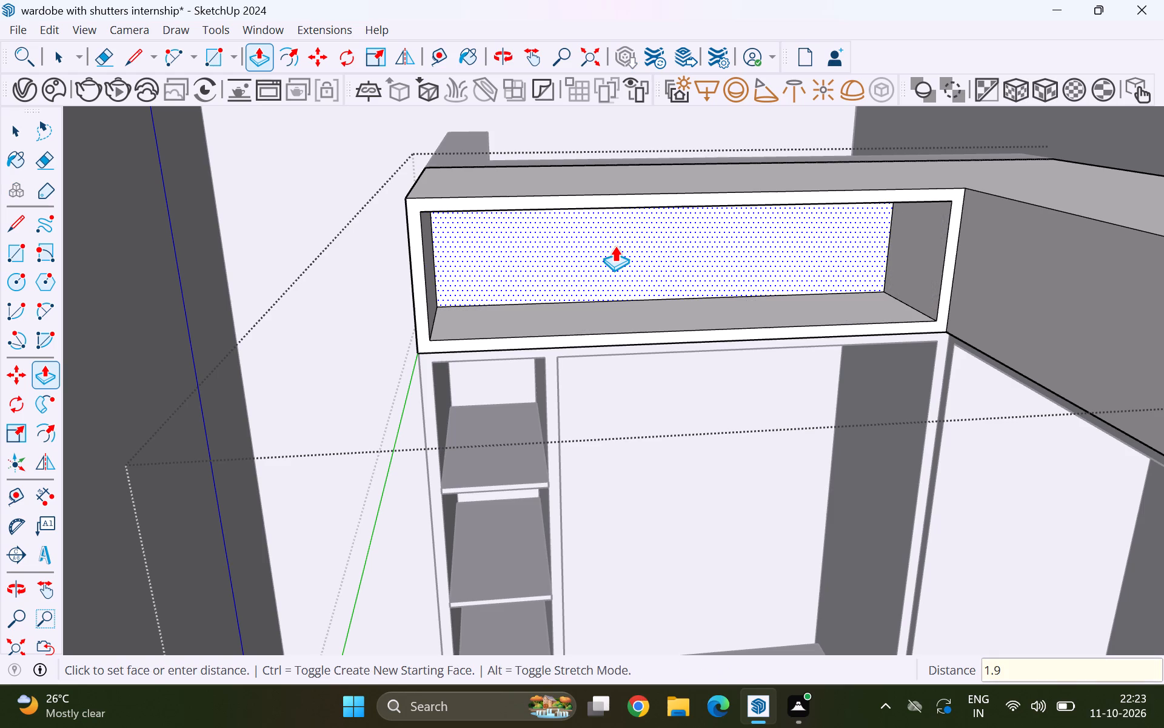
pyautogui.press('BackSpace')
pyautogui.press('BackSpace')
pyautogui.press("'")
pyautogui.press('9')
pyautogui.press('Return')
pyautogui.press('space')
# Offset the loft's adjoining front face, above the wide shelves, inward by the same 1".
pyautogui.scroll(-4, 615, 246)
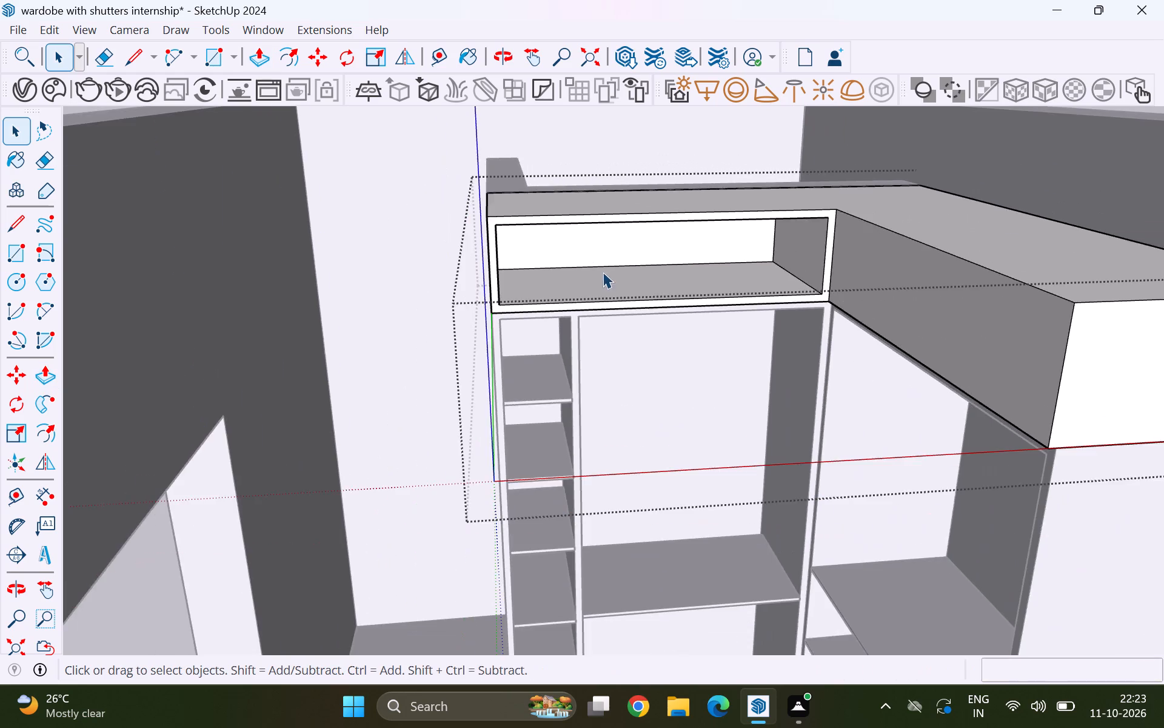
pyautogui.scroll(-9, 581, 308)
pyautogui.moveTo(524, 404); pyautogui.dragTo(697, 456, button='middle')
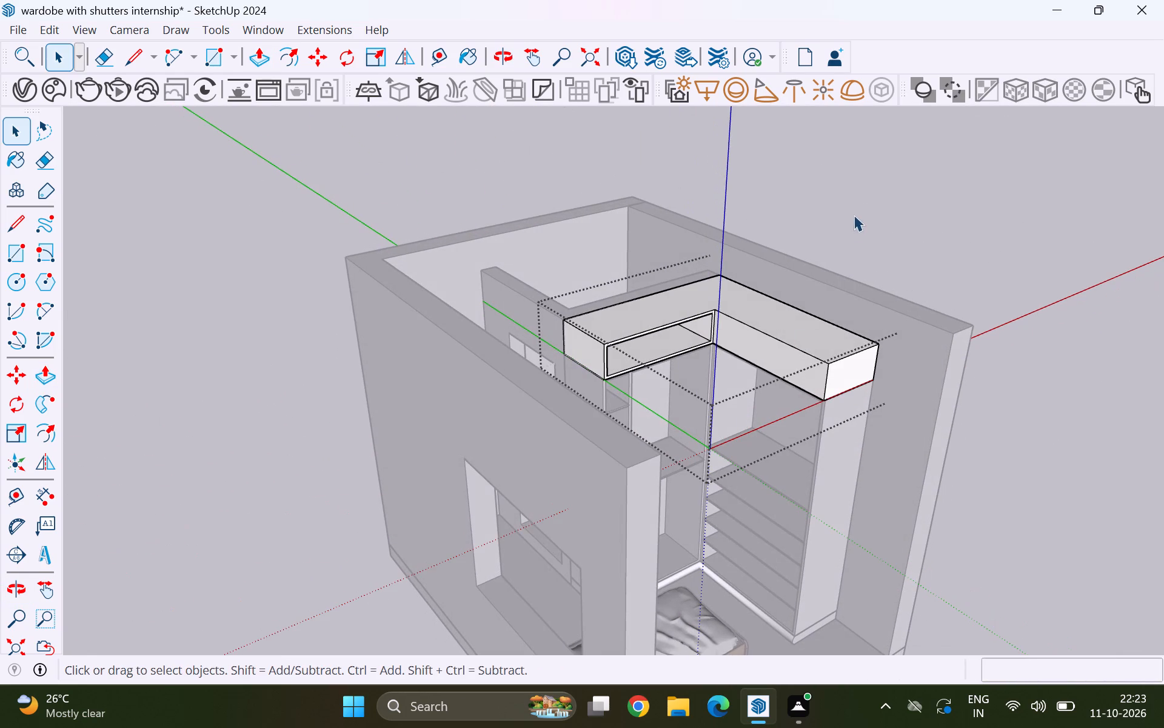
pyautogui.scroll(14, 775, 365)
pyautogui.moveTo(634, 357); pyautogui.dragTo(637, 360, button='middle')
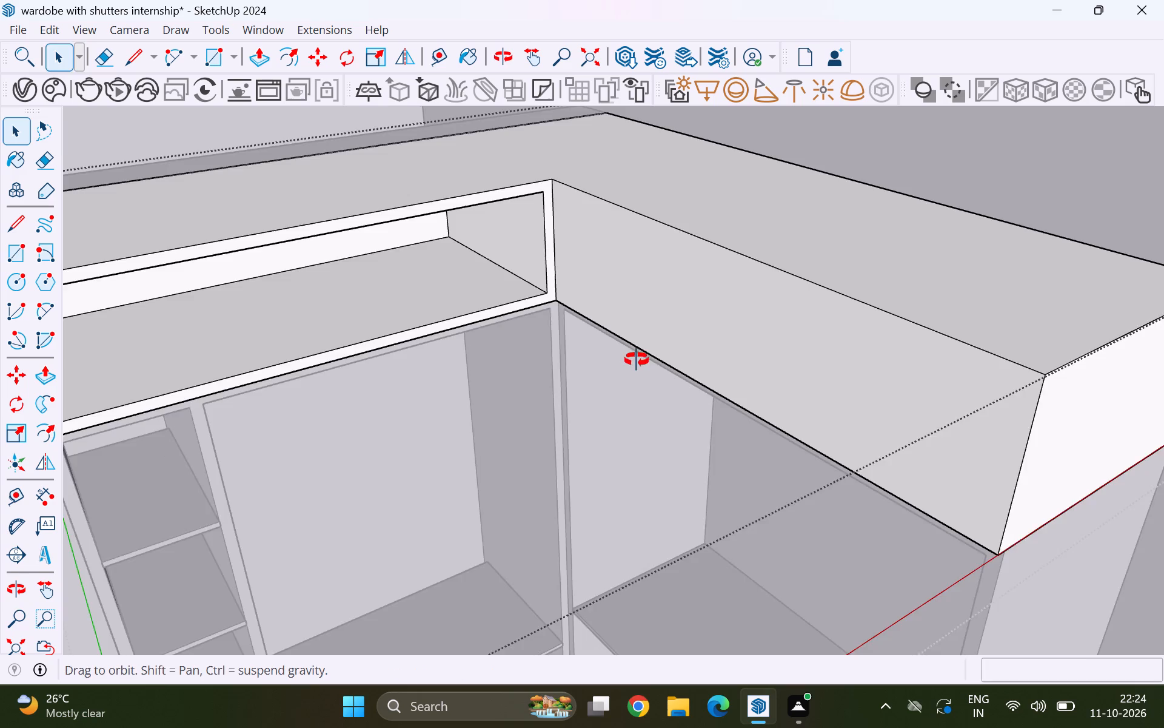
pyautogui.moveTo(637, 360); pyautogui.dragTo(740, 365, button='middle')
pyautogui.click(792, 277)
pyautogui.press('f')
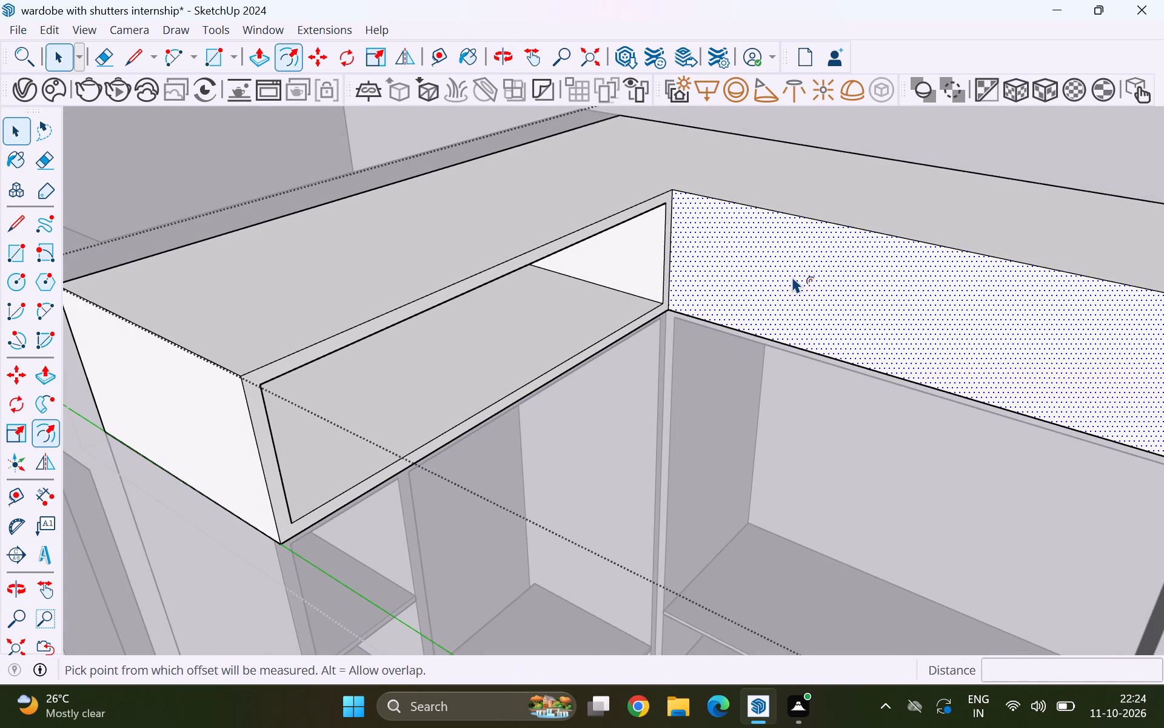
pyautogui.doubleClick(792, 277)
pyautogui.press('space')
# Push the adjoining inset face inward by the same 1'9" to hollow the second loft compartment, and leave the loft's editing mode.
pyautogui.click(792, 277)
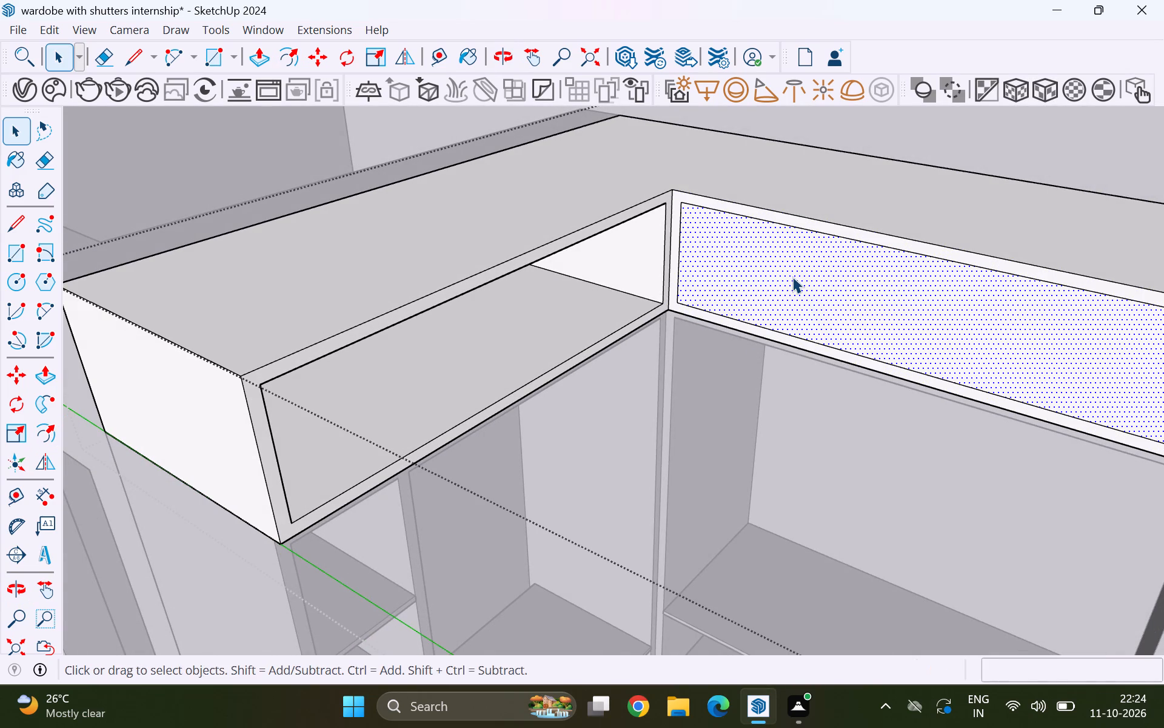
pyautogui.press('p')
pyautogui.doubleClick(792, 277)
pyautogui.press('space')
pyautogui.scroll(-8, 767, 284)
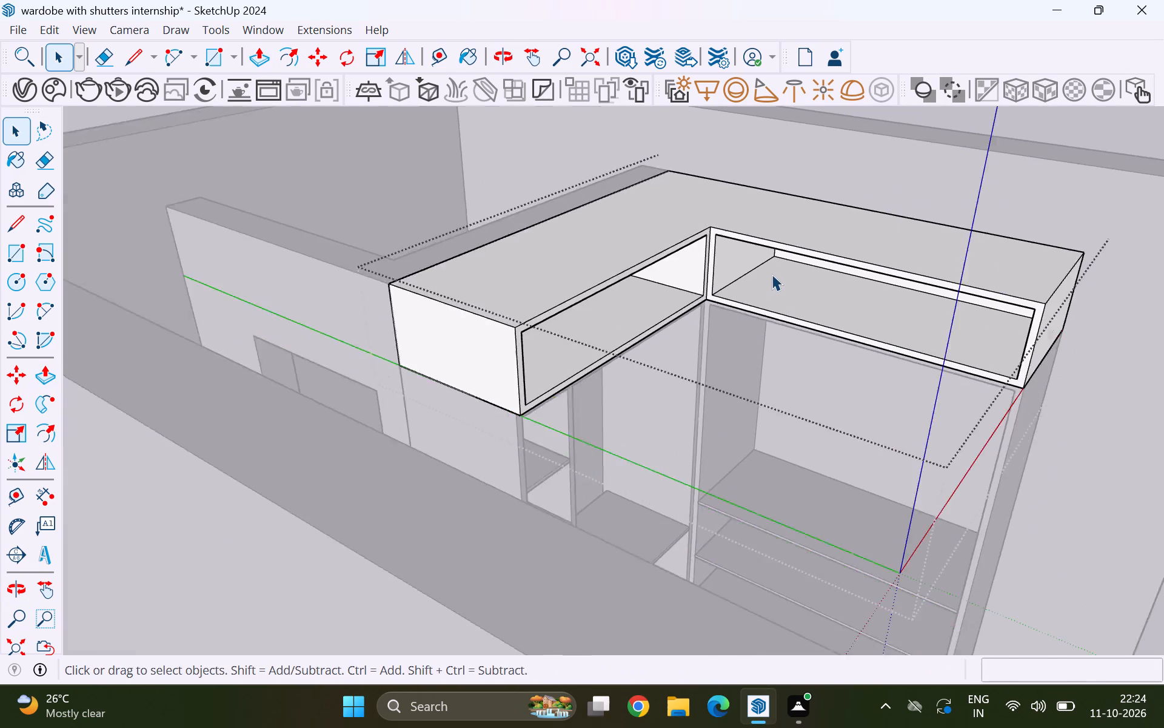
pyautogui.scroll(-1, 772, 274)
pyautogui.click(910, 141)
# Examine both open loft compartments above the wardrobe from around the room and from the bed side.
pyautogui.moveTo(912, 329); pyautogui.dragTo(796, 294, button='middle')
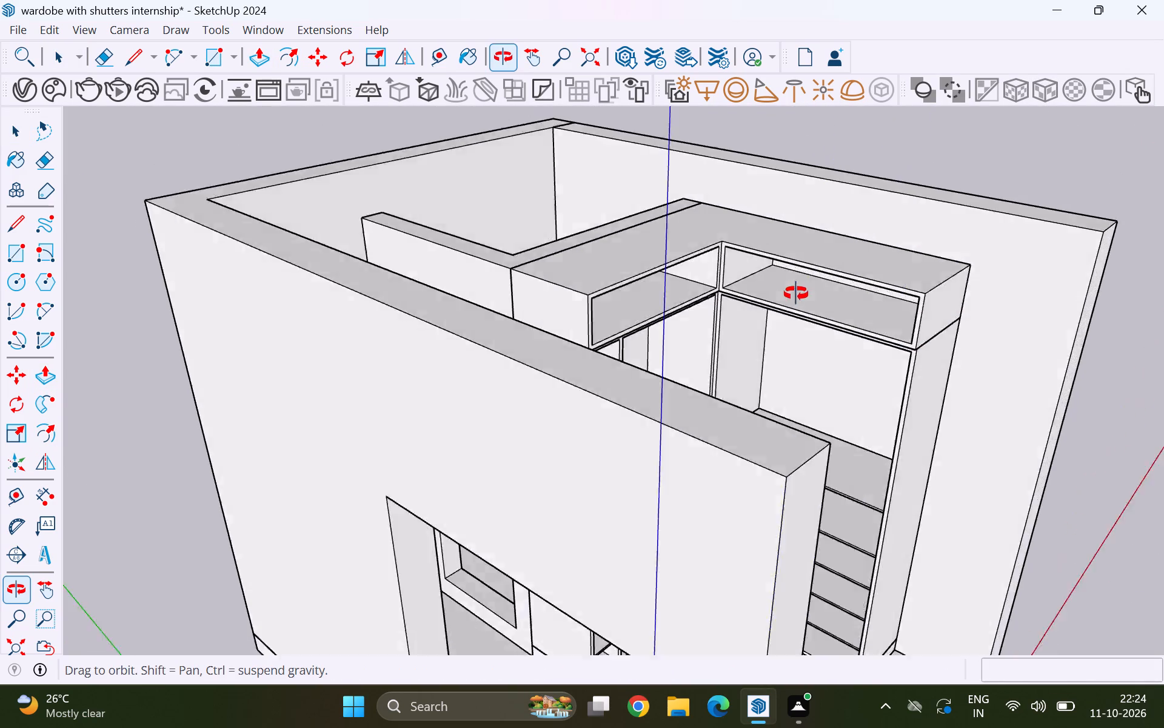
pyautogui.moveTo(796, 294); pyautogui.dragTo(643, 286, button='middle')
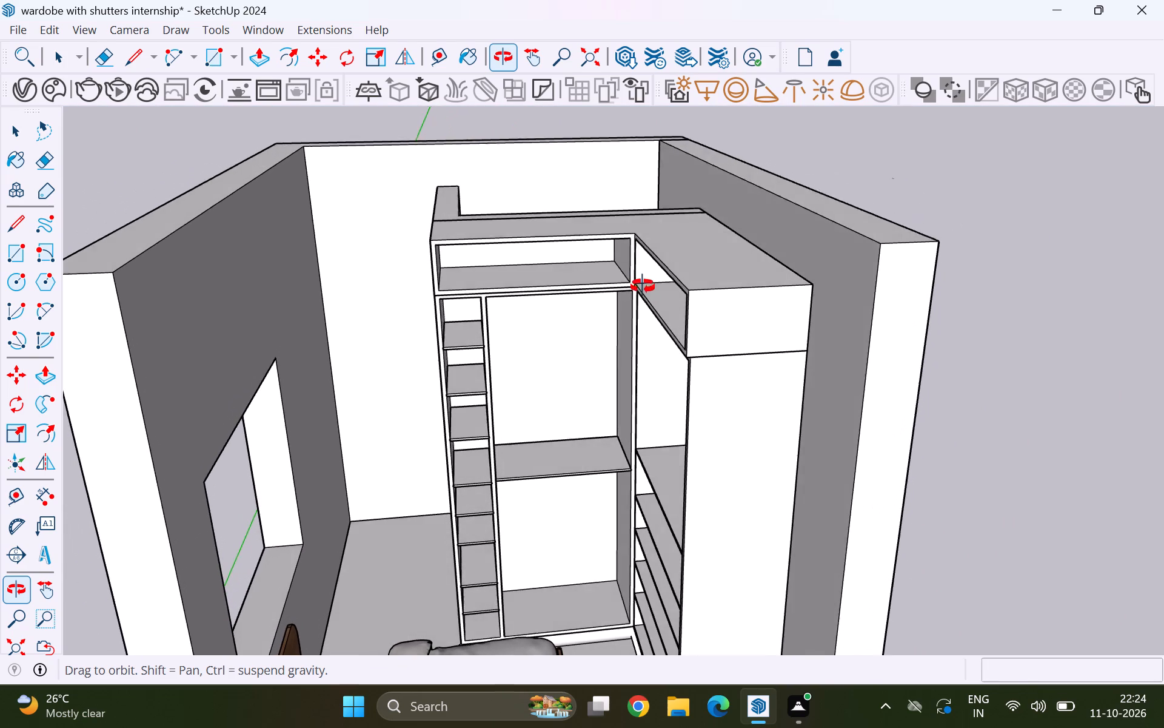
pyautogui.moveTo(643, 286); pyautogui.dragTo(643, 261, button='middle')
pyautogui.moveTo(643, 224); pyautogui.dragTo(644, 195, button='middle')
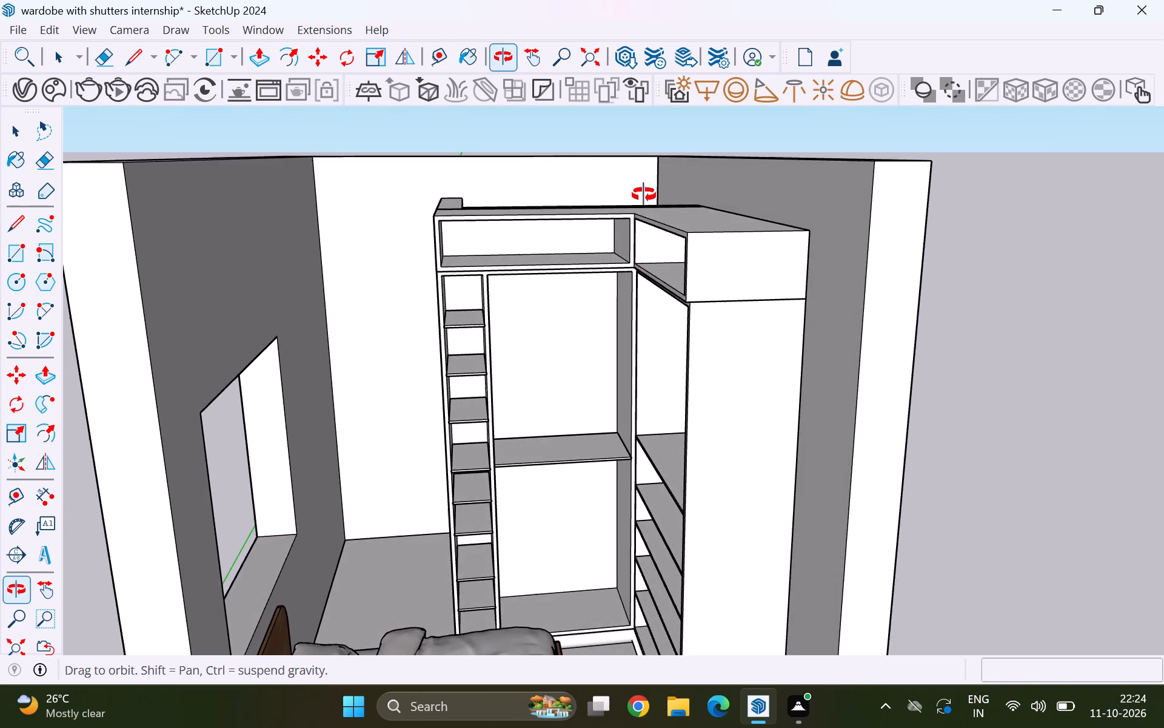
pyautogui.moveTo(644, 195); pyautogui.dragTo(704, 181, button='middle')
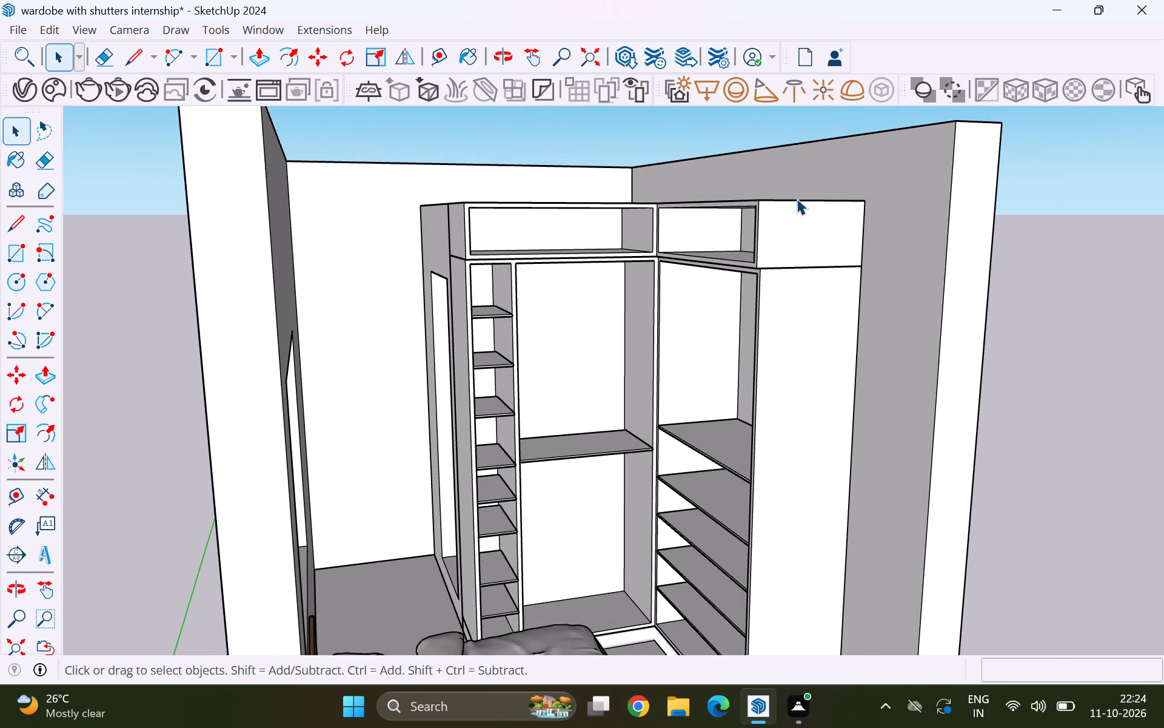
pyautogui.scroll(-3, 725, 263)
pyautogui.moveTo(688, 289); pyautogui.dragTo(873, 339, button='middle')
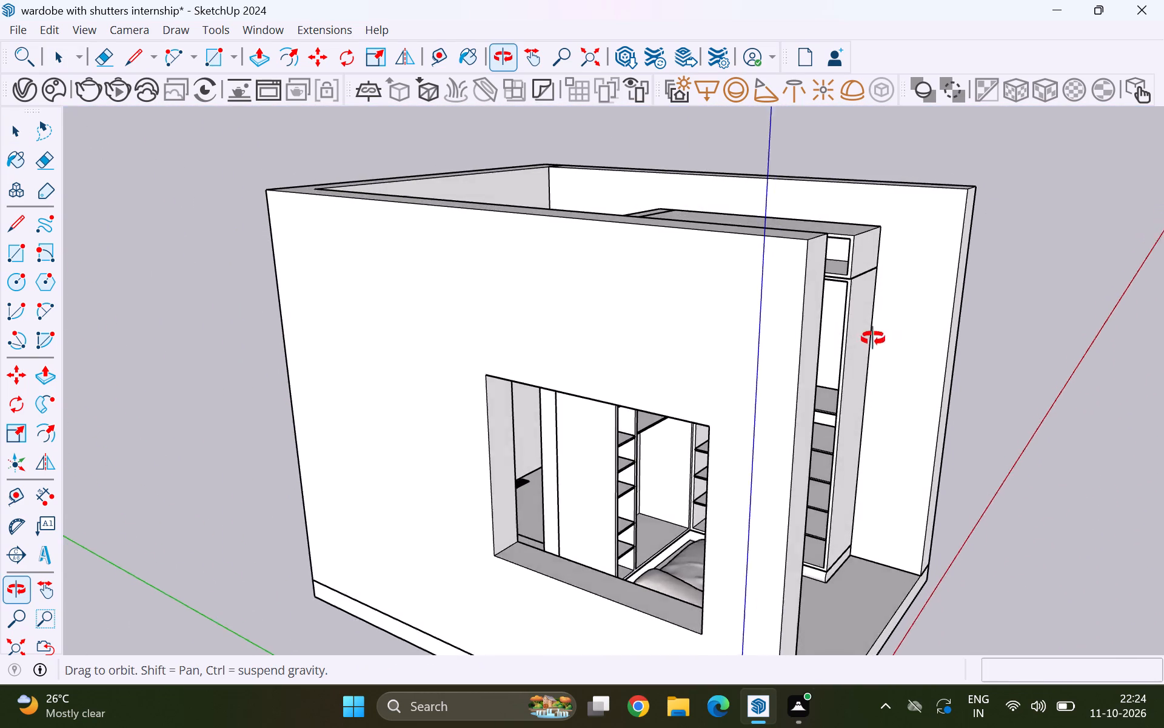
pyautogui.moveTo(873, 339); pyautogui.dragTo(364, 349, button='middle')
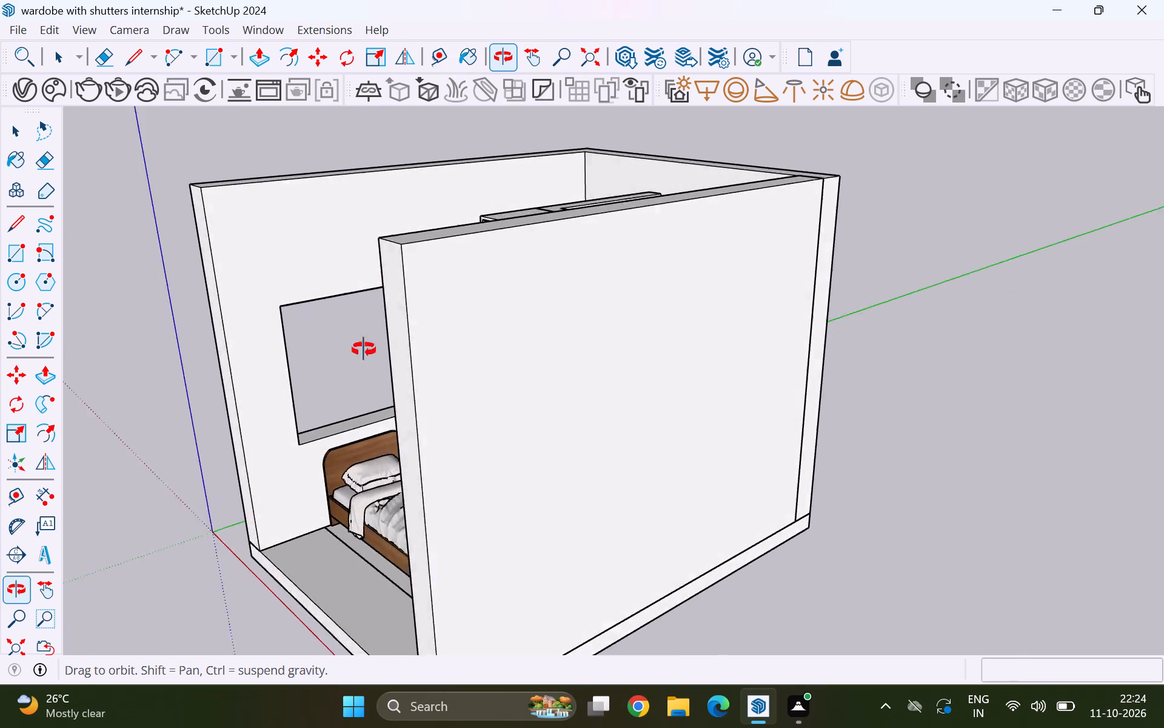
pyautogui.moveTo(364, 349); pyautogui.dragTo(627, 295, button='middle')
pyautogui.scroll(-4, 632, 286)
pyautogui.scroll(4, 601, 341)
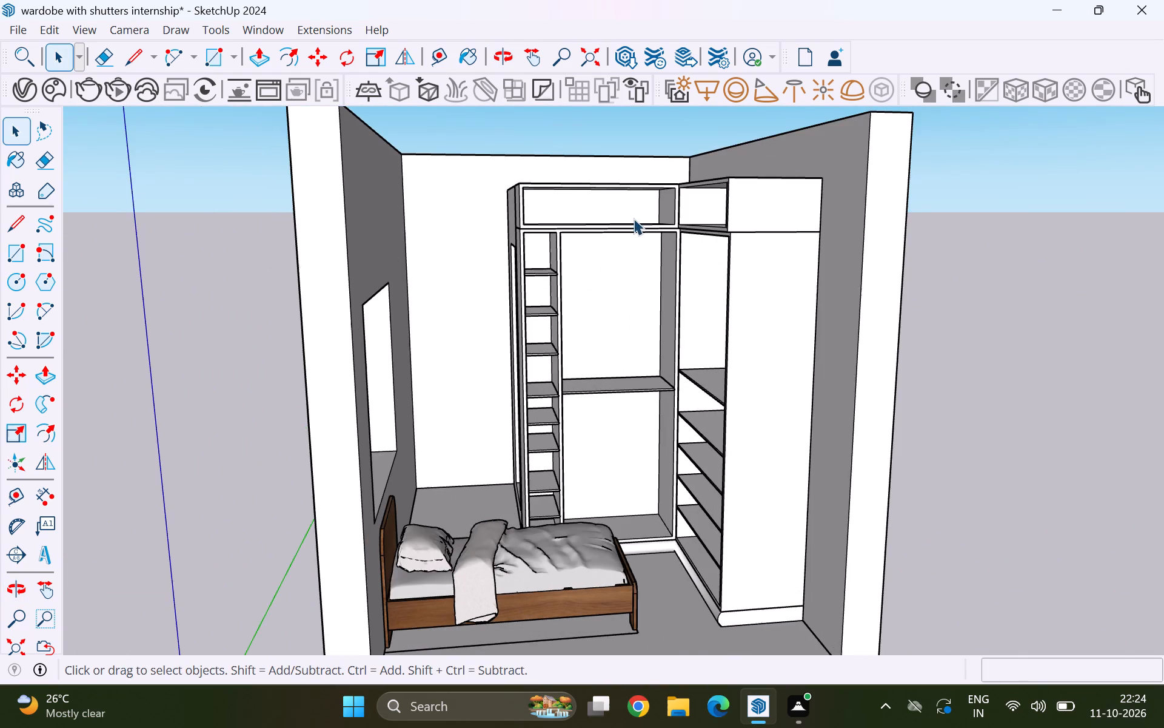
# Inspect the joint between the loft and the wardrobe frames below it, and bring the whole model back into view.
pyautogui.scroll(8, 632, 215)
pyautogui.scroll(9, 475, 257)
pyautogui.scroll(2, 356, 252)
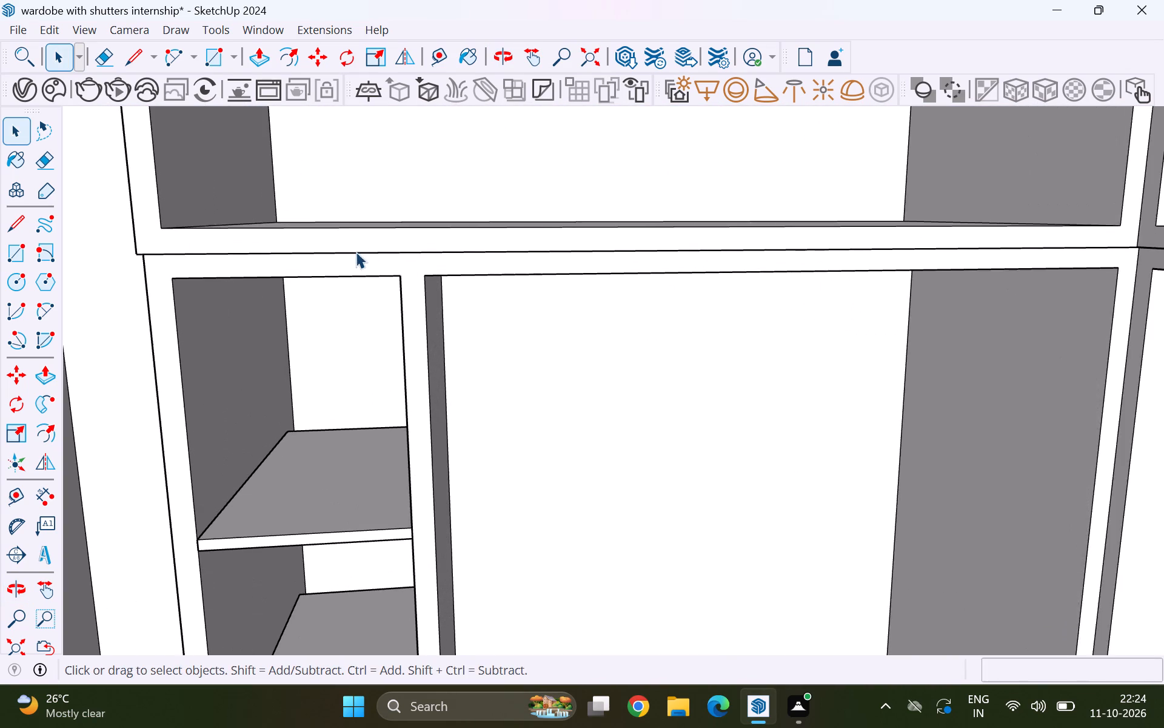
pyautogui.scroll(4, 356, 252)
pyautogui.moveTo(358, 258); pyautogui.dragTo(521, 229, button='middle')
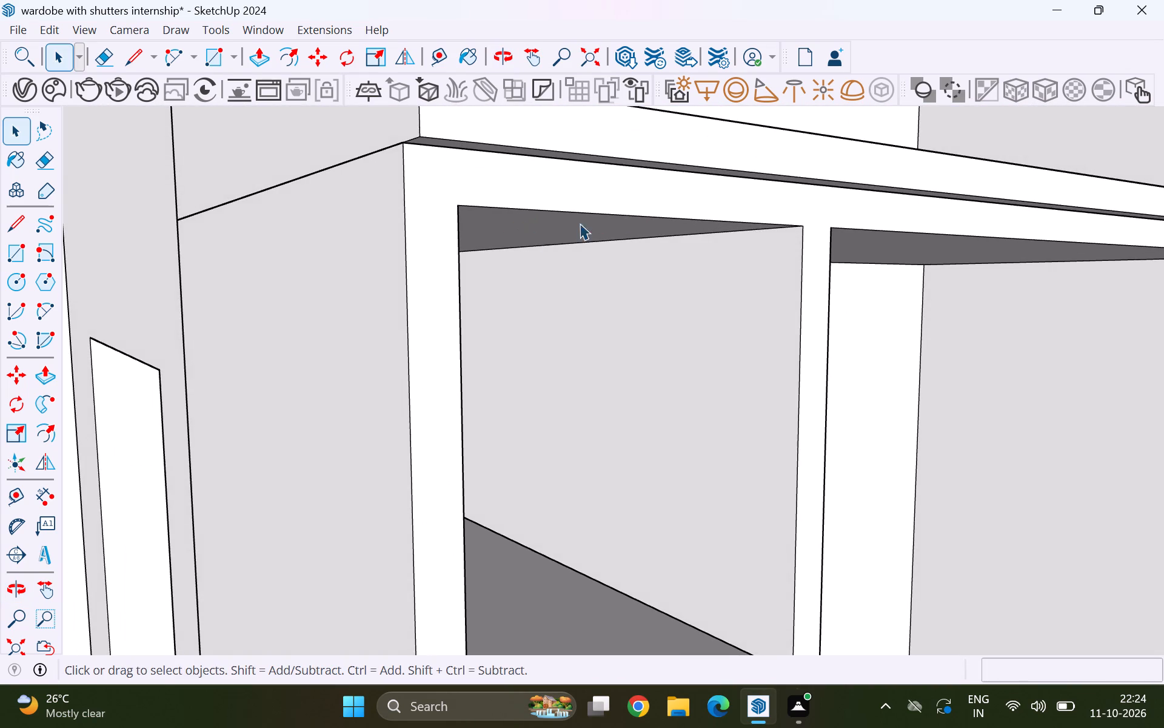
pyautogui.moveTo(460, 232); pyautogui.dragTo(703, 200, button='middle')
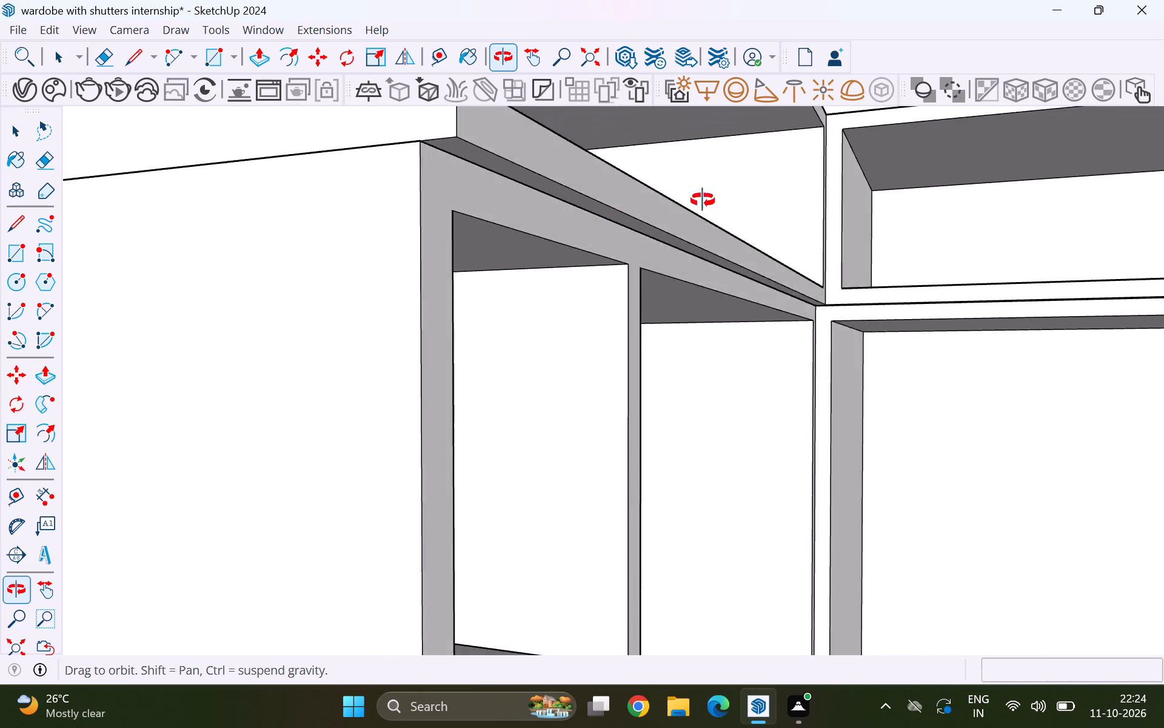
pyautogui.moveTo(703, 200); pyautogui.dragTo(675, 230, button='middle')
pyautogui.scroll(-8, 680, 226)
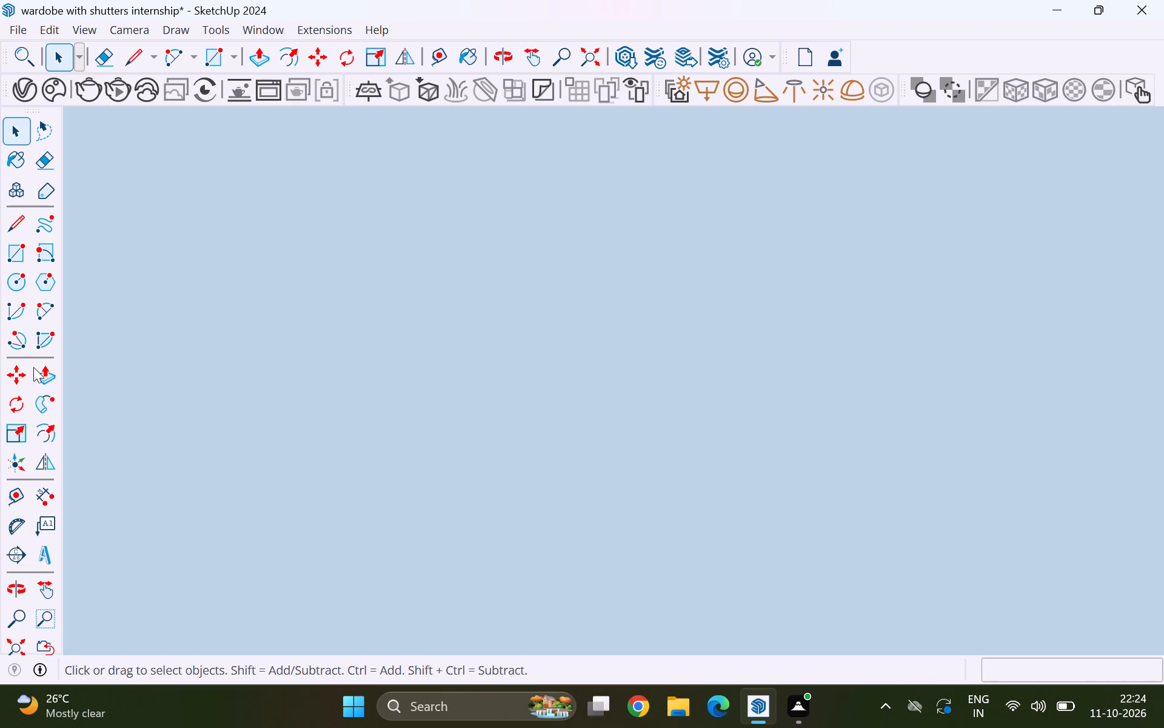
pyautogui.click(13, 647)
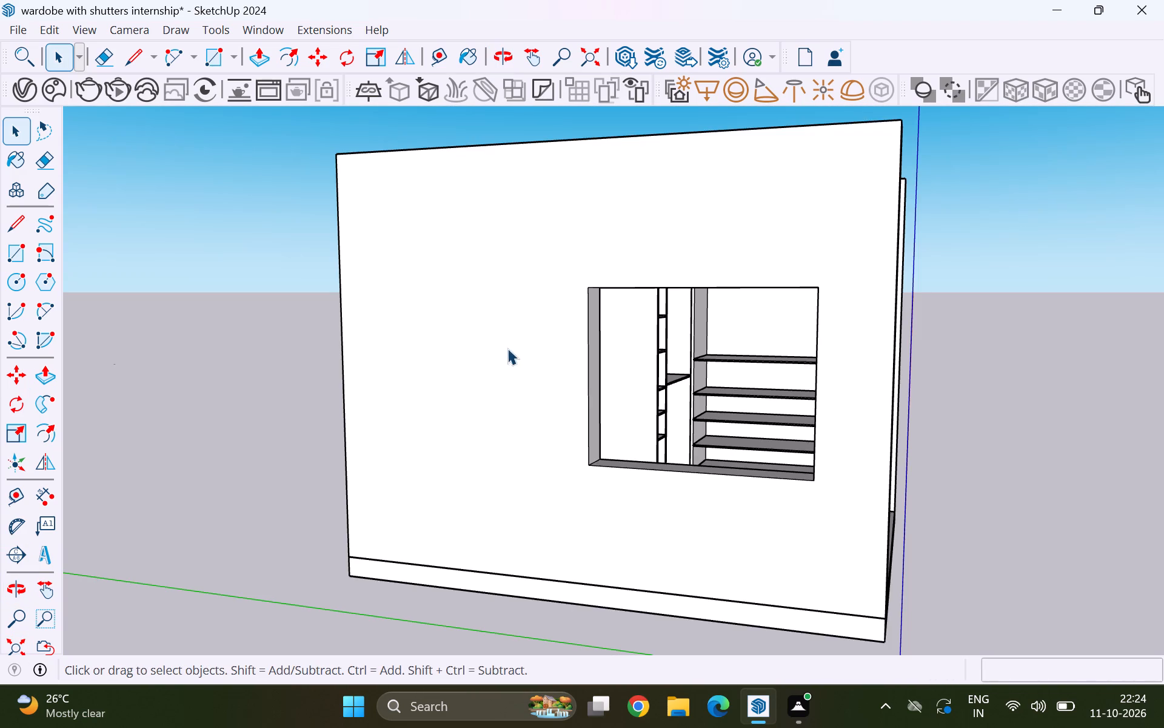
# Examine the loft and the wardrobe compartments from above and from the bed side of the room.
pyautogui.moveTo(831, 347); pyautogui.dragTo(468, 526, button='middle')
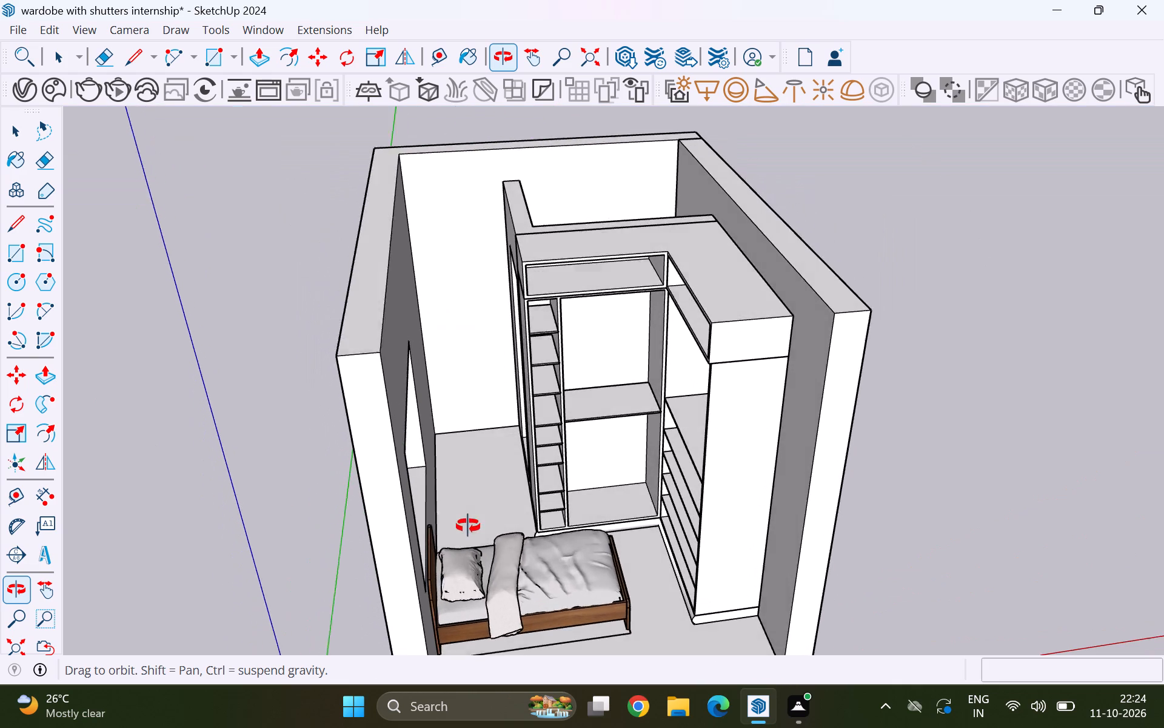
pyautogui.moveTo(468, 526); pyautogui.dragTo(471, 532, button='middle')
pyautogui.scroll(4, 558, 199)
pyautogui.scroll(3, 506, 259)
pyautogui.moveTo(486, 291); pyautogui.dragTo(586, 307, button='middle')
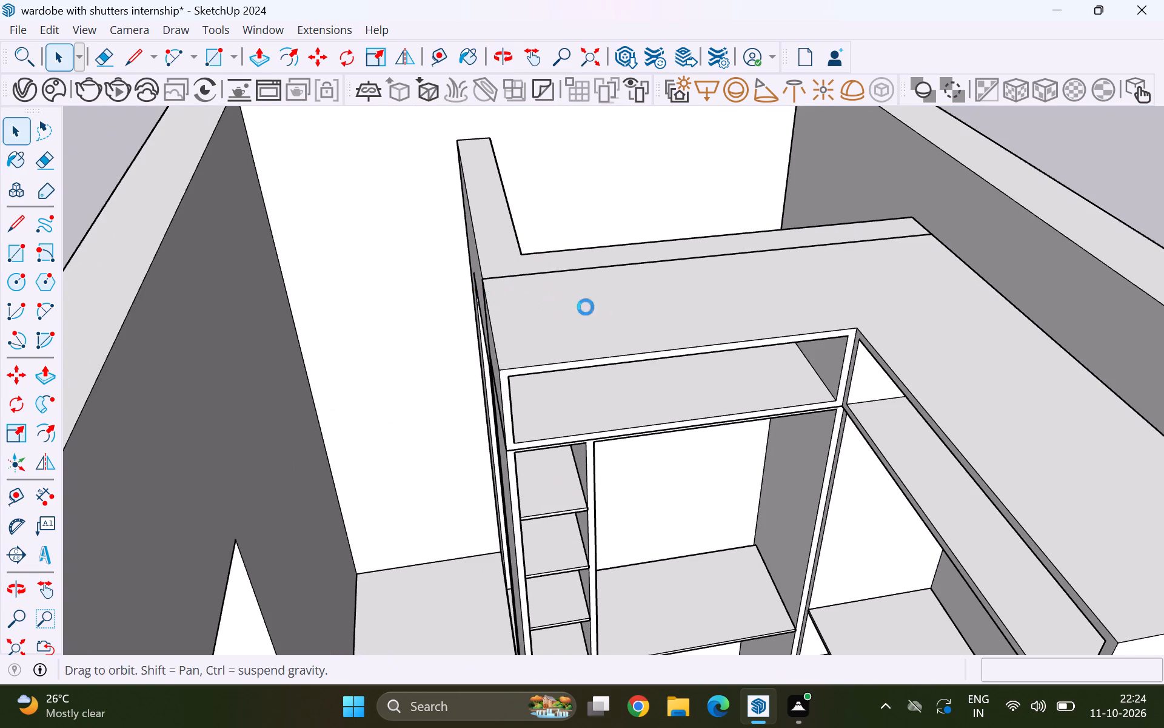
pyautogui.moveTo(586, 307); pyautogui.dragTo(723, 318, button='middle')
pyautogui.scroll(1, 723, 318)
pyautogui.scroll(-1, 584, 283)
pyautogui.moveTo(502, 282); pyautogui.dragTo(517, 282, button='middle')
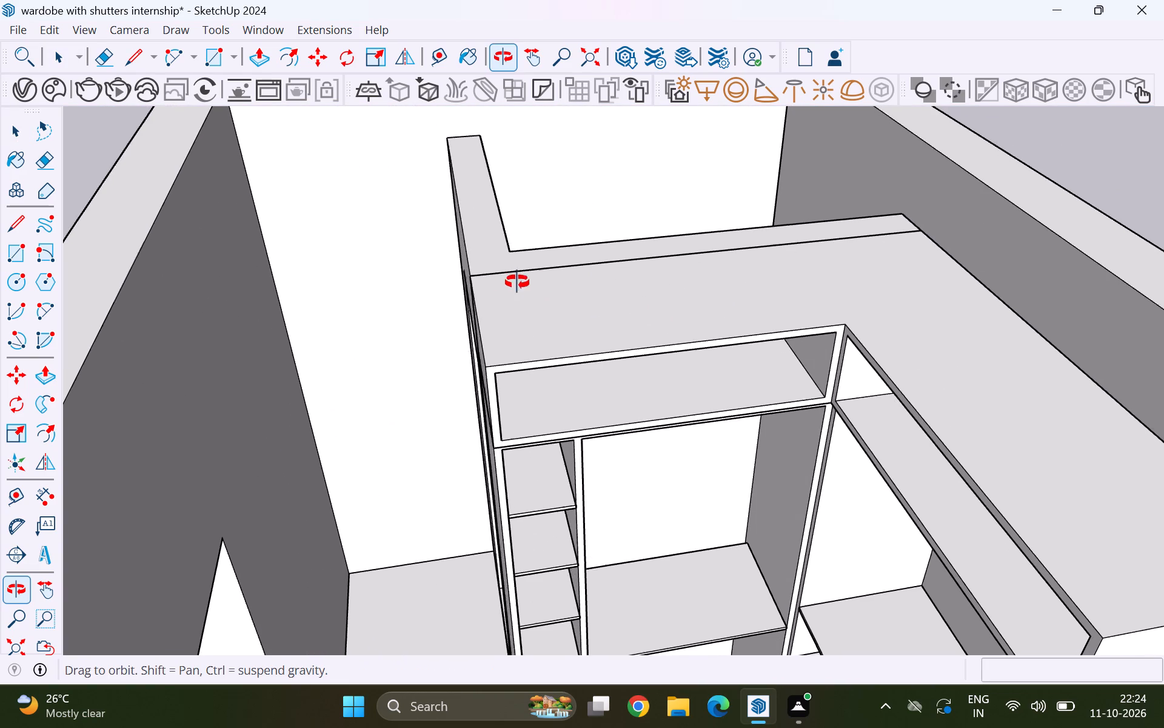
pyautogui.moveTo(517, 282); pyautogui.dragTo(691, 293, button='middle')
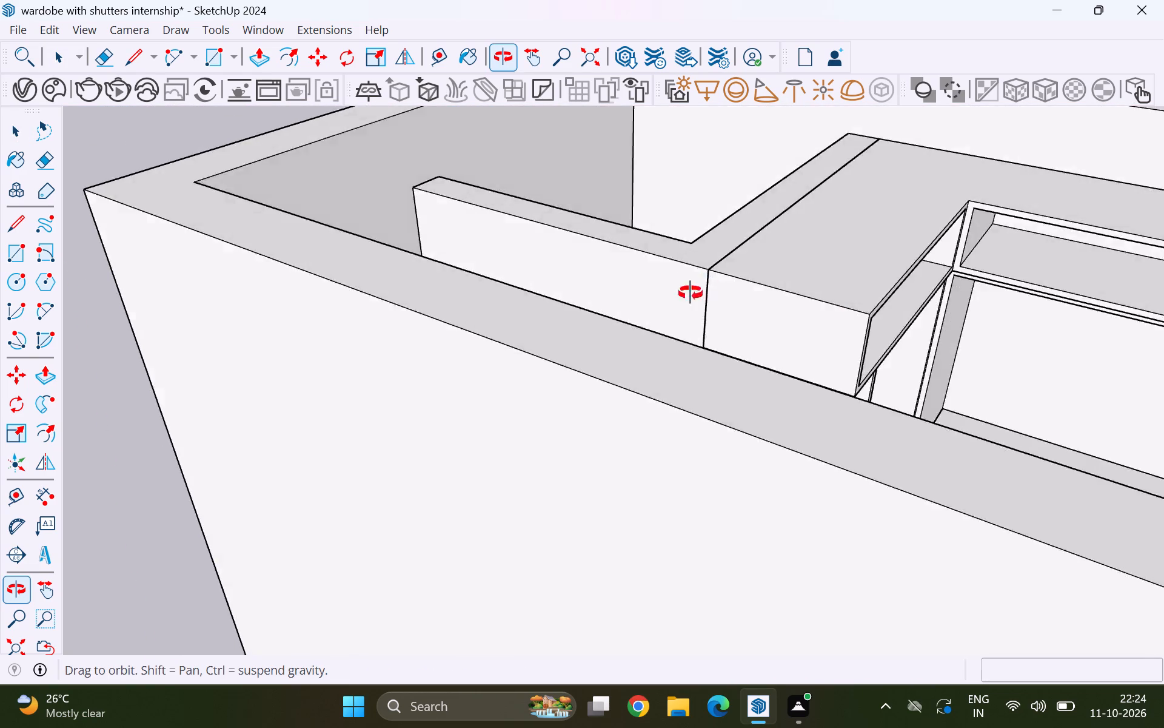
pyautogui.moveTo(691, 293); pyautogui.dragTo(493, 297, button='middle')
pyautogui.scroll(-8, 589, 205)
pyautogui.moveTo(792, 289); pyautogui.dragTo(735, 300, button='middle')
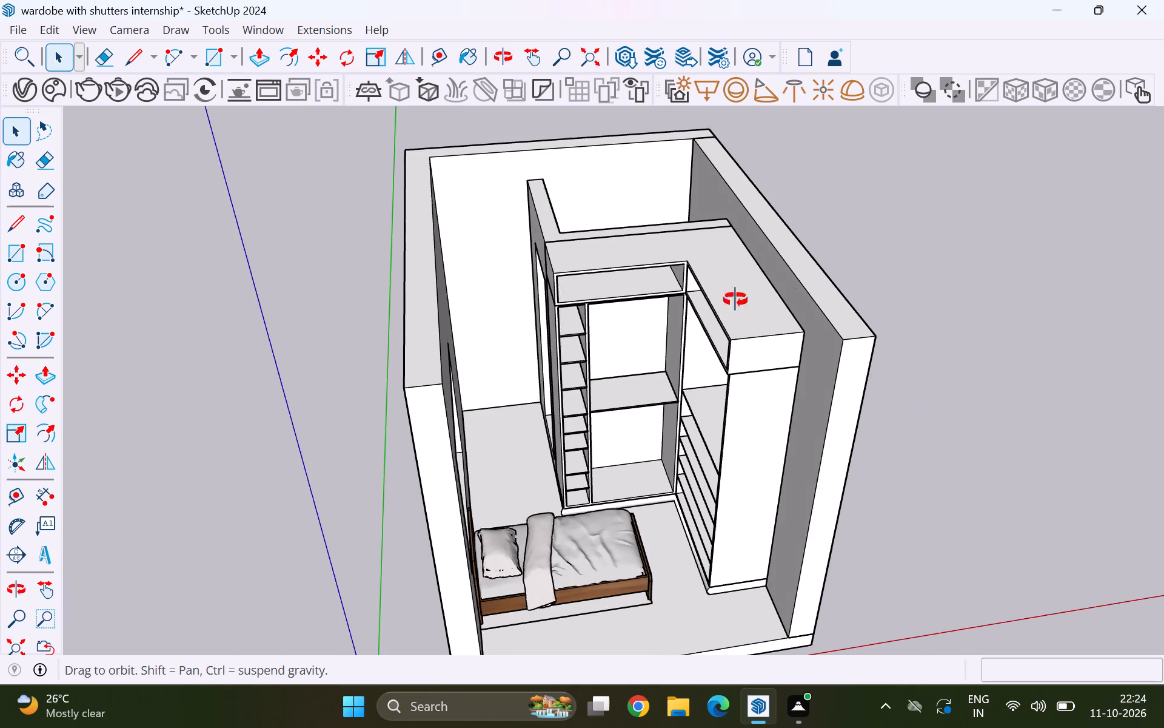
pyautogui.moveTo(735, 300); pyautogui.dragTo(610, 316, button='middle')
pyautogui.moveTo(451, 283); pyautogui.dragTo(441, 282, button='middle')
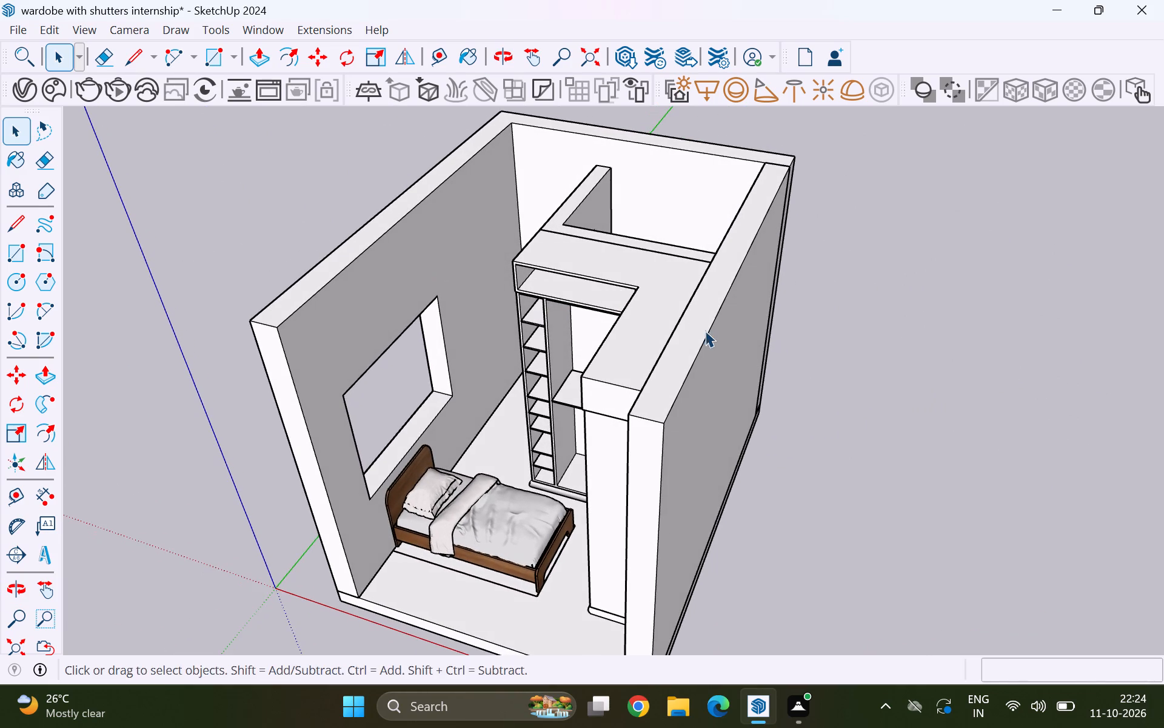
# Examine the room layout from around its outer walls, including the partition and the area behind the wardrobe.
pyautogui.moveTo(705, 331); pyautogui.dragTo(487, 298, button='middle')
pyautogui.middleClick(487, 298)
pyautogui.middleClick(487, 298)
pyautogui.scroll(1, 487, 298)
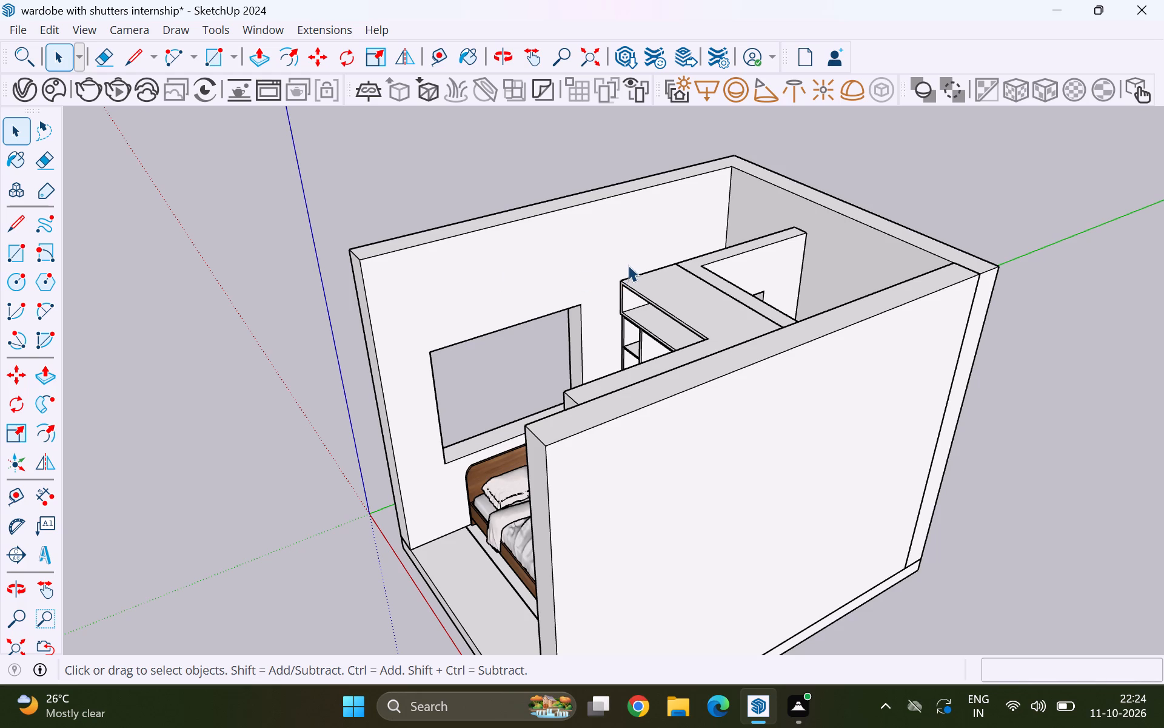
pyautogui.scroll(-4, 635, 265)
pyautogui.moveTo(535, 311); pyautogui.dragTo(622, 323, button='middle')
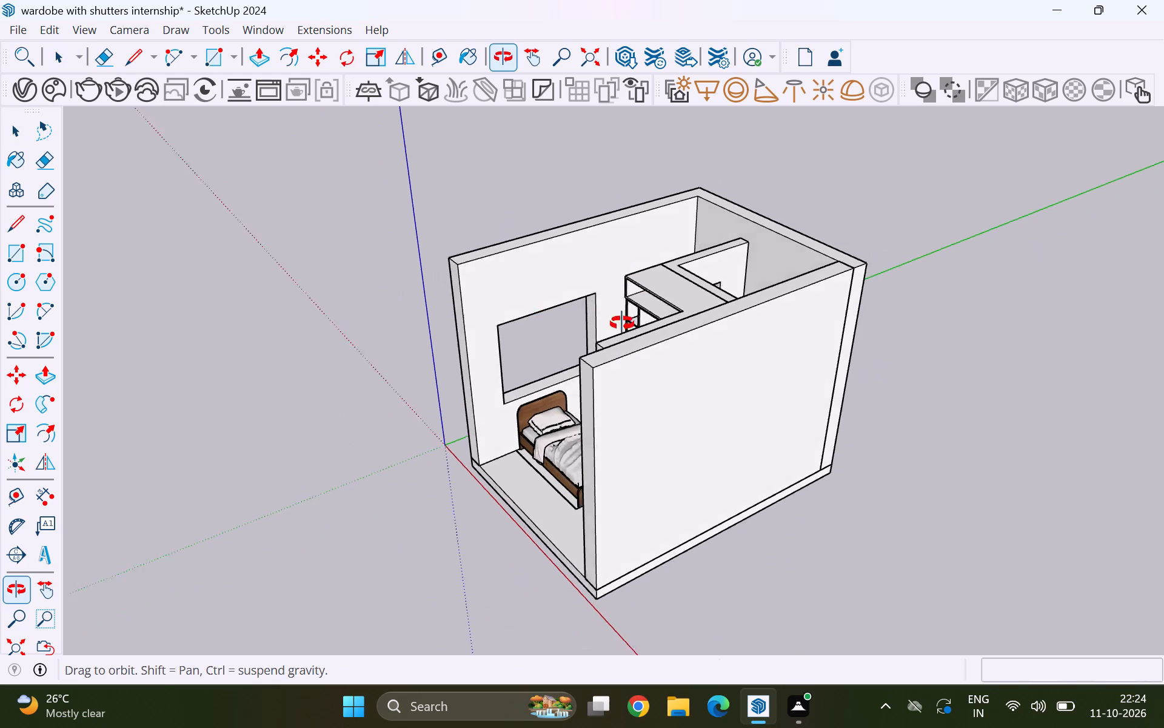
pyautogui.moveTo(622, 323); pyautogui.dragTo(829, 479, button='middle')
pyautogui.scroll(3, 770, 234)
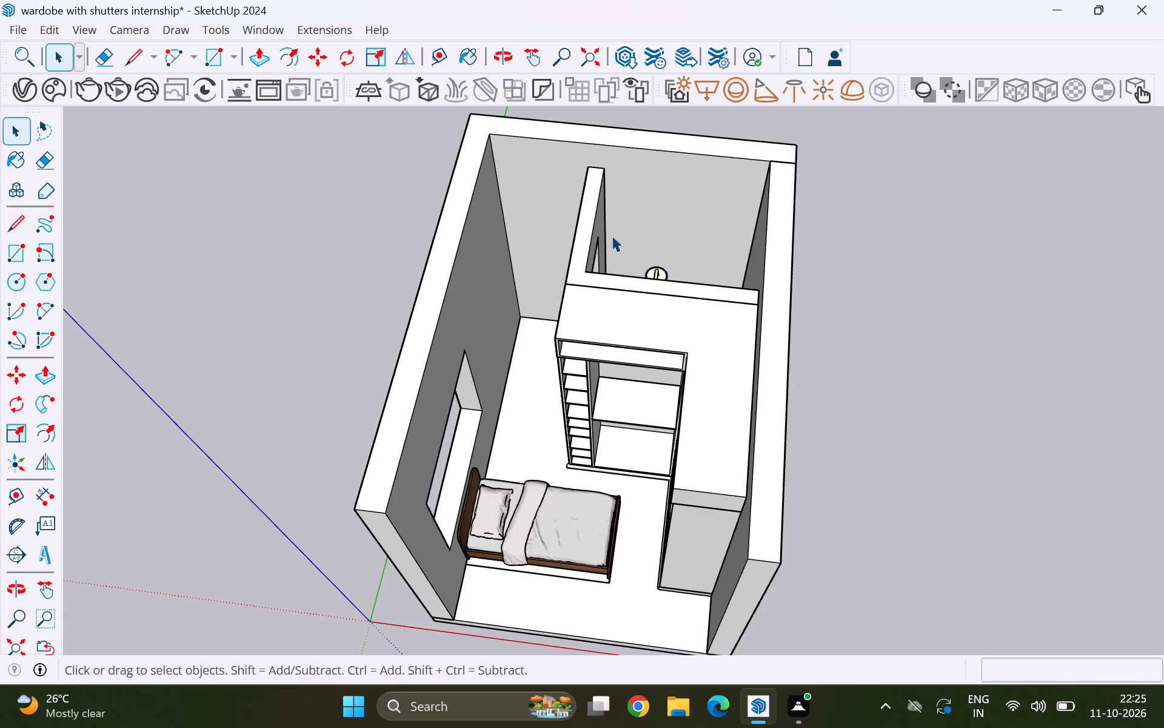
pyautogui.moveTo(629, 238); pyautogui.dragTo(1065, 263, button='middle')
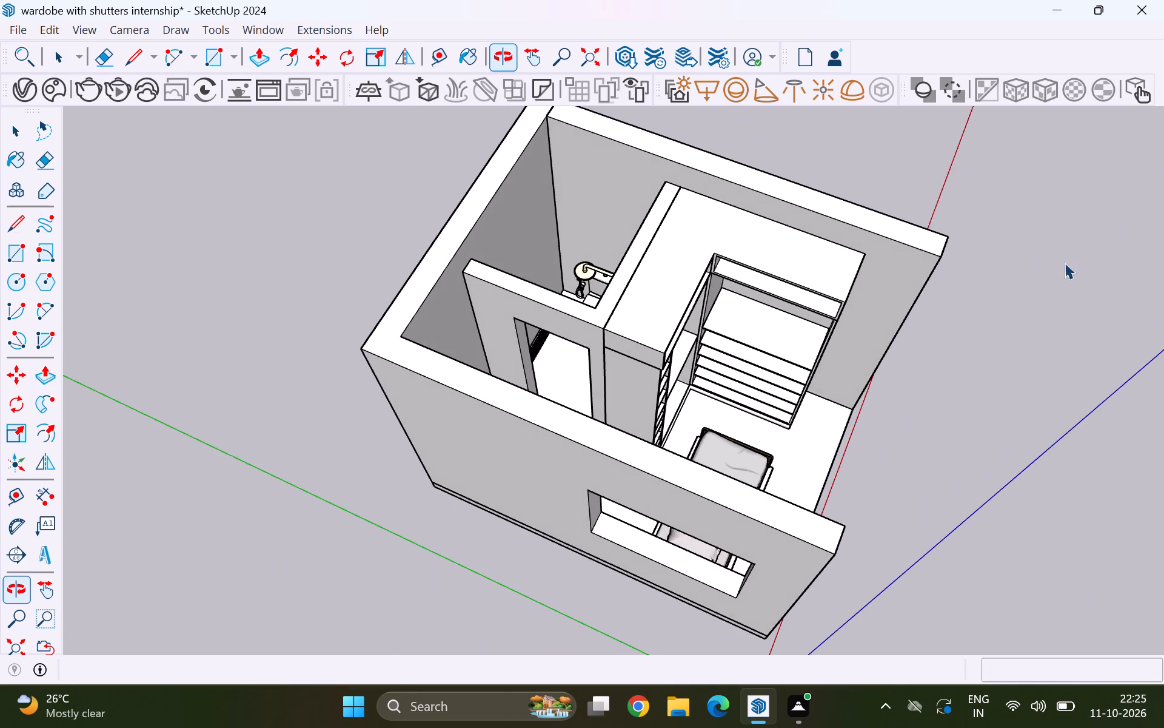
pyautogui.moveTo(558, 271); pyautogui.dragTo(967, 243, button='middle')
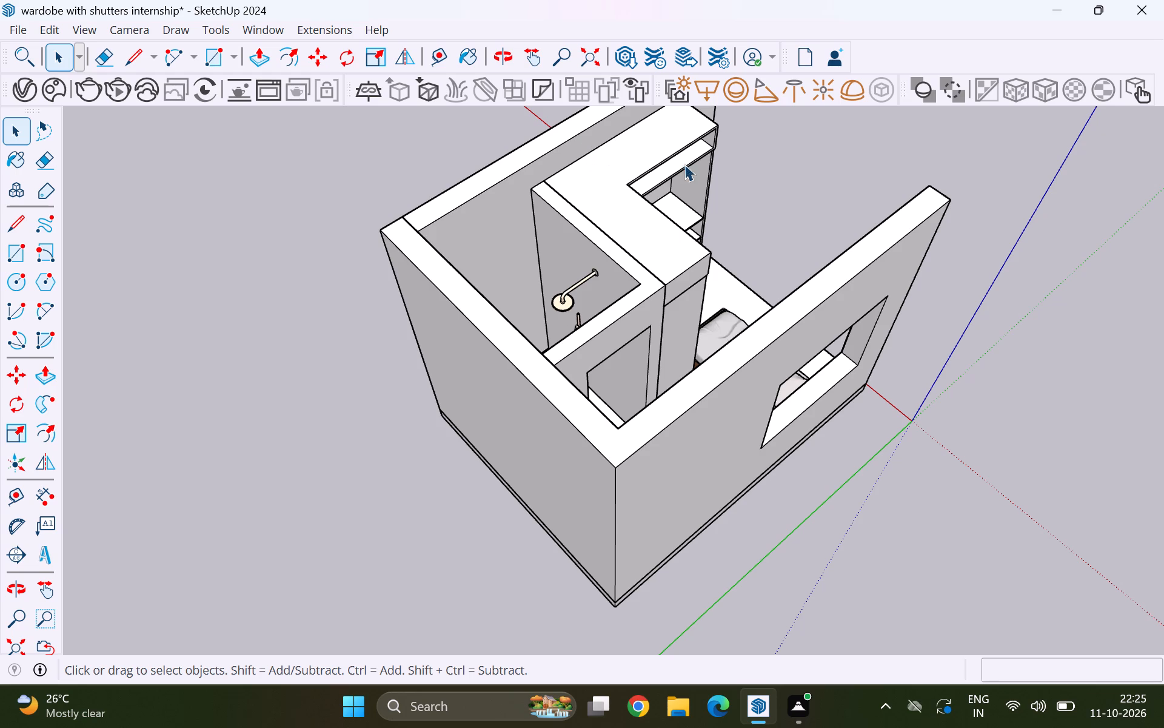
# Inspect the shower and toilet area behind the wardrobe and its doorway.
pyautogui.scroll(-1, 691, 169)
pyautogui.scroll(4, 645, 225)
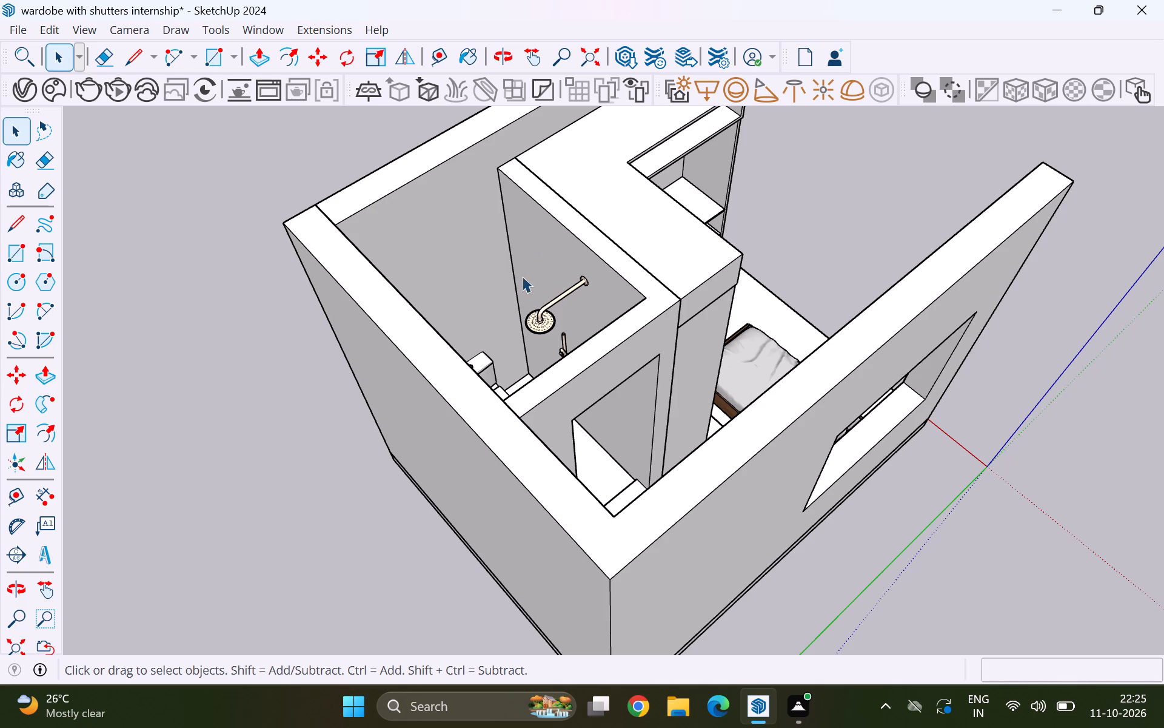
pyautogui.scroll(-6, 532, 237)
pyautogui.scroll(9, 552, 280)
pyautogui.moveTo(533, 301); pyautogui.dragTo(542, 302, button='middle')
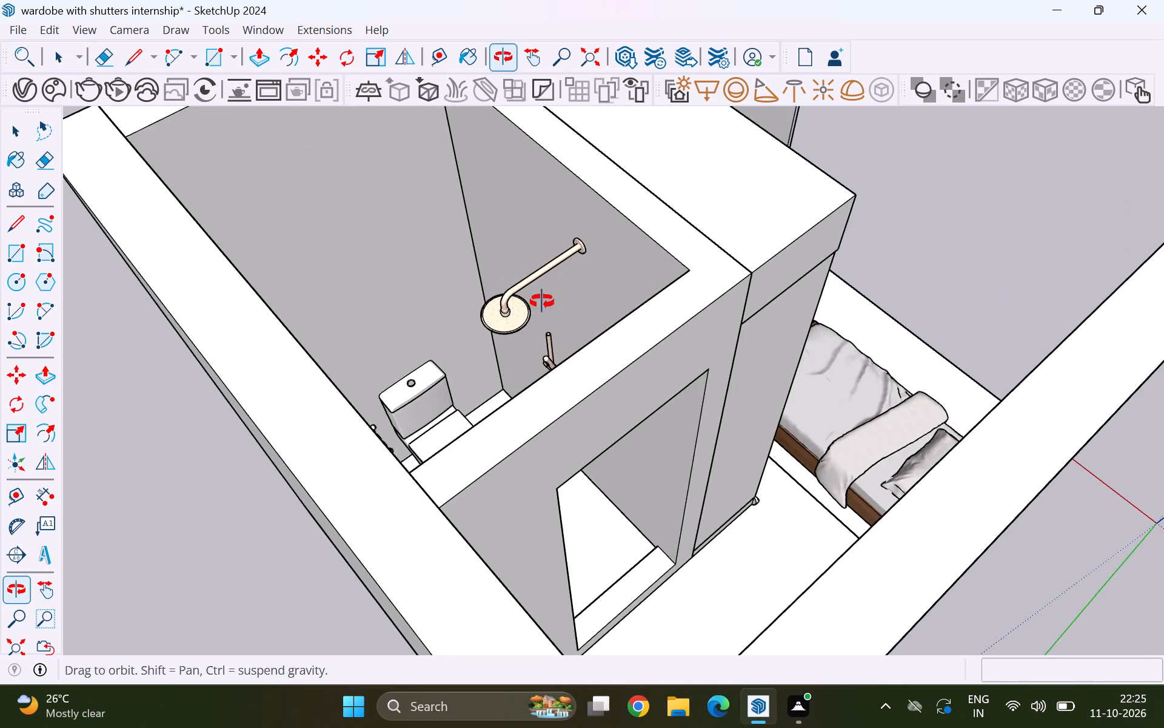
pyautogui.moveTo(542, 302); pyautogui.dragTo(469, 327, button='middle')
pyautogui.scroll(-9, 441, 286)
# Examine the whole room from the window wall around to its open front.
pyautogui.moveTo(513, 370); pyautogui.dragTo(179, 280, button='middle')
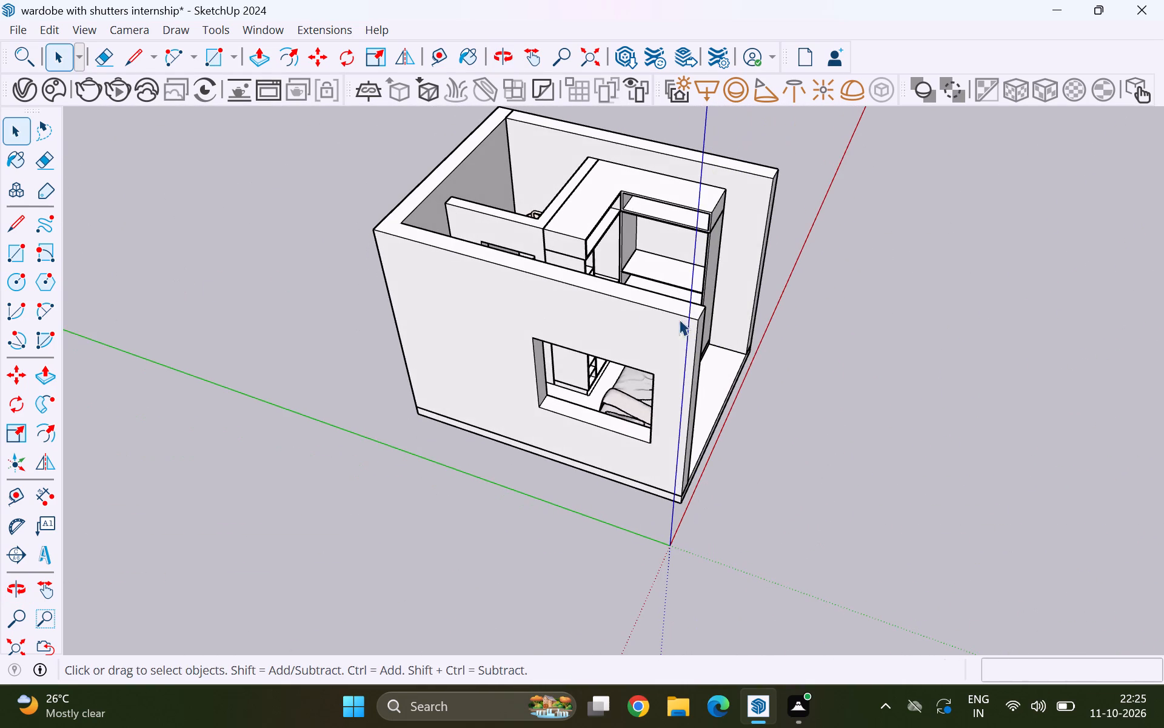
pyautogui.moveTo(746, 353); pyautogui.dragTo(178, 302, button='middle')
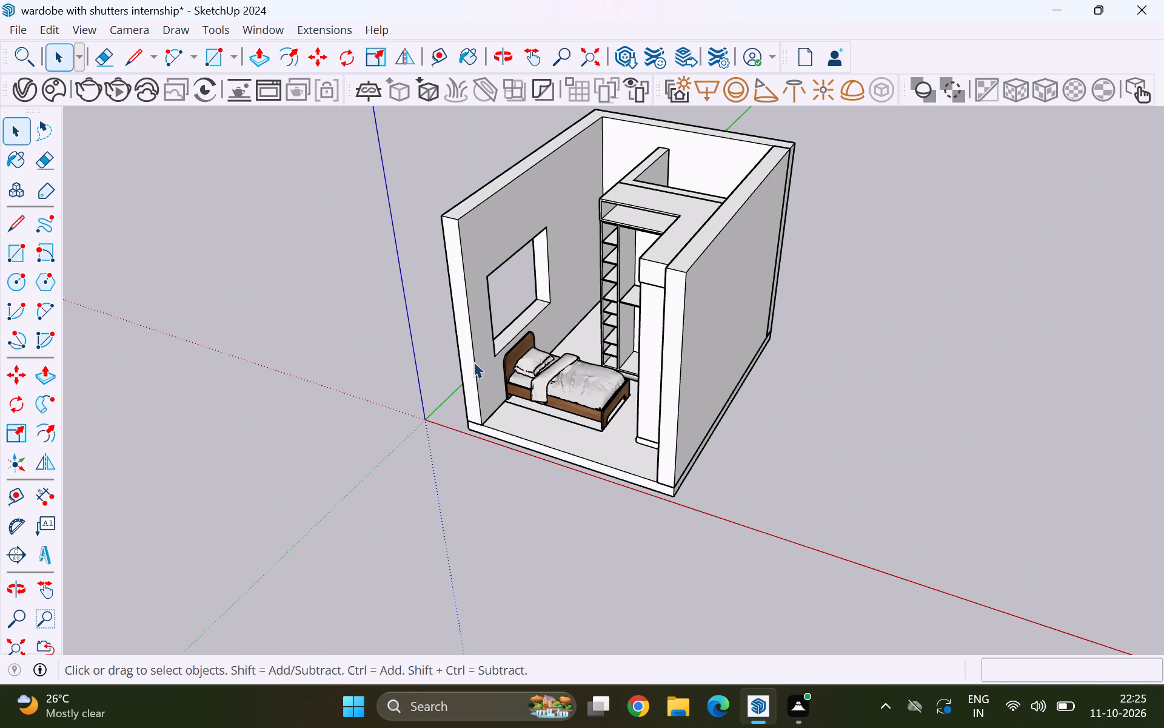
pyautogui.moveTo(428, 344); pyautogui.dragTo(610, 253, button='middle')
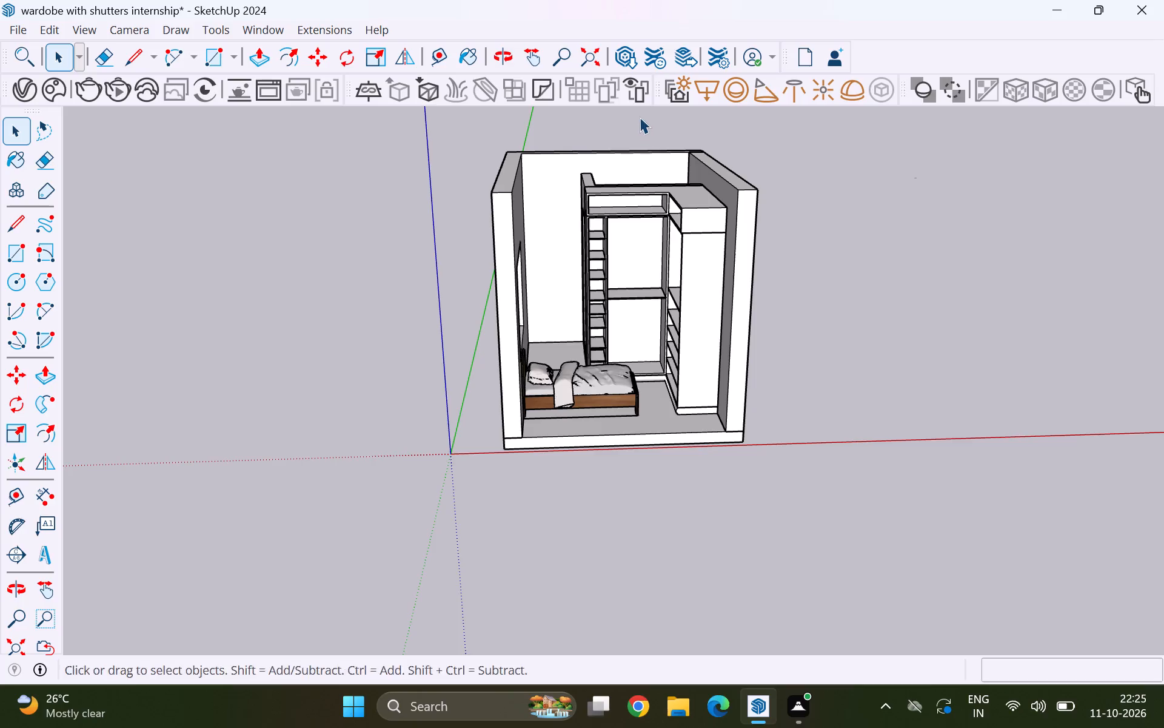
pyautogui.moveTo(646, 136); pyautogui.dragTo(741, 307, button='middle')
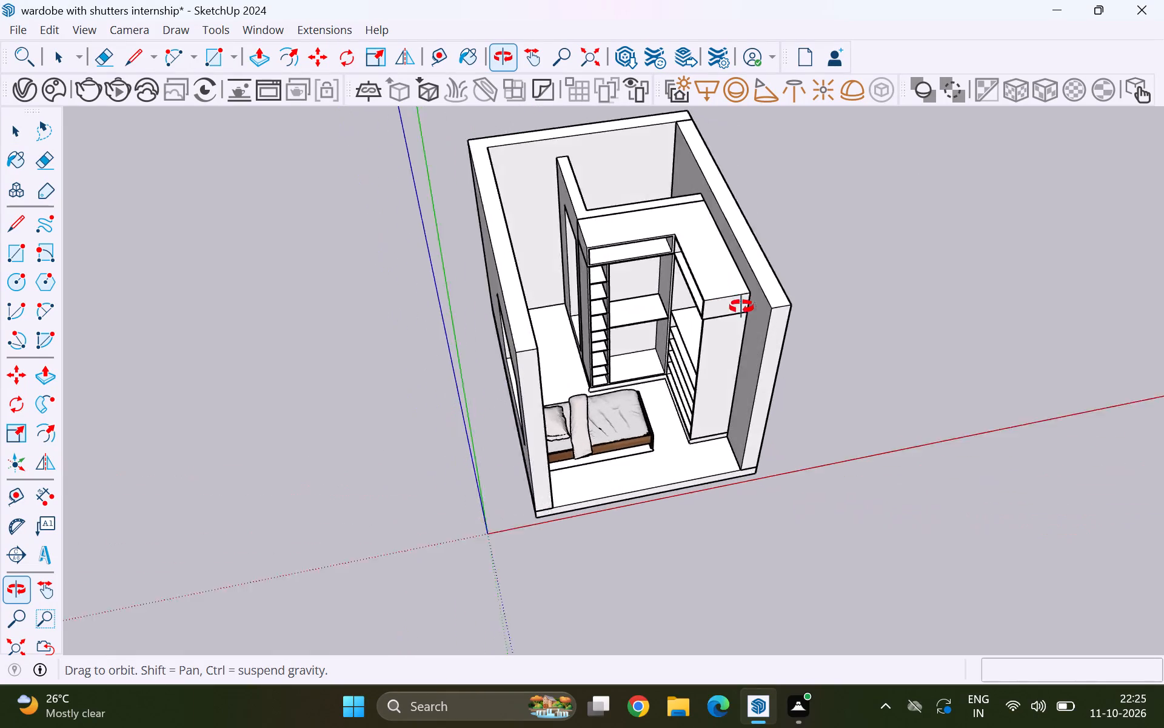
pyautogui.moveTo(741, 307); pyautogui.dragTo(316, 260, button='middle')
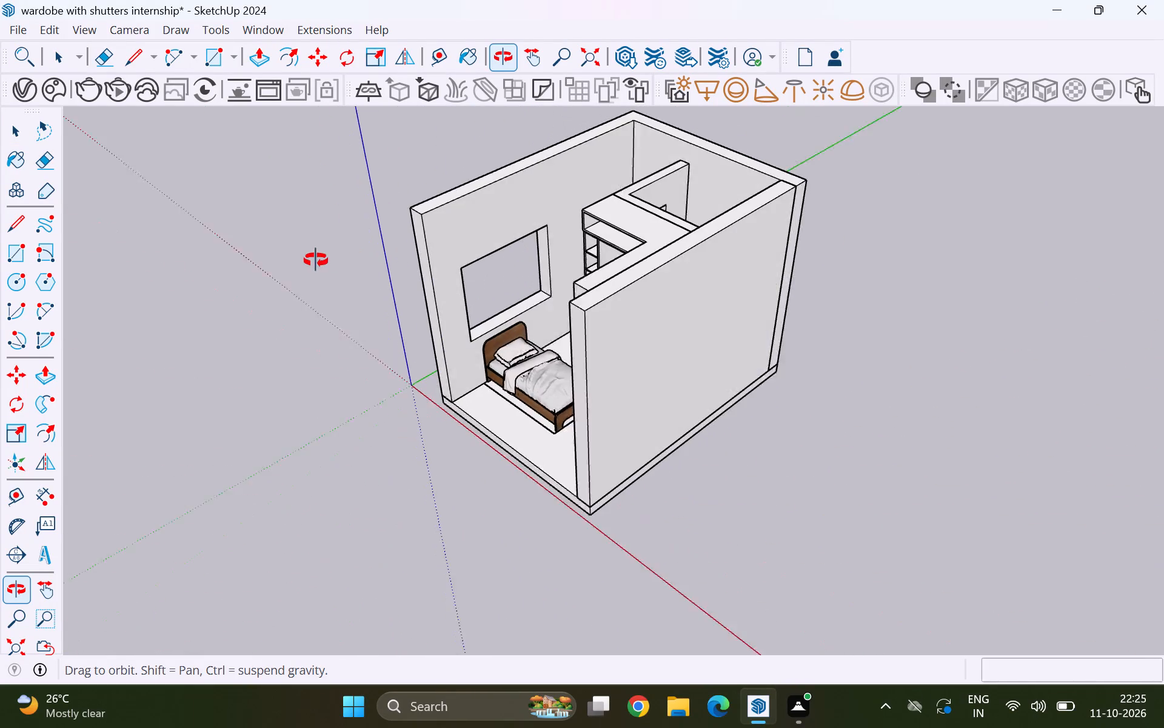
pyautogui.moveTo(316, 260); pyautogui.dragTo(426, 251, button='middle')
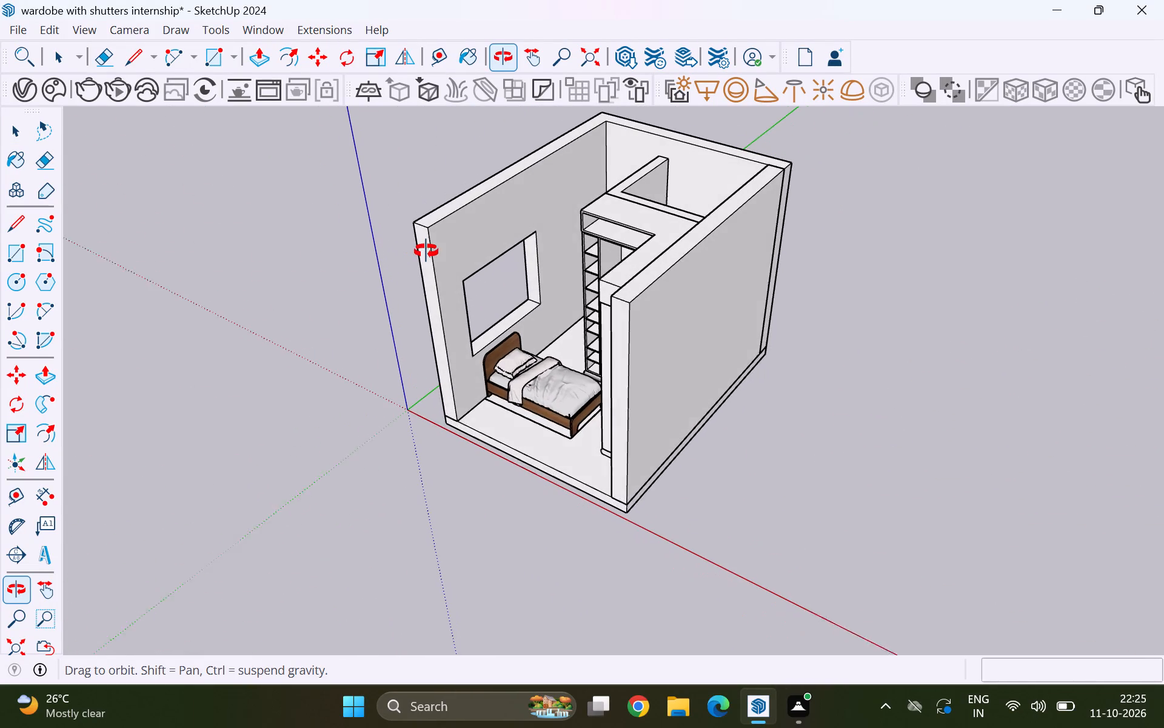
pyautogui.moveTo(426, 251); pyautogui.dragTo(428, 251, button='middle')
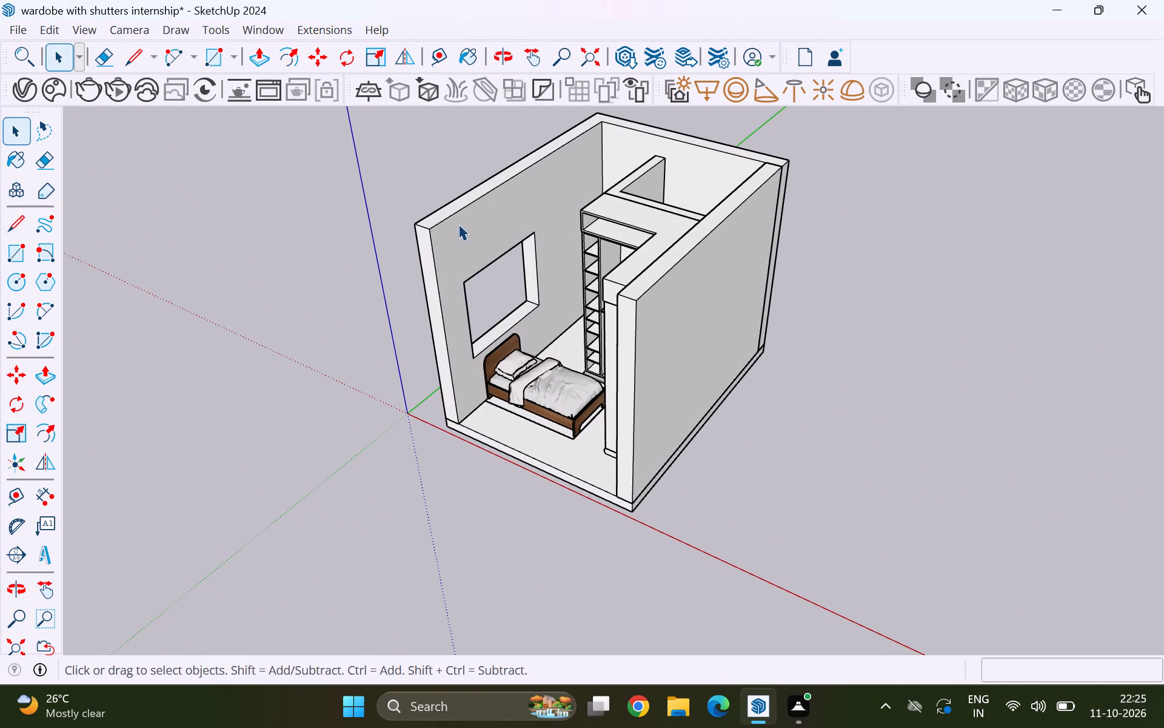
pyautogui.scroll(-4, 603, 251)
pyautogui.moveTo(572, 302); pyautogui.dragTo(578, 302, button='middle')
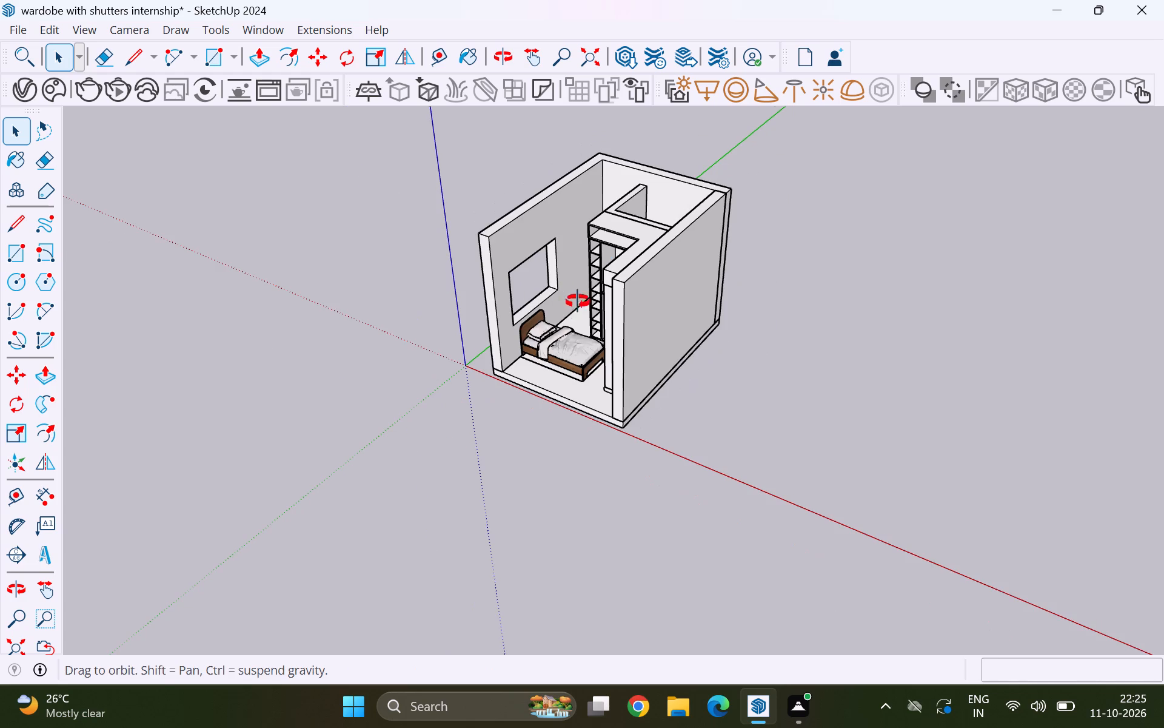
pyautogui.moveTo(578, 302); pyautogui.dragTo(762, 268, button='middle')
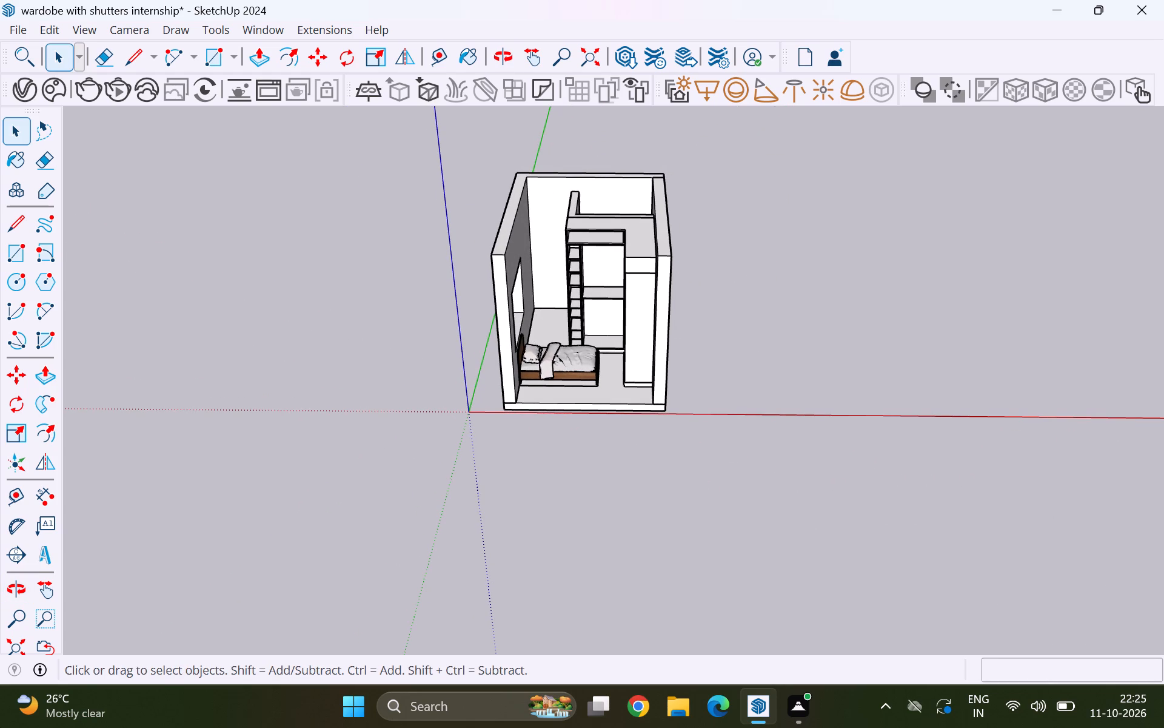
pyautogui.scroll(-3, 156, 549)
pyautogui.scroll(4, 373, 372)
pyautogui.scroll(-7, 135, 398)
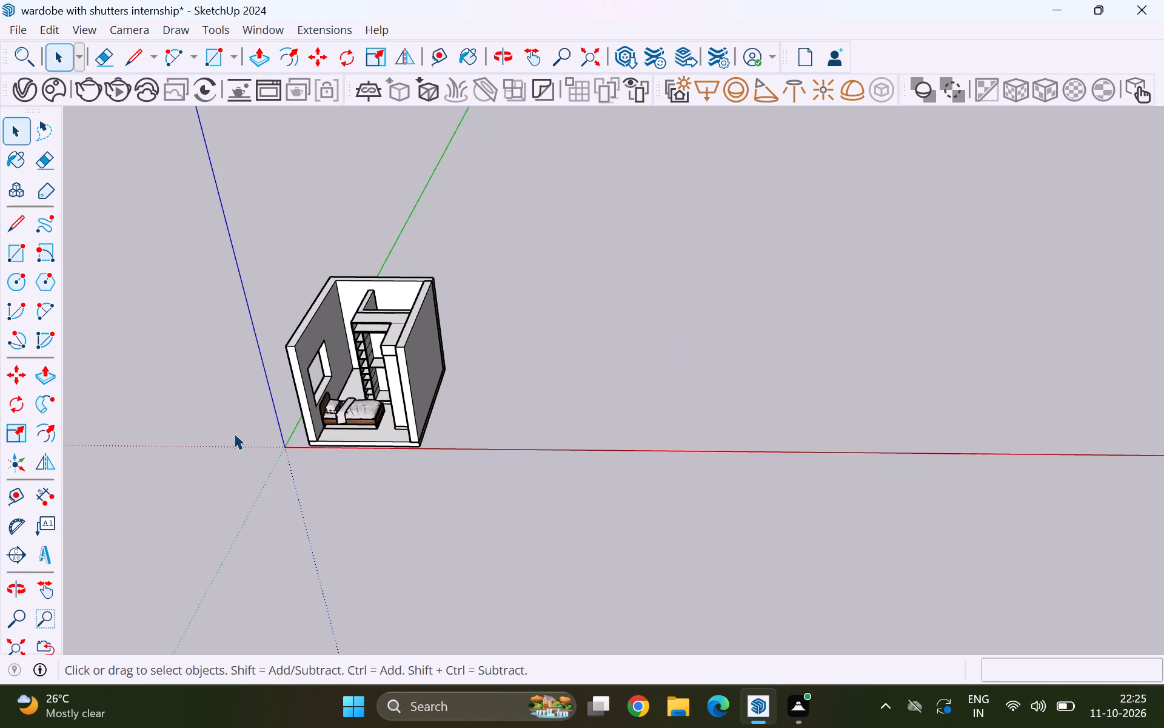
pyautogui.moveTo(234, 433); pyautogui.dragTo(528, 419, button='middle')
# Review the wardrobe and bed again, and inspect the empty window opening above the bed.
pyautogui.scroll(5, 520, 422)
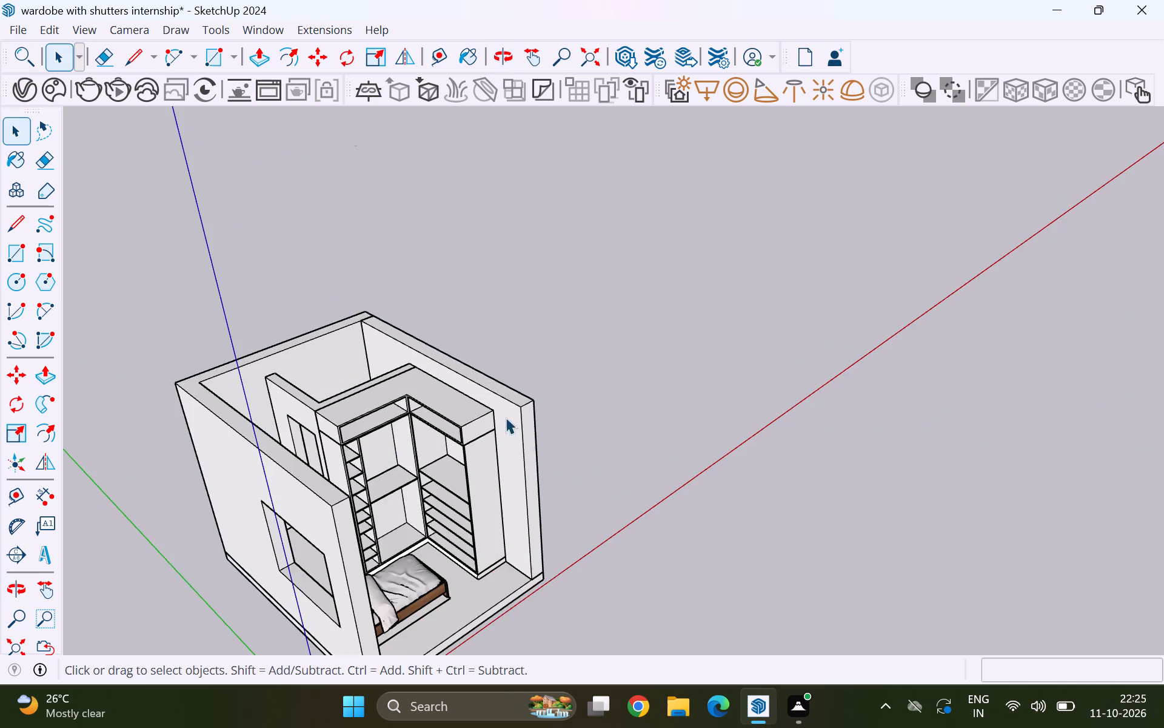
pyautogui.scroll(4, 492, 411)
pyautogui.scroll(8, 363, 376)
pyautogui.scroll(-10, 486, 294)
pyautogui.scroll(-4, 346, 307)
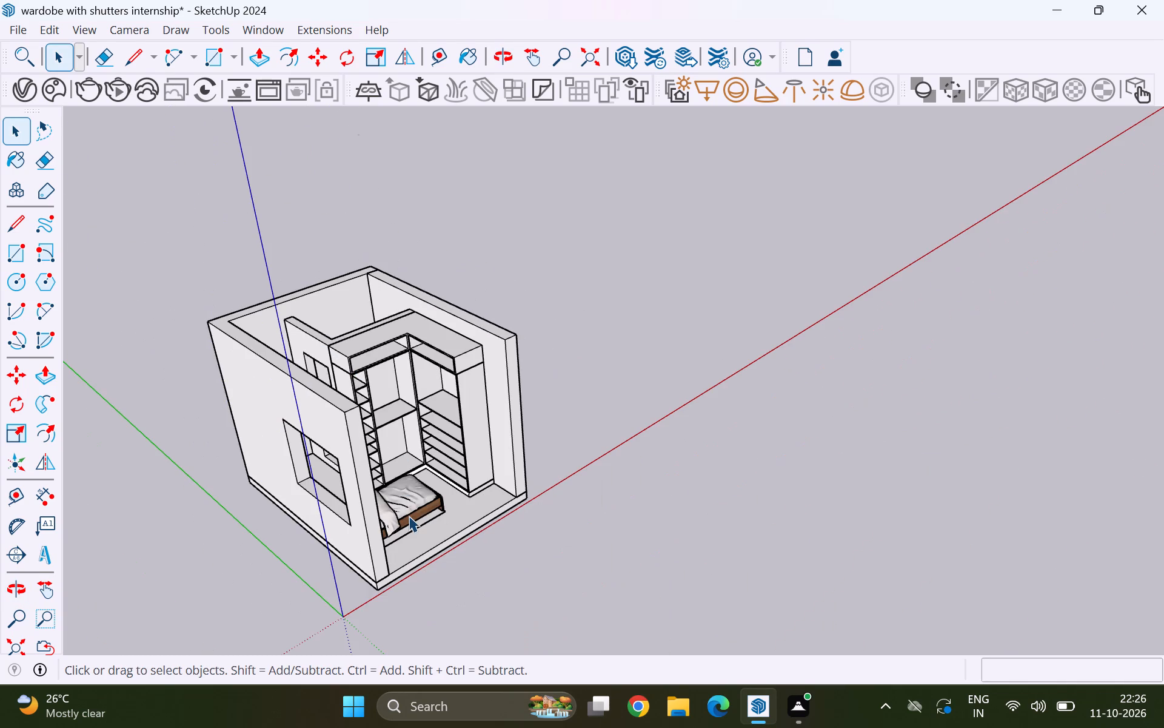
pyautogui.moveTo(407, 515); pyautogui.dragTo(66, 413, button='middle')
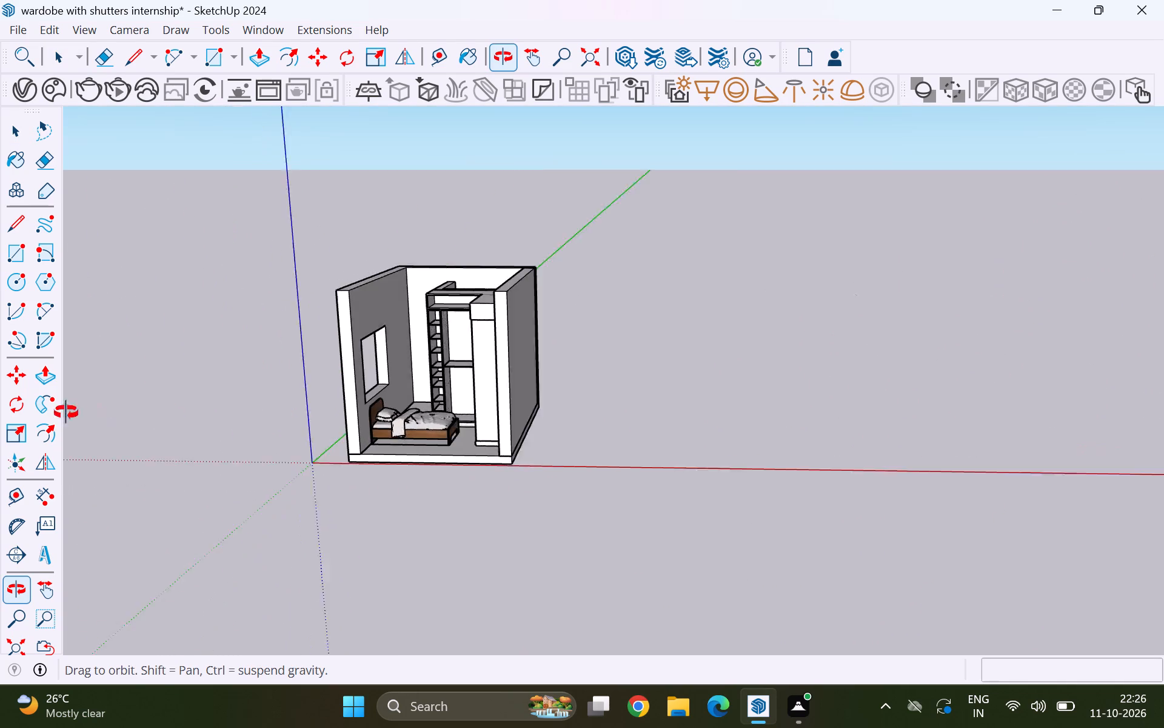
pyautogui.moveTo(66, 413); pyautogui.dragTo(8, 413, button='middle')
pyautogui.scroll(-2, 373, 426)
pyautogui.moveTo(386, 438); pyautogui.dragTo(259, 419, button='middle')
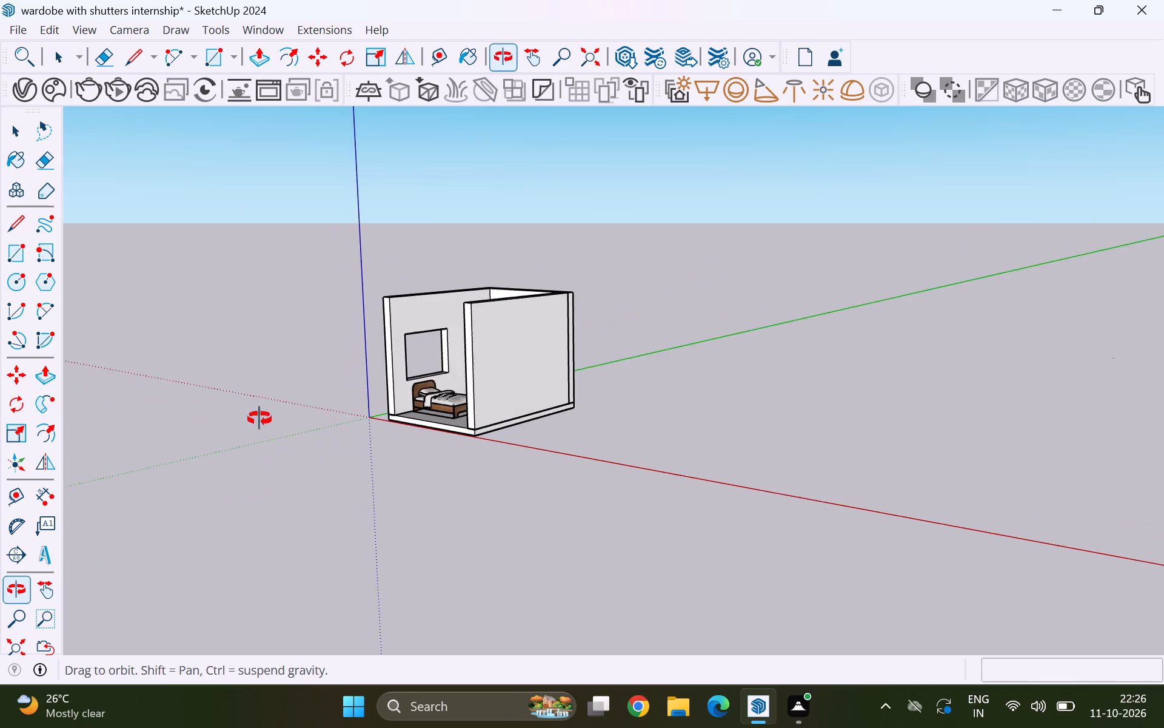
pyautogui.moveTo(259, 419); pyautogui.dragTo(251, 419, button='middle')
pyautogui.scroll(8, 438, 335)
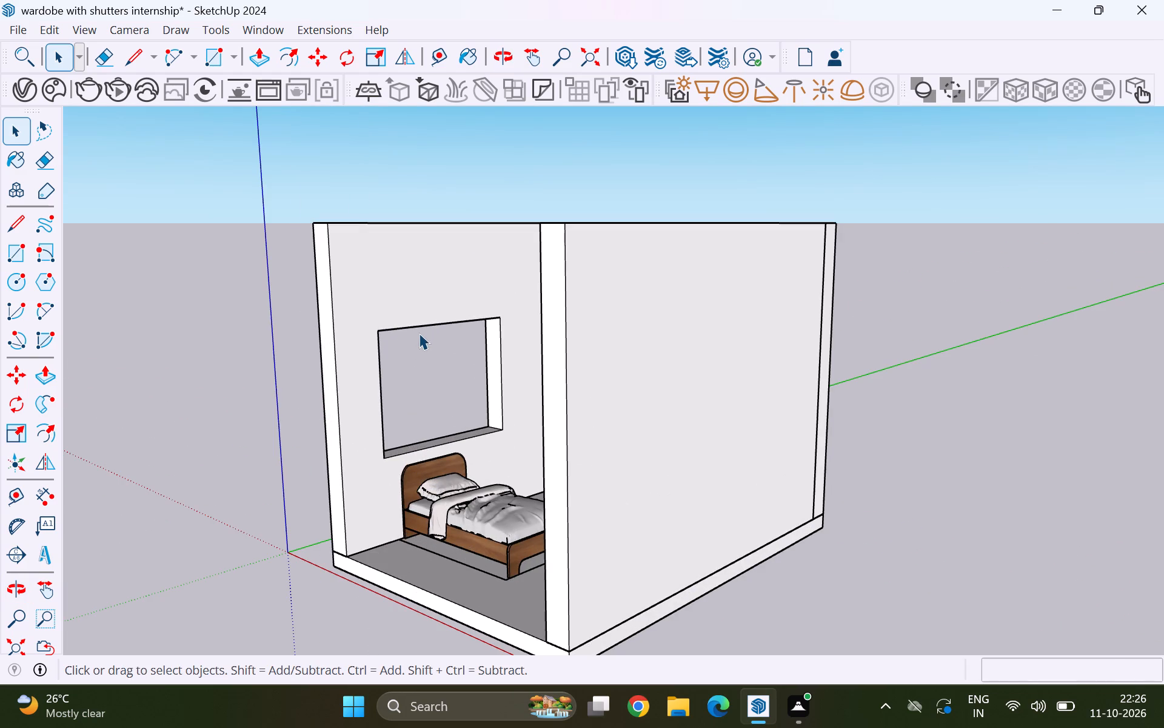
pyautogui.scroll(-1, 413, 362)
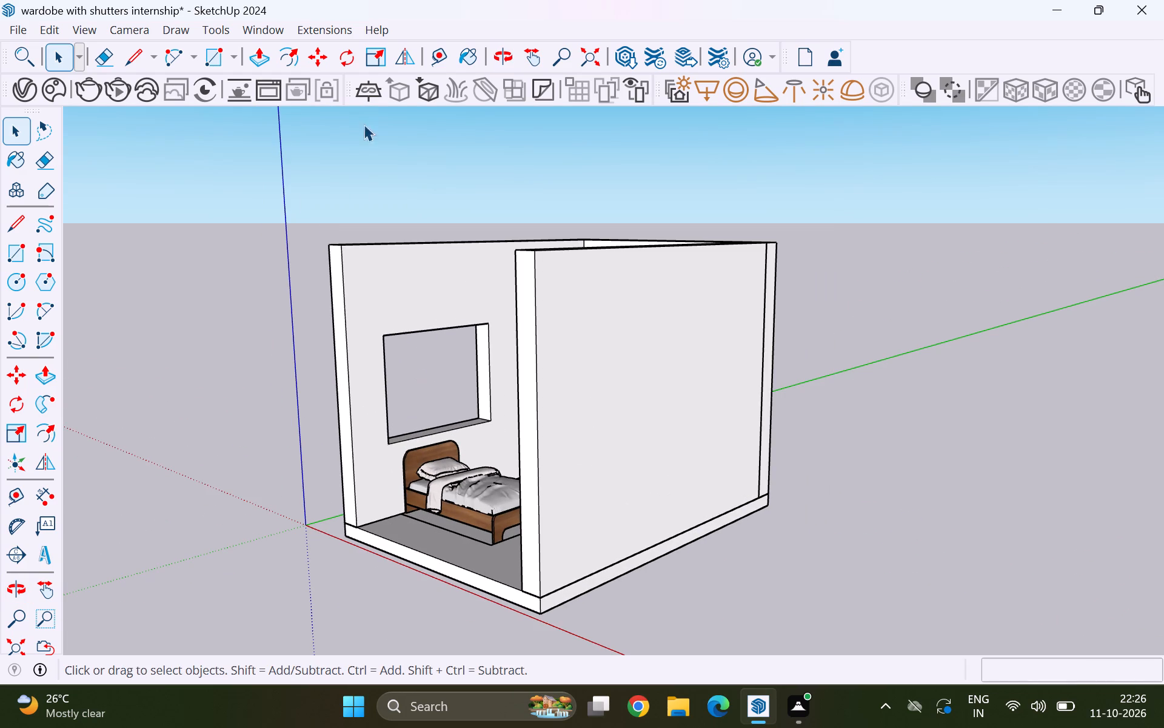
# Search 3D Warehouse for "window" models.
pyautogui.click(275, 28)
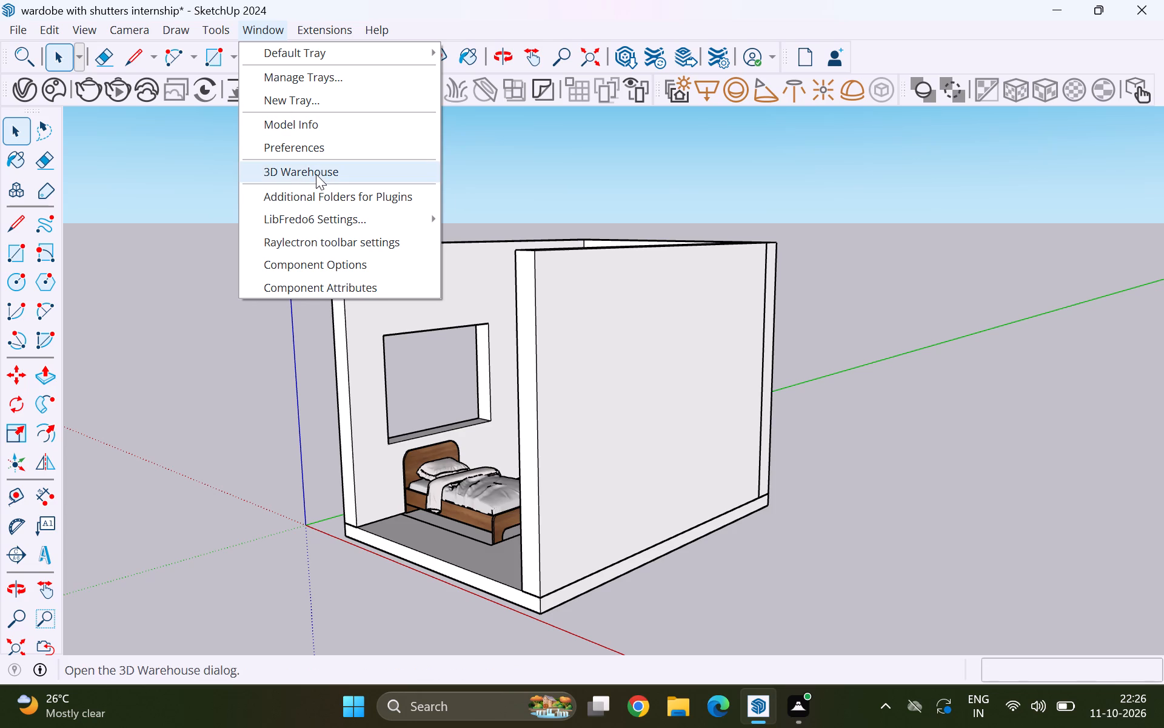
pyautogui.click(316, 174)
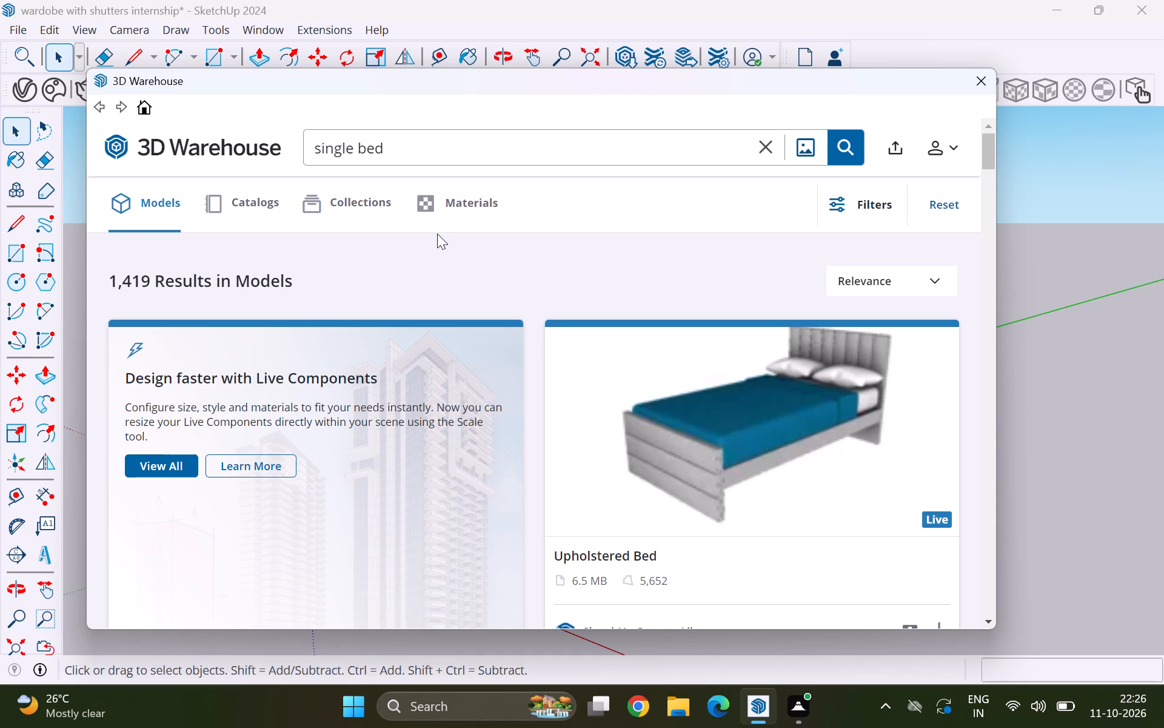
pyautogui.click(763, 145)
pyautogui.click(374, 149)
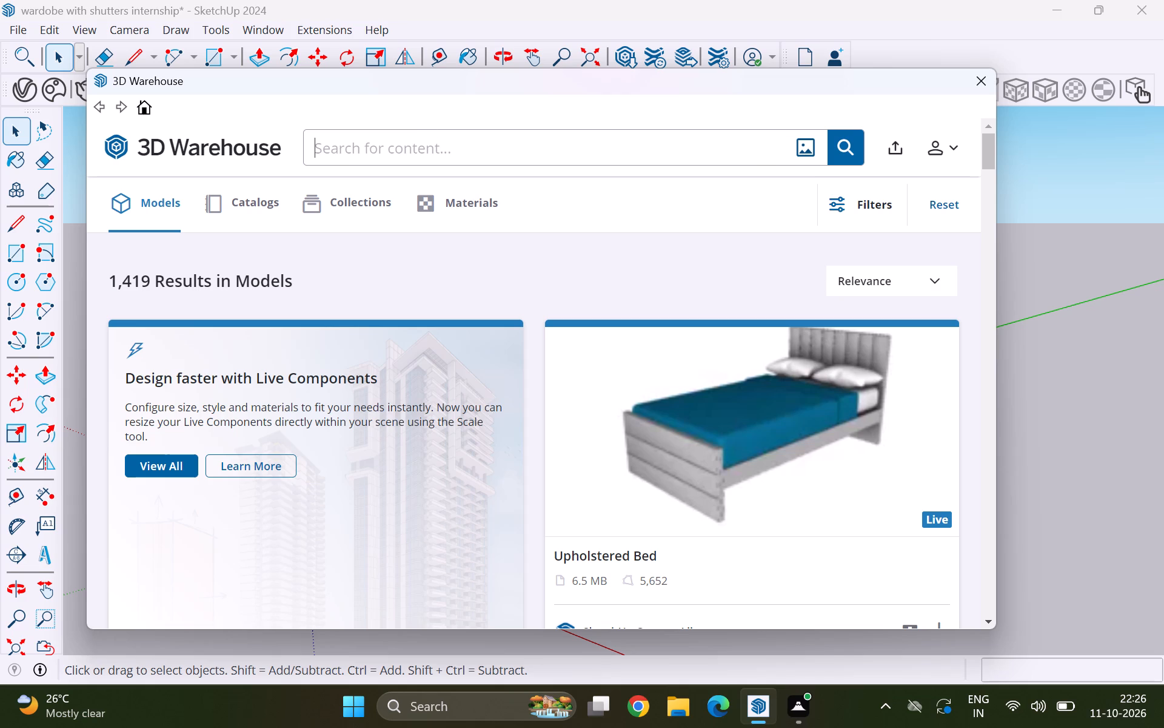
pyautogui.press('w')
pyautogui.write('ind')
pyautogui.press('o')
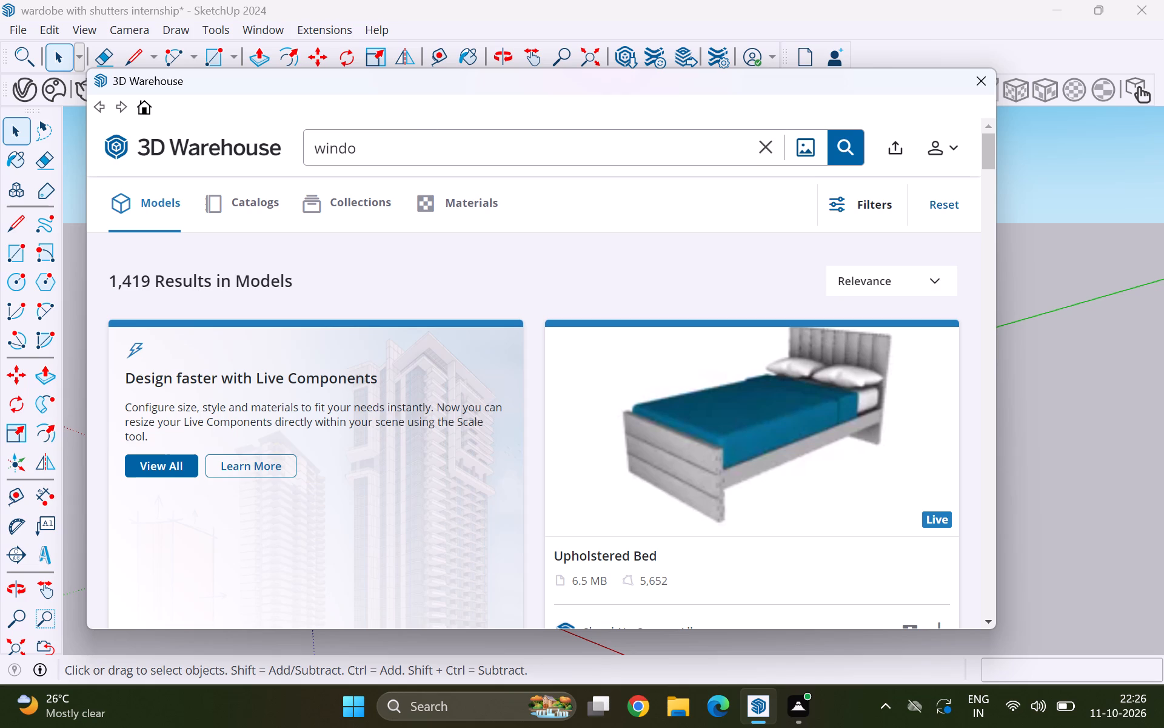
pyautogui.press('w')
pyautogui.press('Return')
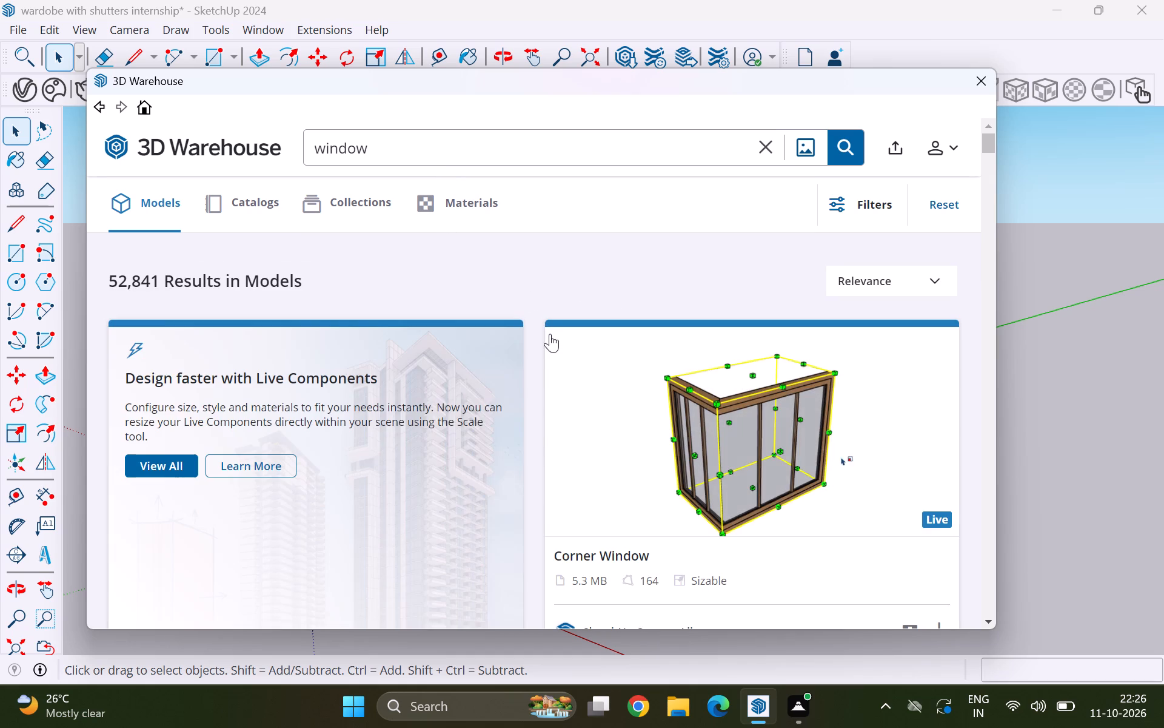
# Browse the "window" search results for a model that suits the opening above the bed.
pyautogui.scroll(-3, 566, 335)
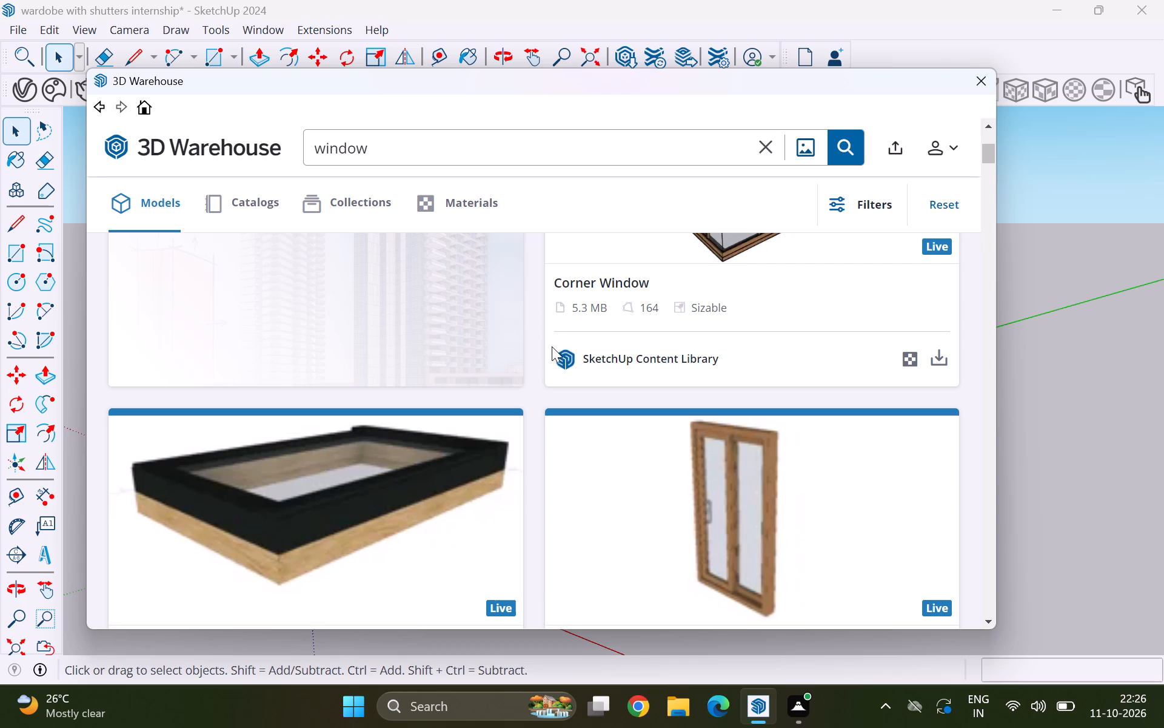
pyautogui.scroll(-7, 553, 346)
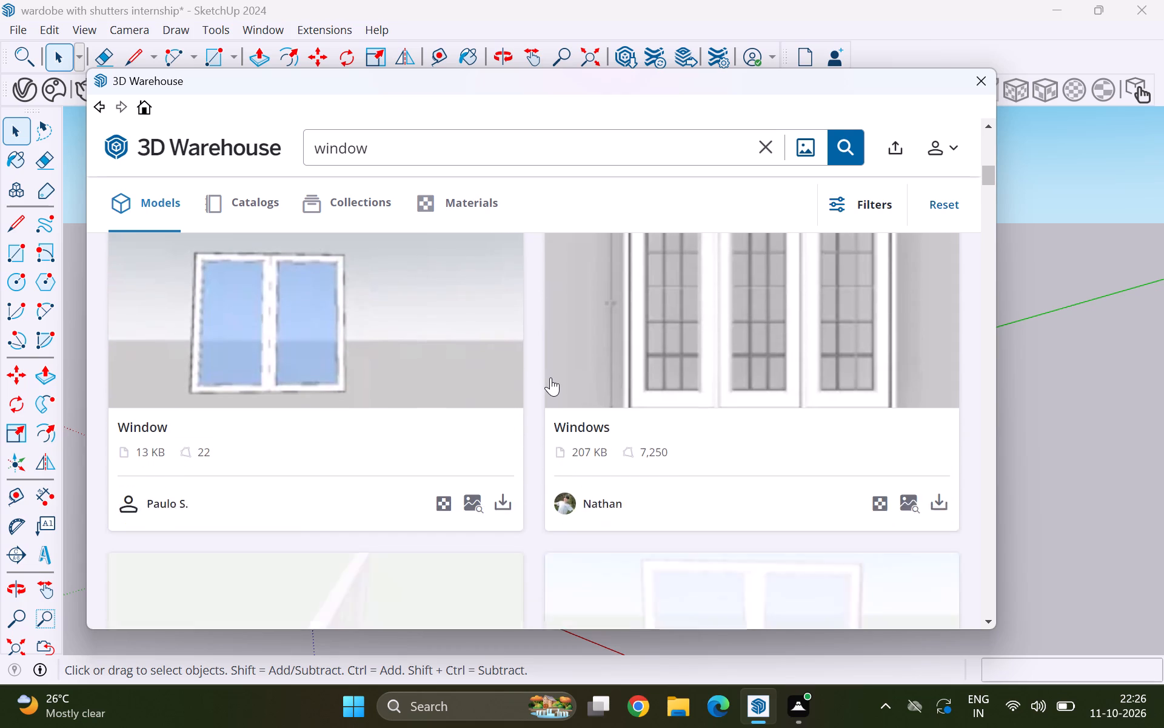
pyautogui.scroll(-2, 552, 376)
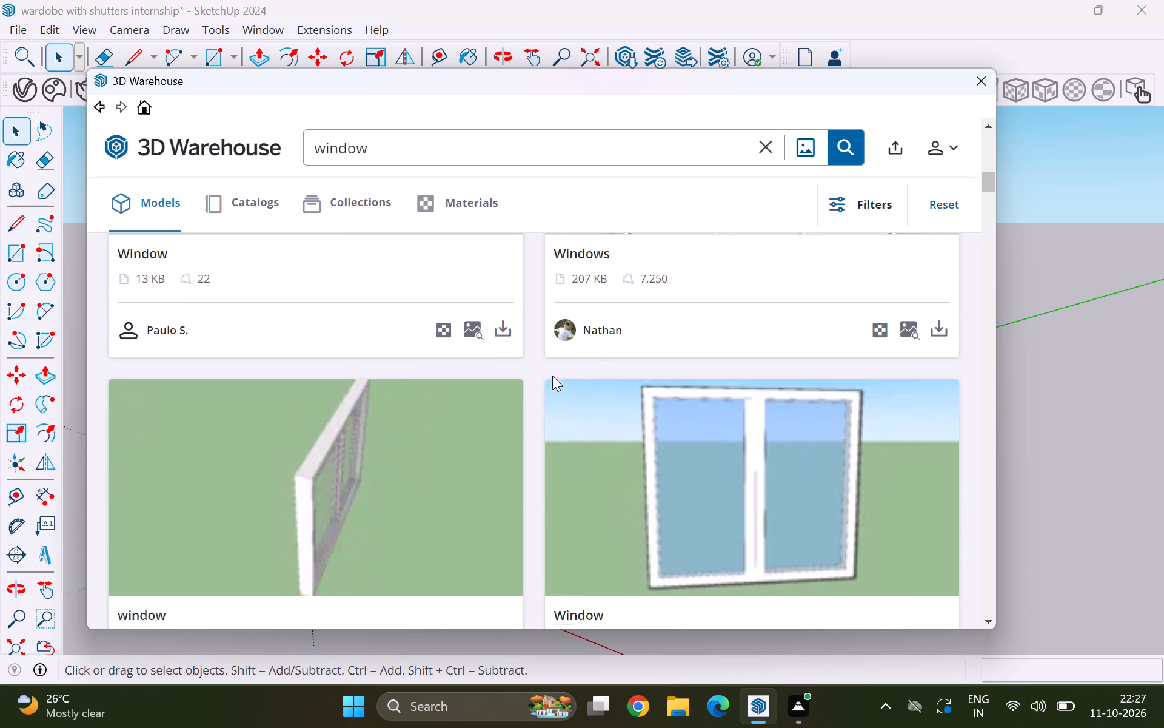
pyautogui.scroll(-1, 541, 380)
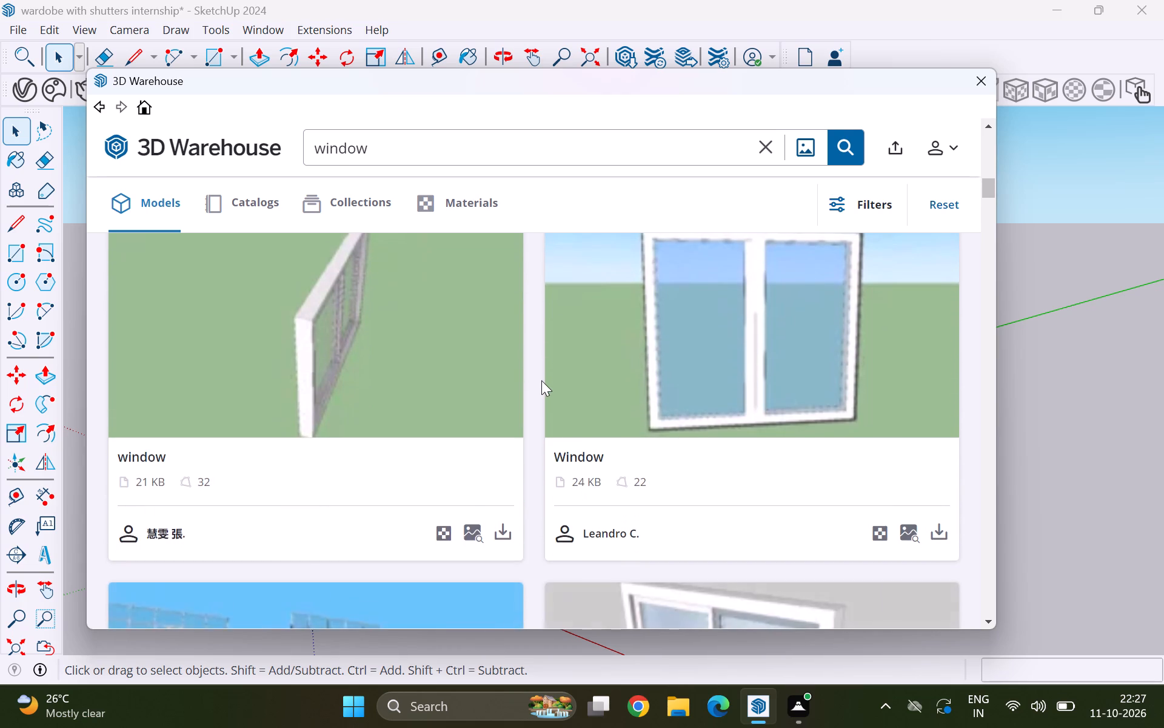
pyautogui.scroll(-7, 541, 380)
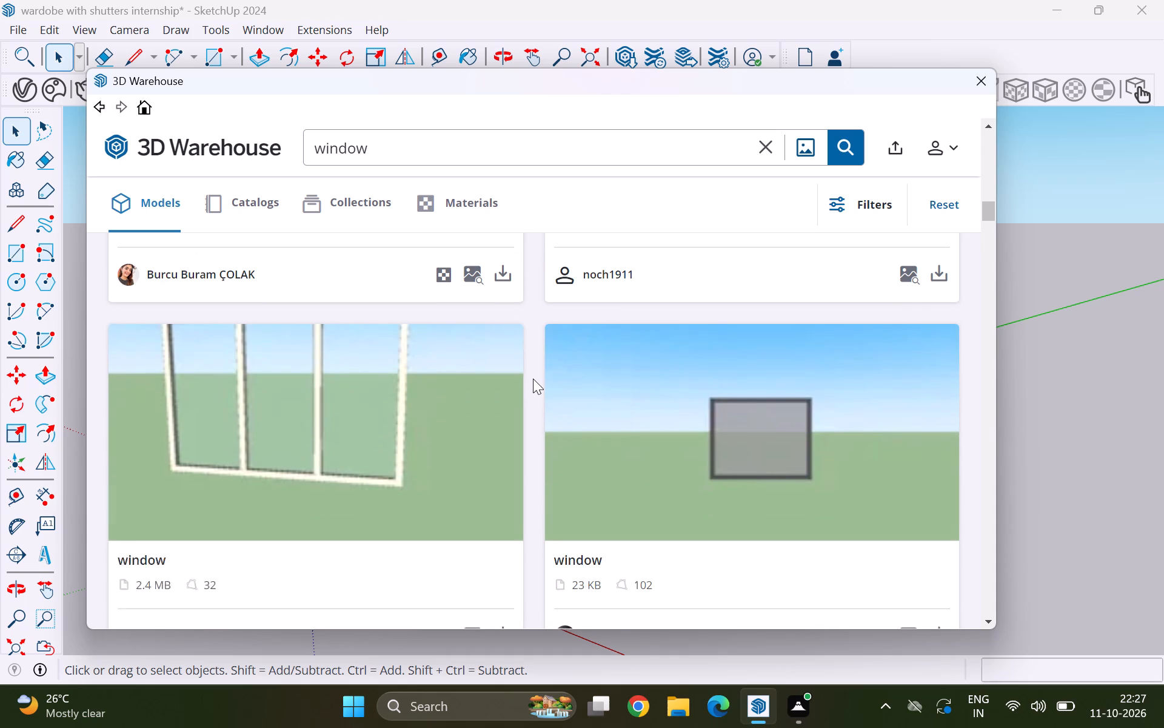
pyautogui.scroll(-8, 533, 379)
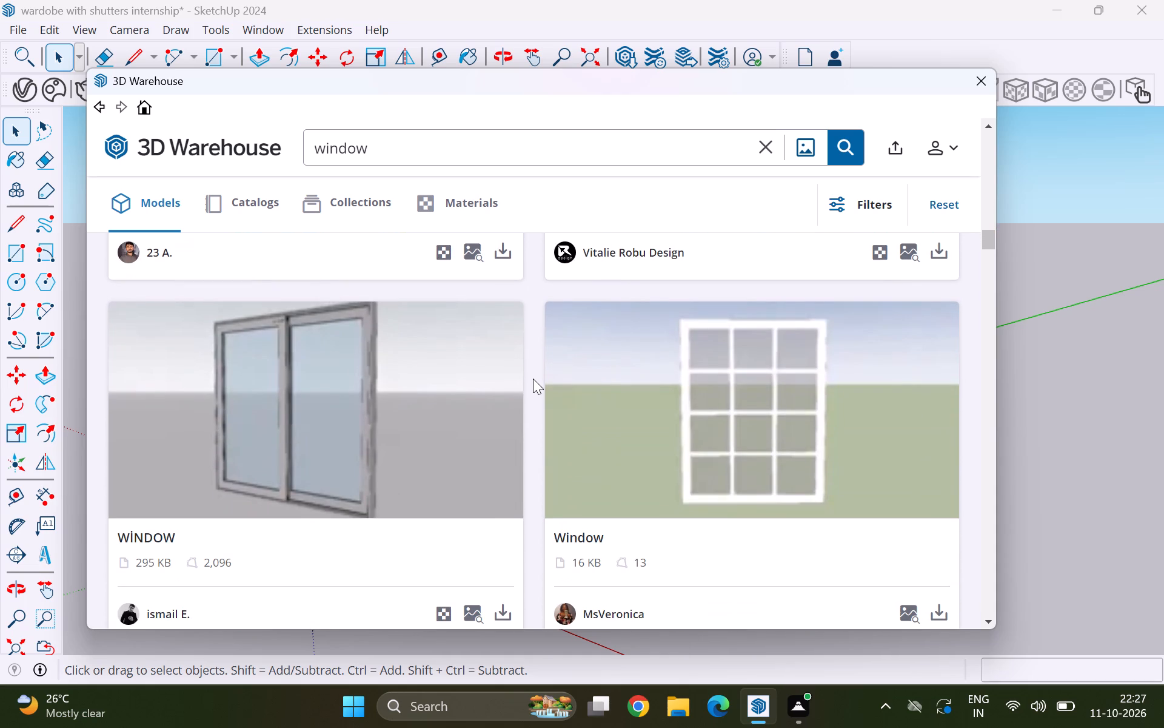
pyautogui.scroll(-3, 533, 379)
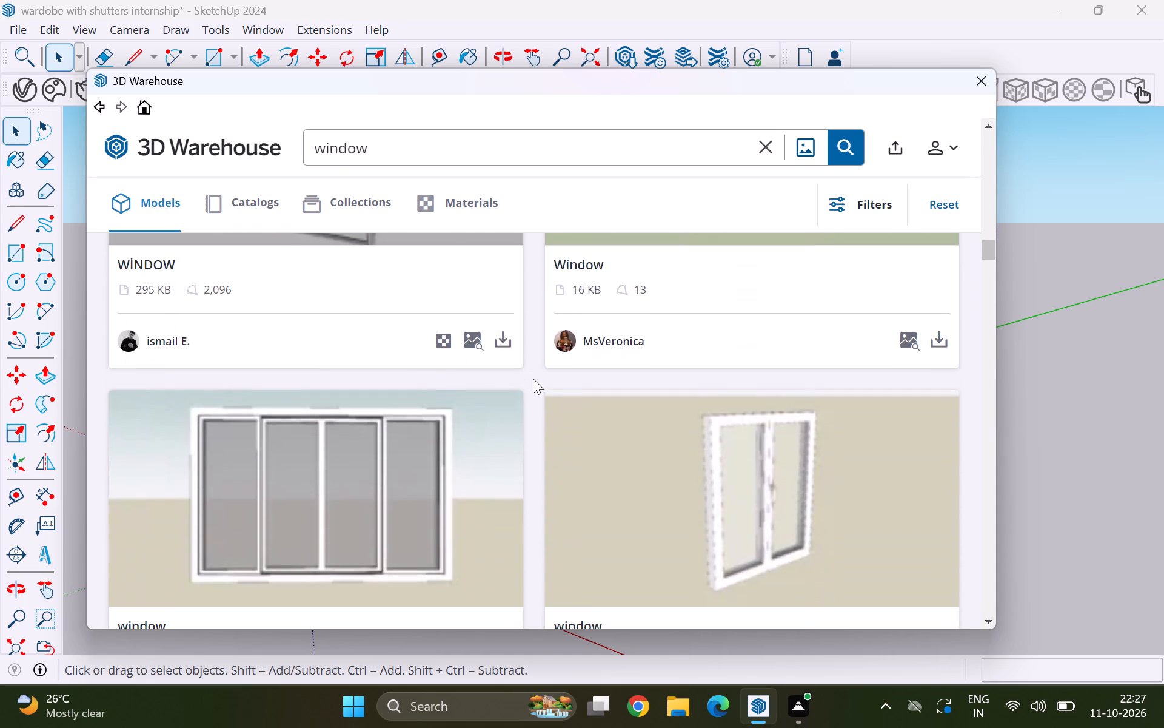
pyautogui.scroll(-3, 533, 379)
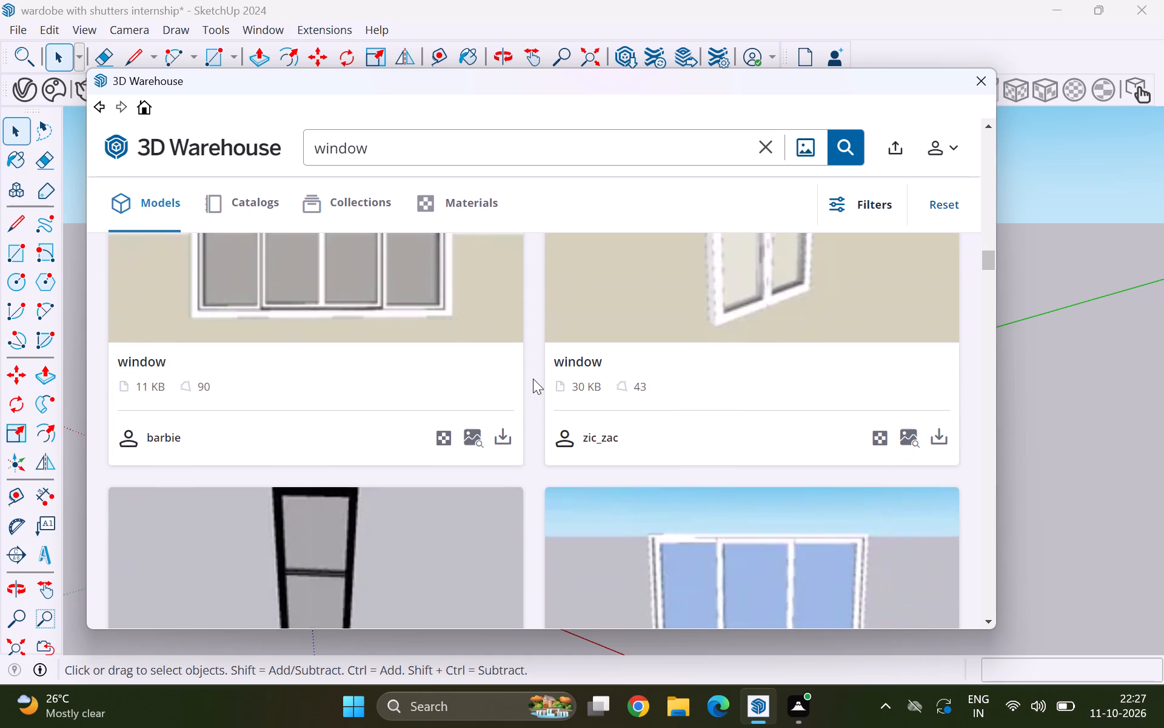
pyautogui.scroll(-5, 533, 379)
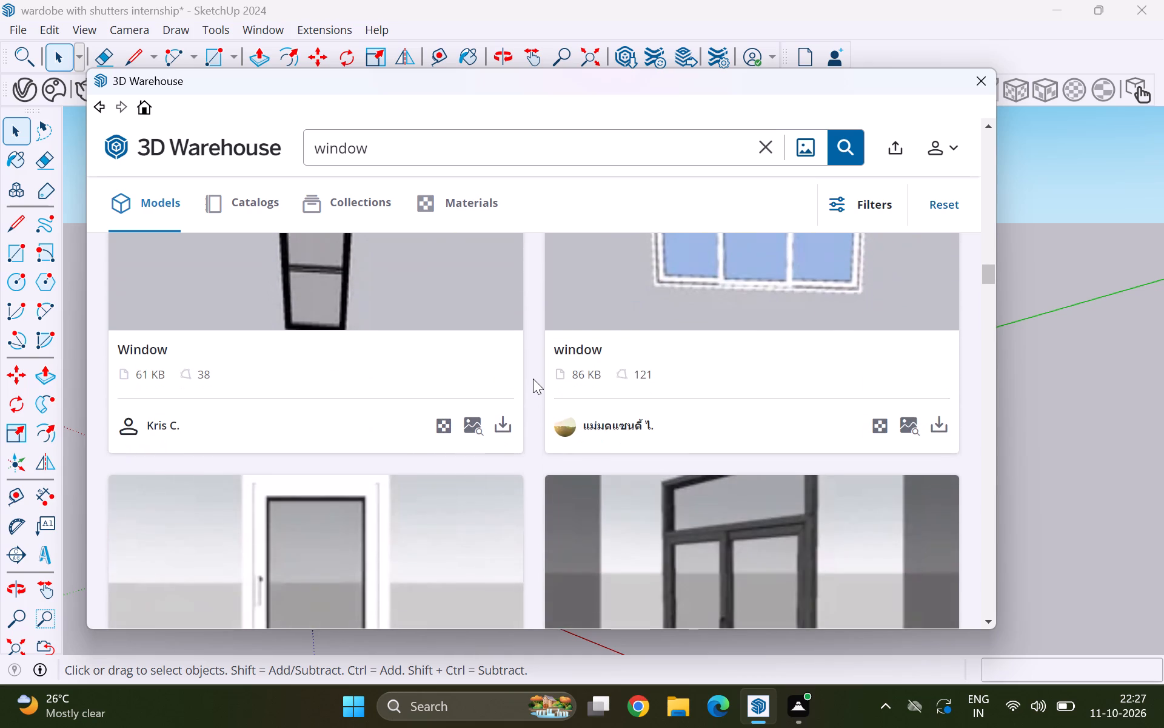
pyautogui.scroll(-1, 533, 379)
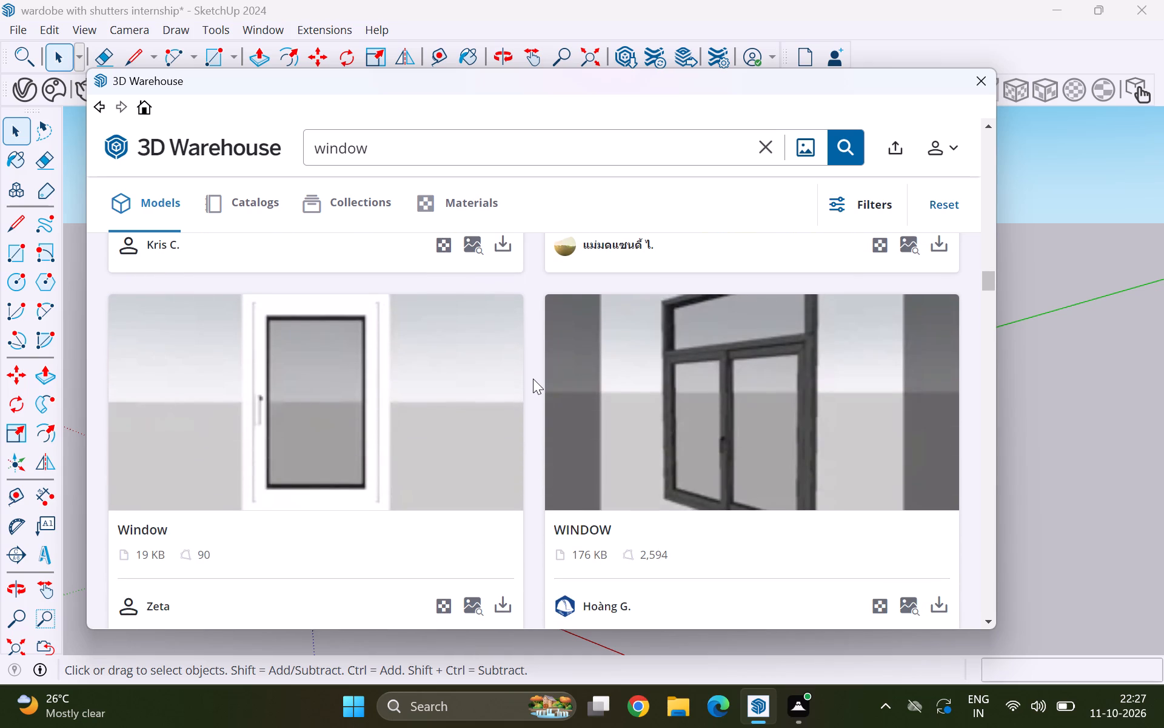
pyautogui.scroll(-2, 533, 379)
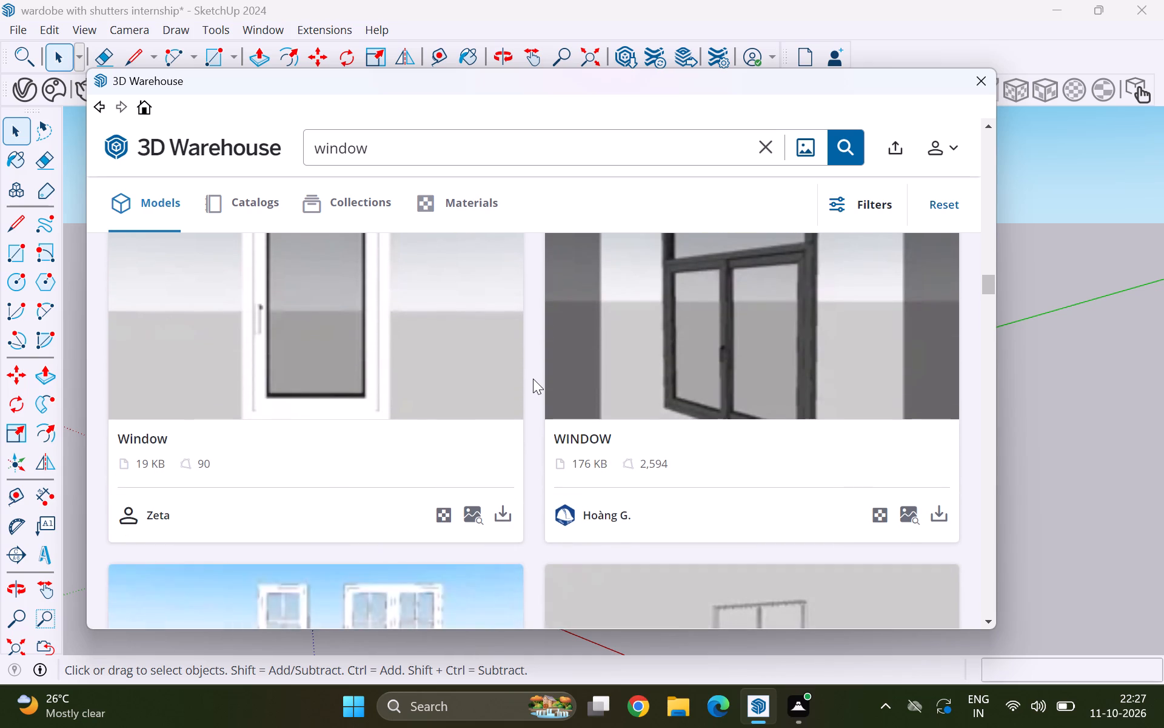
pyautogui.scroll(-6, 533, 379)
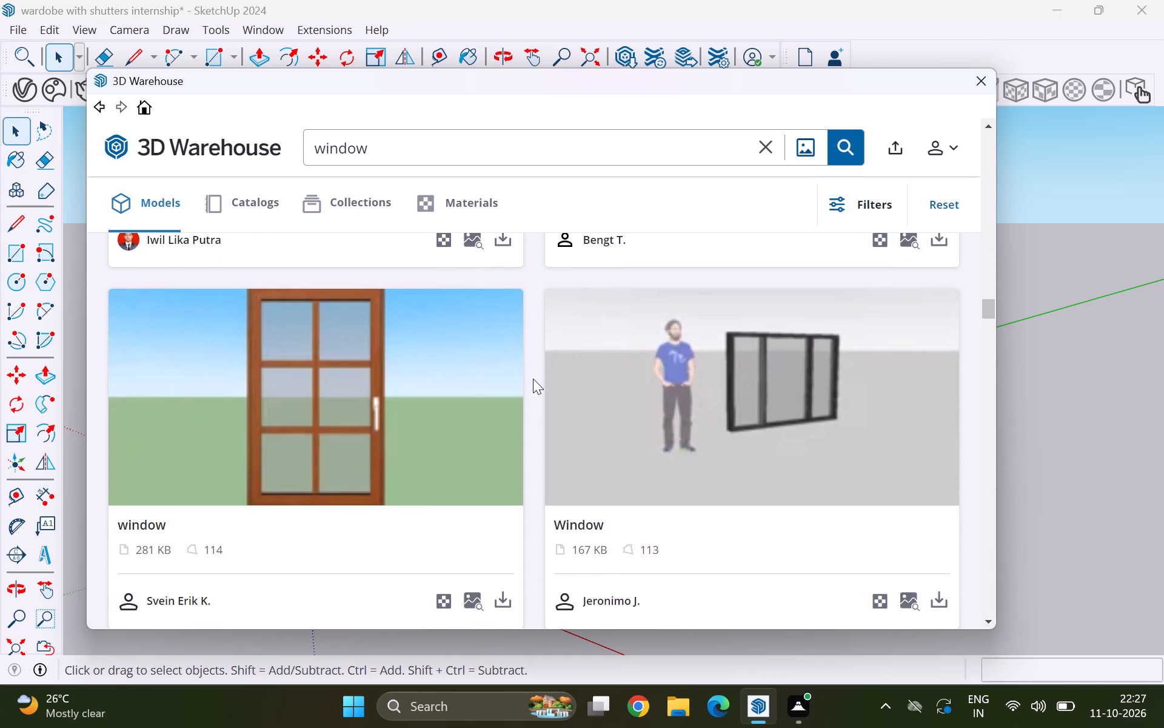
pyautogui.scroll(-3, 533, 379)
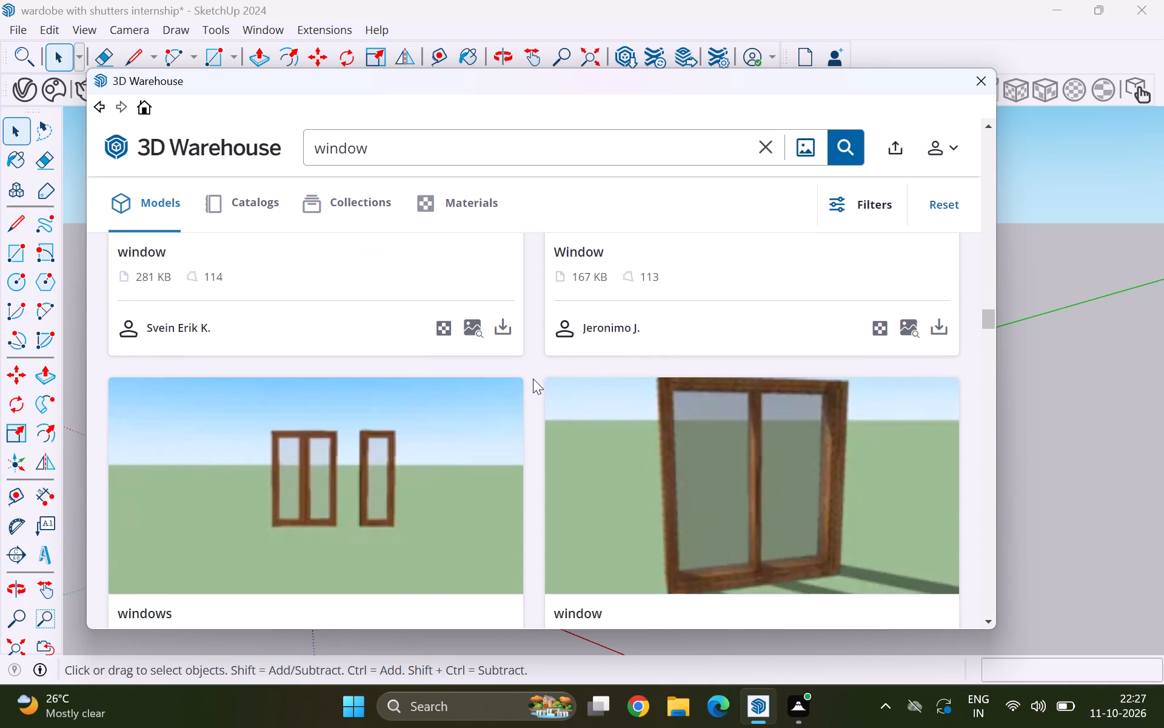
# Find models similar to the dark-framed double-casement "WINDOW" with a top pane, and review the matches.
pyautogui.scroll(10, 533, 379)
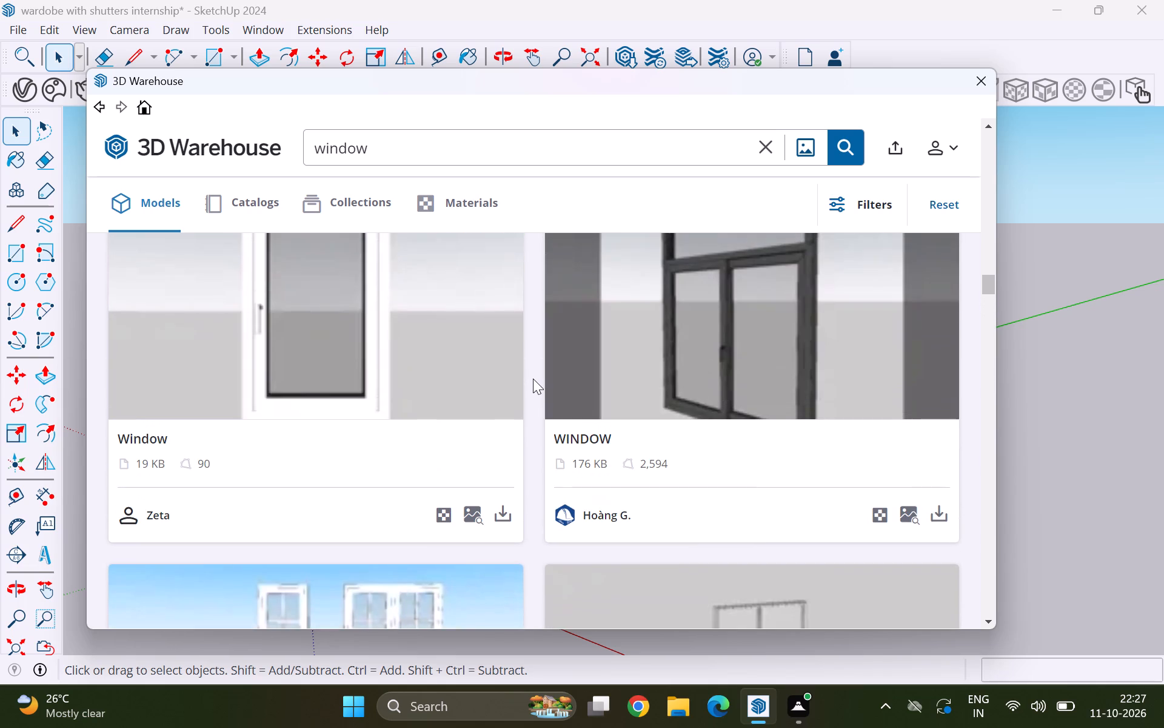
pyautogui.scroll(1, 533, 379)
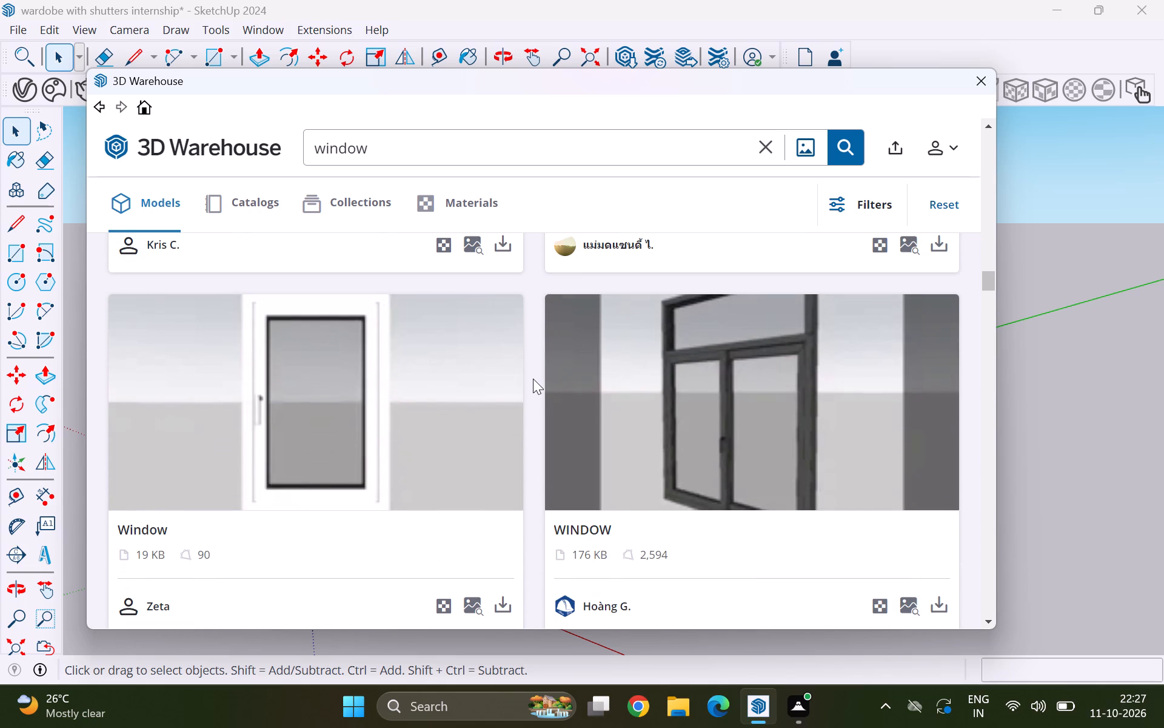
pyautogui.scroll(-2, 533, 379)
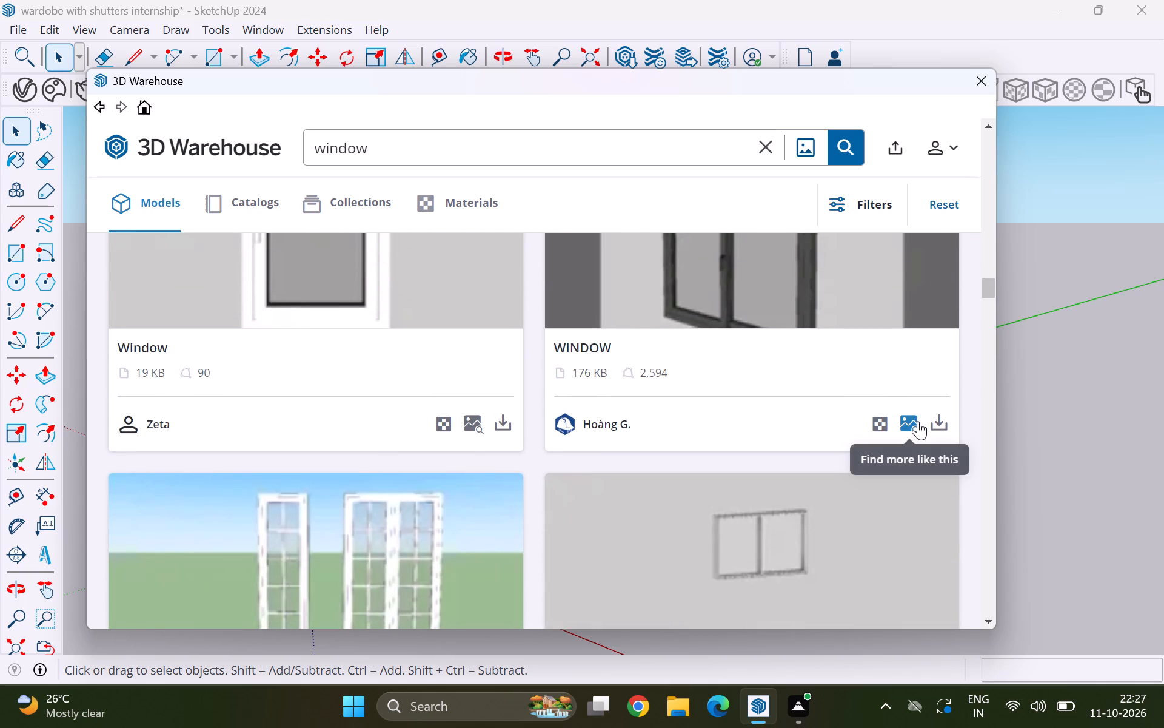
pyautogui.click(918, 421)
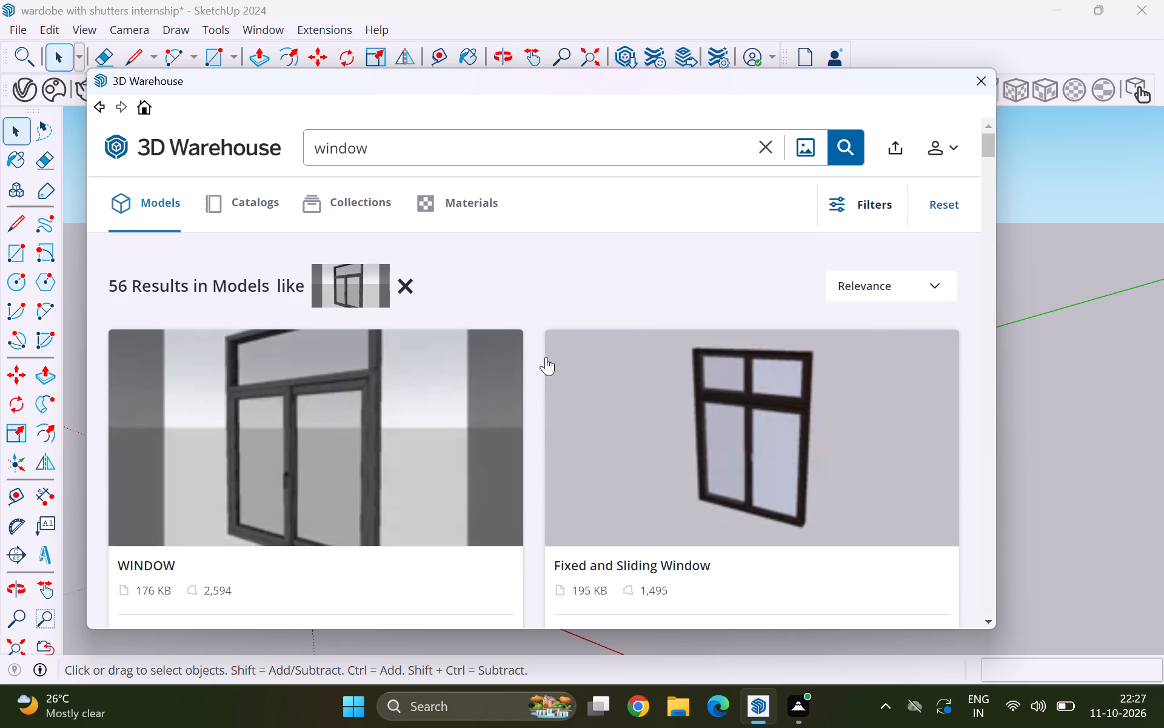
pyautogui.scroll(-3, 546, 357)
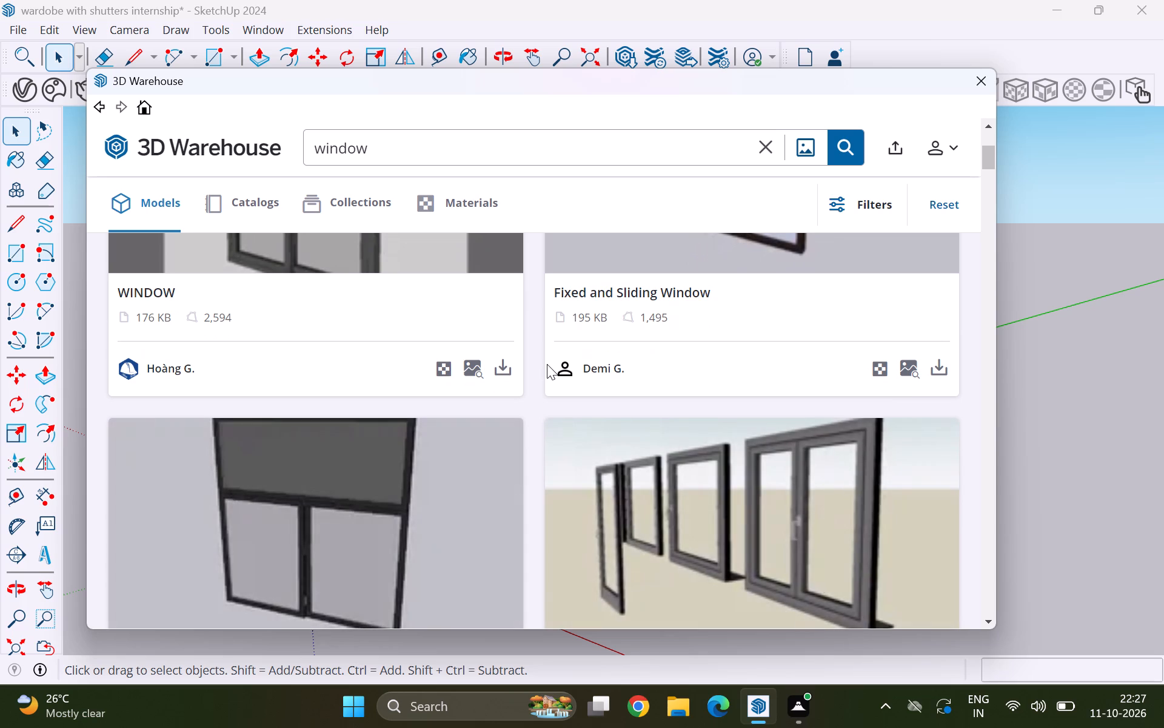
pyautogui.scroll(-1, 547, 364)
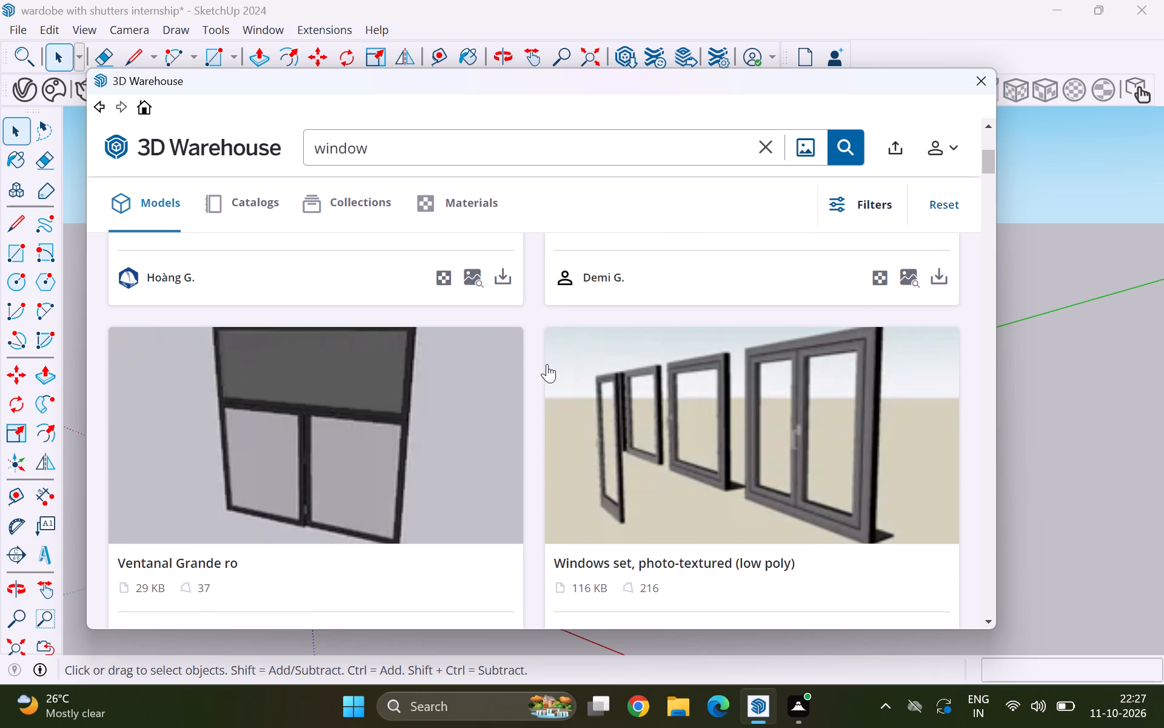
pyautogui.scroll(2, 547, 364)
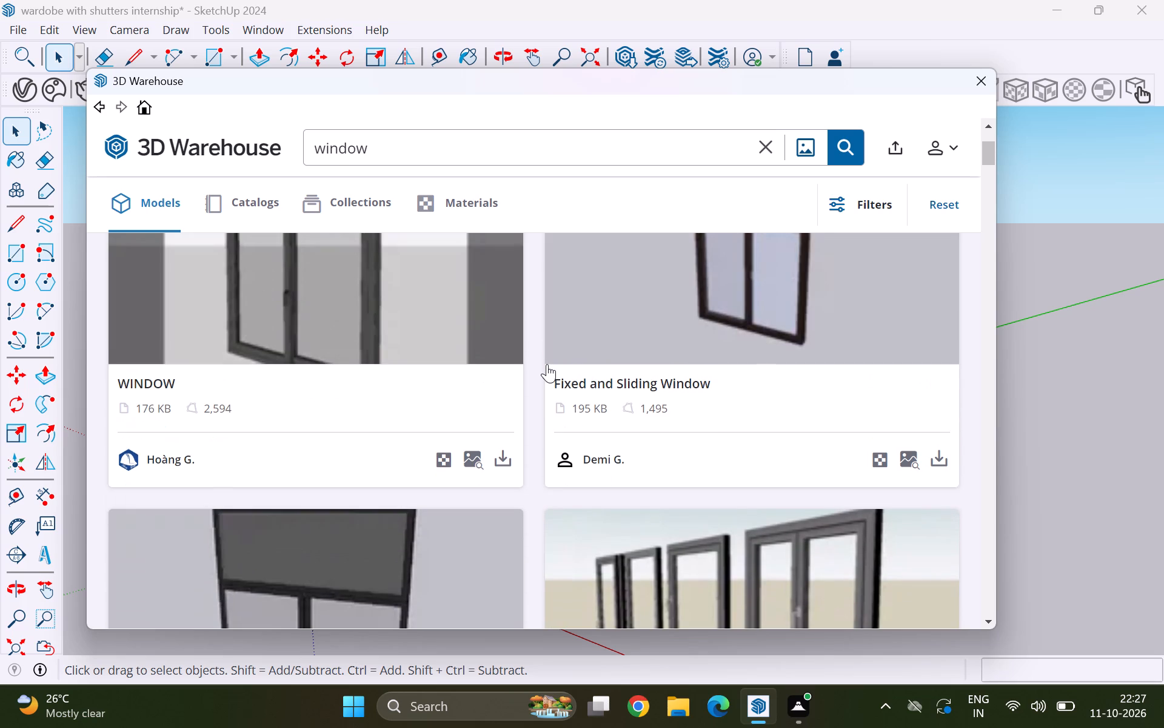
pyautogui.scroll(-6, 547, 364)
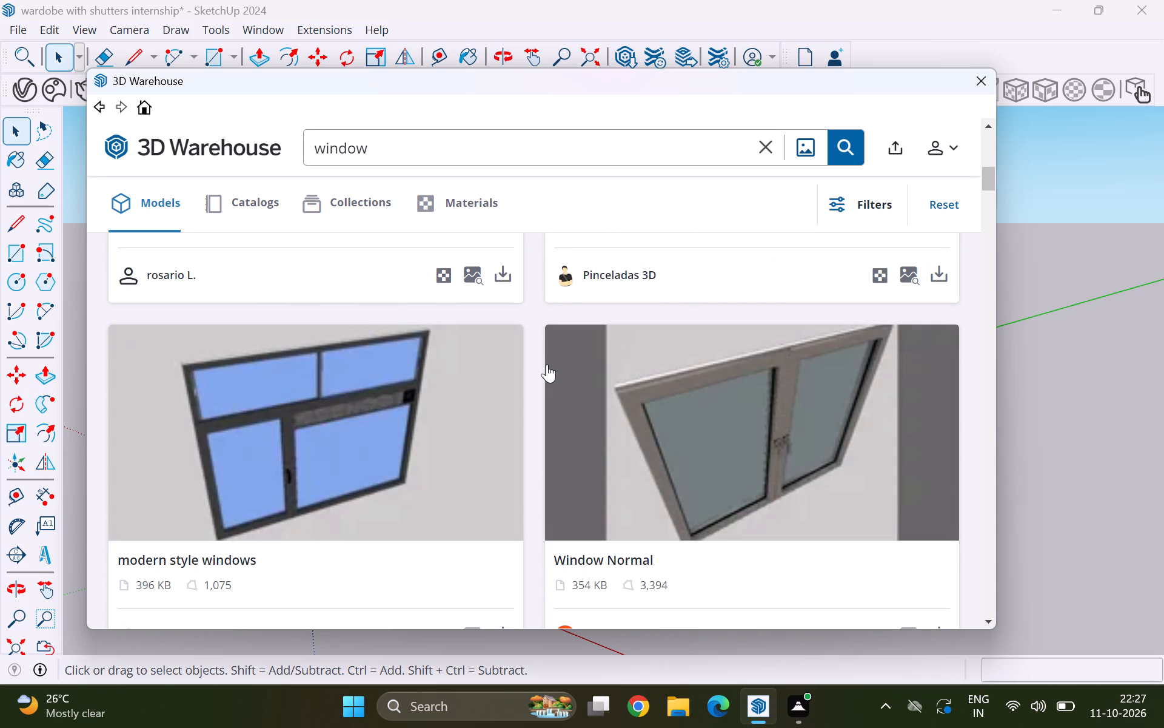
pyautogui.scroll(-1, 547, 364)
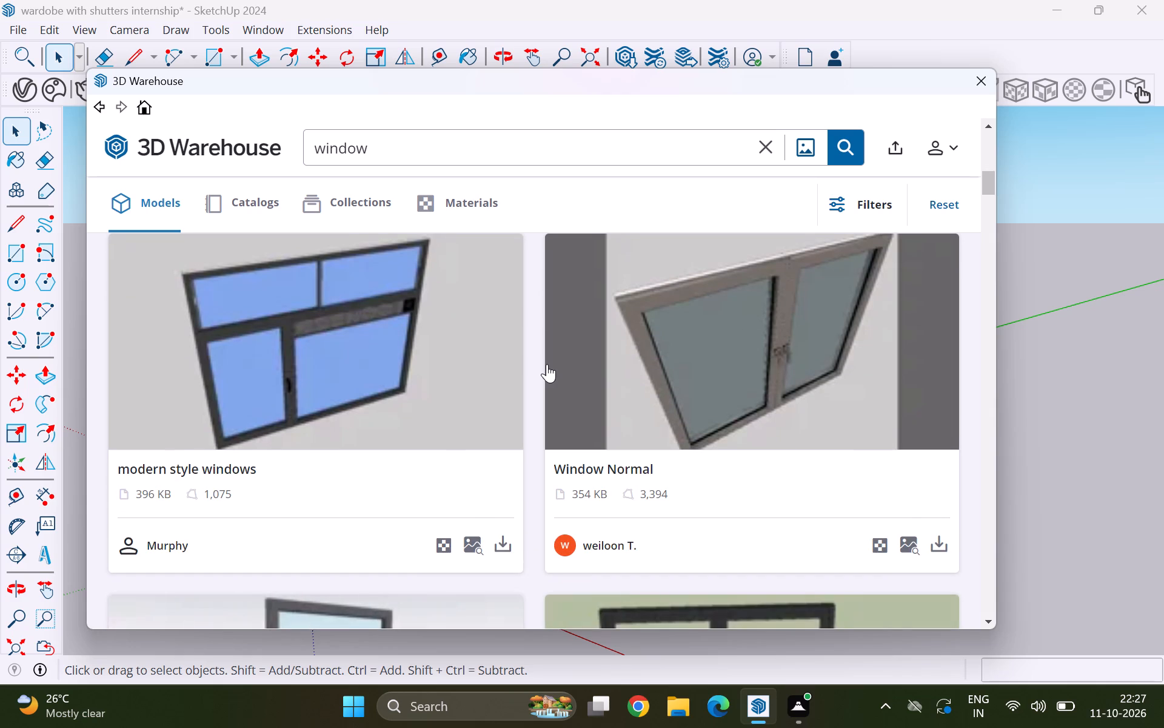
pyautogui.scroll(-1, 547, 364)
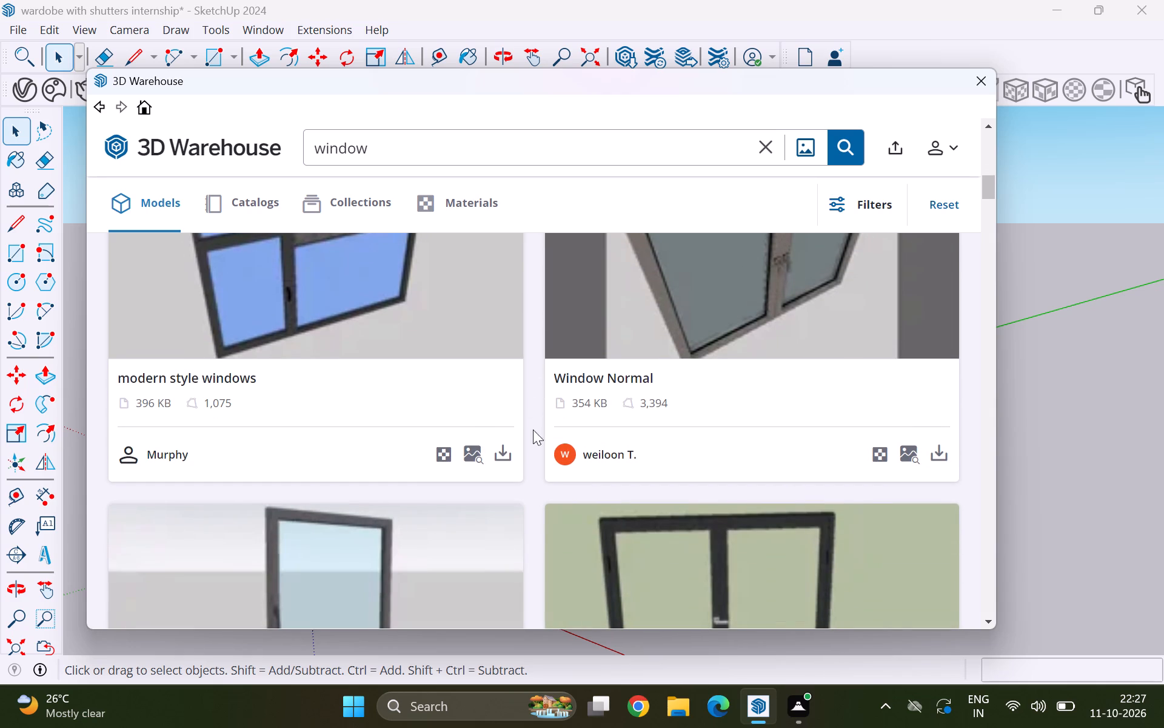
# Find models similar to the dark-framed "modern style windows" and review the matches for one that suits the opening.
pyautogui.click(467, 450)
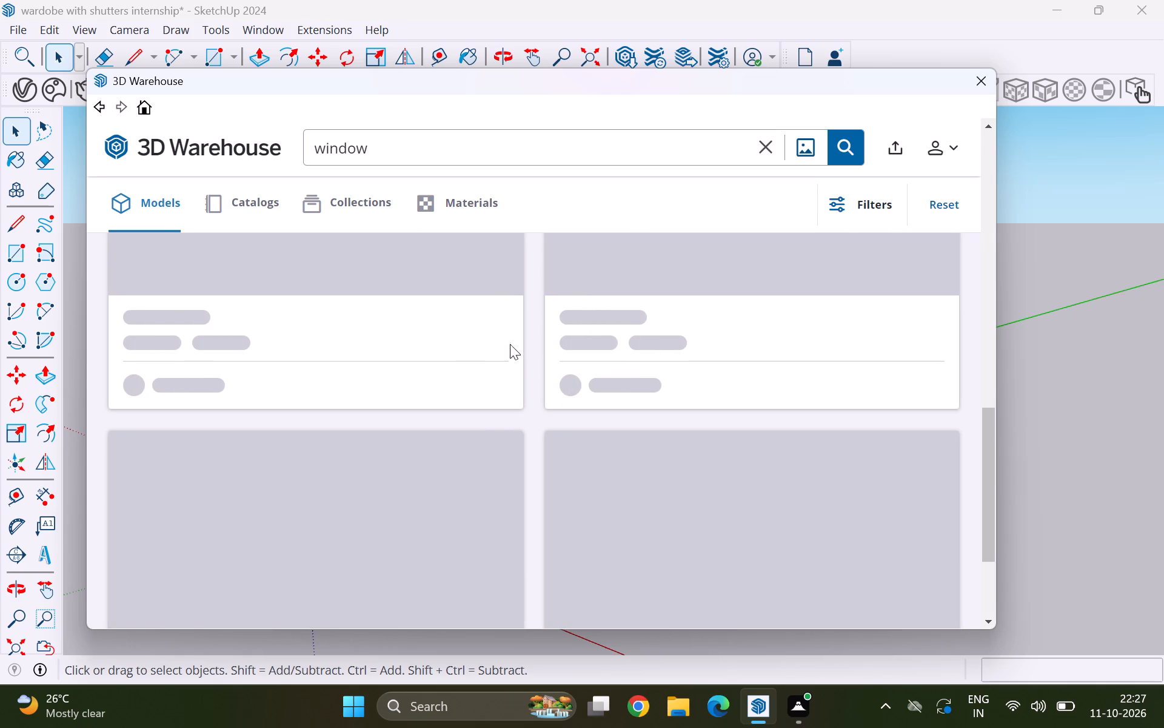
pyautogui.scroll(8, 517, 344)
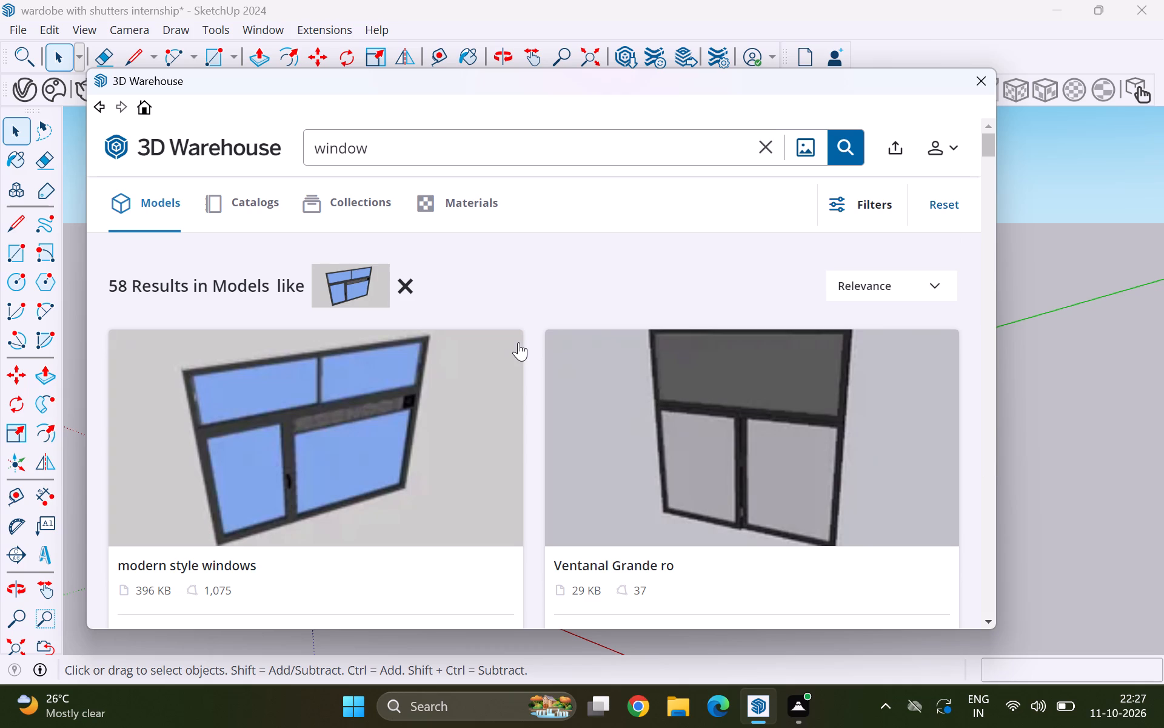
pyautogui.scroll(-2, 520, 346)
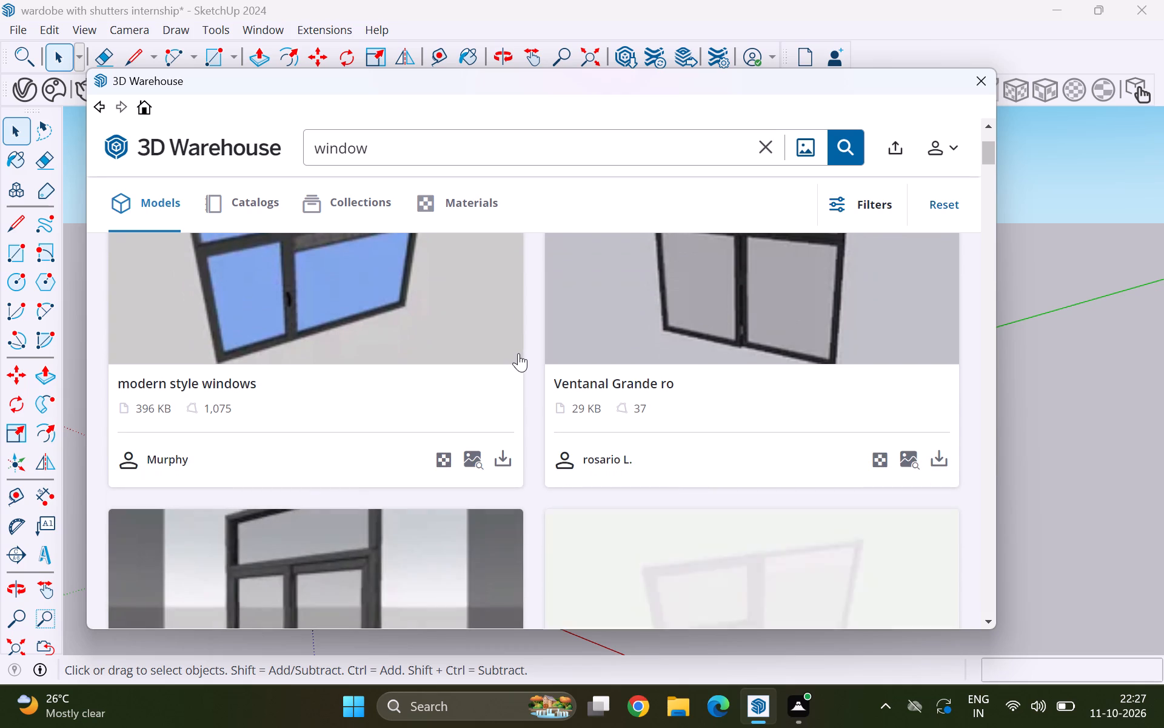
pyautogui.scroll(-6, 518, 357)
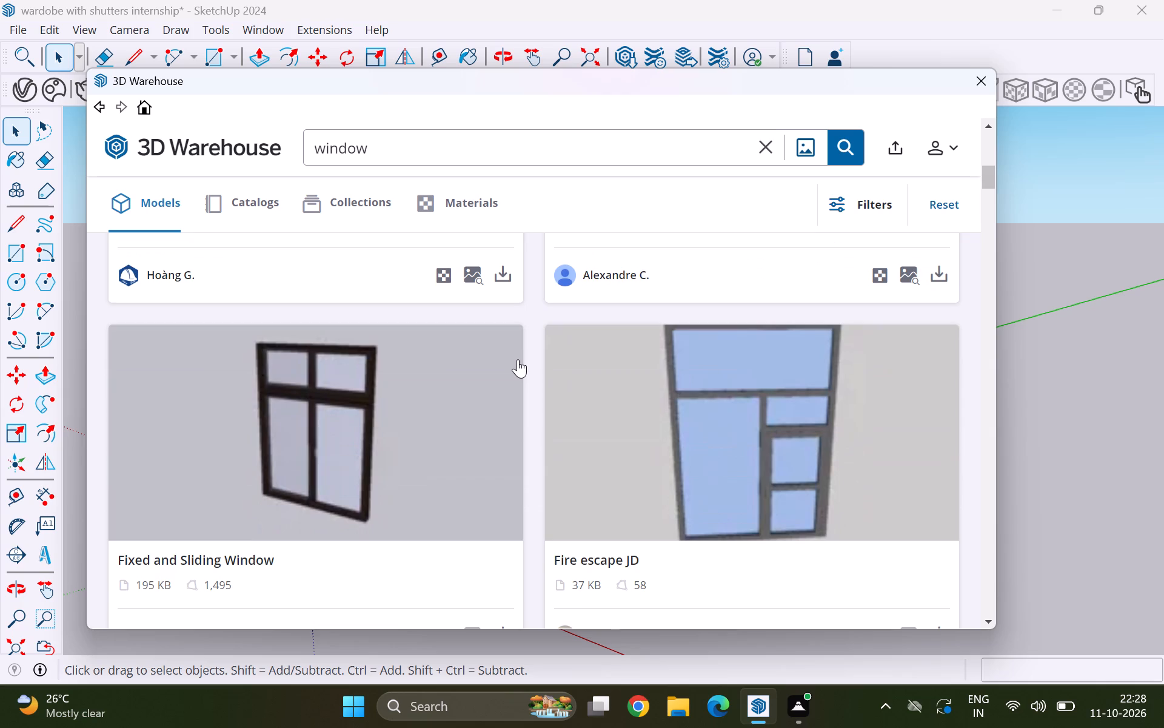
pyautogui.scroll(-4, 518, 359)
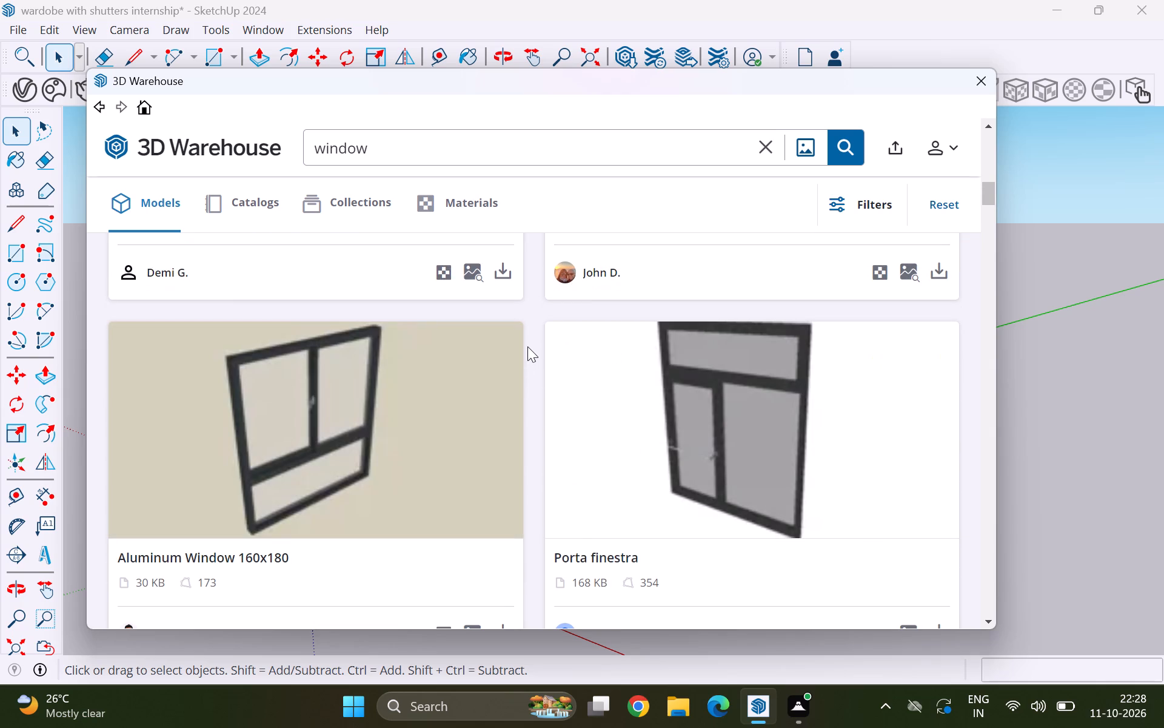
pyautogui.scroll(-5, 527, 346)
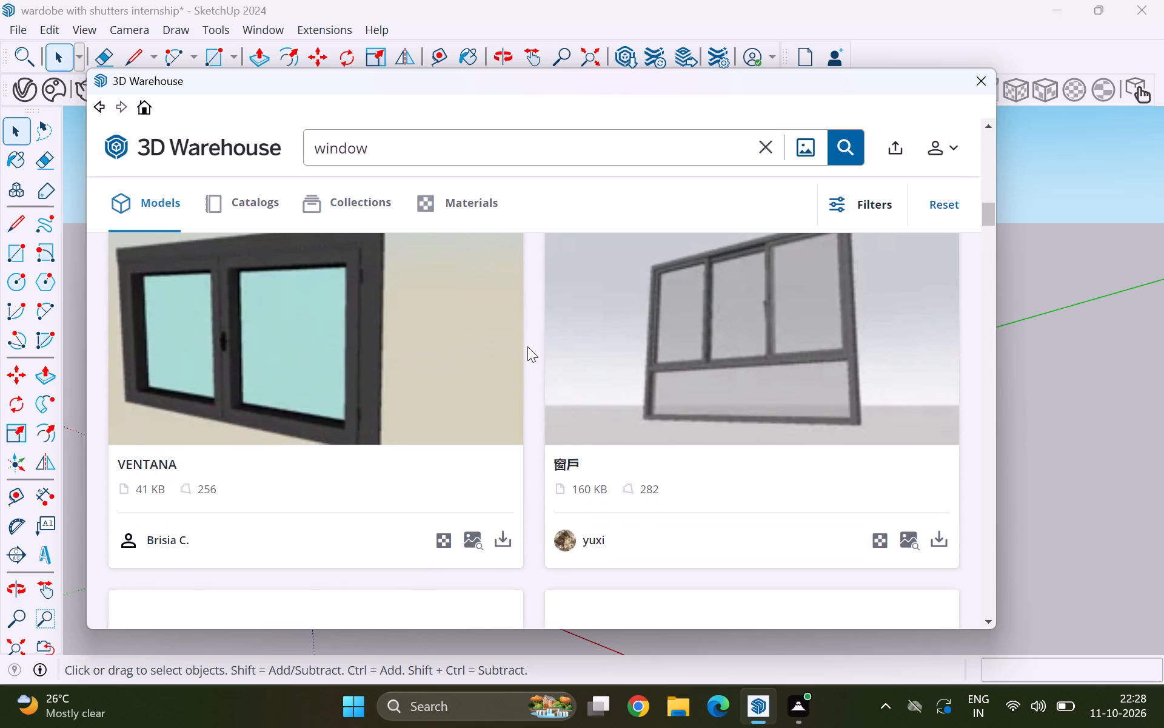
pyautogui.scroll(-3, 527, 346)
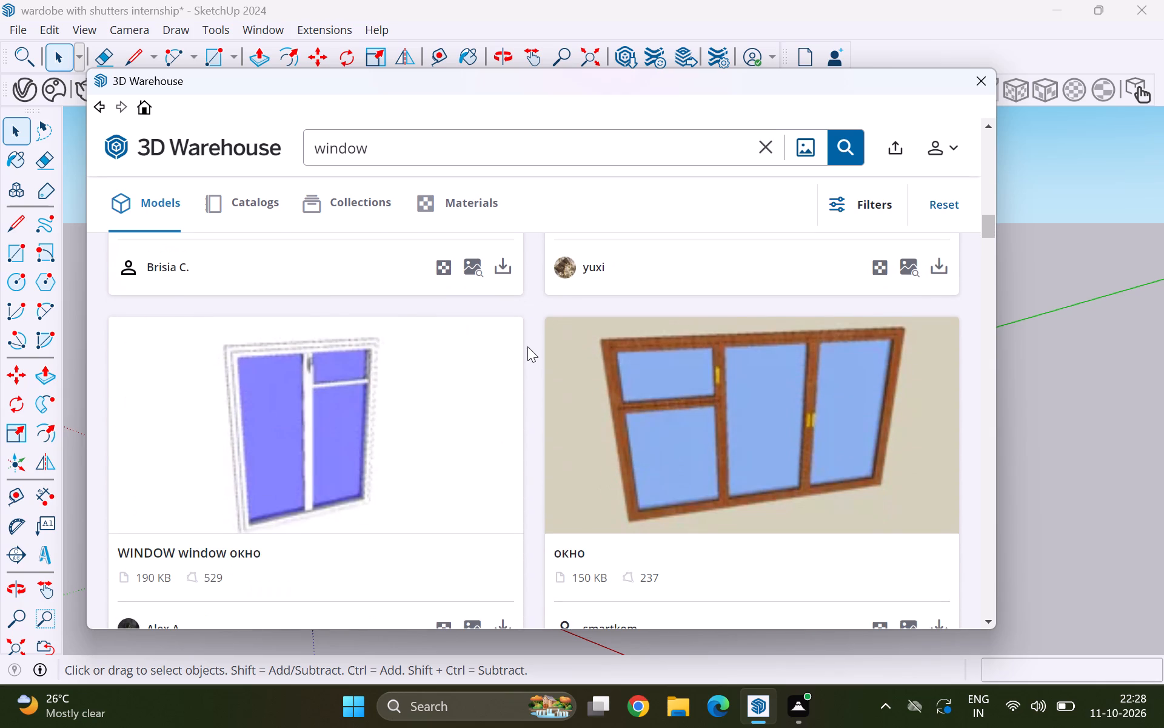
pyautogui.scroll(-5, 527, 346)
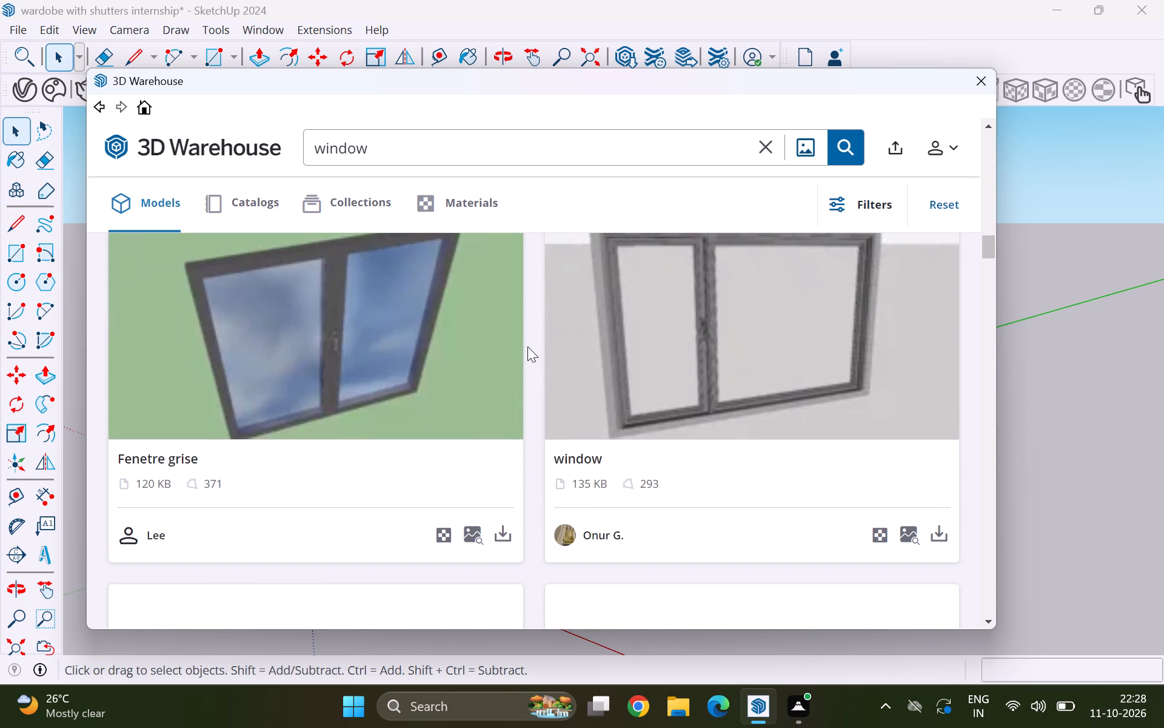
pyautogui.scroll(-7, 527, 346)
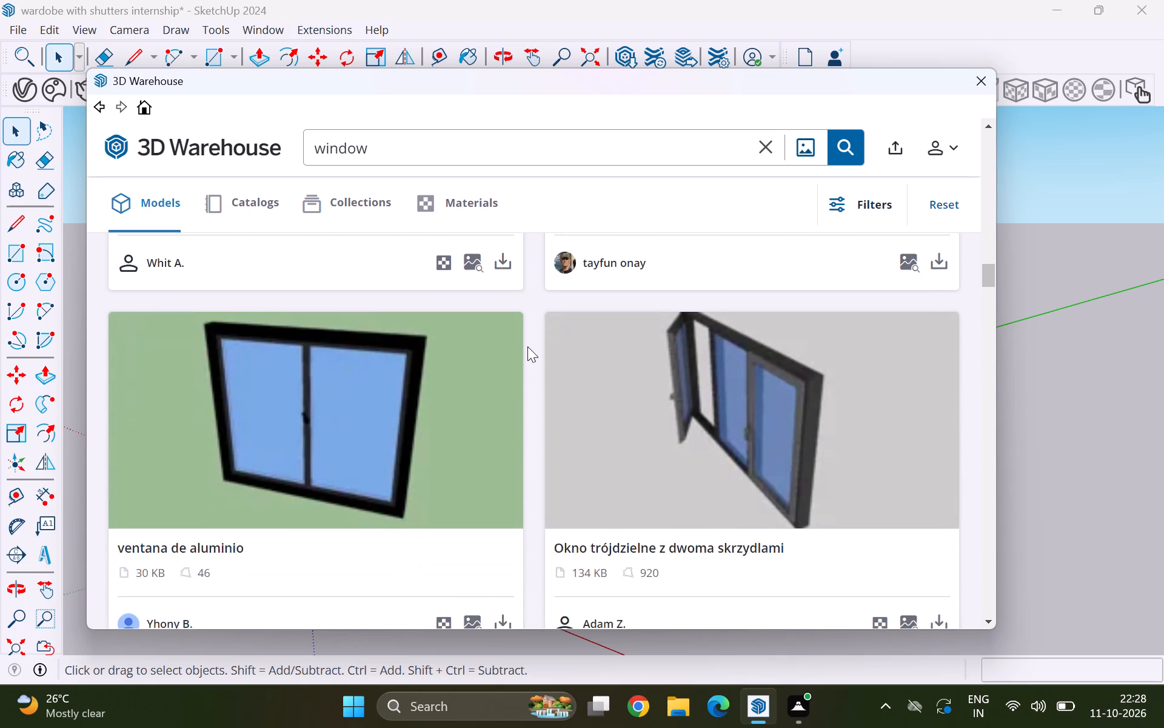
pyautogui.scroll(-6, 527, 346)
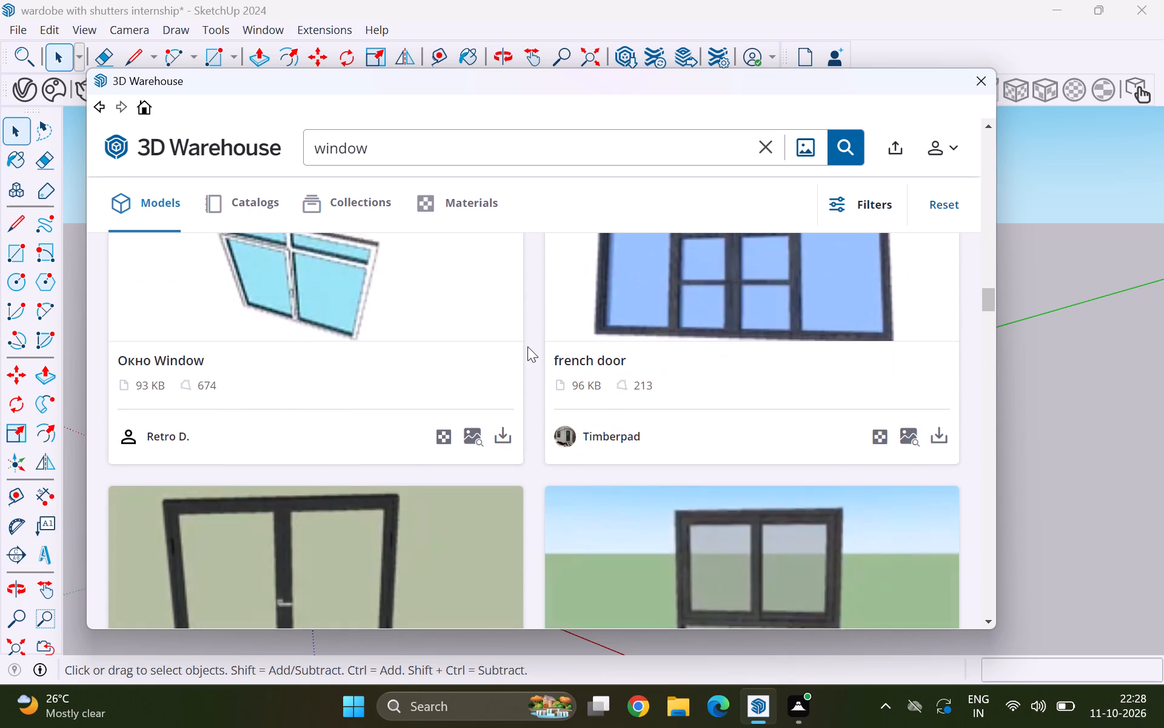
pyautogui.scroll(-4, 527, 346)
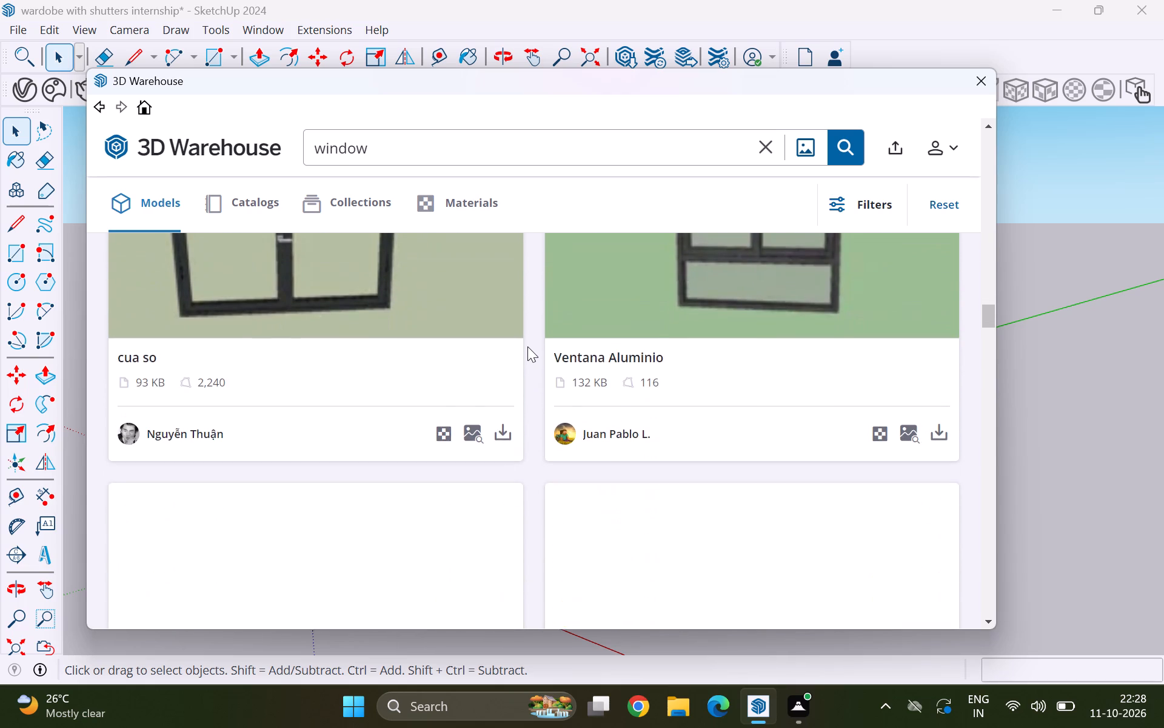
pyautogui.scroll(-2, 527, 346)
pyautogui.scroll(14, 527, 346)
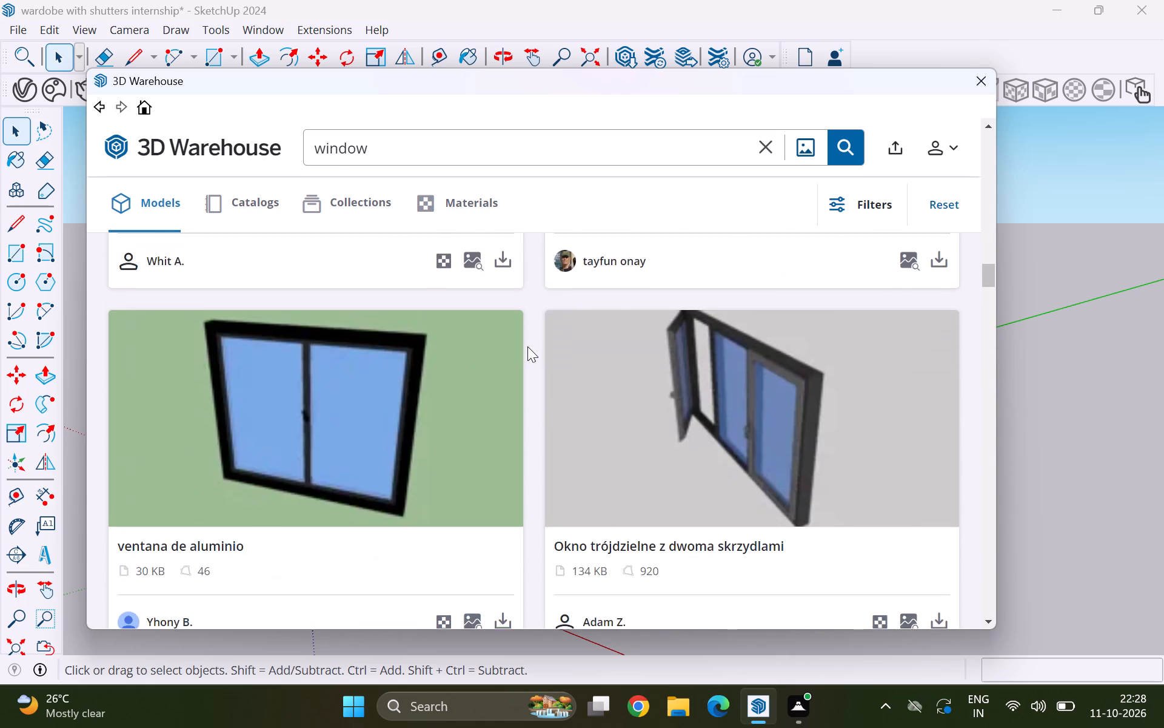
pyautogui.scroll(16, 527, 346)
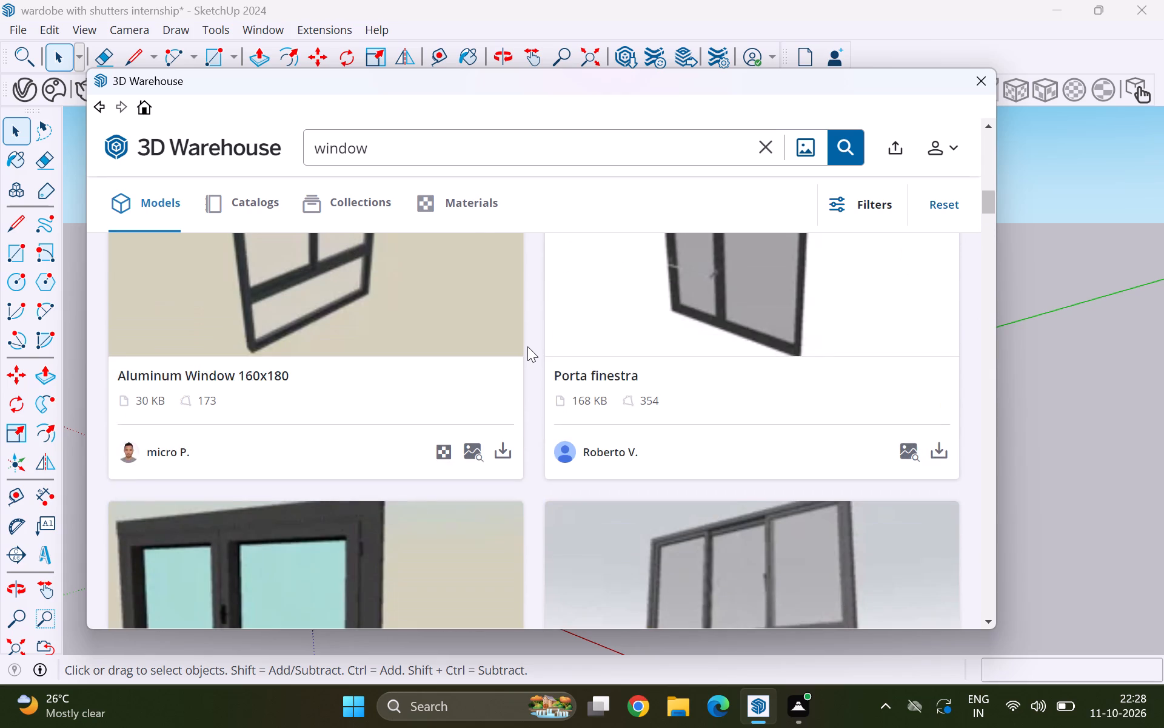
pyautogui.scroll(6, 527, 346)
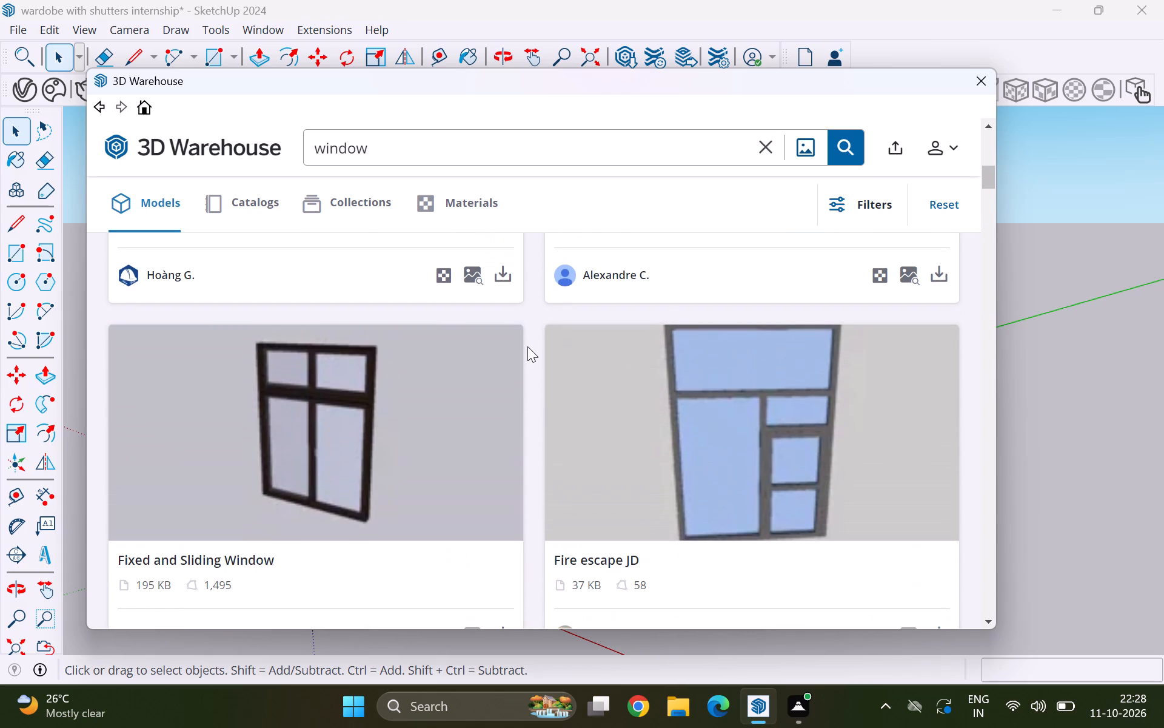
pyautogui.scroll(-4, 527, 346)
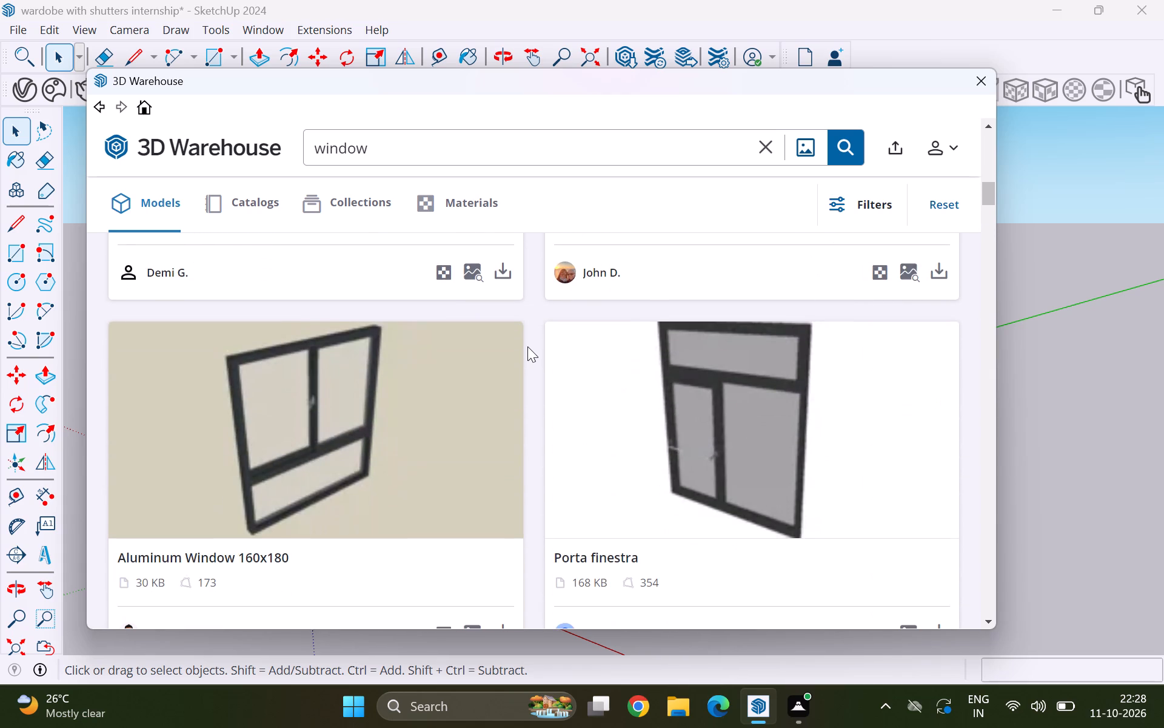
pyautogui.scroll(7, 527, 346)
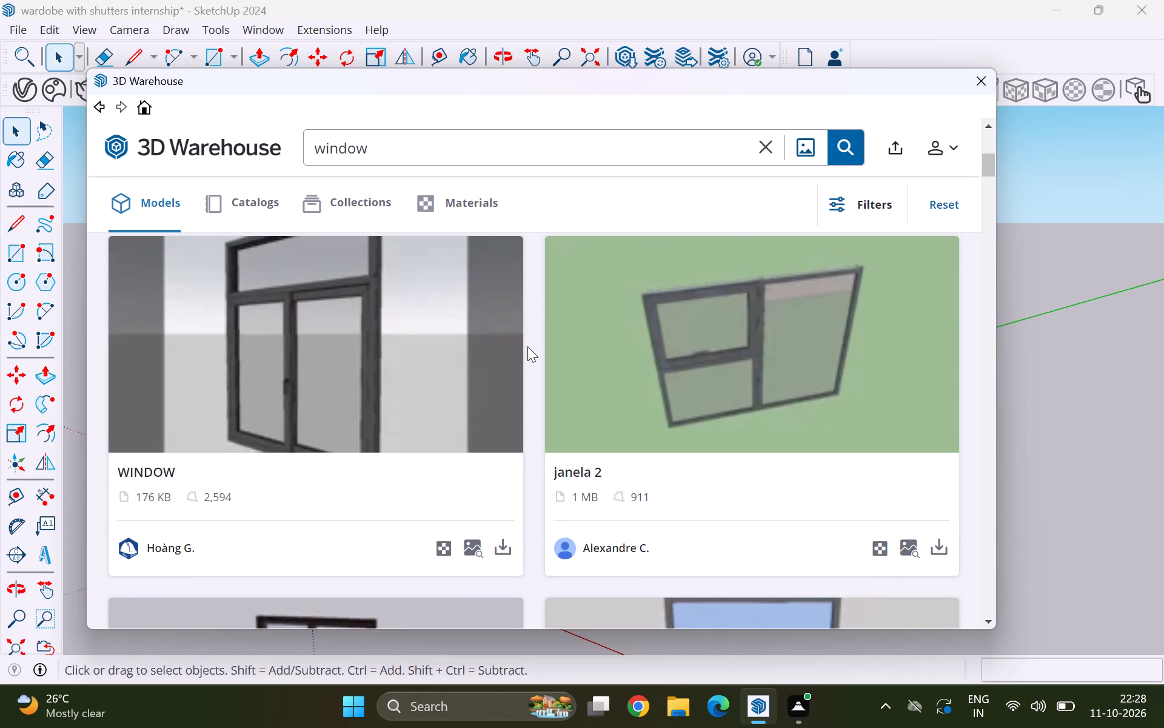
pyautogui.scroll(4, 527, 346)
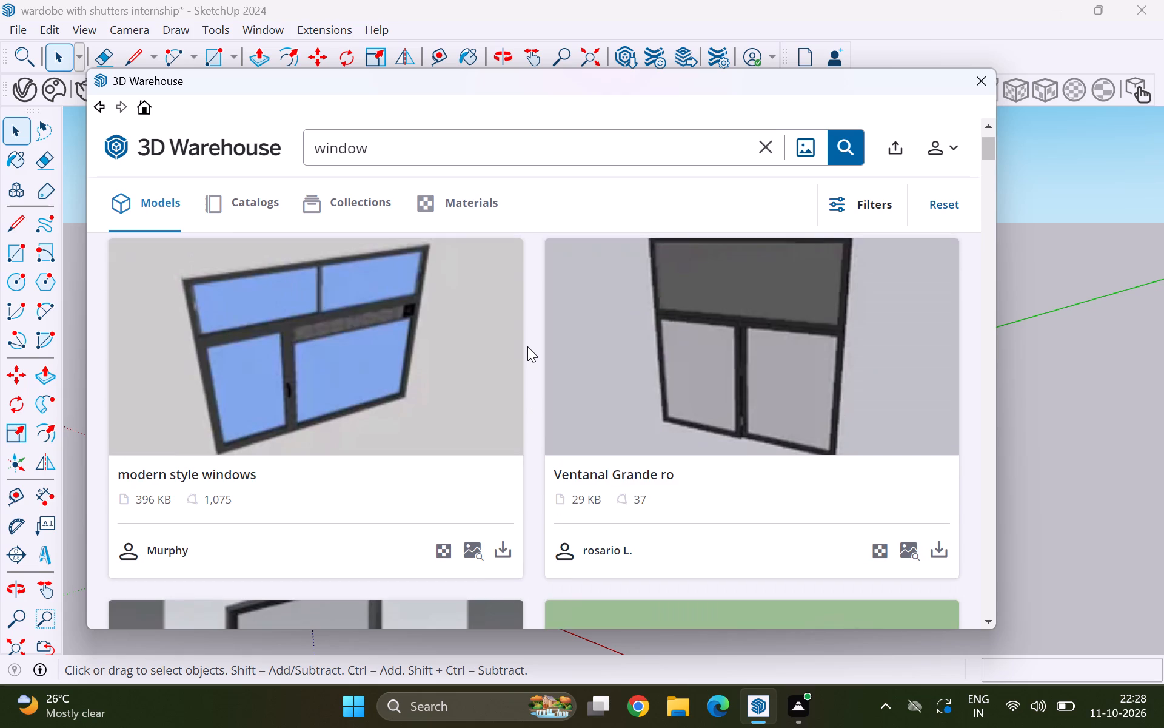
pyautogui.scroll(4, 527, 346)
# Find models similar to "janela 2" and compare the matching dark-framed windows.
pyautogui.scroll(-4, 527, 346)
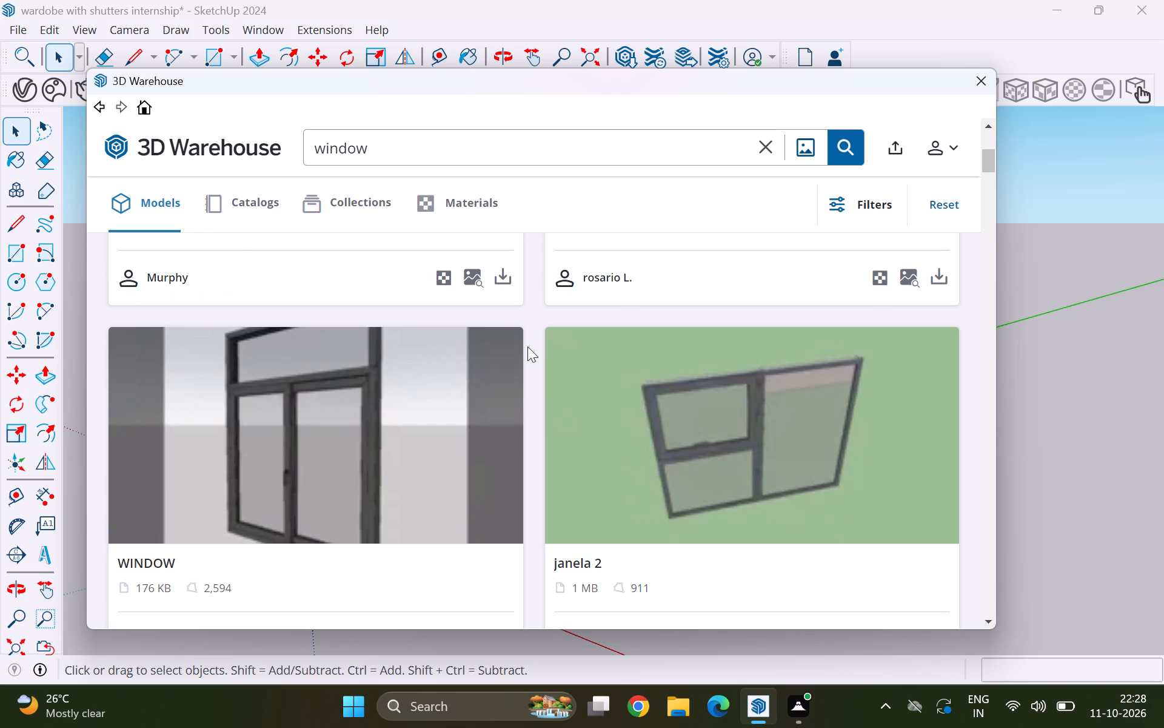
pyautogui.scroll(-2, 527, 346)
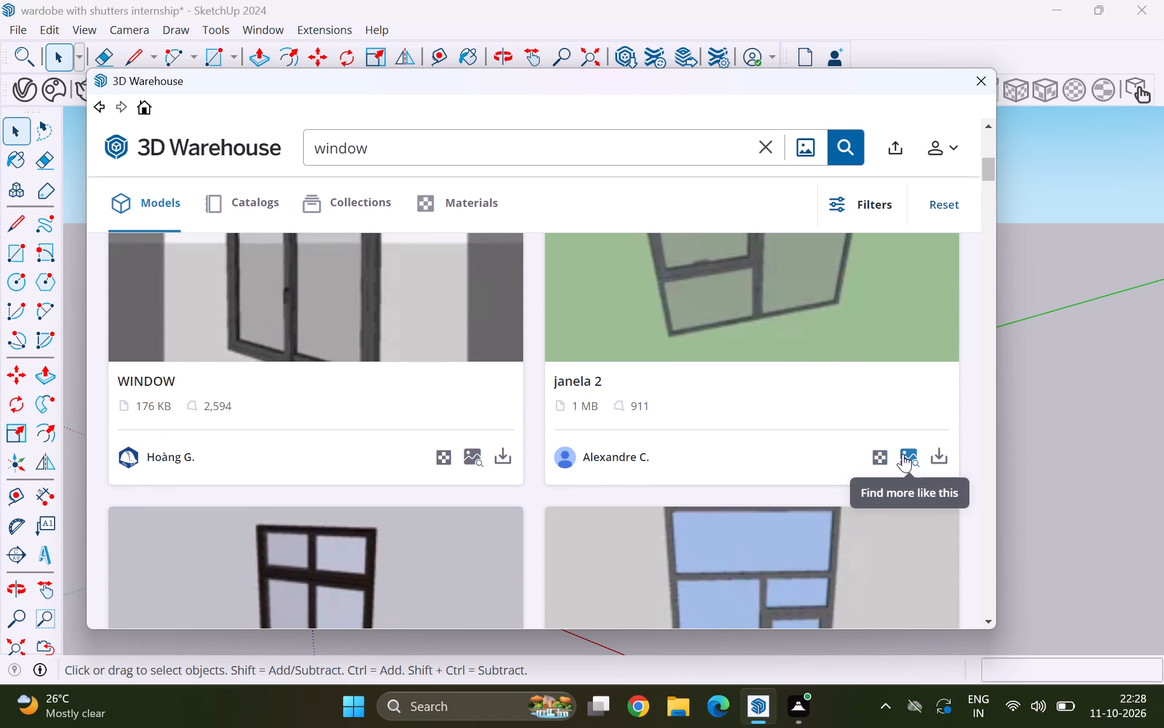
pyautogui.click(903, 454)
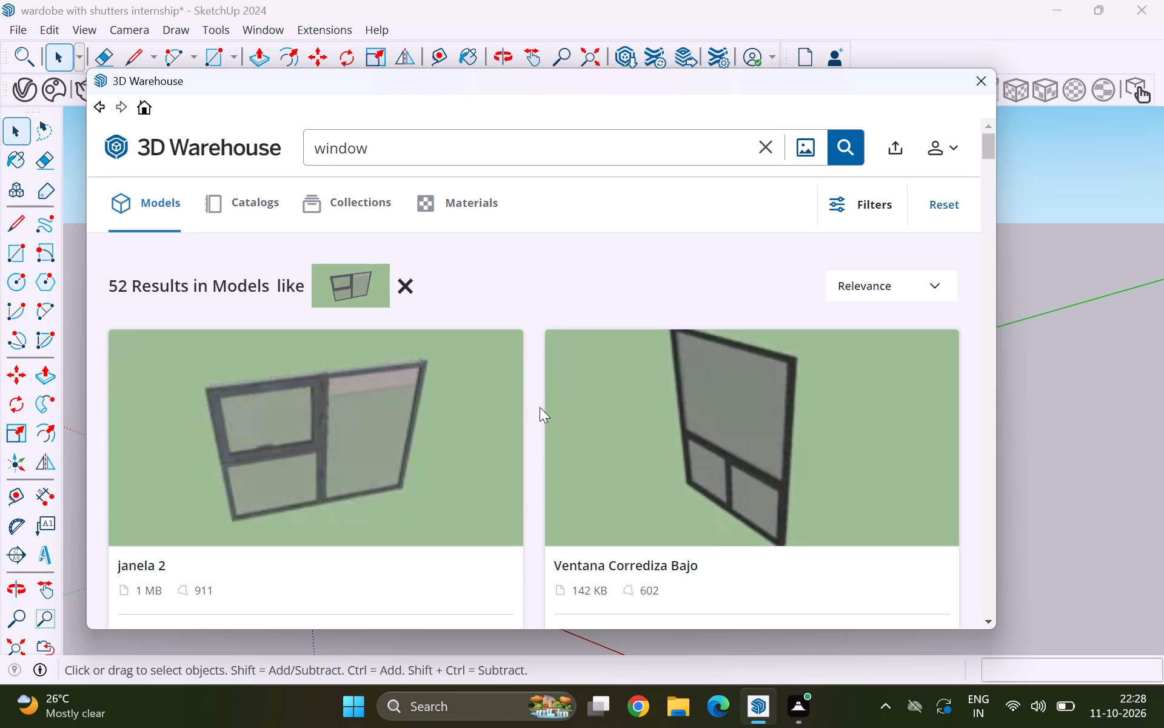
pyautogui.scroll(-4, 539, 406)
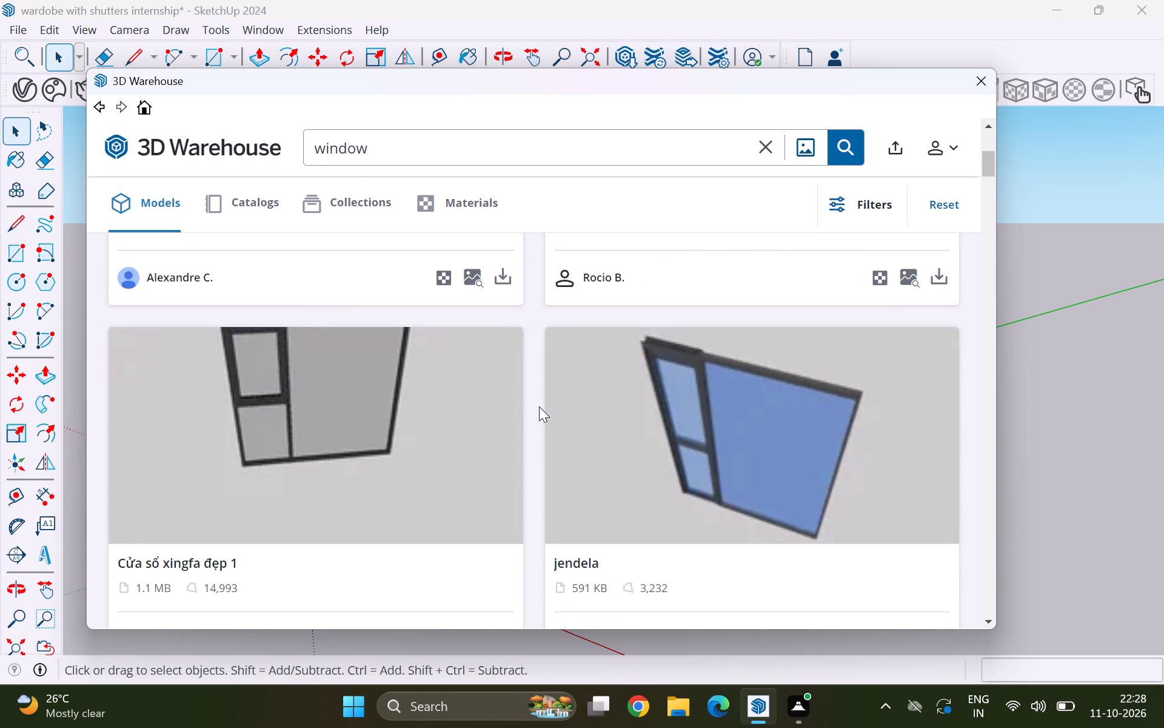
pyautogui.scroll(-2, 539, 406)
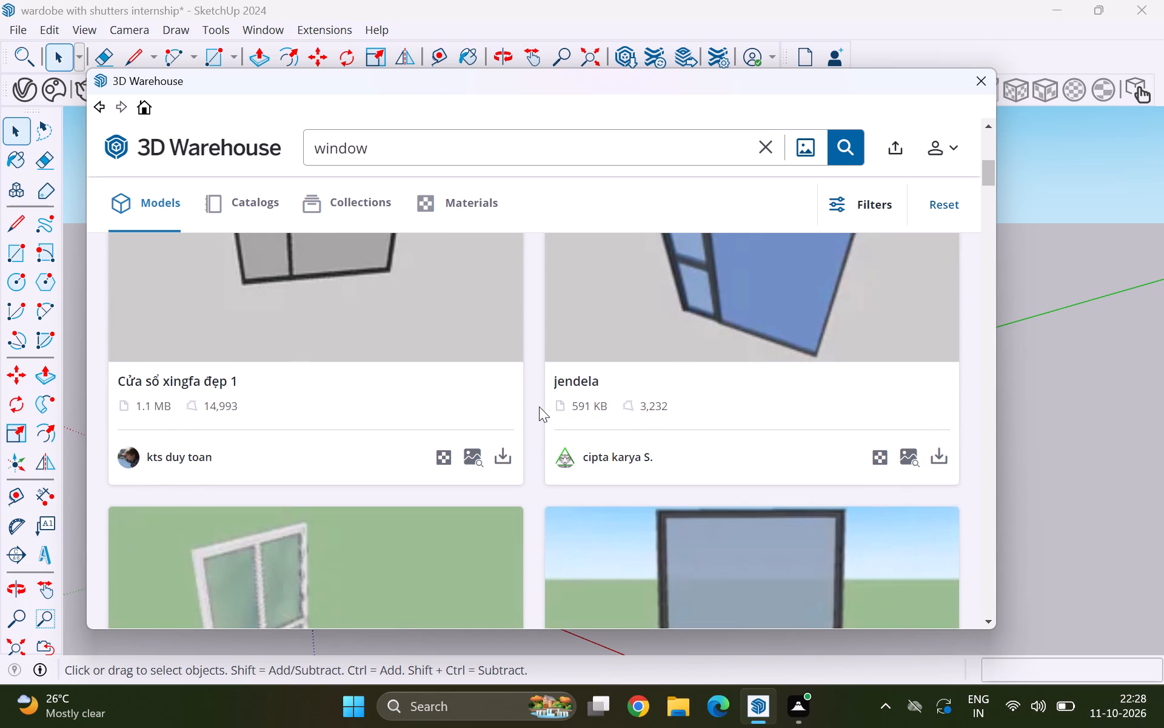
pyautogui.scroll(2, 606, 411)
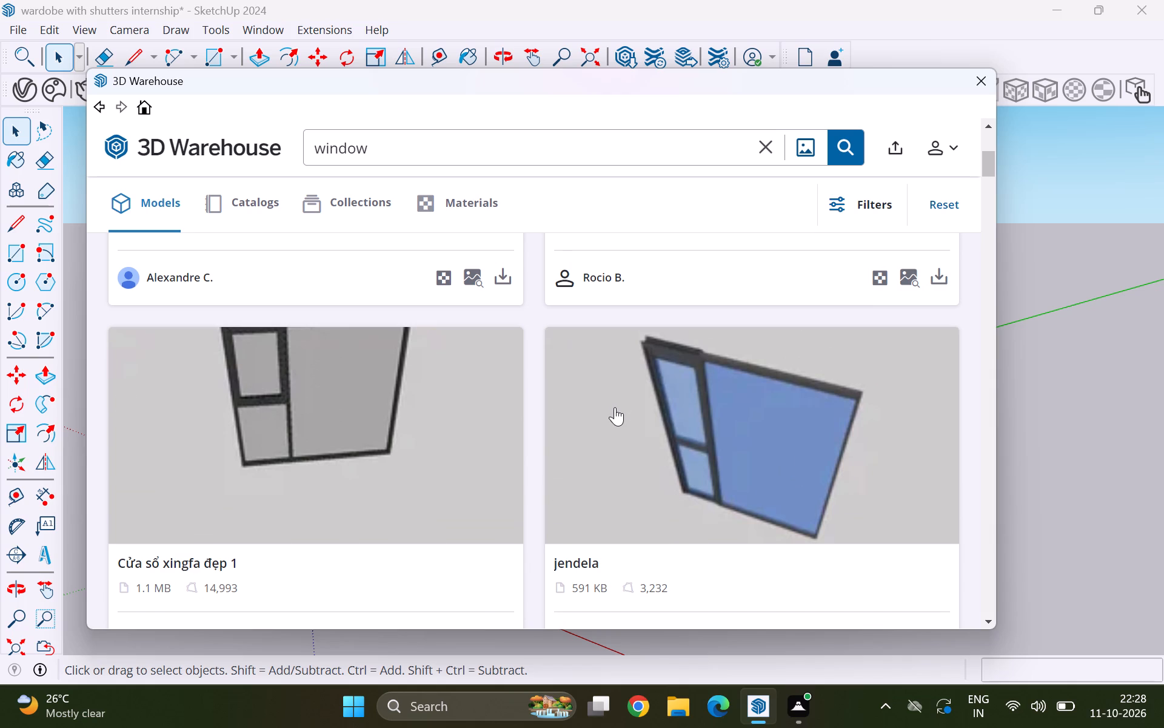
pyautogui.scroll(-1, 516, 445)
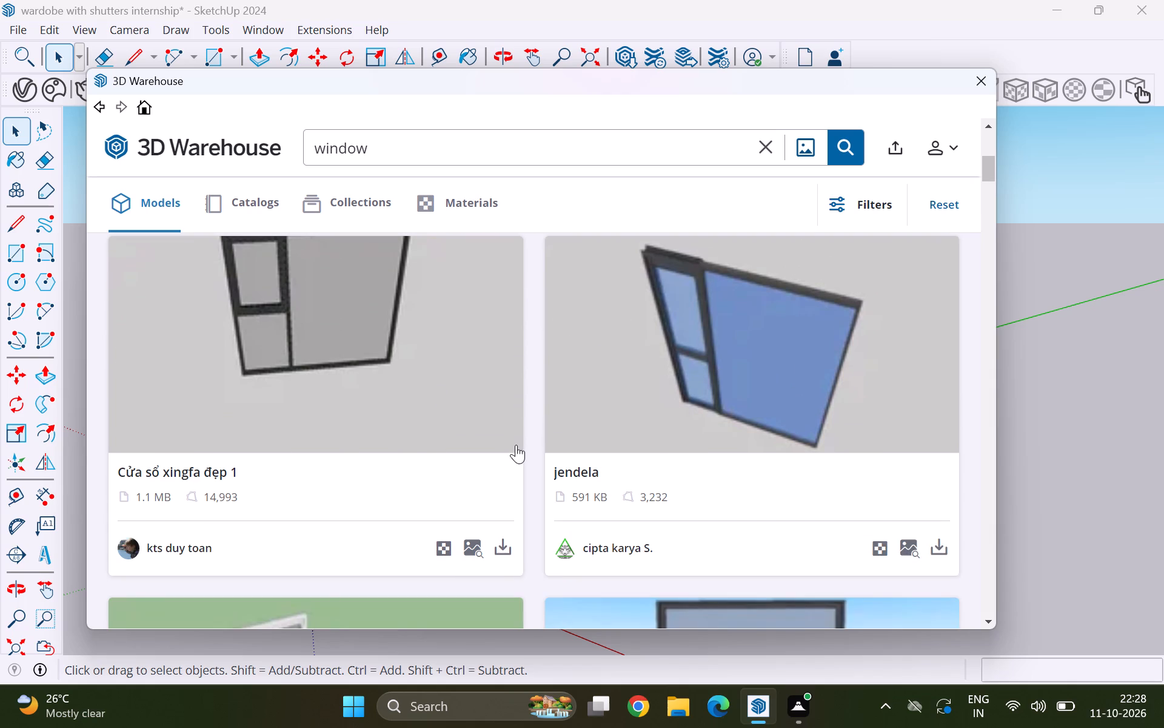
pyautogui.scroll(-6, 516, 445)
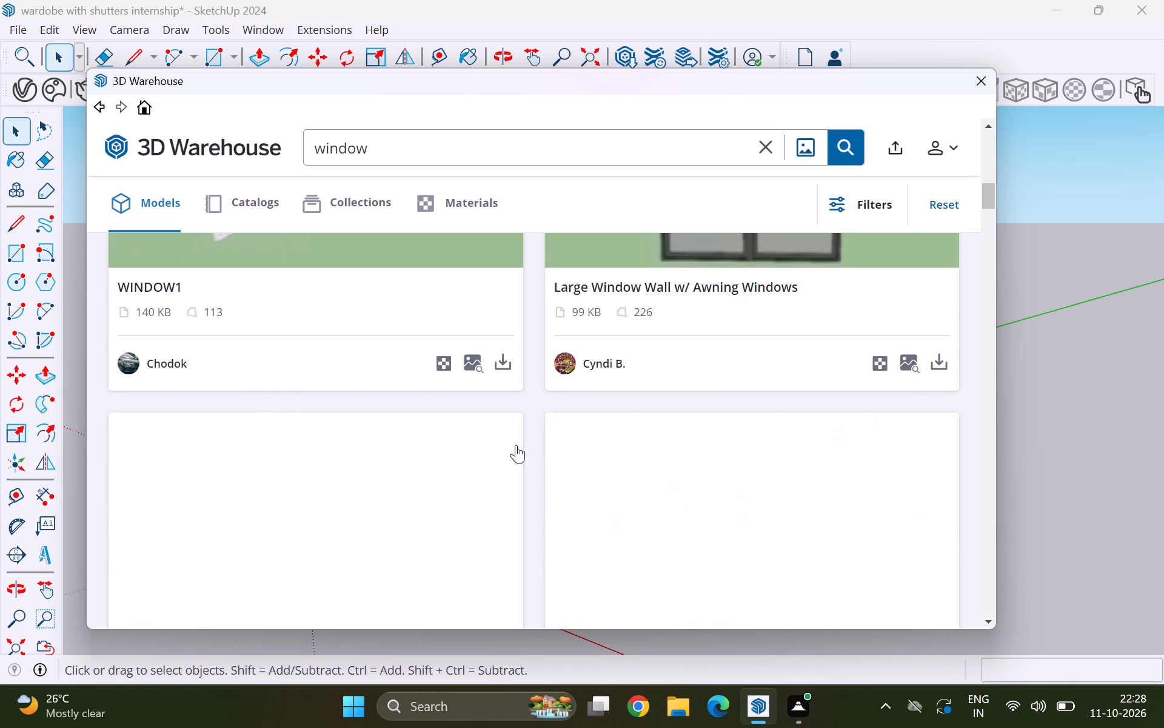
pyautogui.scroll(-1, 516, 445)
pyautogui.scroll(6, 516, 445)
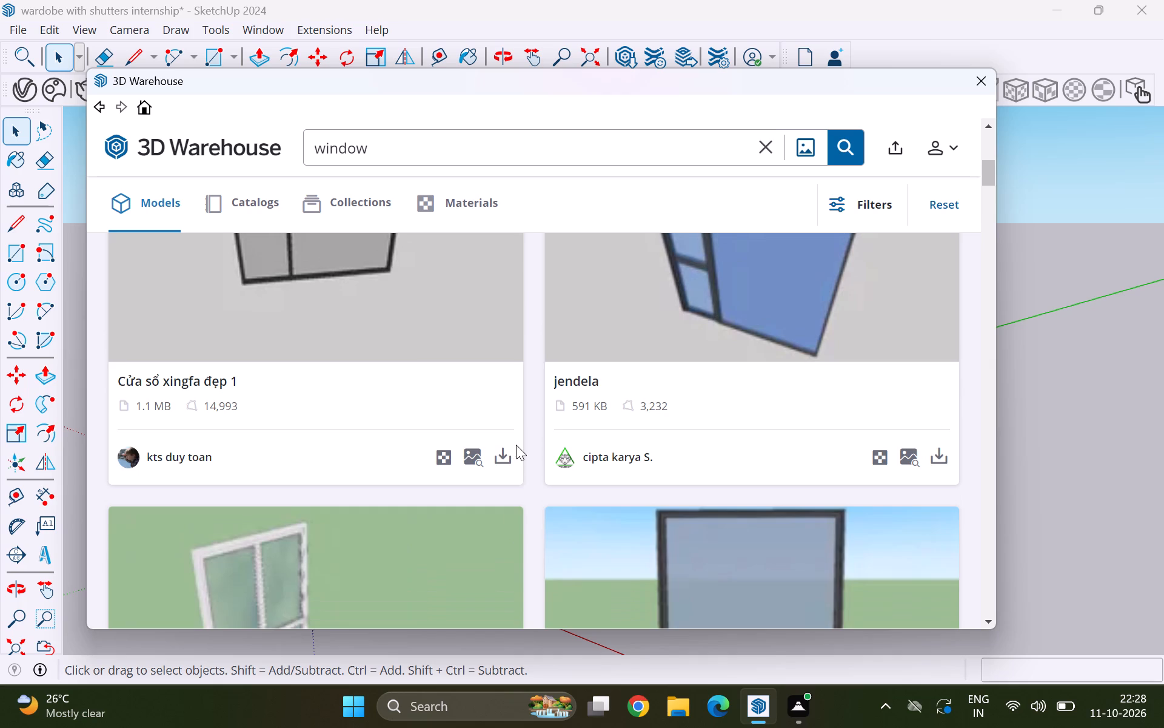
pyautogui.scroll(3, 516, 445)
pyautogui.scroll(-1, 516, 445)
pyautogui.scroll(4, 516, 445)
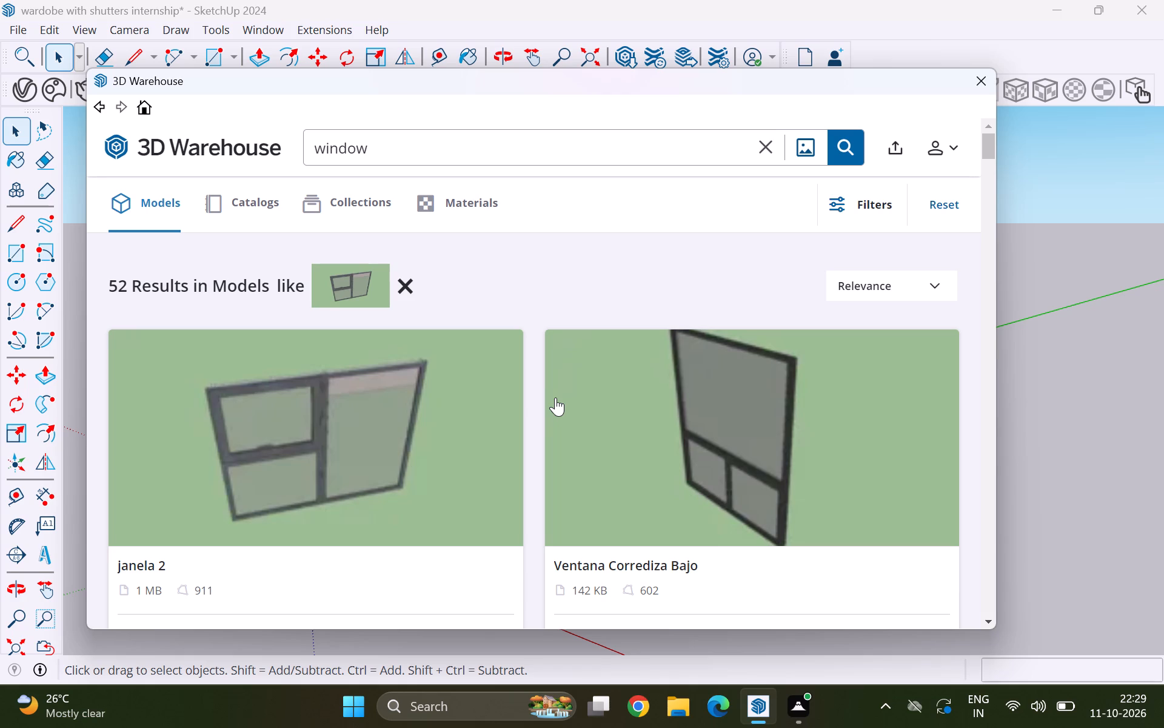
pyautogui.scroll(-1, 526, 412)
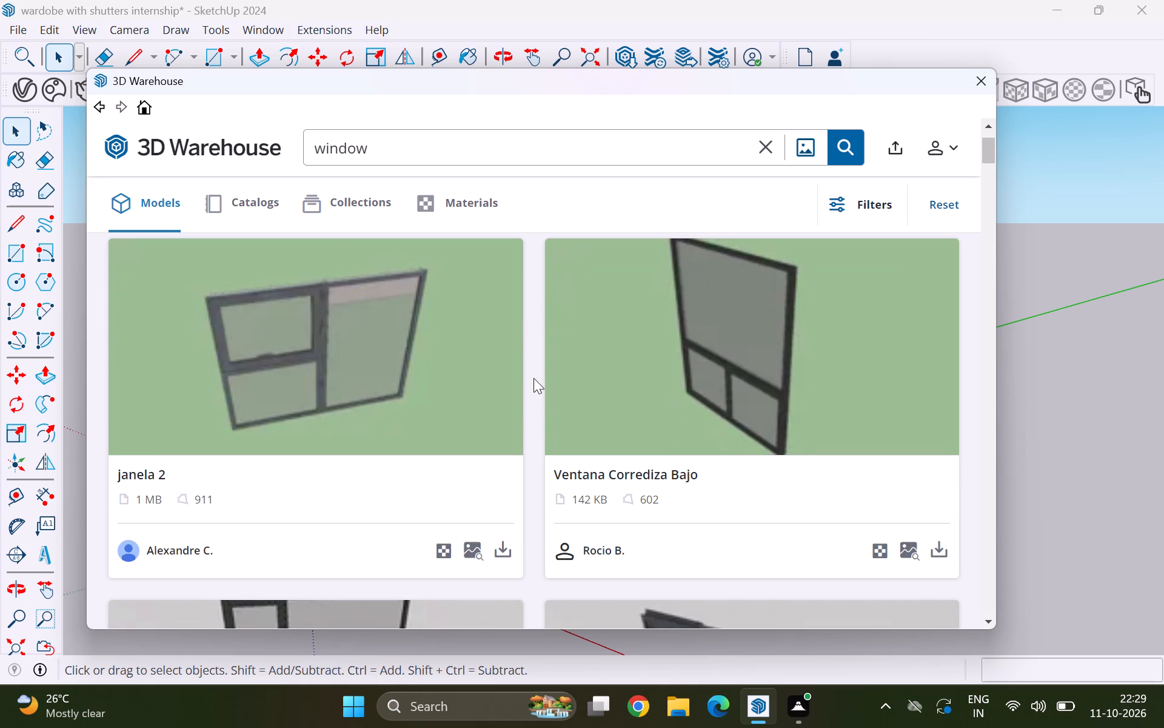
pyautogui.scroll(-1, 533, 378)
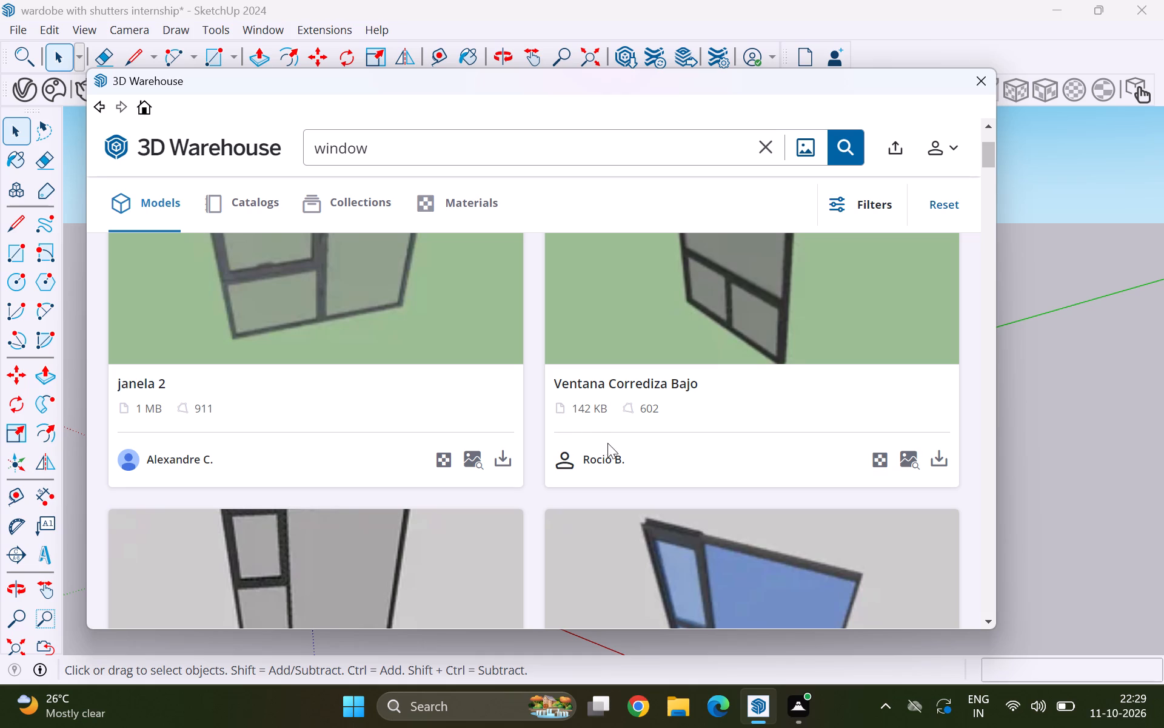
pyautogui.scroll(1, 574, 390)
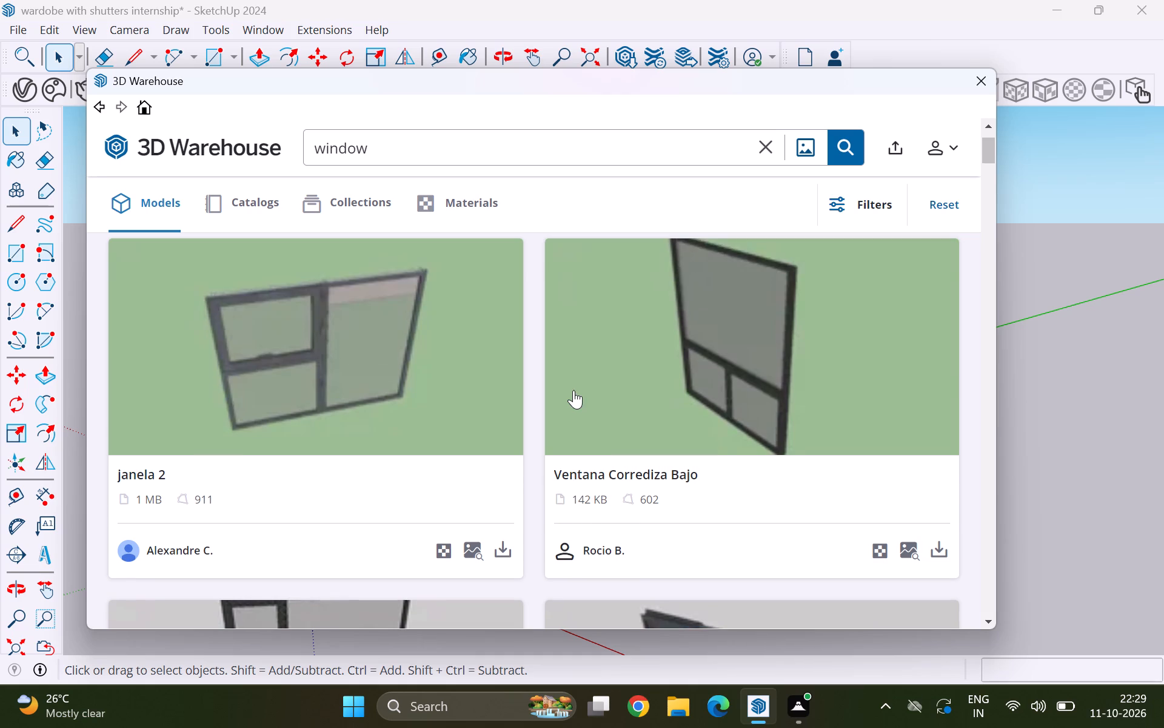
# Load the "Cửa sổ xingfa đẹp 1" window into the model and place it on the ground outside the room, near the red axis.
pyautogui.scroll(-4, 573, 394)
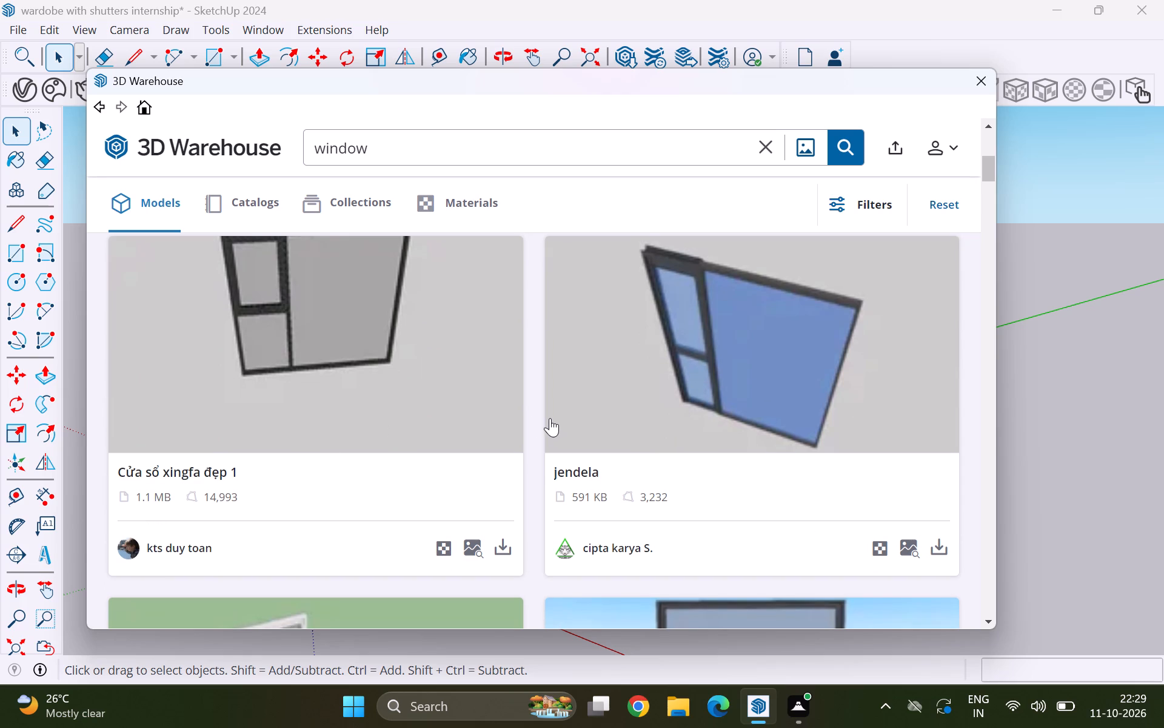
pyautogui.scroll(-1, 497, 426)
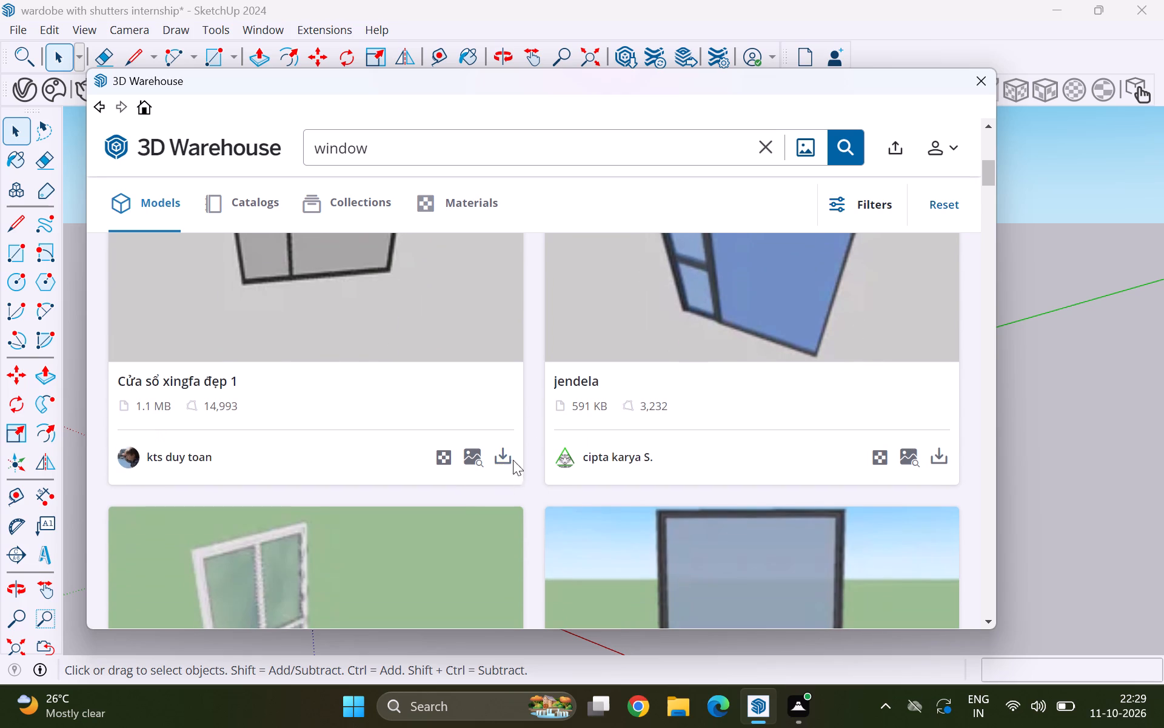
pyautogui.click(501, 455)
pyautogui.click(477, 383)
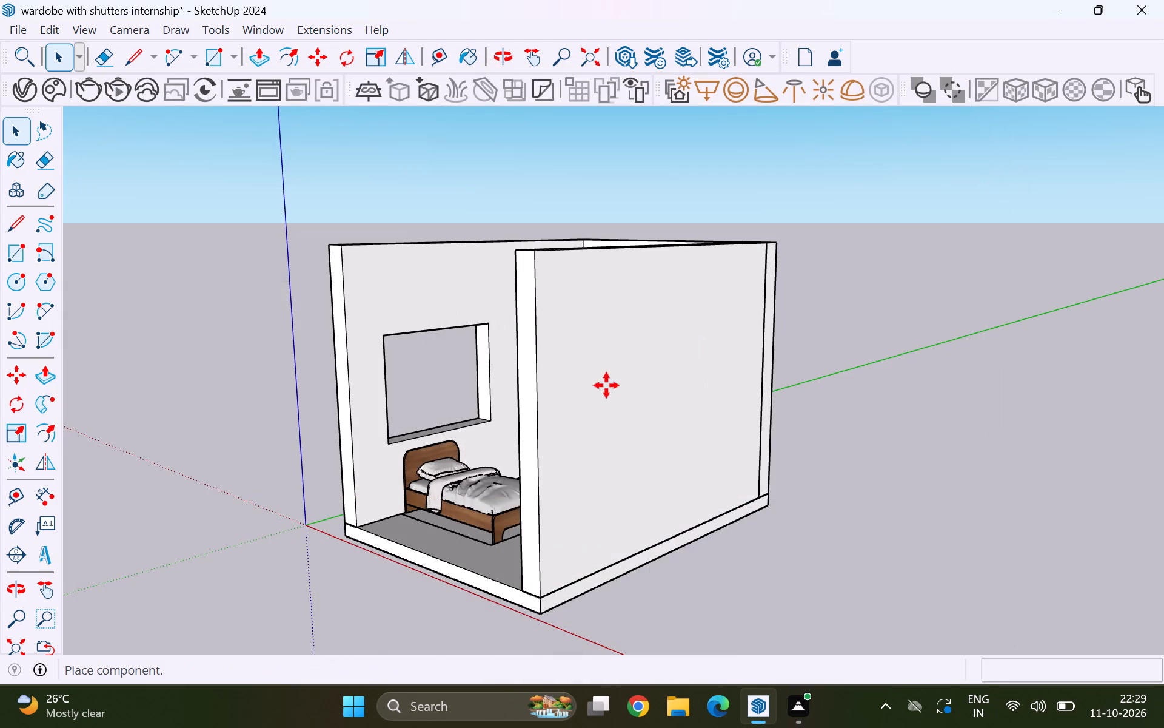
pyautogui.scroll(-5, 598, 461)
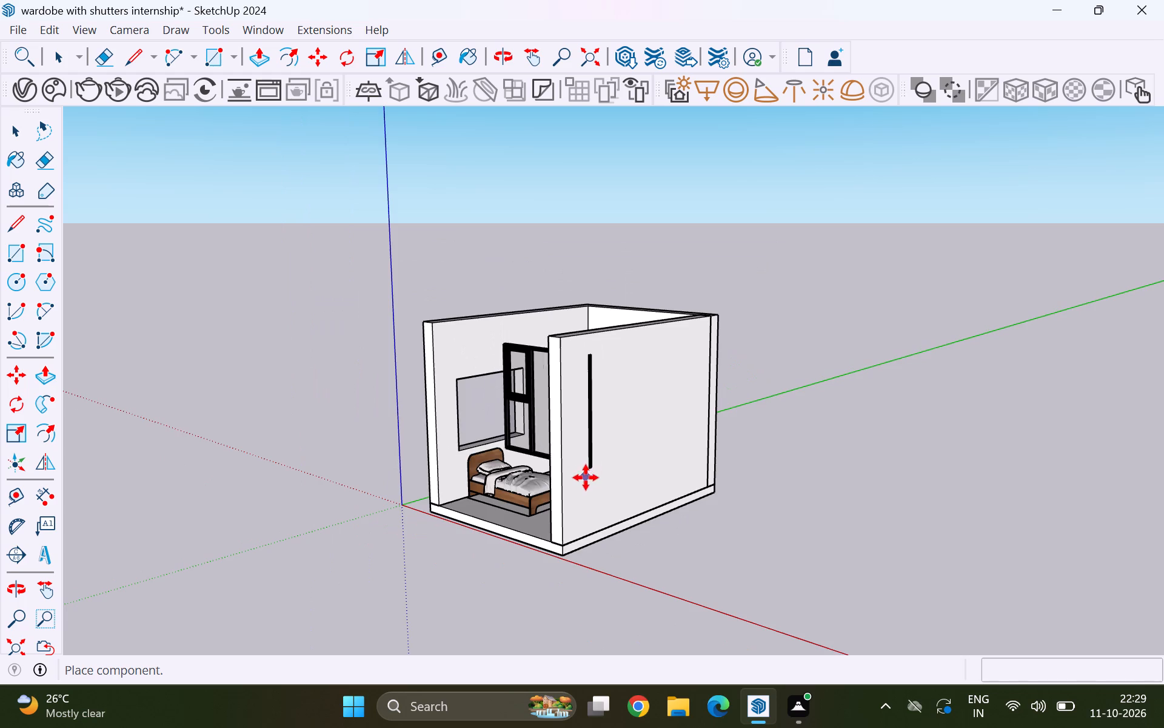
pyautogui.scroll(-4, 584, 485)
pyautogui.click(744, 607)
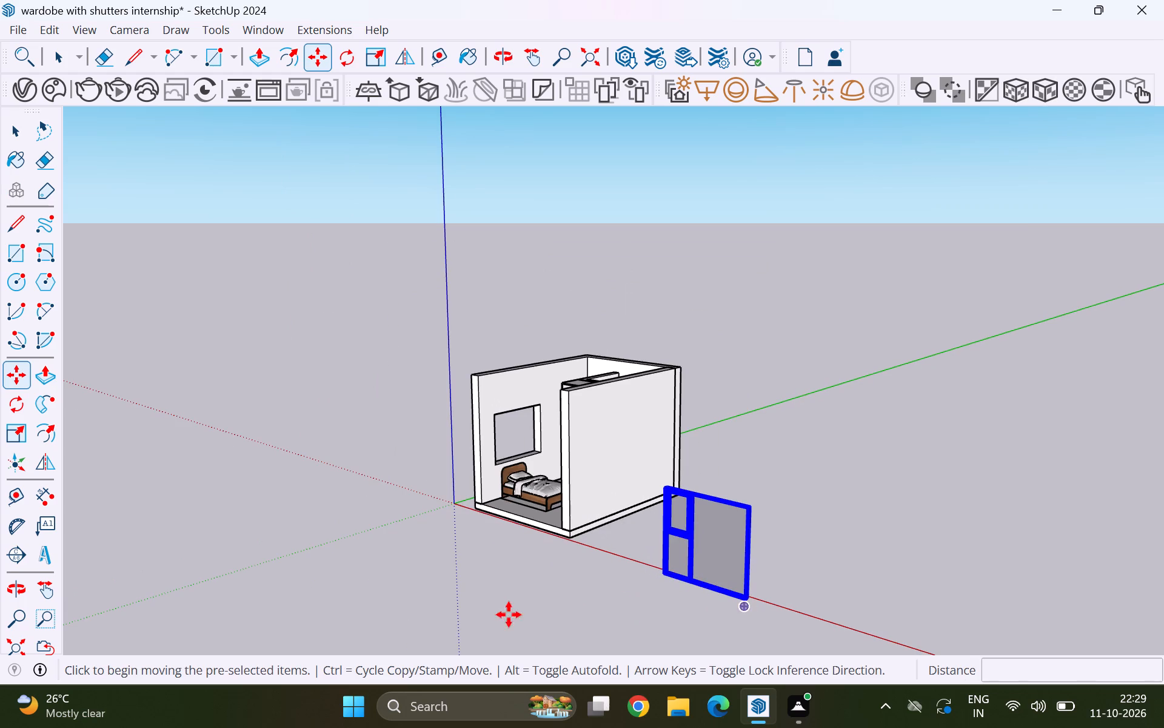
# Rotate the imported window 90 degrees about the vertical axis at its bottom corner, parallel to the bedroom opening.
pyautogui.press('q')
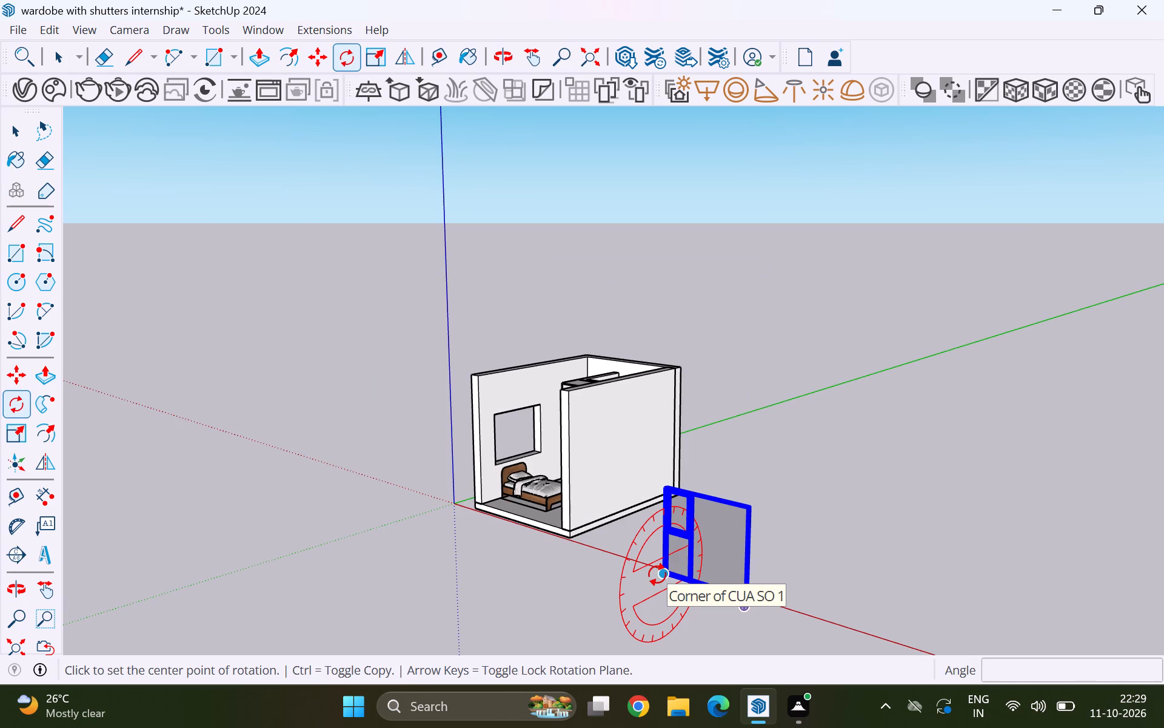
pyautogui.press('Up')
pyautogui.click(657, 575)
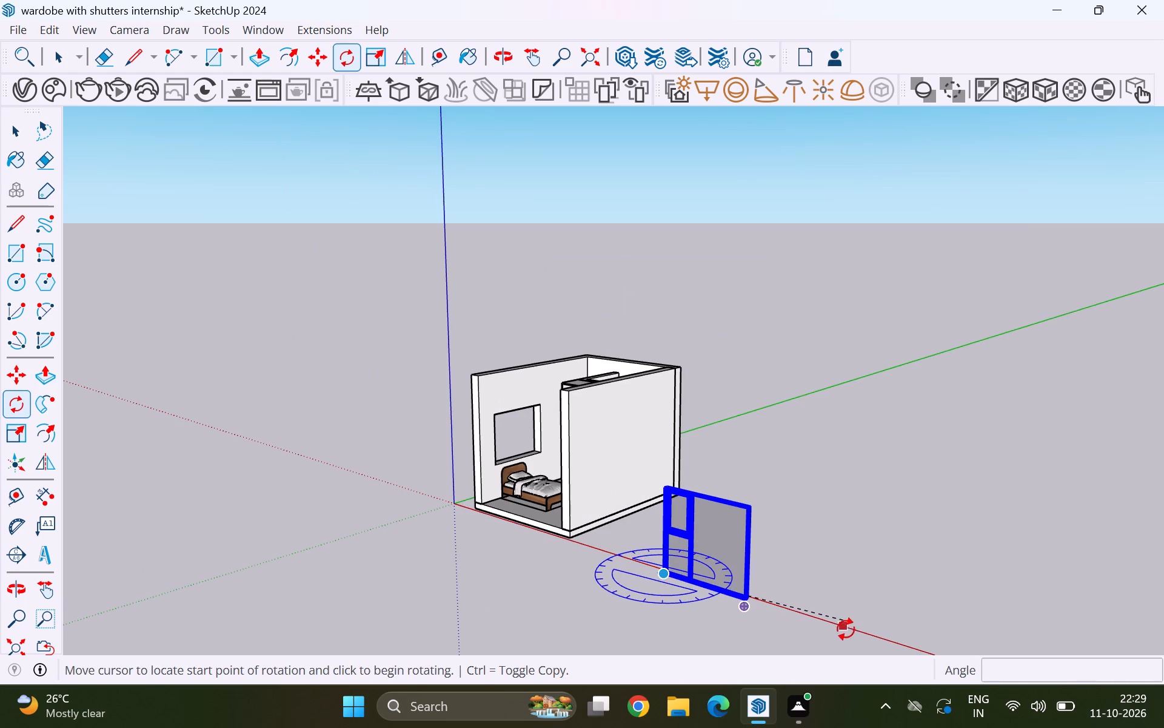
pyautogui.click(842, 638)
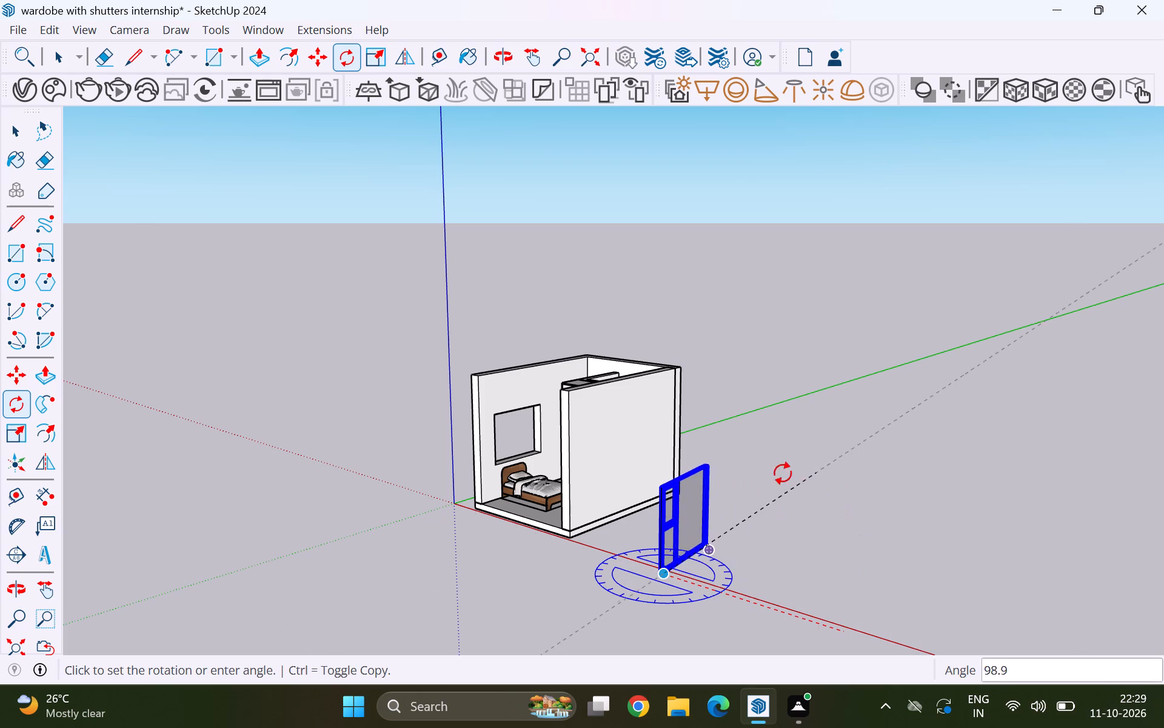
pyautogui.write('90')
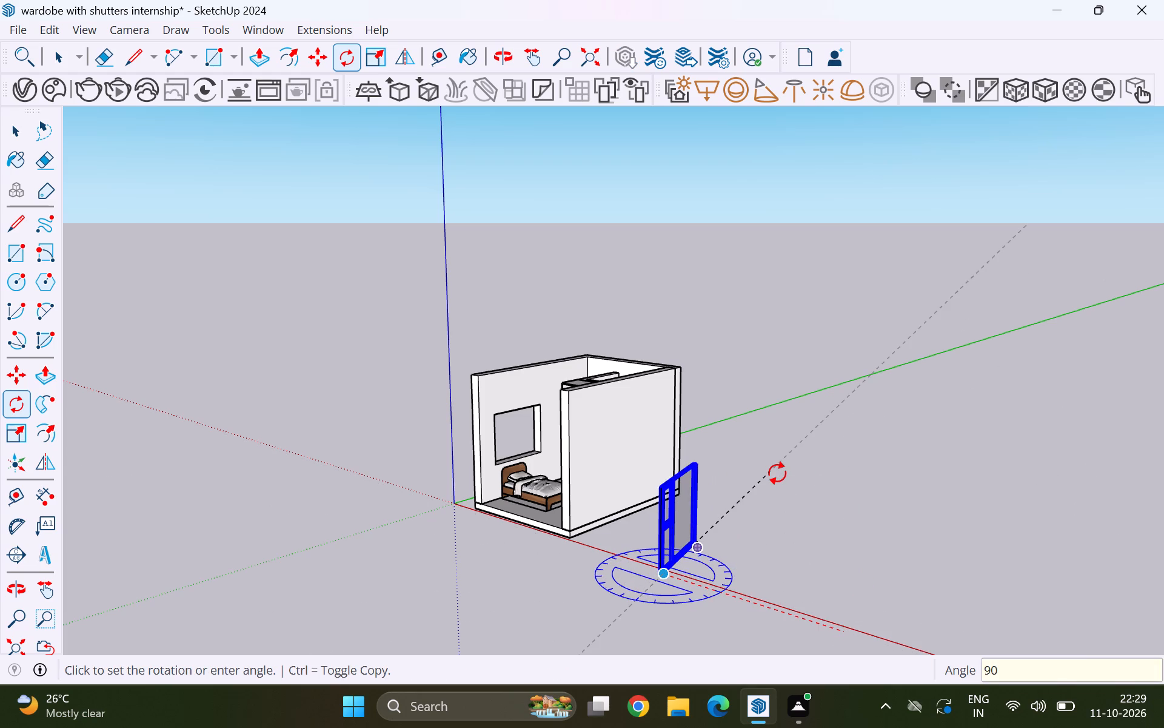
pyautogui.press('Return')
pyautogui.press('space')
pyautogui.click(777, 473)
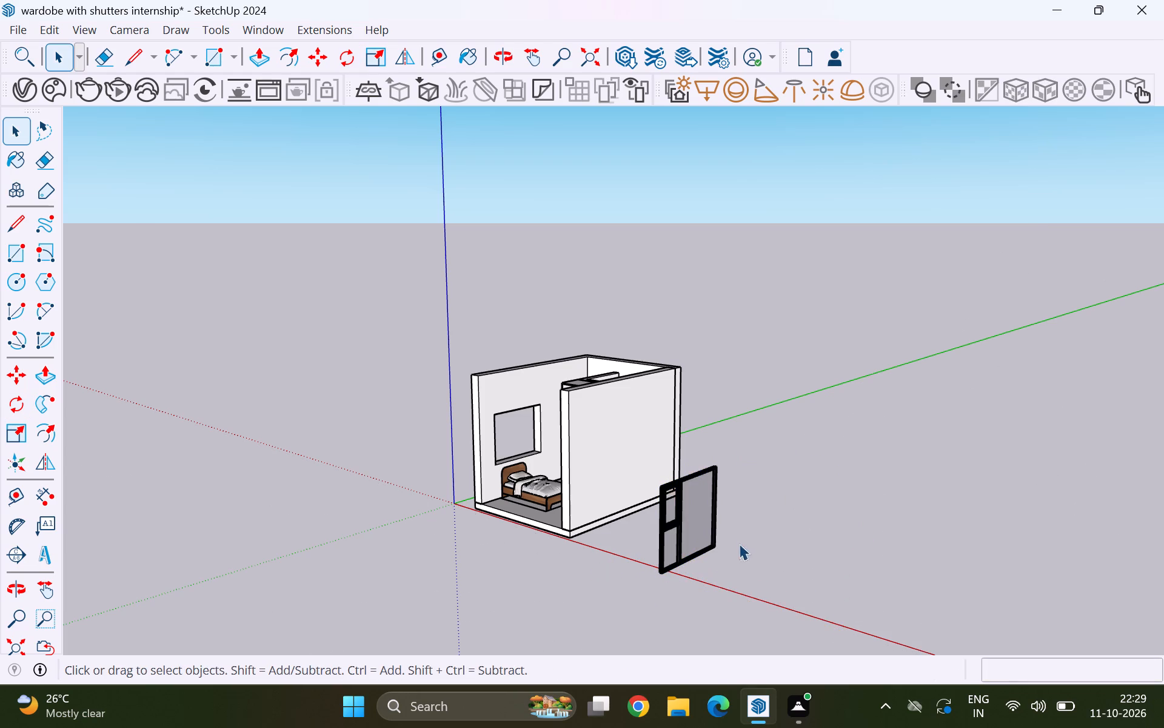
# Move the window by its bottom corner onto the lower corner of the opening above the bed, on the wardrobe side.
pyautogui.scroll(14, 710, 554)
pyautogui.click(707, 533)
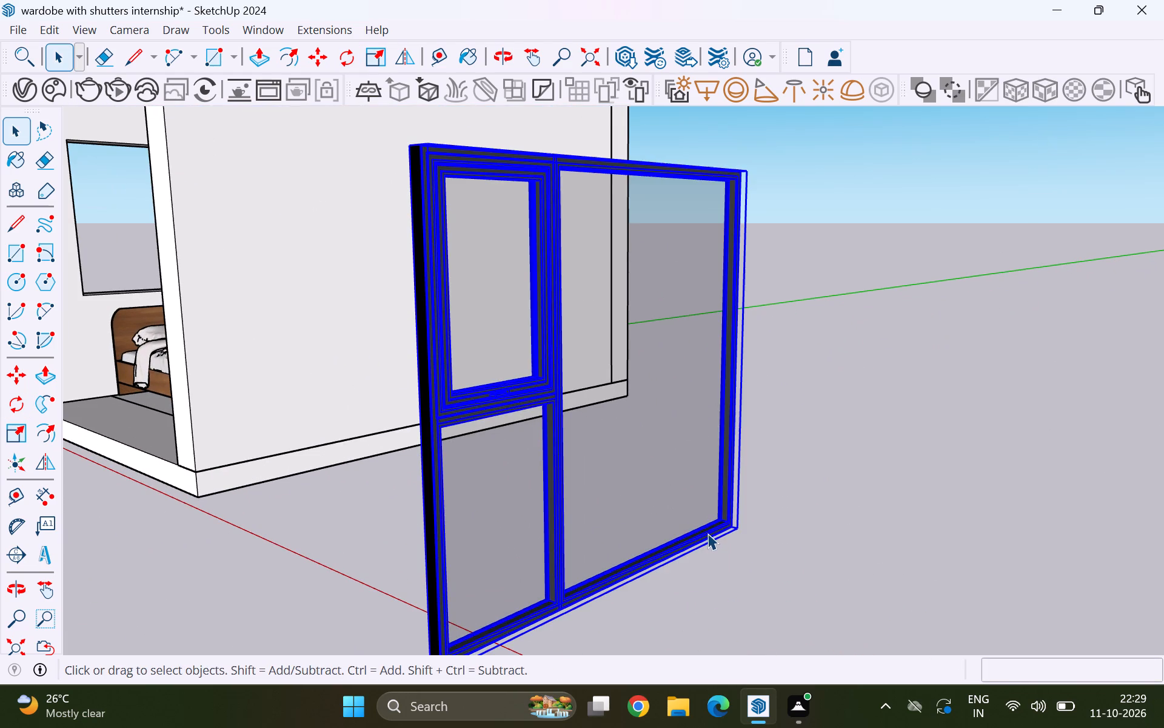
pyautogui.press('m')
pyautogui.moveTo(738, 527); pyautogui.dragTo(748, 529)
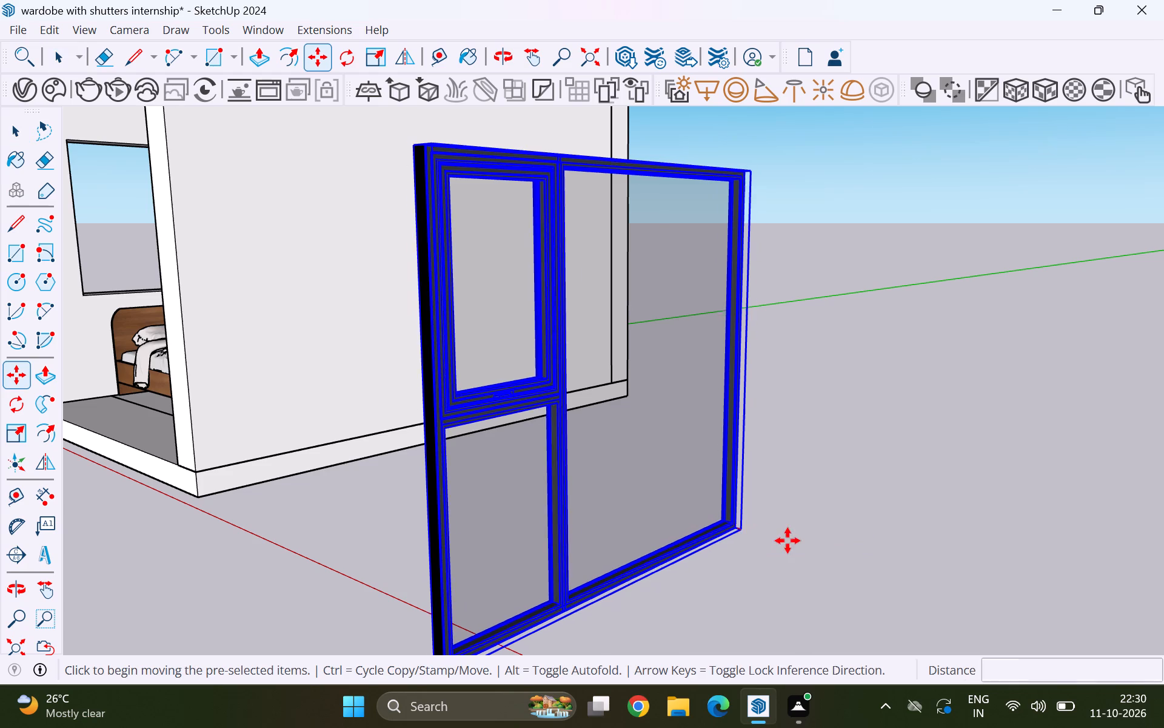
pyautogui.scroll(-16, 795, 541)
pyautogui.scroll(6, 475, 389)
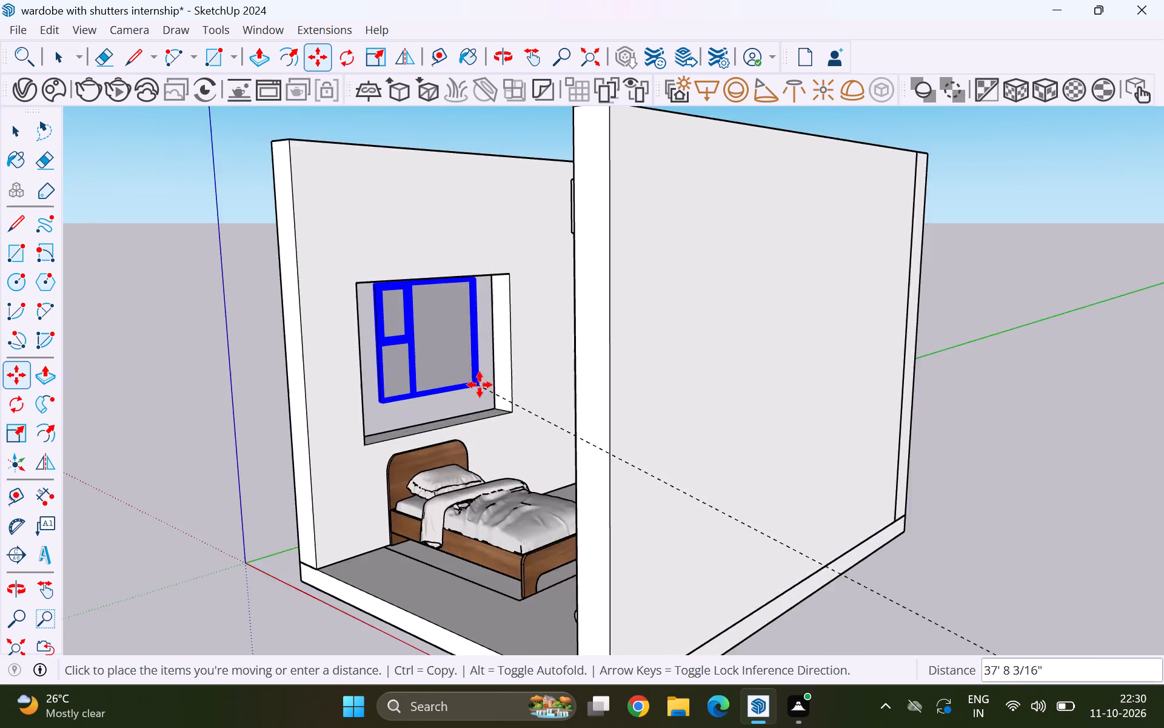
pyautogui.scroll(4, 480, 385)
pyautogui.scroll(-3, 489, 396)
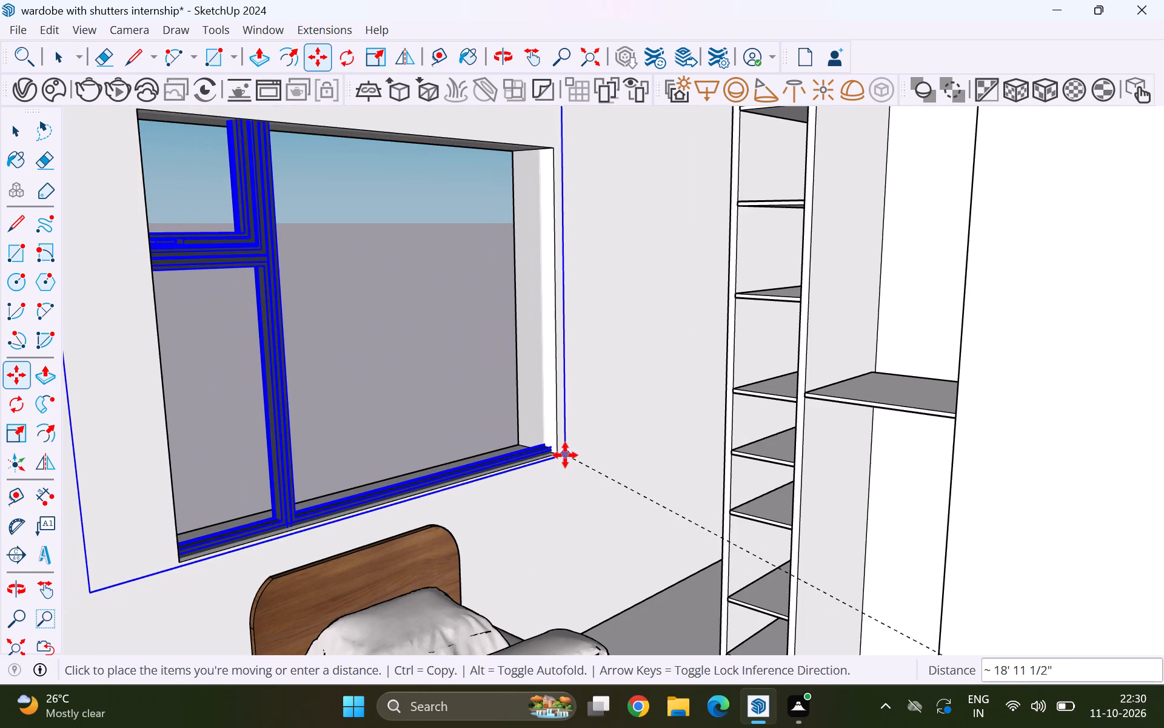
pyautogui.click(555, 456)
pyautogui.press('space')
# Scale the window uniformly to about 0.70 from its upper outer corner, bringing its top just below the opening's head.
pyautogui.scroll(-4, 560, 456)
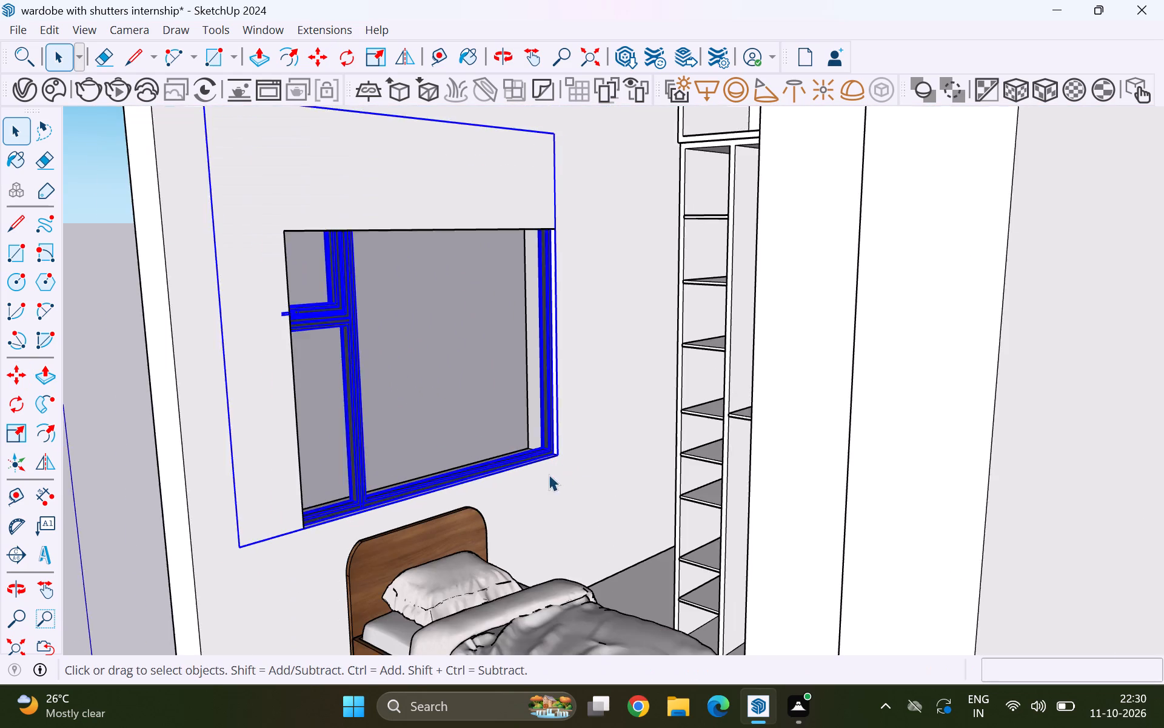
pyautogui.moveTo(456, 426); pyautogui.dragTo(403, 439, button='middle')
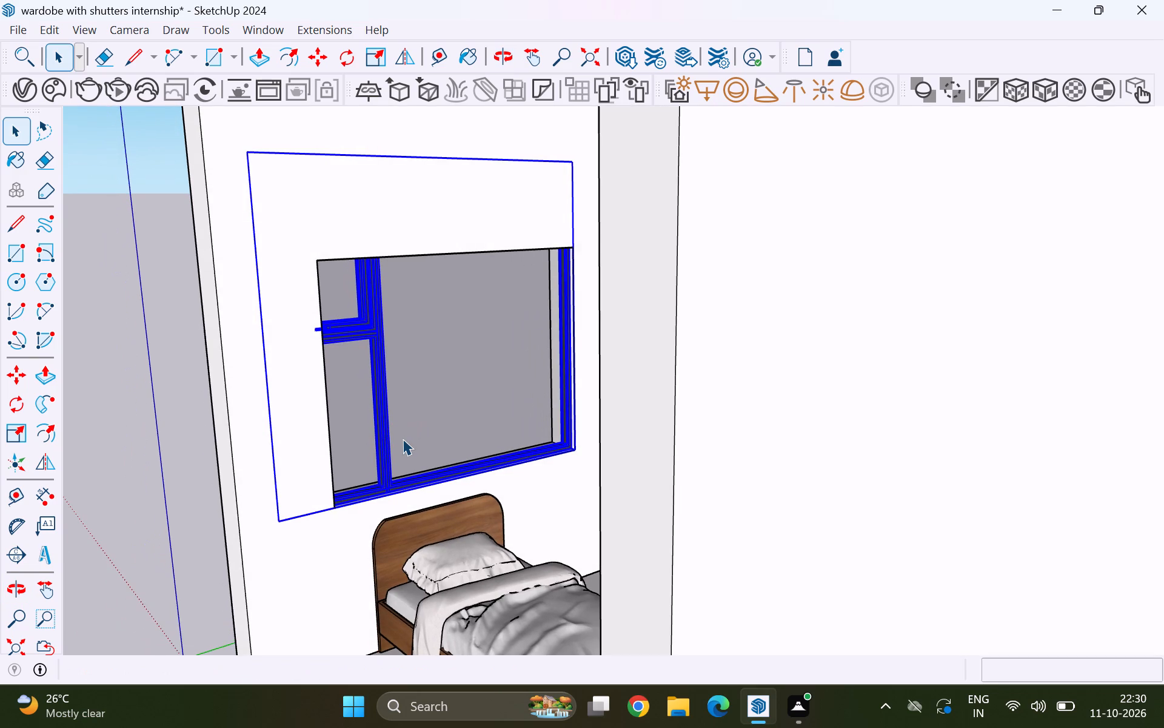
pyautogui.press('k')
pyautogui.press('s')
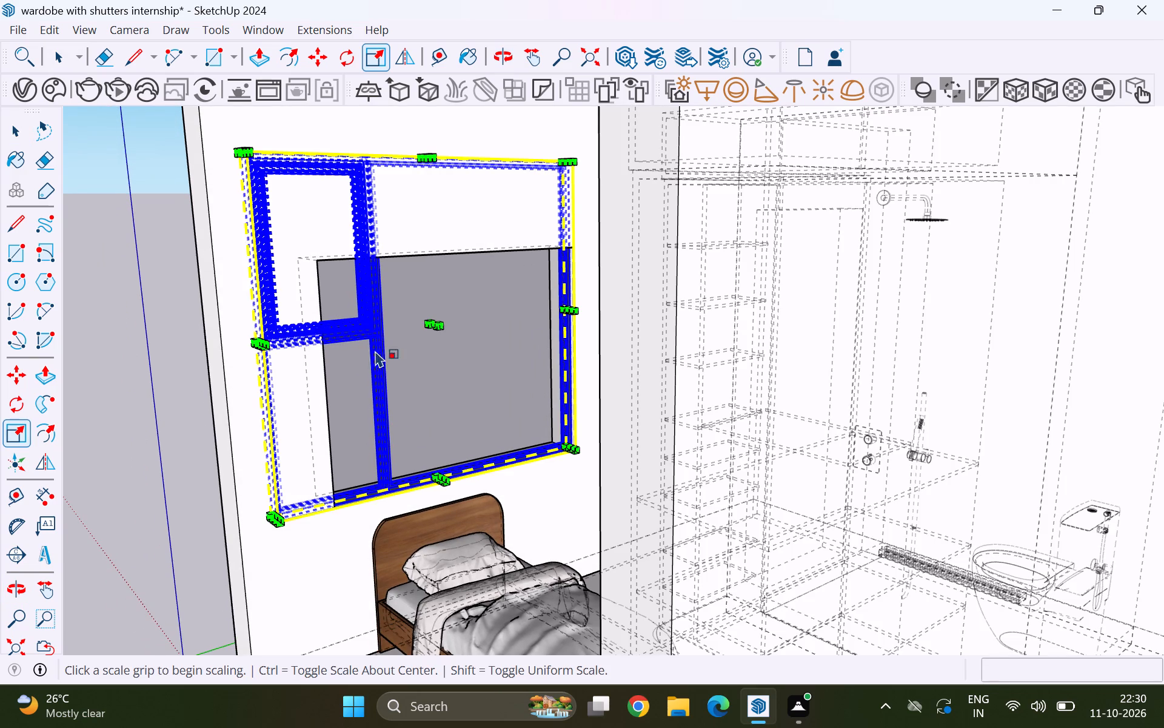
pyautogui.scroll(1, 228, 155)
pyautogui.moveTo(228, 155); pyautogui.dragTo(241, 195, button='middle')
pyautogui.moveTo(241, 215); pyautogui.dragTo(239, 245, button='middle')
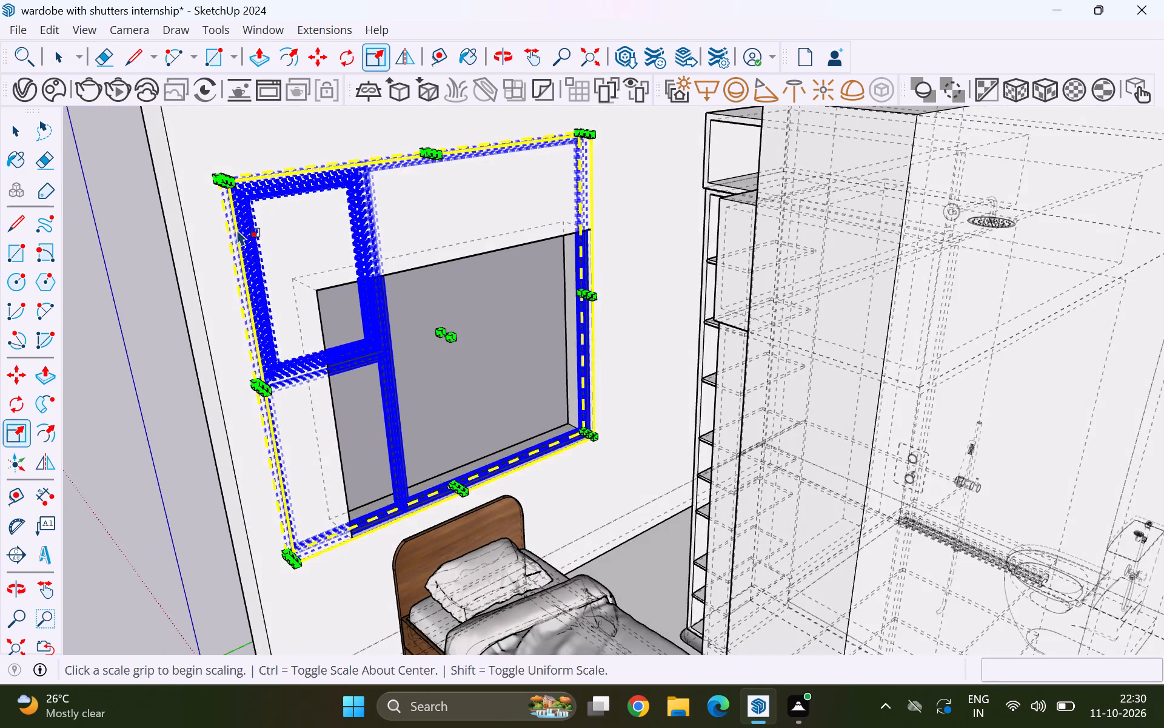
pyautogui.scroll(16, 218, 186)
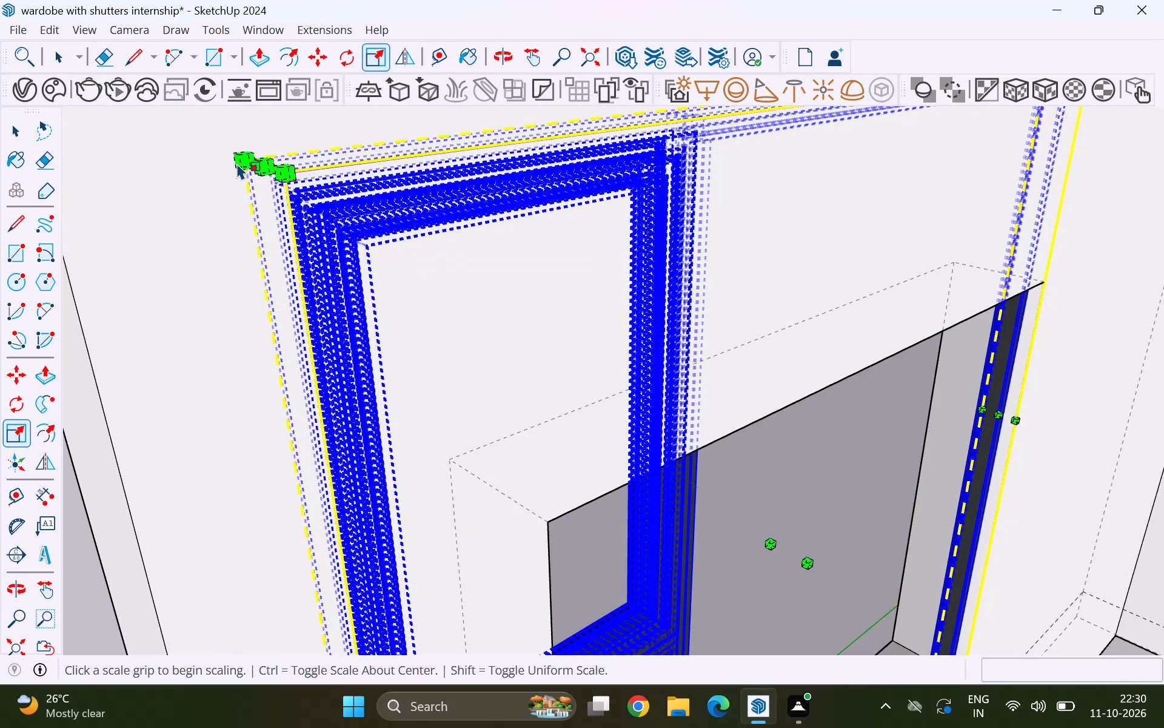
pyautogui.moveTo(244, 158); pyautogui.dragTo(347, 230)
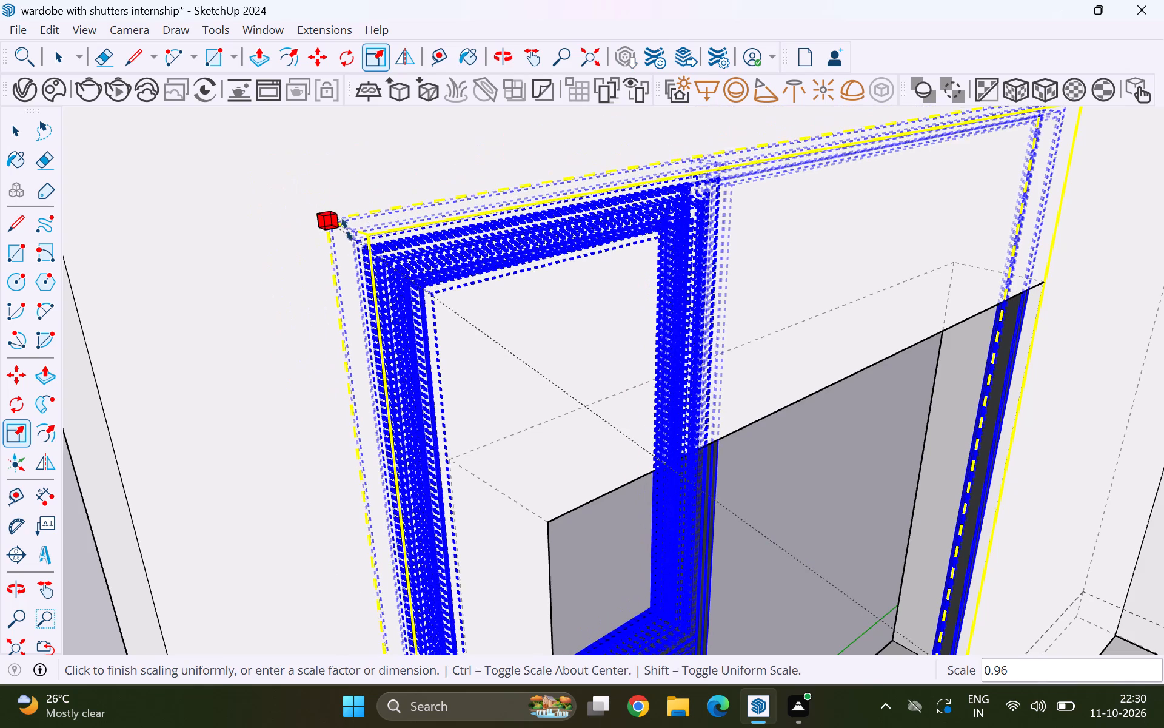
pyautogui.moveTo(347, 230); pyautogui.dragTo(501, 448)
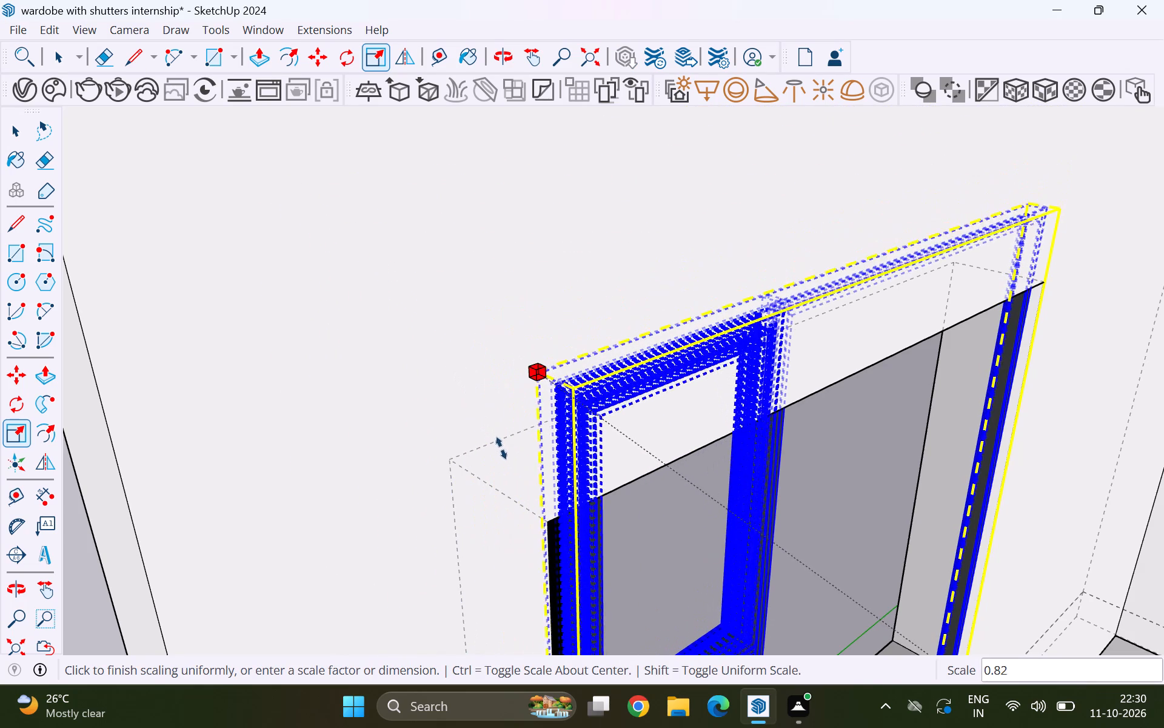
pyautogui.moveTo(501, 448); pyautogui.dragTo(572, 542)
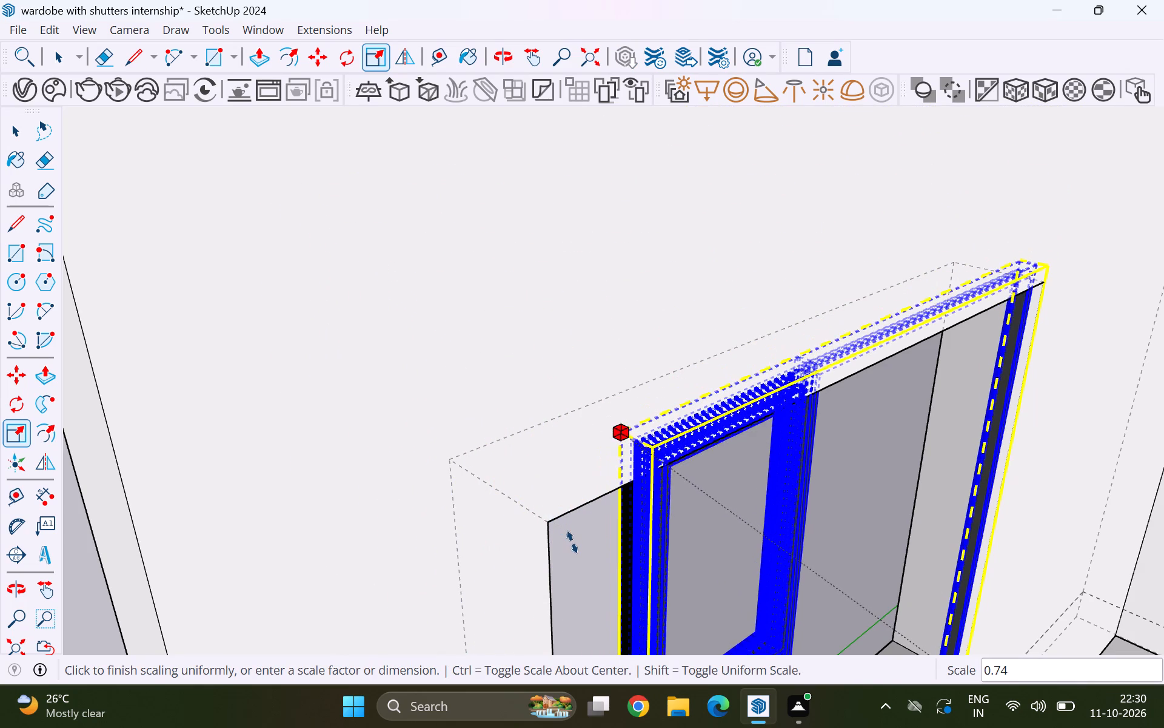
pyautogui.moveTo(572, 542); pyautogui.dragTo(597, 585)
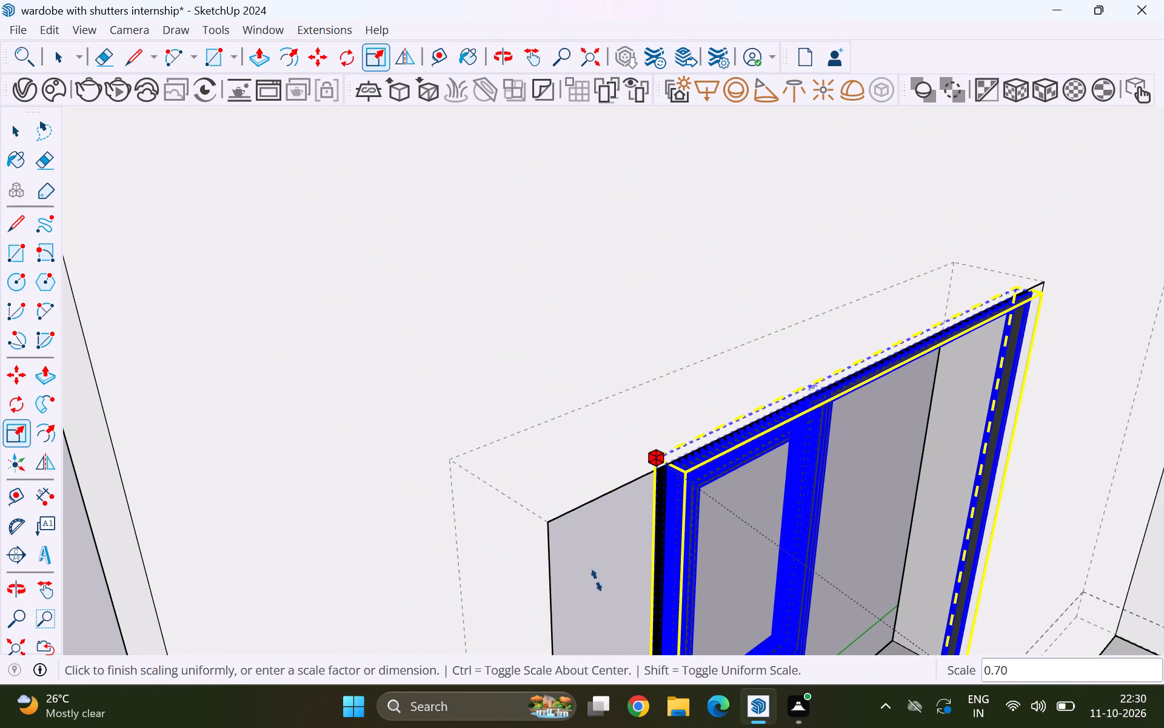
# Stretch the window's width by about 1.21 along the red axis to meet the far side of the opening.
pyautogui.scroll(-20, 487, 388)
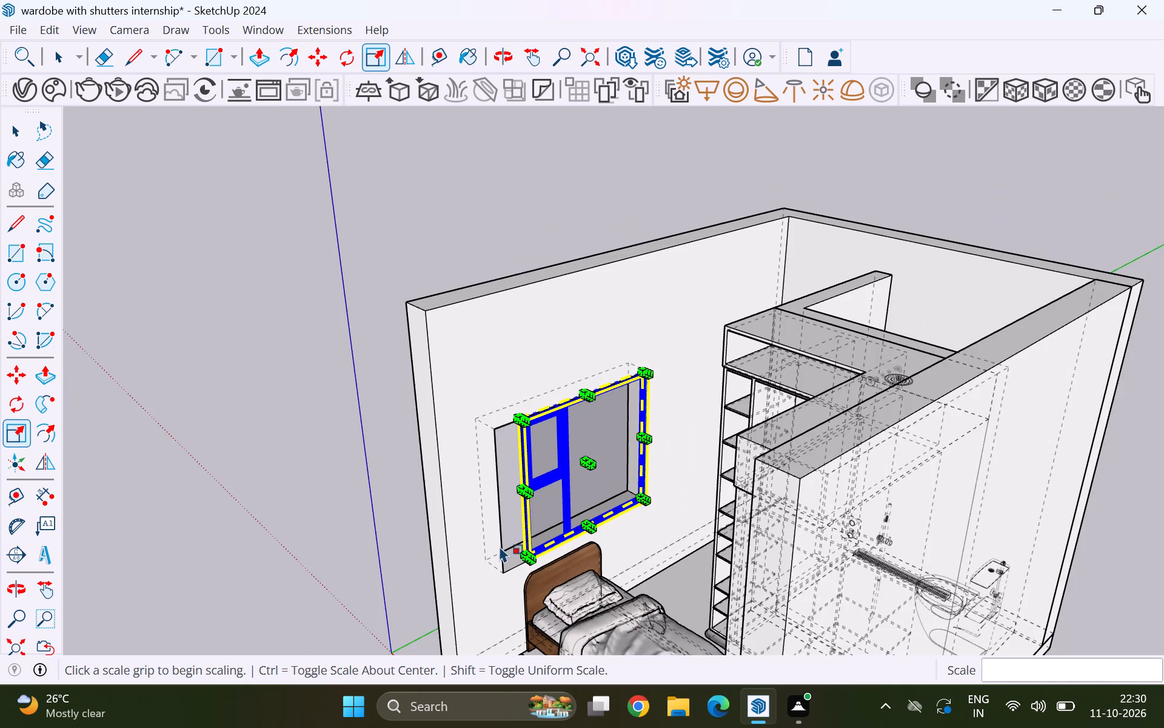
pyautogui.scroll(10, 500, 546)
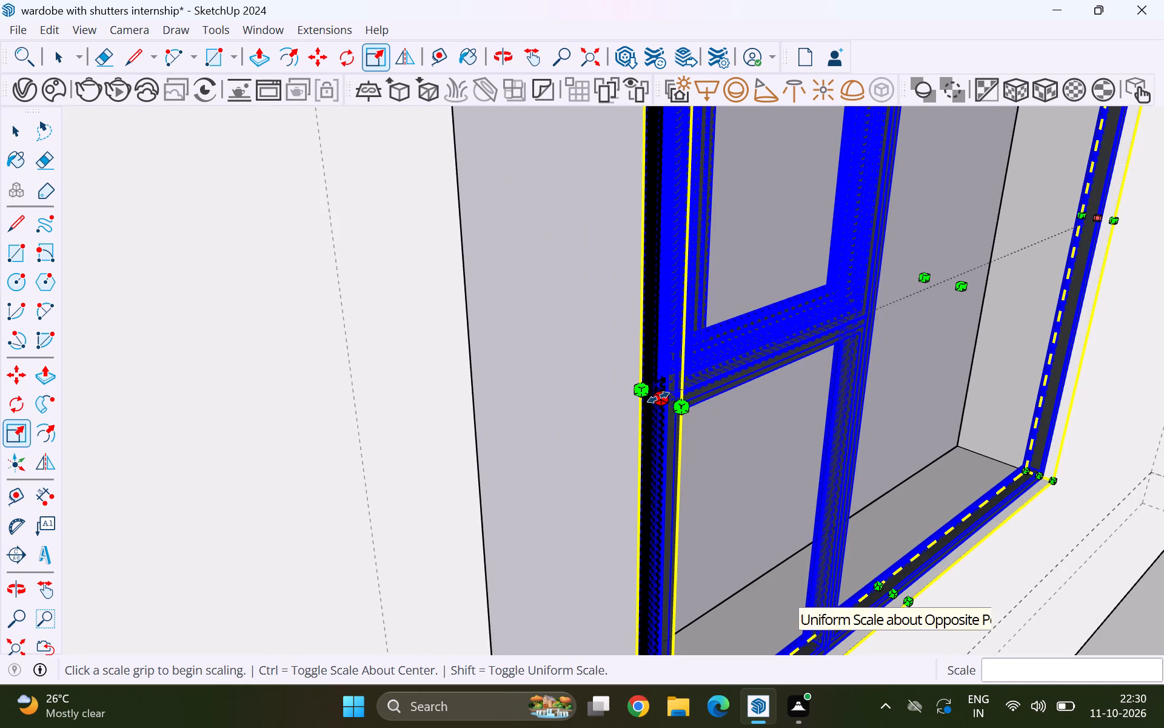
pyautogui.click(658, 397)
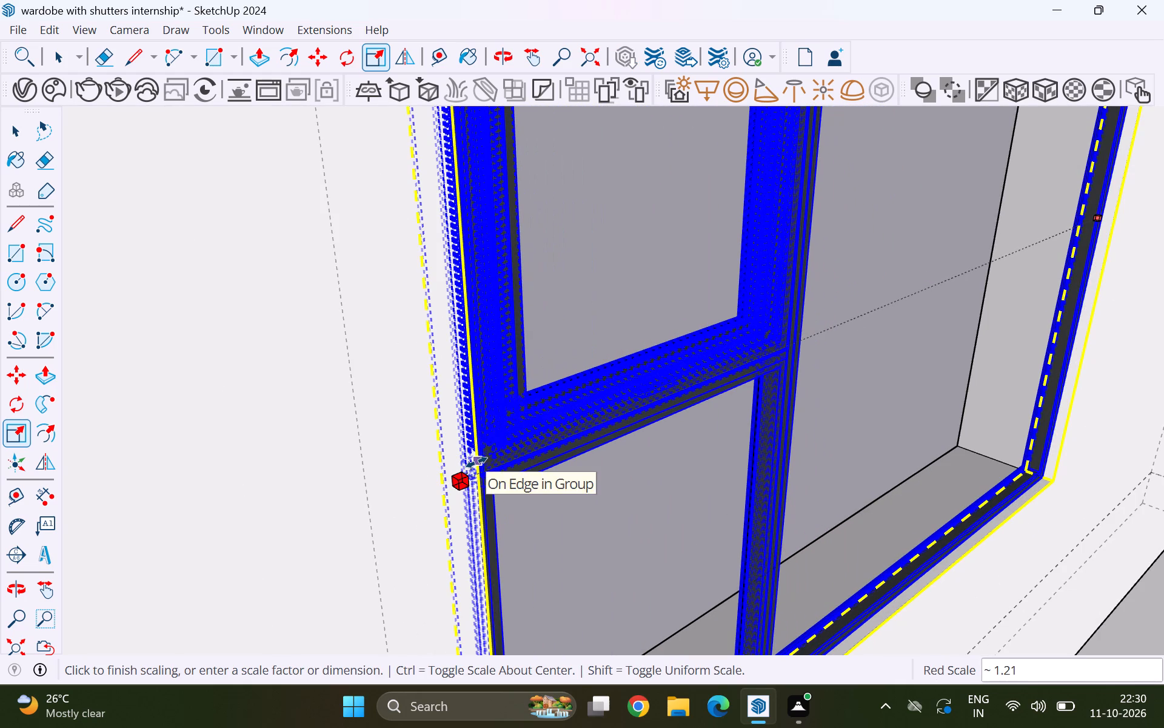
pyautogui.click(477, 462)
pyautogui.press('space')
pyautogui.scroll(-5, 477, 454)
pyautogui.press('k')
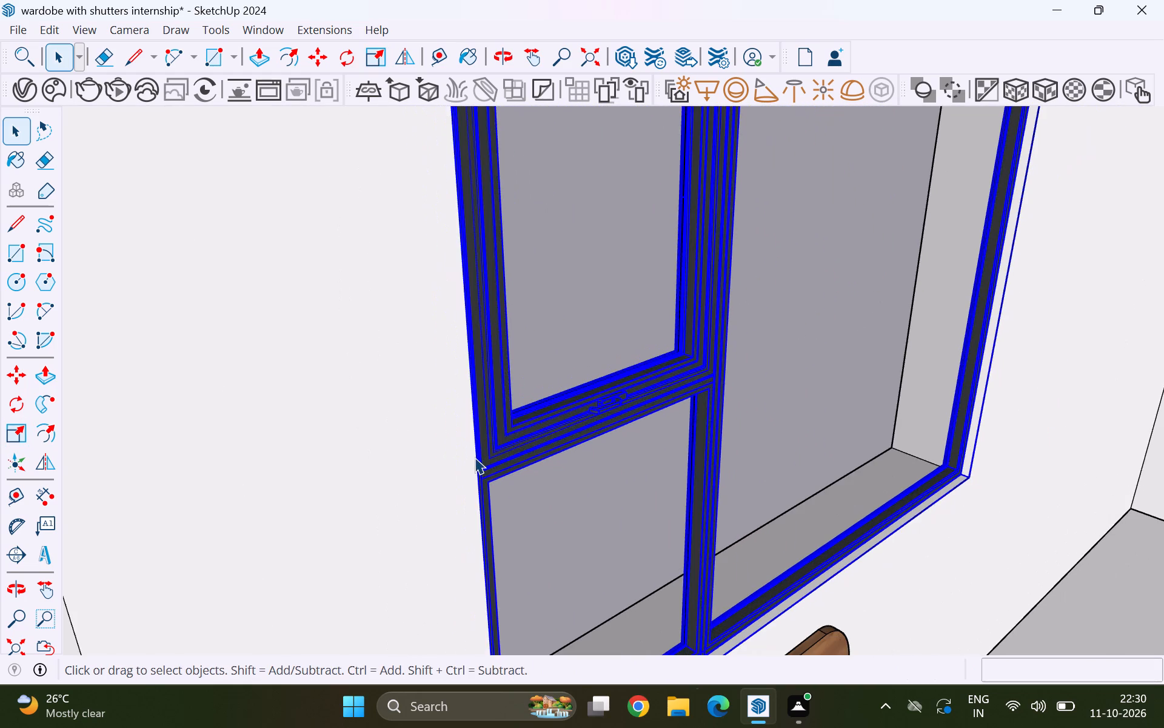
pyautogui.scroll(-17, 474, 457)
pyautogui.click(283, 437)
# Stretch the window's height by about 1.02 along the blue axis to meet the top edge of the opening.
pyautogui.moveTo(520, 517); pyautogui.dragTo(595, 375, button='middle')
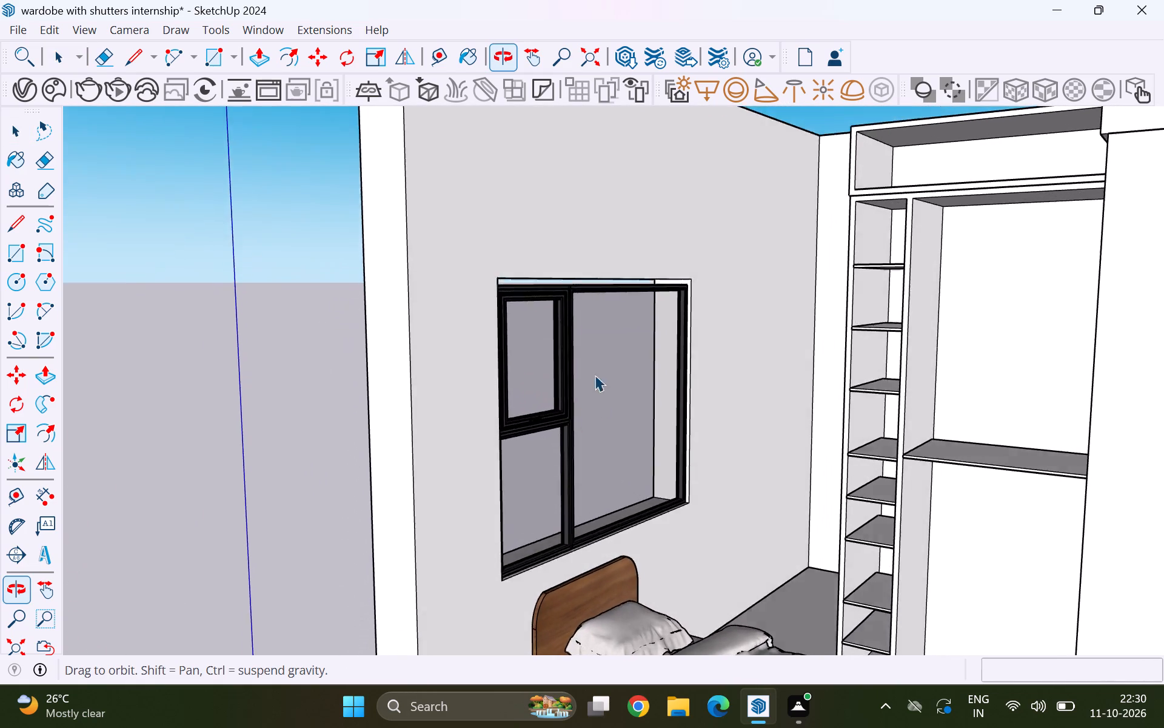
pyautogui.moveTo(595, 375); pyautogui.dragTo(598, 393, button='middle')
pyautogui.scroll(5, 592, 306)
pyautogui.moveTo(510, 347); pyautogui.dragTo(333, 381, button='middle')
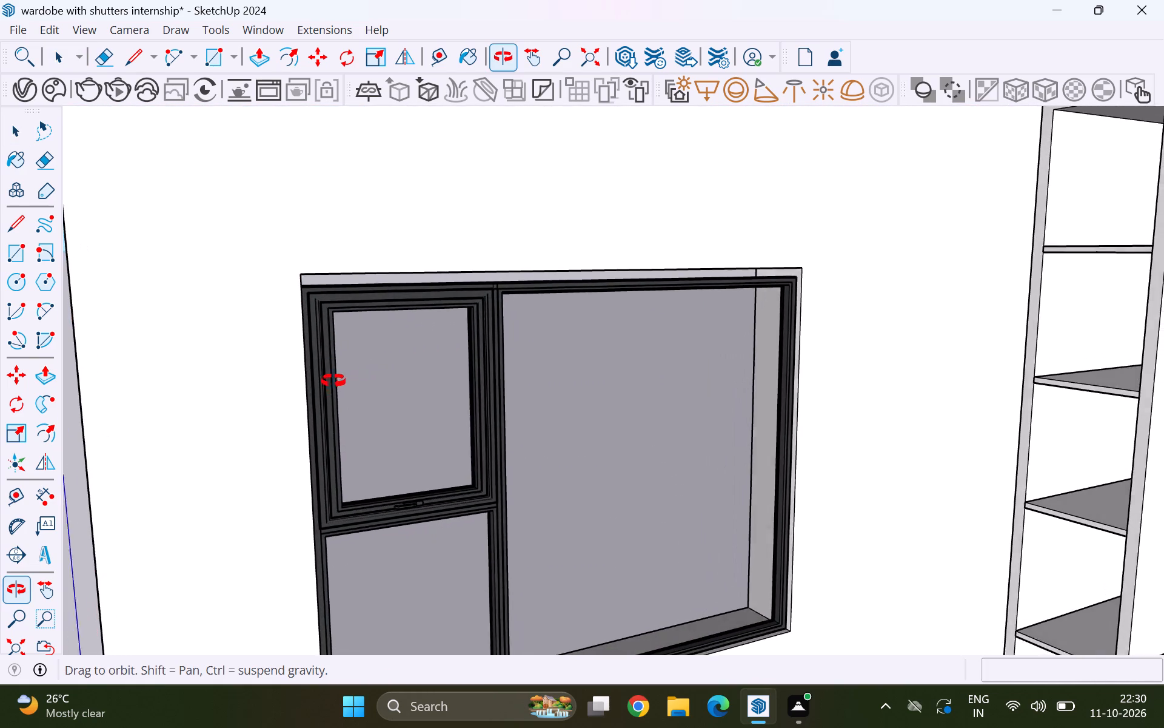
pyautogui.moveTo(333, 381); pyautogui.dragTo(316, 382, button='middle')
pyautogui.scroll(9, 320, 271)
pyautogui.click(404, 369)
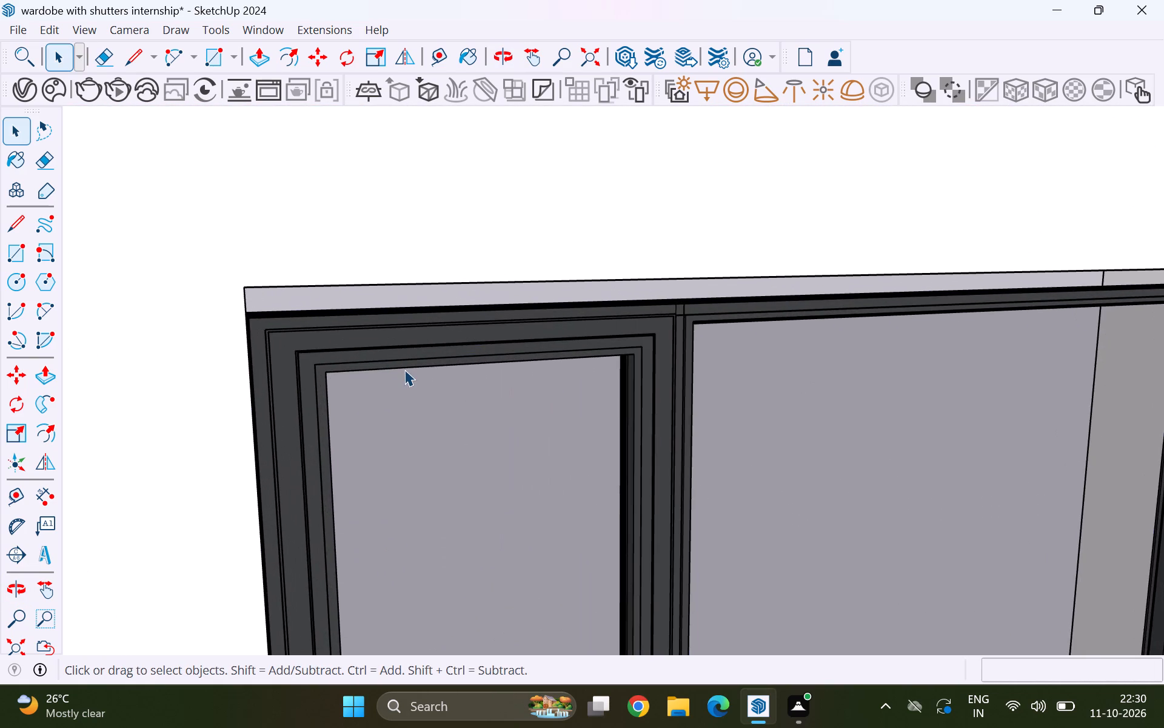
pyautogui.scroll(4, 409, 356)
pyautogui.press('k')
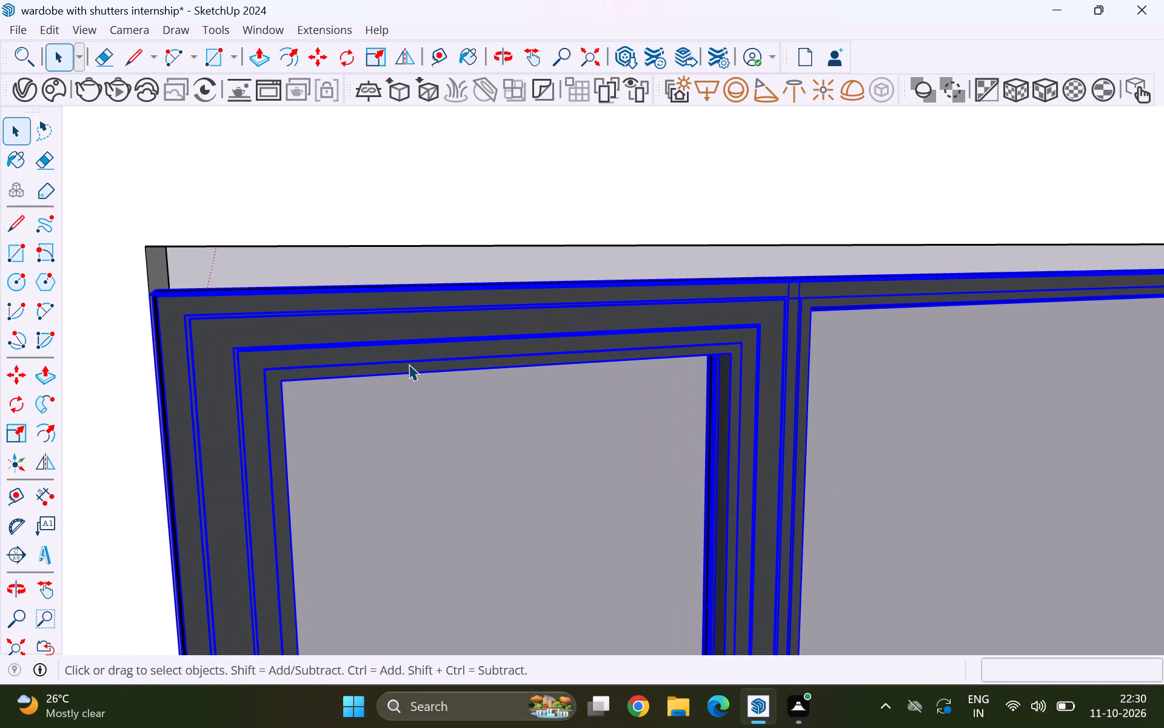
pyautogui.press('s')
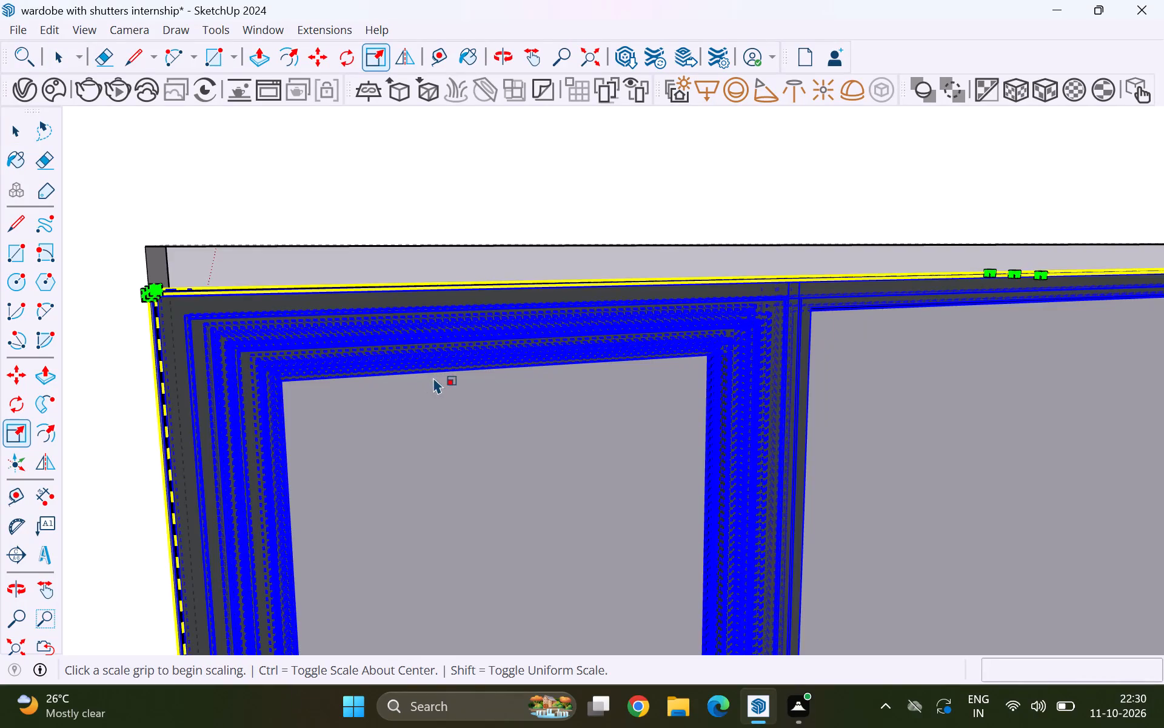
pyautogui.scroll(-4, 434, 399)
pyautogui.moveTo(786, 365); pyautogui.dragTo(715, 410, button='middle')
pyautogui.scroll(4, 1015, 268)
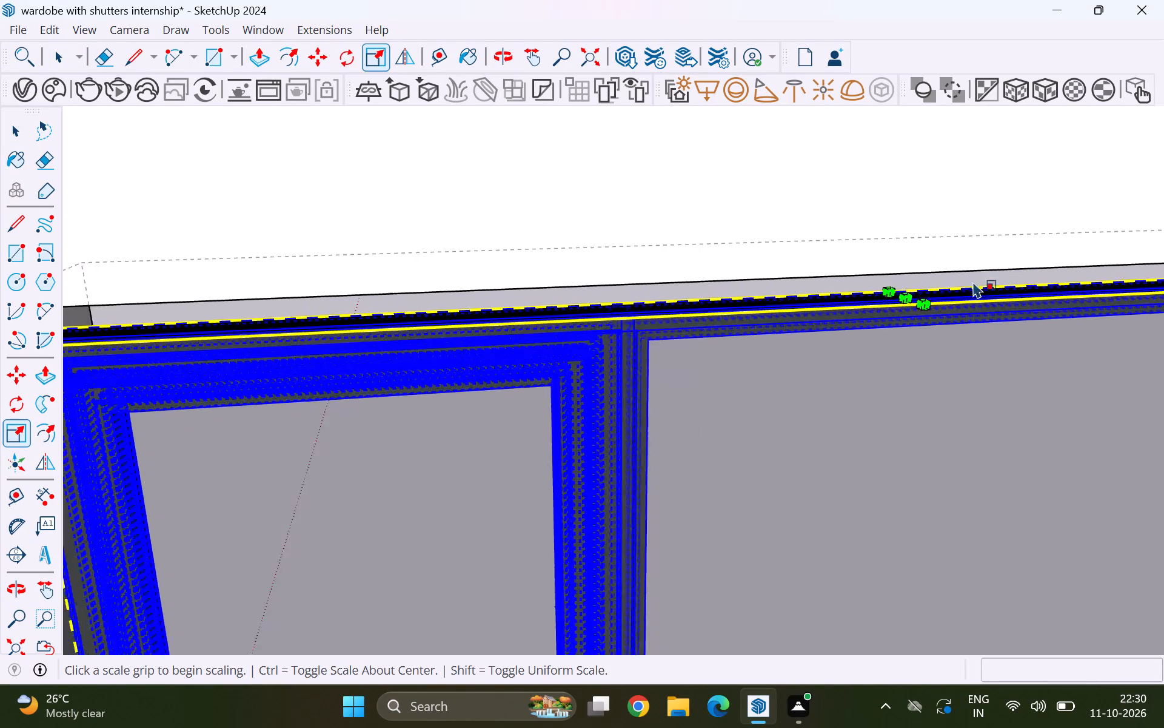
pyautogui.scroll(5, 973, 281)
pyautogui.scroll(-7, 900, 301)
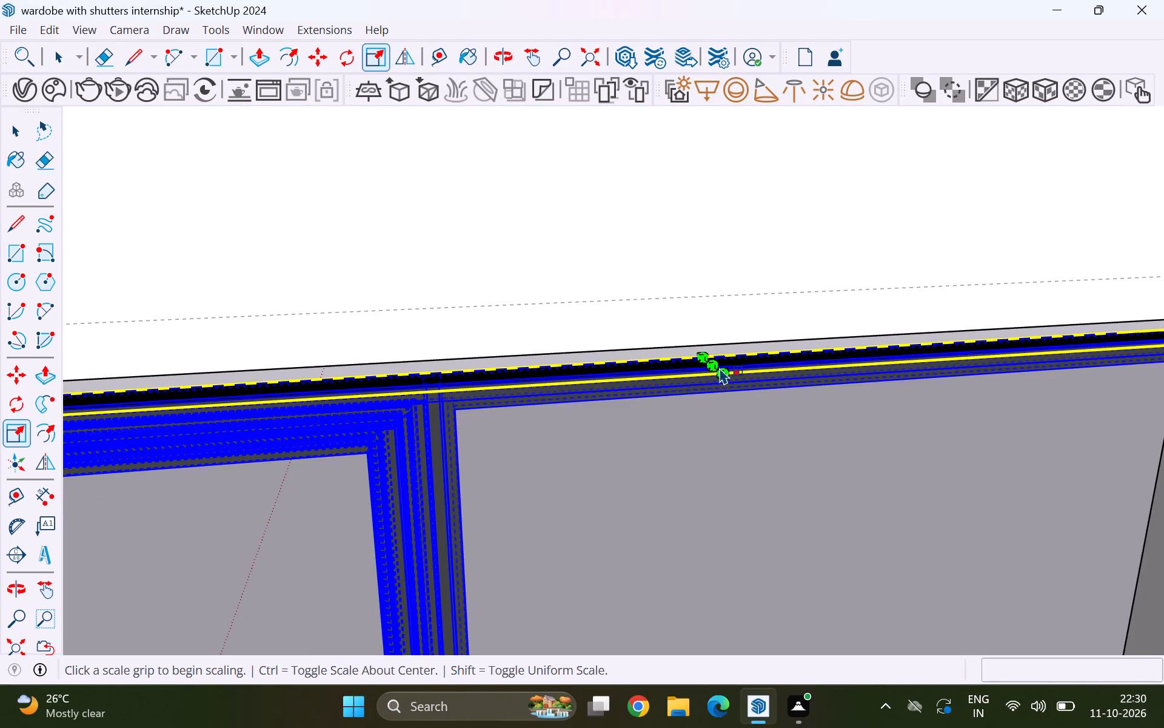
pyautogui.click(714, 366)
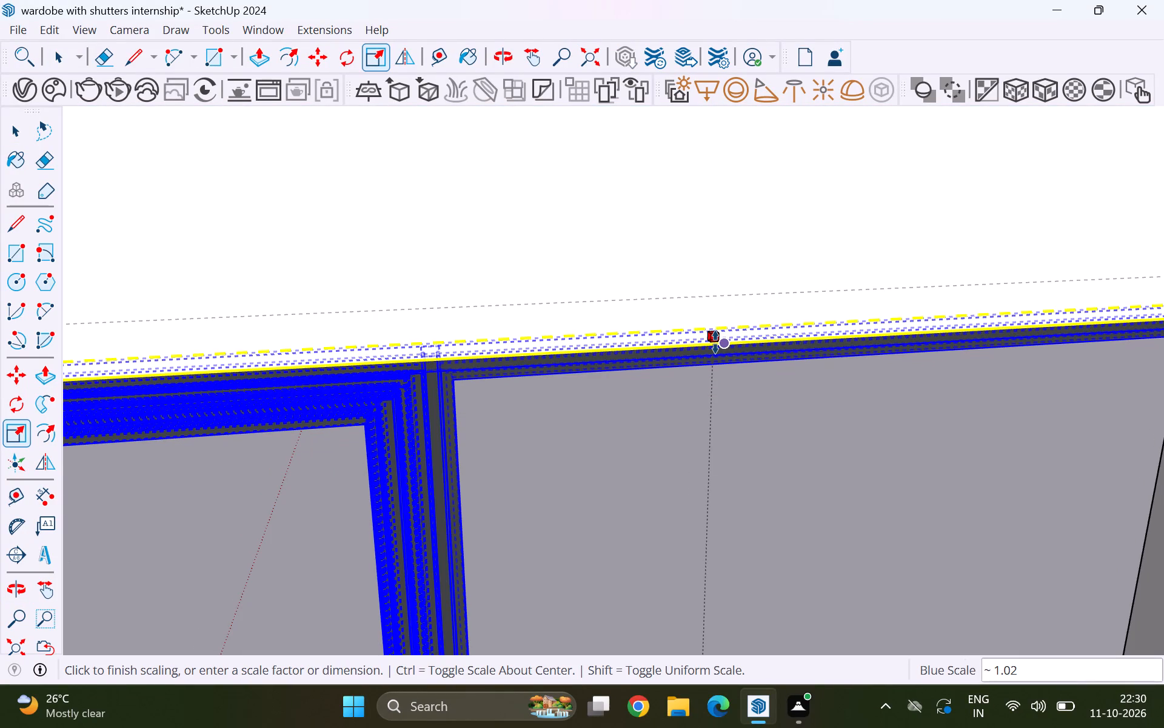
pyautogui.click(715, 342)
pyautogui.press('space')
pyautogui.write('k')
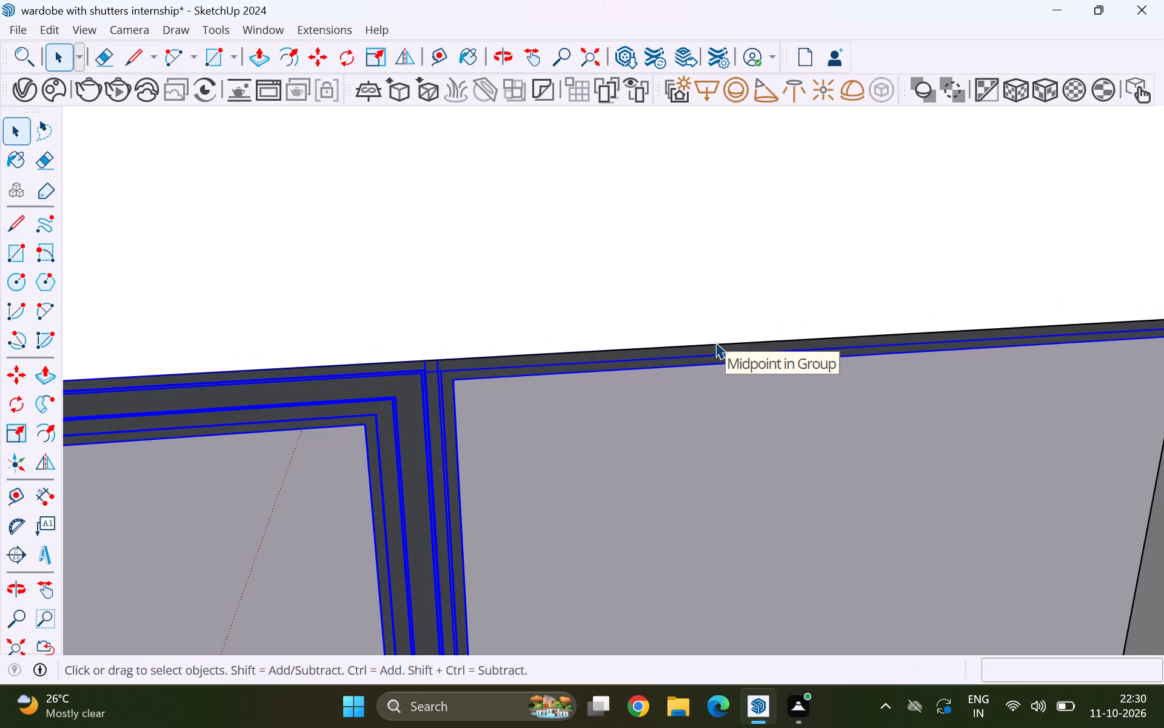
pyautogui.press('space')
# Check the fitted window within the room and at the opening's lower corner nearest the wardrobe.
pyautogui.scroll(-19, 665, 383)
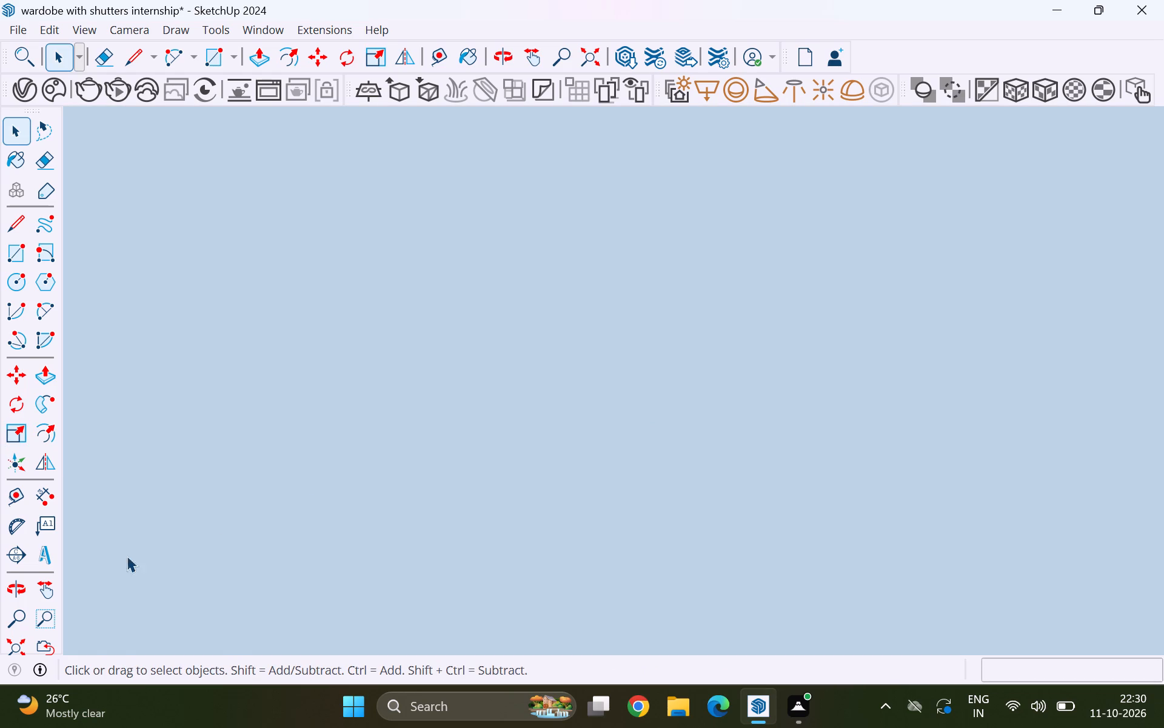
pyautogui.click(15, 641)
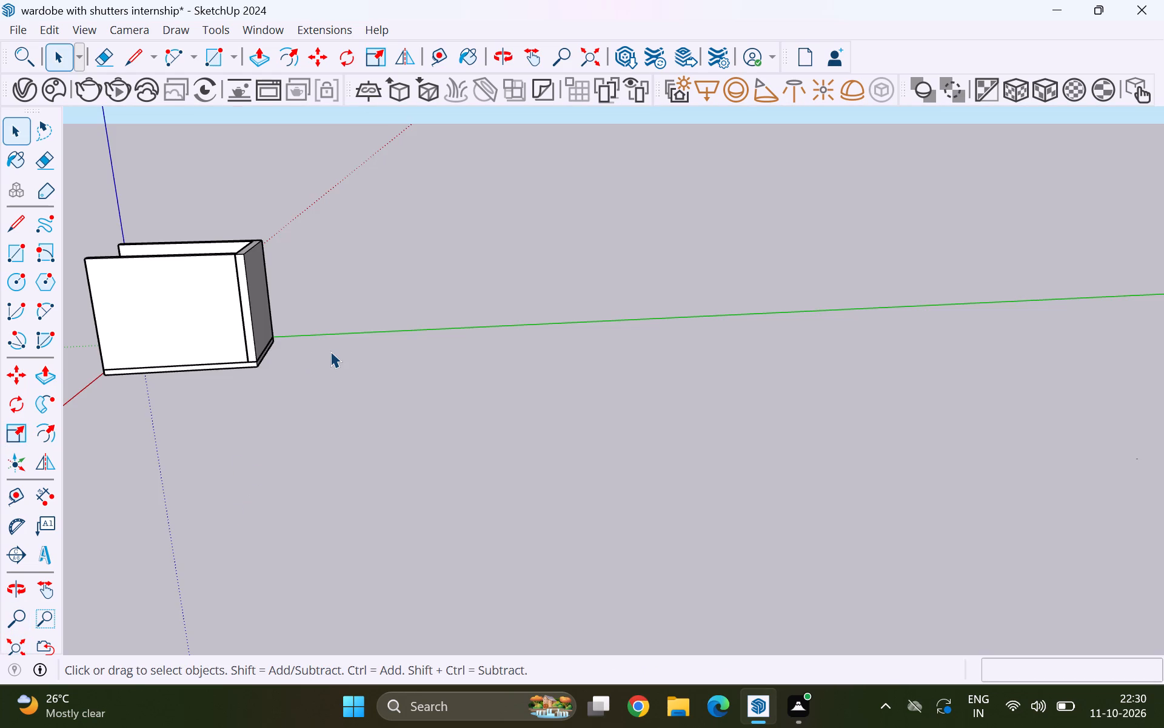
pyautogui.click(330, 351)
pyautogui.moveTo(147, 337); pyautogui.dragTo(543, 309, button='middle')
pyautogui.scroll(-2, 561, 300)
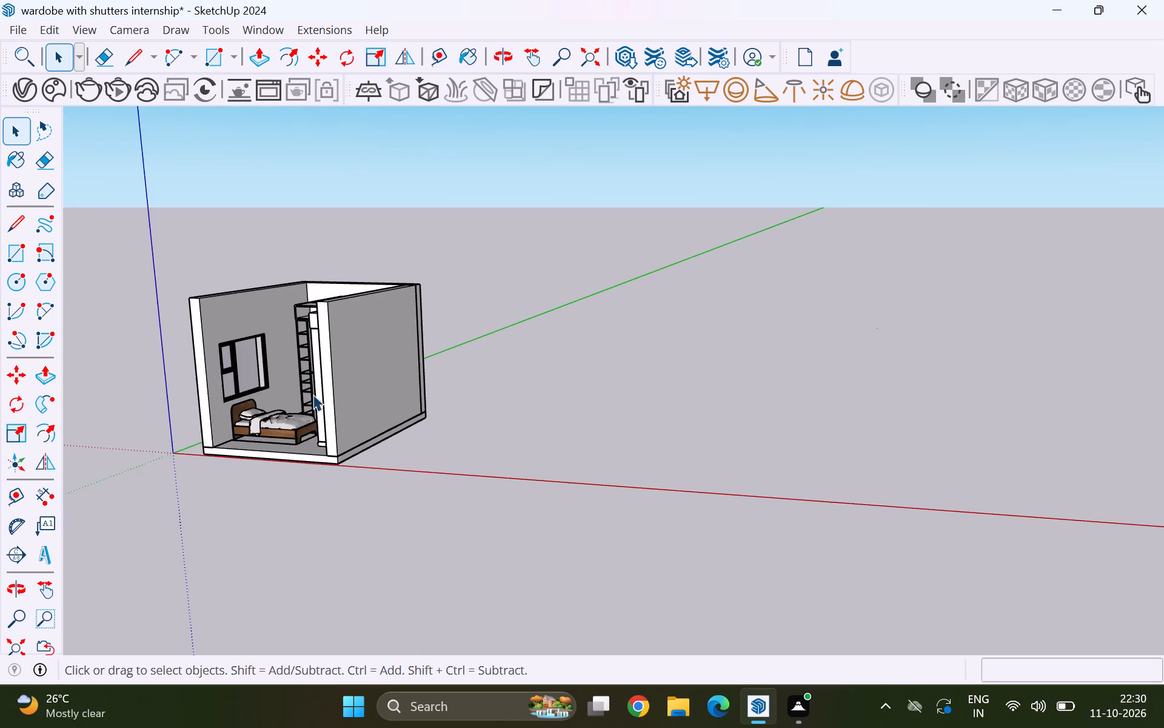
pyautogui.scroll(14, 305, 390)
pyautogui.scroll(10, 307, 402)
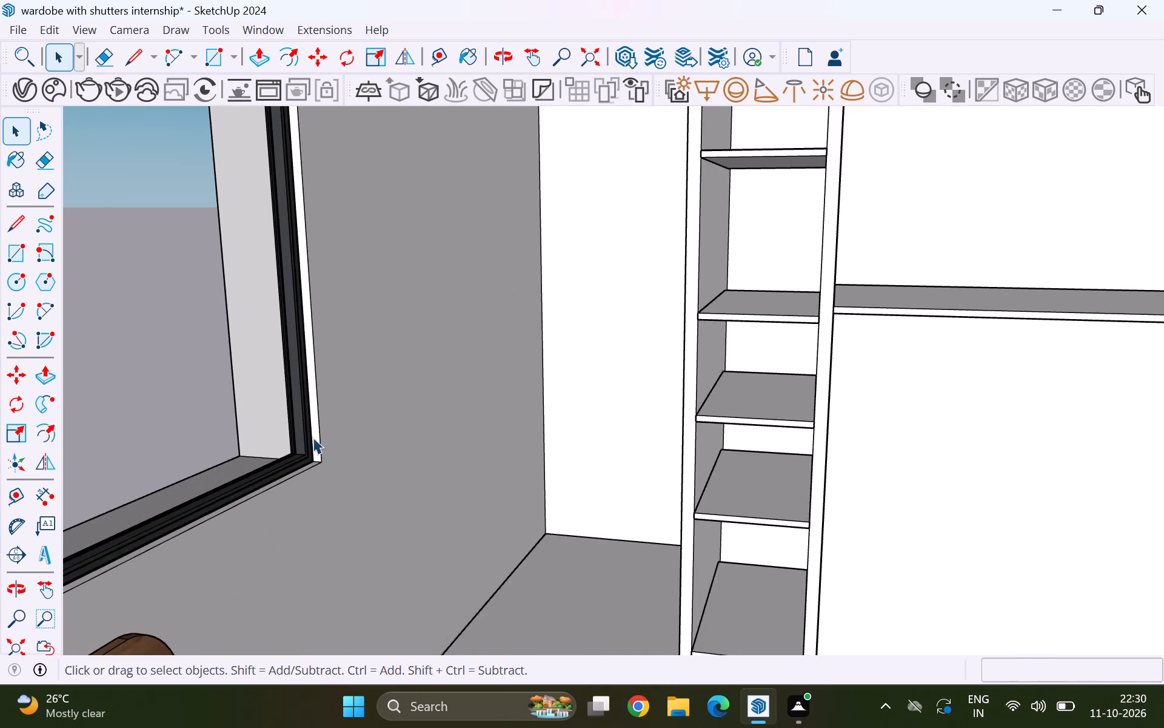
# Move the window about 2 5/8" deeper into its wall opening from its lower corner, following the opening's bottom edge toward the outside.
pyautogui.scroll(-9, 327, 443)
pyautogui.moveTo(252, 356); pyautogui.dragTo(219, 368, button='middle')
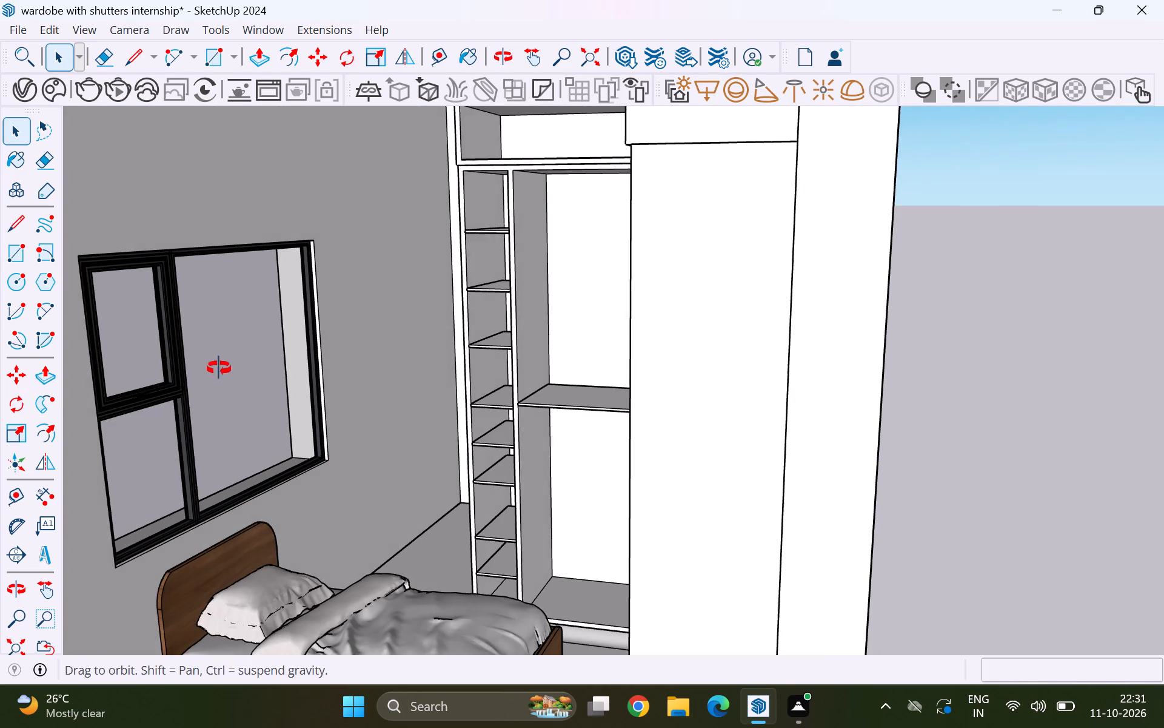
pyautogui.moveTo(219, 368); pyautogui.dragTo(71, 416, button='middle')
pyautogui.scroll(9, 146, 381)
pyautogui.scroll(1, 167, 432)
pyautogui.moveTo(166, 433); pyautogui.dragTo(132, 439, button='middle')
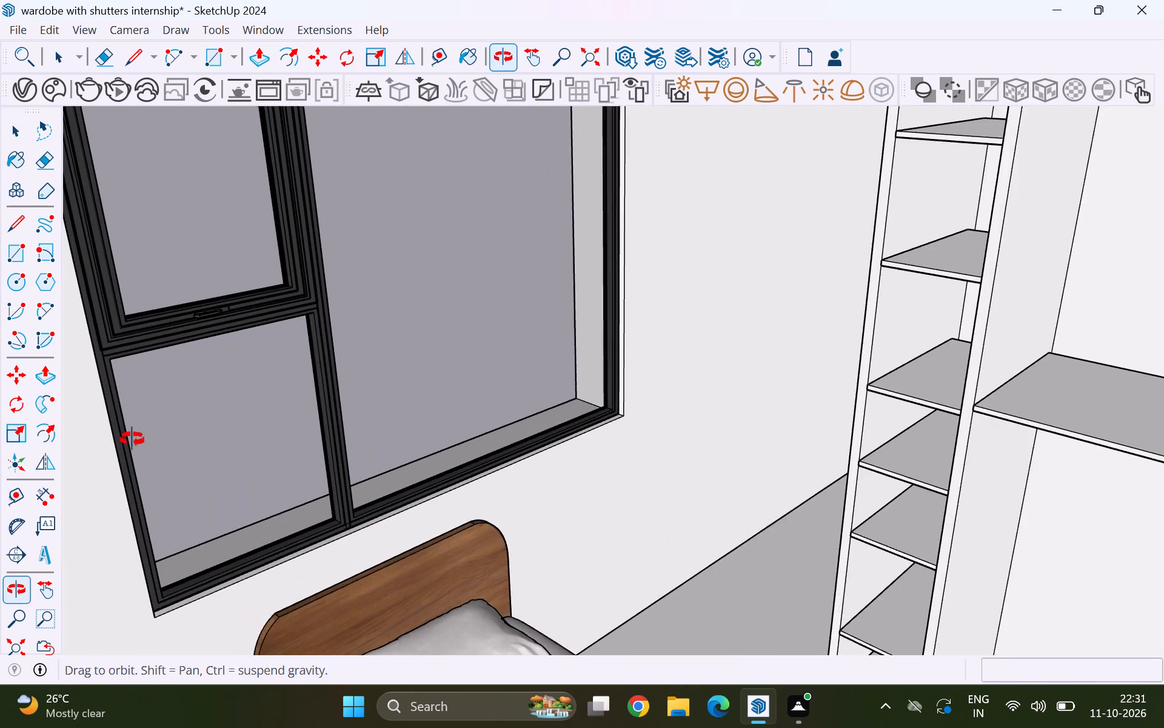
pyautogui.moveTo(132, 439); pyautogui.dragTo(195, 436, button='middle')
pyautogui.scroll(5, 525, 440)
pyautogui.scroll(9, 611, 409)
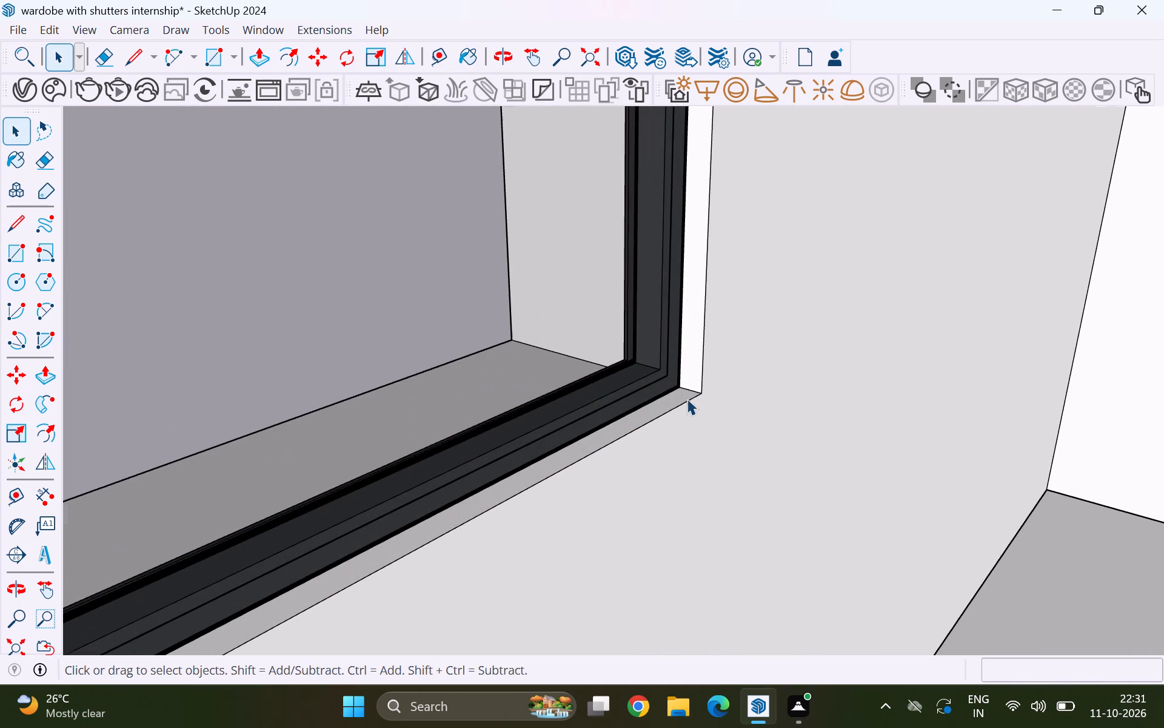
pyautogui.click(660, 379)
pyautogui.press('m')
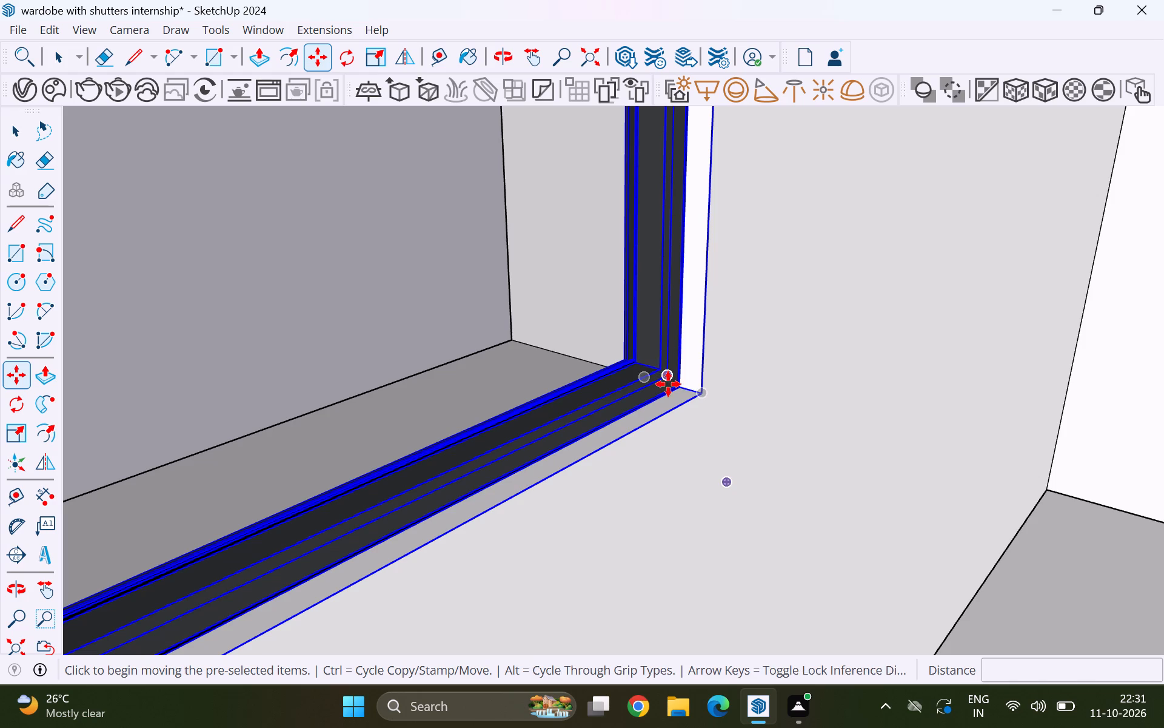
pyautogui.press('k')
pyautogui.press('k')
pyautogui.click(702, 394)
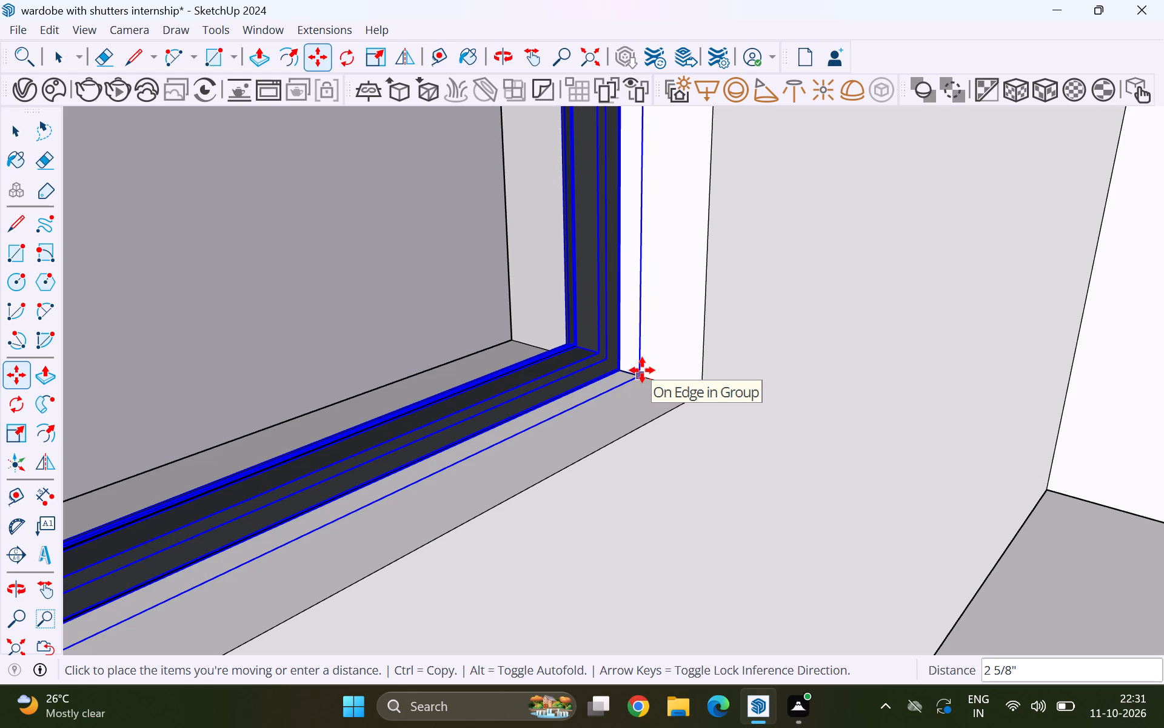
pyautogui.click(642, 370)
pyautogui.press('space')
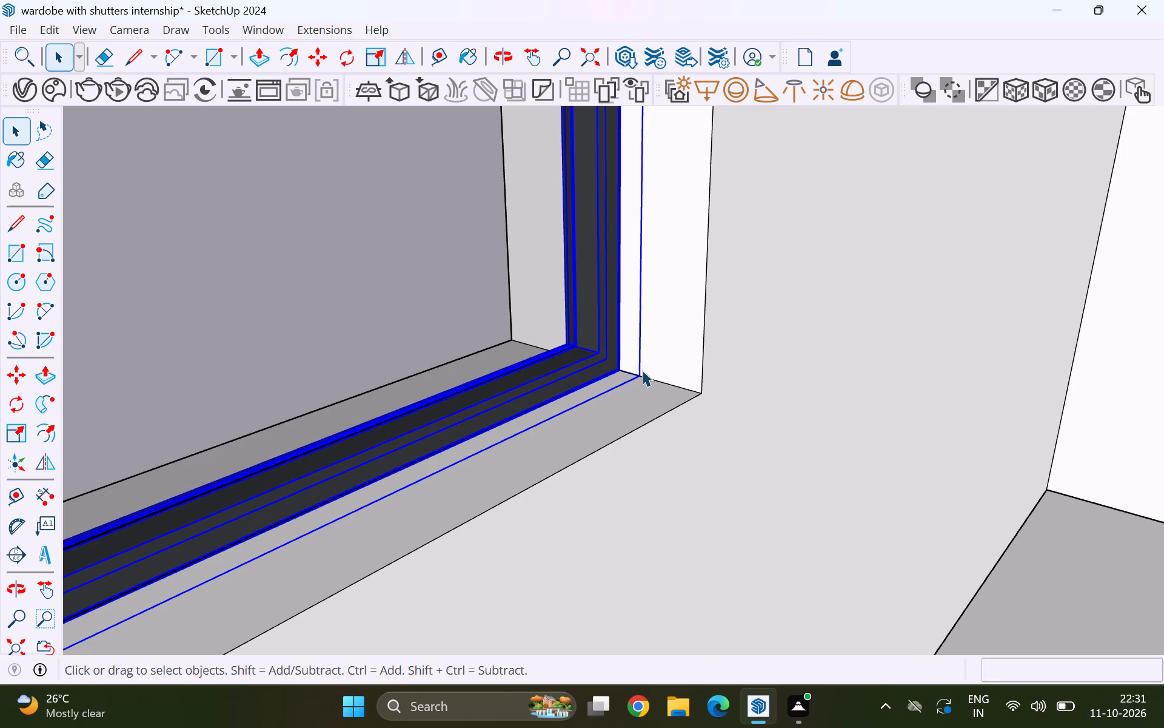
pyautogui.scroll(-20, 635, 391)
pyautogui.scroll(-9, 635, 391)
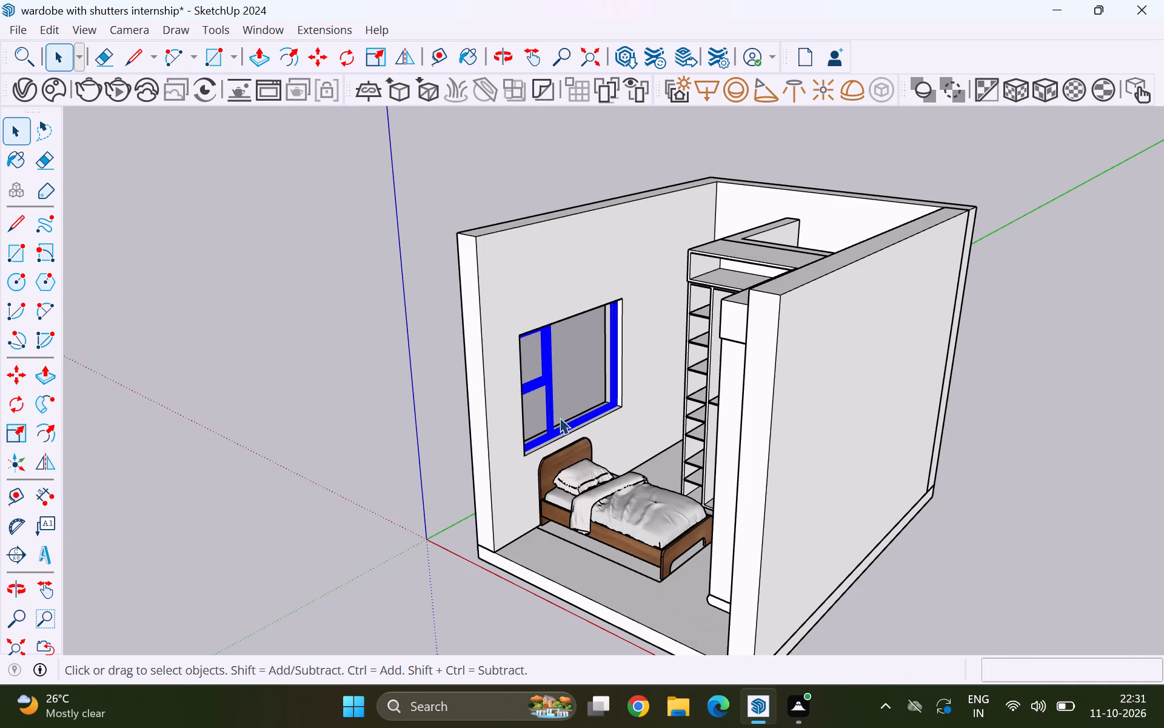
pyautogui.click(390, 417)
# Examine the recessed window from inside and outside the room, along with the overall bed and wardrobe layout.
pyautogui.scroll(9, 615, 388)
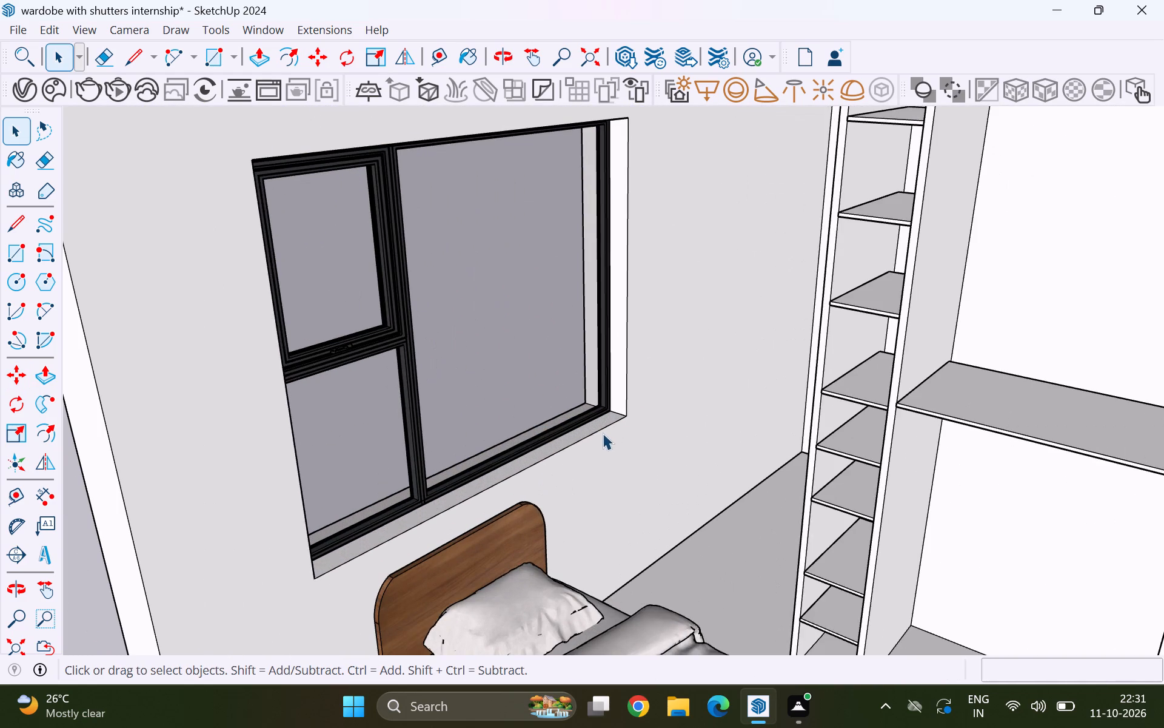
pyautogui.moveTo(528, 443); pyautogui.dragTo(641, 463, button='middle')
pyautogui.scroll(1, 603, 459)
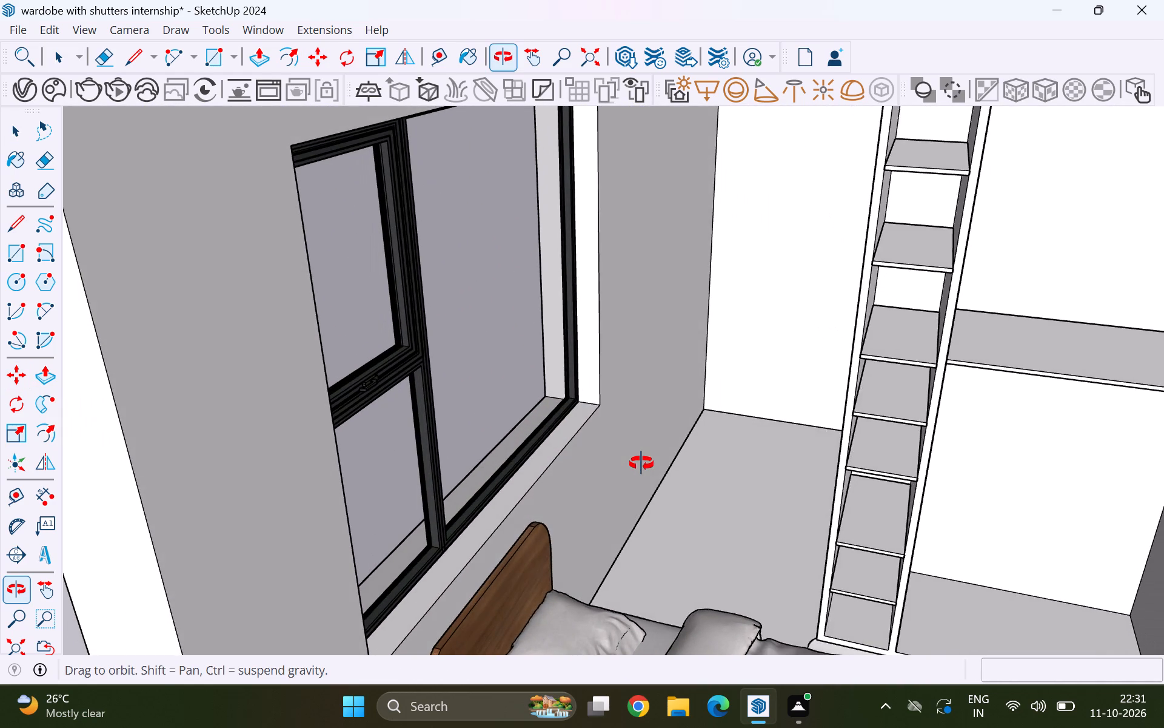
pyautogui.moveTo(641, 463); pyautogui.dragTo(795, 448, button='middle')
pyautogui.scroll(-9, 649, 425)
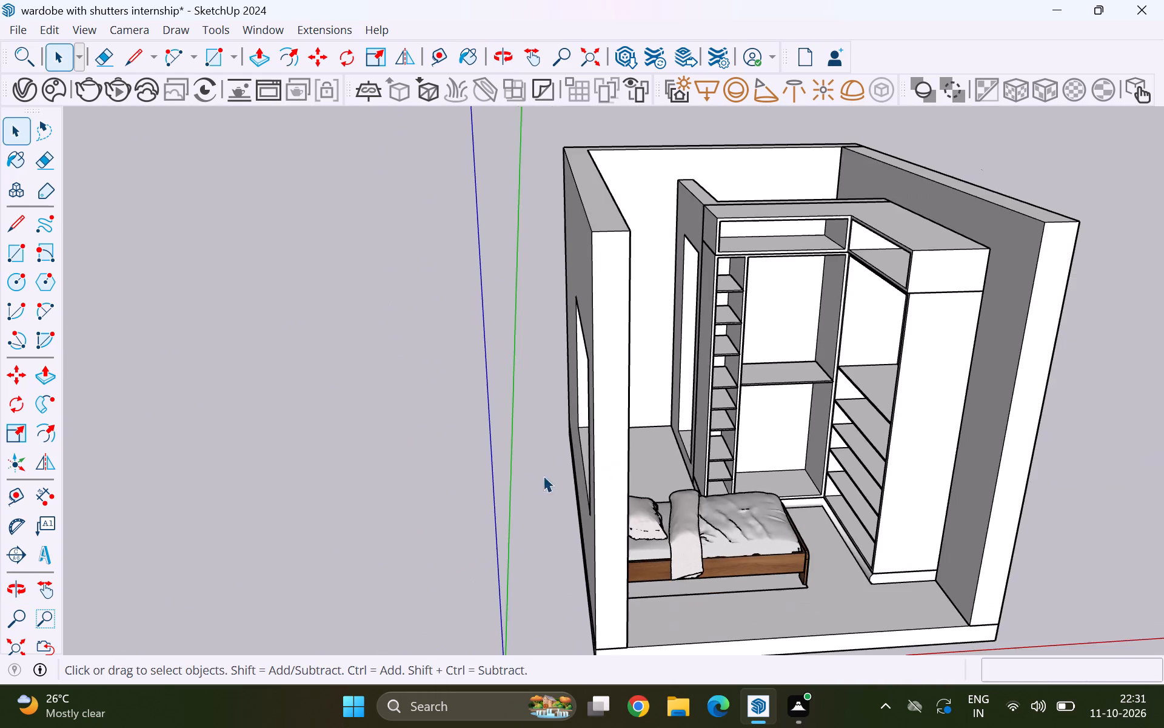
pyautogui.moveTo(502, 476); pyautogui.dragTo(781, 290, button='middle')
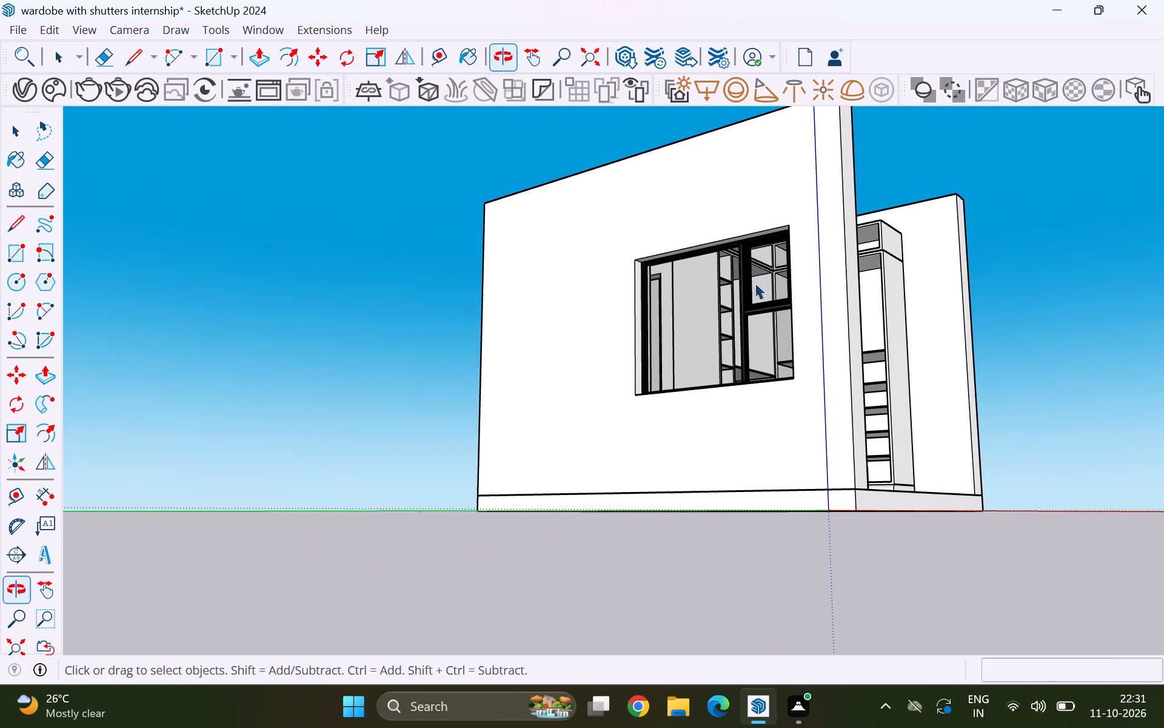
pyautogui.moveTo(634, 288); pyautogui.dragTo(612, 293, button='middle')
pyautogui.moveTo(783, 321); pyautogui.dragTo(260, 442, button='middle')
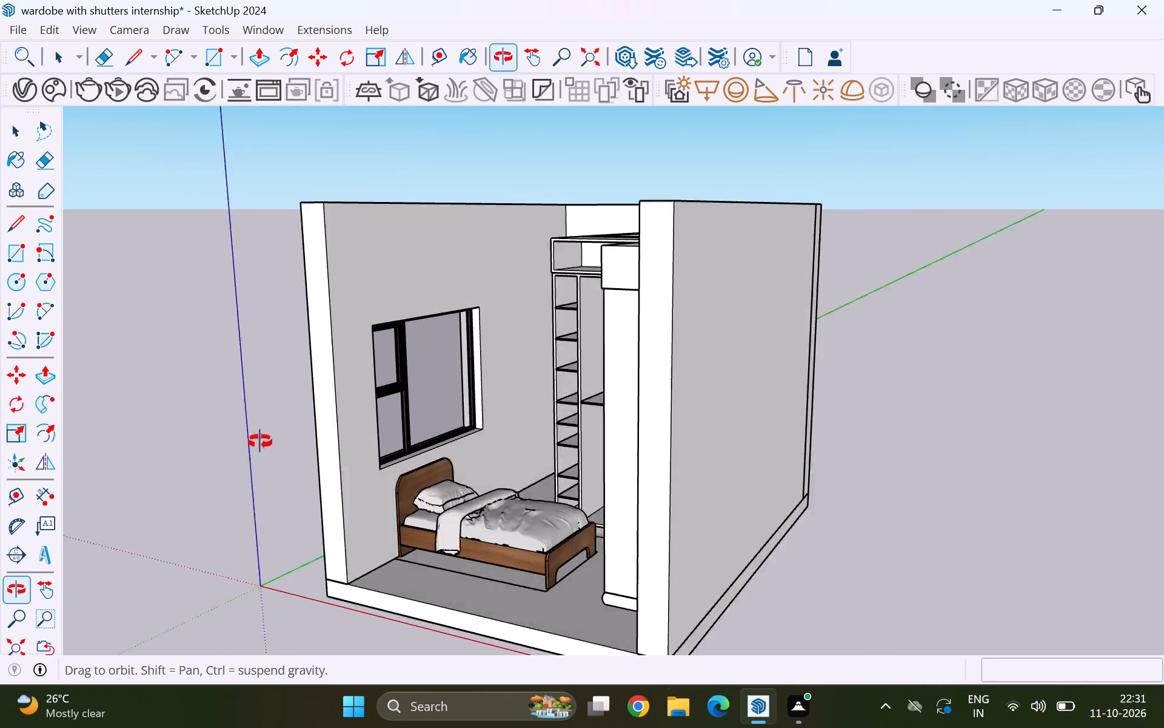
pyautogui.moveTo(260, 442); pyautogui.dragTo(253, 470, button='middle')
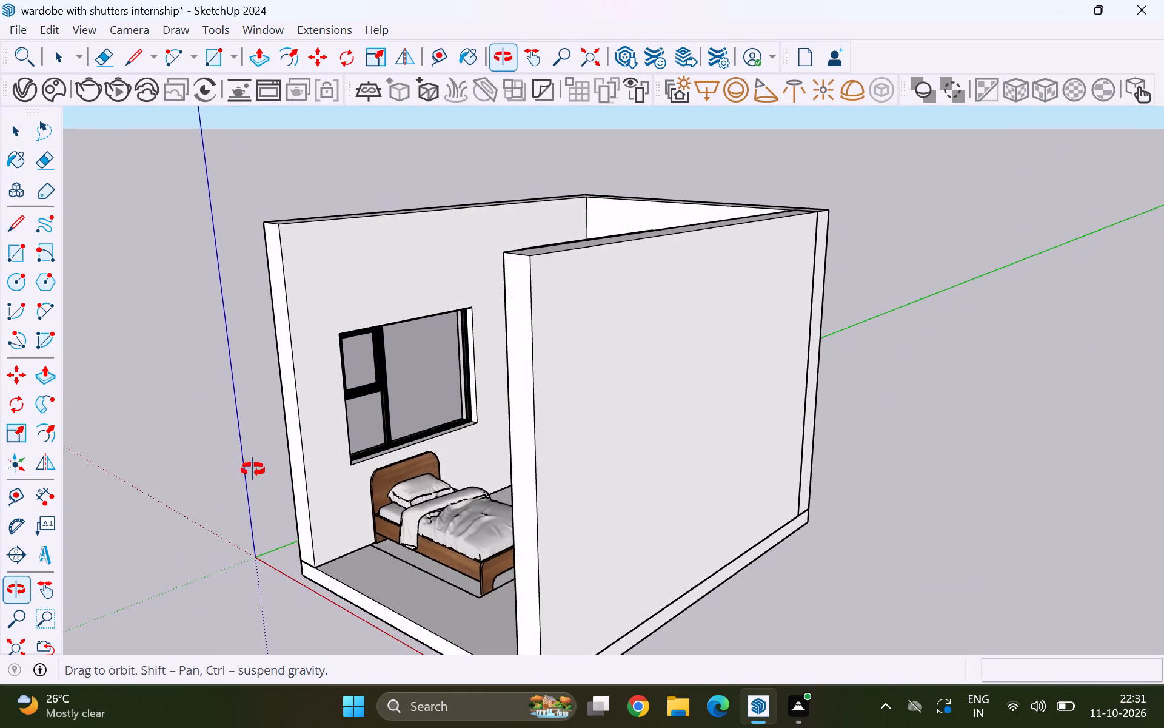
pyautogui.moveTo(253, 470); pyautogui.dragTo(358, 474, button='middle')
pyautogui.scroll(-4, 475, 423)
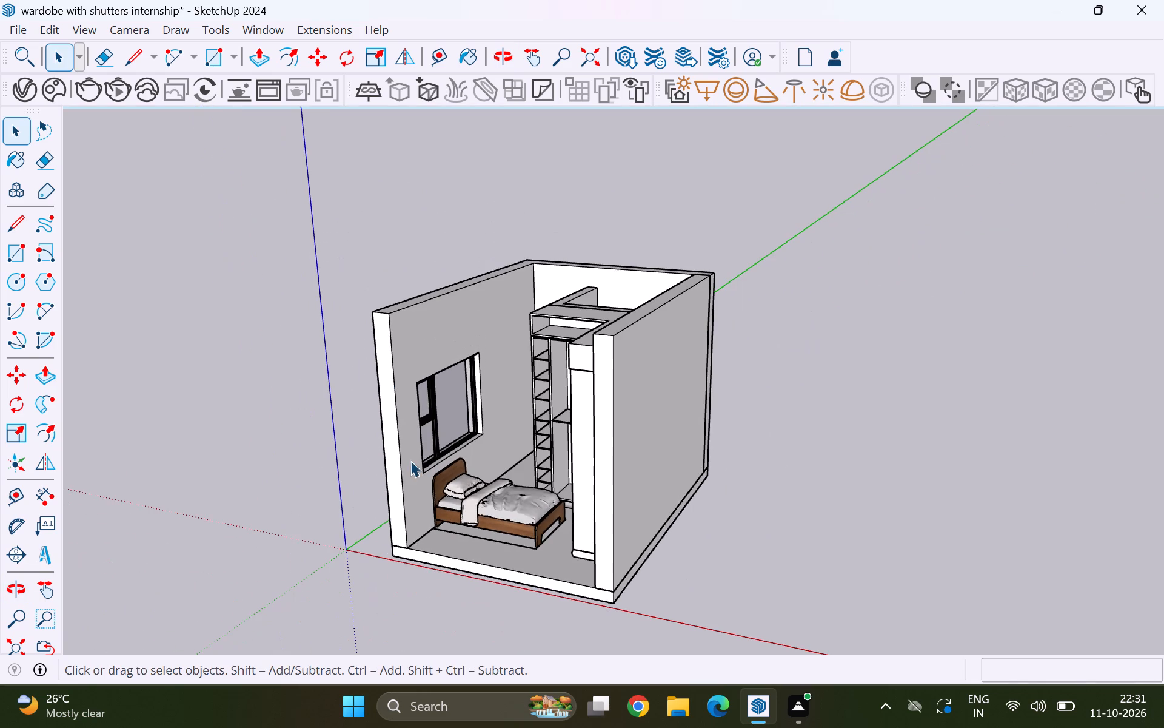
pyautogui.moveTo(410, 460); pyautogui.dragTo(613, 468, button='middle')
pyautogui.scroll(1, 613, 468)
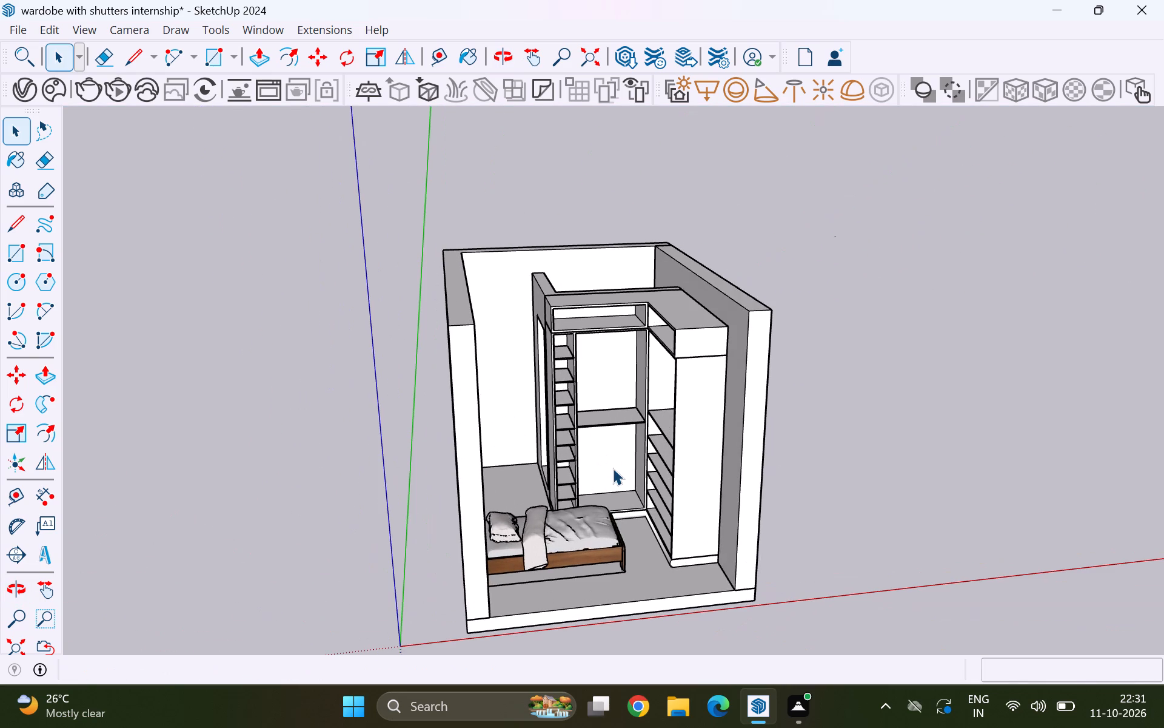
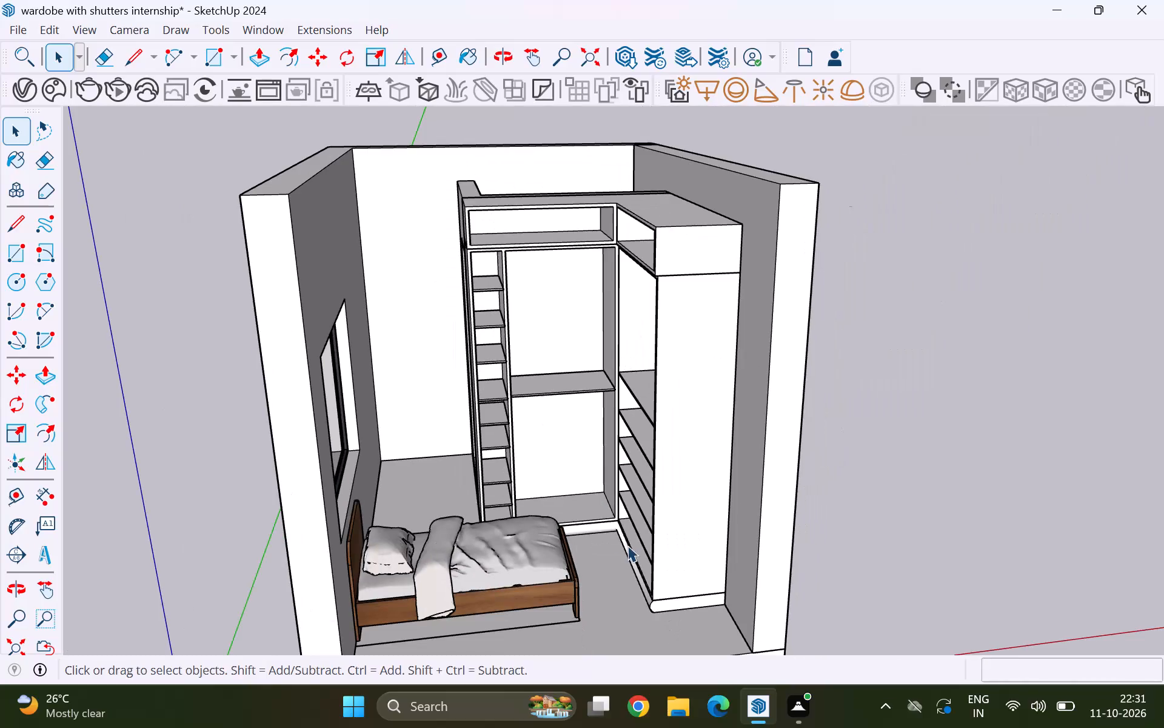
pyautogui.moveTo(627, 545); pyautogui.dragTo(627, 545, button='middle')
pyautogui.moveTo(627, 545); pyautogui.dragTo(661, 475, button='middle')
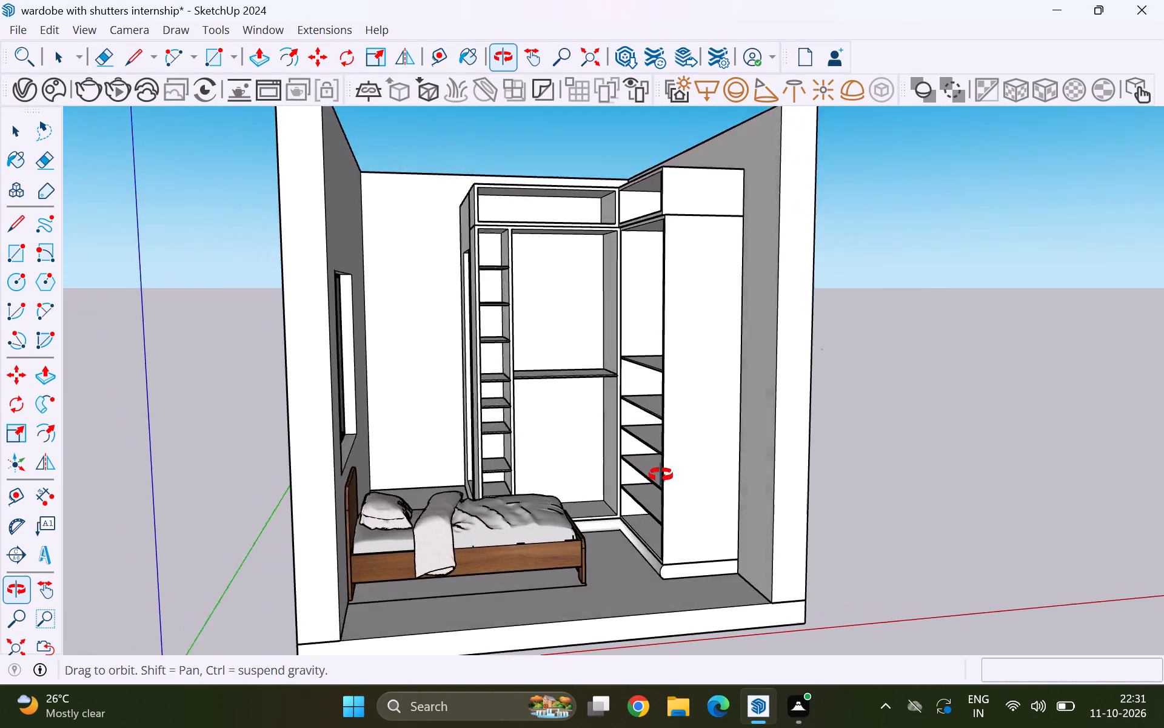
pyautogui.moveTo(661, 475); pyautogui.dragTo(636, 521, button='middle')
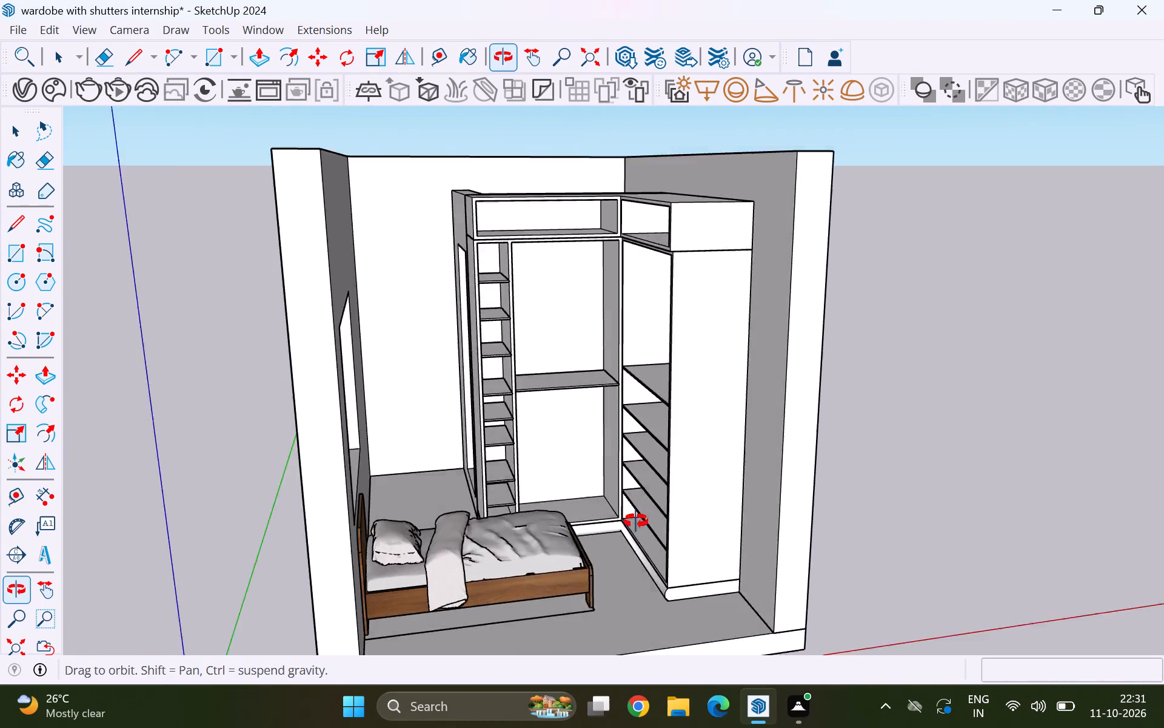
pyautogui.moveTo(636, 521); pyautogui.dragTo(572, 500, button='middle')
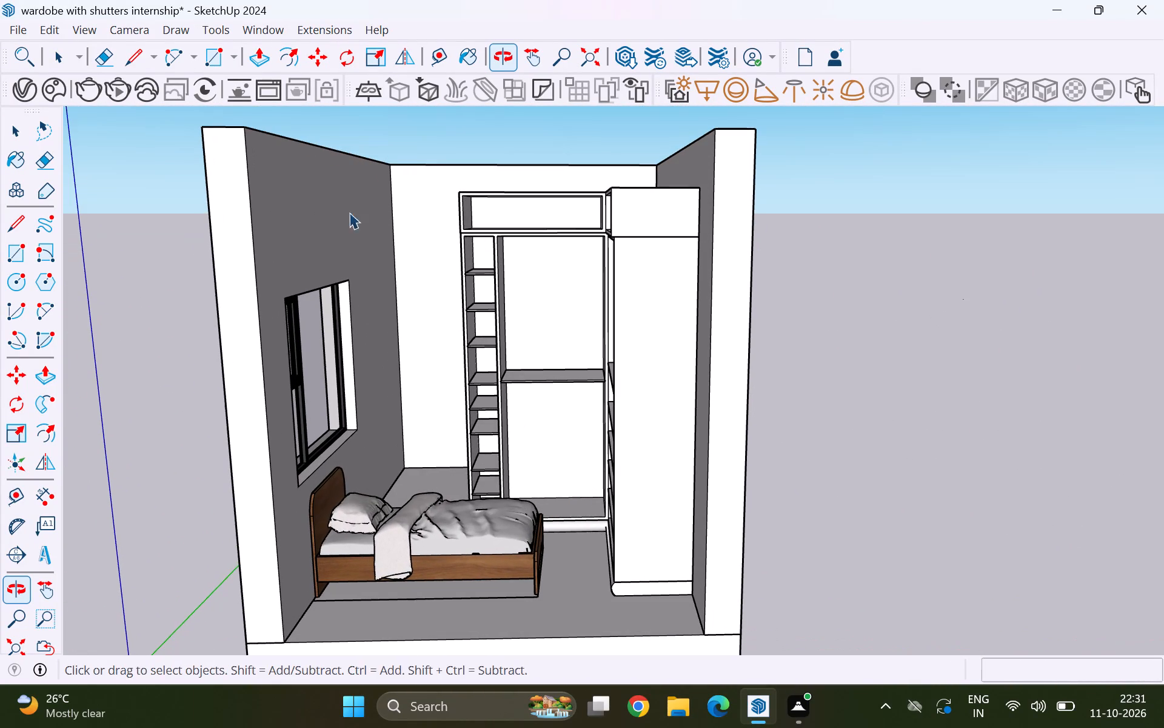
# Search the 3D Warehouse models for "clothes with hangers".
pyautogui.click(267, 27)
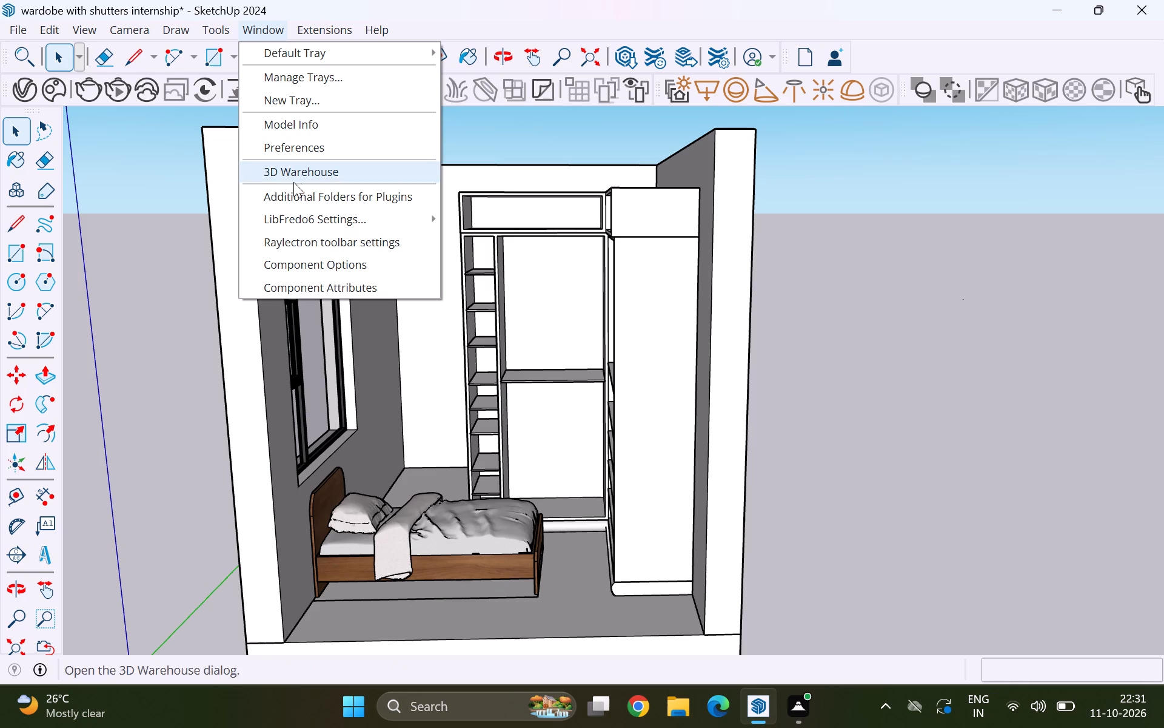
pyautogui.click(303, 172)
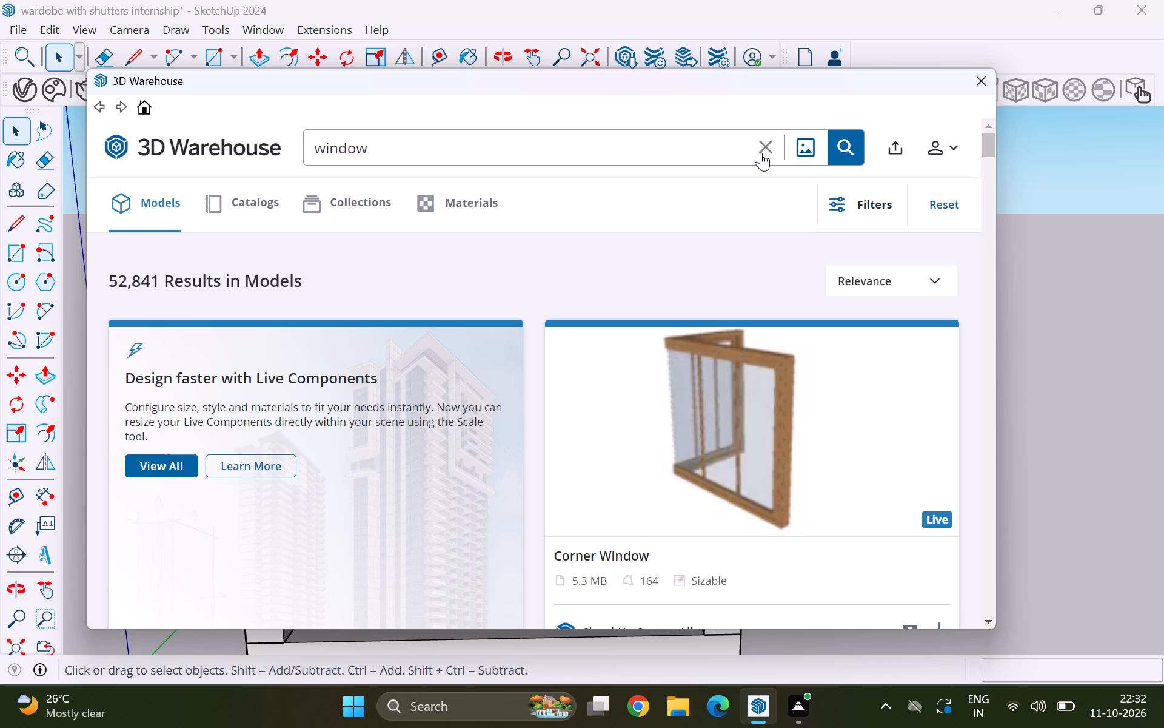
pyautogui.click(766, 155)
pyautogui.click(500, 144)
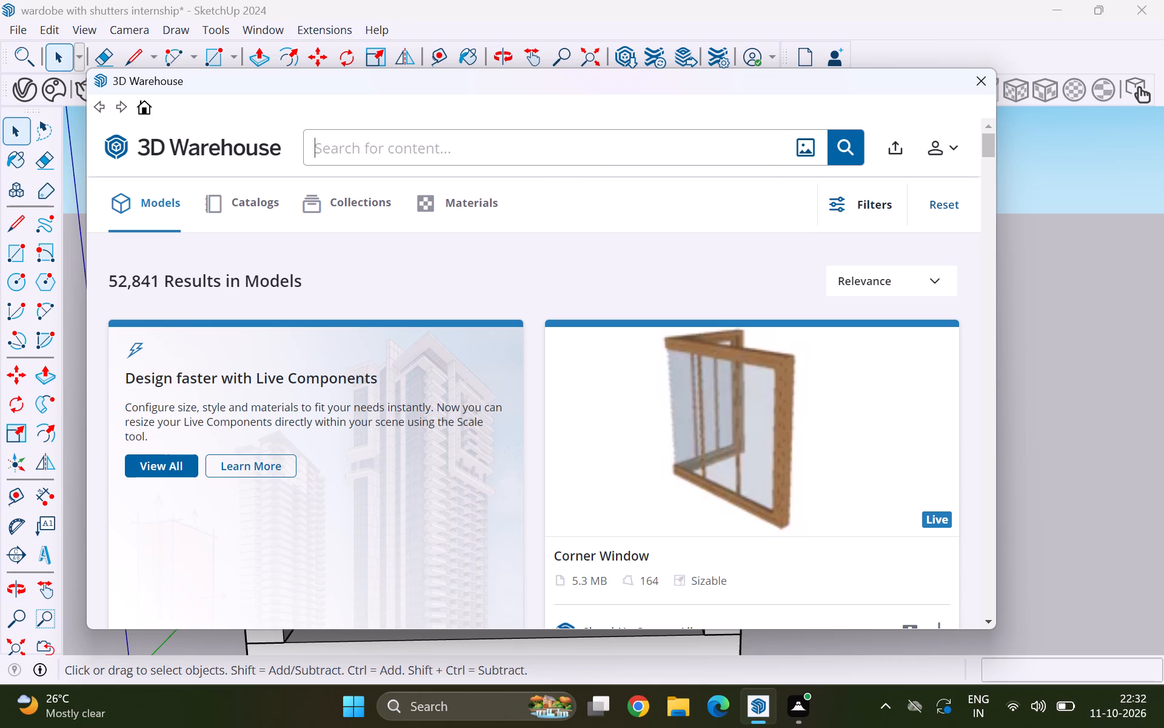
pyautogui.write('clothes with hangers')
pyautogui.press('Return')
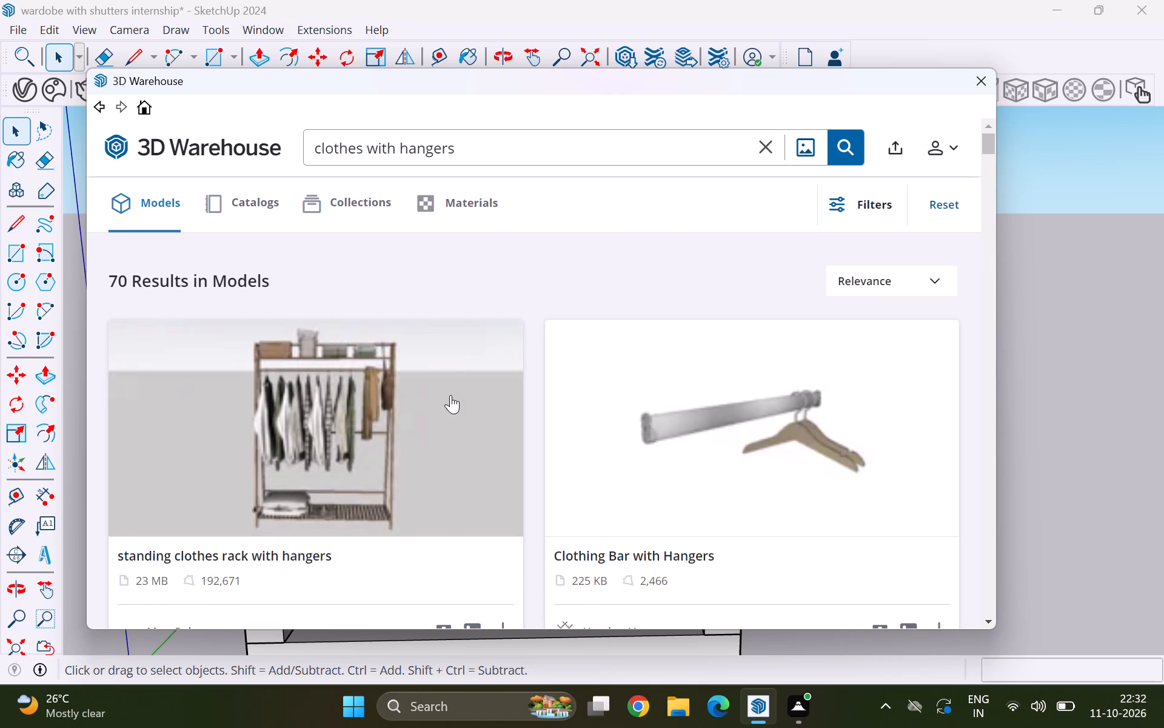
# Browse the "clothes with hangers" models for hanging clothes suitable for the wardrobe.
pyautogui.scroll(-3, 450, 394)
pyautogui.scroll(2, 477, 401)
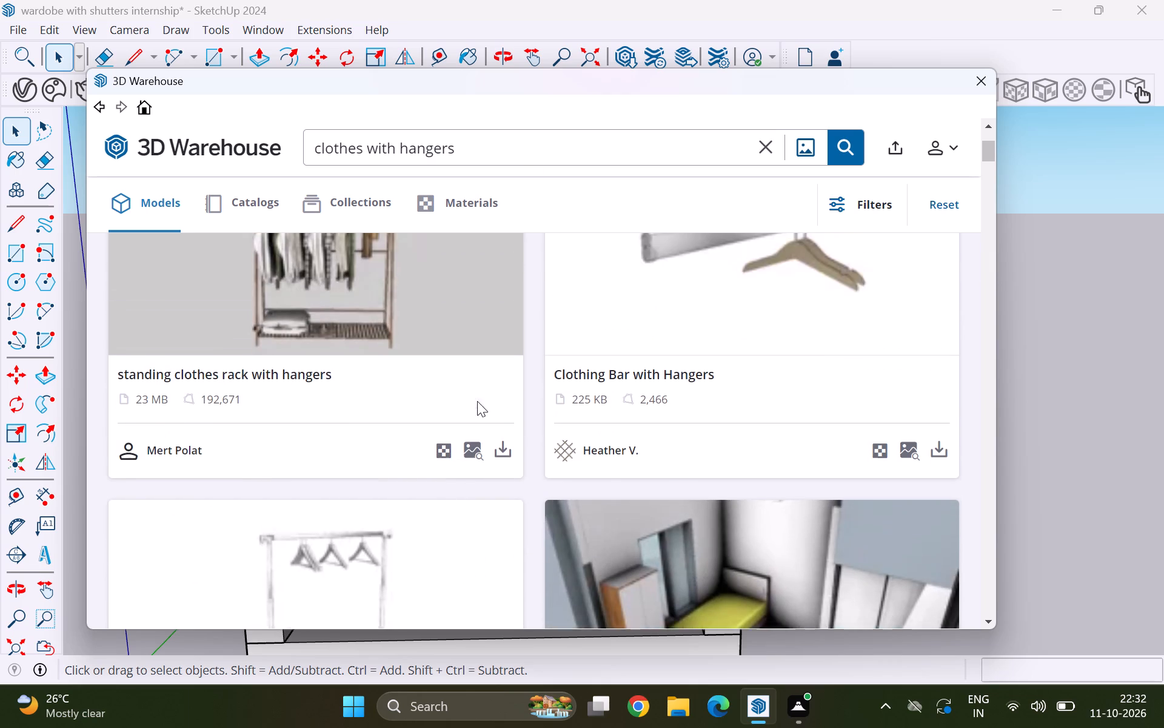
pyautogui.scroll(-8, 480, 404)
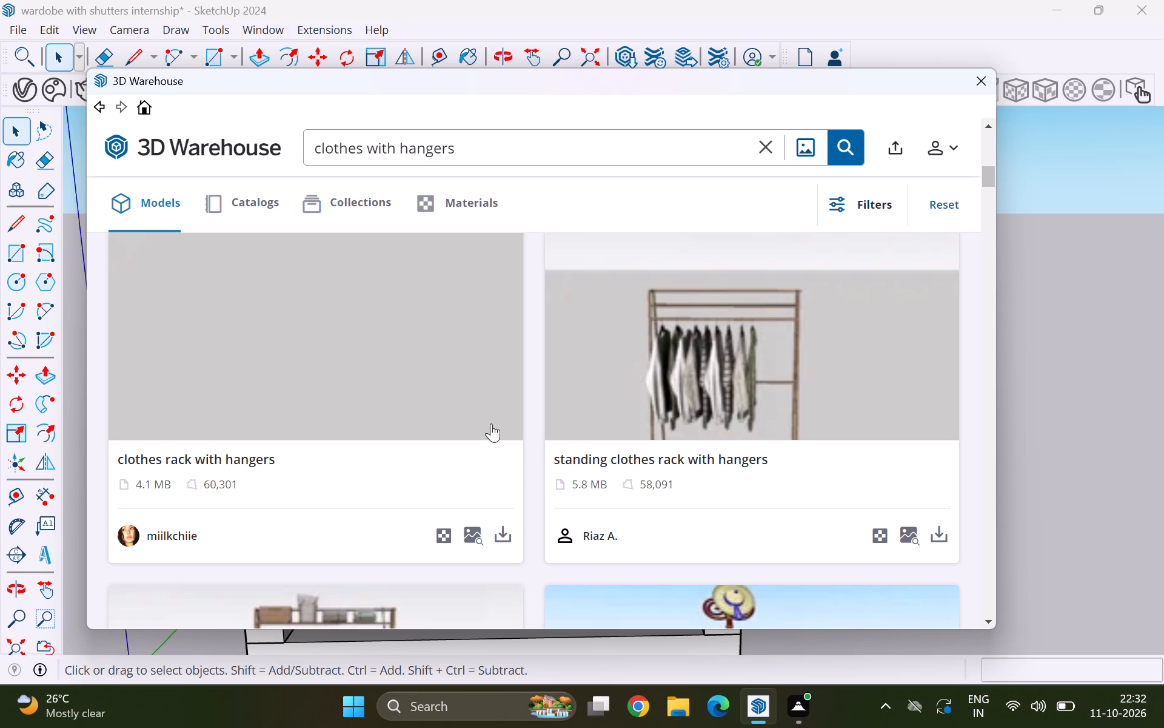
pyautogui.scroll(-4, 509, 419)
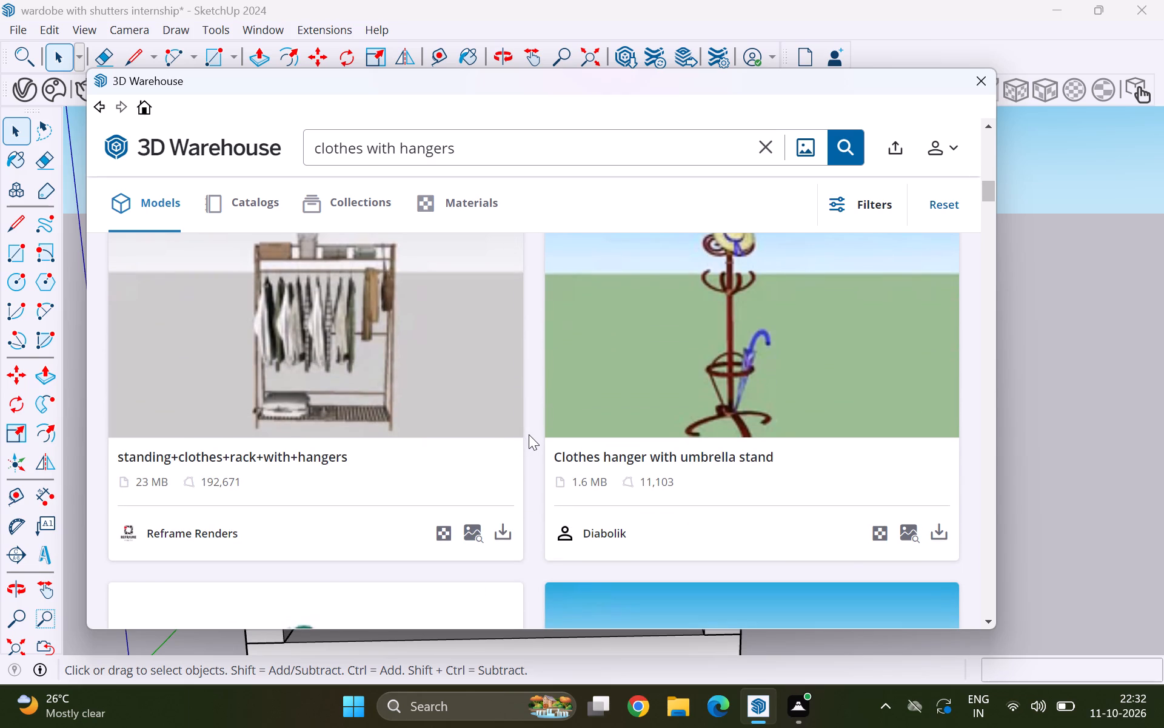
pyautogui.scroll(-8, 529, 434)
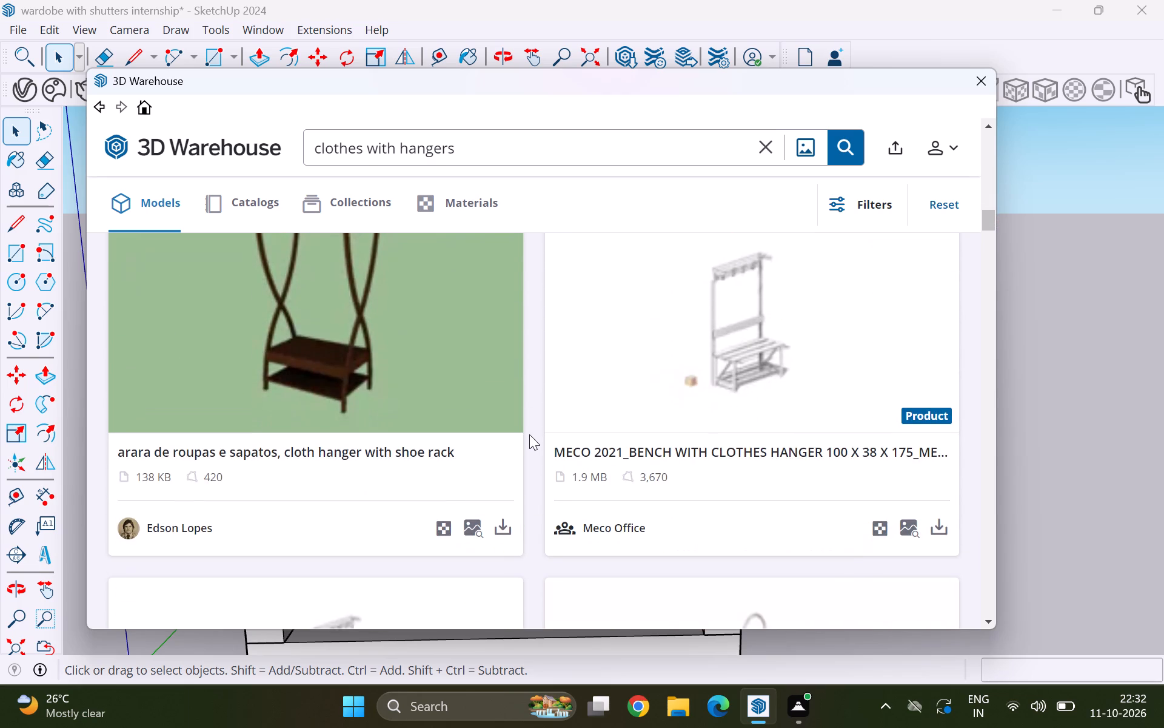
pyautogui.scroll(-12, 530, 434)
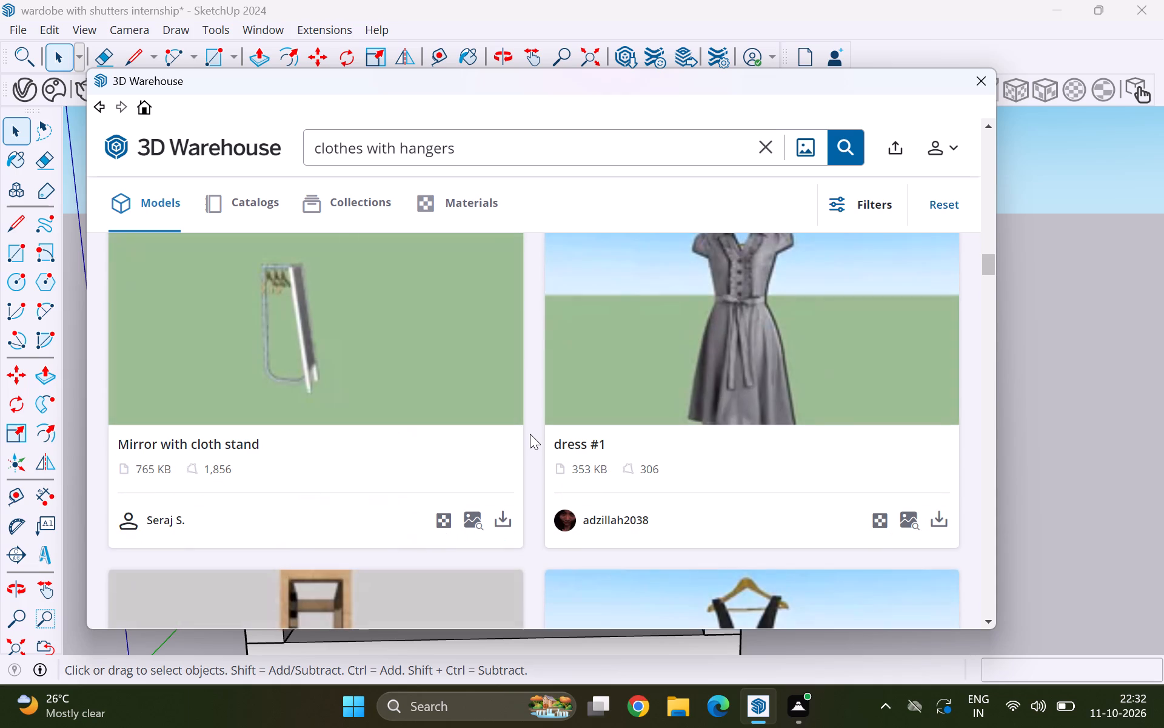
pyautogui.scroll(-5, 530, 434)
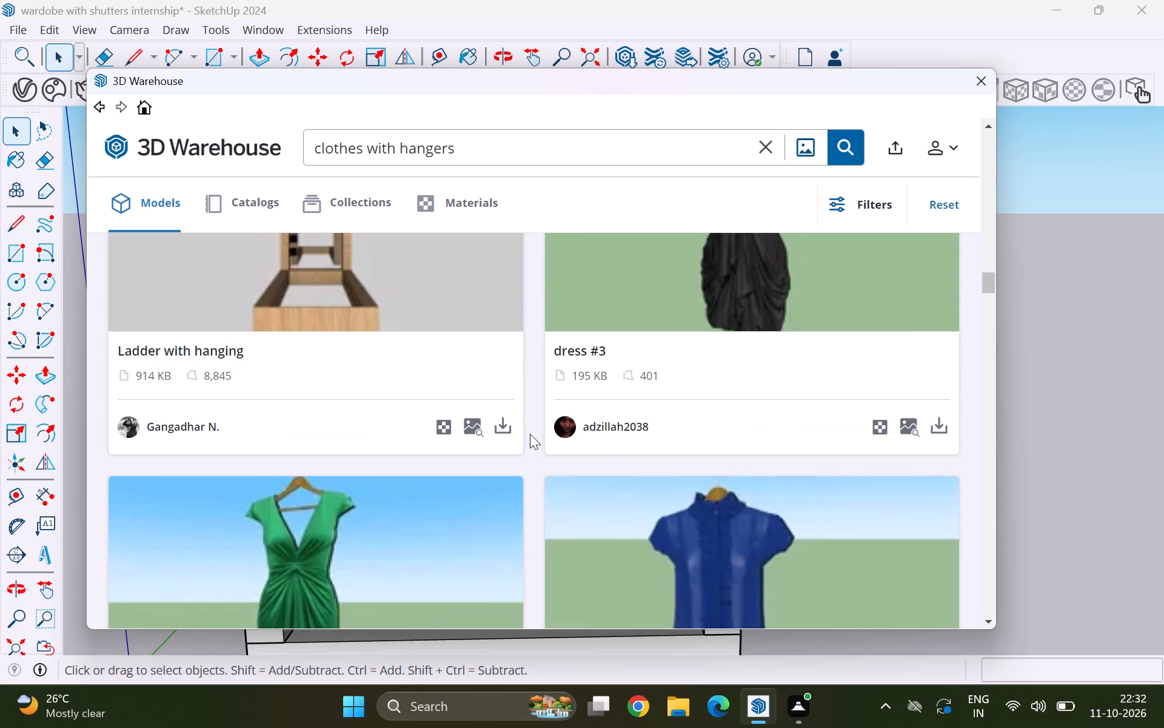
pyautogui.scroll(-11, 530, 434)
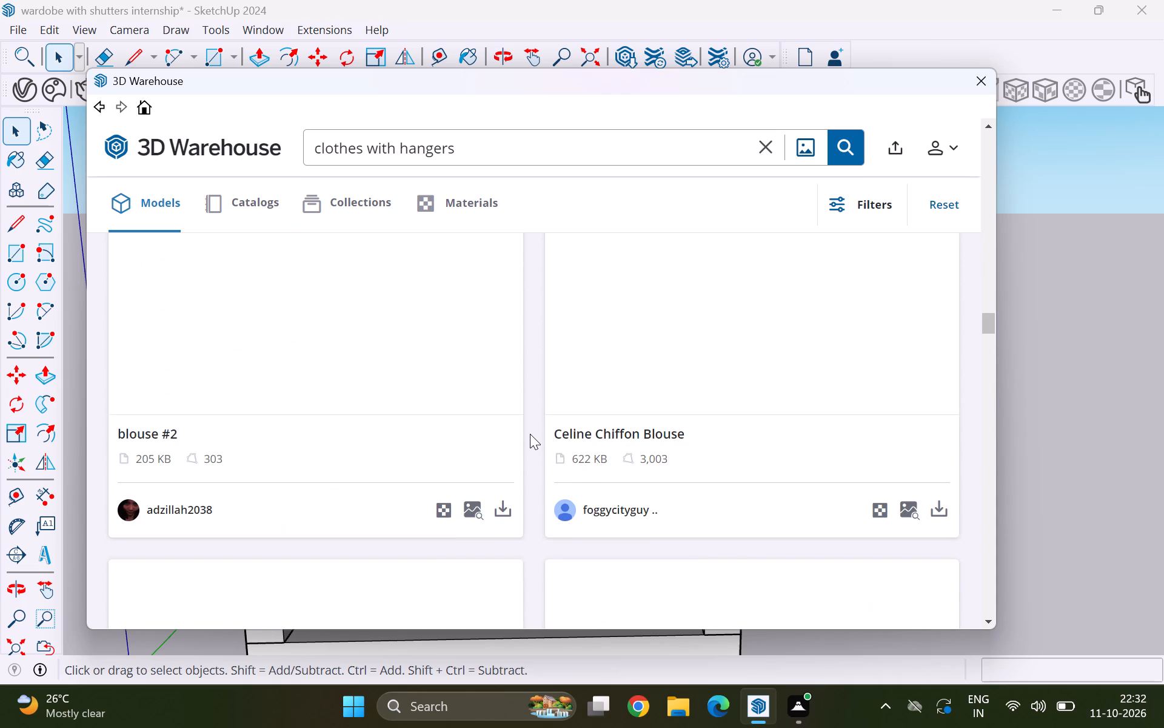
pyautogui.scroll(-10, 530, 434)
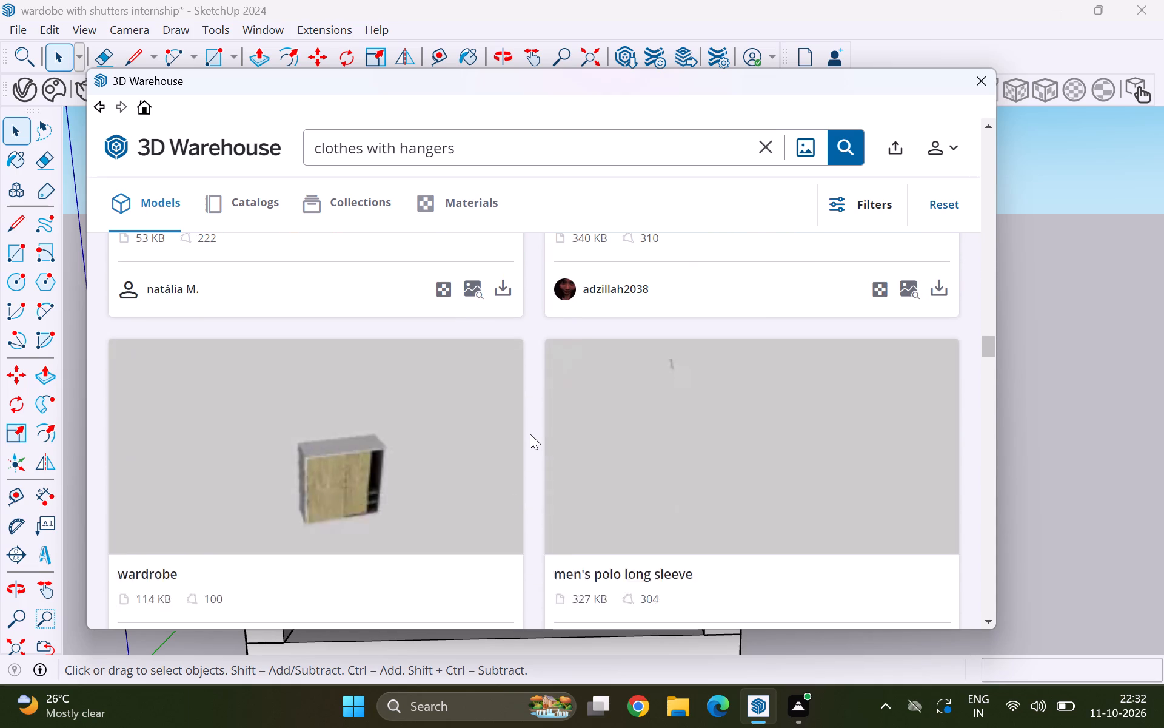
pyautogui.scroll(-11, 530, 434)
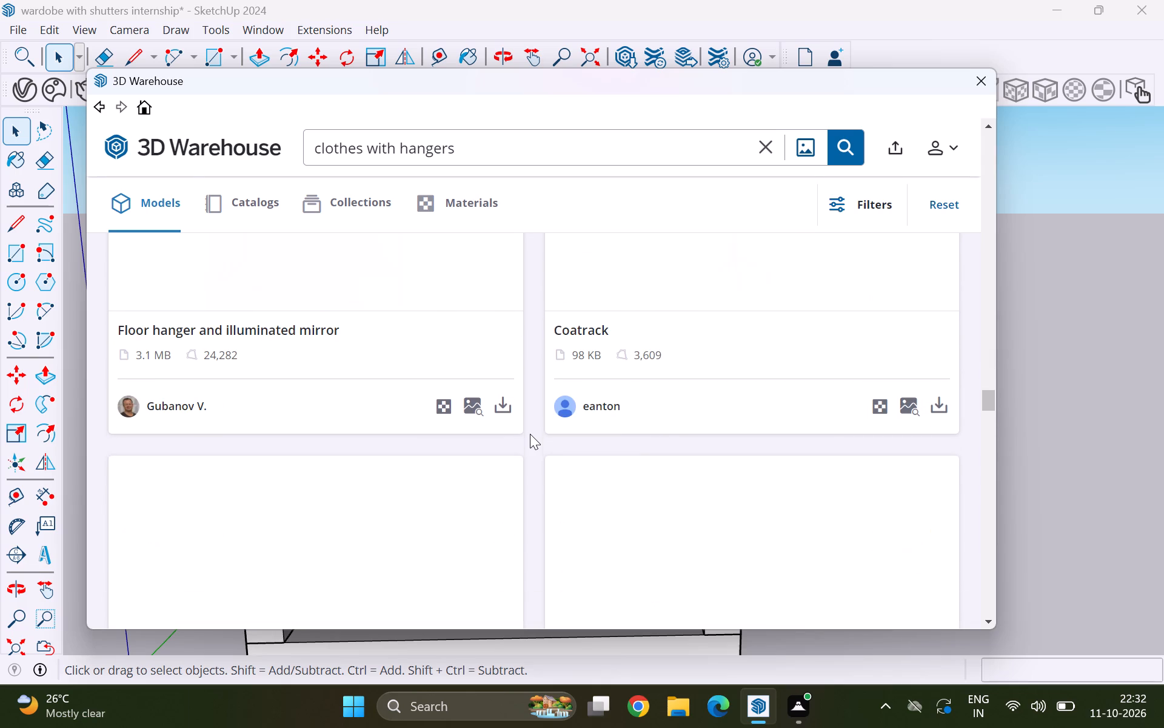
pyautogui.scroll(-6, 515, 444)
pyautogui.scroll(6, 515, 444)
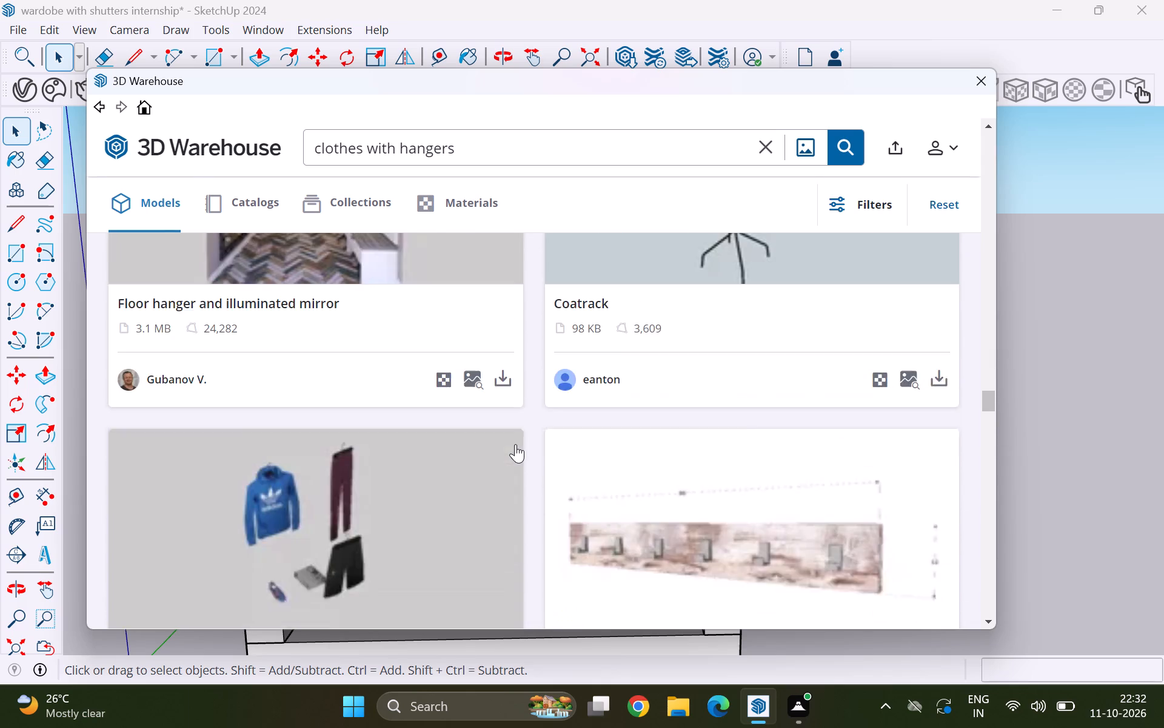
pyautogui.scroll(20, 515, 444)
pyautogui.scroll(15, 515, 444)
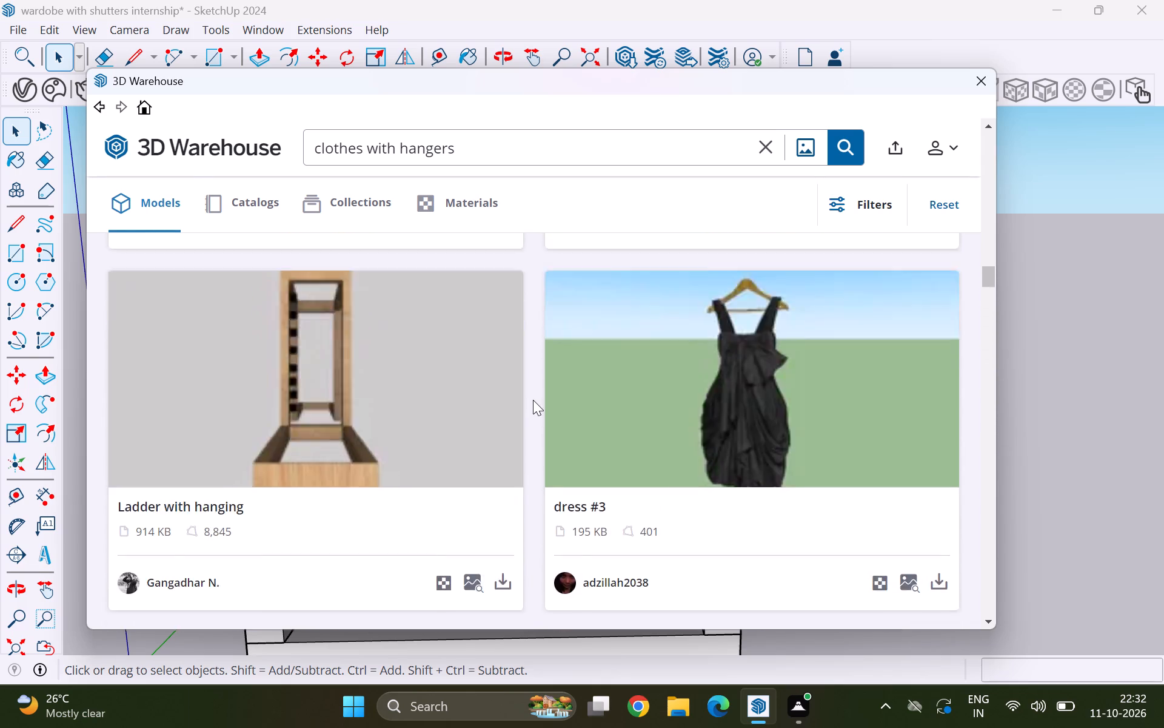
pyautogui.scroll(19, 533, 400)
pyautogui.scroll(6, 532, 396)
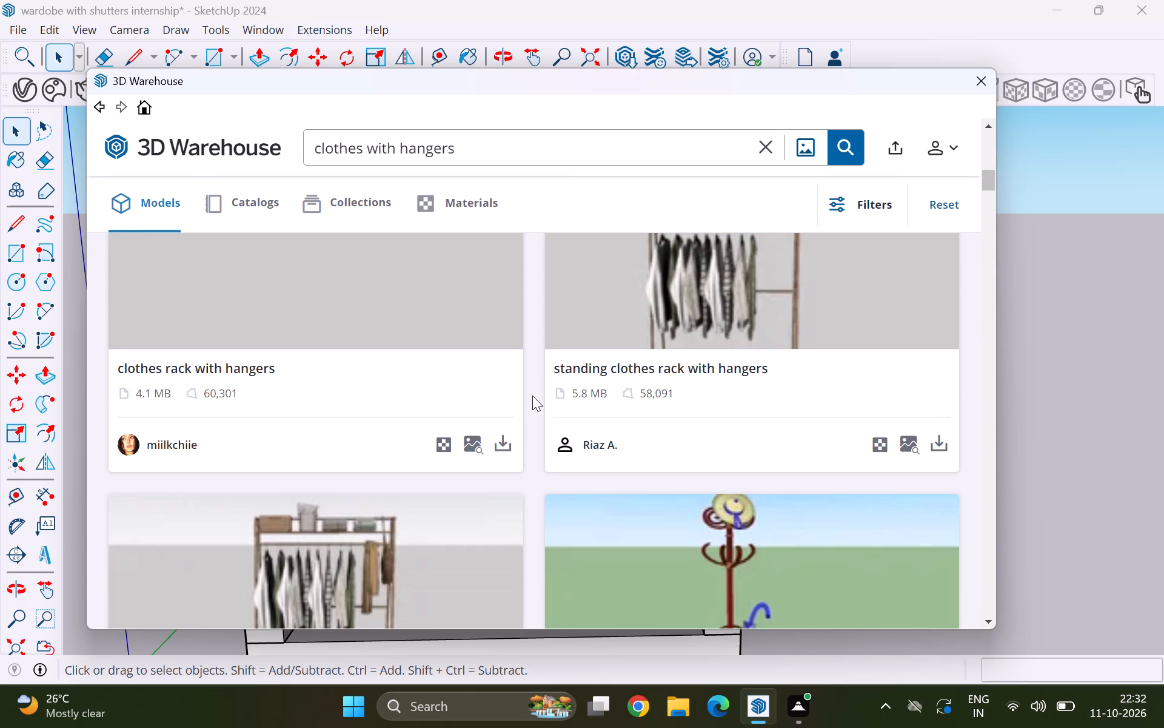
pyautogui.scroll(-2, 532, 392)
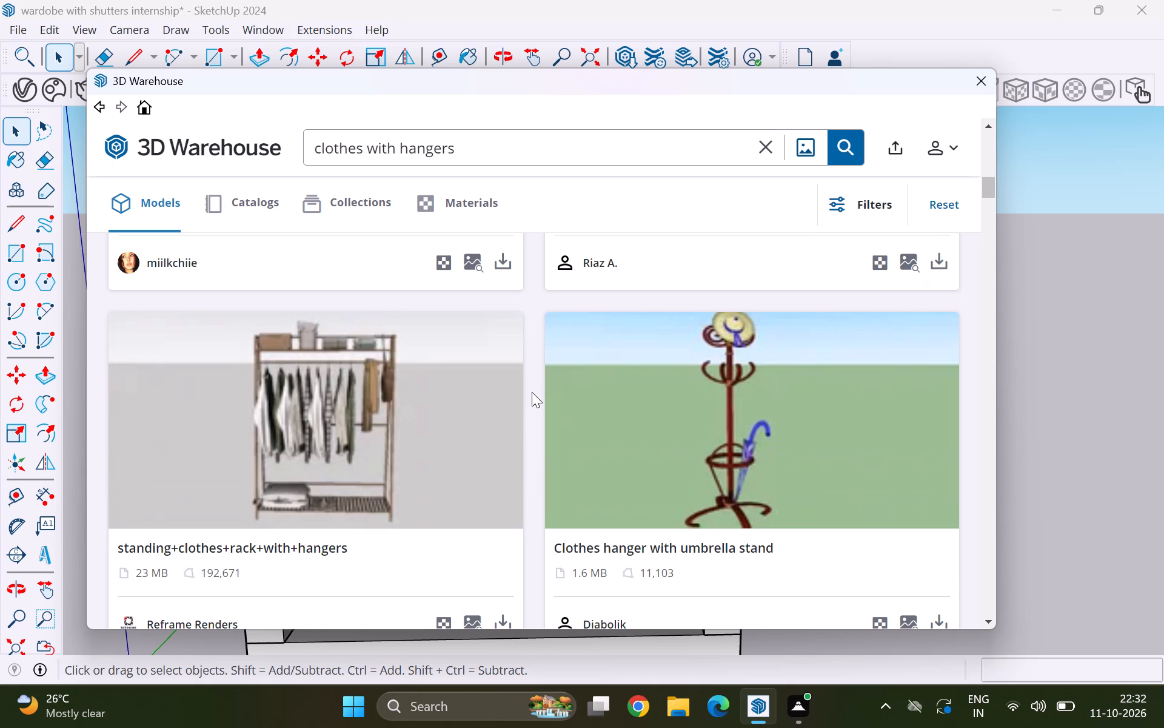
pyautogui.scroll(12, 532, 392)
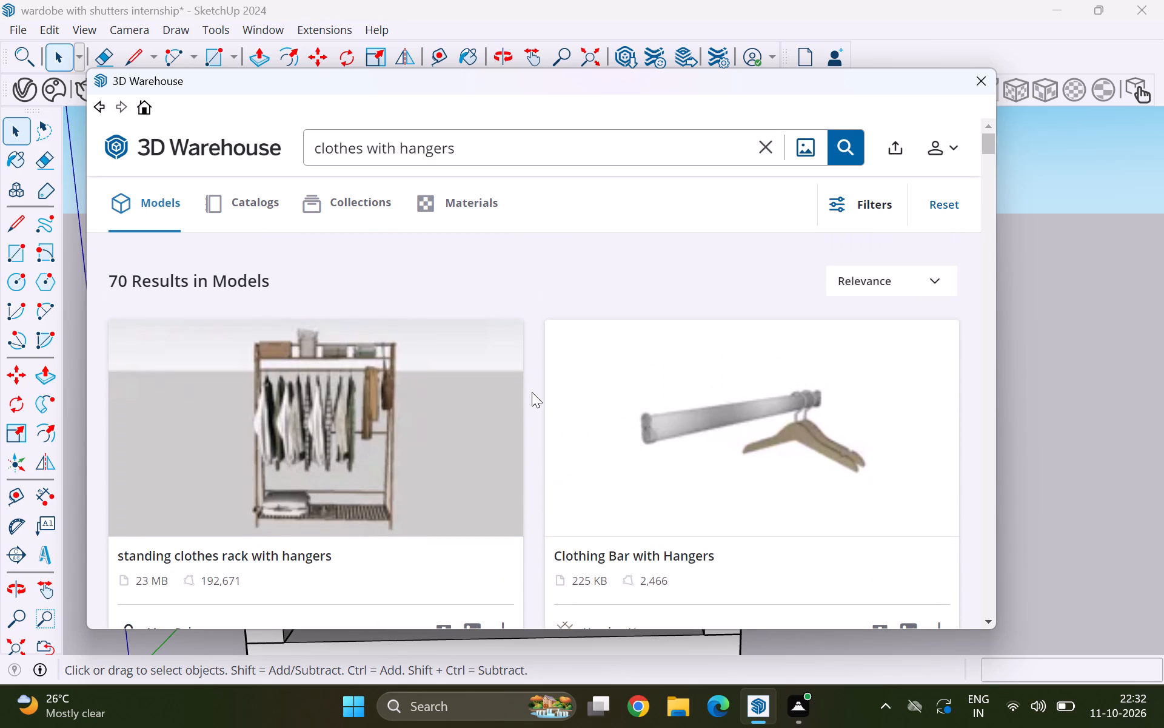
pyautogui.scroll(5, 532, 392)
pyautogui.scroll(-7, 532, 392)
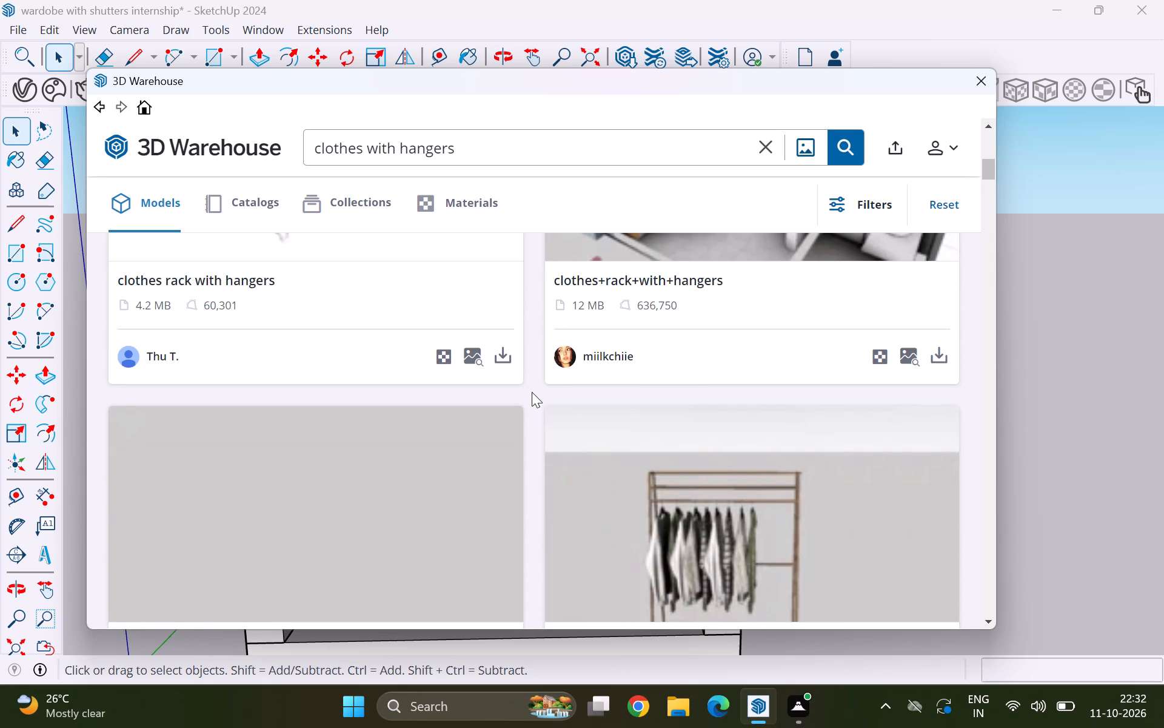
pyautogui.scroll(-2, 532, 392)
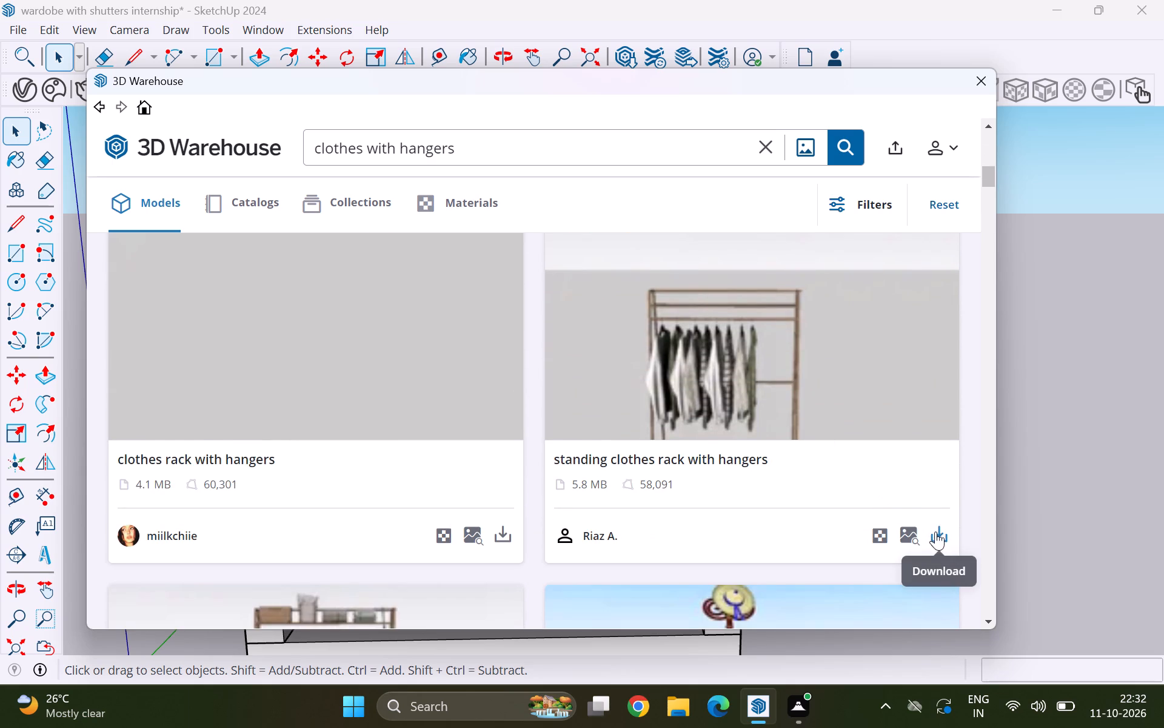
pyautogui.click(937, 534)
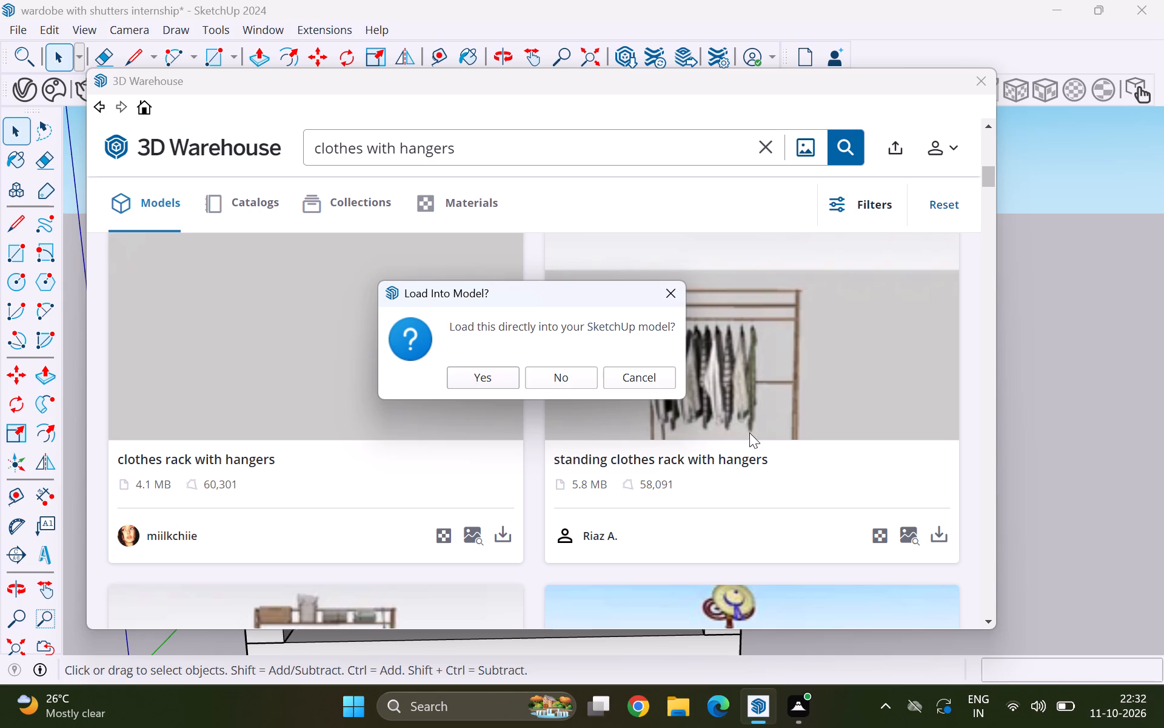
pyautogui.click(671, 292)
# Run an image-based search for models similar to the 5.8 MB "standing clothes rack with hangers".
pyautogui.scroll(-3, 533, 384)
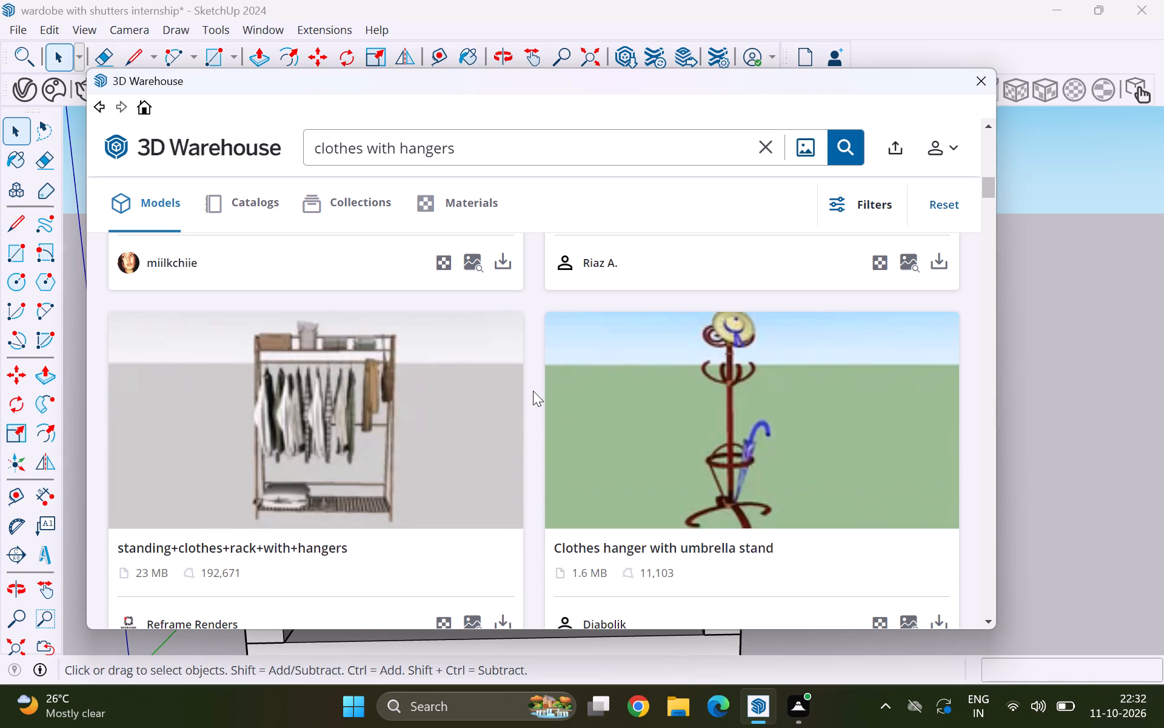
pyautogui.scroll(3, 533, 391)
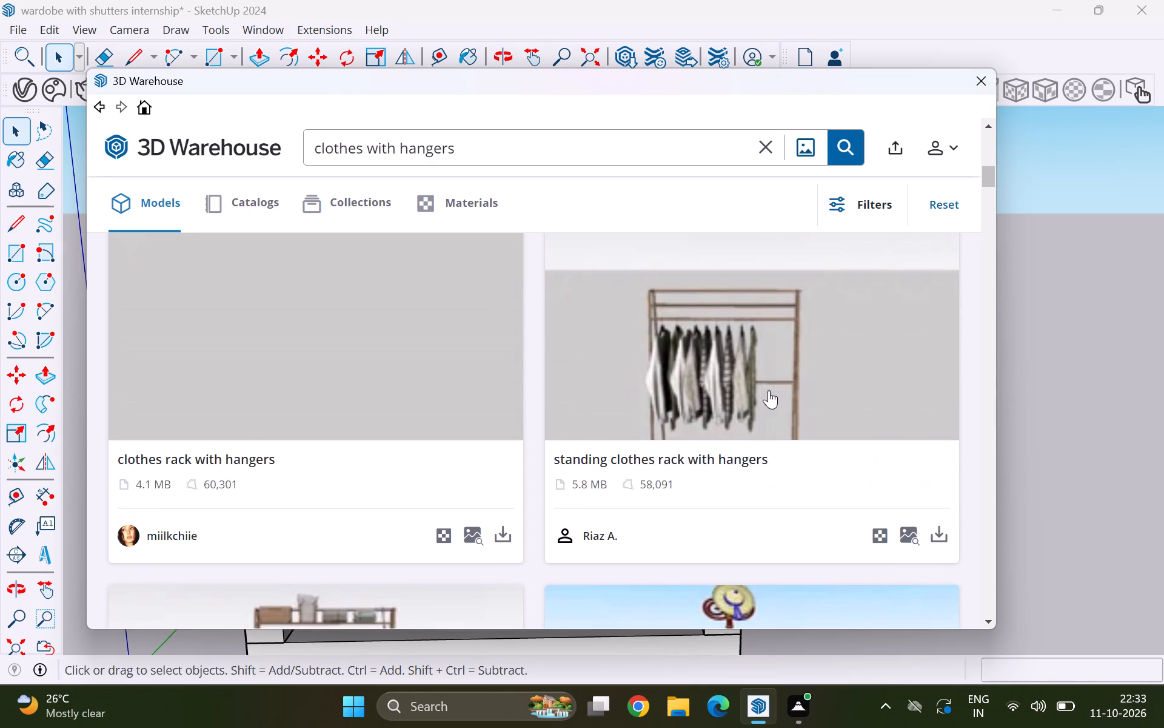
pyautogui.click(912, 535)
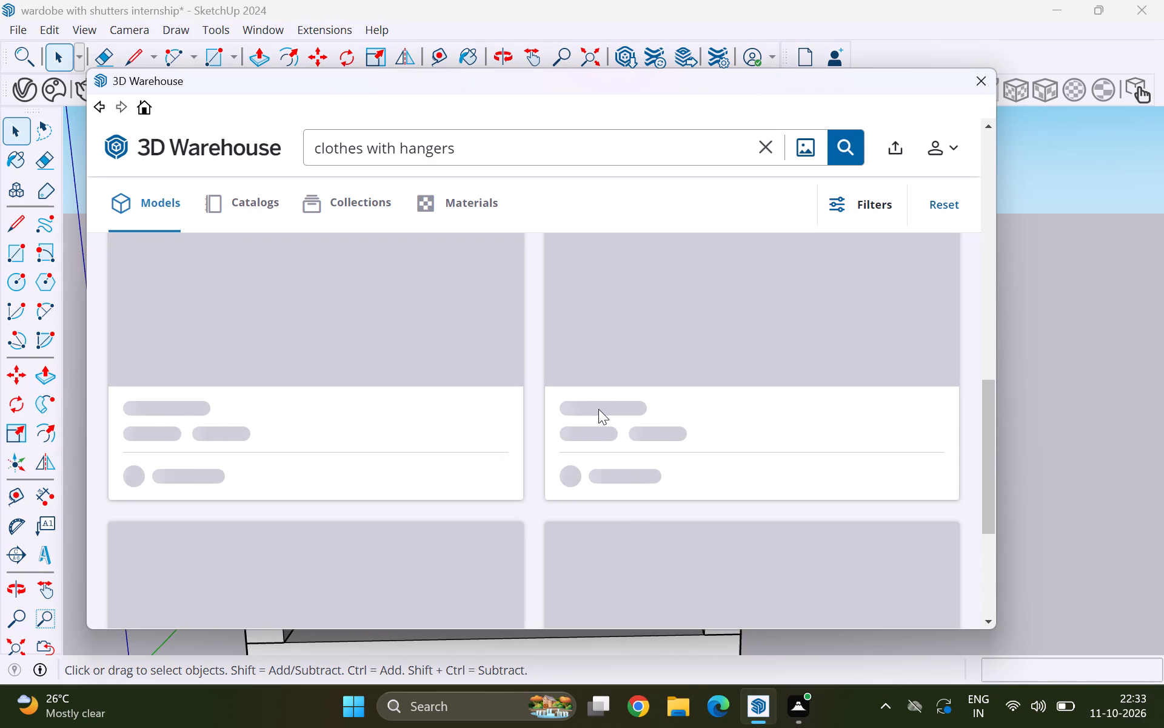
# Browse the models similar to the standing clothes rack for clothes hanging on a plain rod, suited to the wardrobe.
pyautogui.scroll(16, 535, 424)
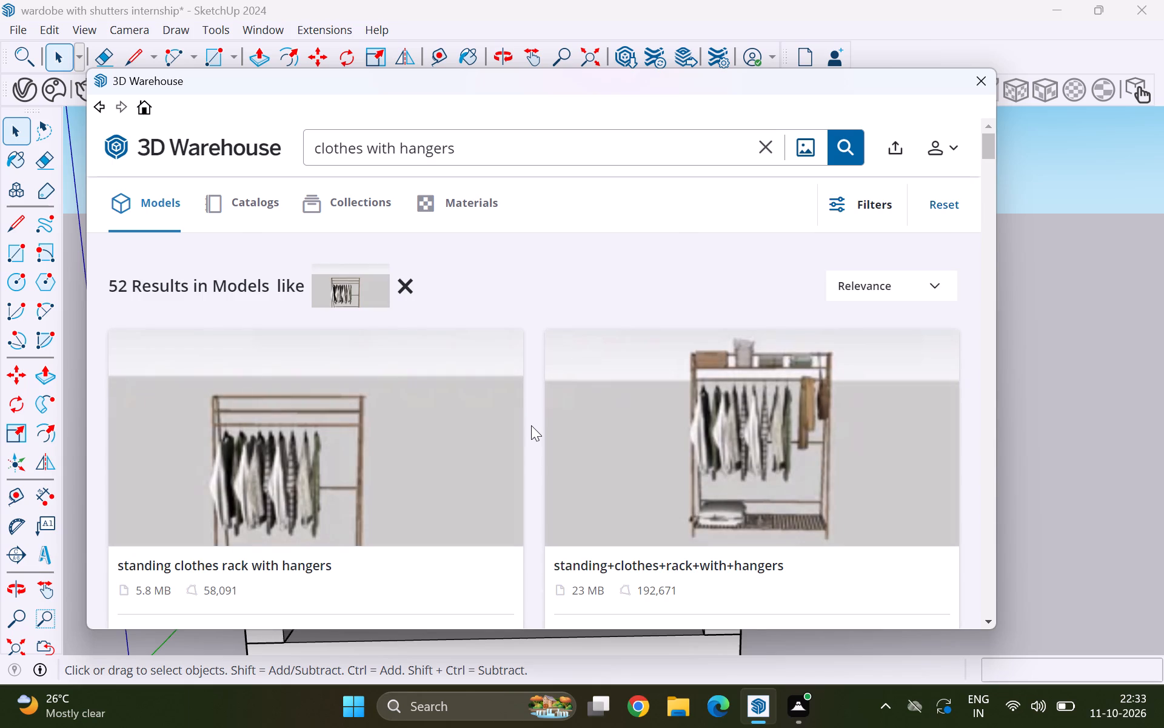
pyautogui.scroll(-4, 531, 425)
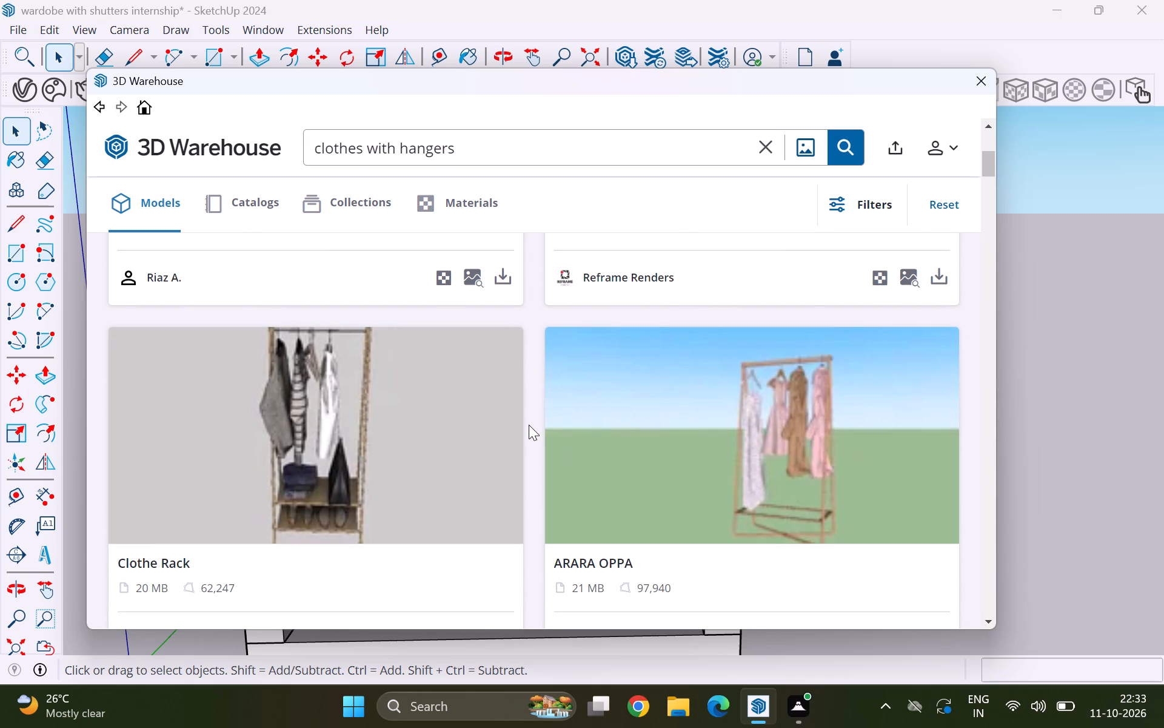
pyautogui.scroll(-4, 529, 425)
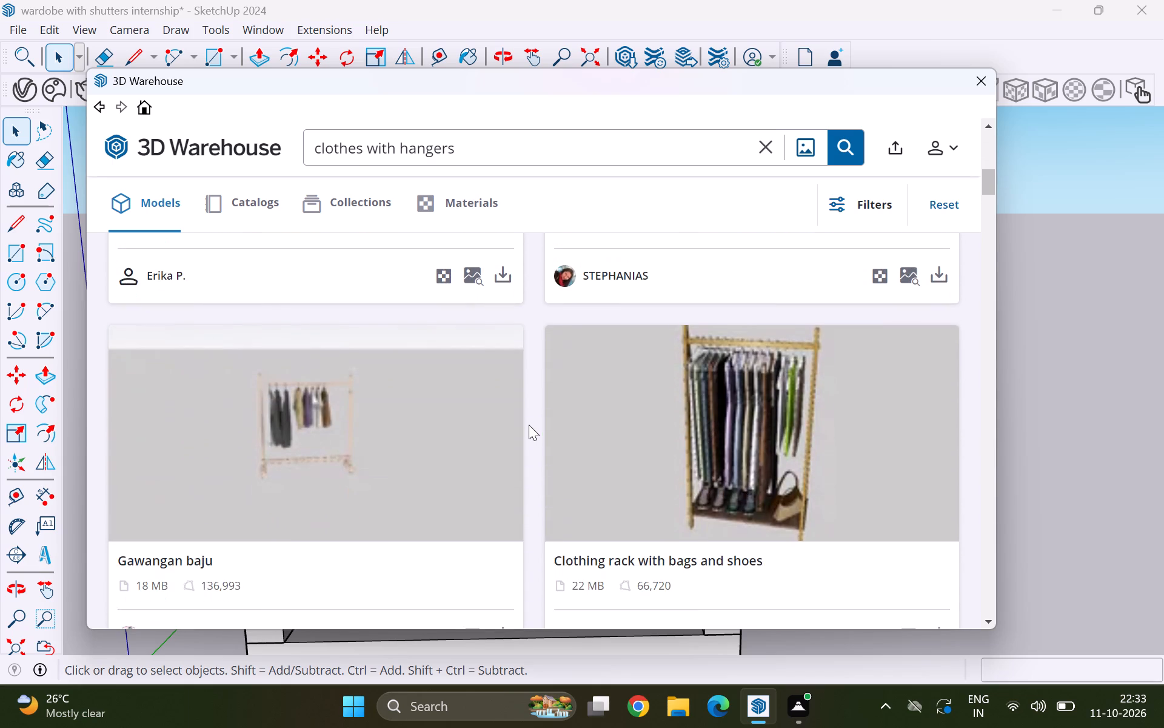
pyautogui.scroll(-2, 529, 425)
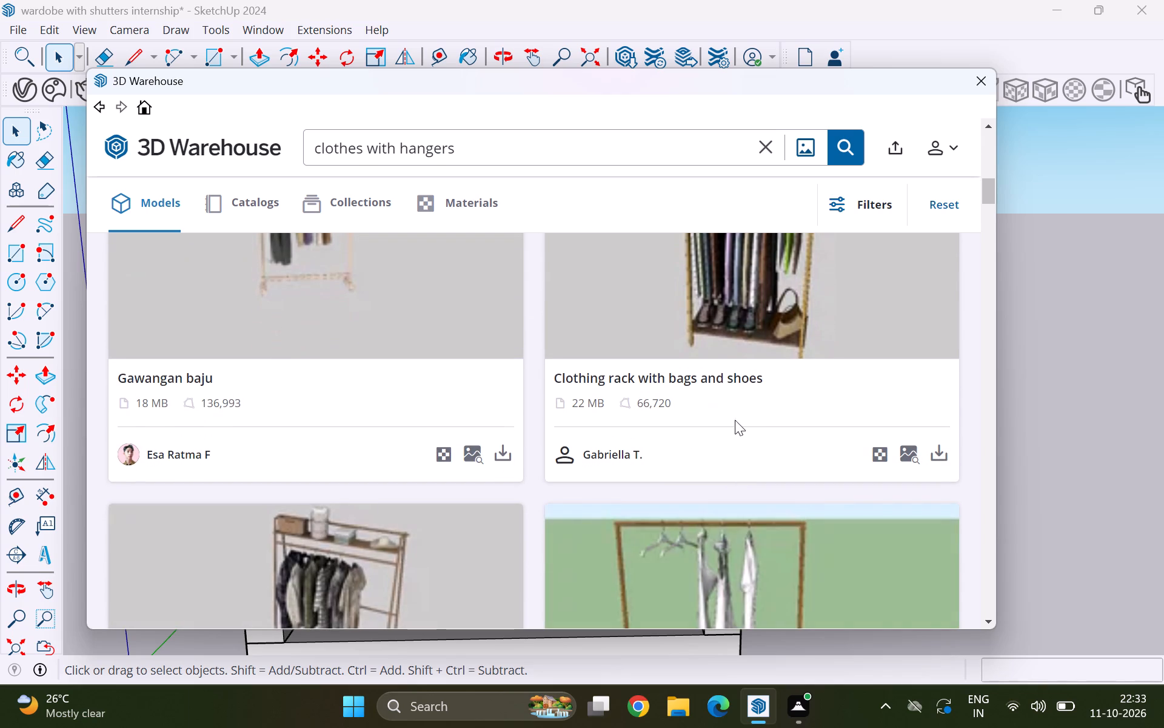
pyautogui.scroll(1, 752, 422)
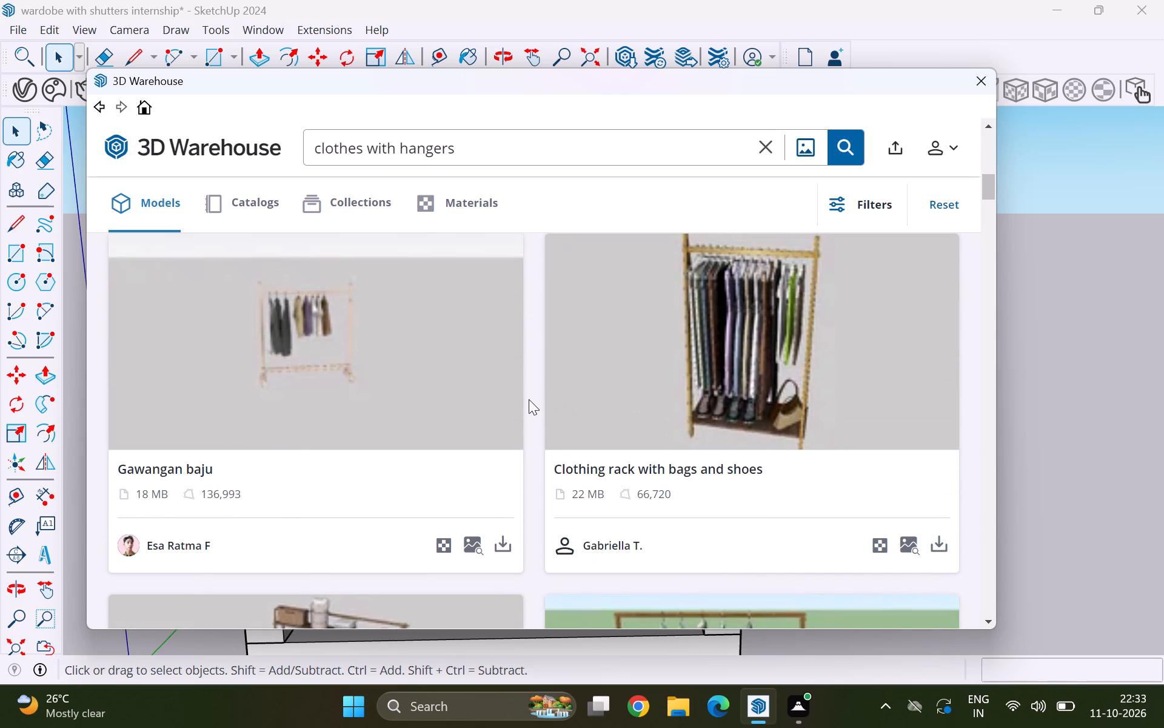
pyautogui.scroll(-5, 529, 399)
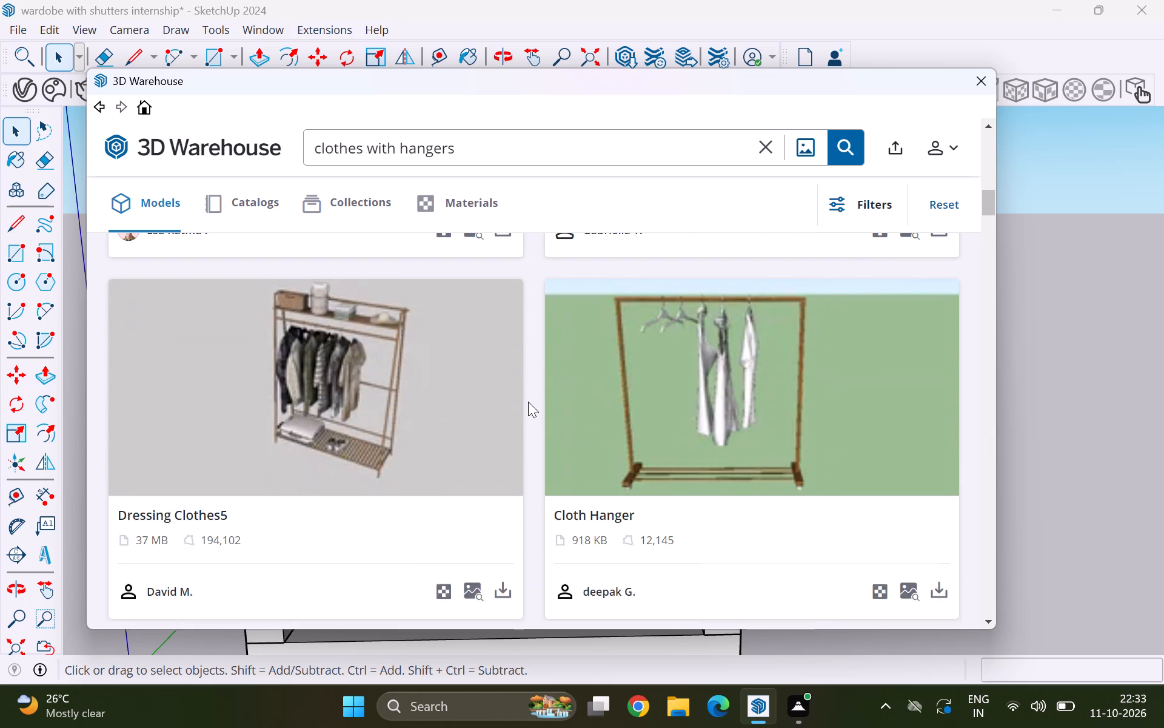
pyautogui.scroll(-3, 528, 402)
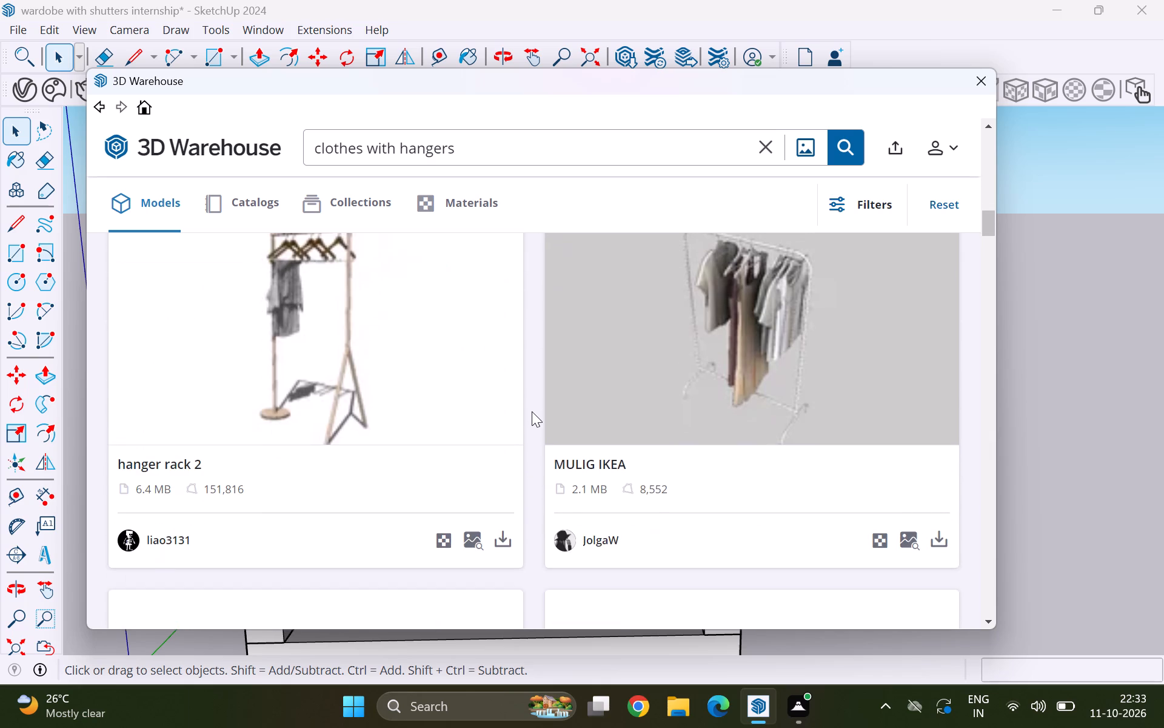
pyautogui.scroll(-3, 532, 411)
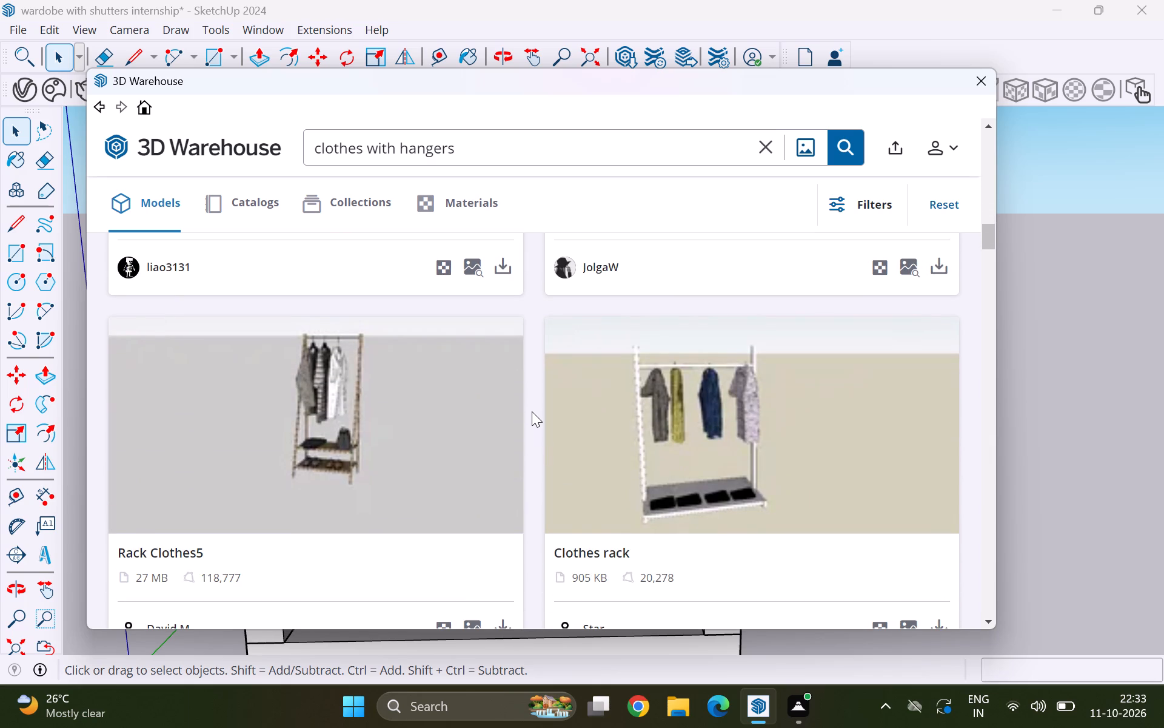
pyautogui.scroll(-1, 532, 411)
pyautogui.scroll(2, 532, 411)
pyautogui.scroll(-6, 532, 411)
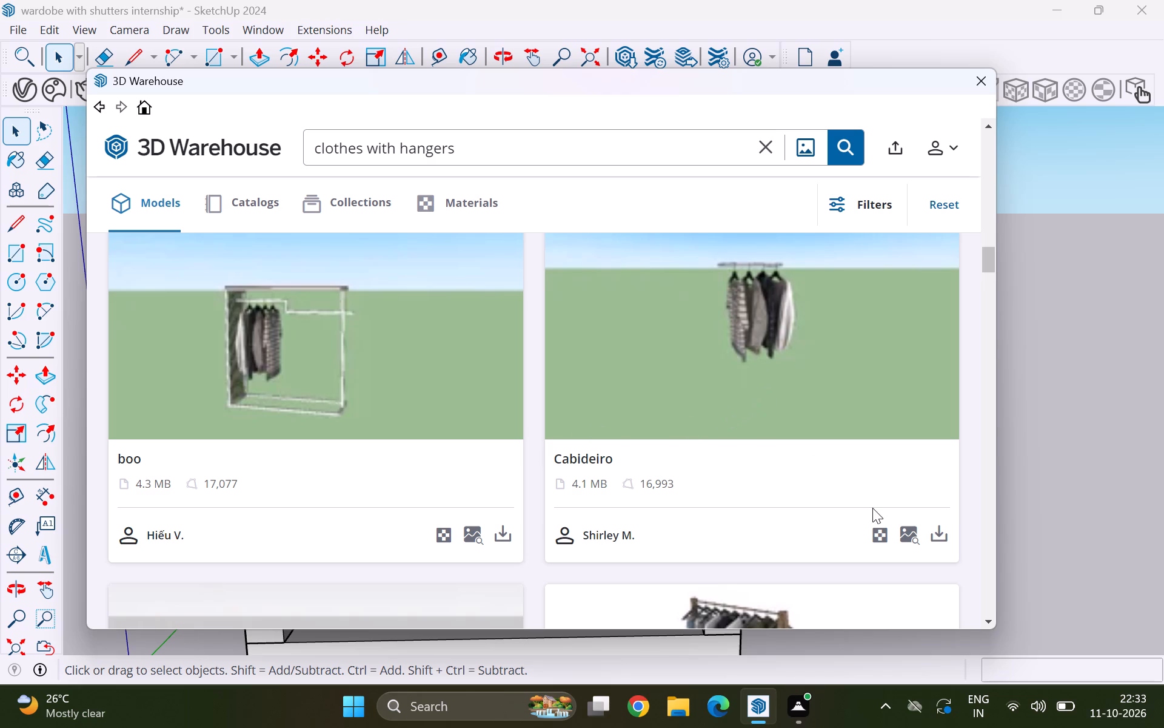
# Run an image-based search for models similar to the 4.1 MB "Cabideiro".
pyautogui.click(908, 531)
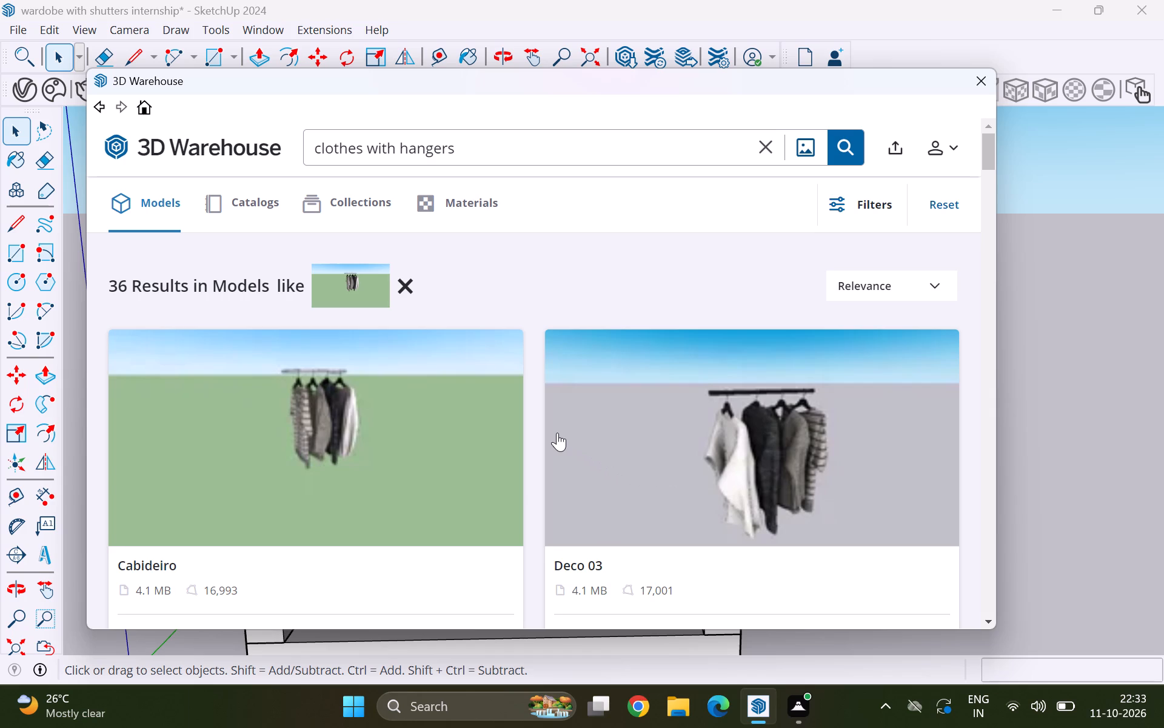
# Browse the models similar to "Cabideiro" for a set of hanging clothes without a frame to fill the wardrobe.
pyautogui.scroll(-3, 557, 433)
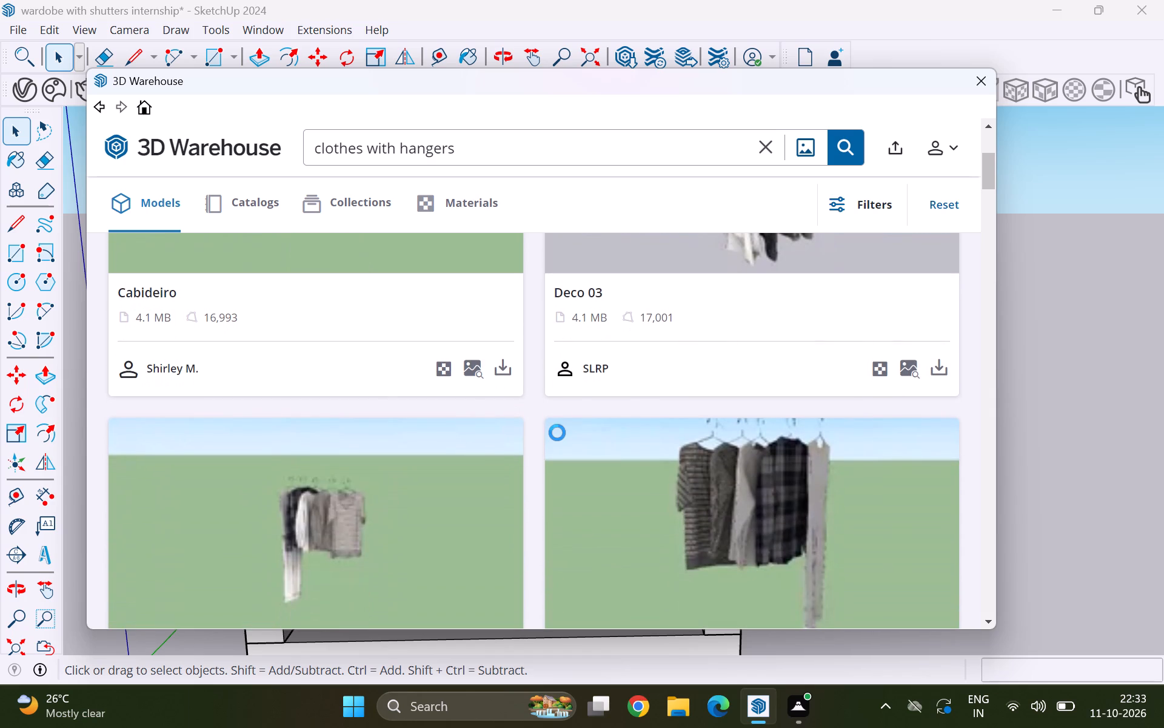
pyautogui.scroll(-3, 557, 433)
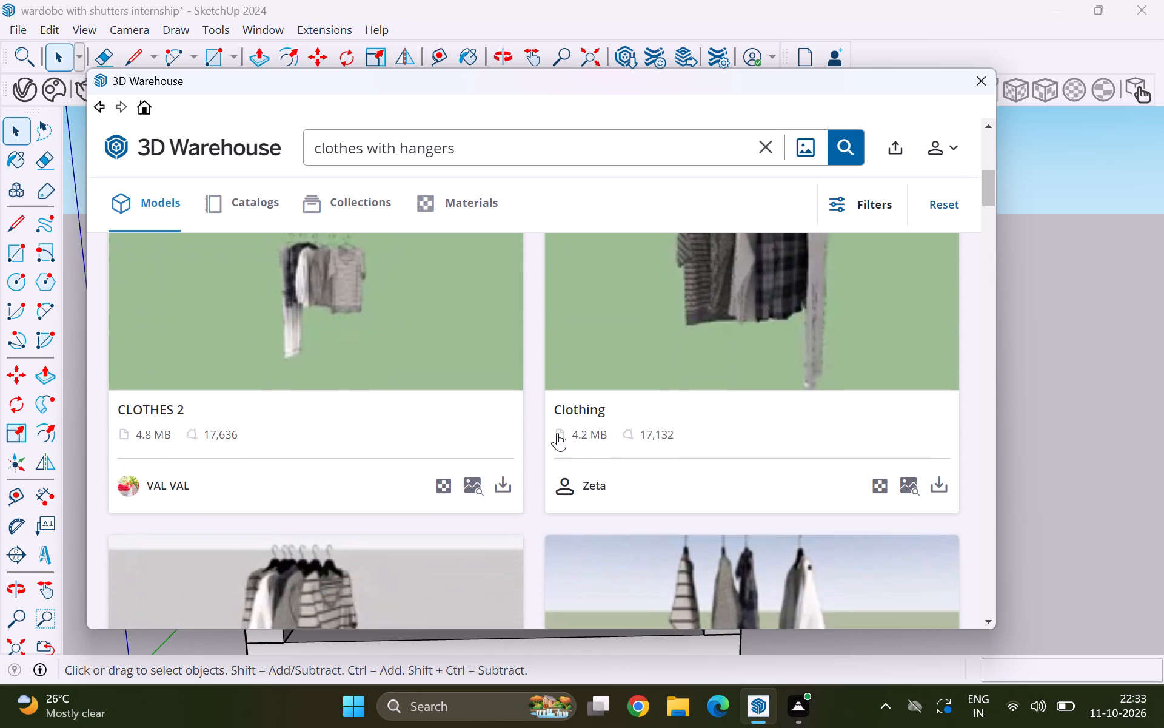
pyautogui.scroll(-1, 557, 433)
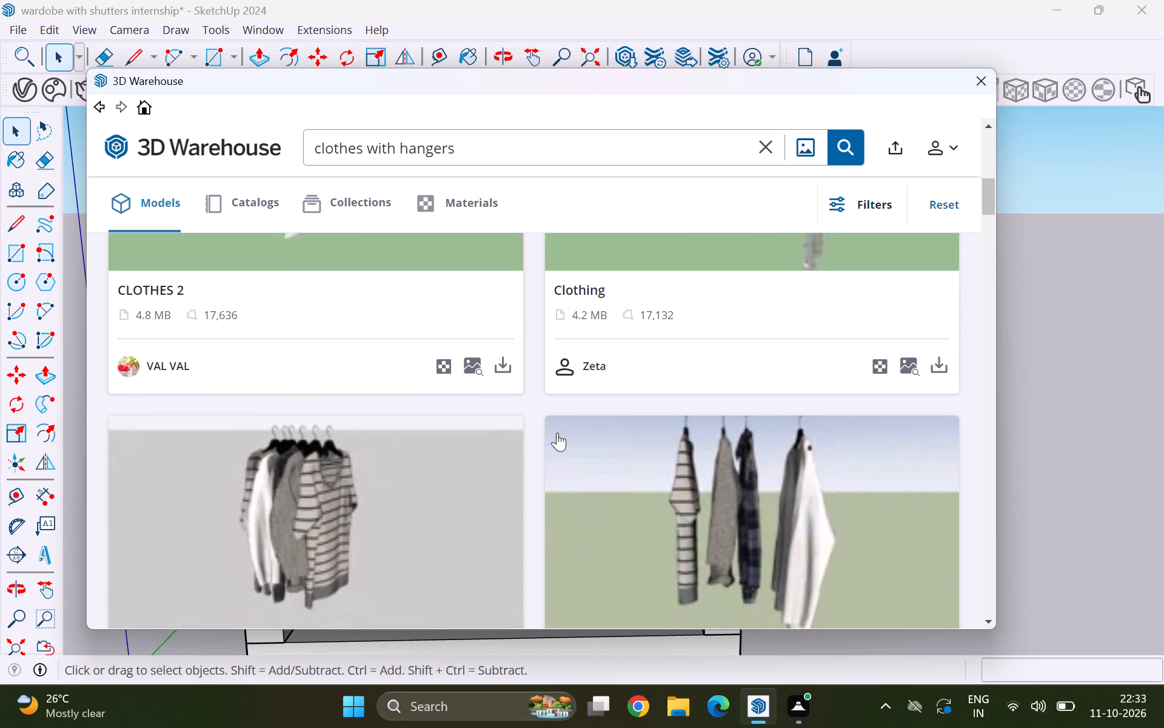
pyautogui.scroll(-2, 557, 433)
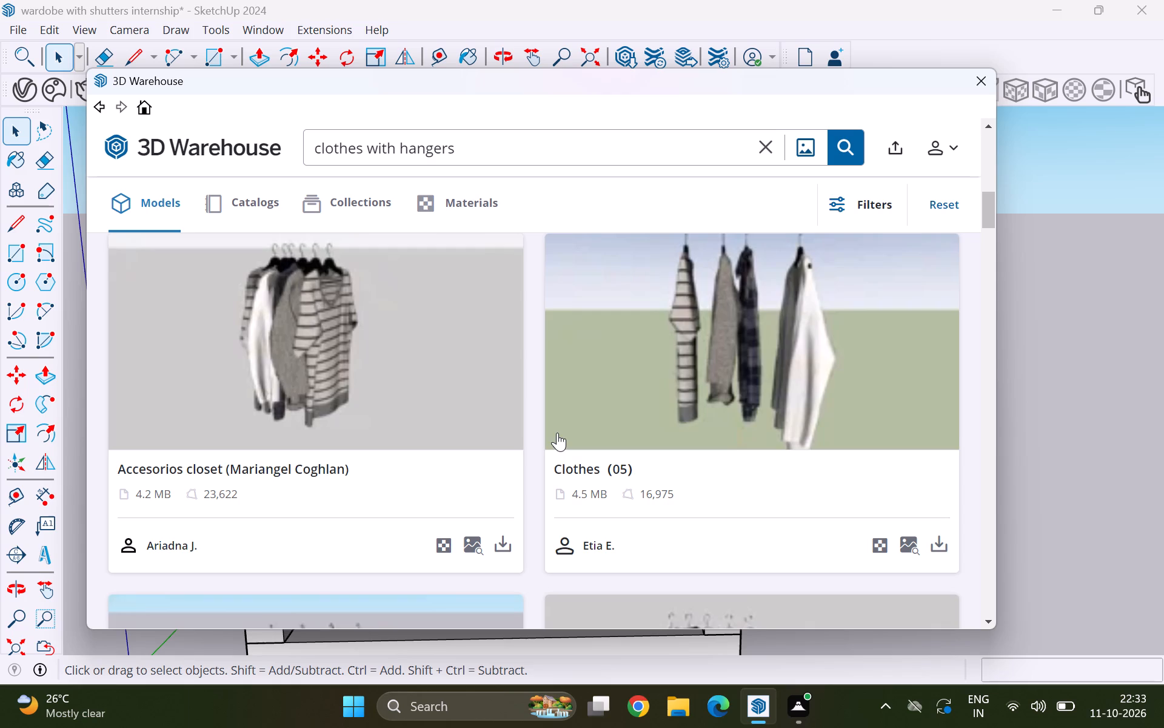
pyautogui.scroll(-6, 557, 433)
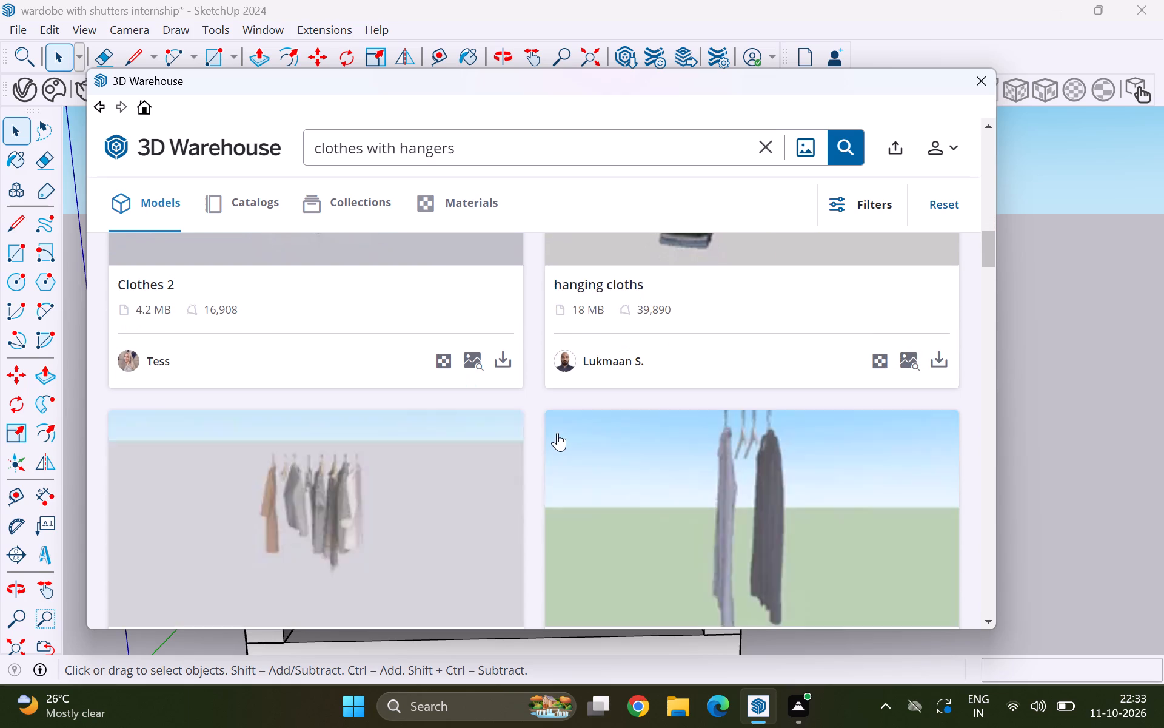
pyautogui.scroll(-2, 557, 433)
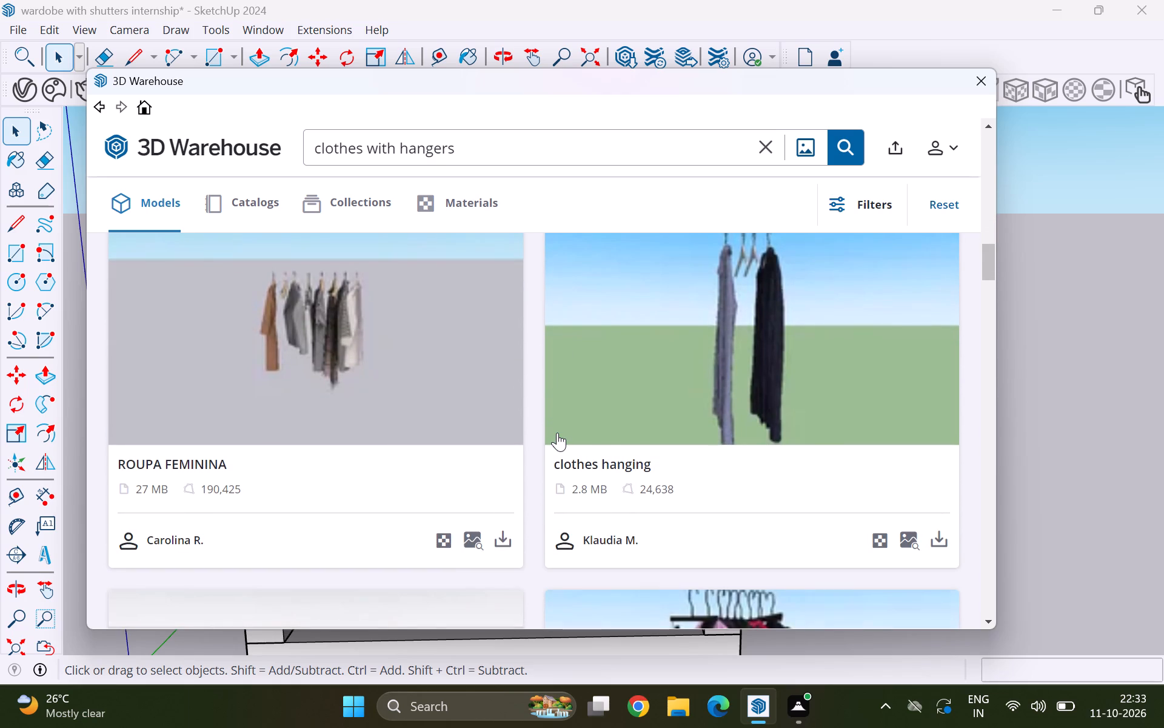
pyautogui.scroll(-4, 557, 433)
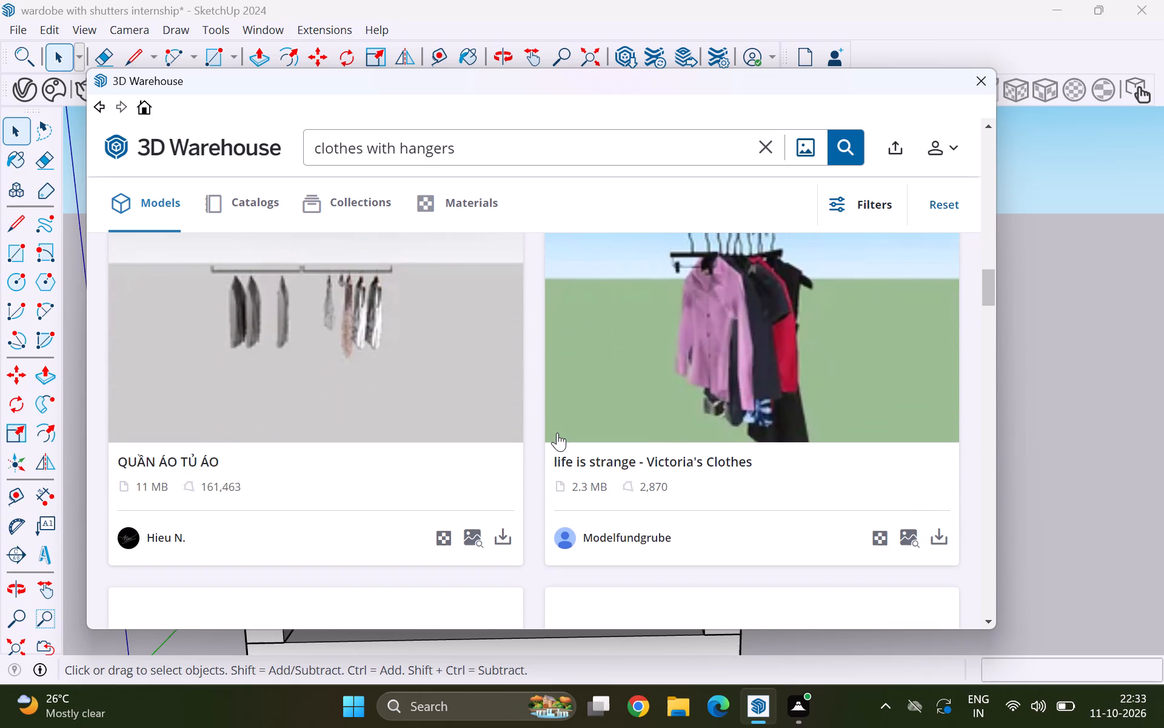
pyautogui.scroll(-3, 557, 433)
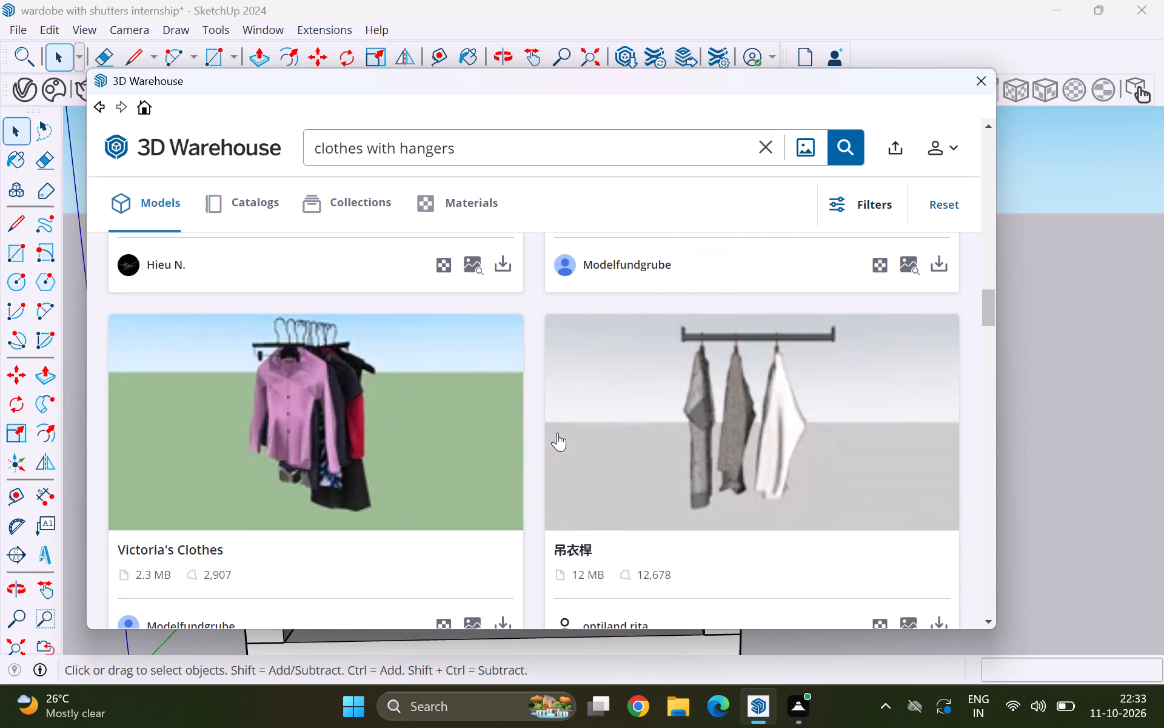
pyautogui.scroll(-4, 557, 433)
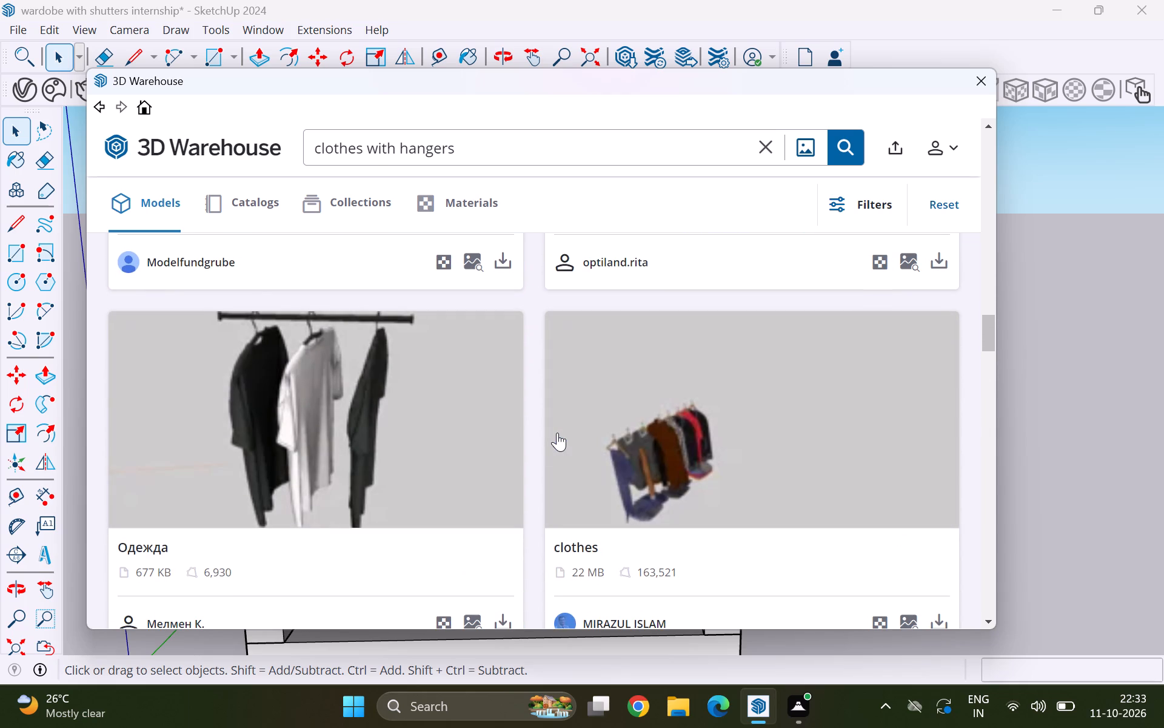
pyautogui.scroll(-4, 557, 433)
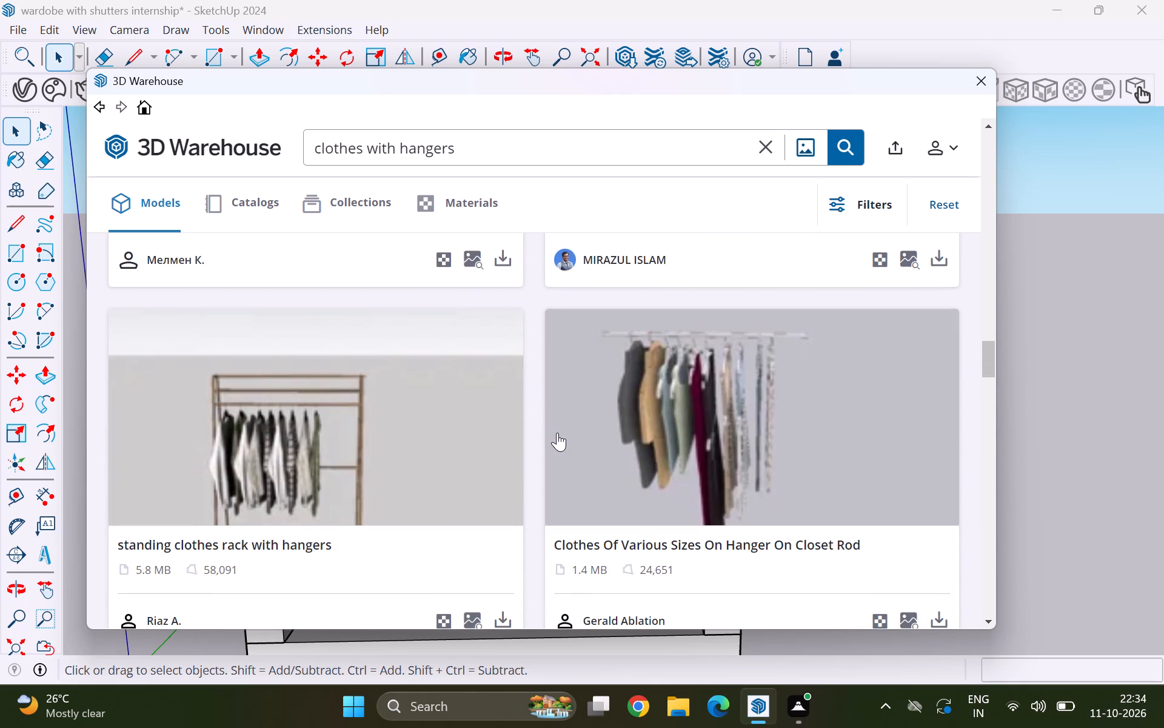
pyautogui.scroll(-1, 732, 451)
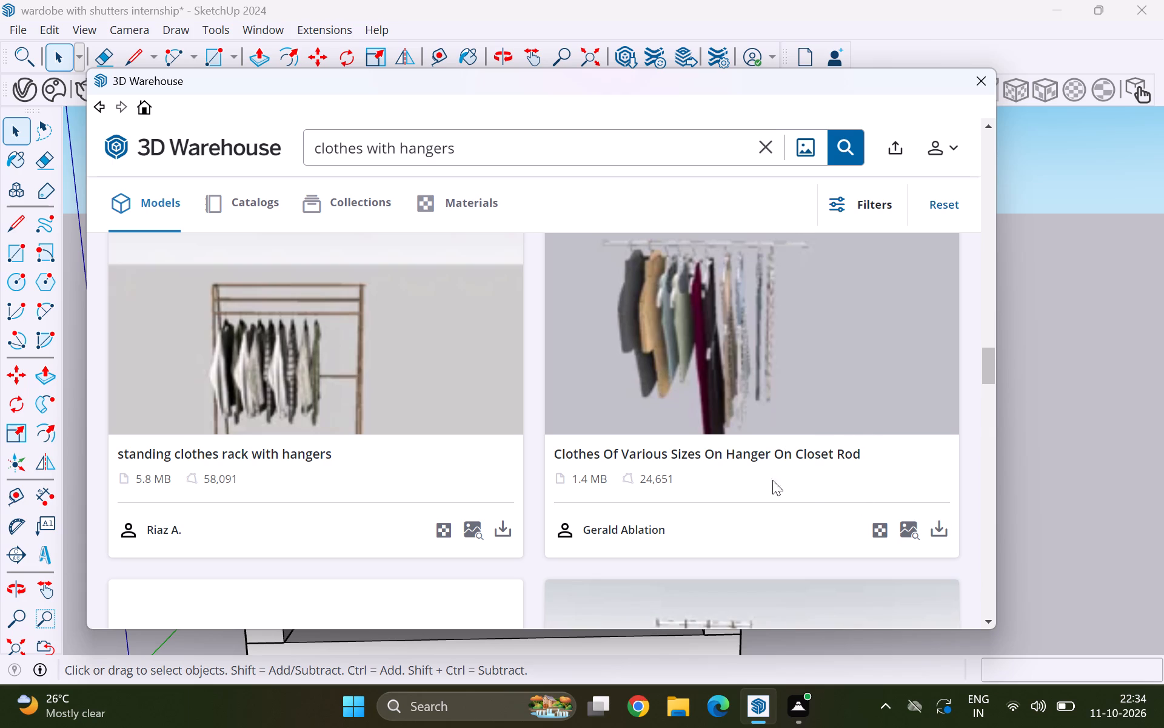
pyautogui.scroll(-2, 678, 438)
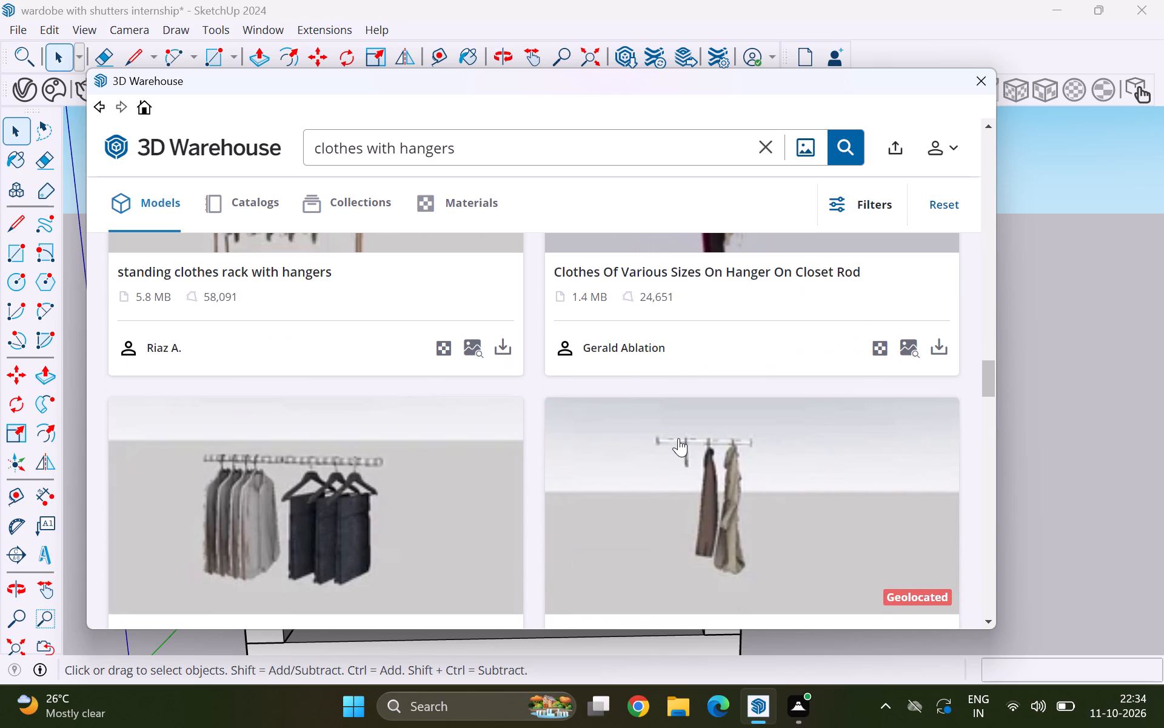
pyautogui.scroll(-3, 678, 438)
pyautogui.scroll(1, 678, 438)
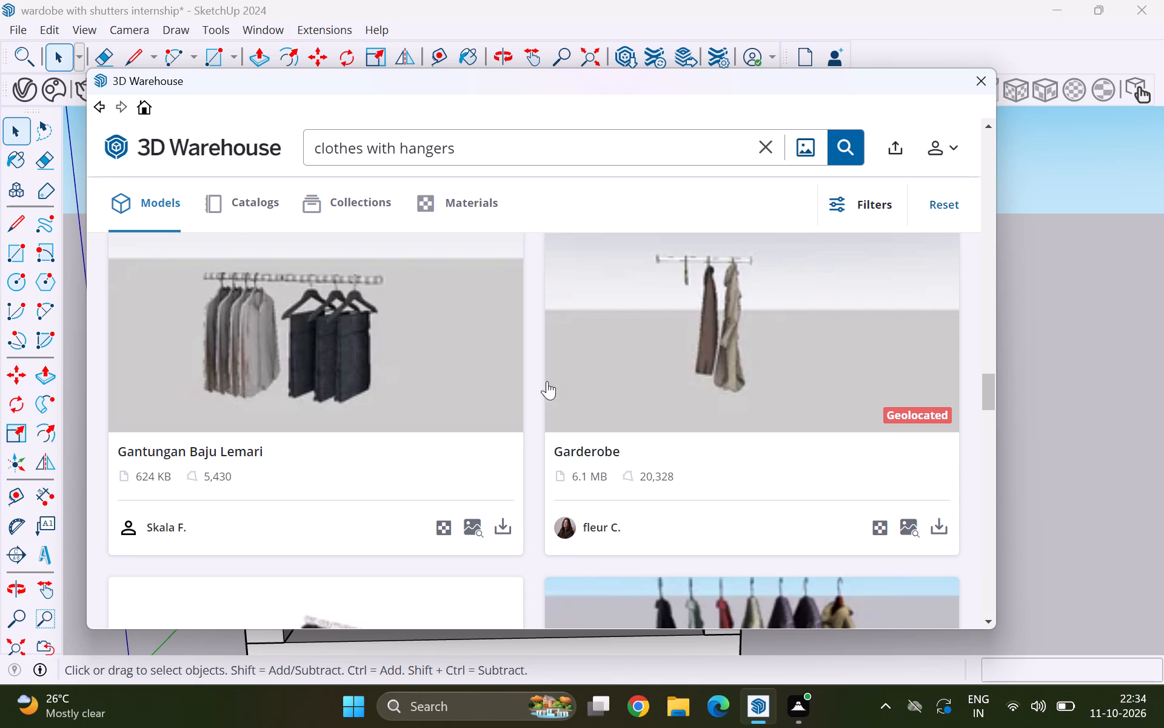
pyautogui.scroll(-3, 509, 396)
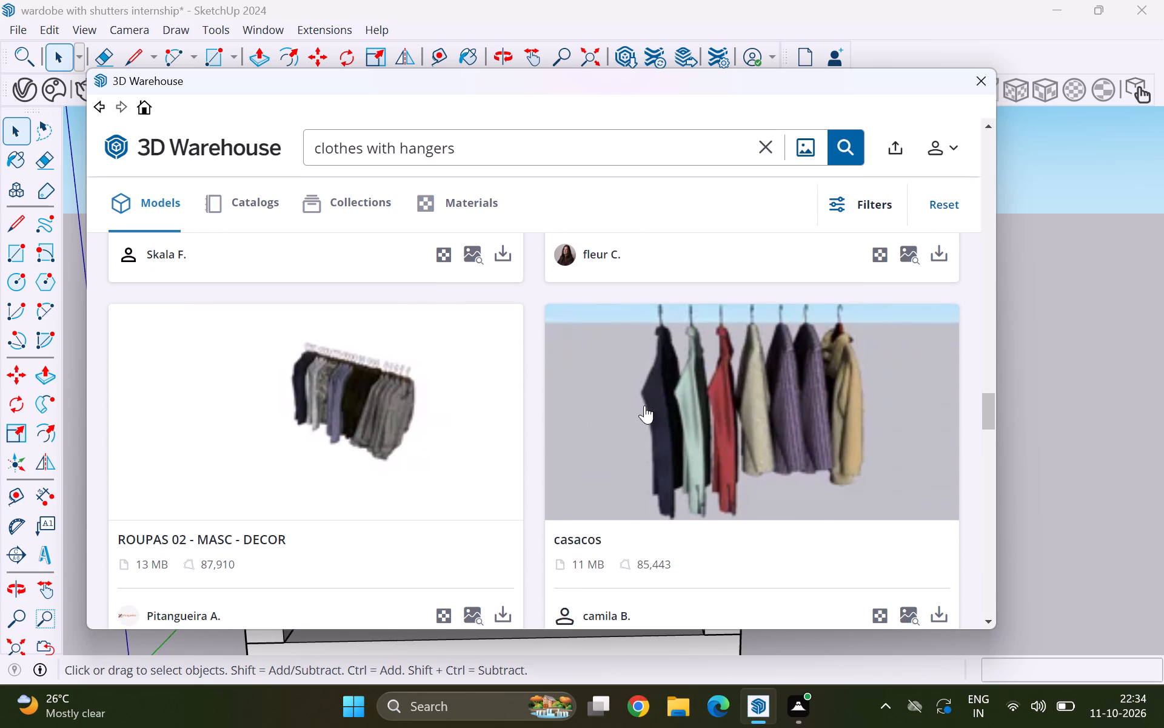
pyautogui.scroll(-2, 619, 393)
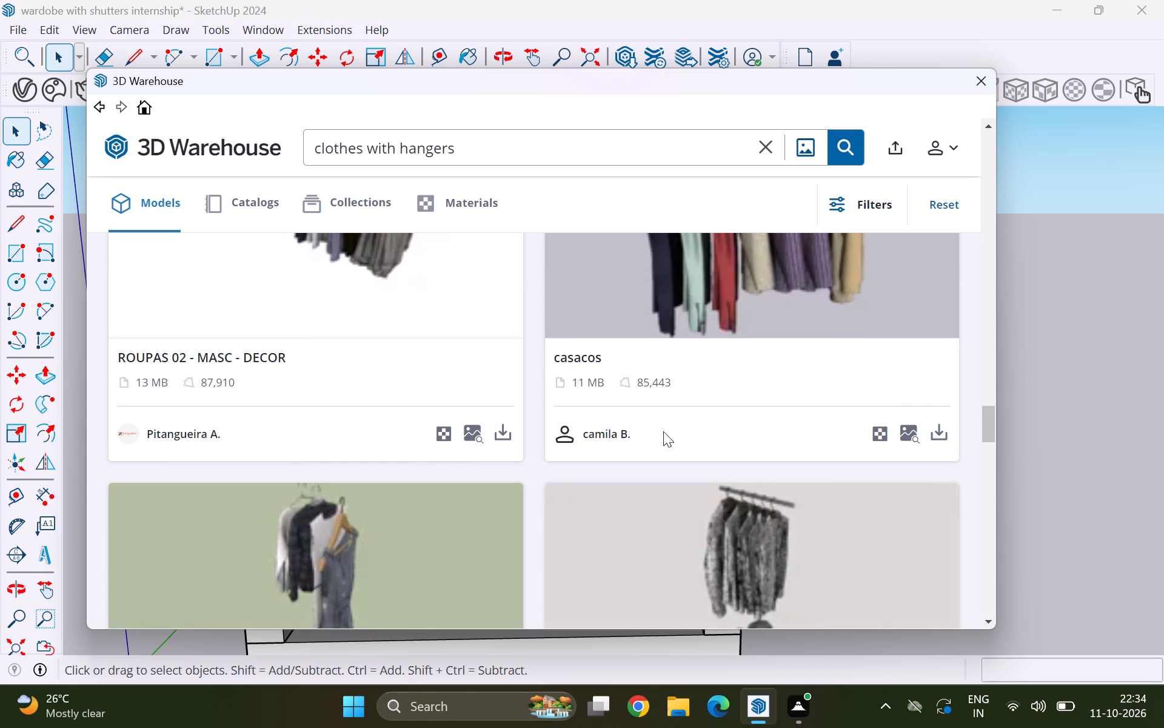
# Download the 11 MB "casacos" hanging clothes into the current model and place them on open ground outside the room, near the red axis.
pyautogui.scroll(1, 677, 437)
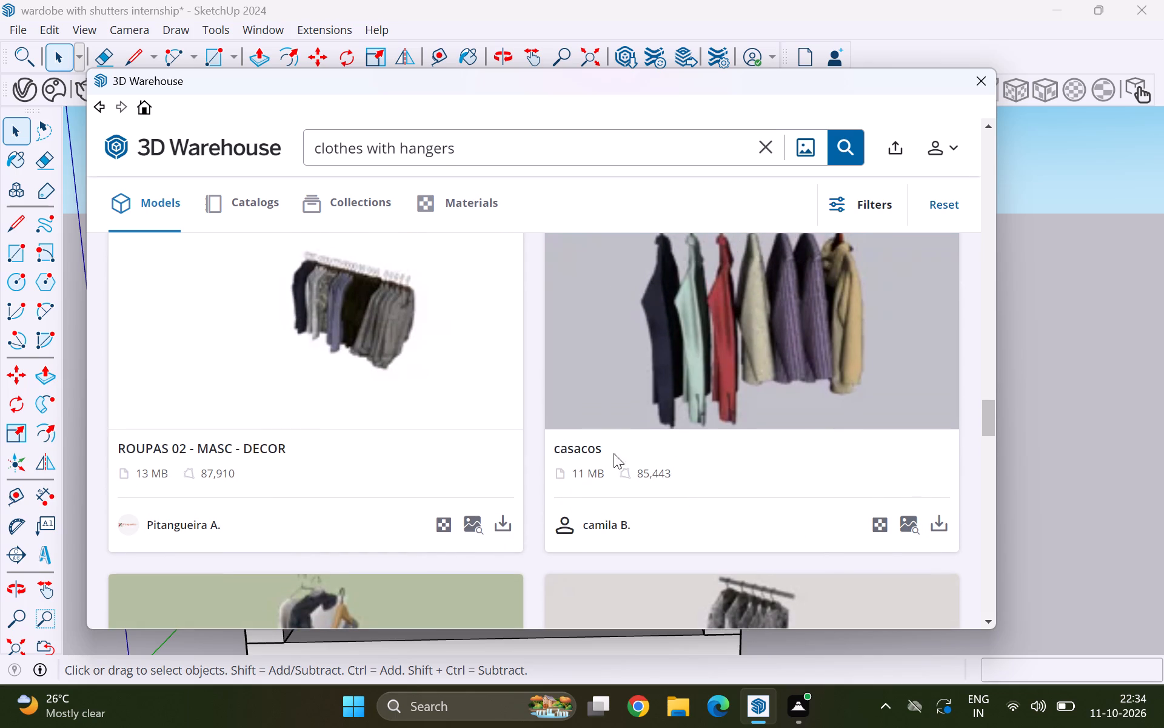
pyautogui.click(931, 521)
pyautogui.click(472, 380)
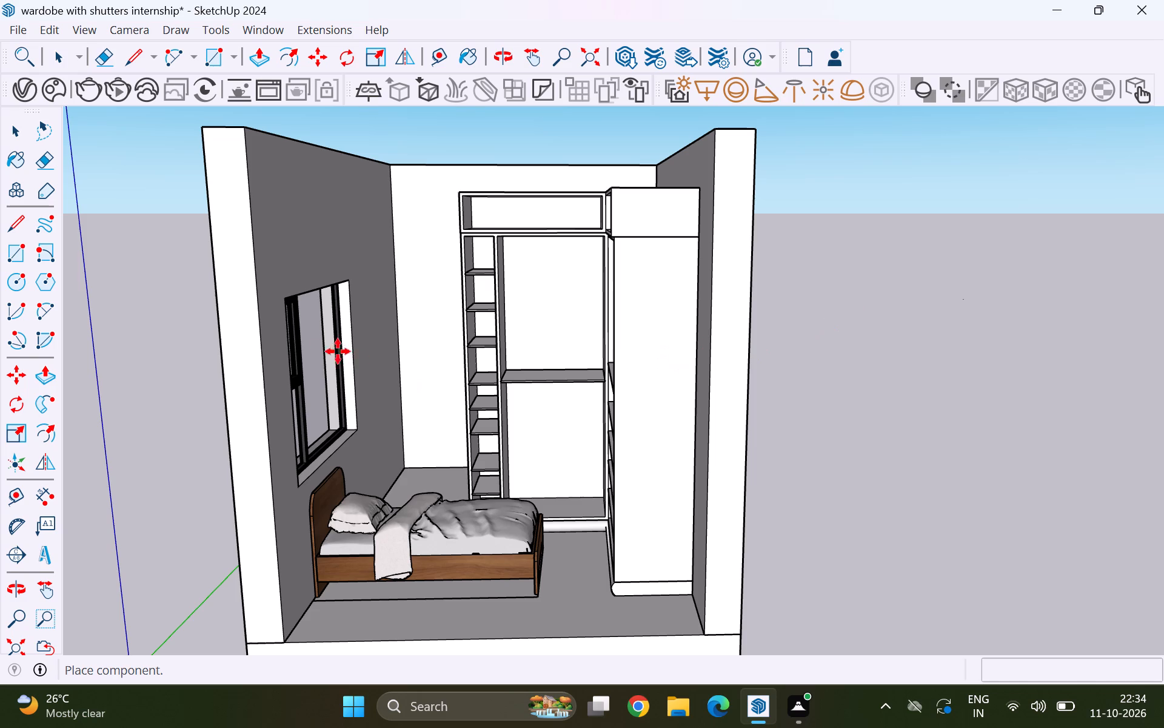
pyautogui.scroll(-9, 422, 345)
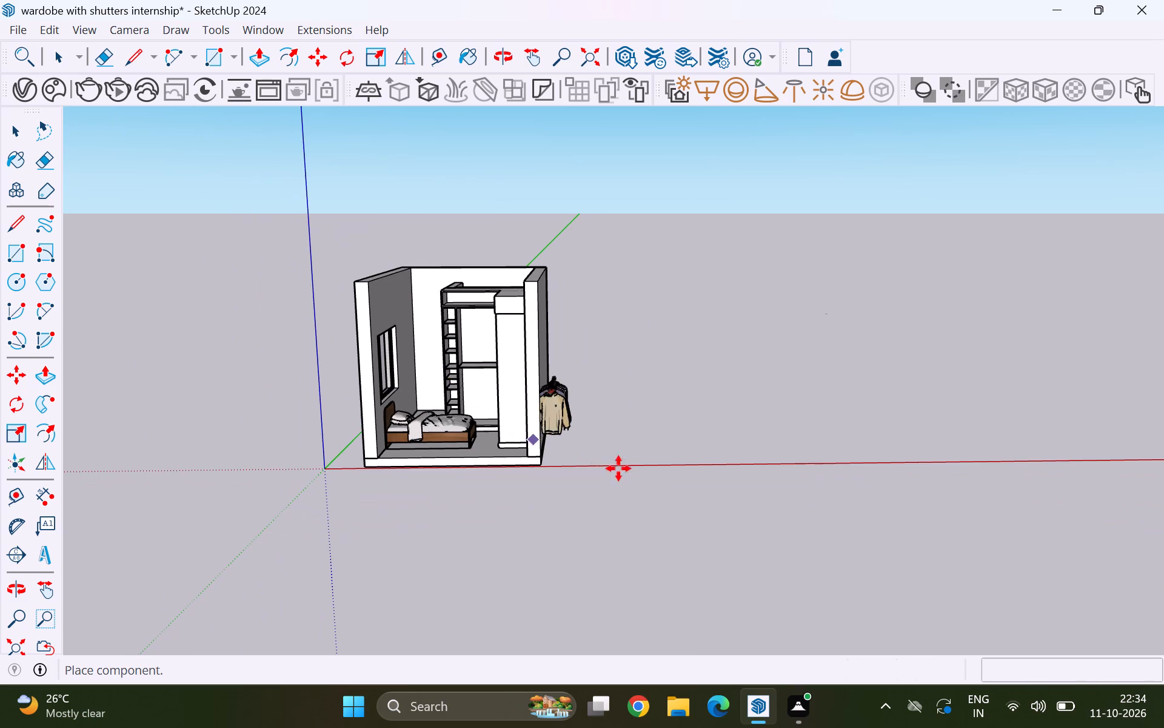
pyautogui.click(623, 498)
pyautogui.press('space')
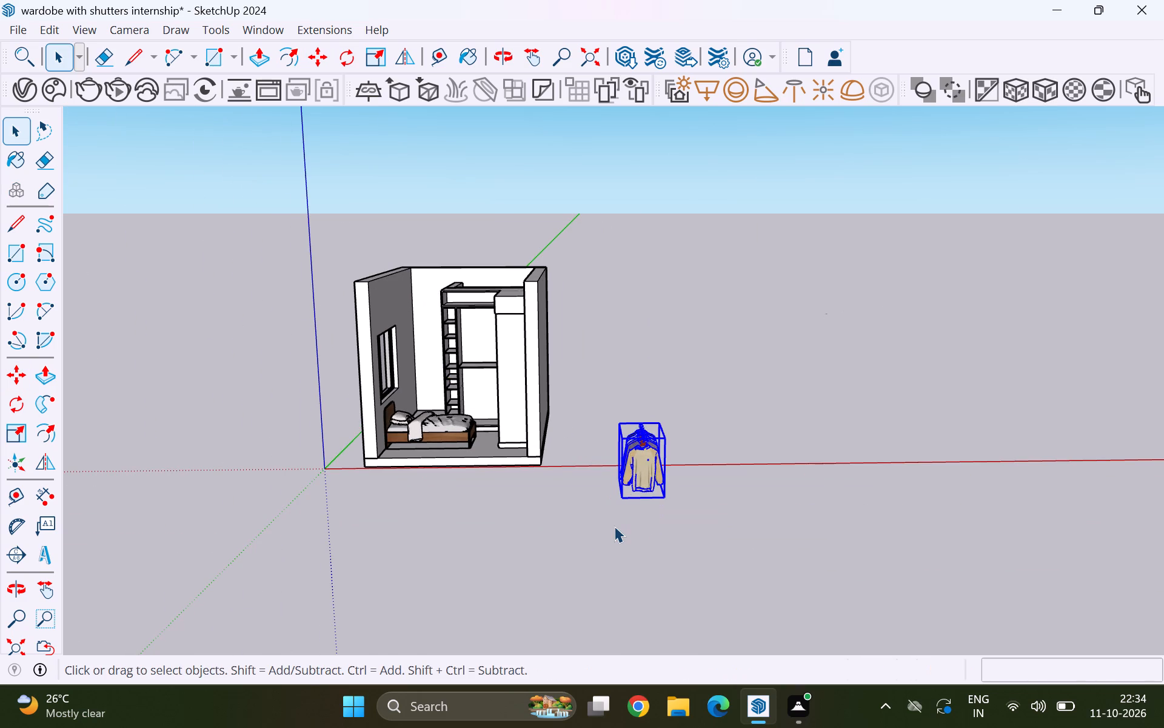
# Rotate the placed hanging clothes 90 degrees on the ground plane about their bottom corner.
pyautogui.press('q')
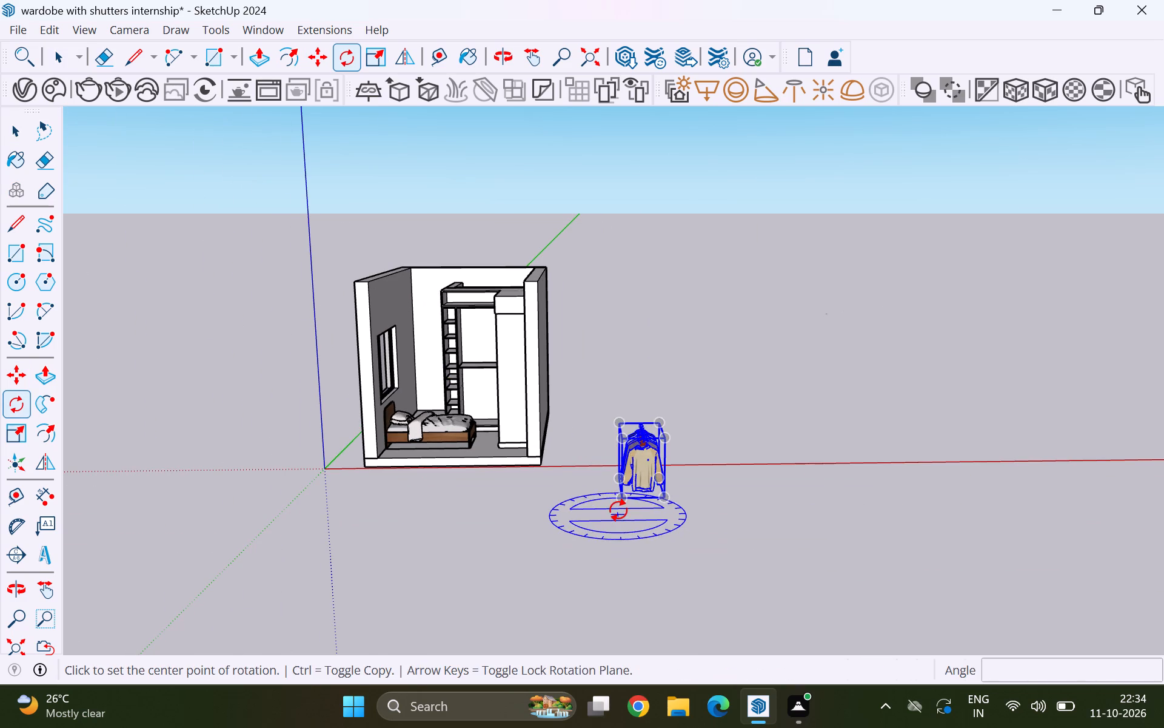
pyautogui.click(618, 508)
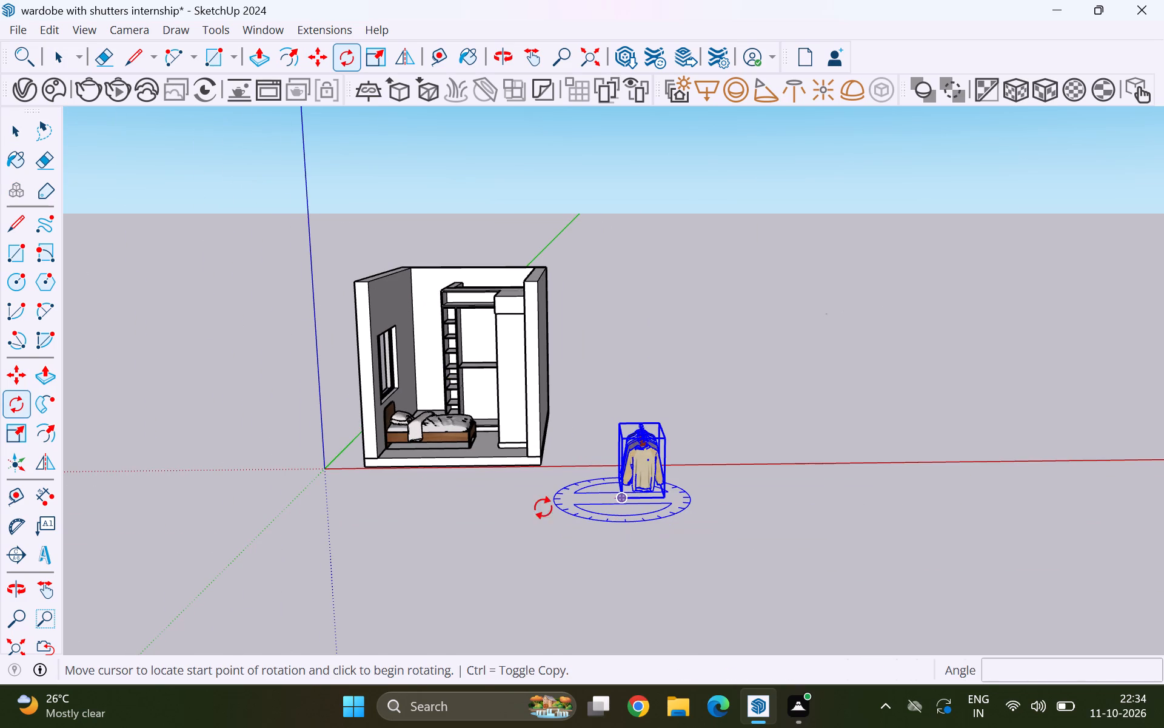
pyautogui.click(494, 509)
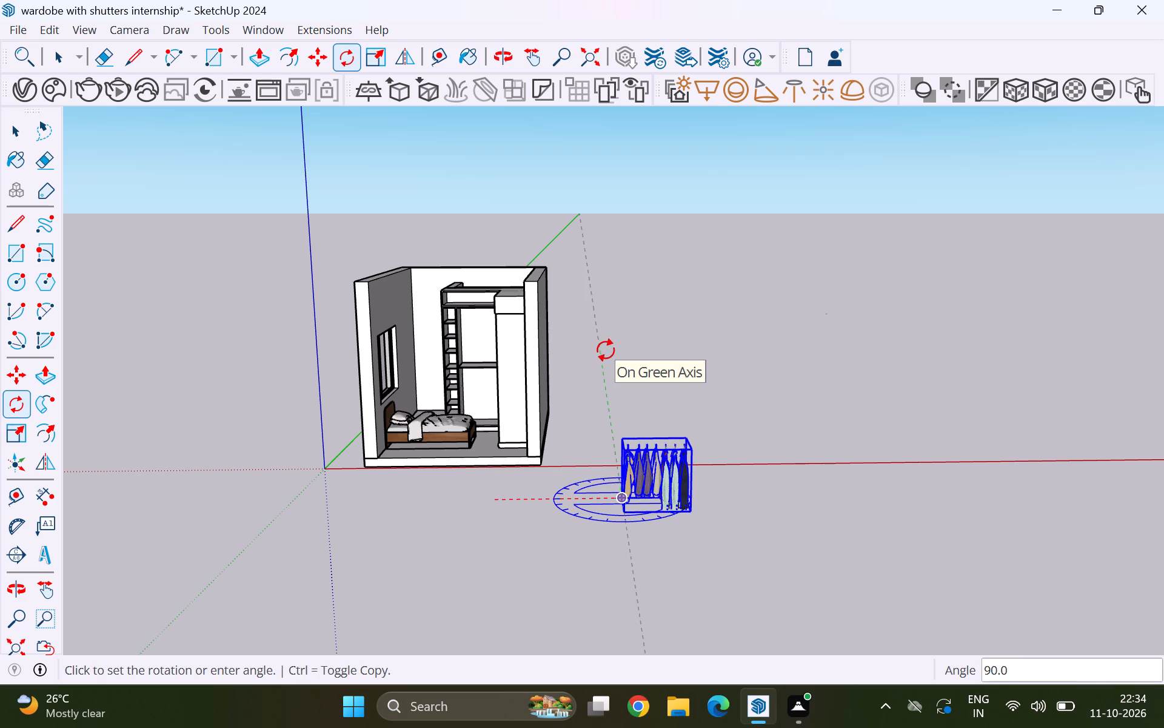
pyautogui.write('90')
pyautogui.press('Return')
pyautogui.press('space')
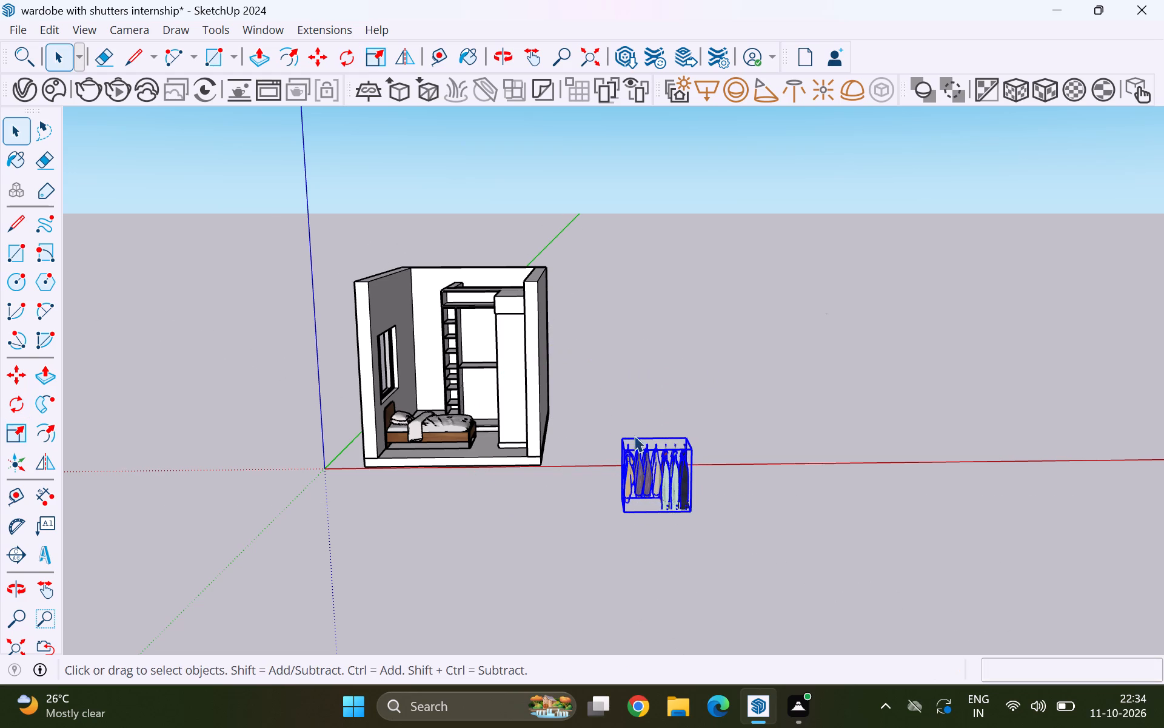
pyautogui.scroll(9, 640, 484)
pyautogui.scroll(4, 712, 502)
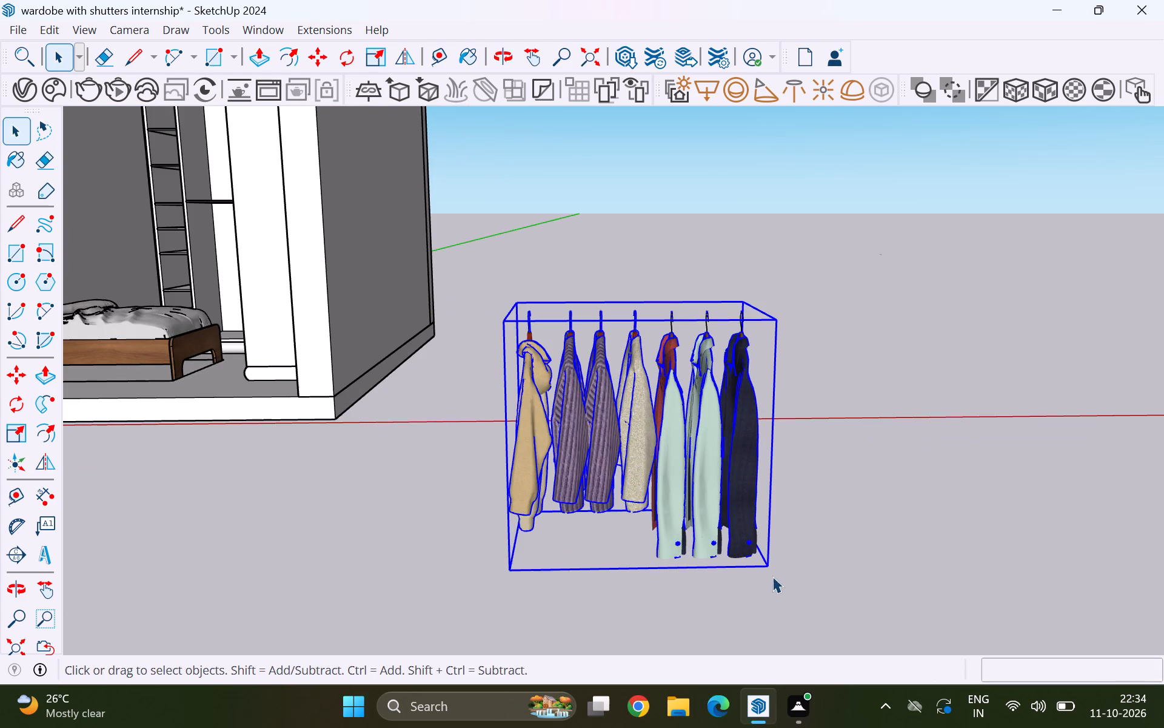
# Move the hanging clothes by their upper corner into the wardrobe's upper open compartment, snapping to the compartment's top front corner.
pyautogui.press('m')
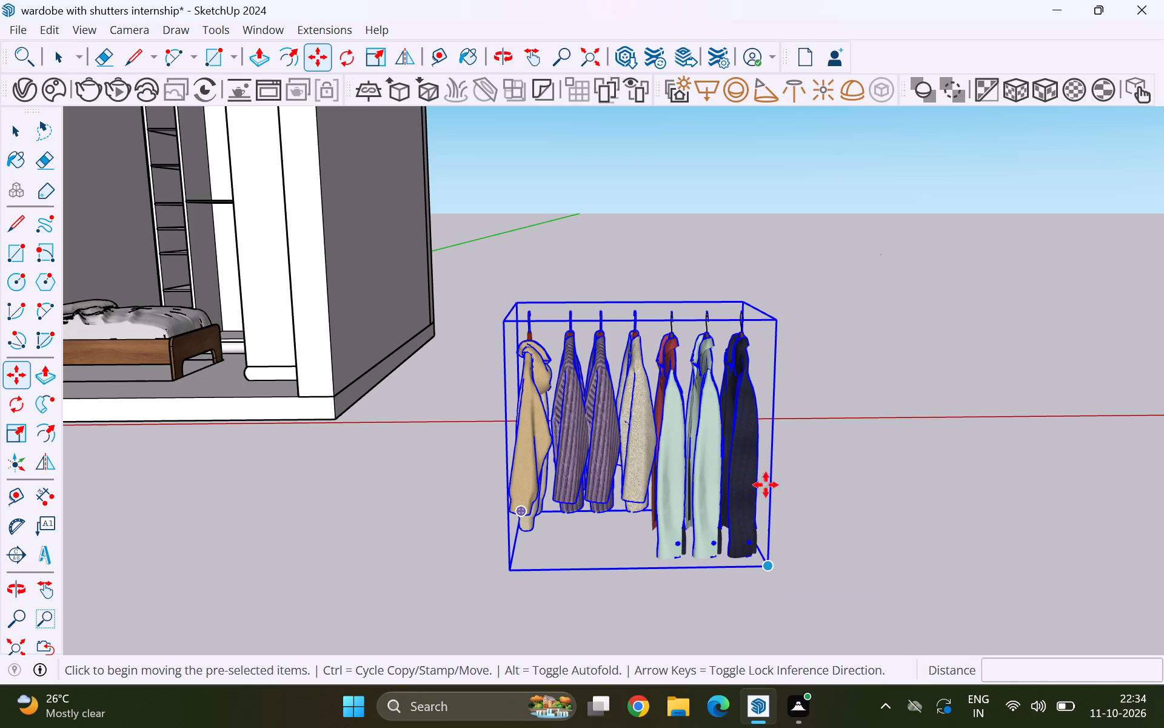
pyautogui.click(778, 320)
pyautogui.scroll(-5, 831, 356)
pyautogui.scroll(-5, 840, 408)
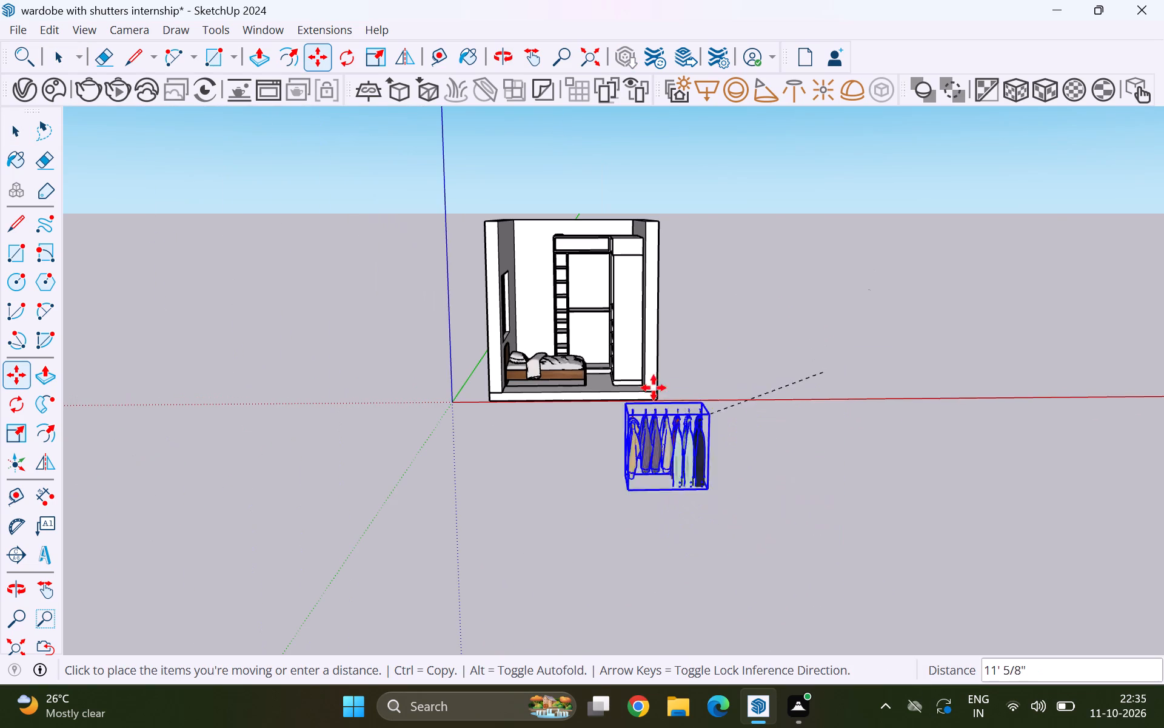
pyautogui.scroll(13, 586, 258)
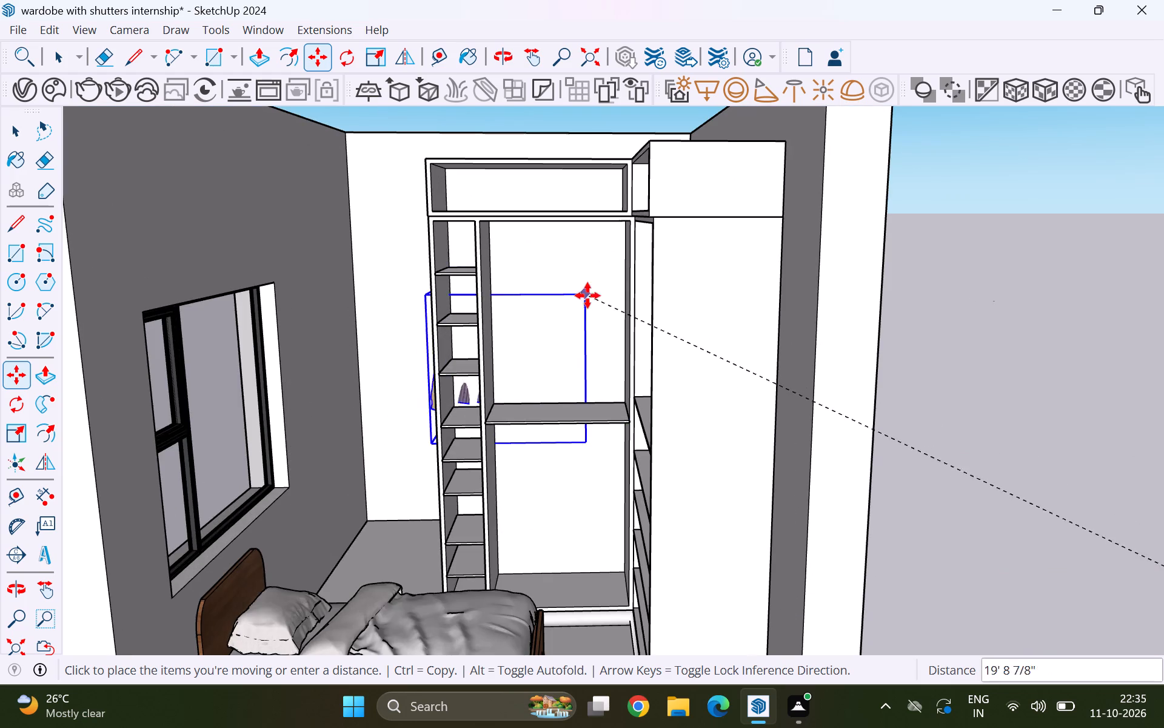
pyautogui.scroll(-3, 591, 303)
pyautogui.moveTo(562, 331); pyautogui.dragTo(611, 442, button='middle')
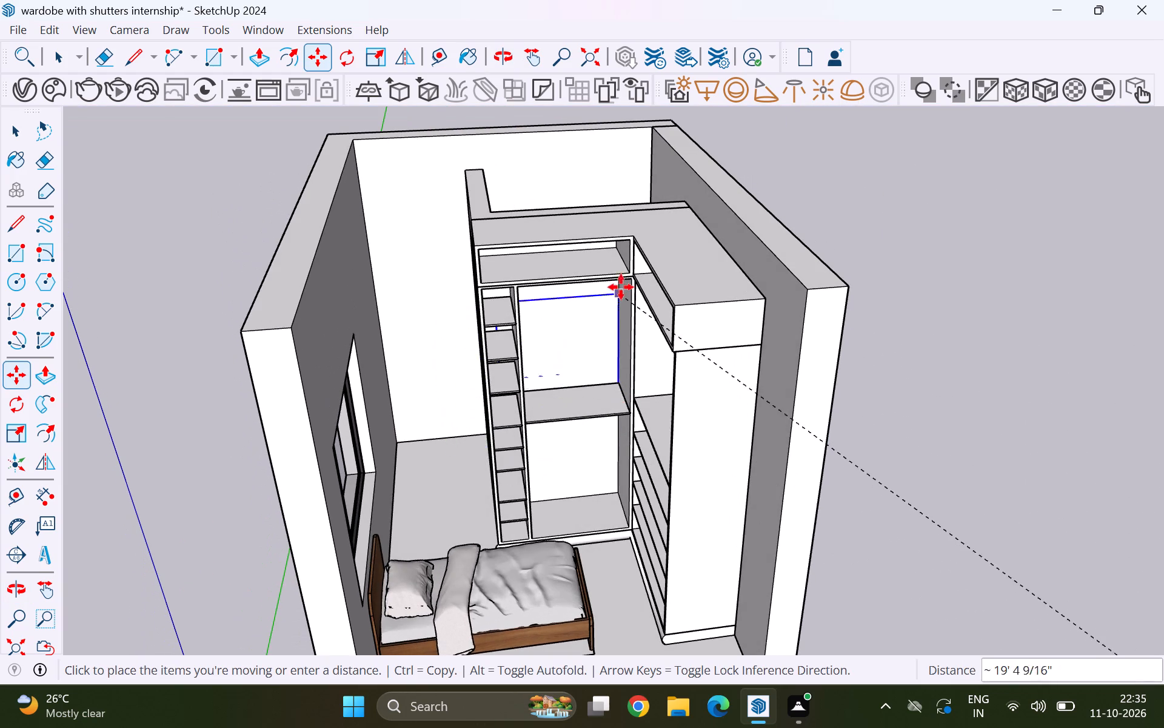
pyautogui.scroll(3, 627, 286)
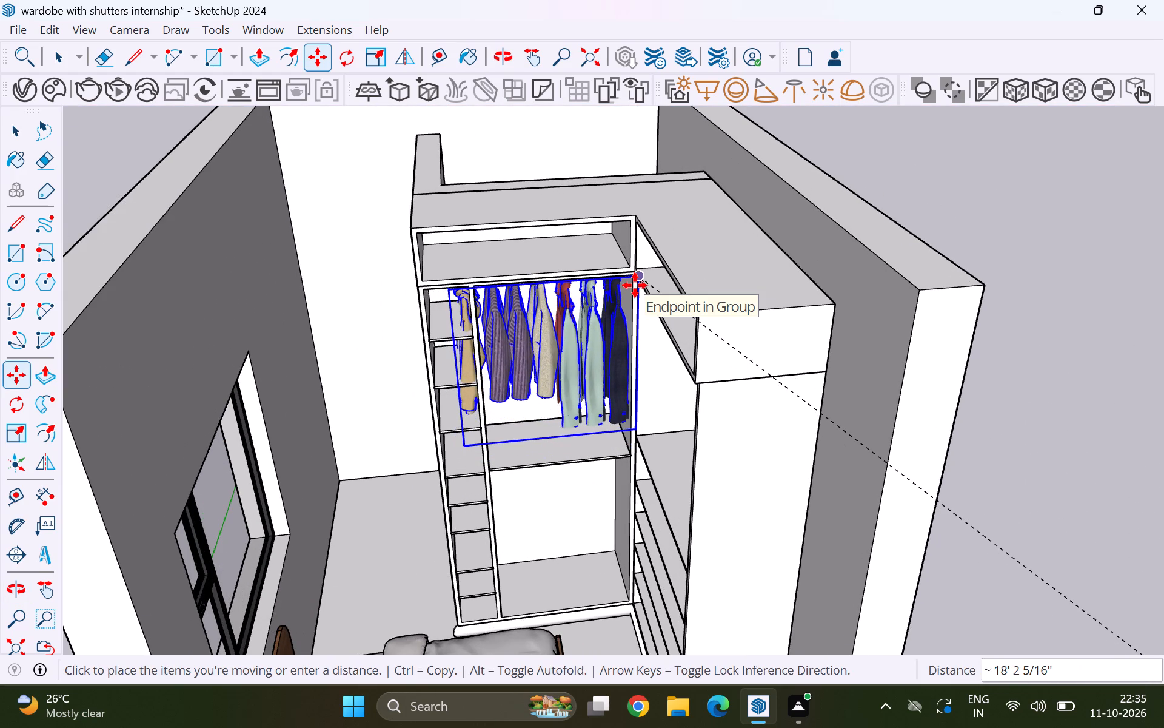
pyautogui.click(635, 285)
# Scale the hanging clothes down uniformly about the opposite corner so they fit within the width of the open compartment.
pyautogui.moveTo(583, 412); pyautogui.dragTo(554, 334, button='middle')
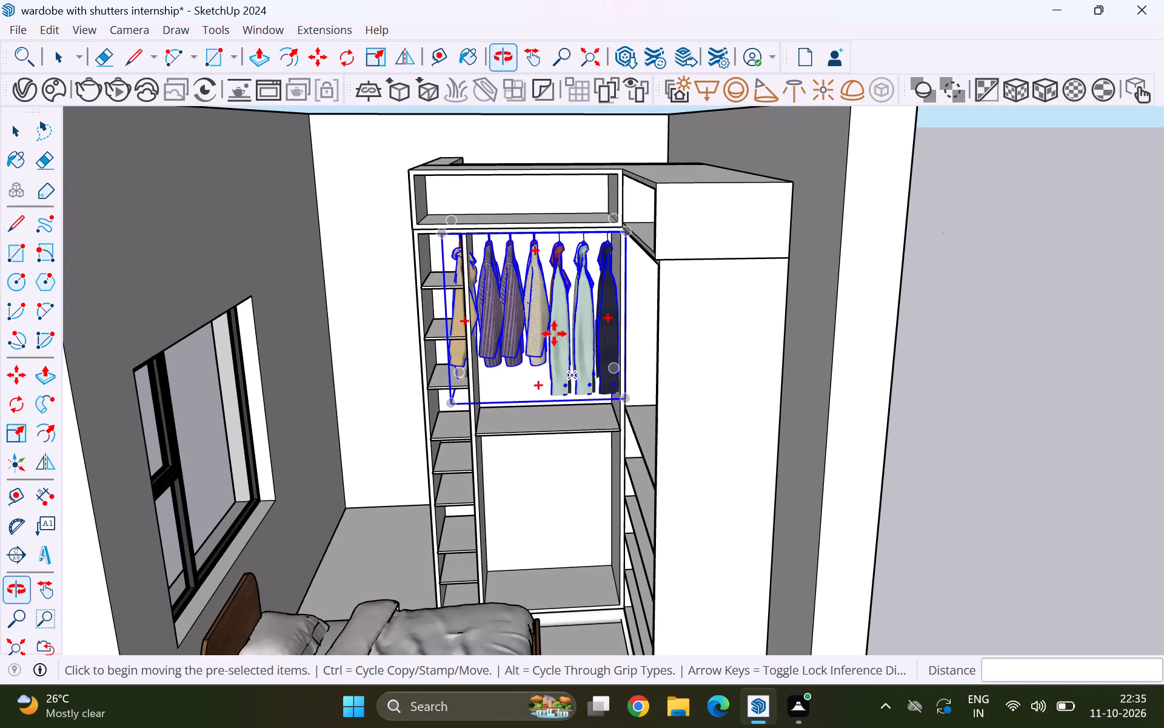
pyautogui.scroll(3, 474, 285)
pyautogui.press('s')
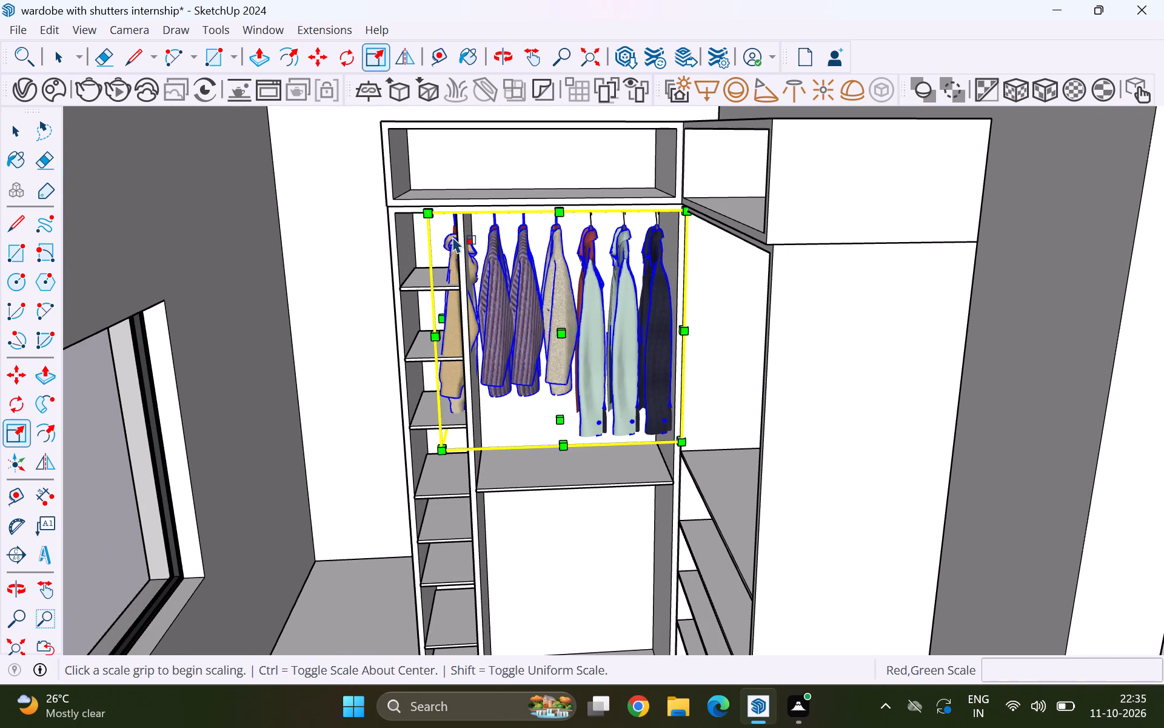
pyautogui.press('k')
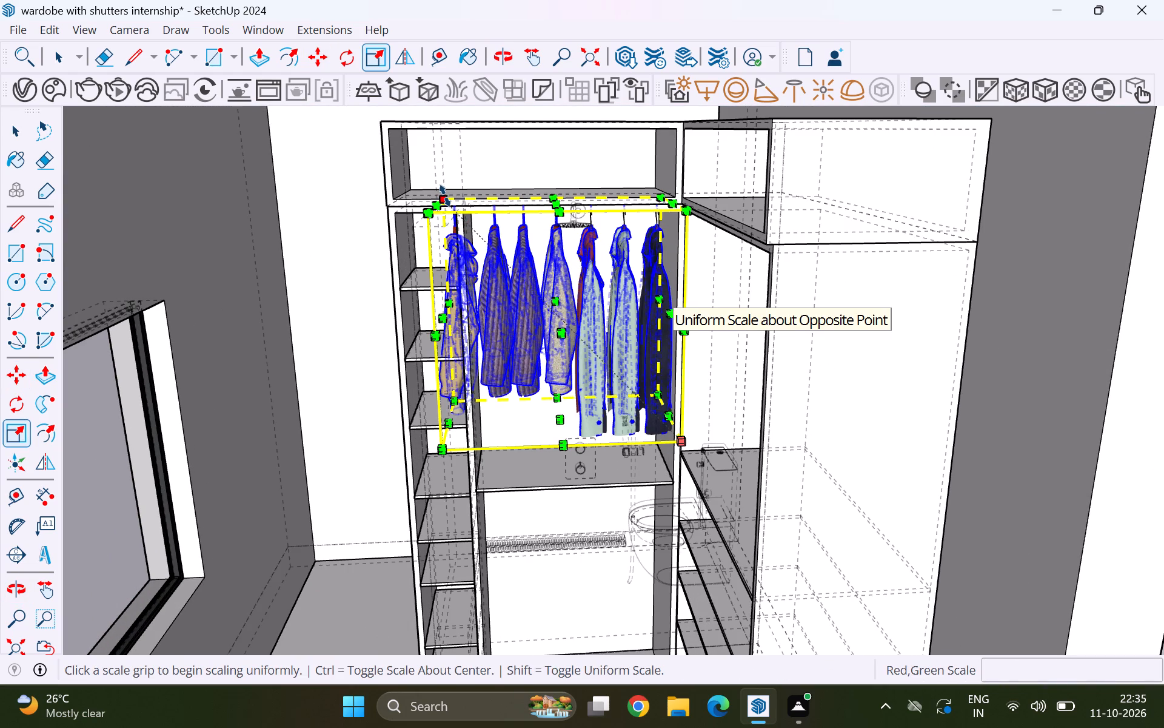
pyautogui.moveTo(445, 196); pyautogui.dragTo(492, 218)
pyautogui.press('space')
pyautogui.moveTo(560, 396); pyautogui.dragTo(547, 368, button='middle')
pyautogui.press('k')
pyautogui.middleClick(558, 374)
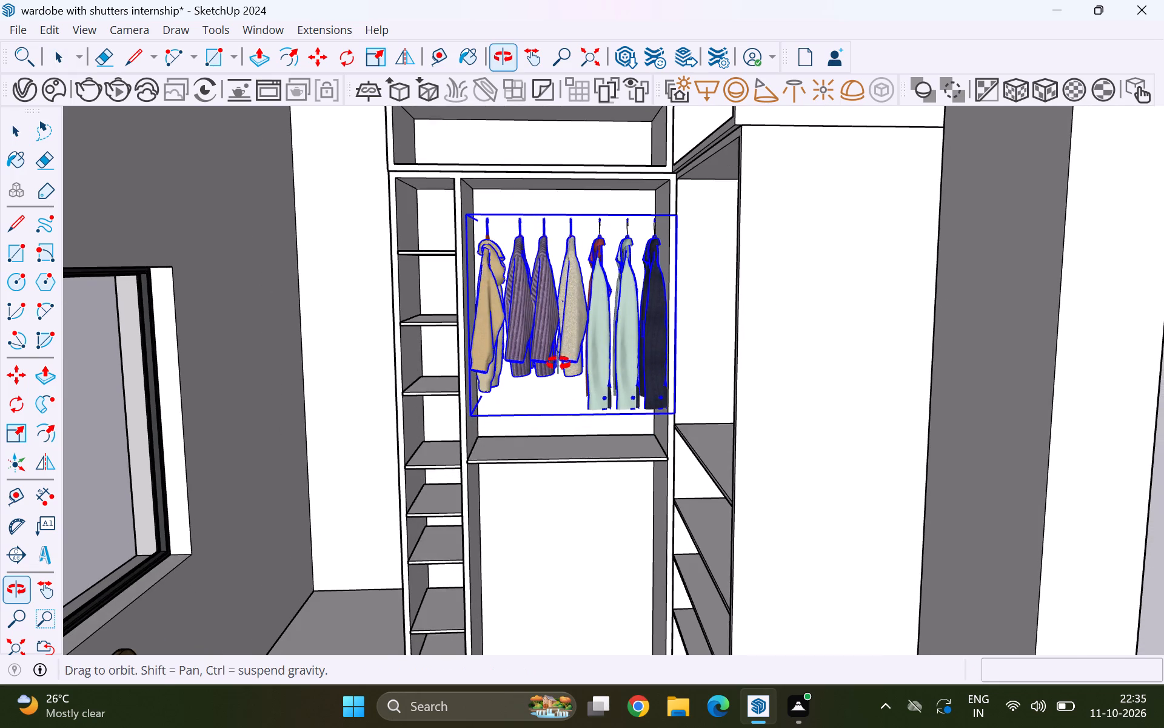
# Move the hanging clothes up about 5 inches so the hanger hooks meet the top of the compartment.
pyautogui.scroll(8, 582, 238)
pyautogui.press('m')
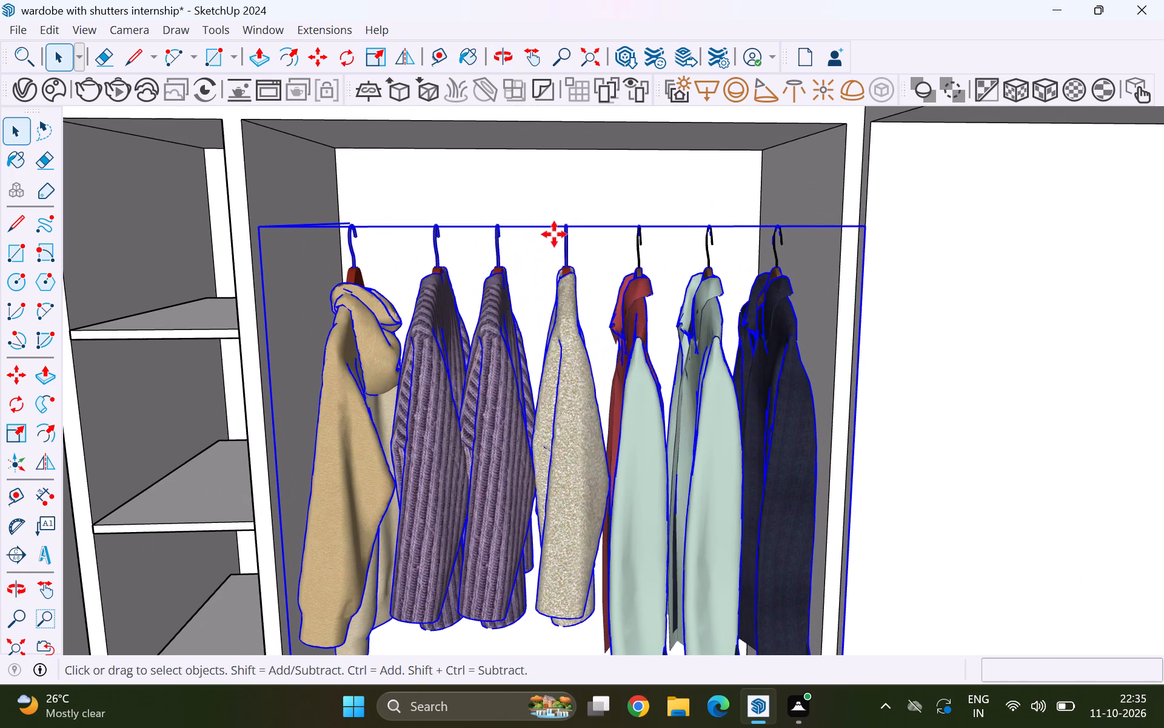
pyautogui.click(566, 224)
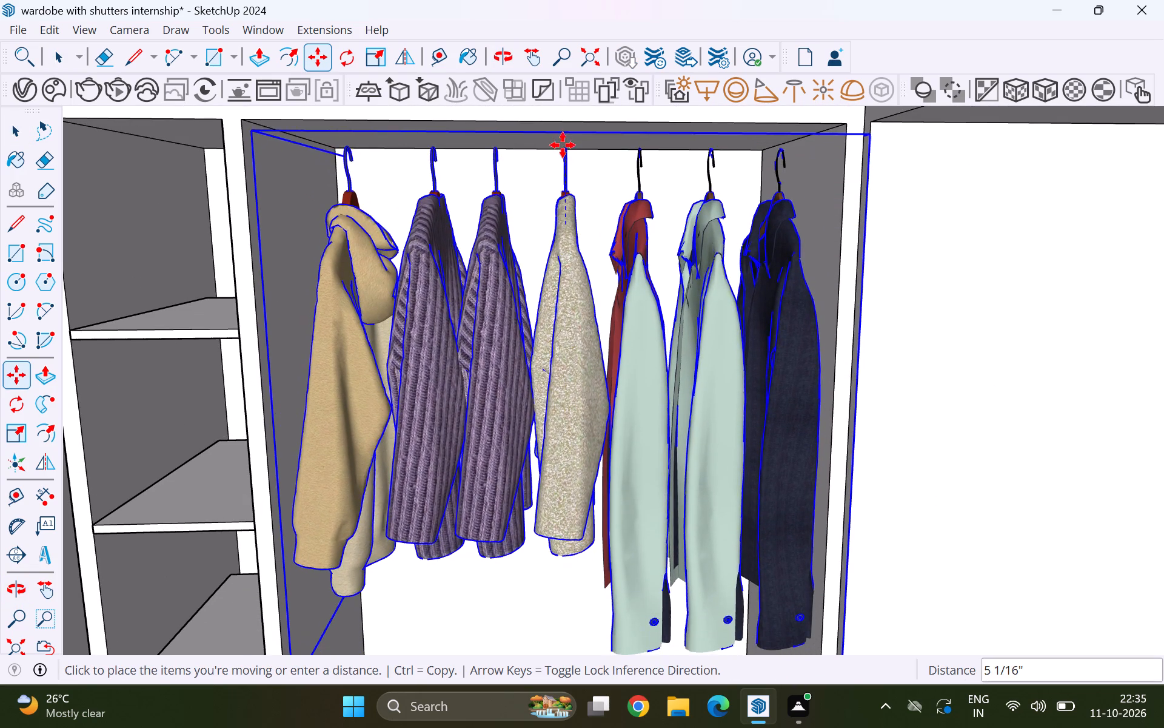
pyautogui.click(563, 140)
pyautogui.press('space')
pyautogui.scroll(-10, 577, 280)
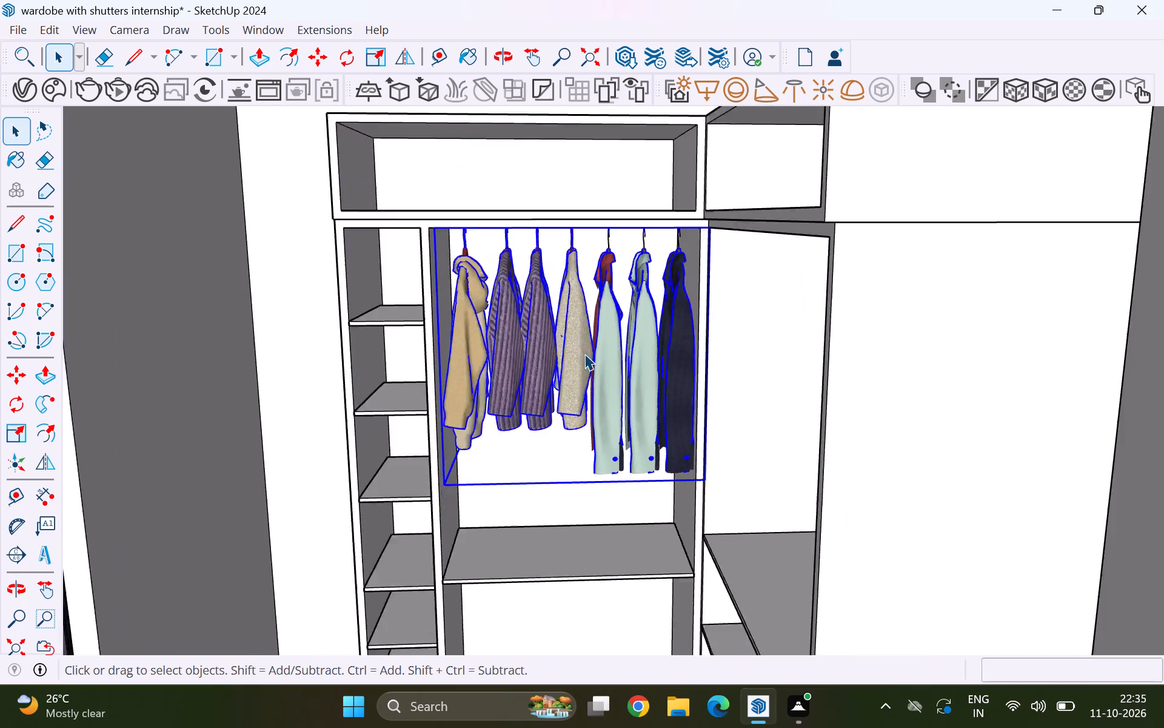
pyautogui.scroll(-11, 584, 354)
pyautogui.click(798, 305)
# Stretch the hanging clothes downward along the blue axis by a factor of about 1.24, keeping their top fixed.
pyautogui.moveTo(545, 388); pyautogui.dragTo(619, 399, button='middle')
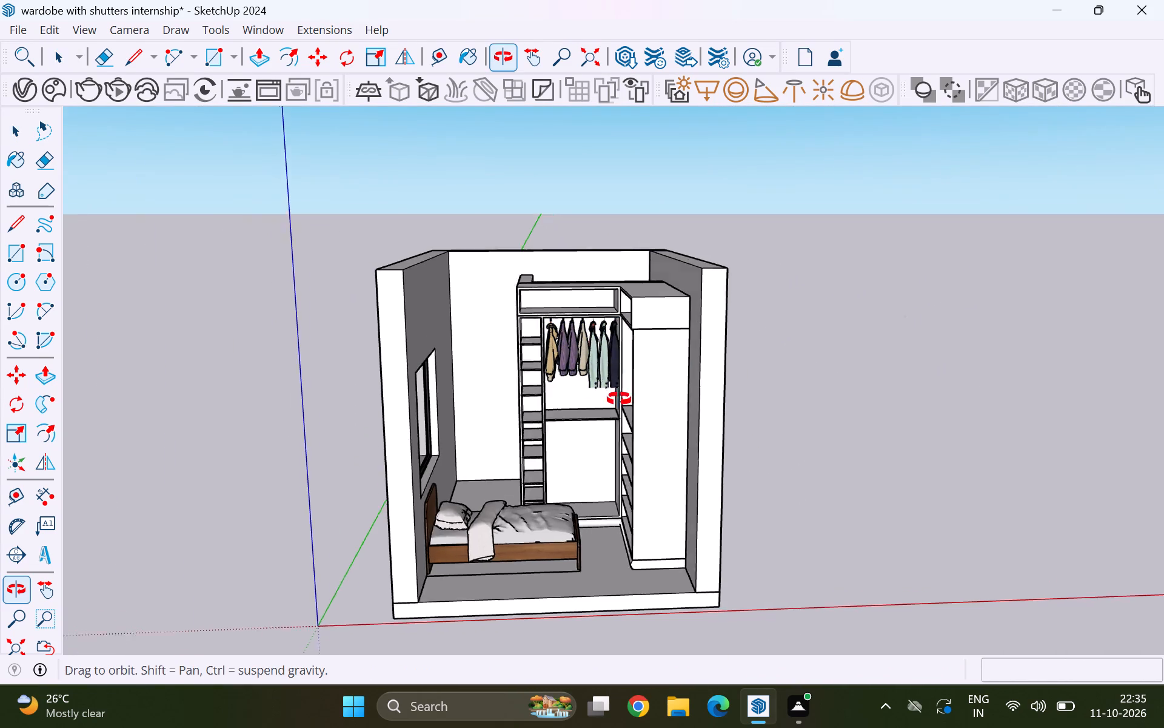
pyautogui.moveTo(619, 399); pyautogui.dragTo(587, 395, button='middle')
pyautogui.scroll(7, 589, 380)
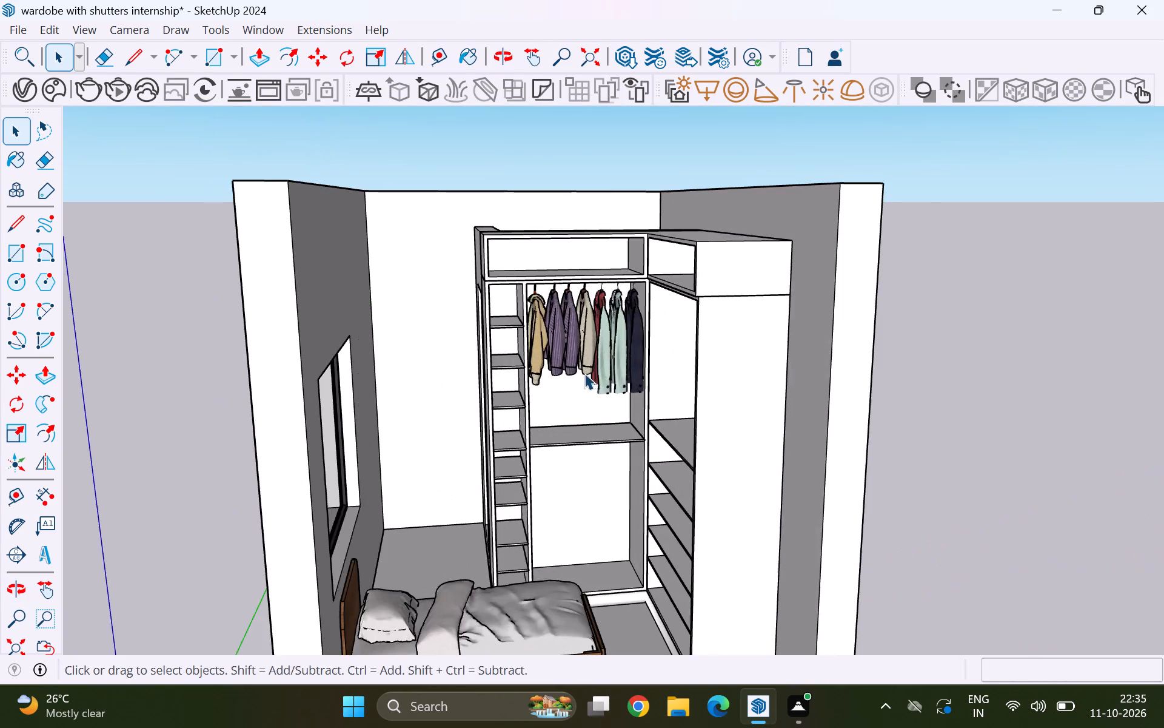
pyautogui.scroll(6, 584, 373)
pyautogui.click(556, 335)
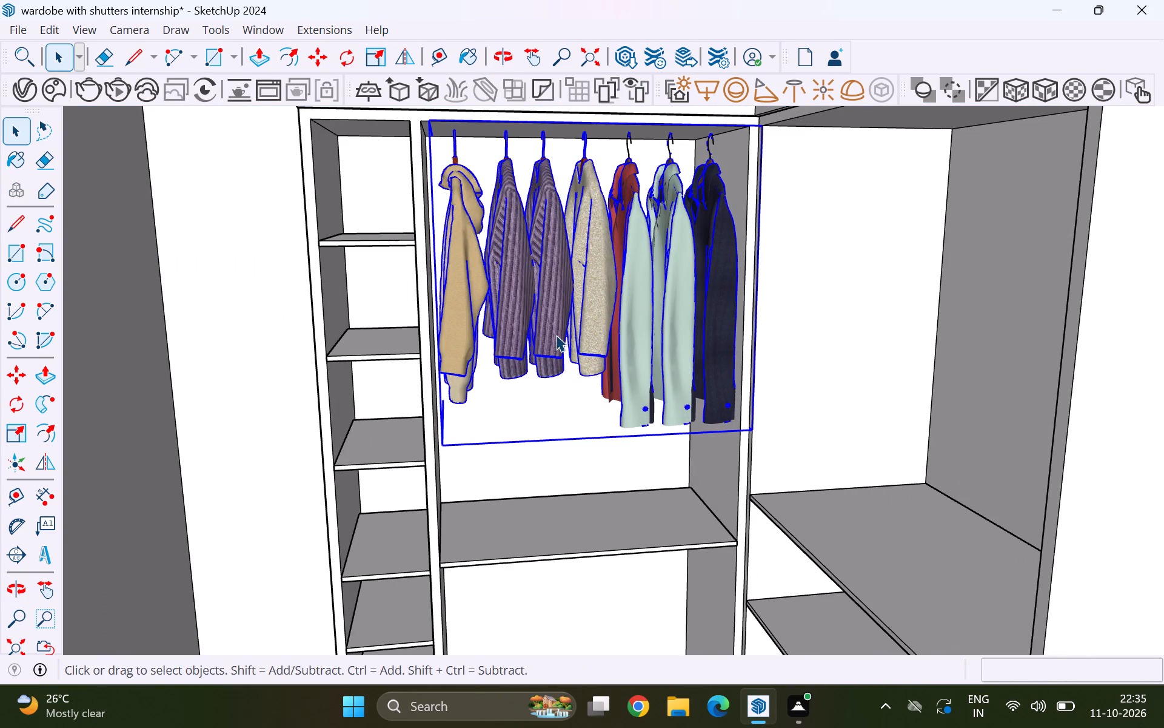
pyautogui.press('s')
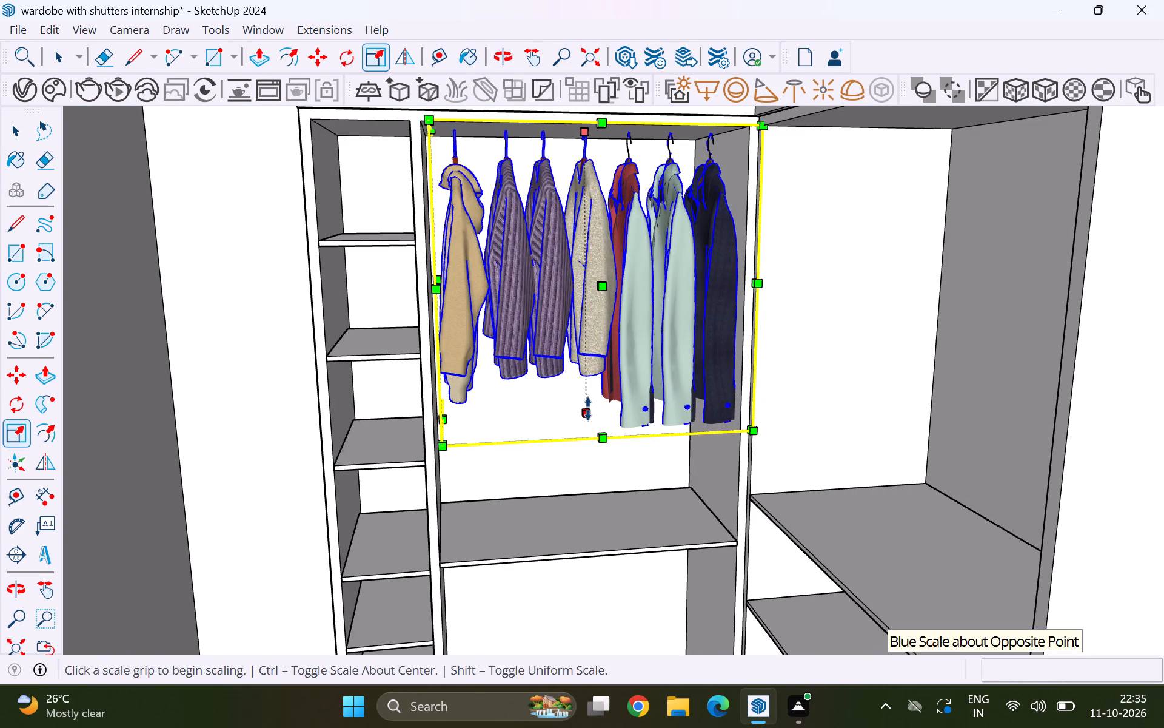
pyautogui.click(588, 409)
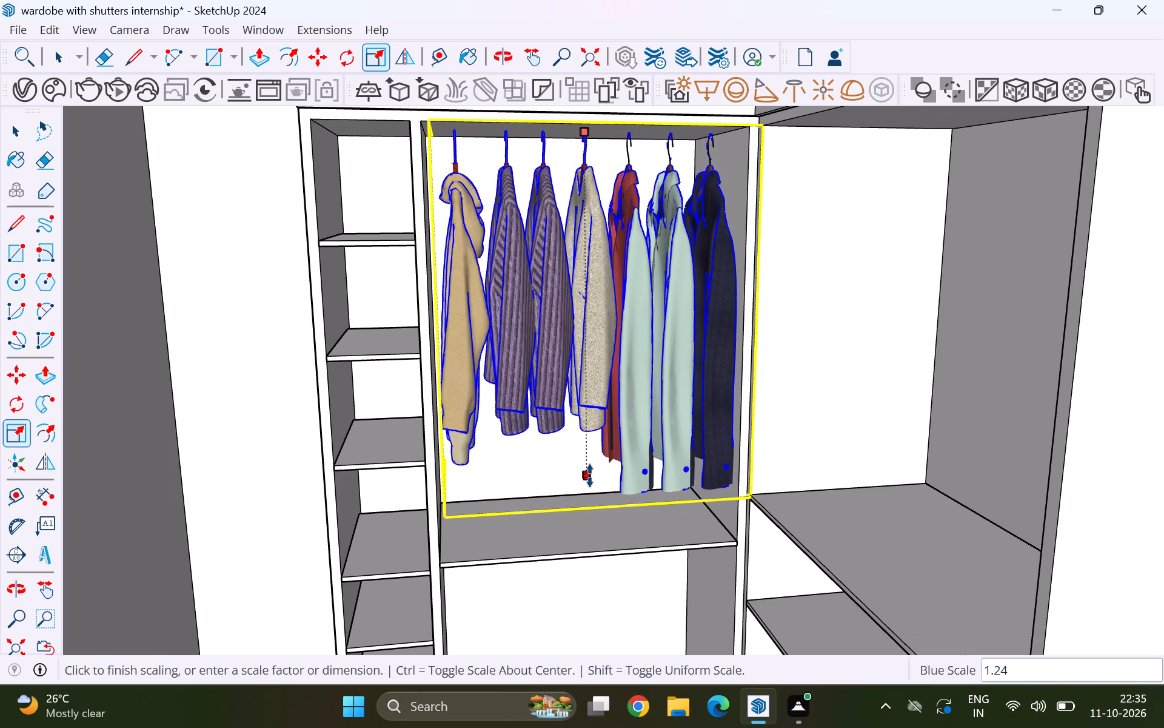
pyautogui.click(590, 476)
pyautogui.press('space')
# Move the hanging clothes down about 4 1/16 inches toward the compartment's shelf, then clear the selection.
pyautogui.scroll(-3, 592, 475)
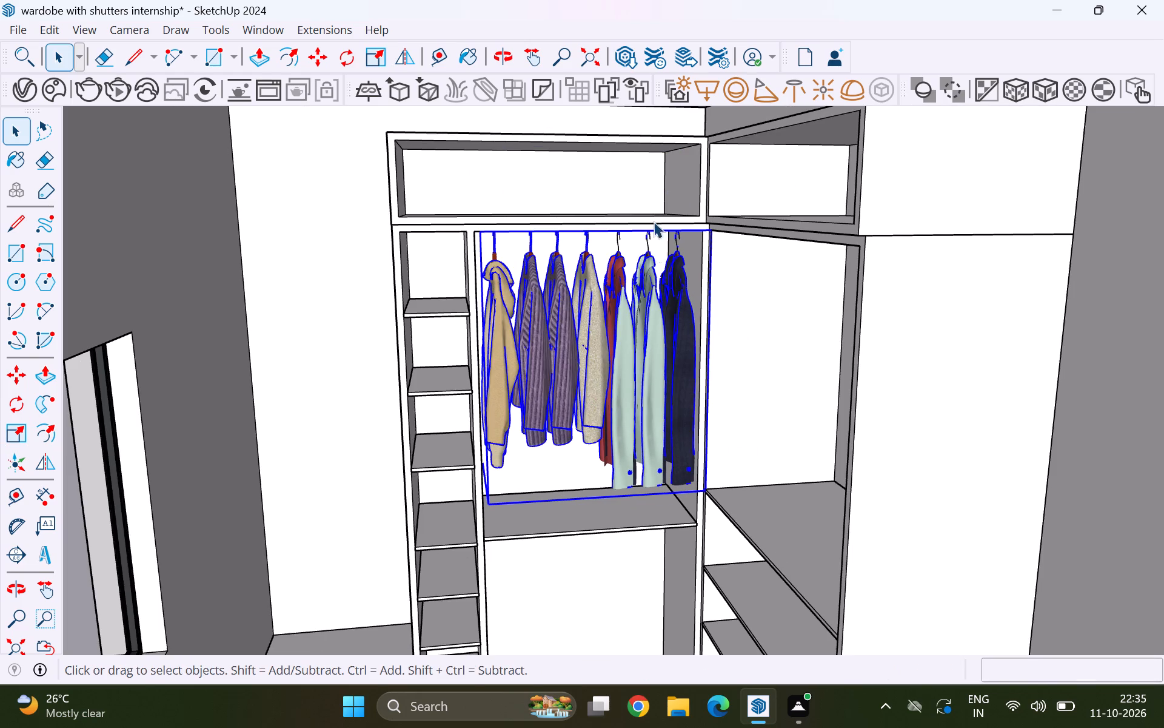
pyautogui.scroll(3, 652, 217)
pyautogui.moveTo(646, 331); pyautogui.dragTo(620, 281, button='middle')
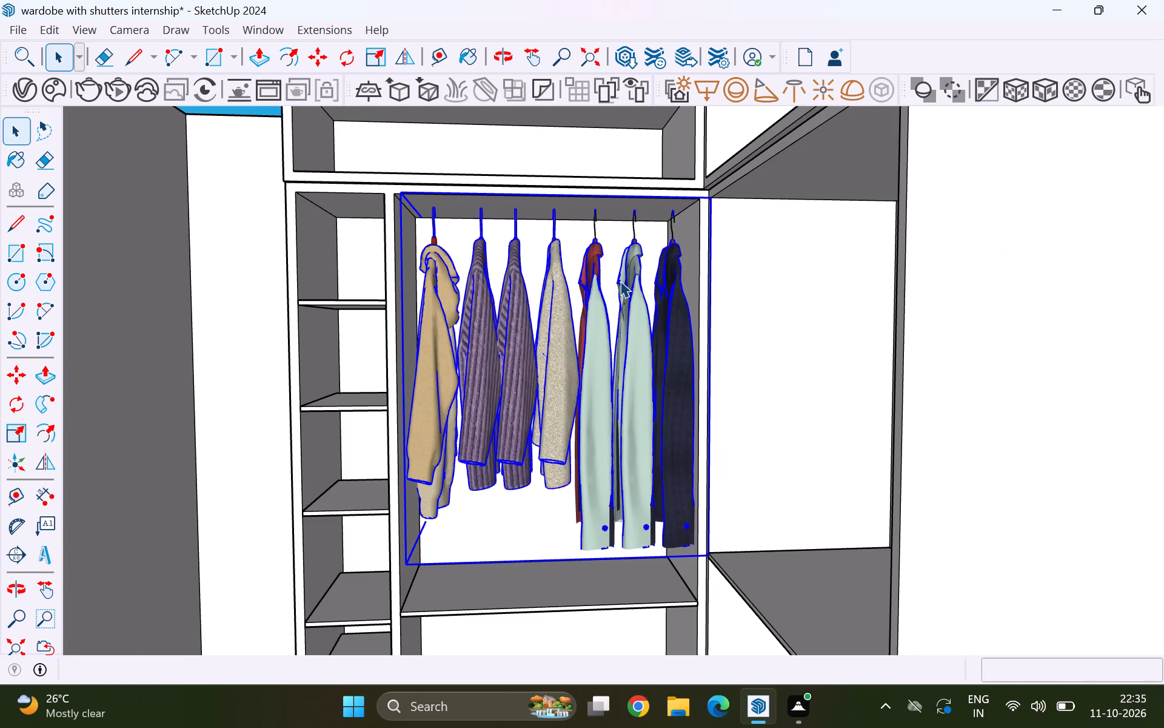
pyautogui.press('m')
pyautogui.click(710, 560)
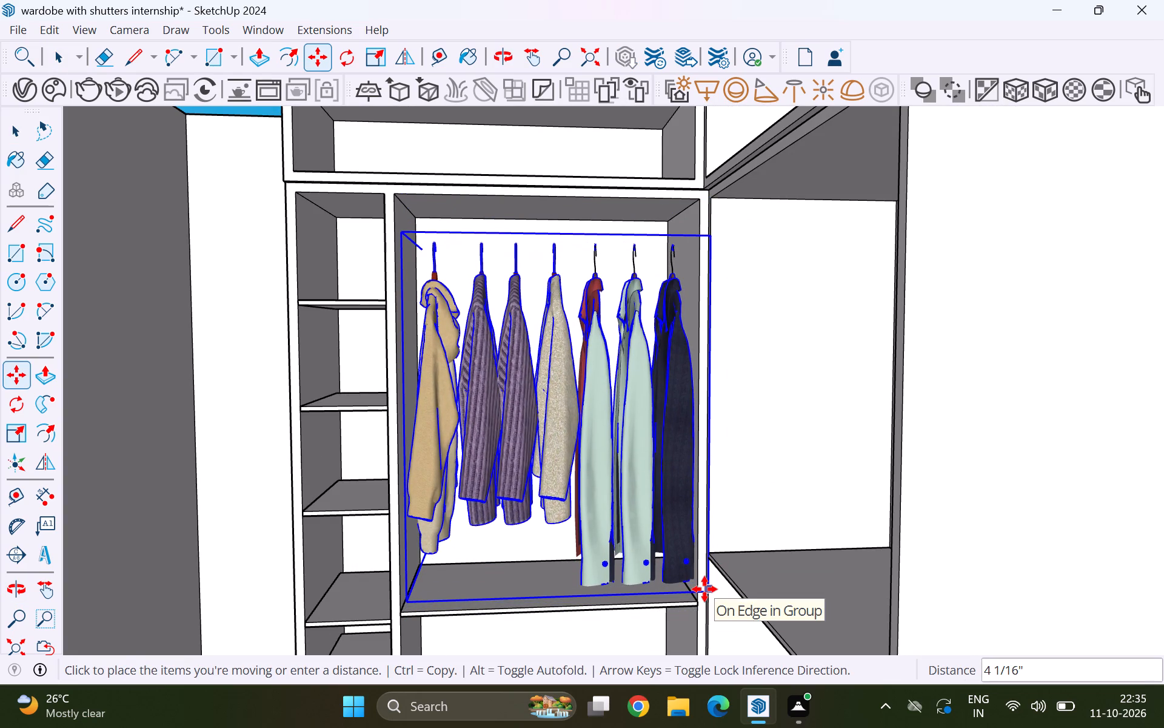
pyautogui.click(704, 589)
pyautogui.press('space')
pyautogui.scroll(-11, 541, 503)
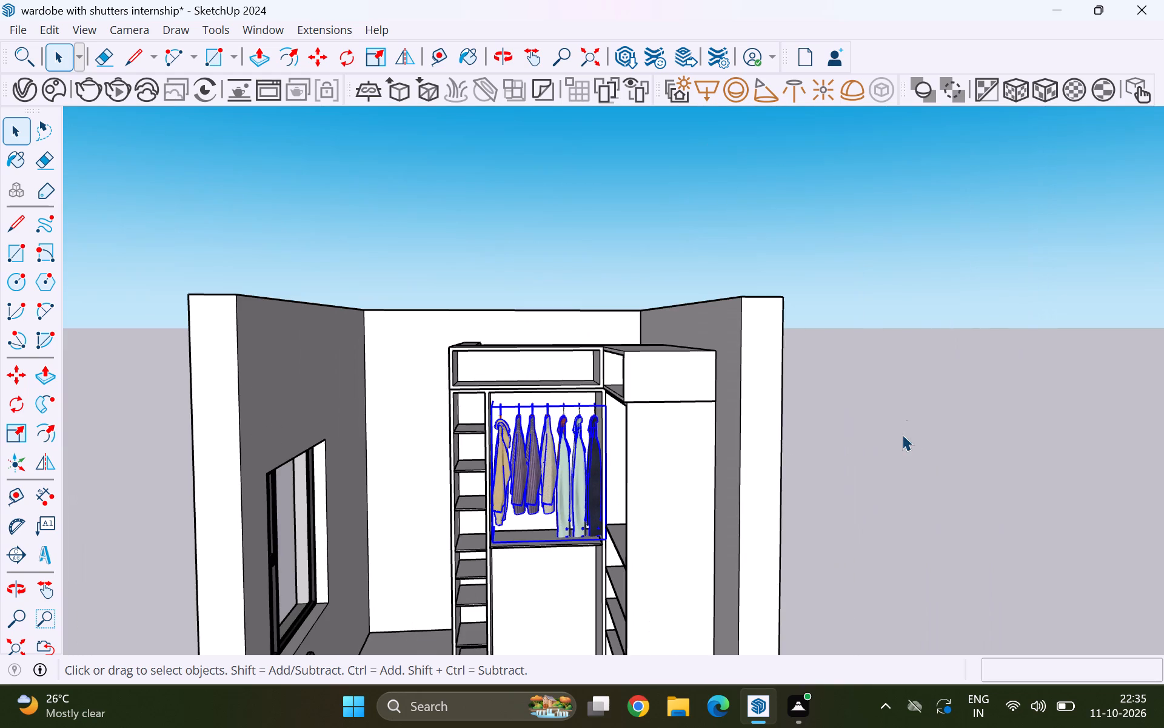
pyautogui.click(911, 431)
# Save the wardrobe model.
pyautogui.scroll(9, 523, 435)
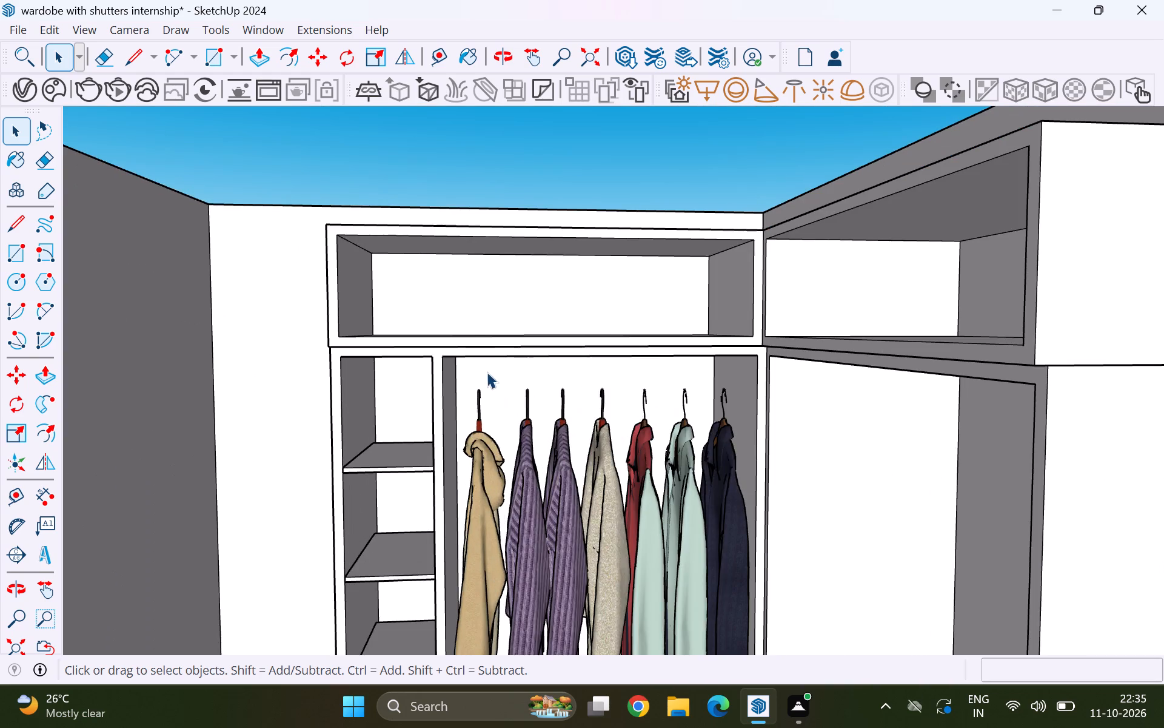
pyautogui.scroll(-14, 500, 351)
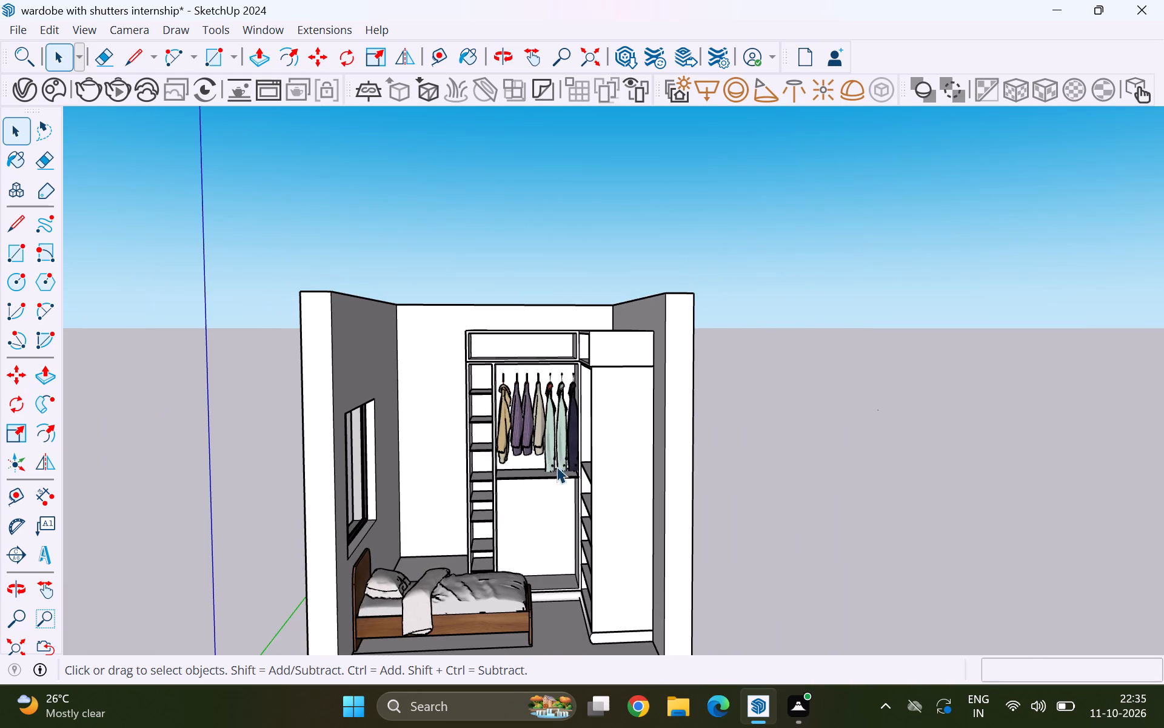
pyautogui.scroll(-3, 557, 474)
pyautogui.hotkey('ctrl', 's')
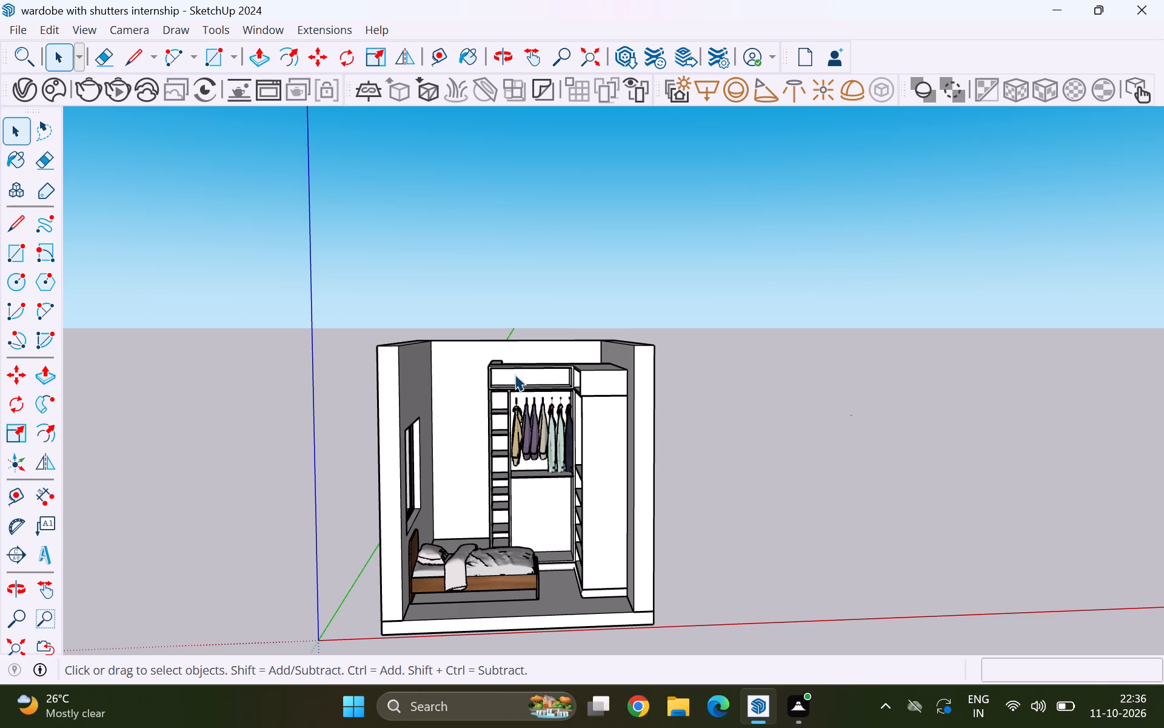
pyautogui.hotkey('ctrl', 's')
# Make the "roof" tag visible in the model.
pyautogui.scroll(-3, 529, 331)
pyautogui.moveTo(543, 392); pyautogui.dragTo(524, 476, button='middle')
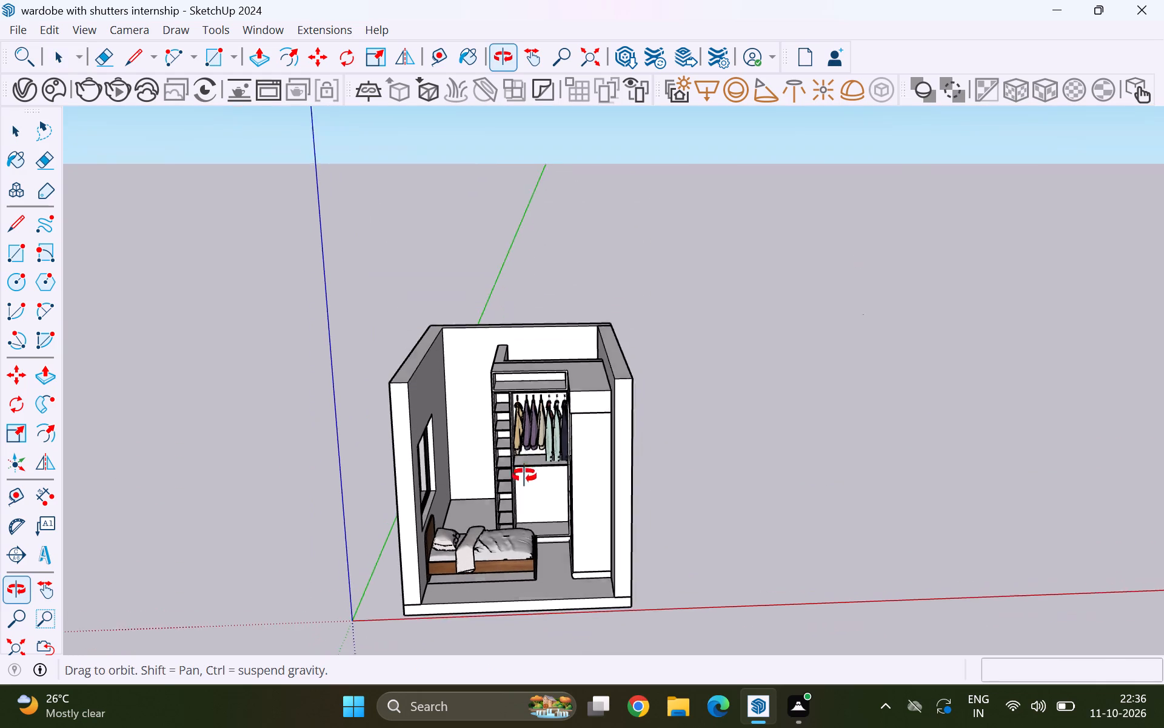
pyautogui.moveTo(524, 476); pyautogui.dragTo(520, 492, button='middle')
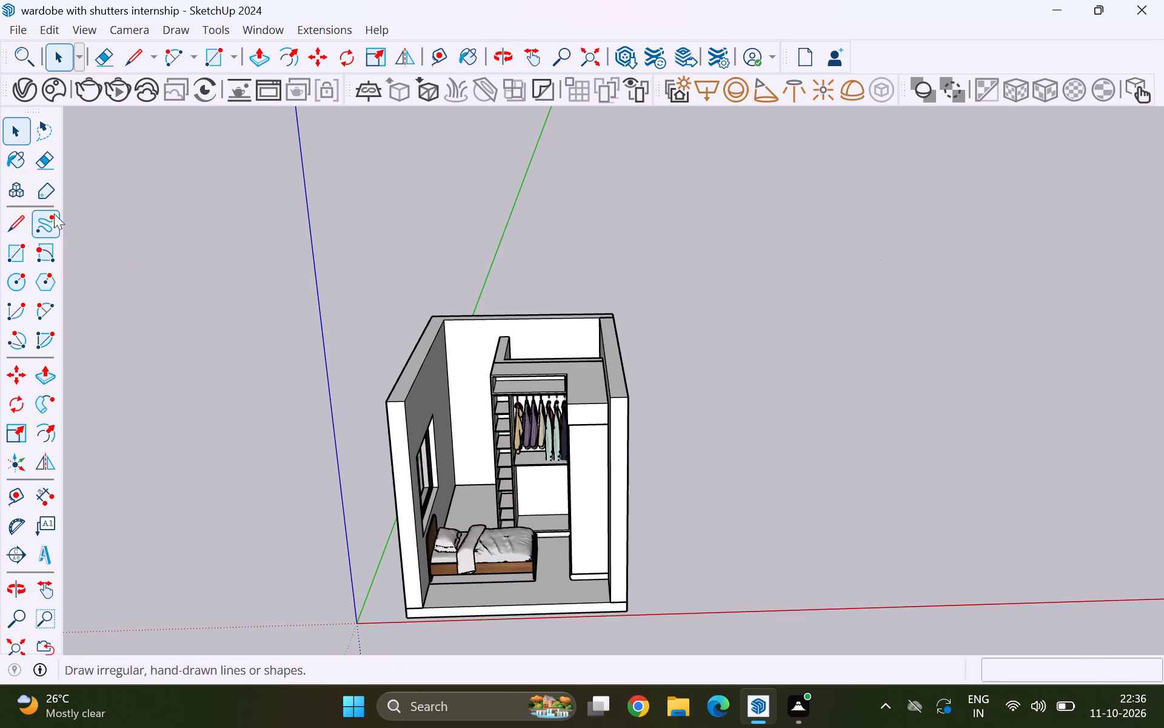
pyautogui.click(49, 188)
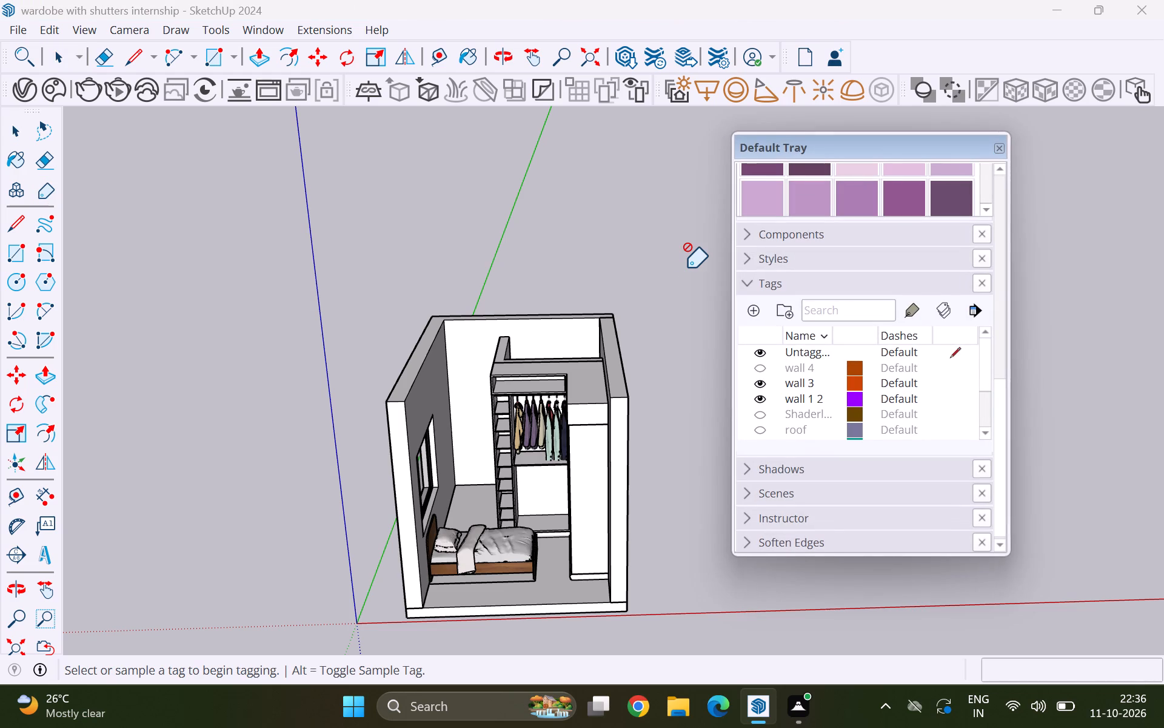
pyautogui.press('space')
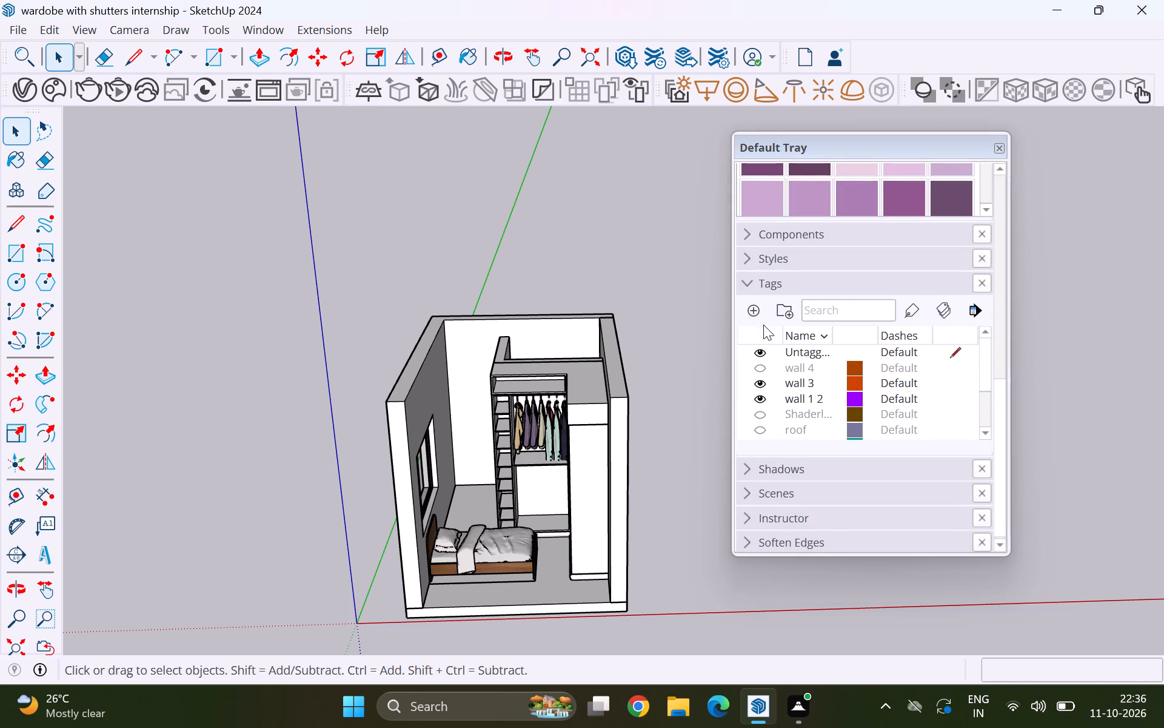
pyautogui.click(761, 436)
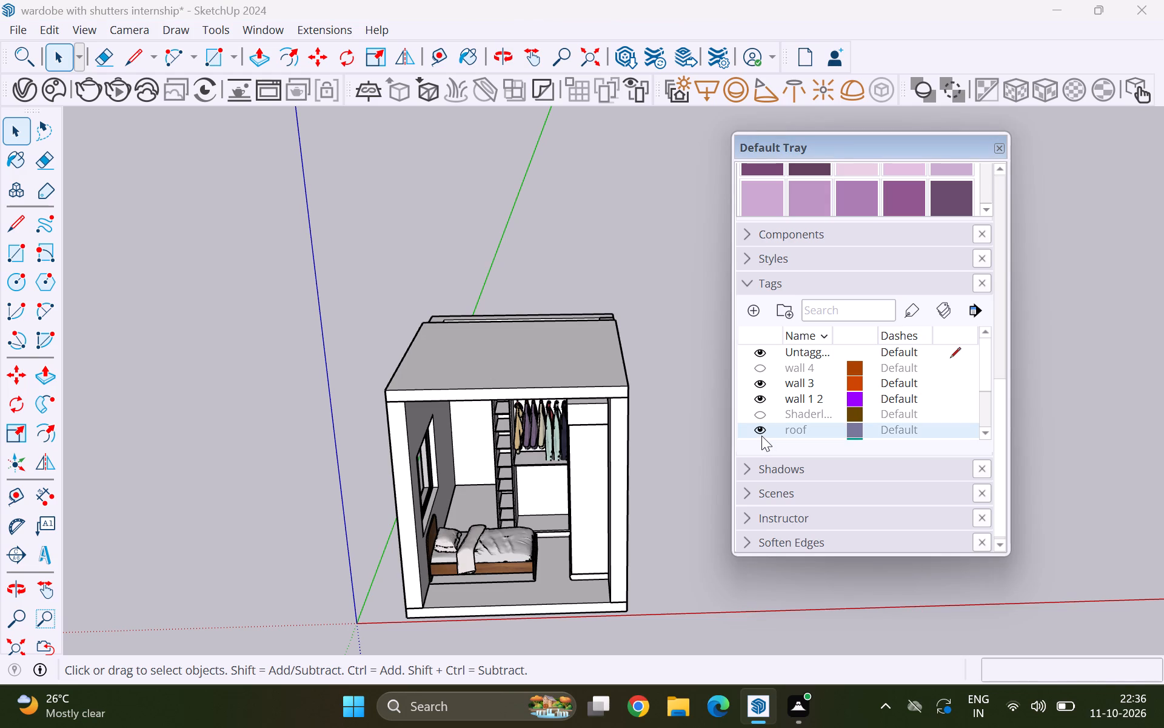
# Push/Pull the roof slab's rear edge face outward over the uncovered gap to the outer wall corner, then exit the group.
pyautogui.moveTo(615, 285); pyautogui.dragTo(266, 419, button='middle')
pyautogui.scroll(4, 567, 329)
pyautogui.moveTo(400, 457); pyautogui.dragTo(496, 318, button='middle')
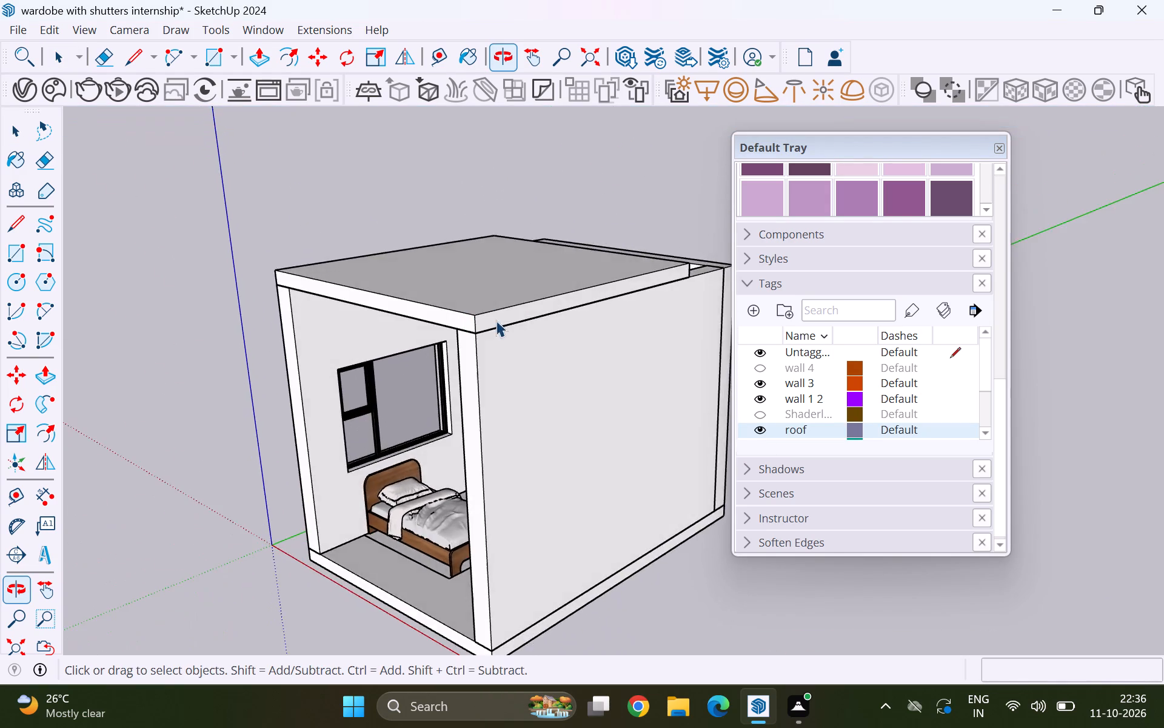
pyautogui.scroll(15, 480, 331)
pyautogui.moveTo(486, 343); pyautogui.dragTo(328, 262, button='middle')
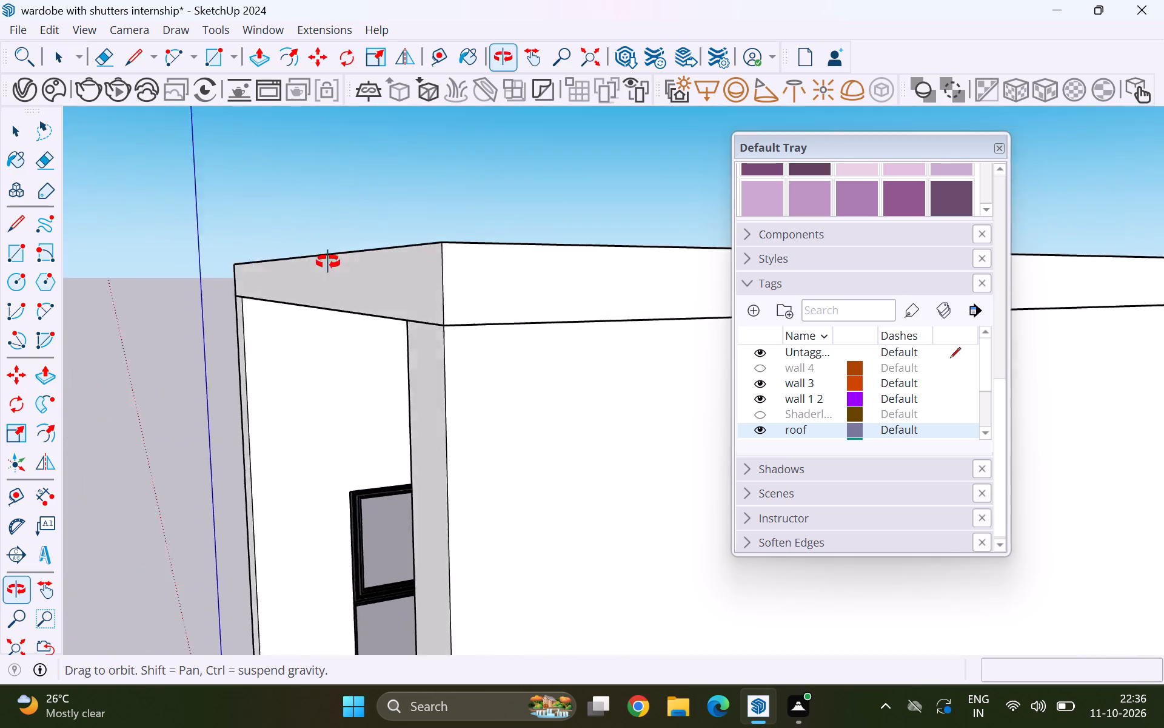
pyautogui.moveTo(328, 262); pyautogui.dragTo(151, 289, button='middle')
pyautogui.scroll(-20, 213, 330)
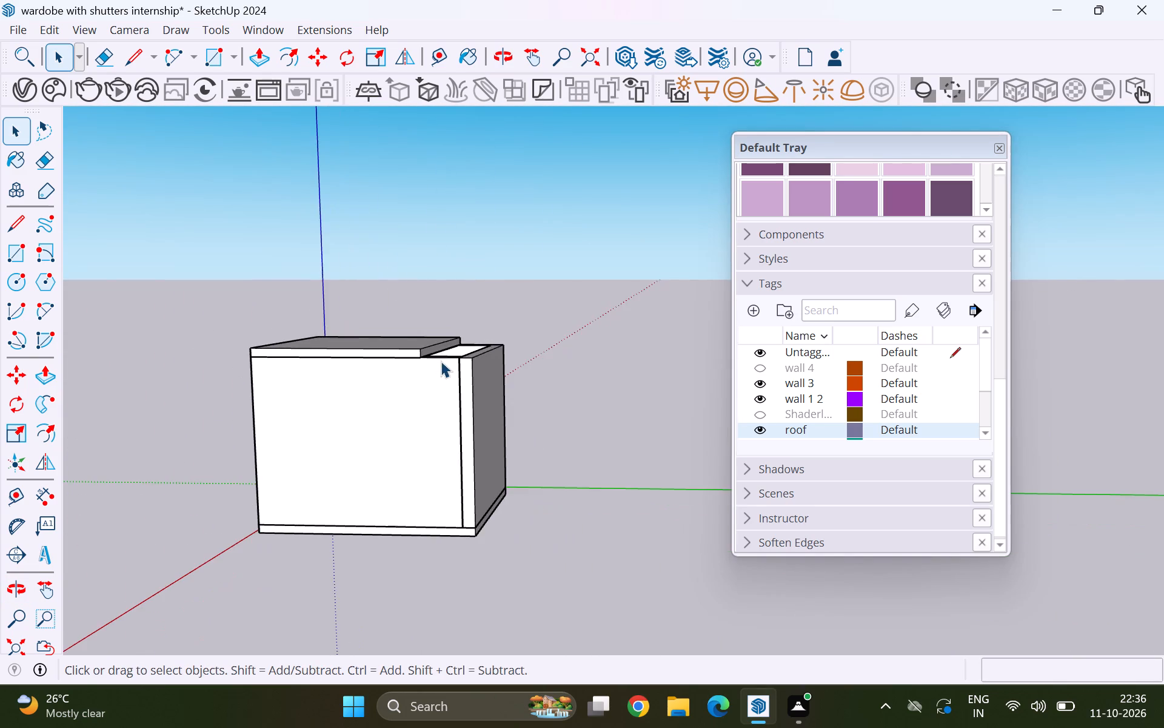
pyautogui.moveTo(441, 361); pyautogui.dragTo(218, 447, button='middle')
pyautogui.scroll(17, 454, 326)
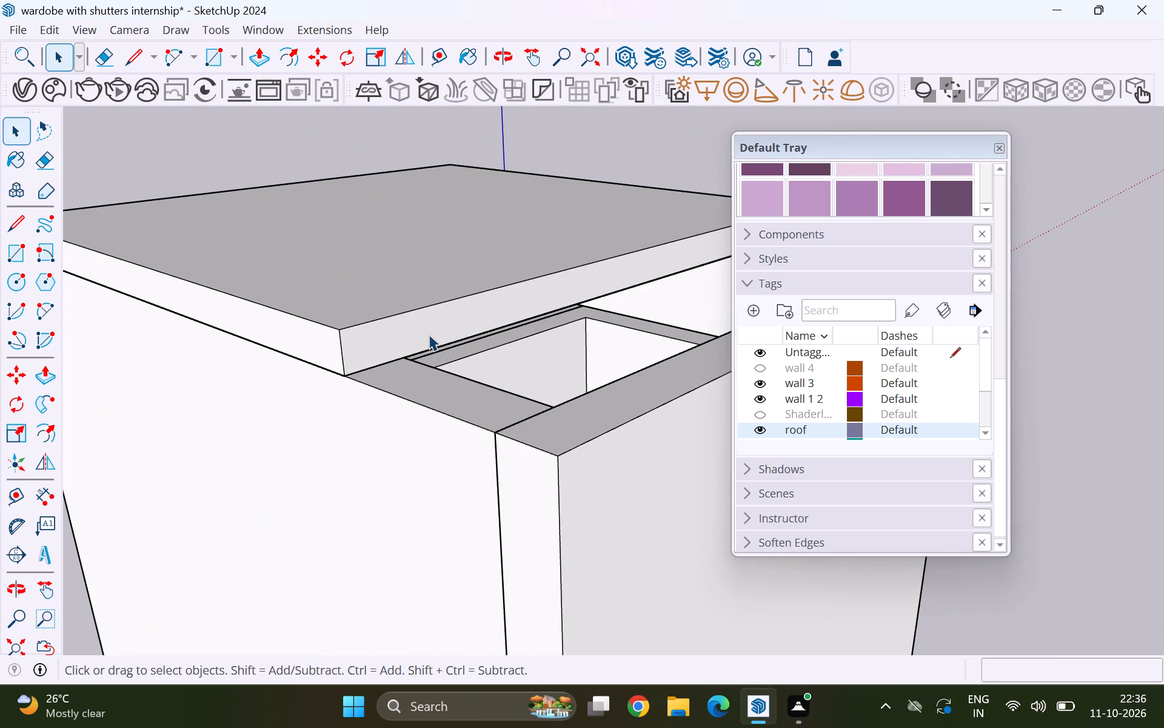
pyautogui.doubleClick(429, 334)
pyautogui.click(429, 334)
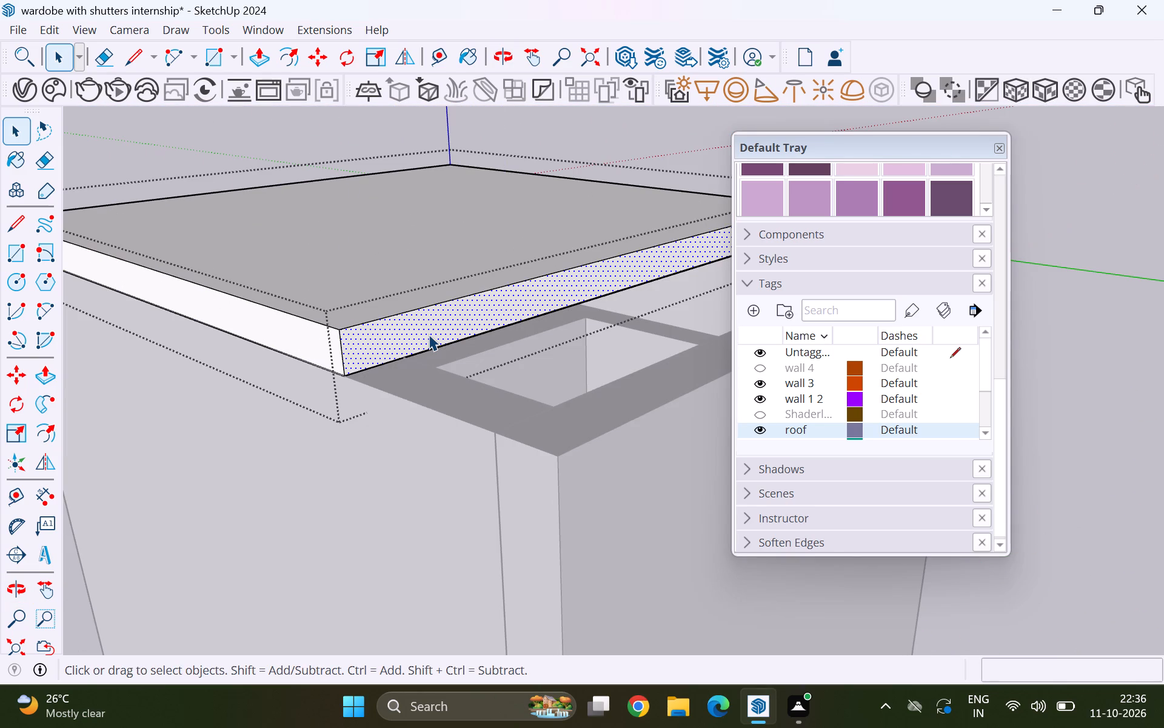
pyautogui.press('p')
pyautogui.click(397, 324)
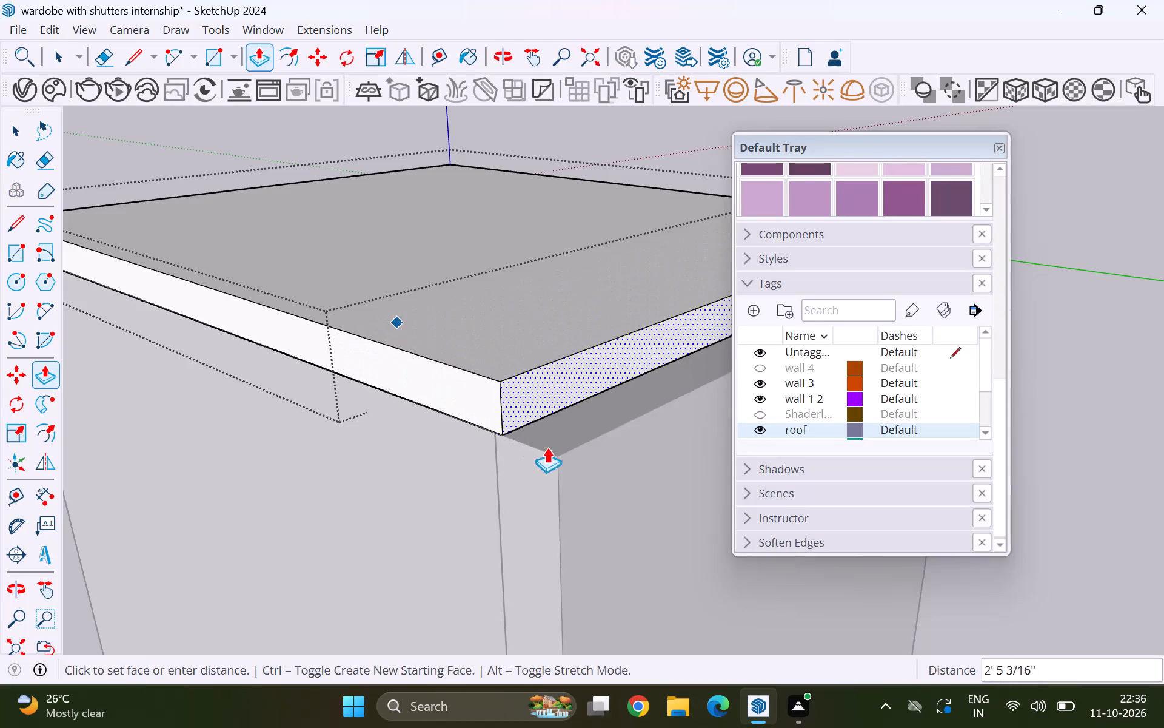
pyautogui.click(564, 457)
pyautogui.press('space')
pyautogui.scroll(-12, 524, 424)
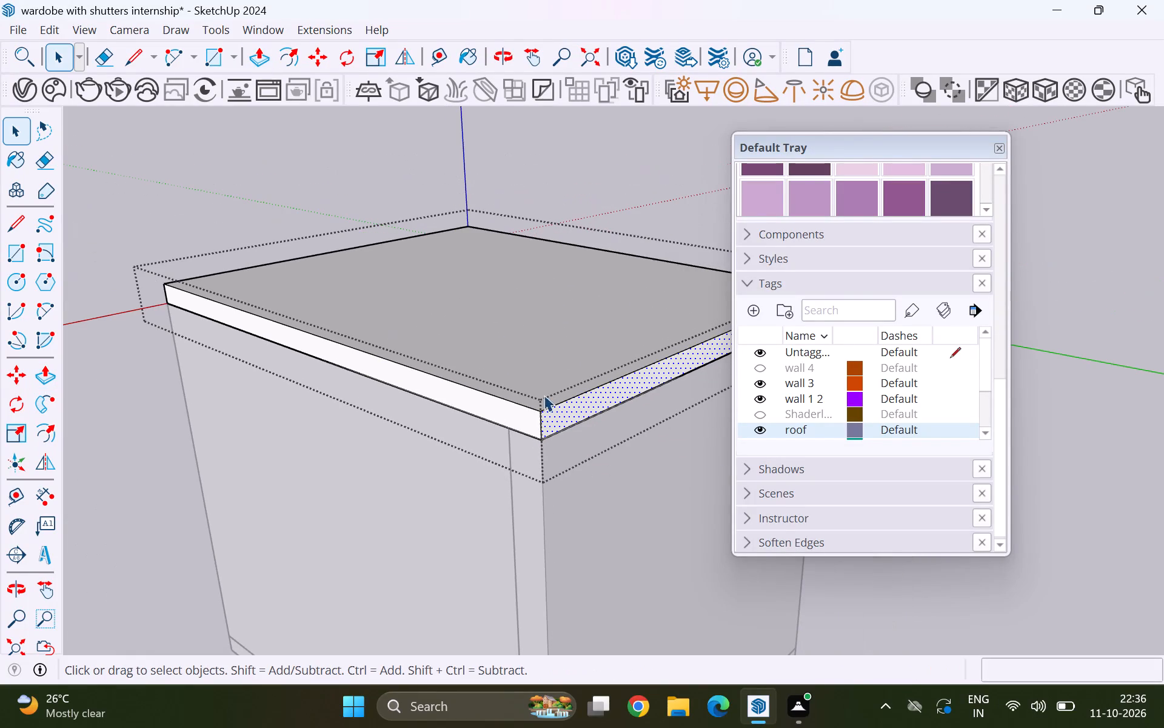
pyautogui.click(597, 179)
pyautogui.scroll(-6, 386, 303)
pyautogui.click(530, 182)
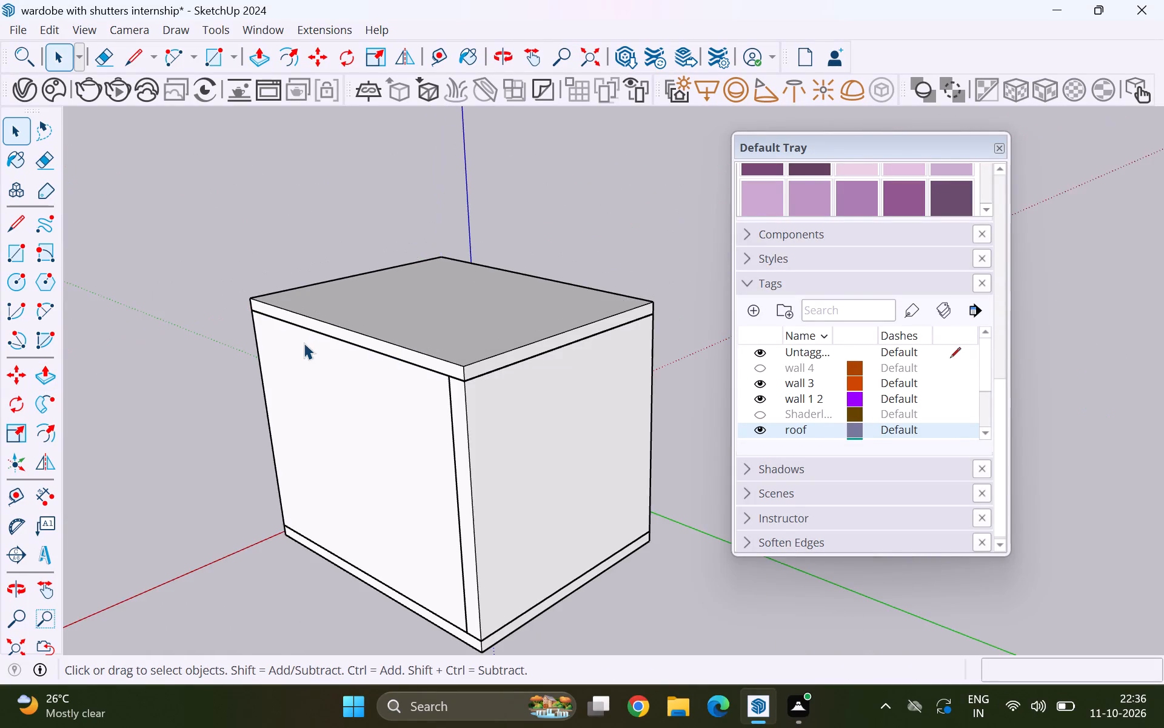
# Save the wardrobe model with the extended roof.
pyautogui.moveTo(304, 343); pyautogui.dragTo(768, 355, button='middle')
pyautogui.scroll(-8, 344, 194)
pyautogui.moveTo(348, 342); pyautogui.dragTo(595, 320, button='middle')
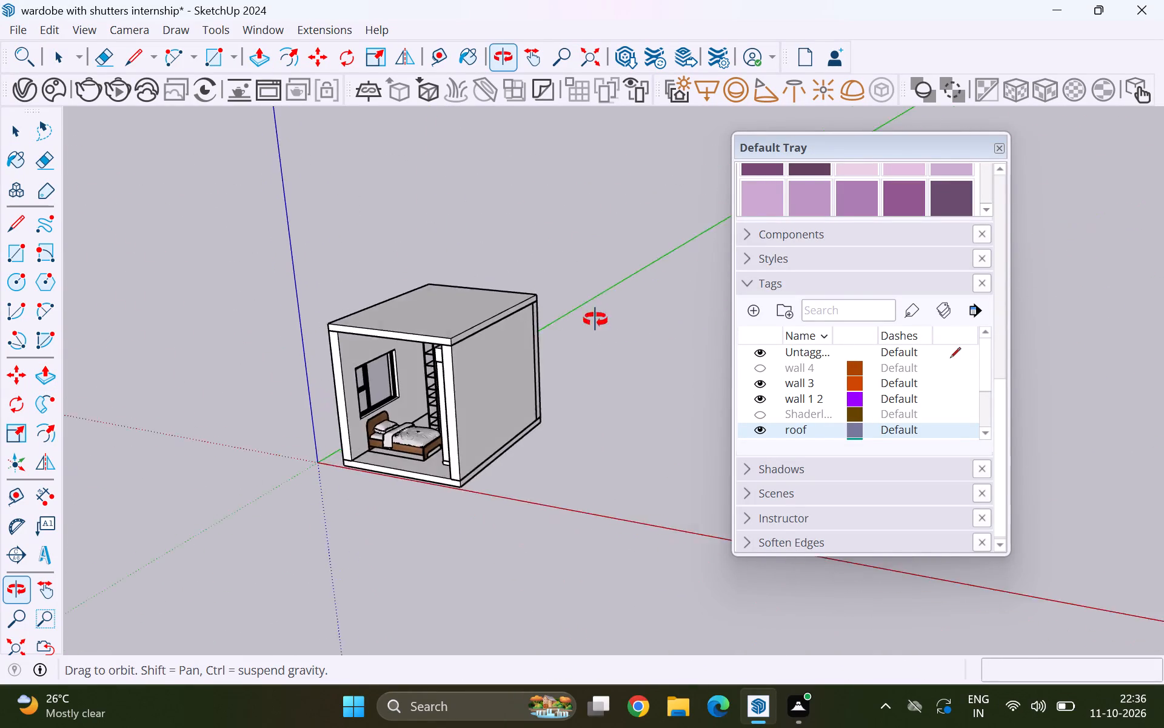
pyautogui.moveTo(595, 320); pyautogui.dragTo(673, 289, button='middle')
pyautogui.scroll(3, 466, 408)
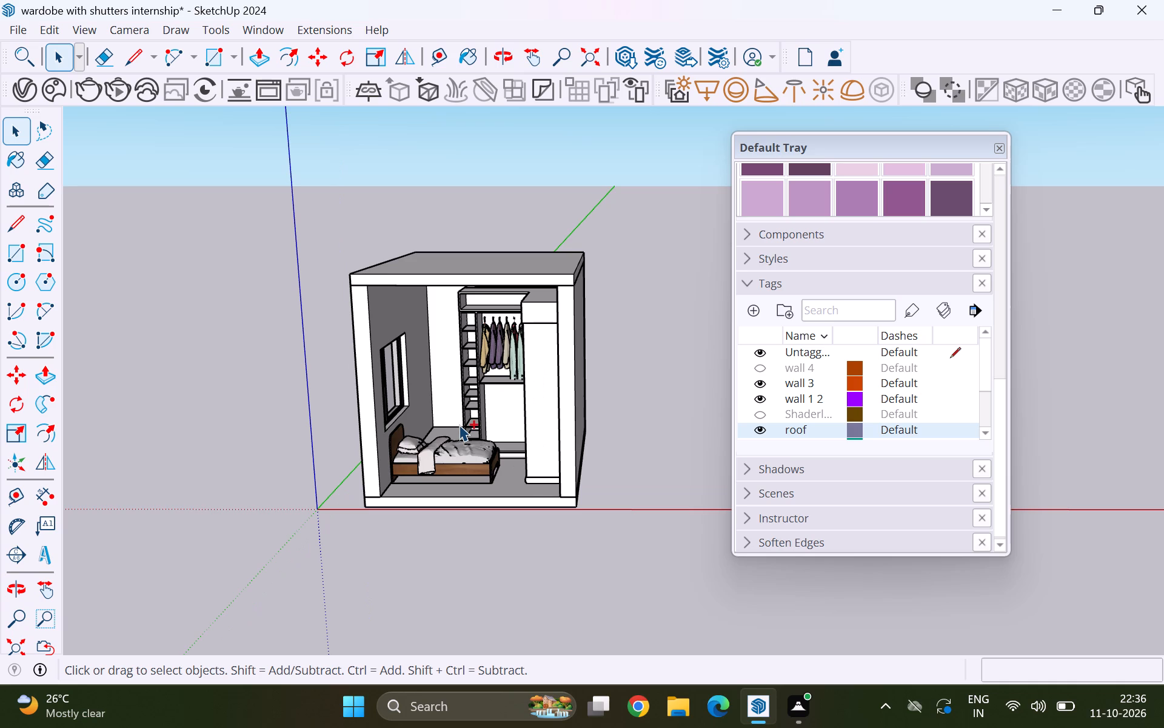
pyautogui.hotkey('ctrl', 's')
# Close the Default Tray and frame the room's open front with the bed and open wardrobe filling the view.
pyautogui.click(1000, 144)
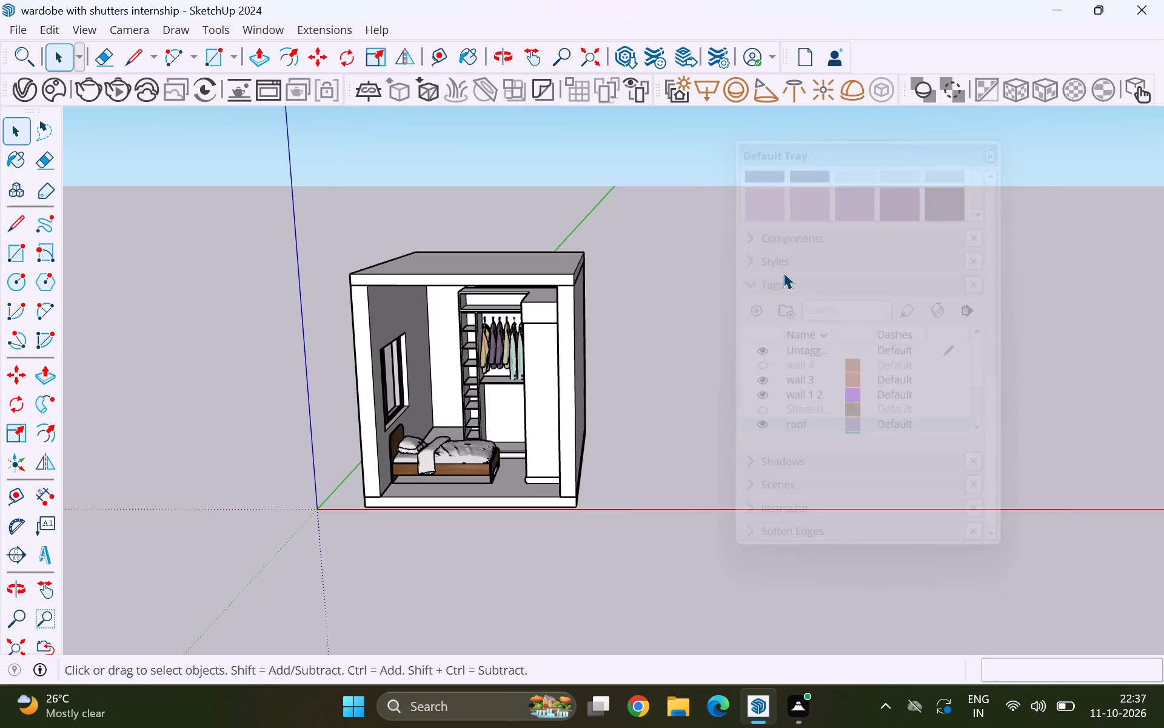
pyautogui.scroll(-2, 739, 309)
pyautogui.moveTo(510, 444); pyautogui.dragTo(533, 380, button='middle')
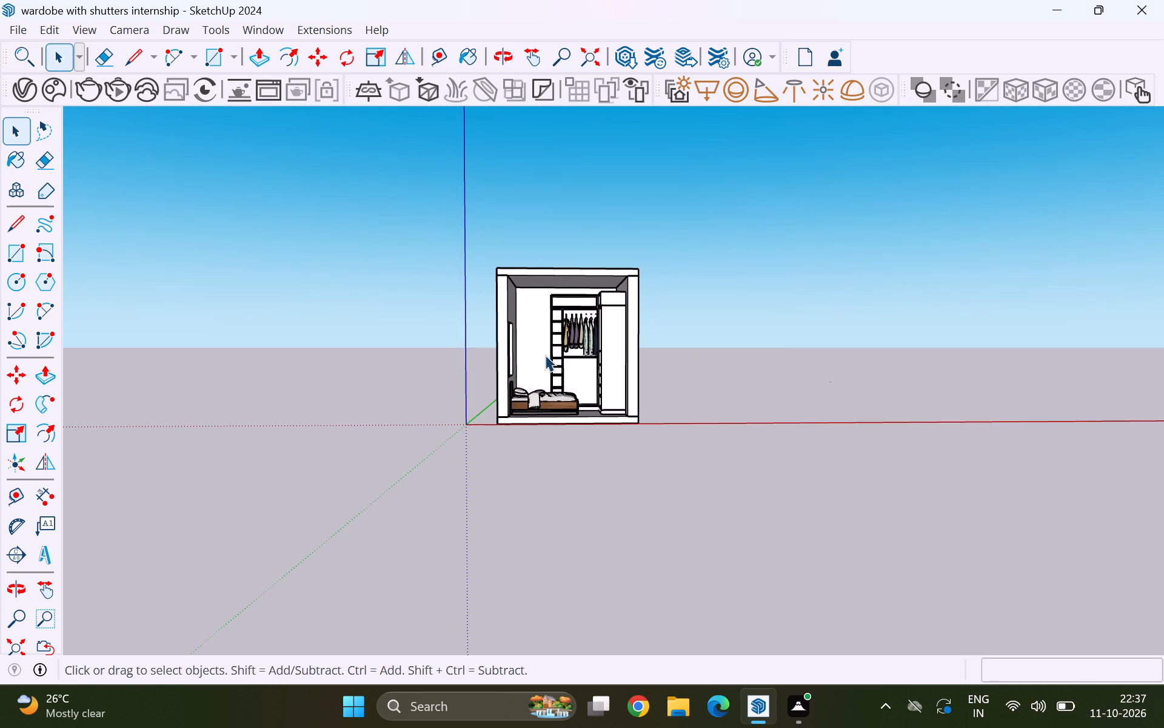
pyautogui.scroll(4, 545, 355)
pyautogui.scroll(8, 570, 281)
pyautogui.moveTo(541, 303); pyautogui.dragTo(534, 319, button='middle')
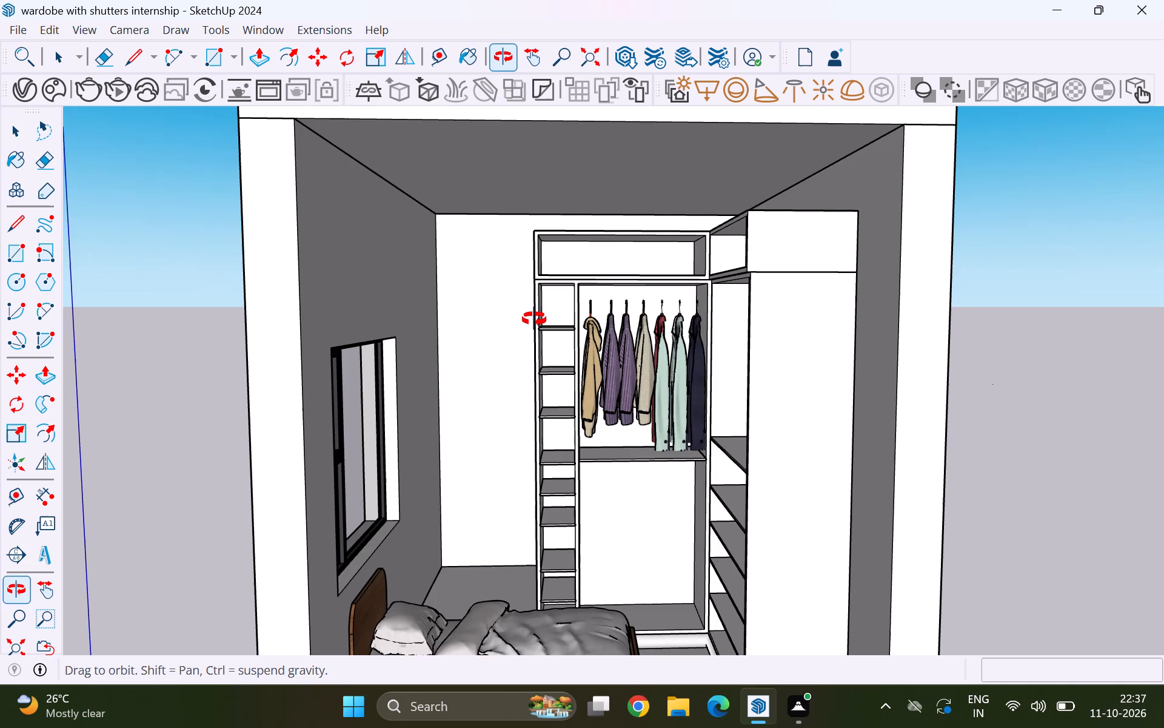
pyautogui.moveTo(534, 319); pyautogui.dragTo(535, 324, button='middle')
pyautogui.scroll(-3, 542, 316)
pyautogui.moveTo(508, 431); pyautogui.dragTo(534, 446, button='middle')
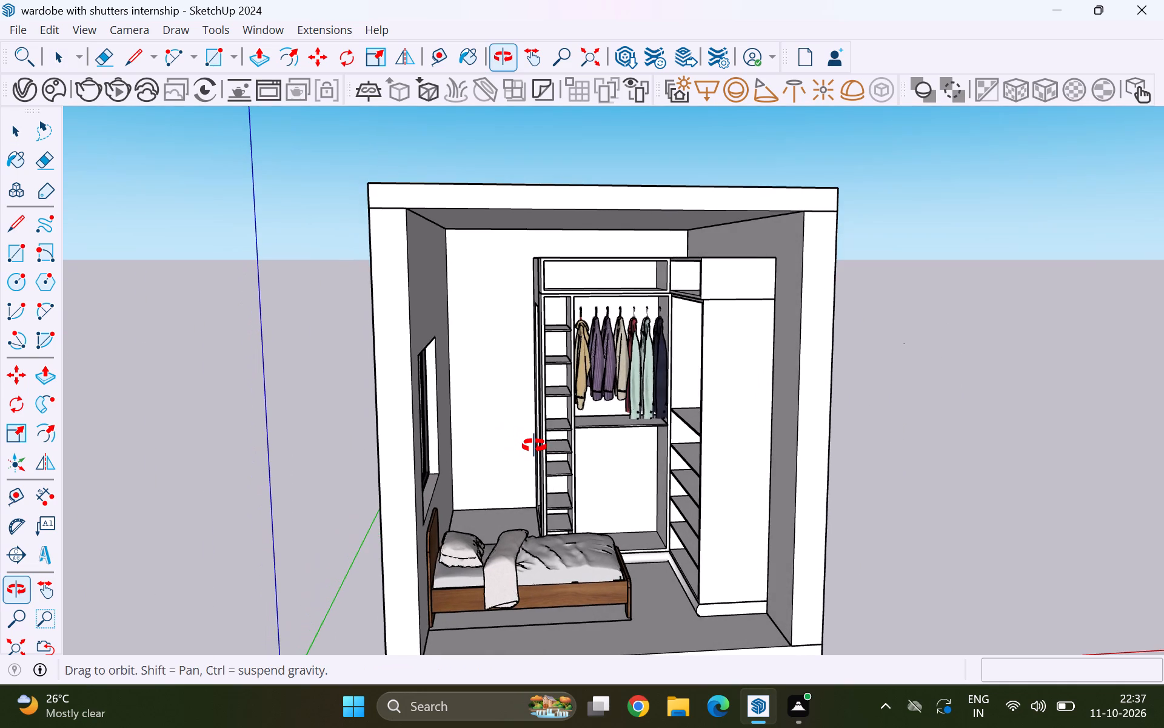
pyautogui.moveTo(534, 446); pyautogui.dragTo(522, 443, button='middle')
pyautogui.scroll(-1, 519, 433)
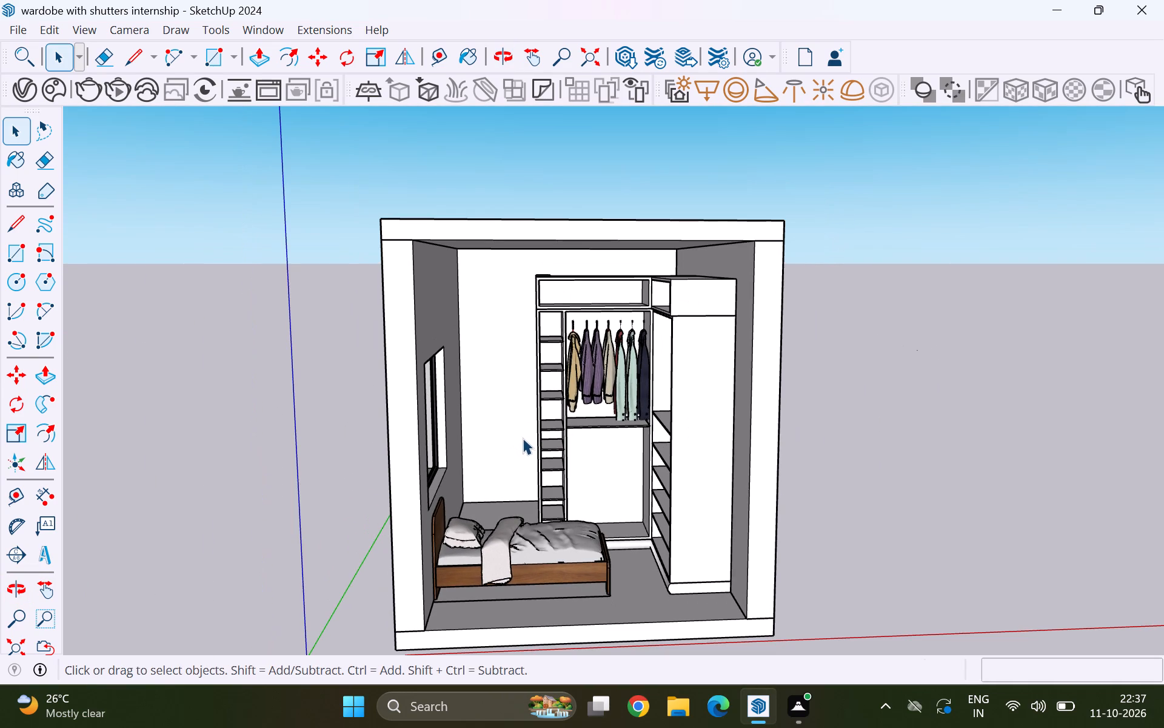
pyautogui.scroll(1, 524, 440)
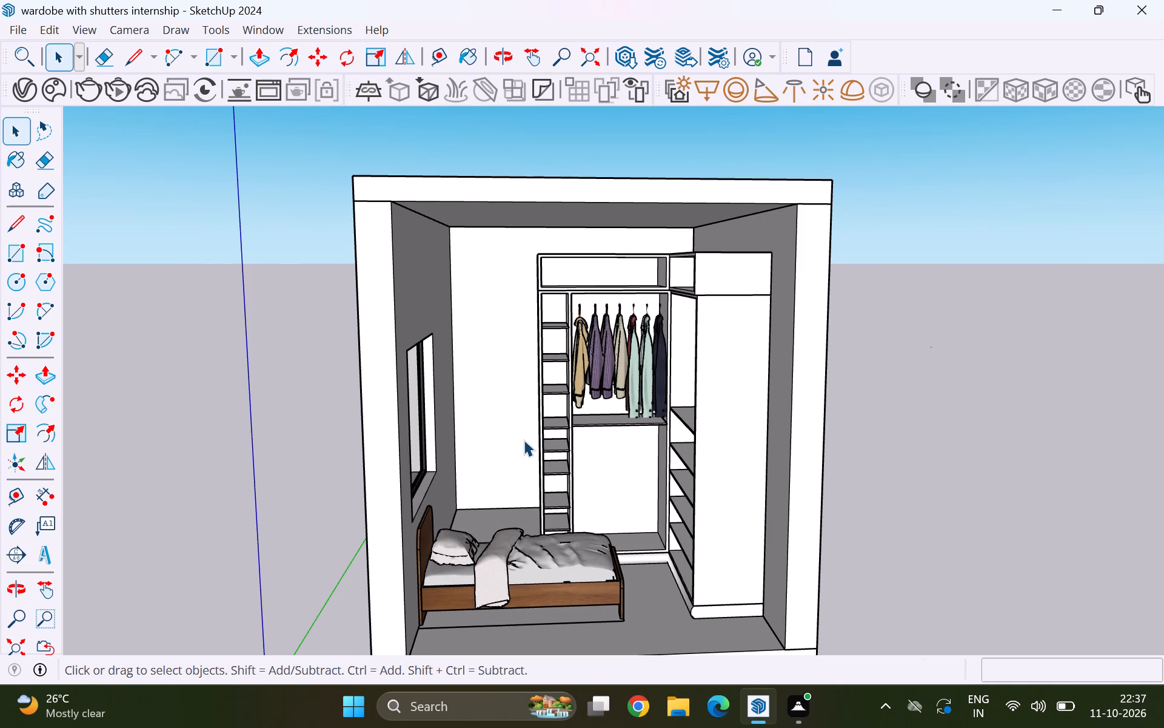
# Print the current view with Microsoft Print to PDF as "wardrobe with shutters print" in the D: drive's "sketchup files" folder.
pyautogui.hotkey('ctrl', 'p')
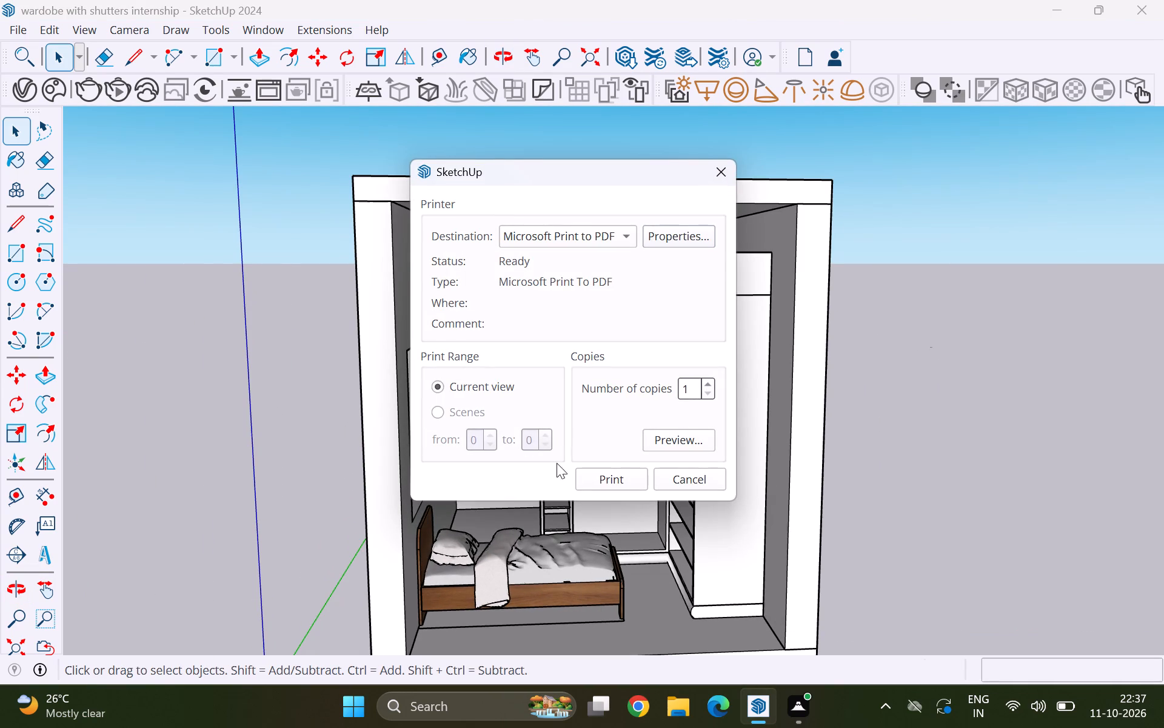
pyautogui.click(590, 476)
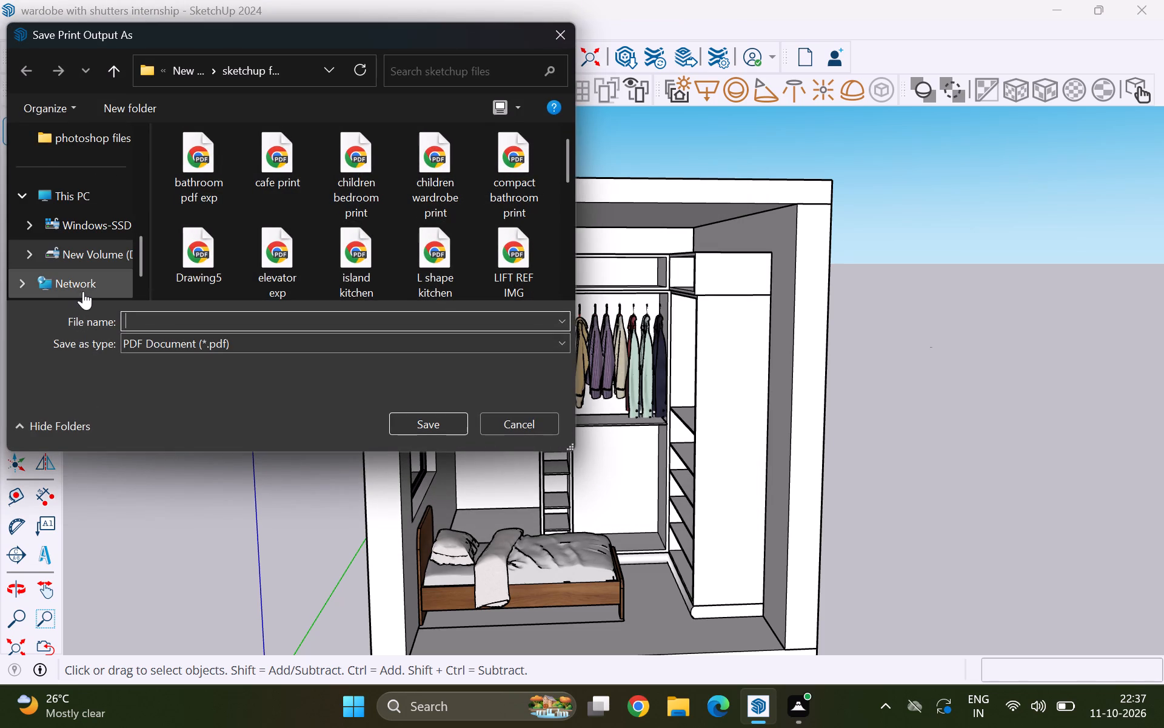
pyautogui.click(96, 254)
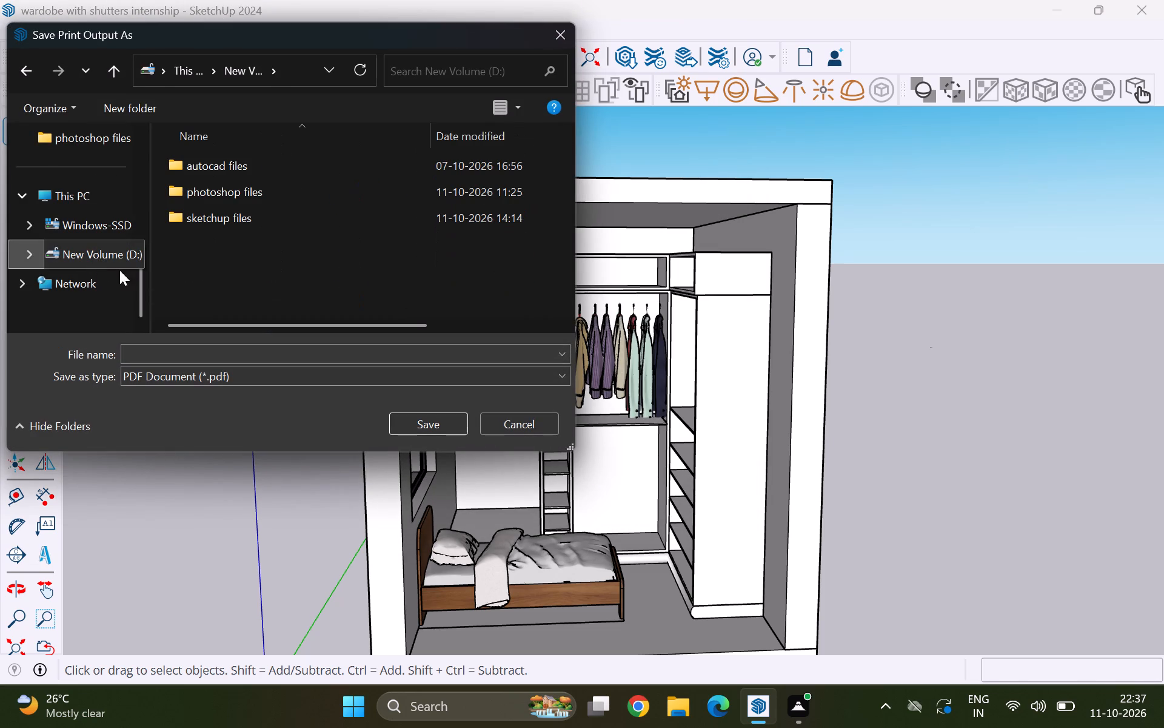
pyautogui.doubleClick(206, 215)
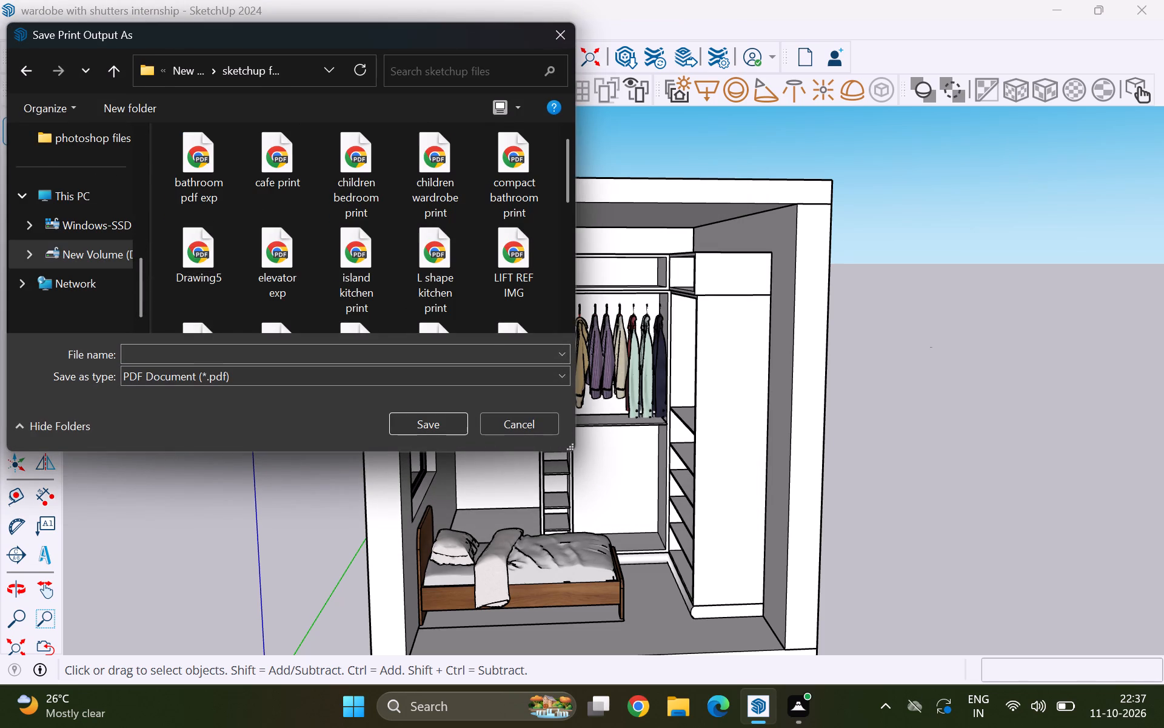
pyautogui.click(192, 352)
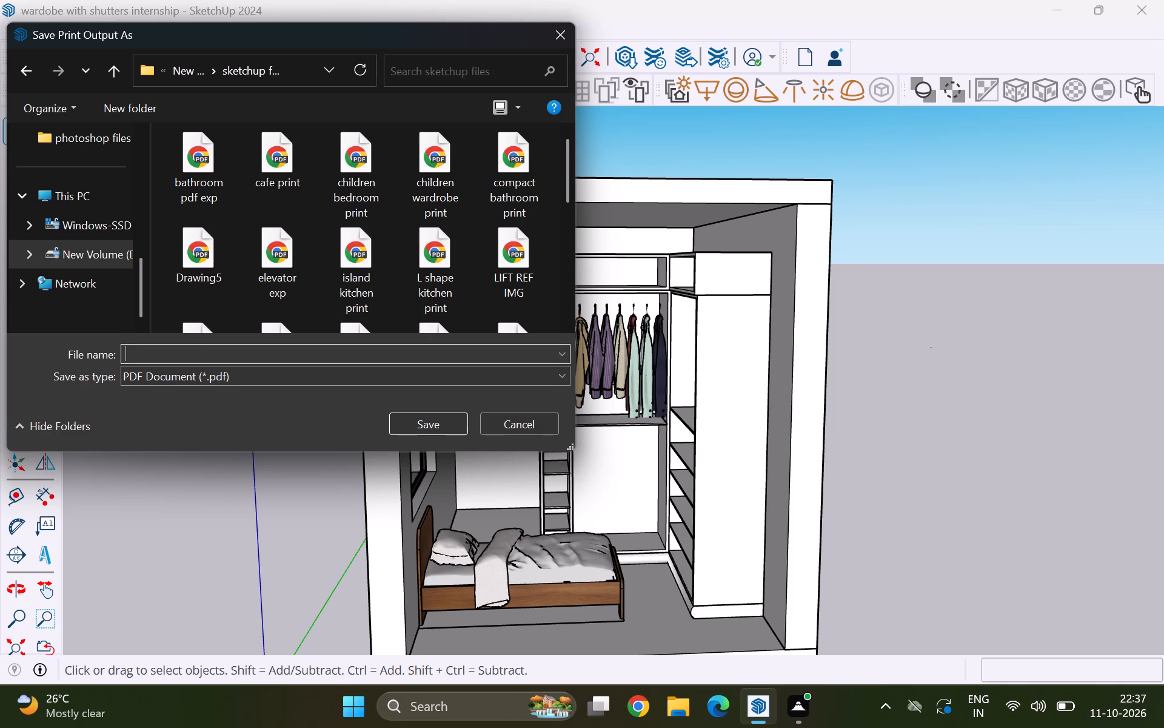
pyautogui.write('wardrobe')
pyautogui.press('space')
pyautogui.write('wit')
pyautogui.write('h shutters')
pyautogui.press('space')
pyautogui.write('print')
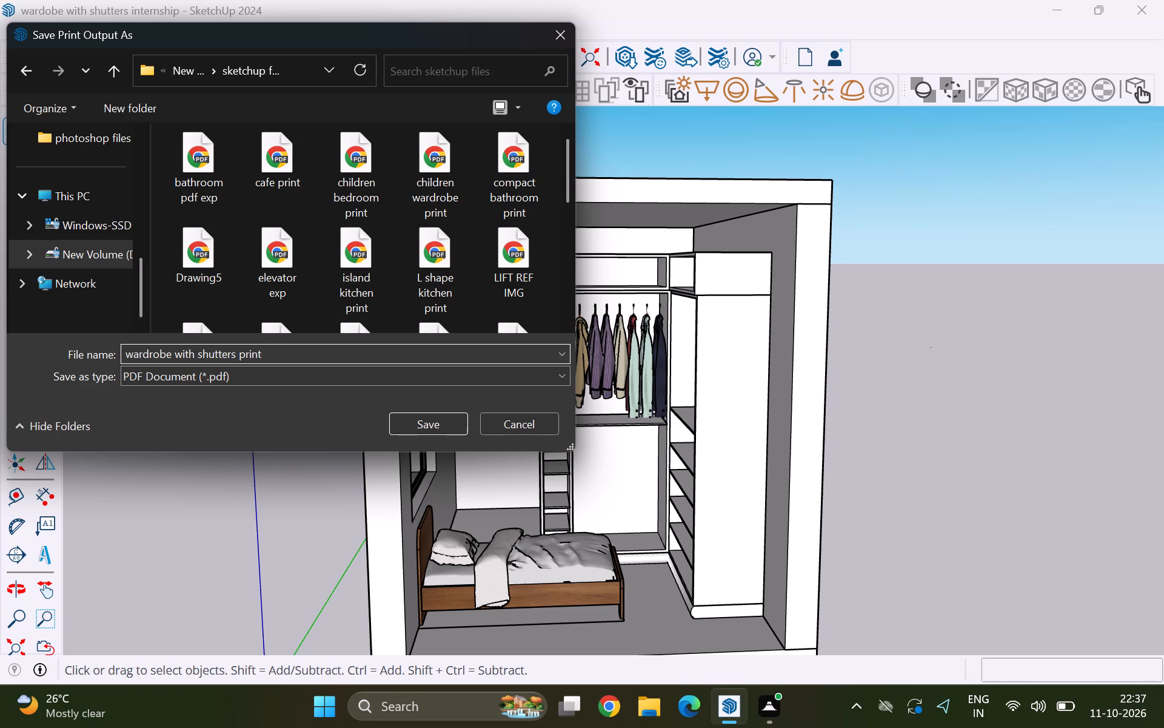
pyautogui.press('Return')
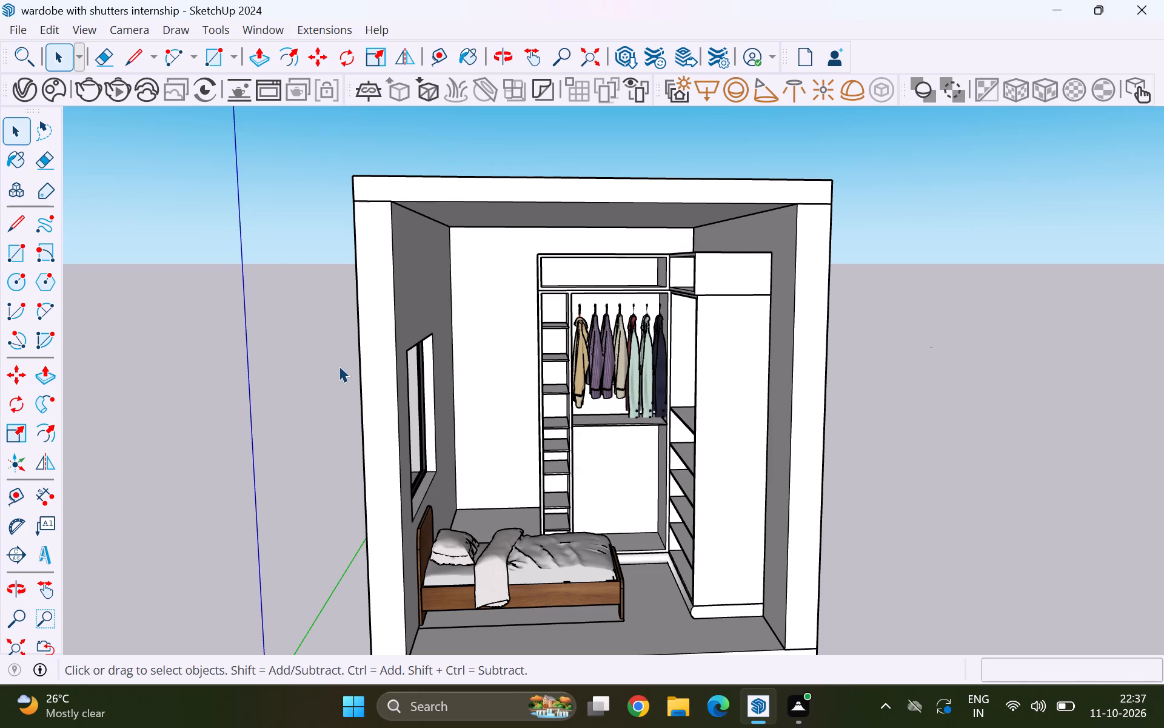
# Save the wardrobe model again.
pyautogui.scroll(-3, 339, 369)
pyautogui.hotkey('ctrl', 's')
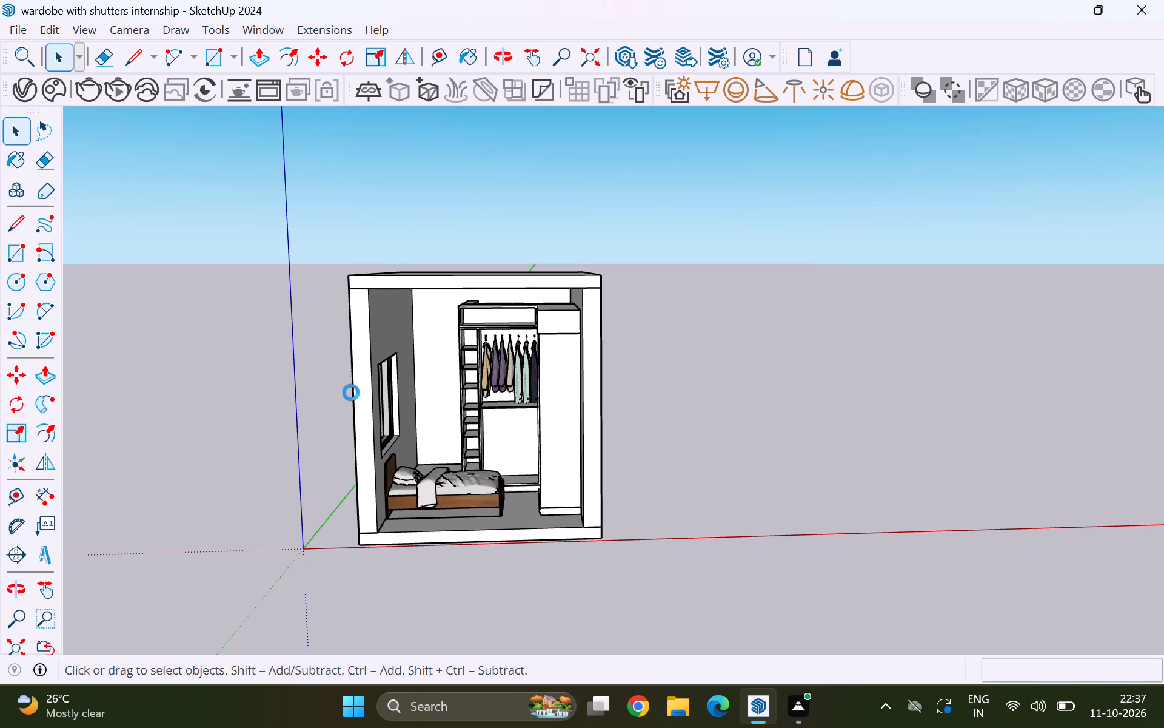